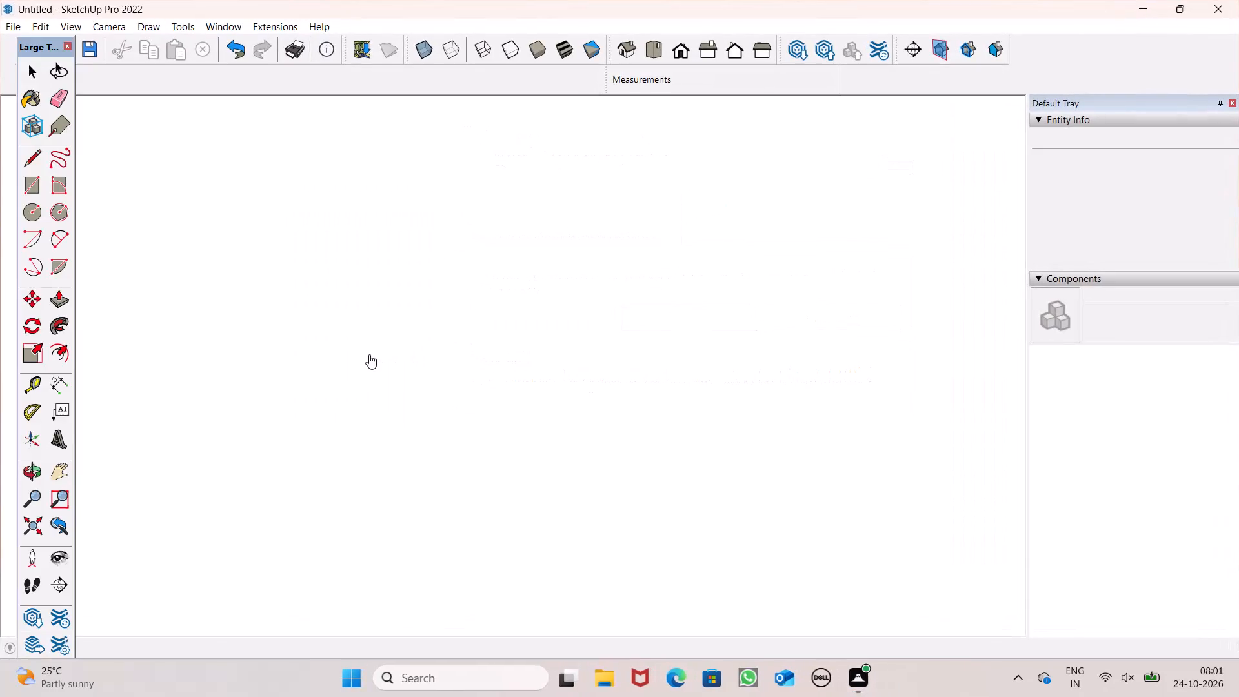
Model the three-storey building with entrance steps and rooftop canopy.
Switch the untitled model to the standard Top view.
click(654, 54)
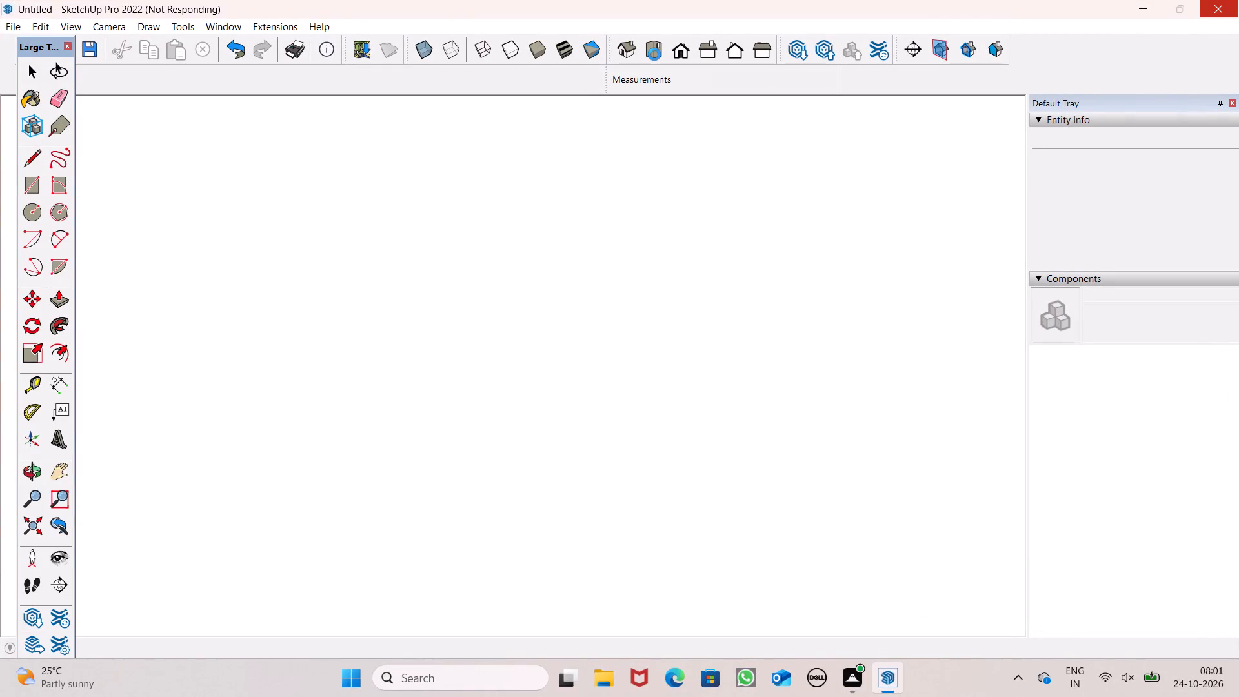
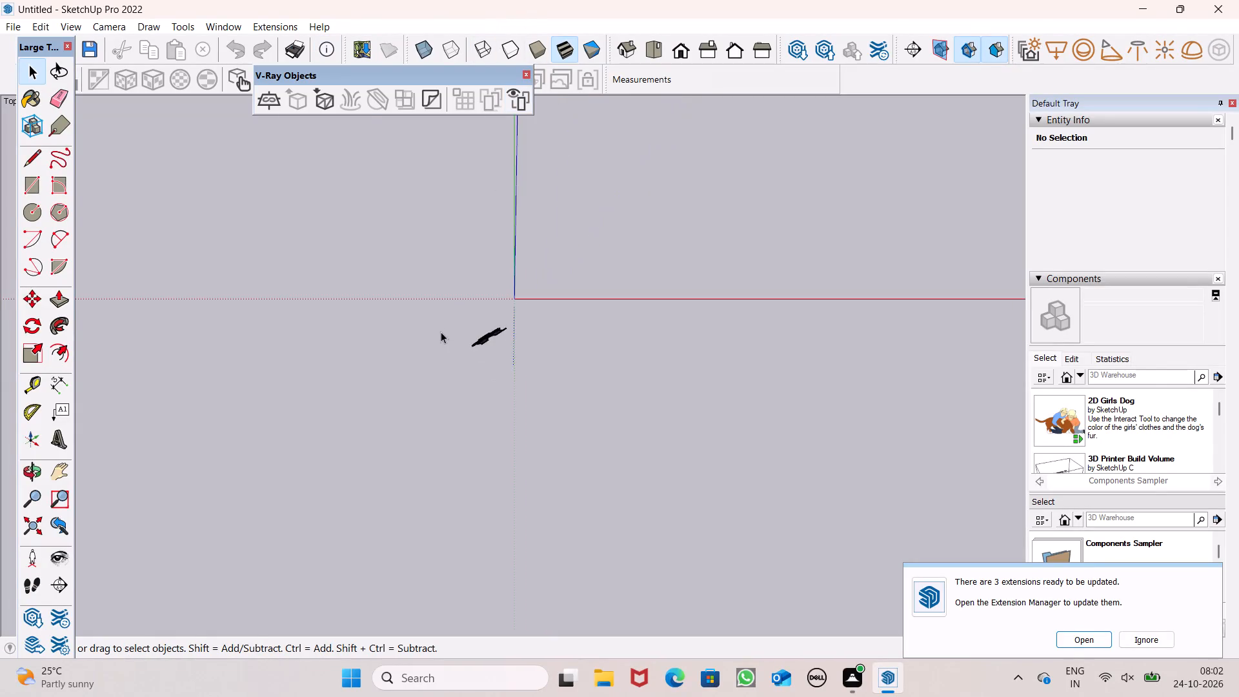
Skip the McAfee protection notification covering the drawing area.
scroll(416, 410, down, 9)
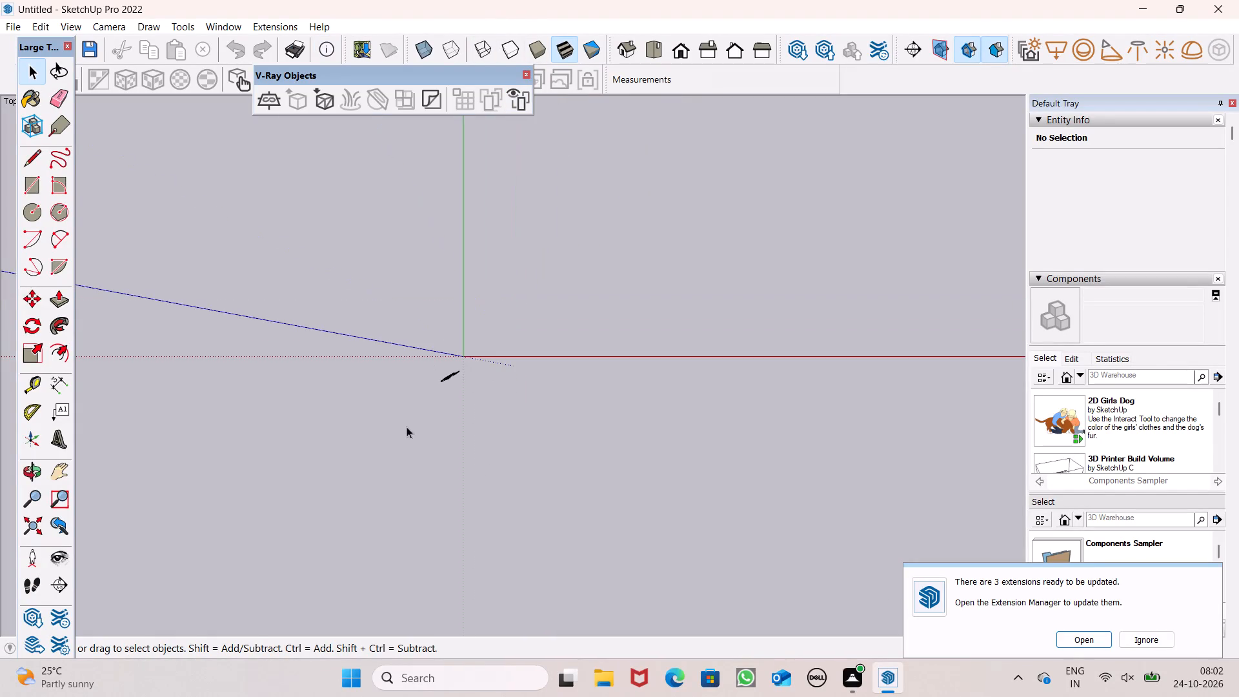
scroll(593, 198, down, 20)
scroll(593, 198, down, 14)
scroll(509, 234, down, 2)
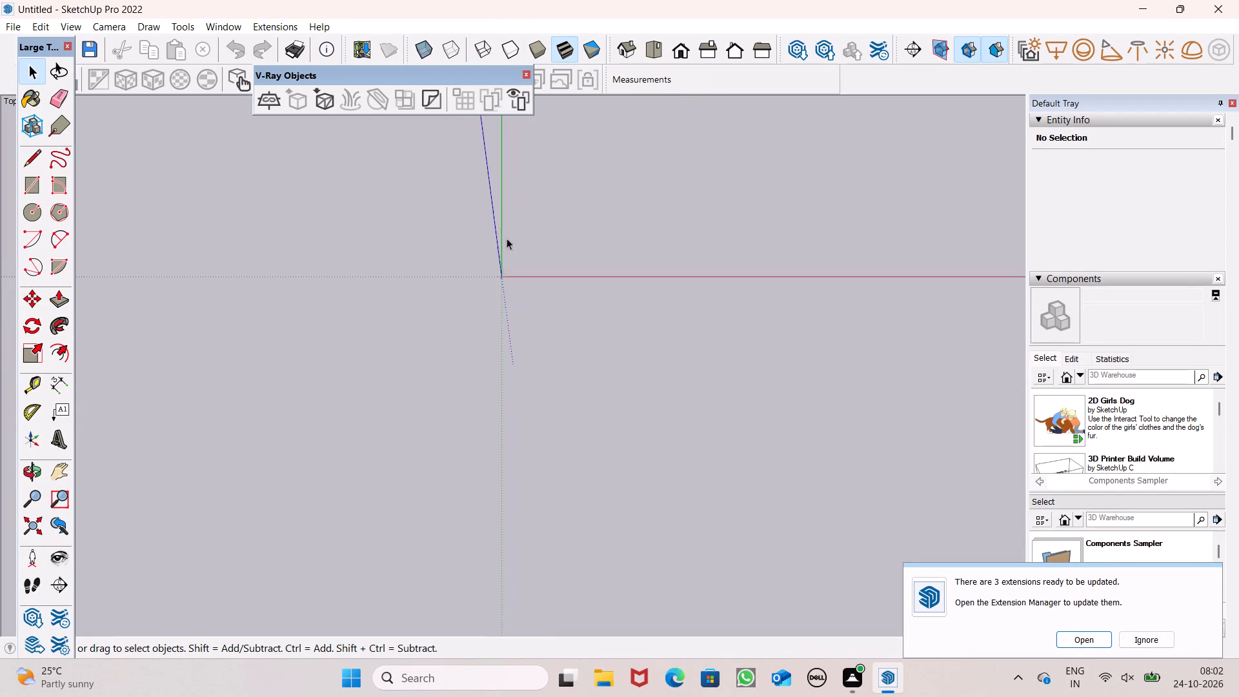
scroll(507, 238, down, 7)
scroll(688, 137, up, 7)
scroll(487, 100, up, 5)
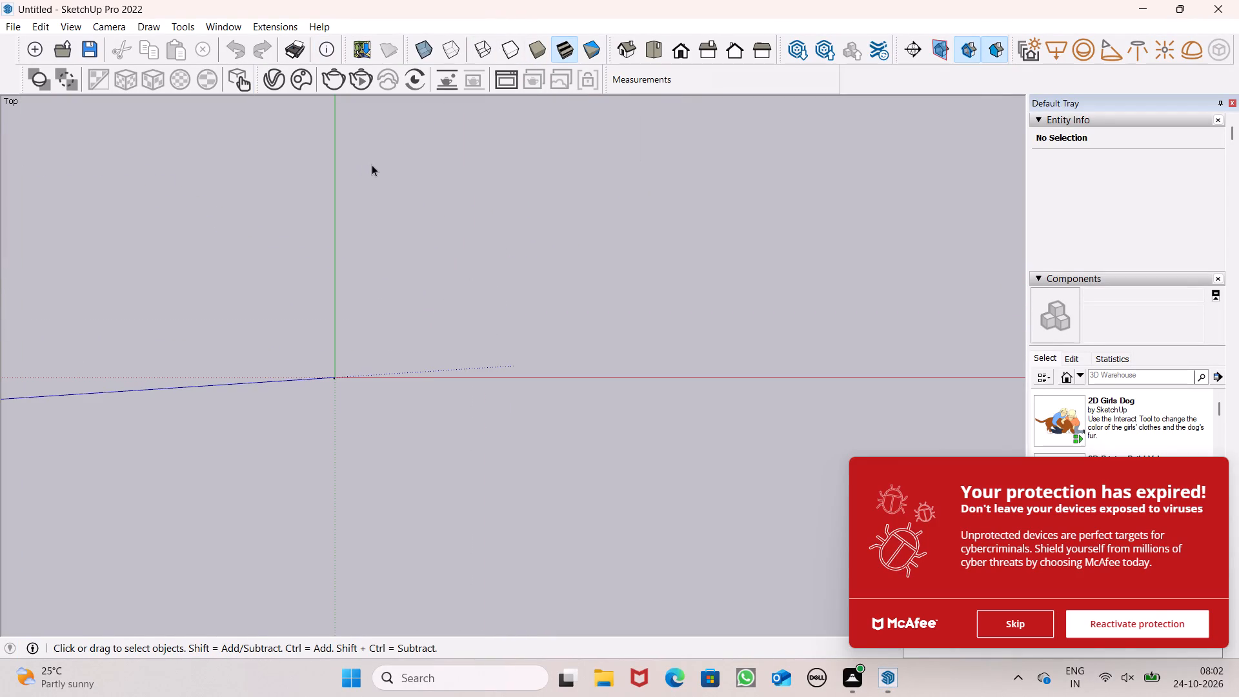
click(1009, 624)
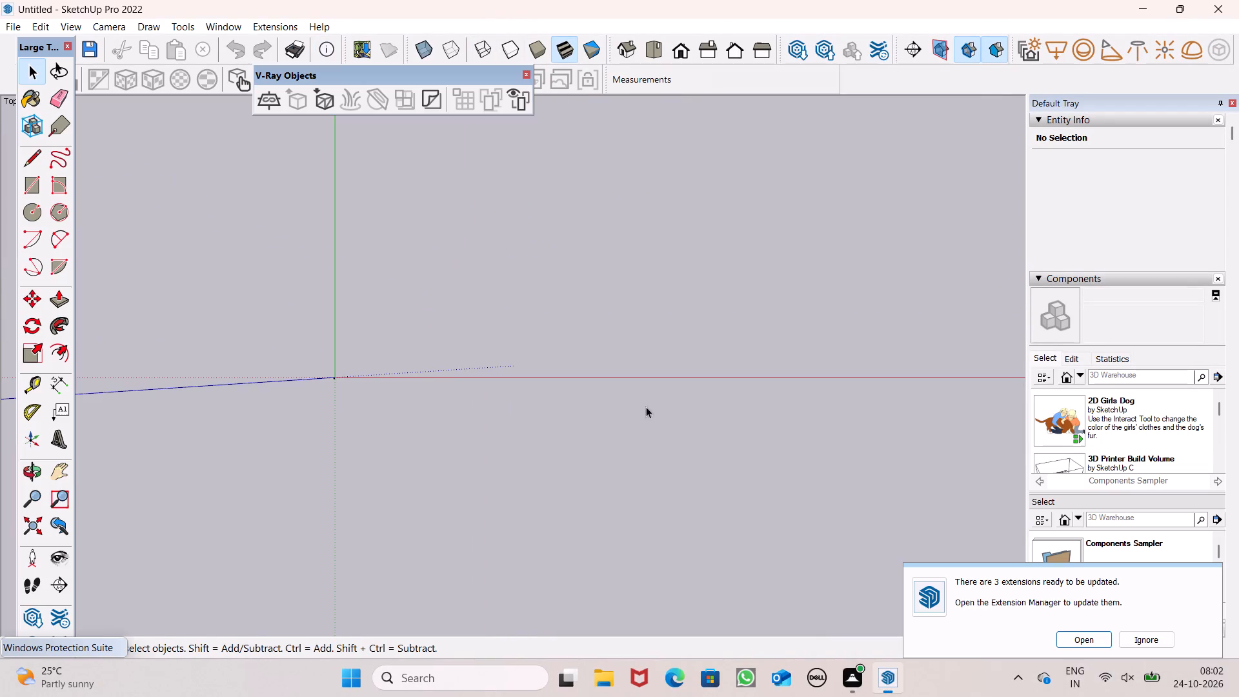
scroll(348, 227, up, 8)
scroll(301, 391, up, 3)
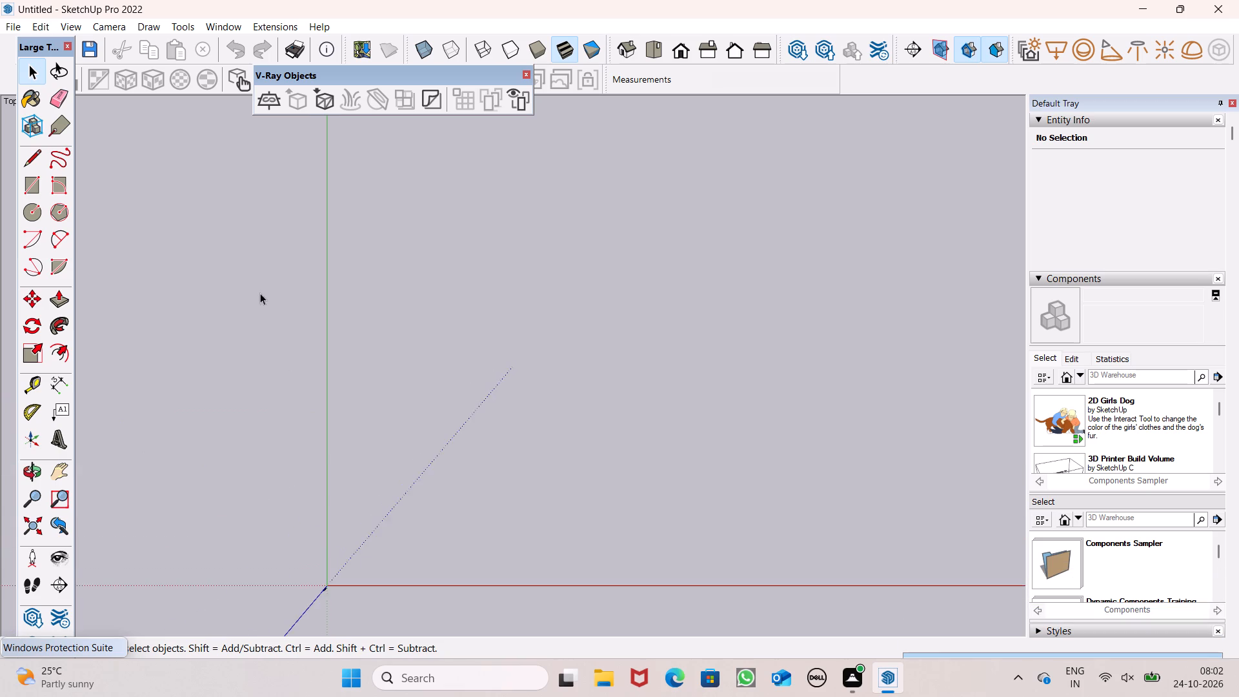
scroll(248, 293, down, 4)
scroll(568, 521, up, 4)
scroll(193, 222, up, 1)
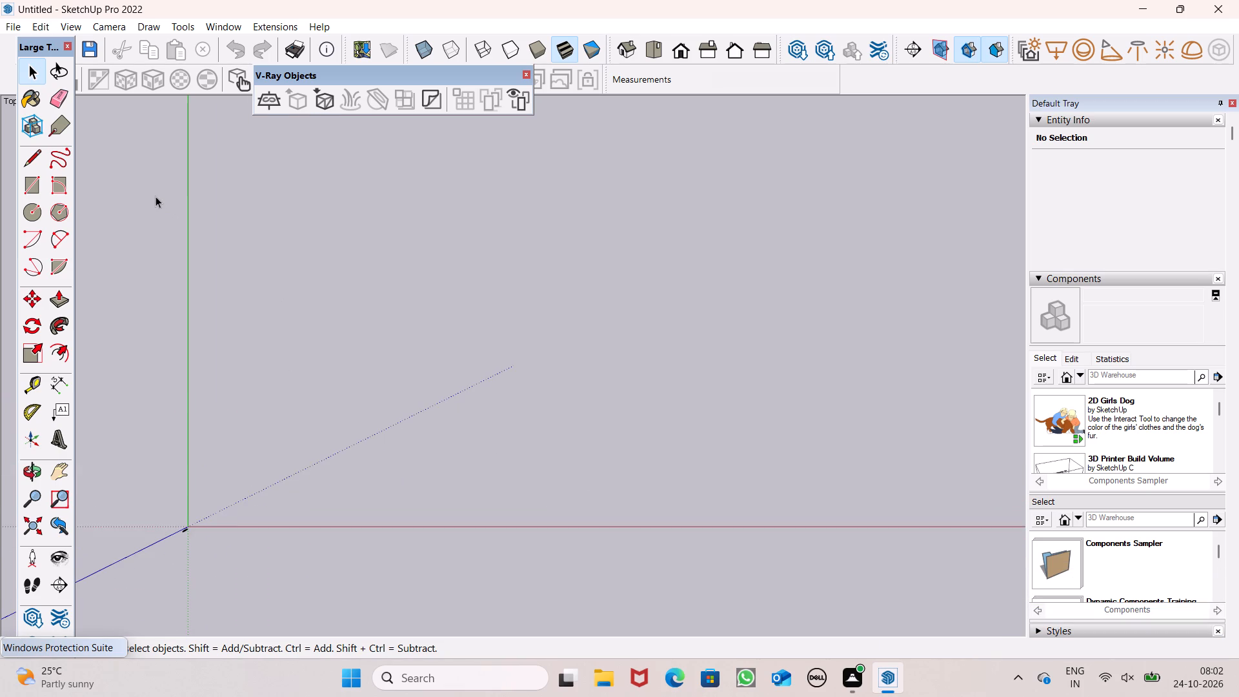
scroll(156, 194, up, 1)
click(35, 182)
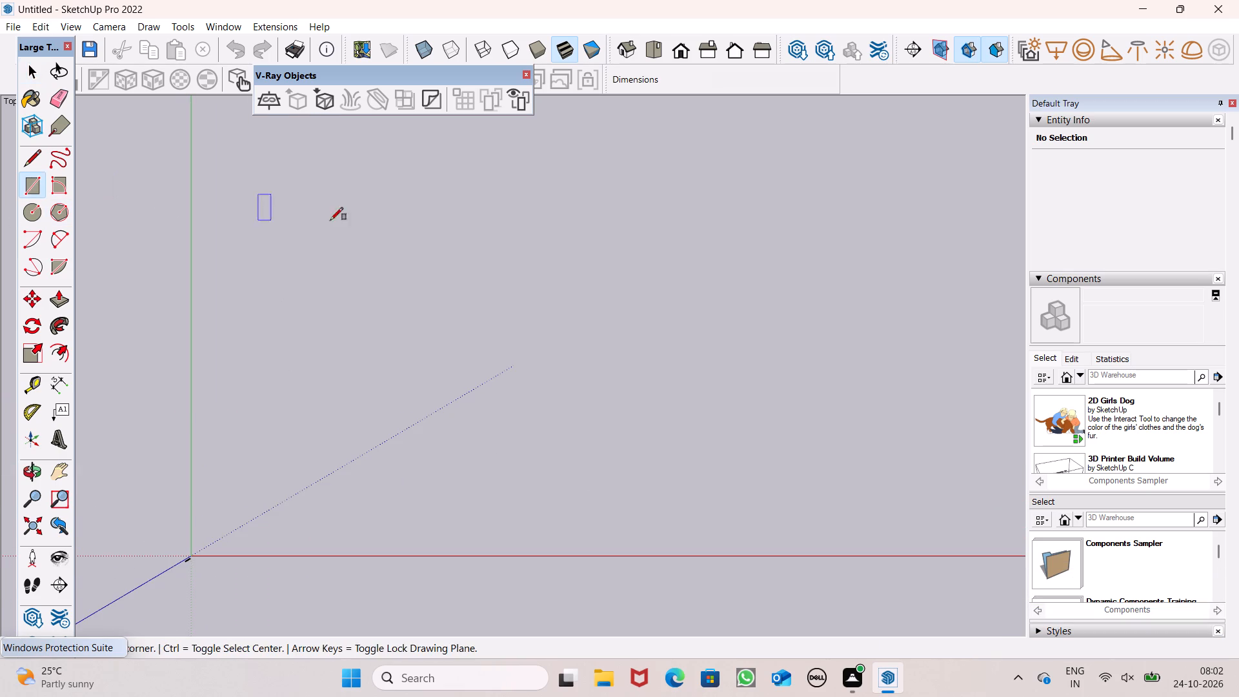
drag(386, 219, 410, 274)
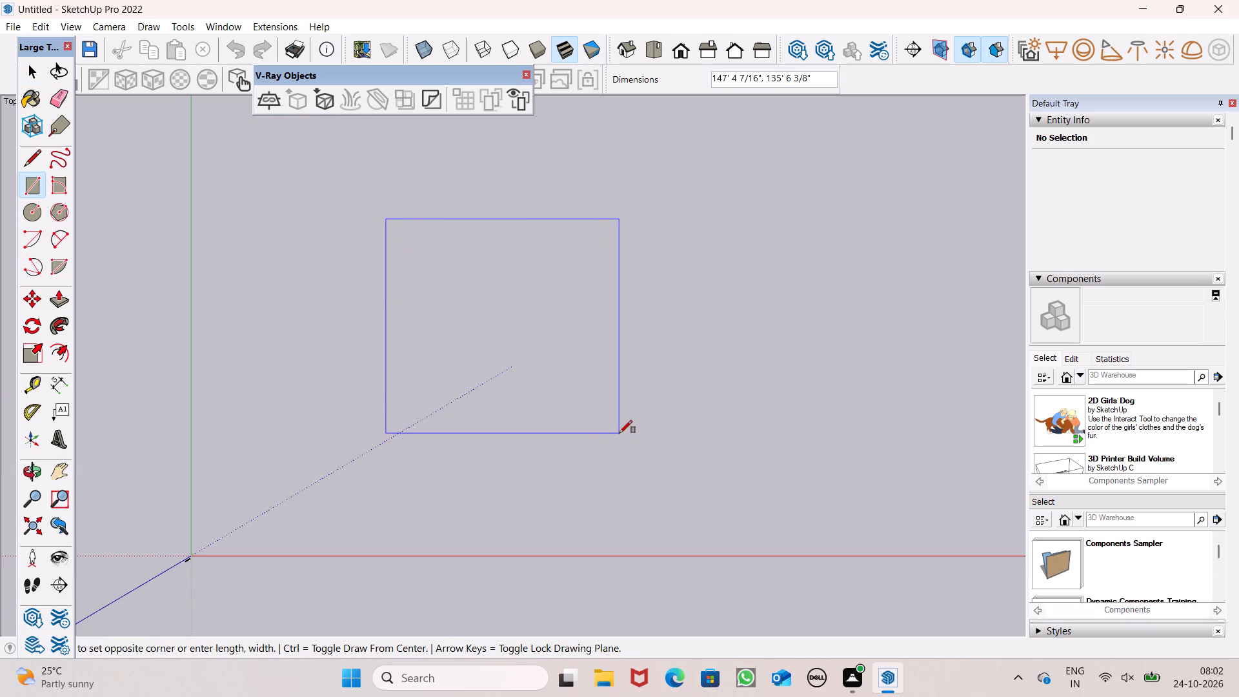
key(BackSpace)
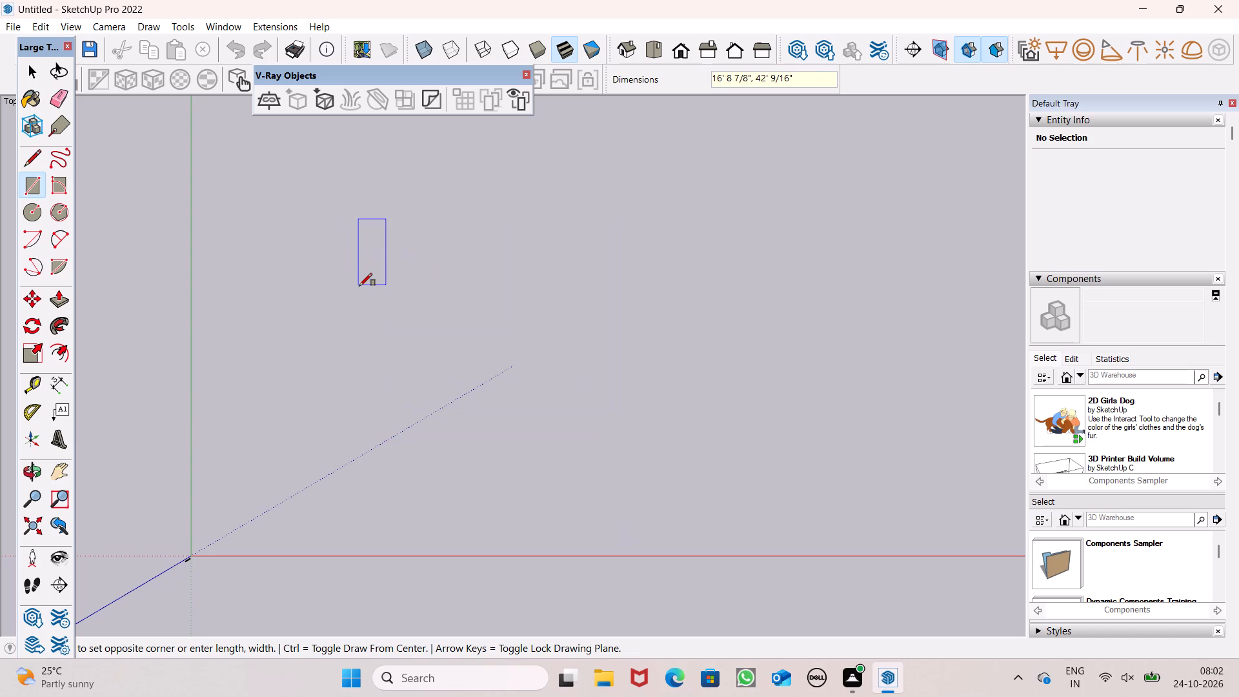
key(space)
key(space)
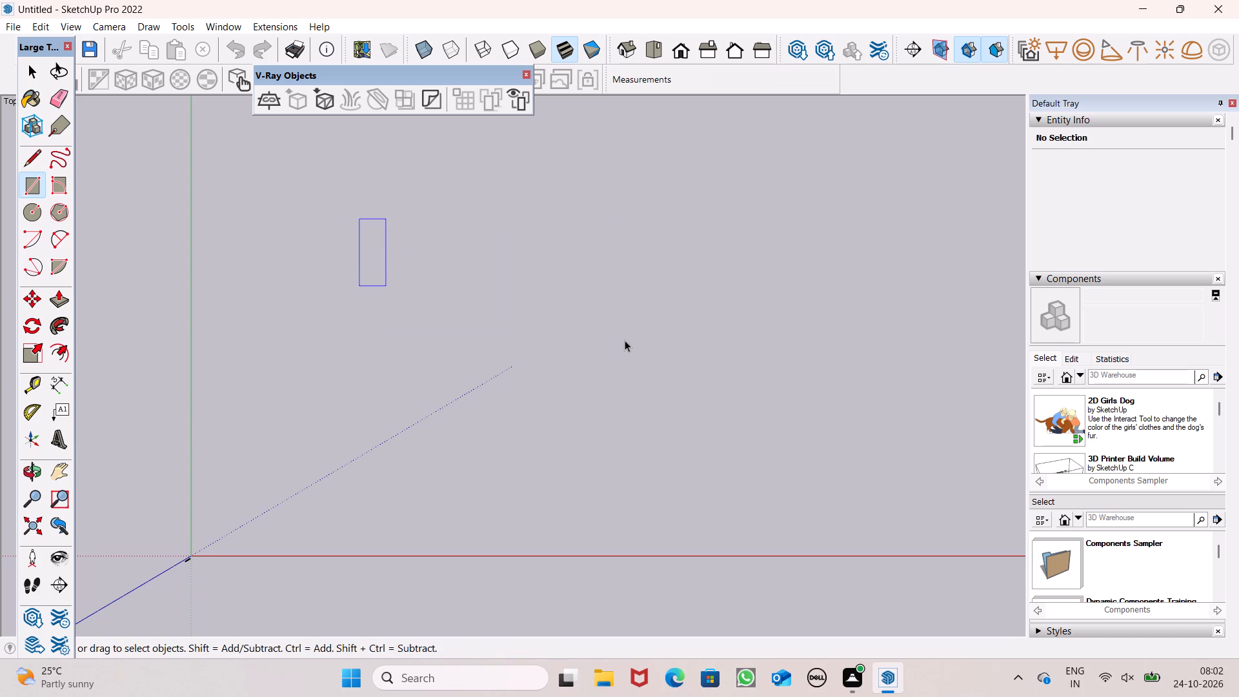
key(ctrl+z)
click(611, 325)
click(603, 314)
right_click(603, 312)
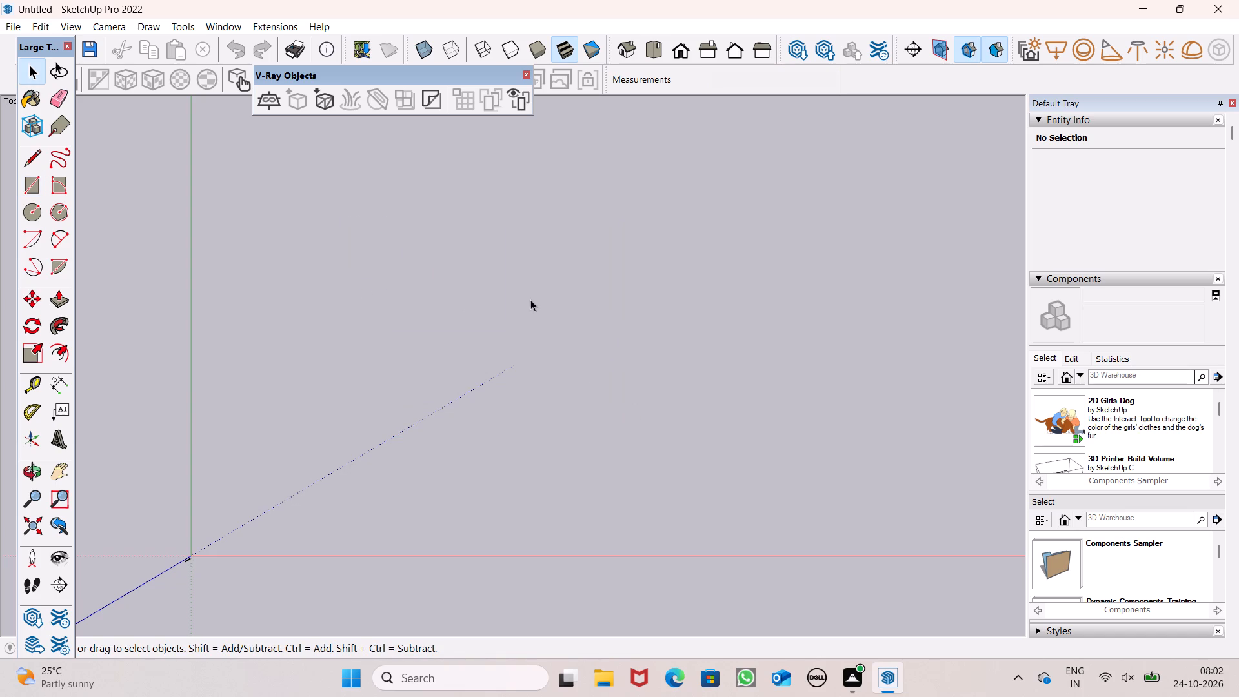
Draw a 50' by 45' rectangle on the ground plane, in the quadrant between the red and green axes.
scroll(825, 313, down, 8)
scroll(0, 696, up, 8)
scroll(234, 585, up, 10)
click(447, 374)
scroll(183, 513, up, 2)
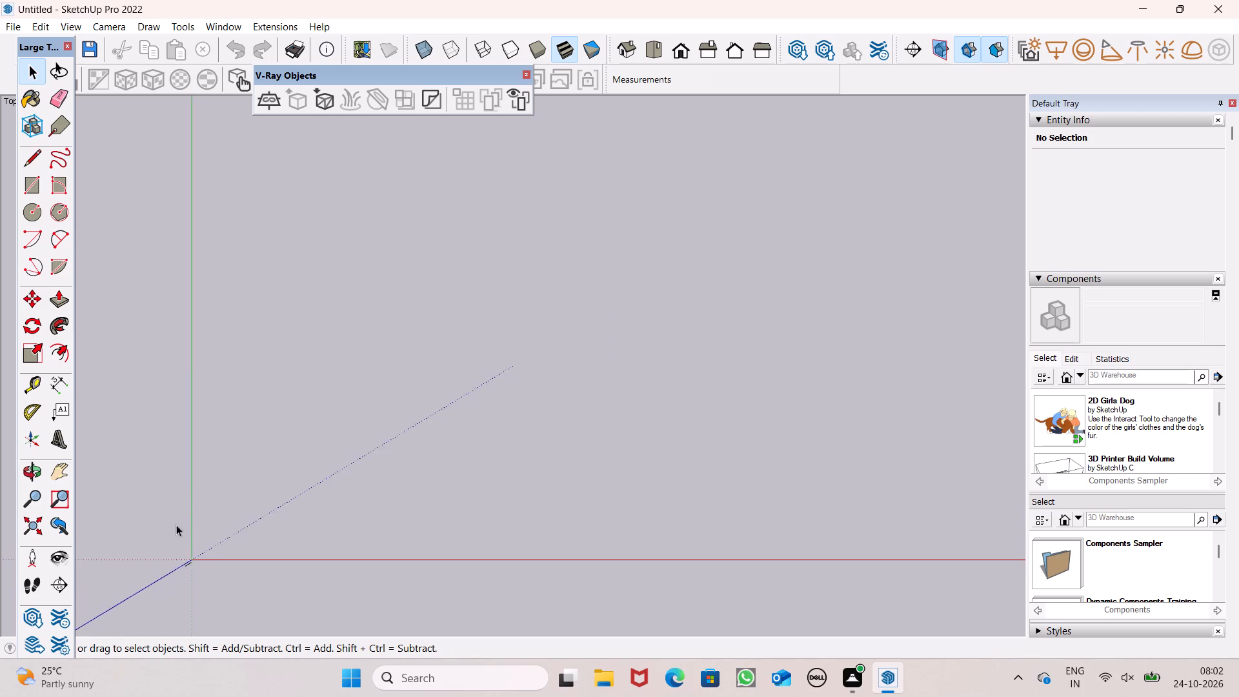
scroll(176, 525, up, 7)
scroll(197, 447, down, 7)
scroll(349, 606, up, 8)
scroll(208, 508, down, 7)
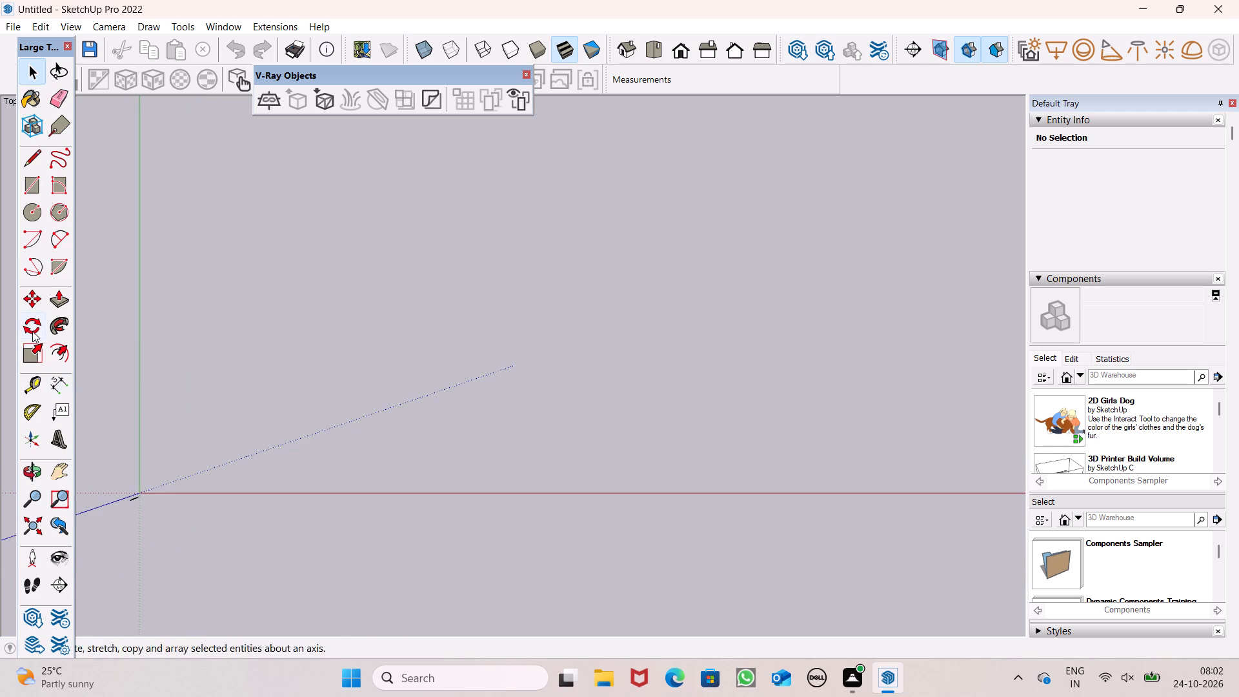
scroll(110, 304, up, 8)
scroll(145, 334, down, 2)
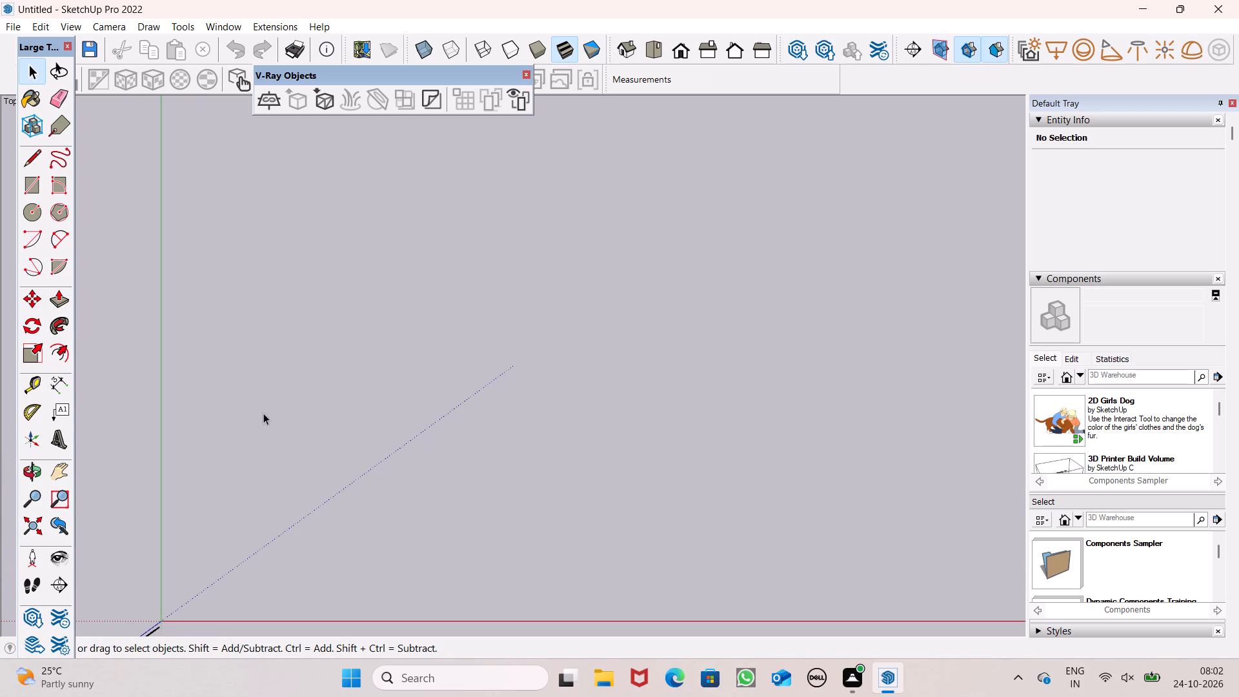
scroll(263, 407, down, 1)
scroll(236, 423, up, 2)
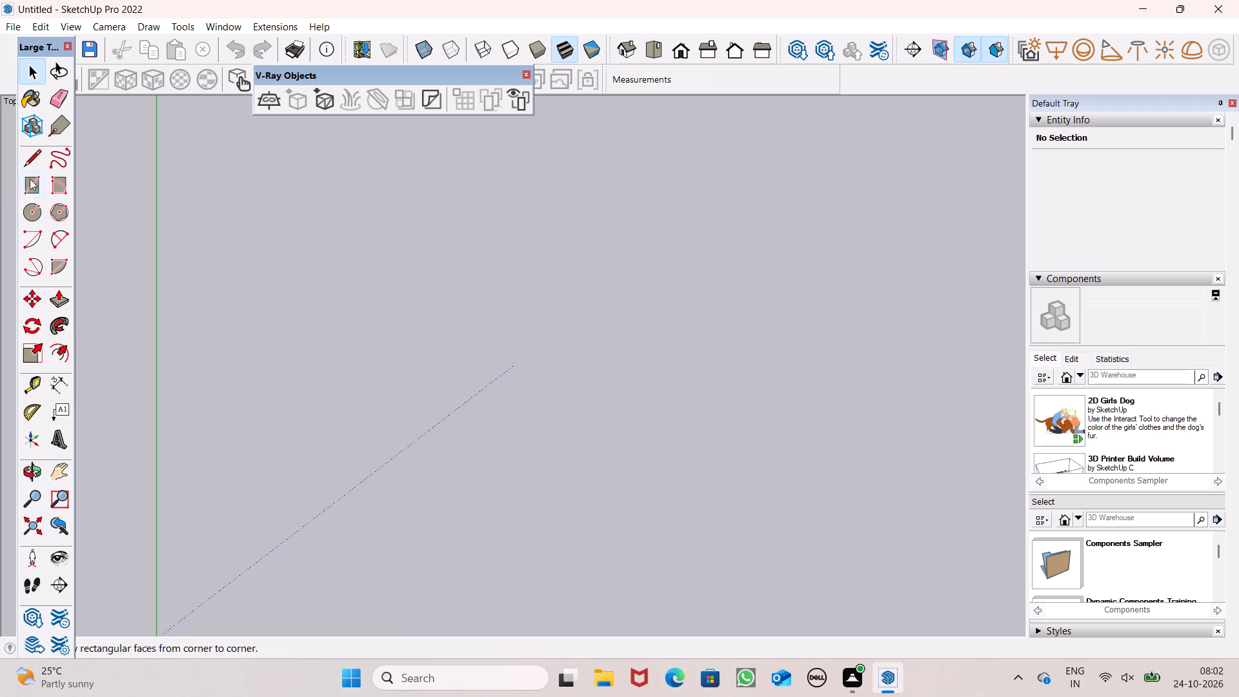
click(39, 178)
click(321, 283)
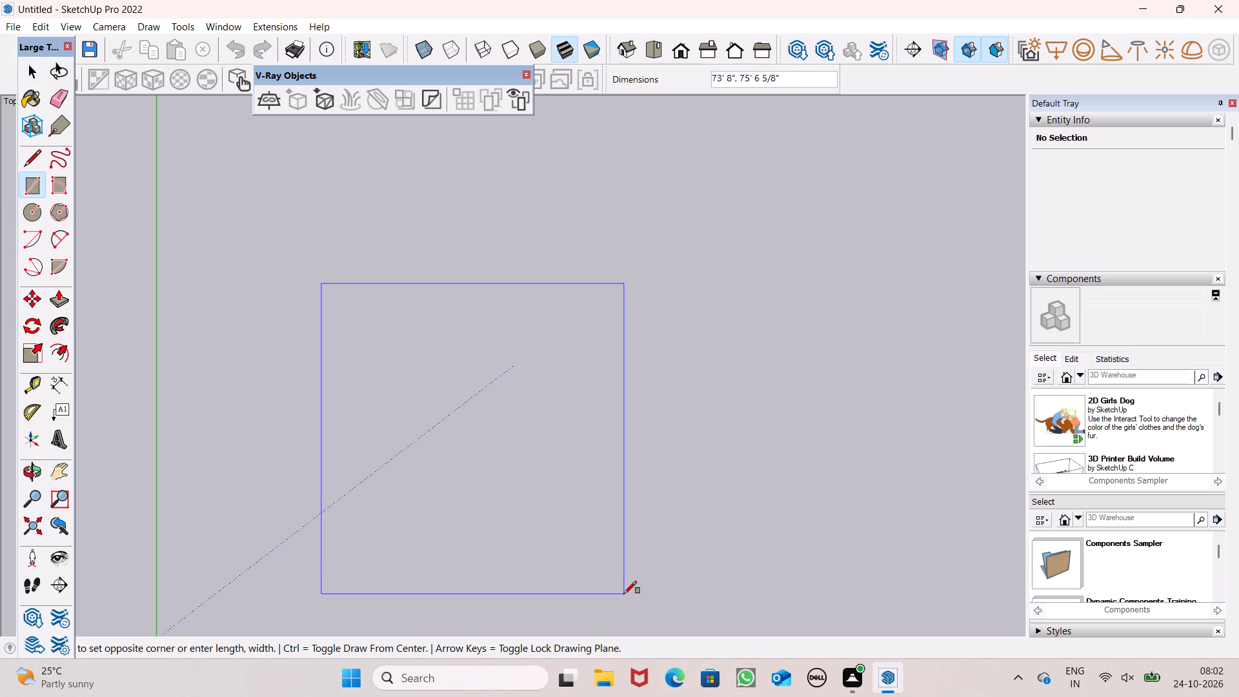
text(50',45')
key(Return)
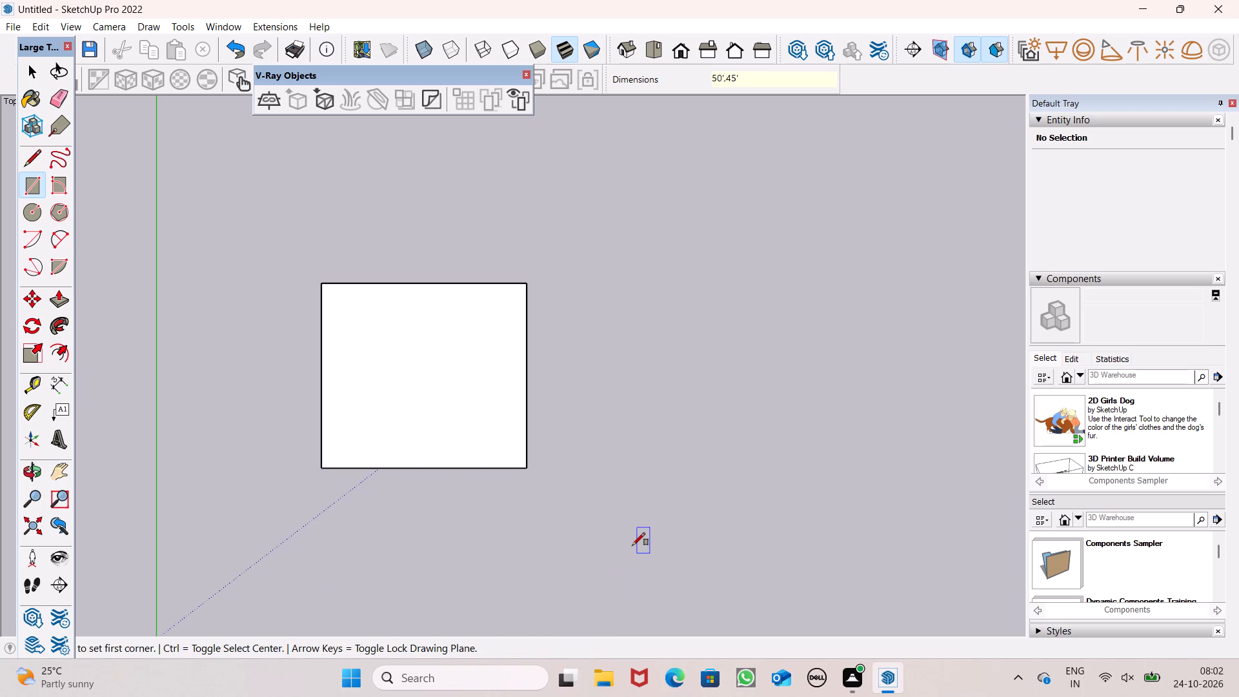
key(space)
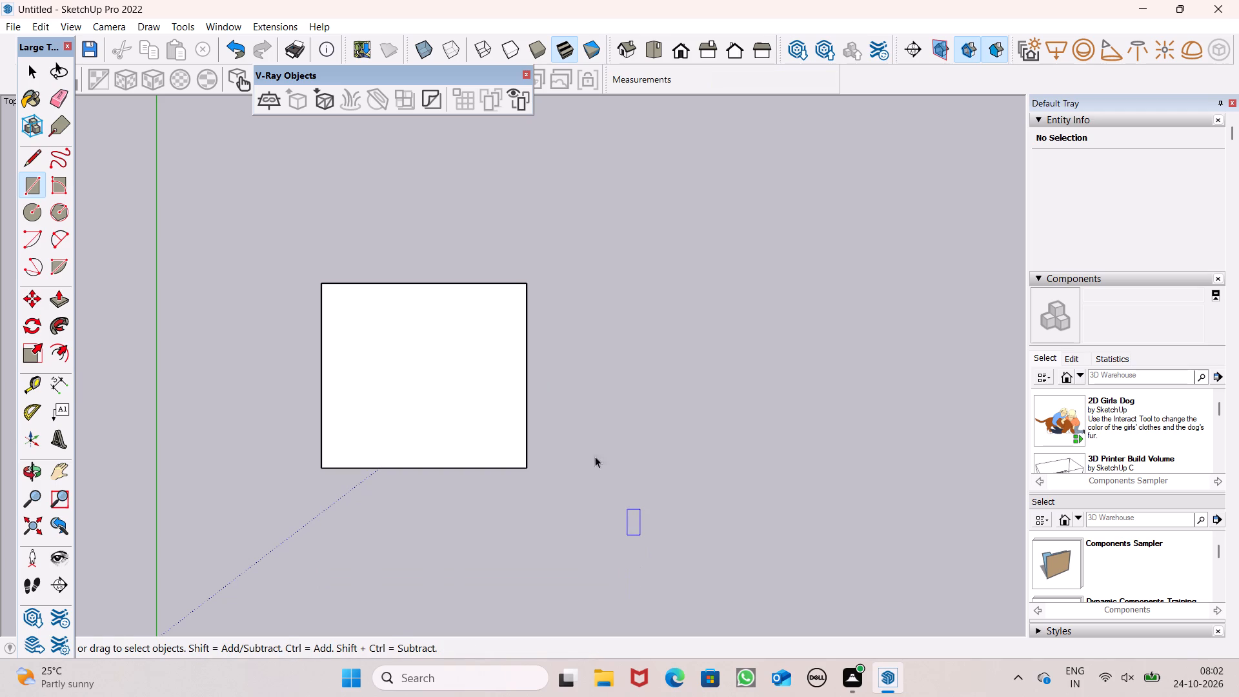
Push/Pull the rectangle's face up by 9" to form a slab.
scroll(345, 263, up, 2)
scroll(345, 263, down, 2)
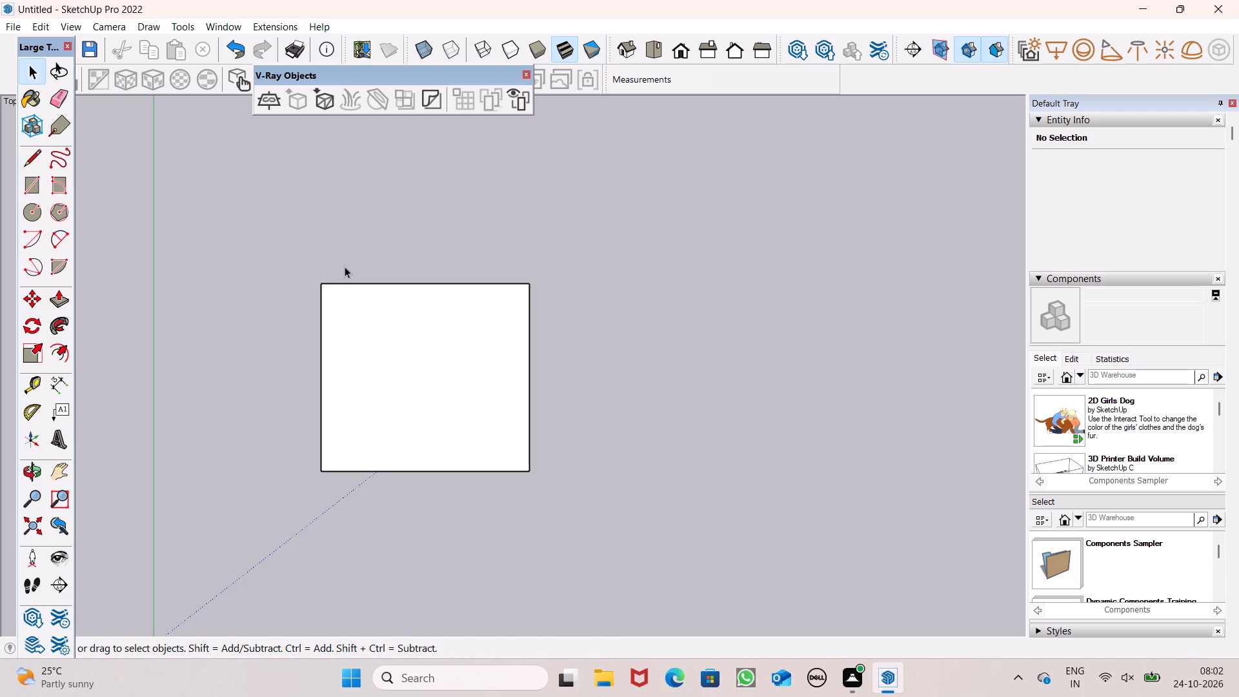
double_click(55, 301)
middle_drag(376, 545, 427, 289)
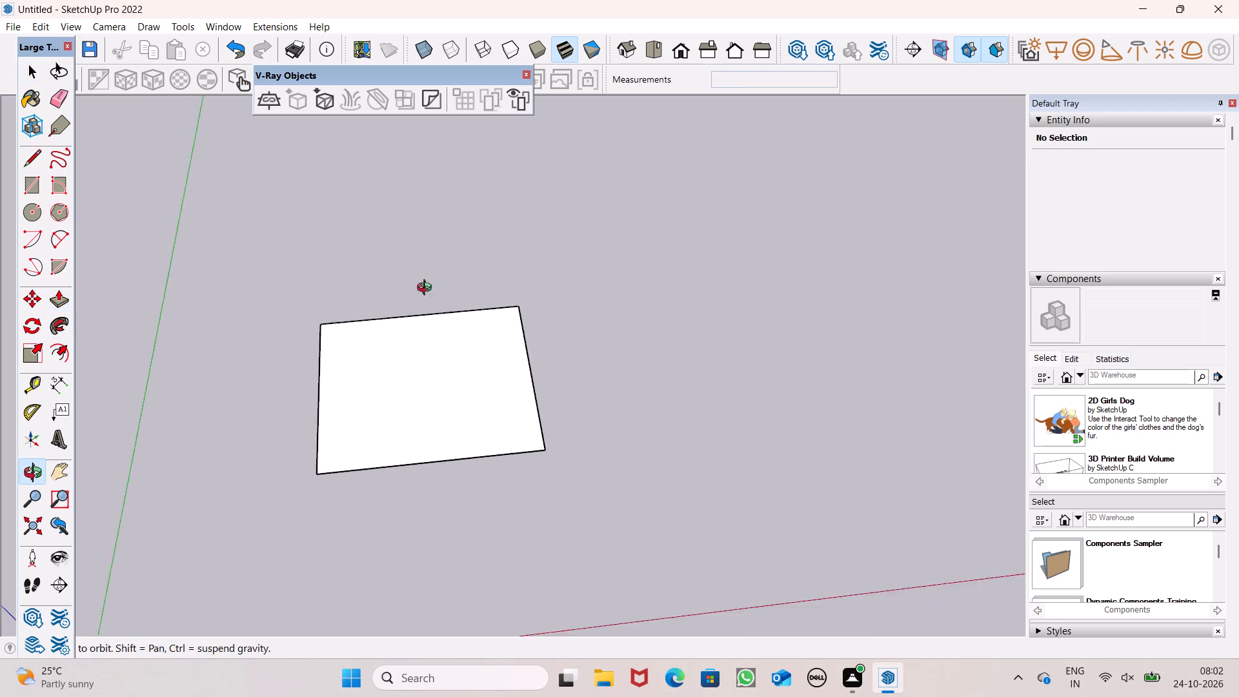
middle_drag(427, 289, 429, 212)
scroll(369, 406, up, 2)
drag(356, 430, 352, 419)
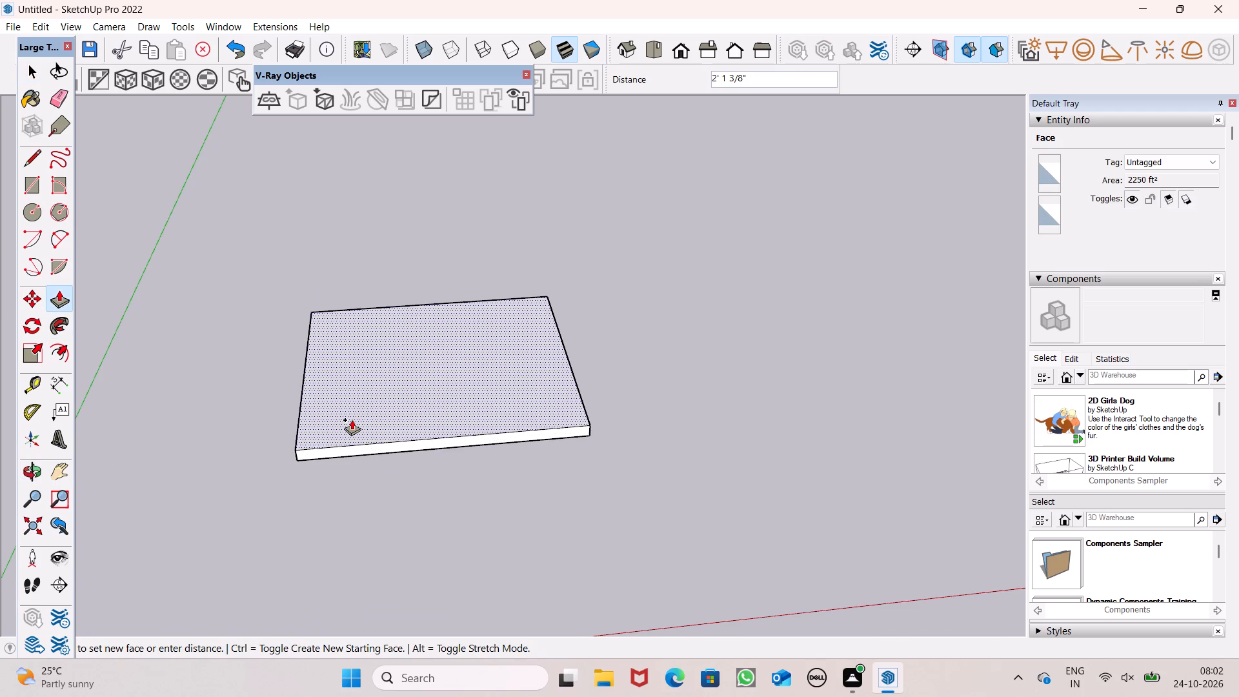
drag(352, 419, 351, 418)
text(9")
key(Return)
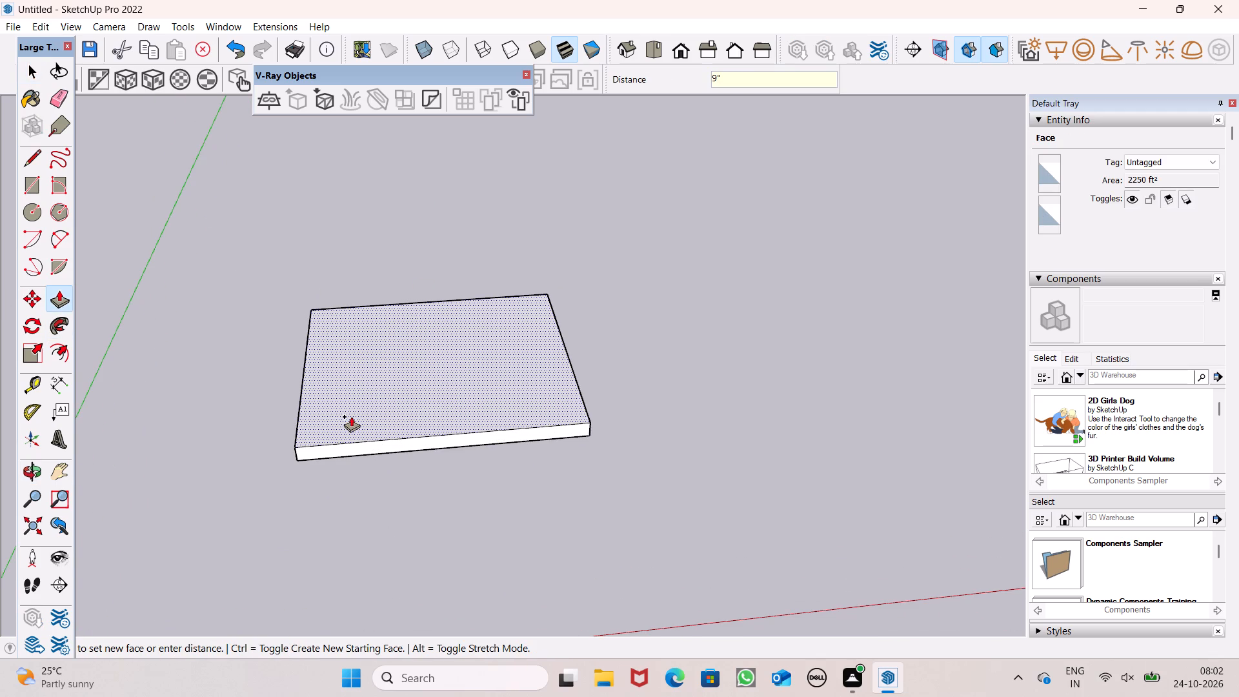
key(space)
Offset the outline of the slab's top face inward by 9".
scroll(398, 383, down, 2)
middle_drag(558, 447, 521, 672)
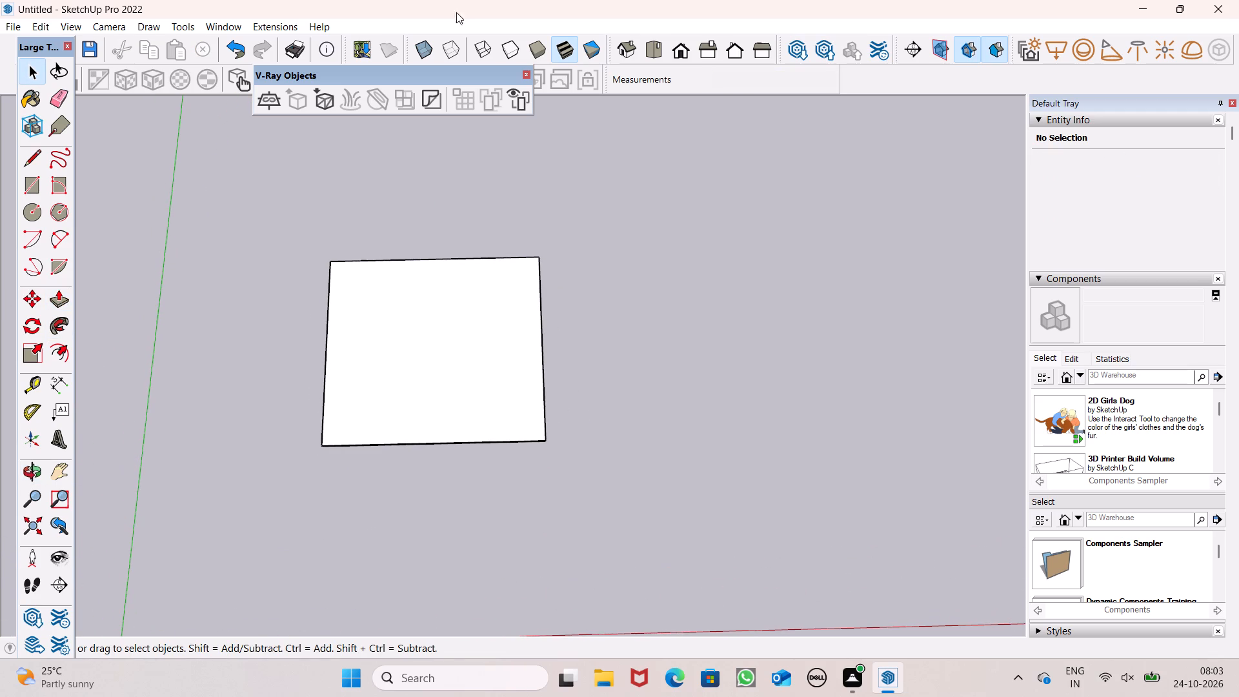
scroll(379, 223, up, 3)
click(73, 345)
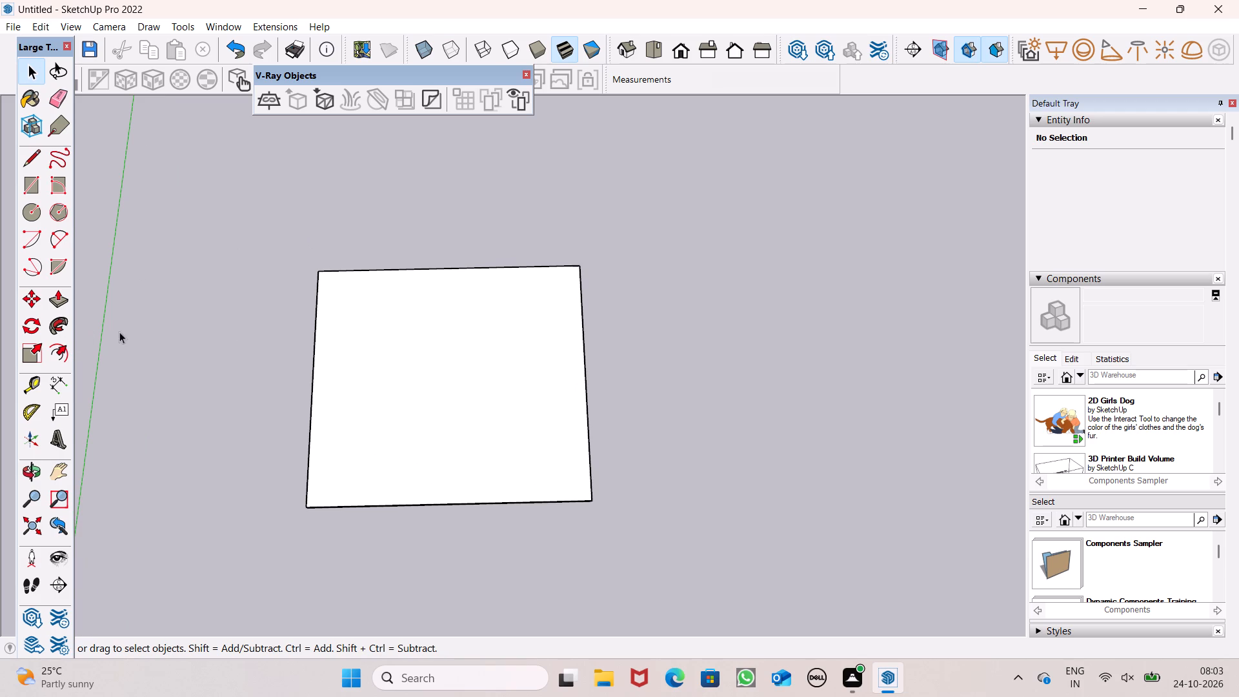
click(54, 356)
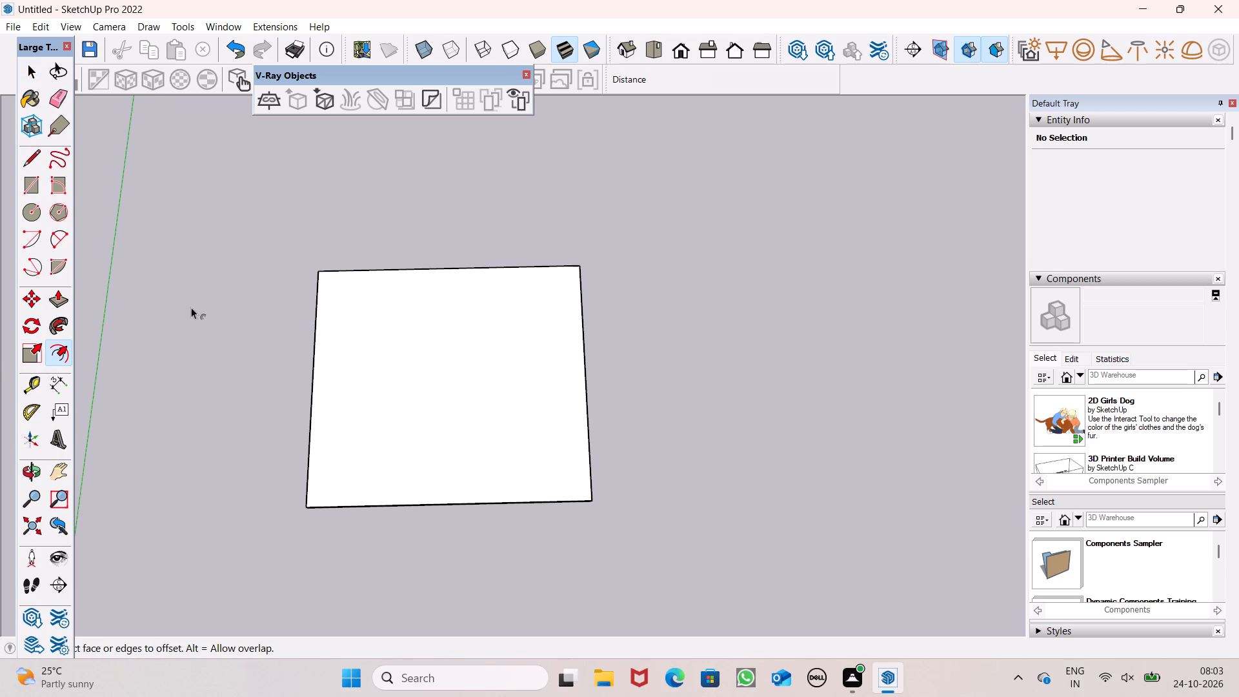
drag(372, 293, 374, 279)
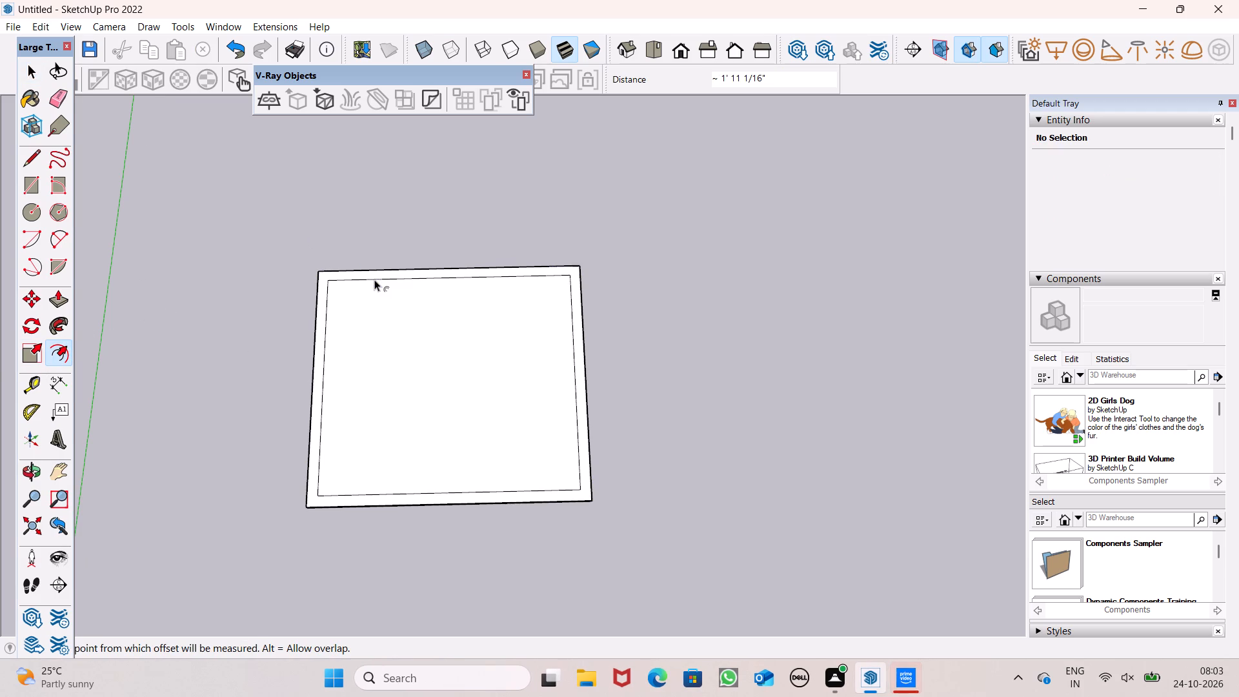
key(9)
key(shift+quotedbl)
key(Return)
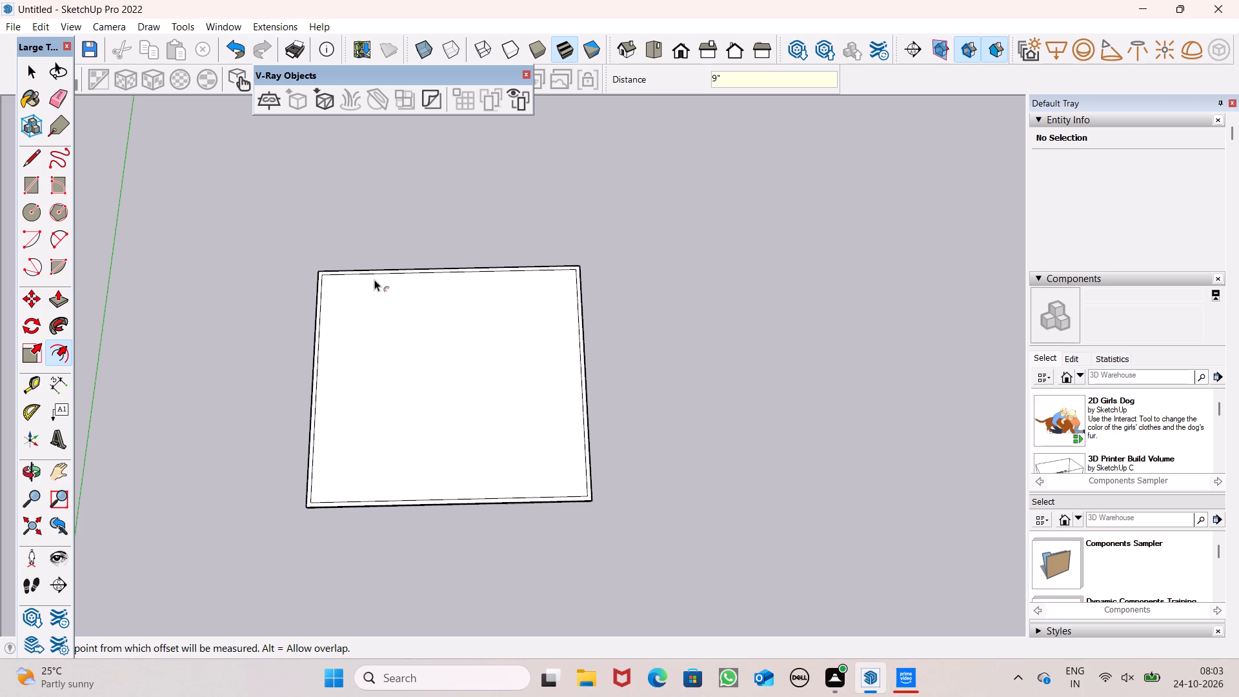
key(space)
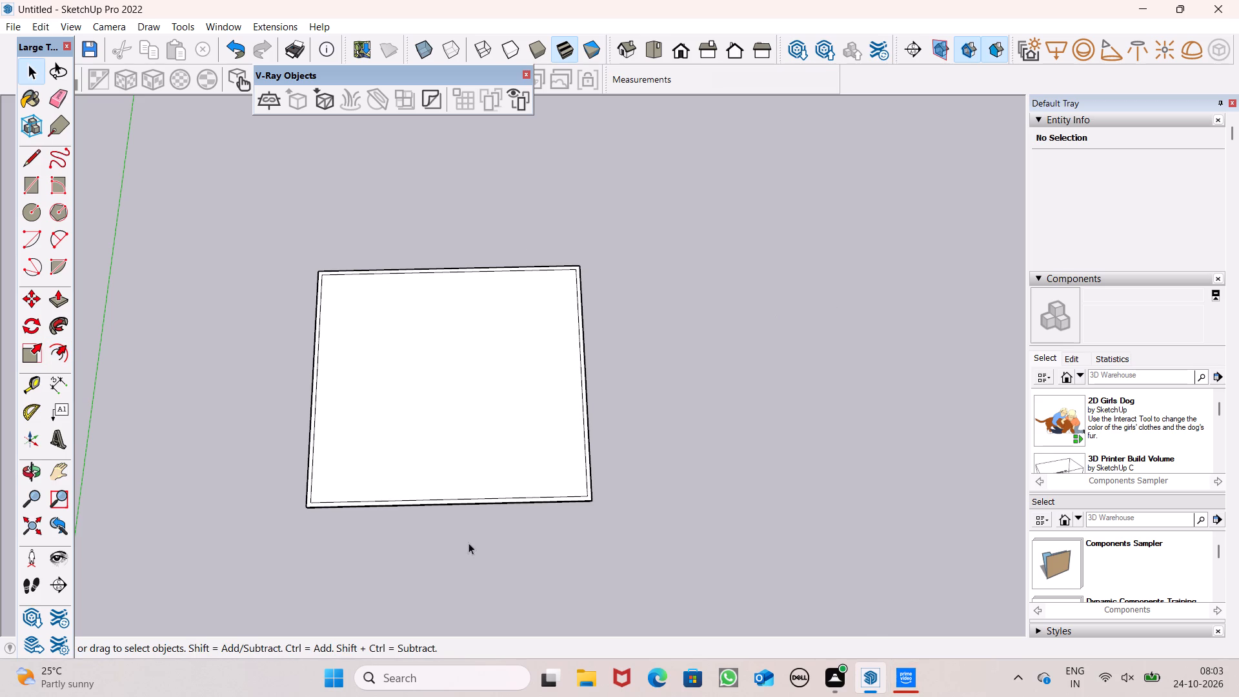
Place a Tape Measure guide about 7' 4" inward from the inner border edge nearest the red axis, parallel to that edge.
middle_drag(467, 540, 462, 441)
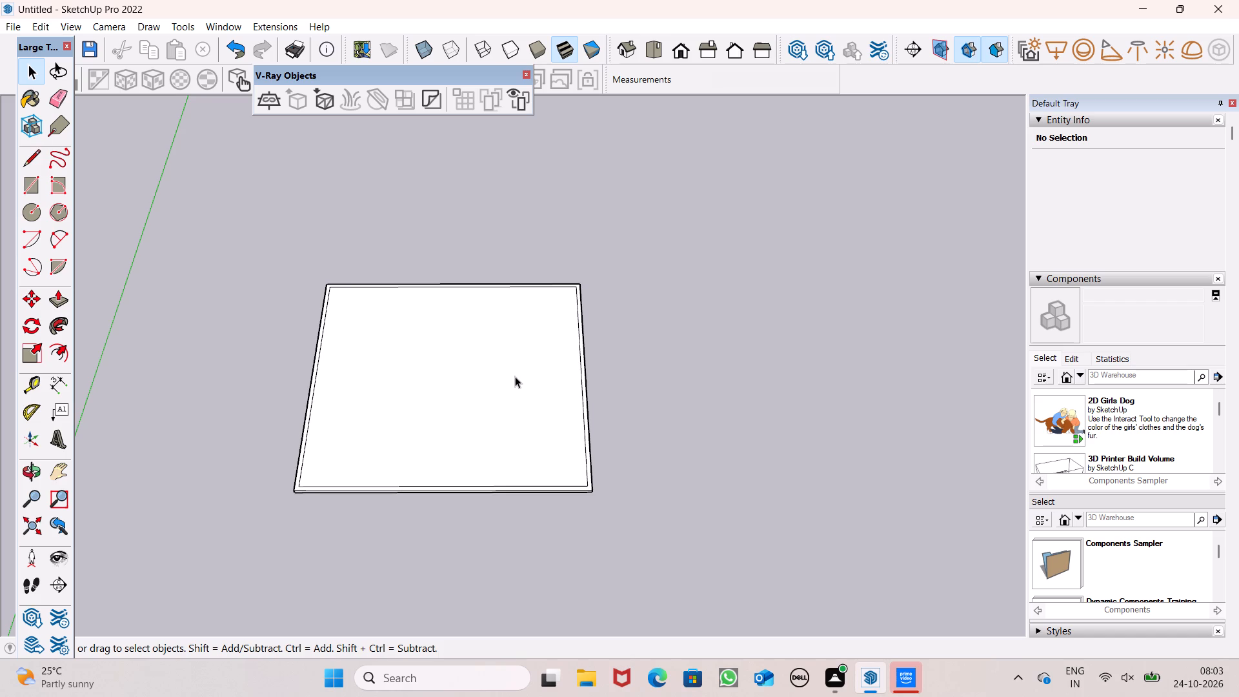
scroll(723, 339, down, 6)
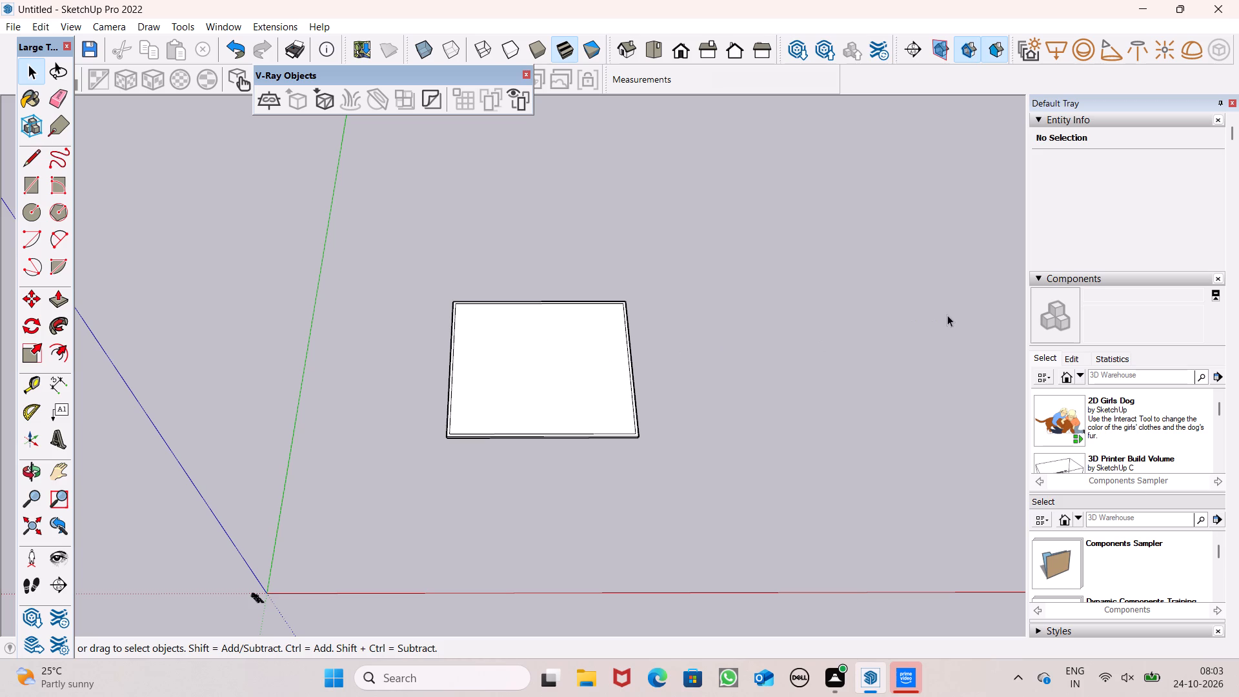
scroll(925, 323, down, 8)
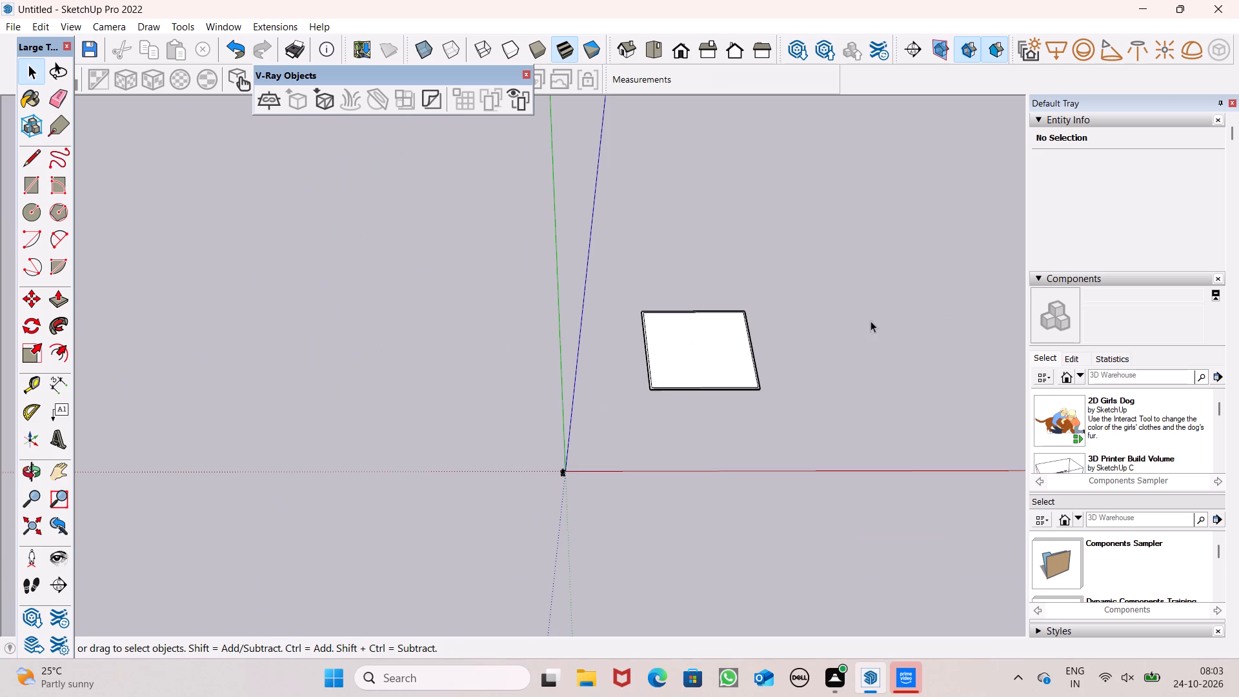
scroll(717, 301, up, 8)
scroll(865, 355, up, 4)
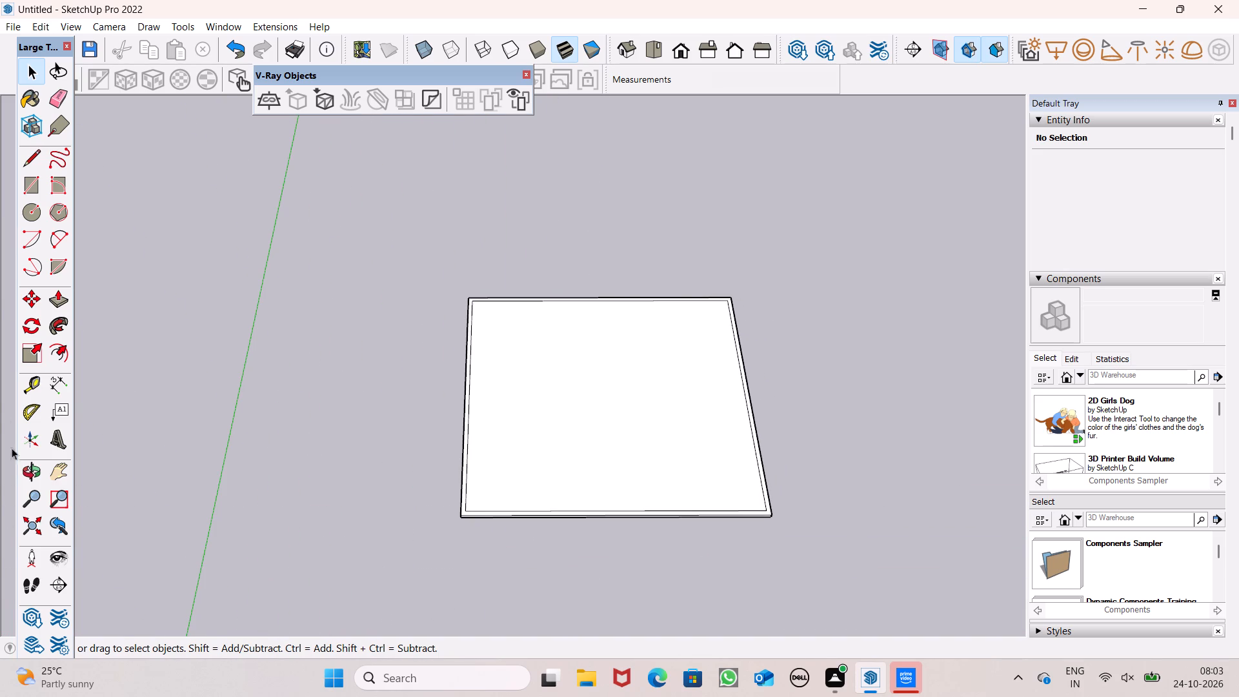
click(39, 381)
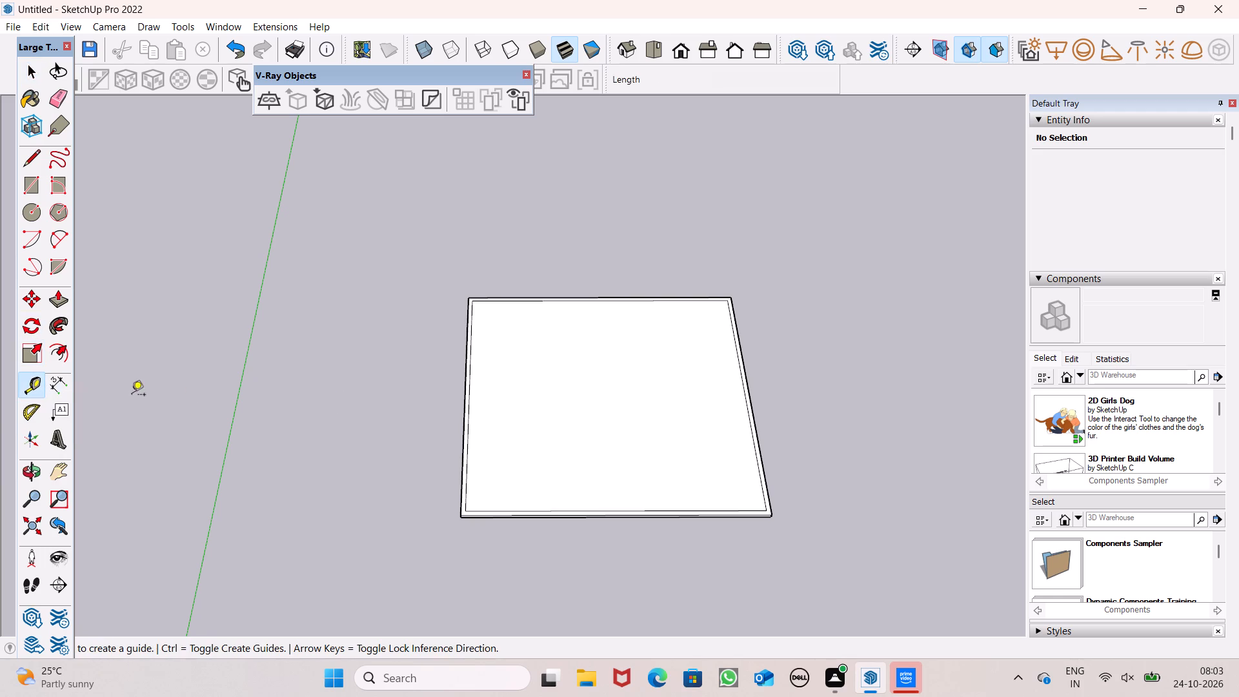
scroll(518, 523, up, 5)
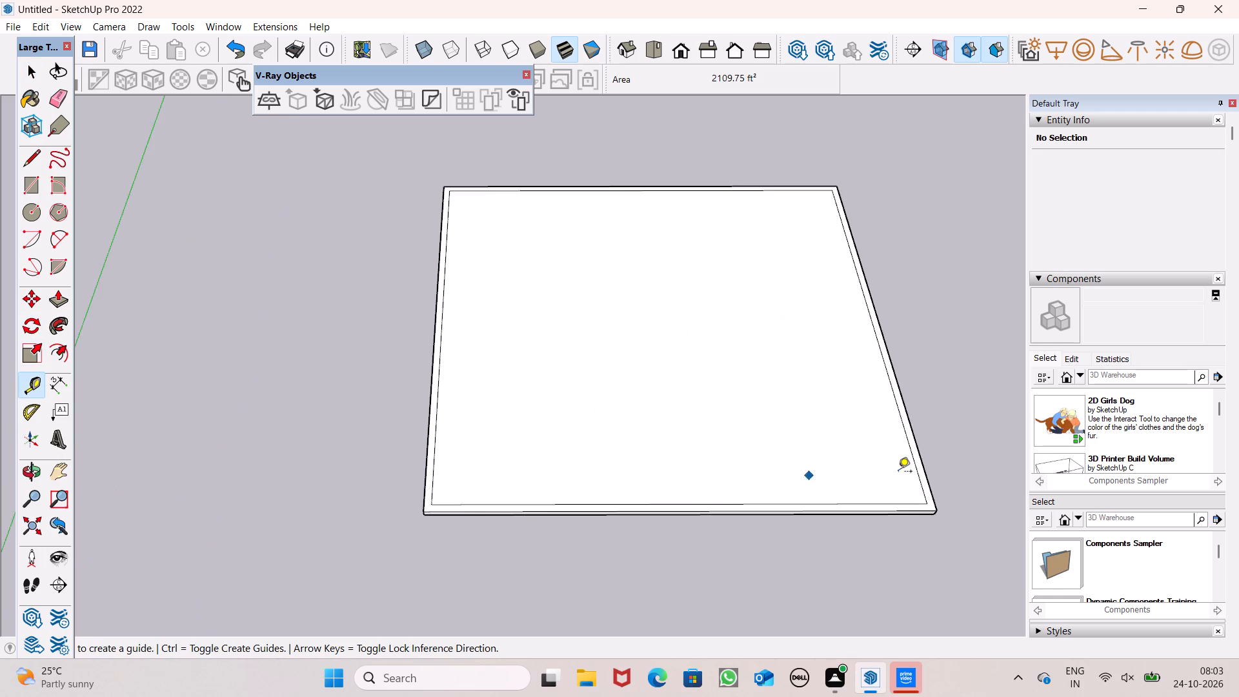
scroll(898, 472, down, 5)
middle_drag(872, 492, 865, 526)
scroll(894, 475, up, 2)
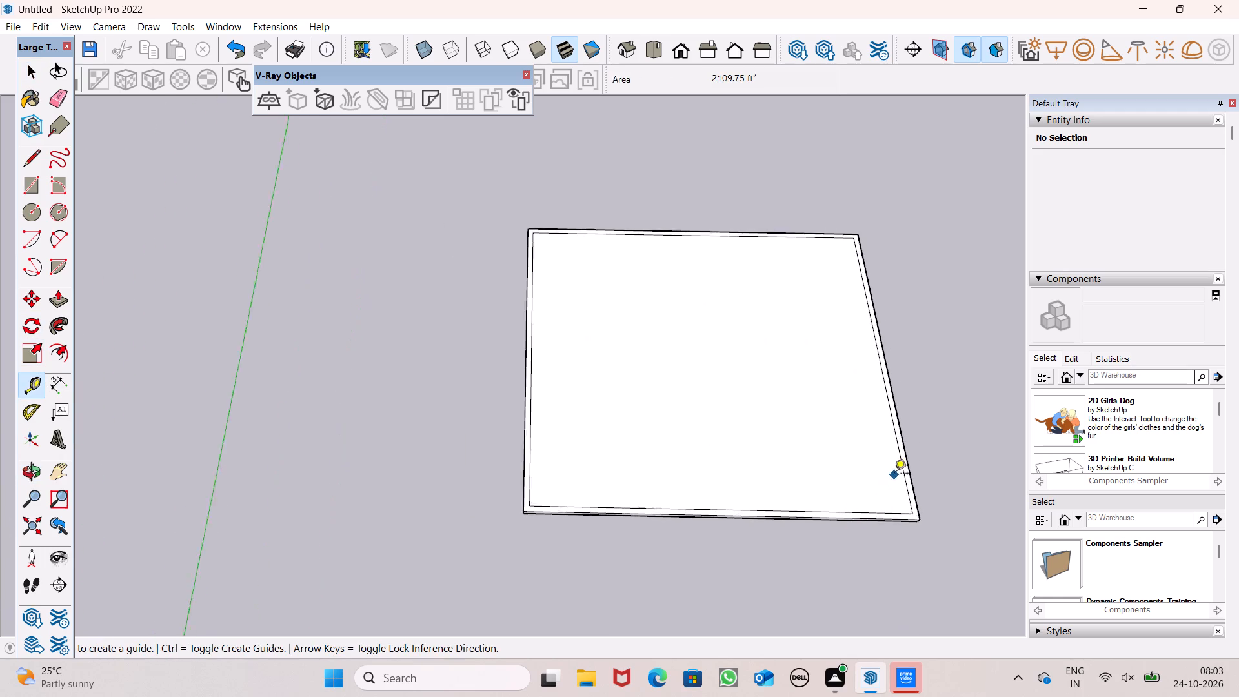
scroll(894, 474, up, 1)
click(607, 507)
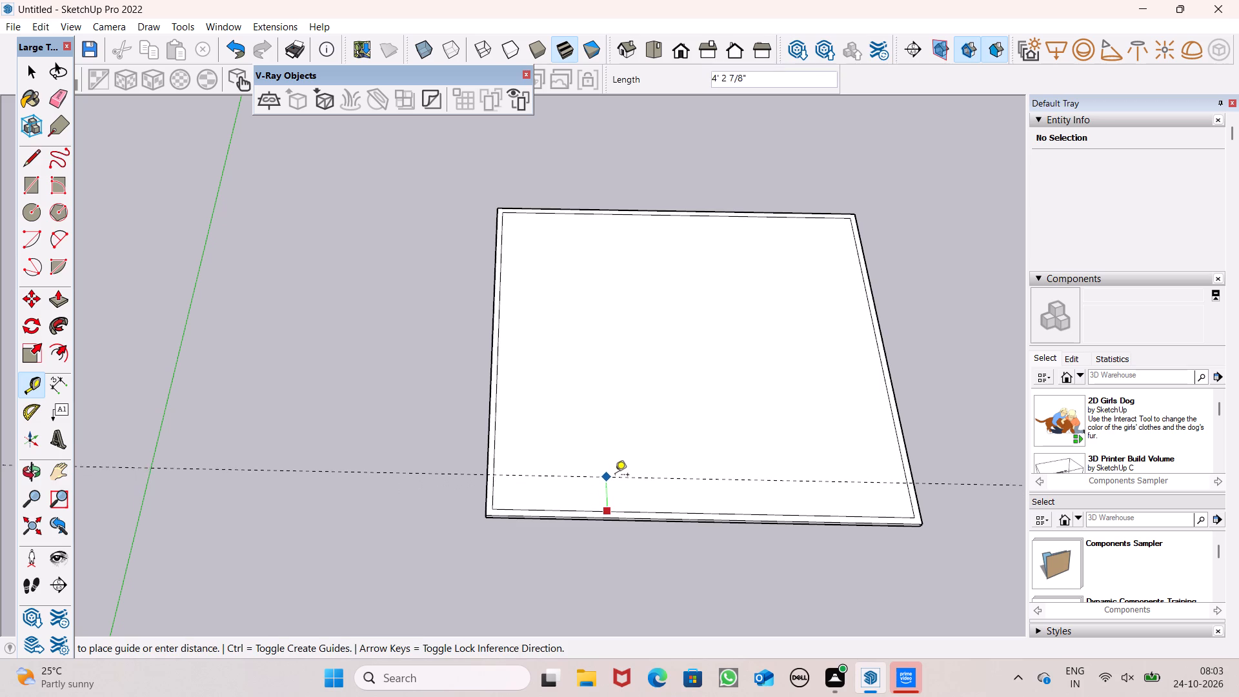
middle_drag(609, 461, 622, 478)
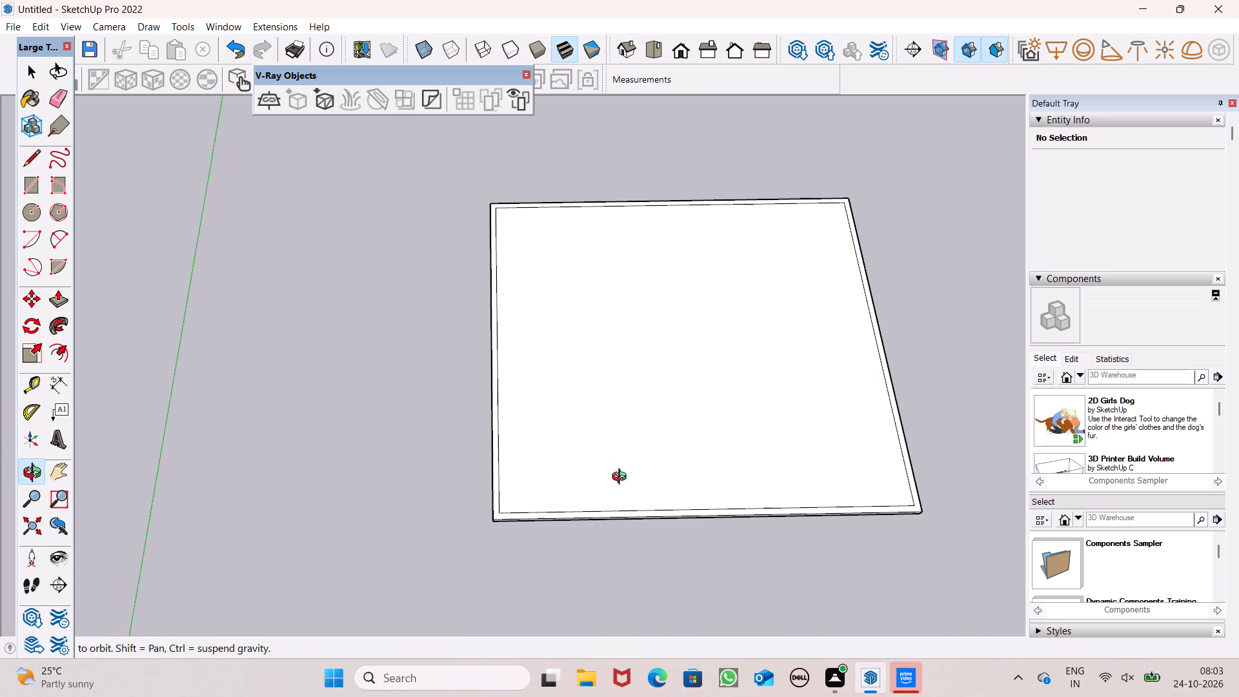
middle_drag(622, 478, 616, 468)
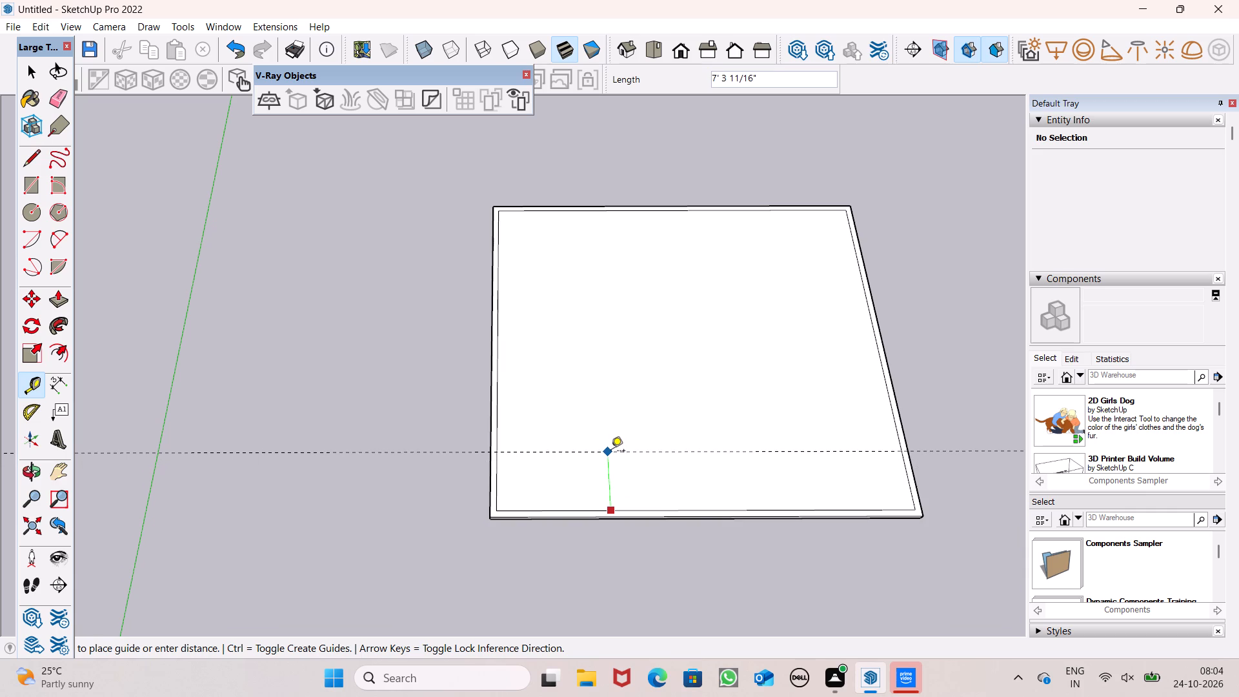
click(611, 452)
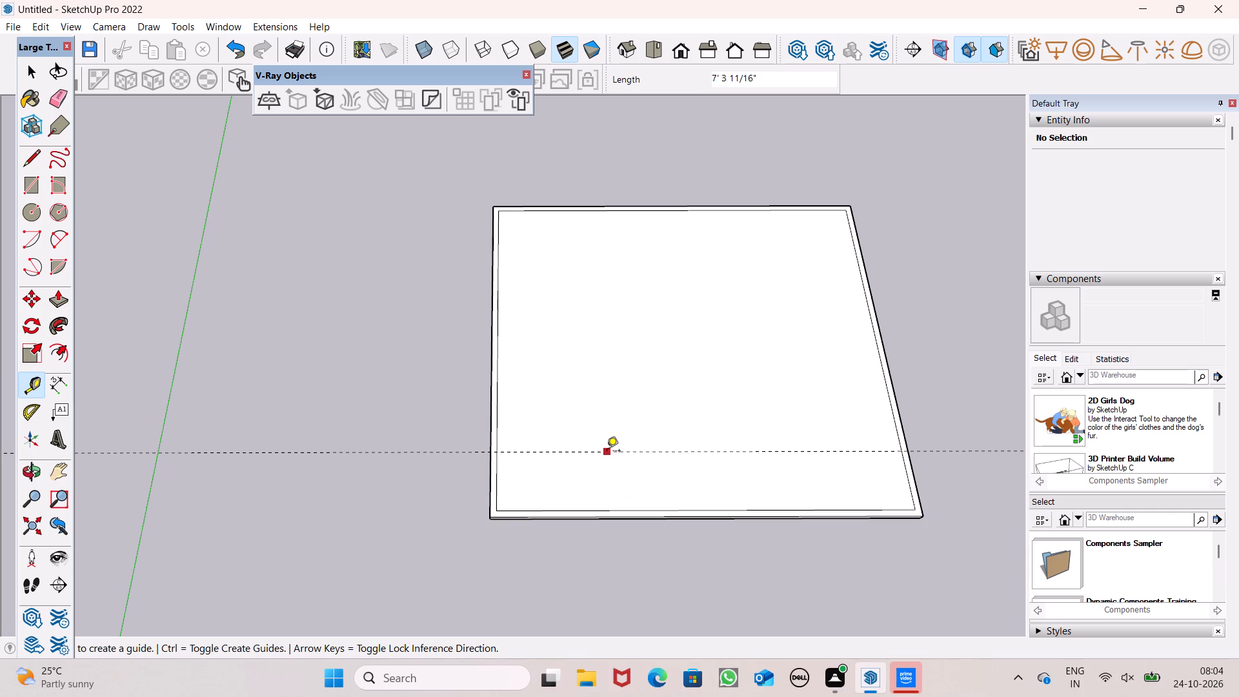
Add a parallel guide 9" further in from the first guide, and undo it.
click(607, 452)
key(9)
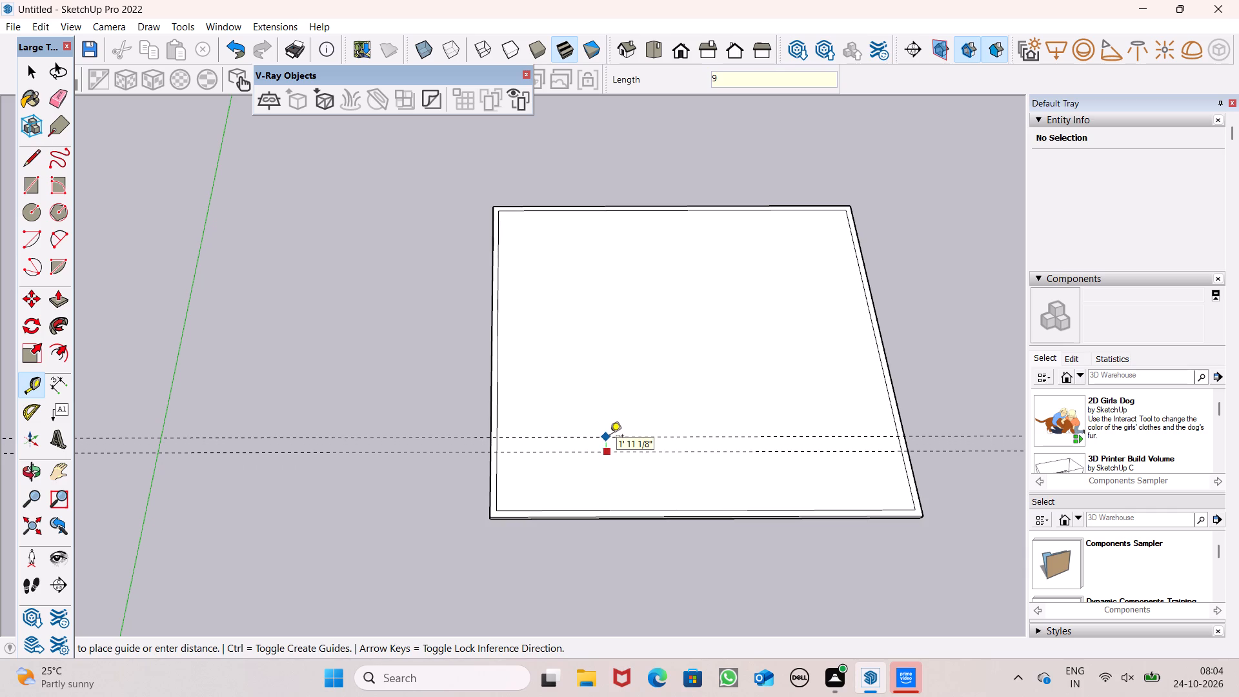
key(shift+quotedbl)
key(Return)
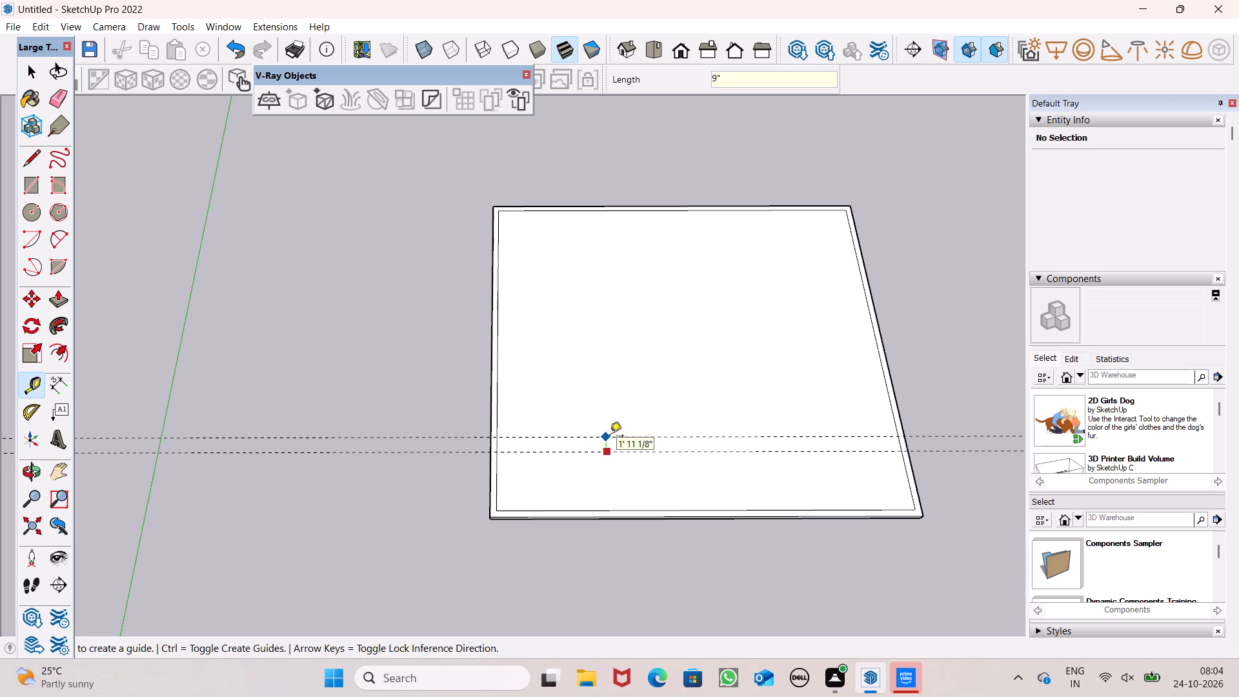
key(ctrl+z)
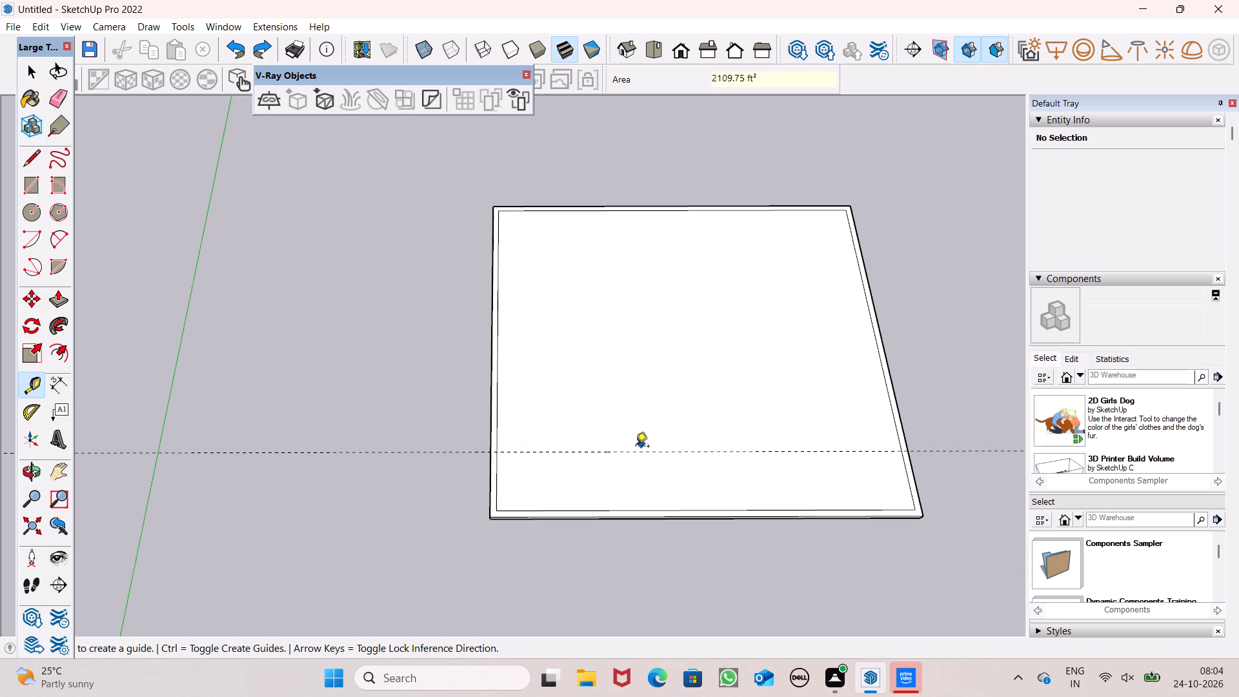
Place a parallel guide 6" further in from the first guide.
click(628, 454)
key(6)
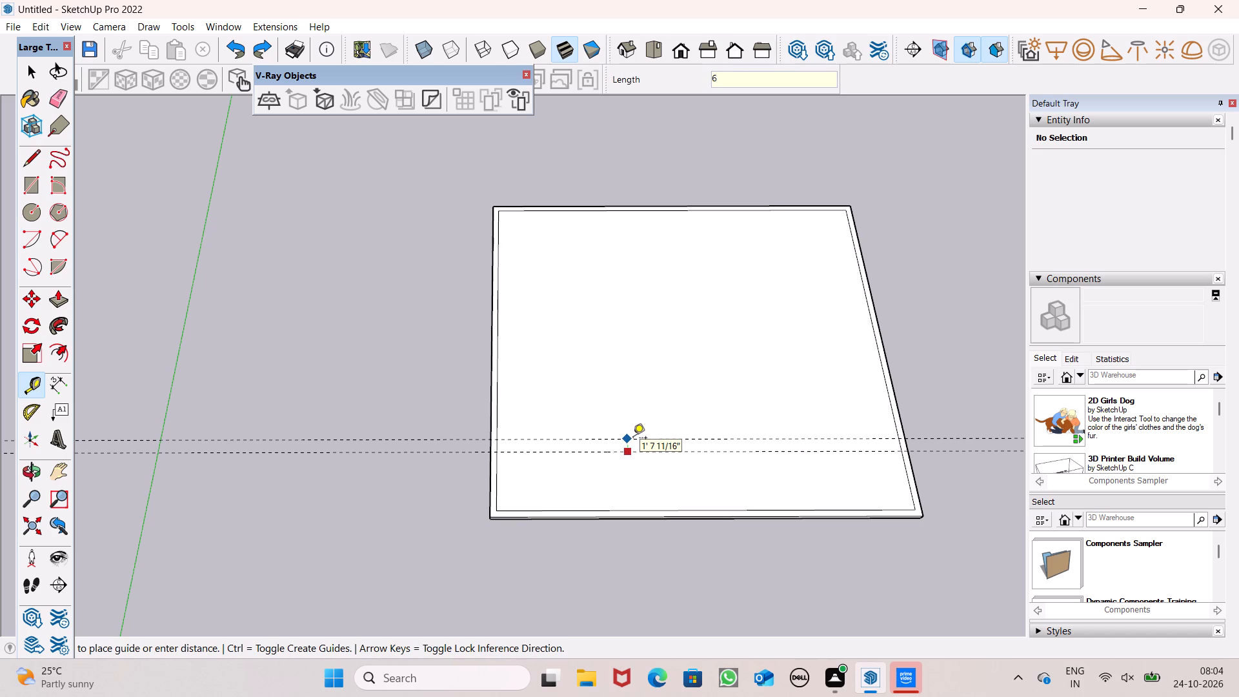
key(shift+quotedbl)
key(Return)
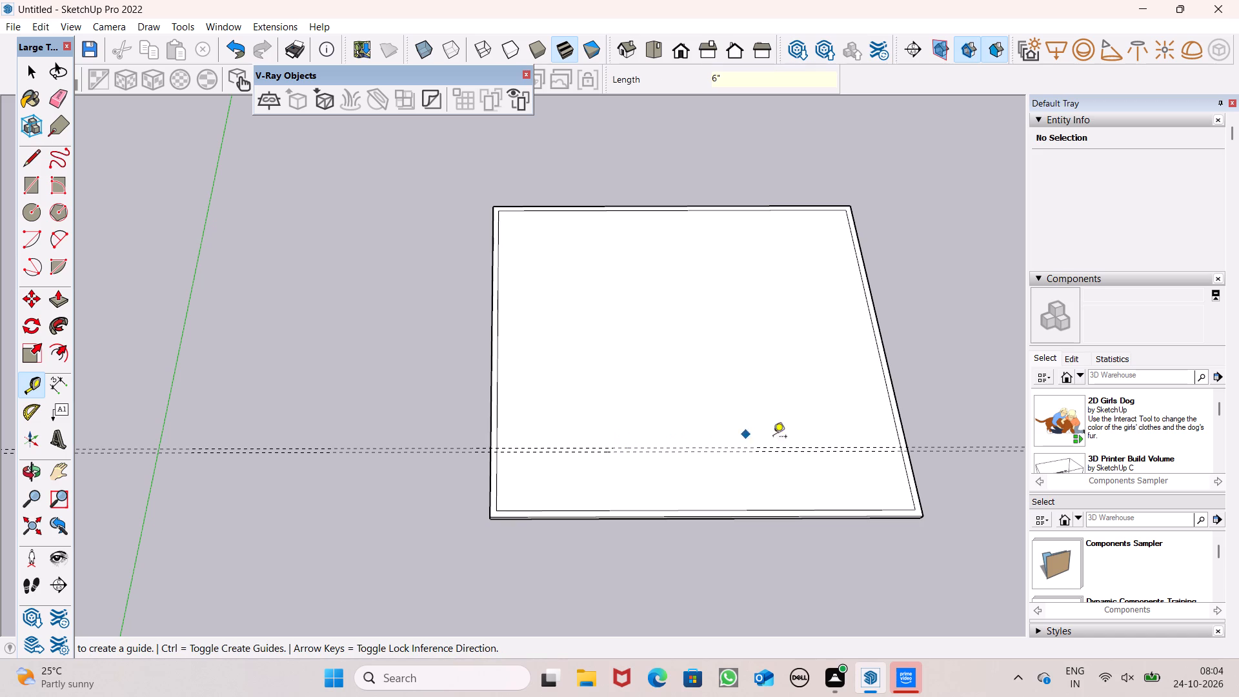
Place two parallel guides 6" apart, the first about 26' 10" inward from the inner border edge farthest from the green axis.
click(892, 426)
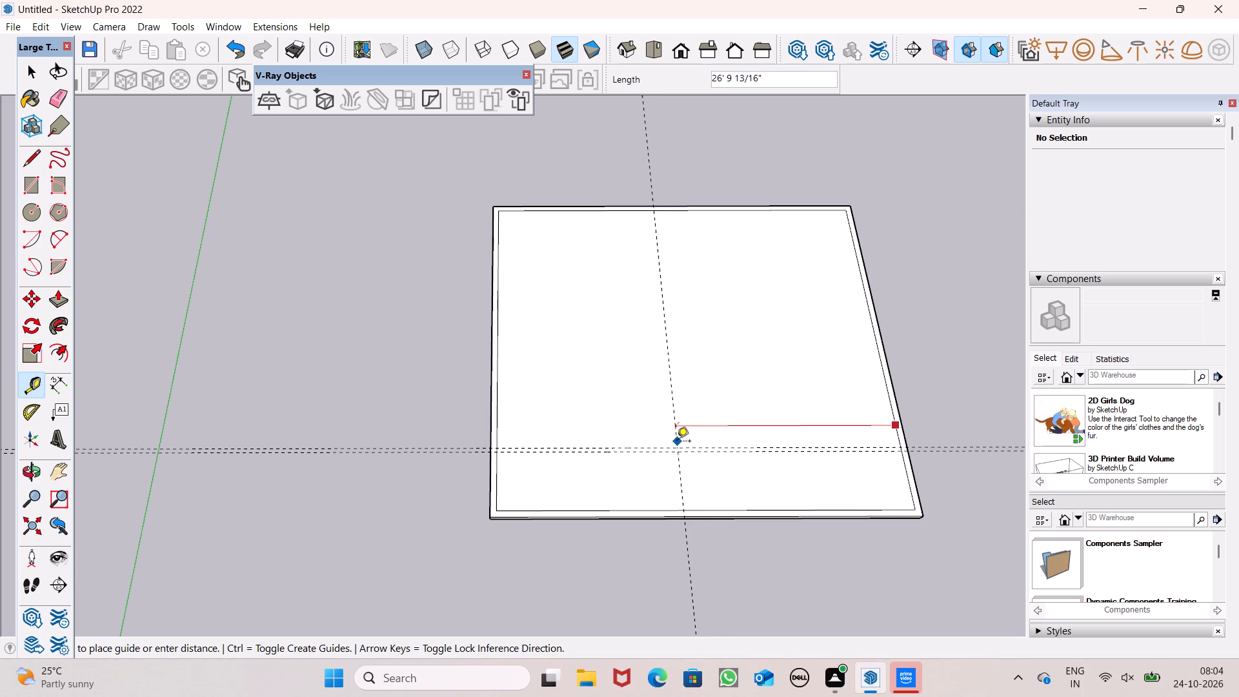
click(676, 442)
click(676, 439)
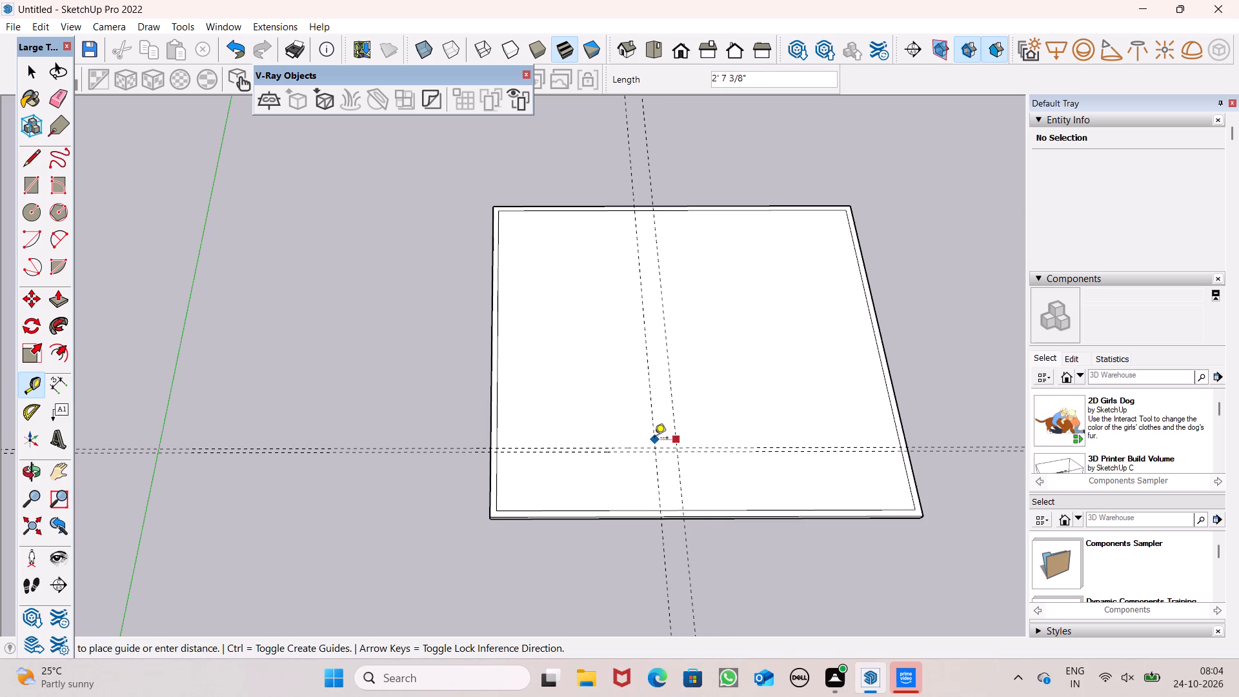
text(6")
key(Return)
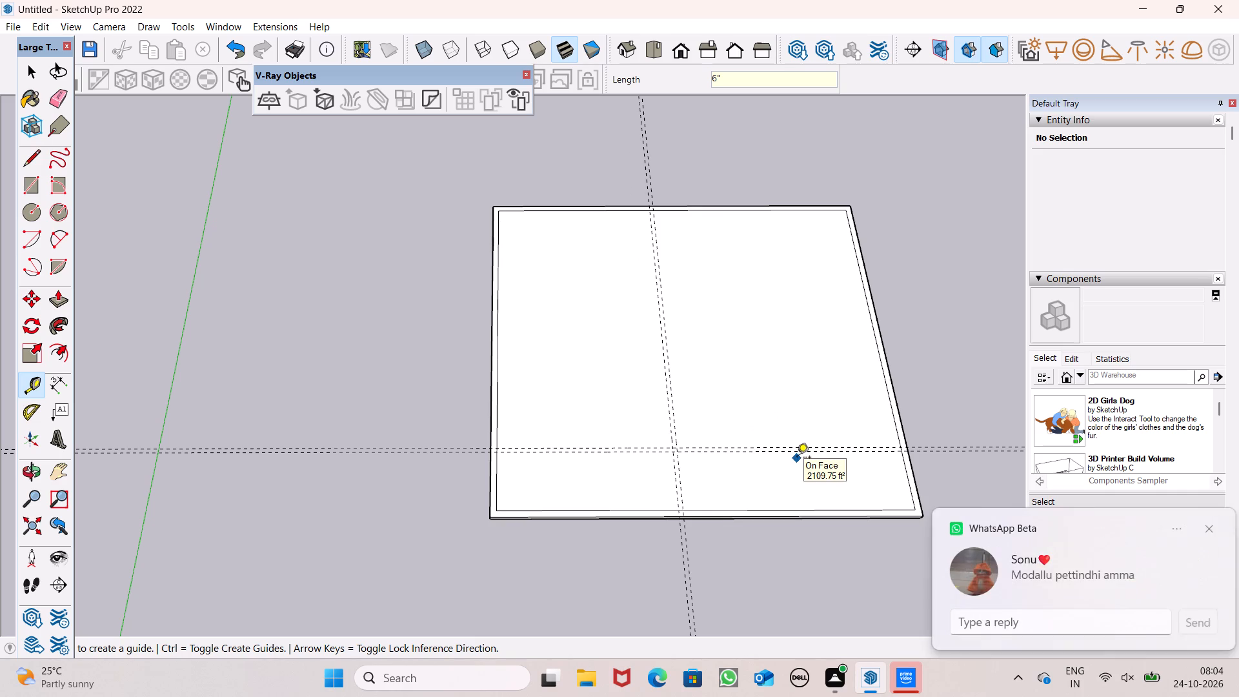
Dismiss the WhatsApp message notification.
click(1204, 535)
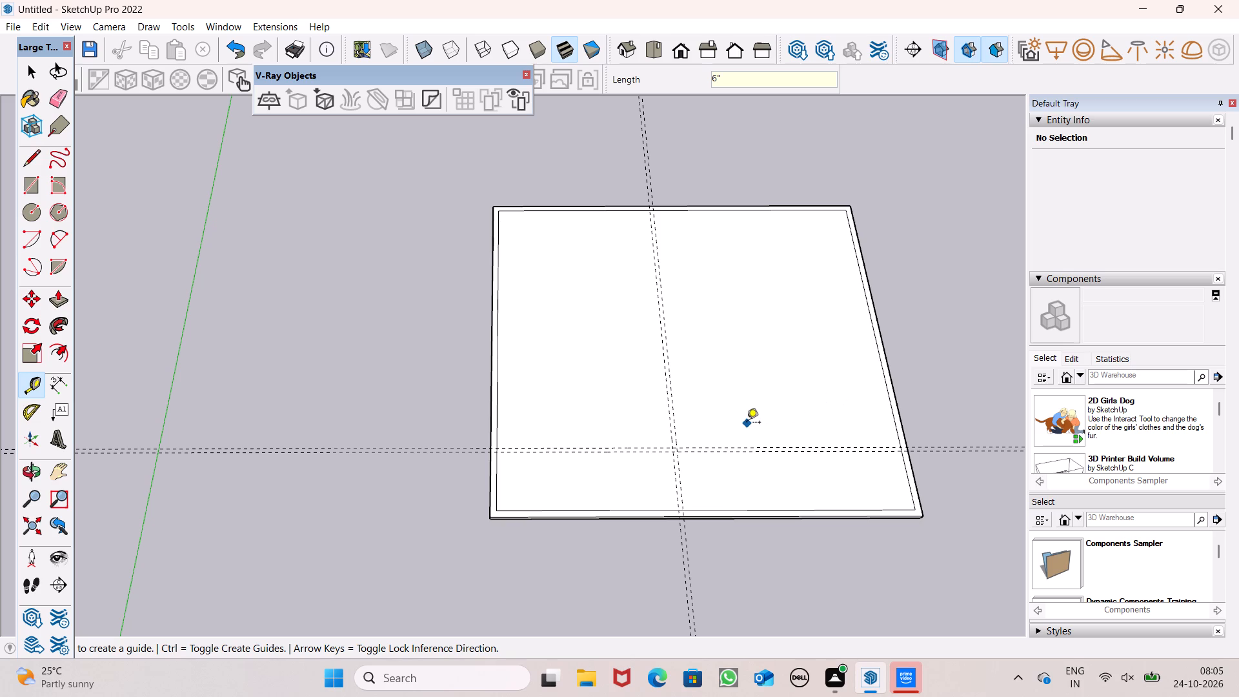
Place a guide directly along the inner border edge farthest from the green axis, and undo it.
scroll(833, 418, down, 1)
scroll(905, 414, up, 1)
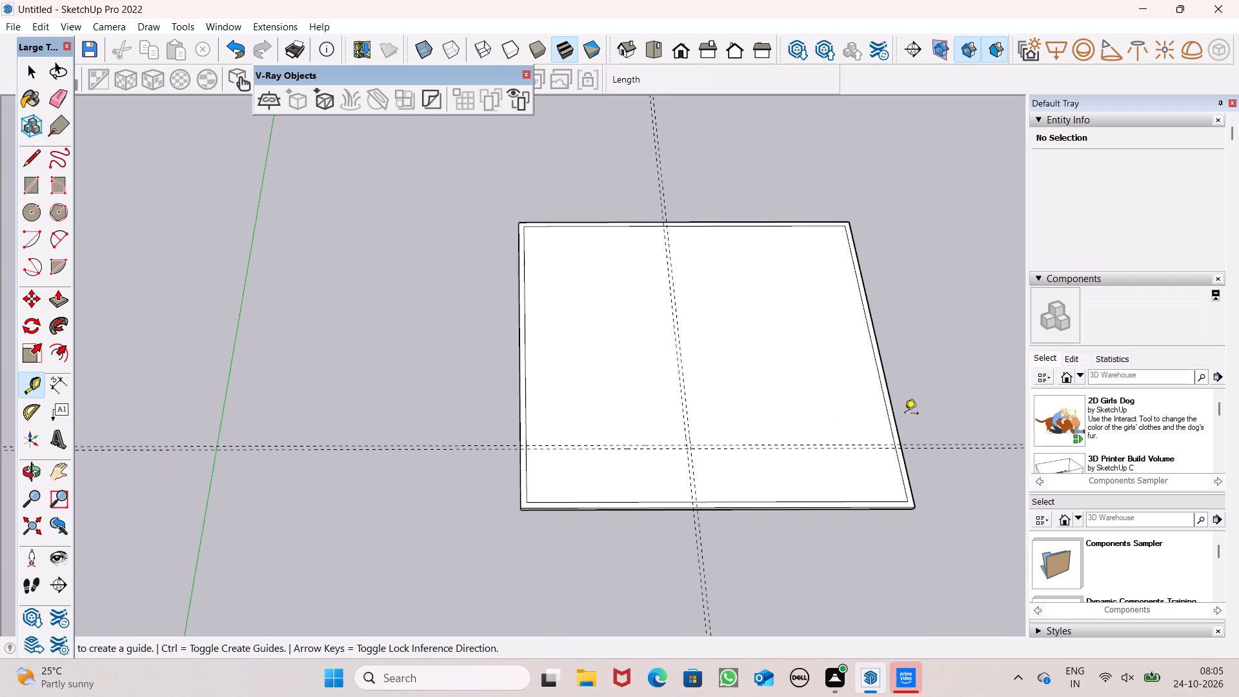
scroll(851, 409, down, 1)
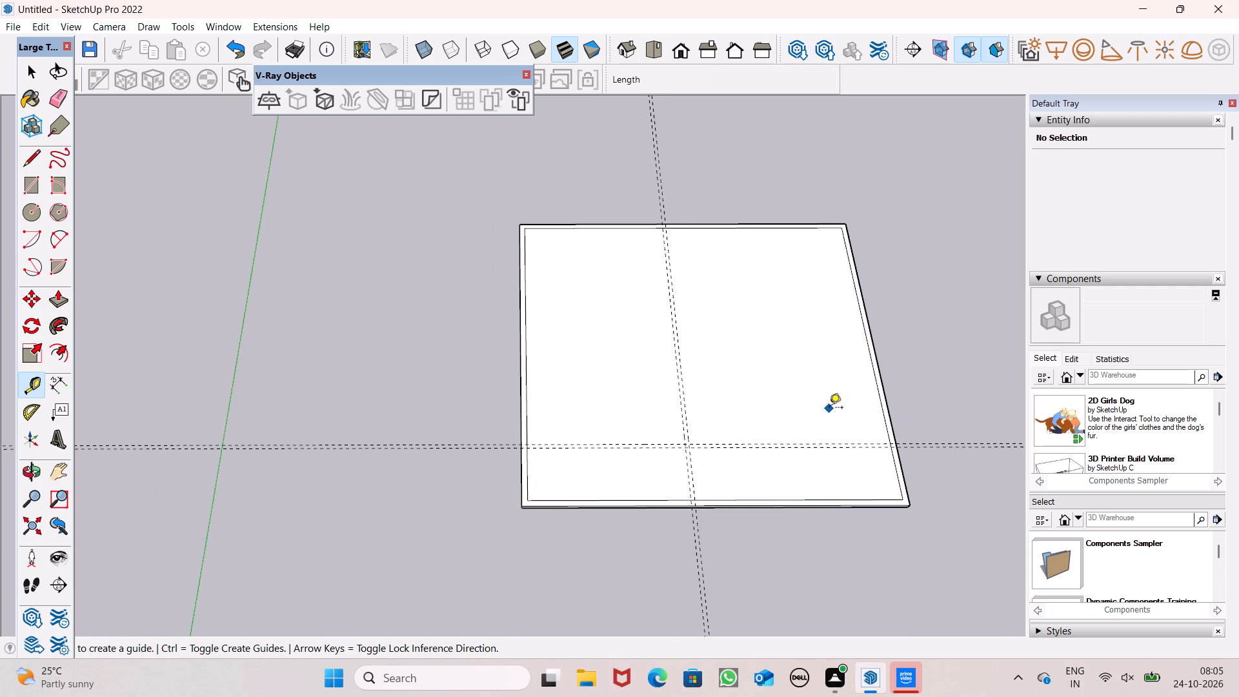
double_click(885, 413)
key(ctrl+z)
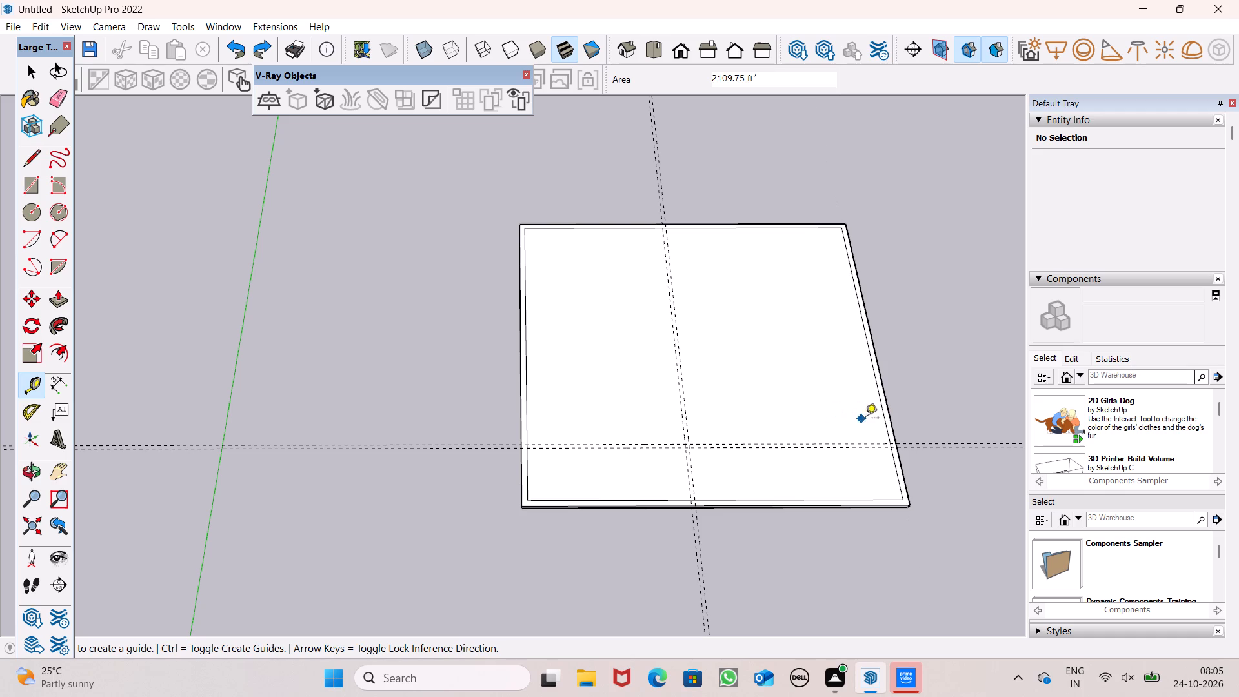
Place another pair of guides 6" apart, the first about 6' 5" inward from the inner border edge farthest from the green axis.
click(886, 420)
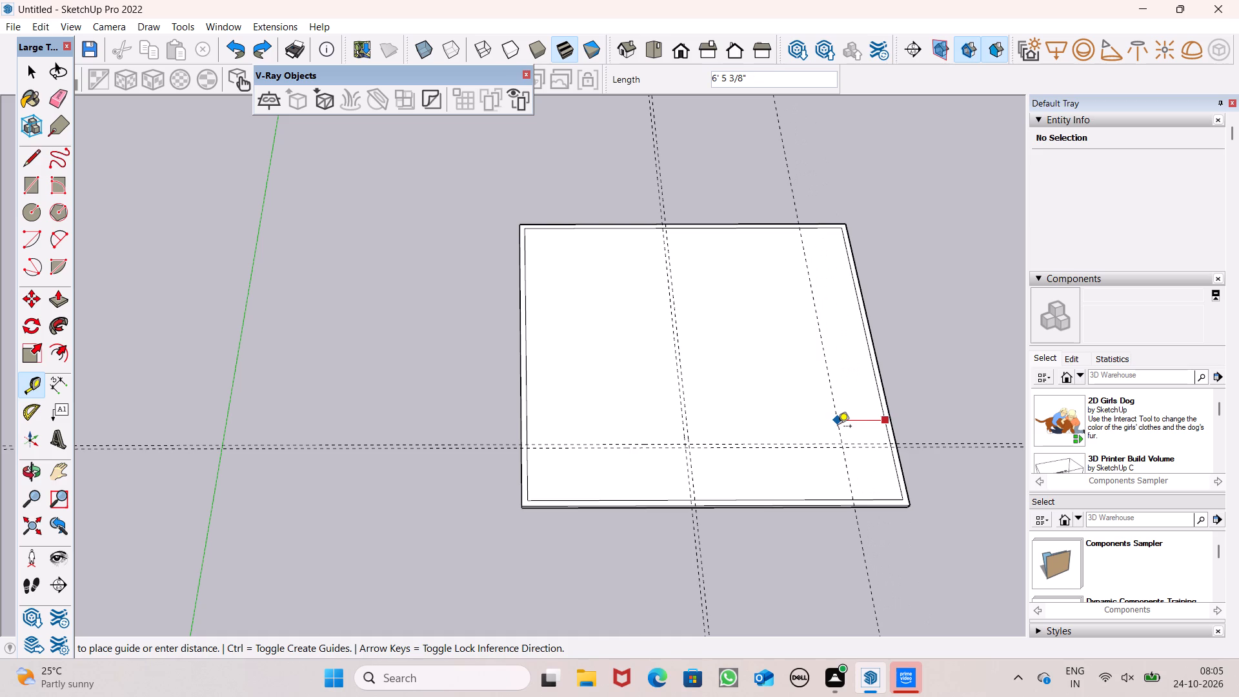
click(838, 427)
click(838, 427)
text(6")
key(Return)
key(space)
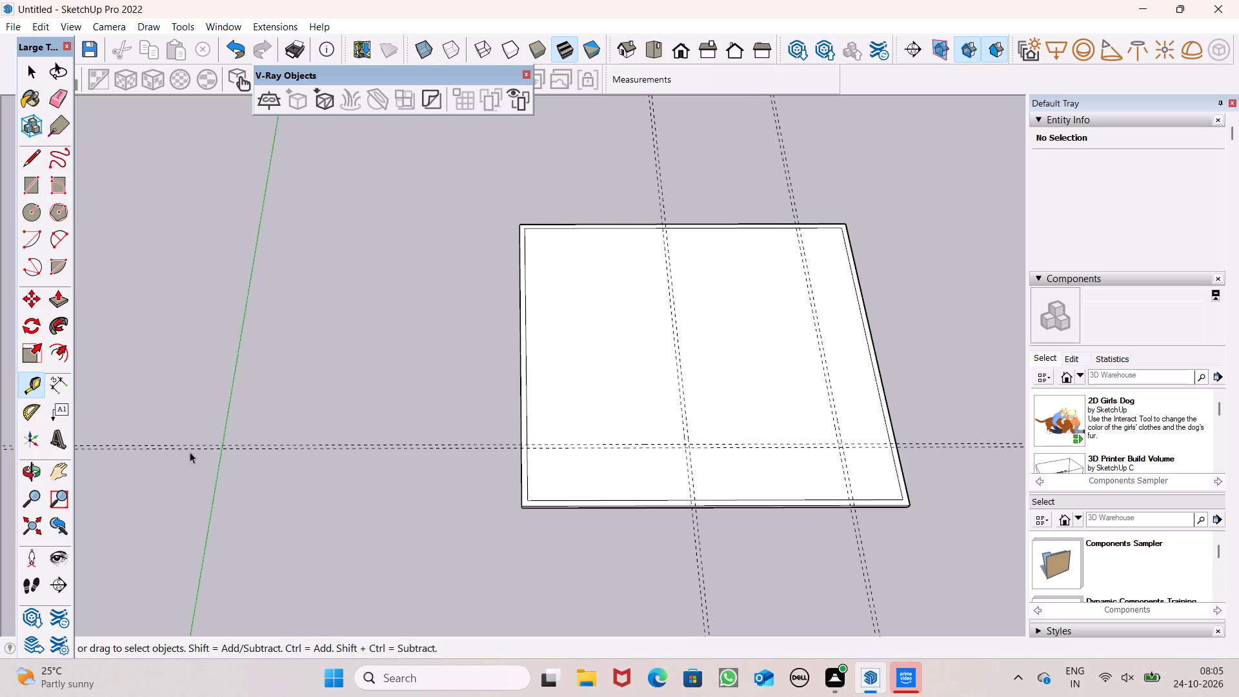
Draw a 48' 6" long rectangle filling the 6" strip between the two guides parallel to the red axis, between the inner border edges.
double_click(40, 187)
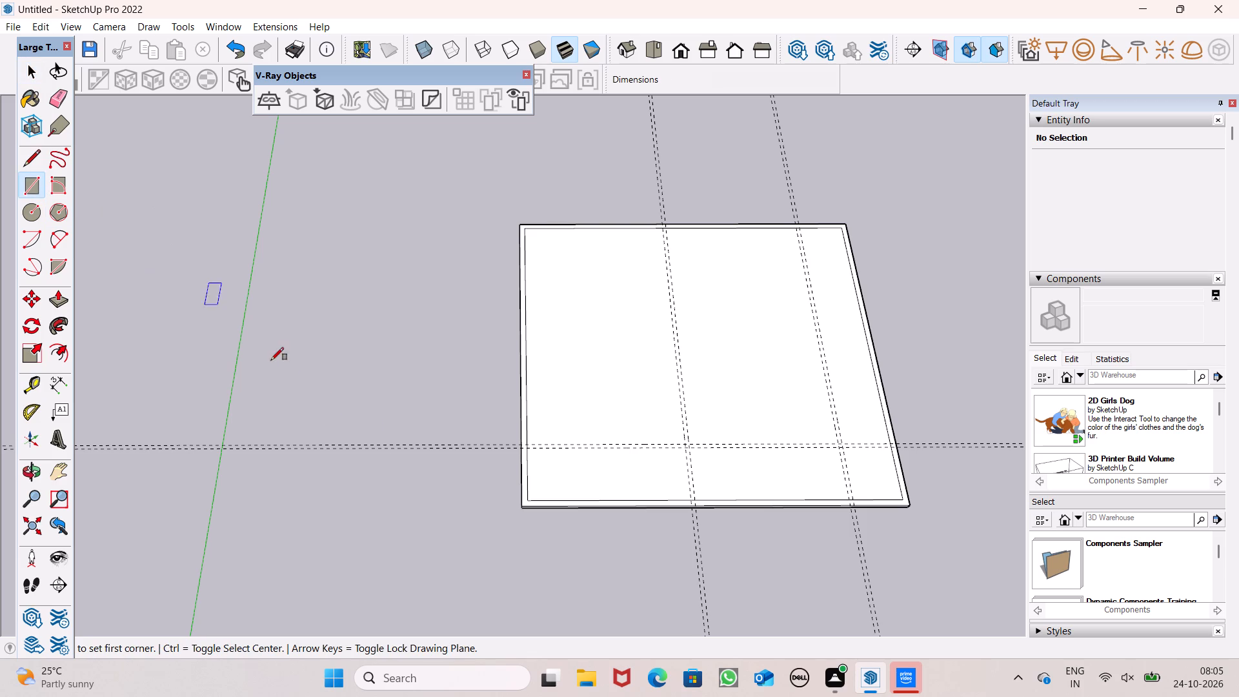
scroll(589, 442, up, 6)
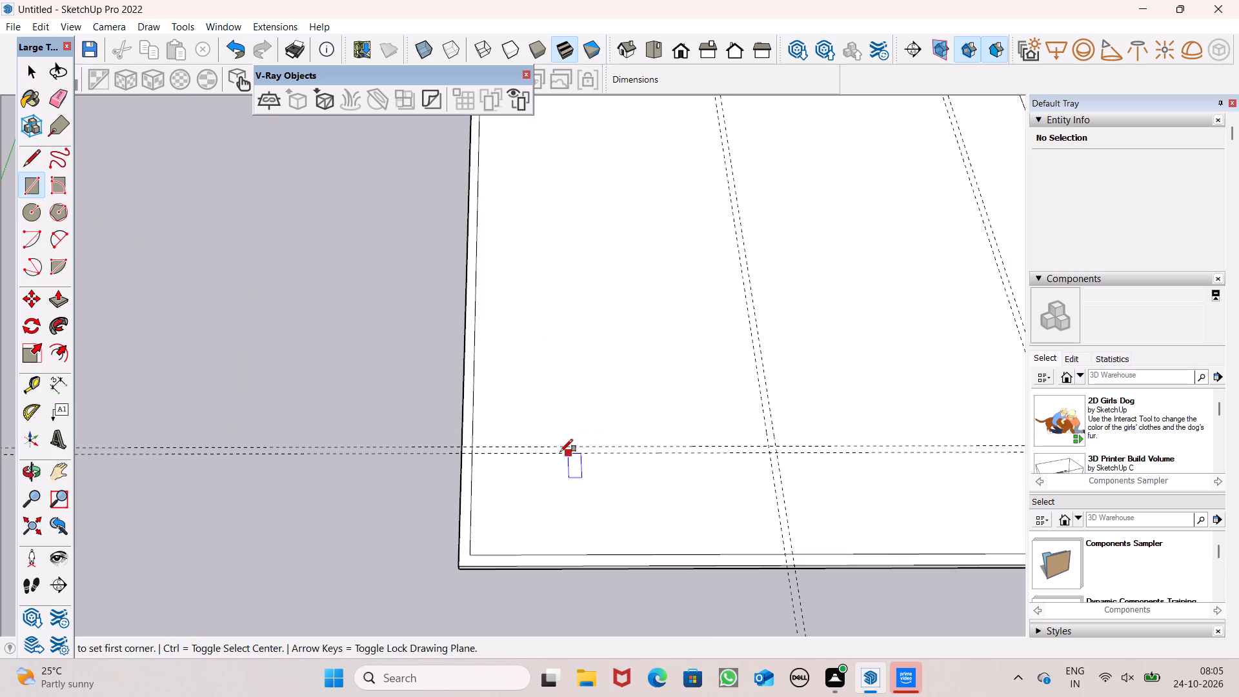
scroll(513, 416, up, 6)
scroll(612, 388, down, 1)
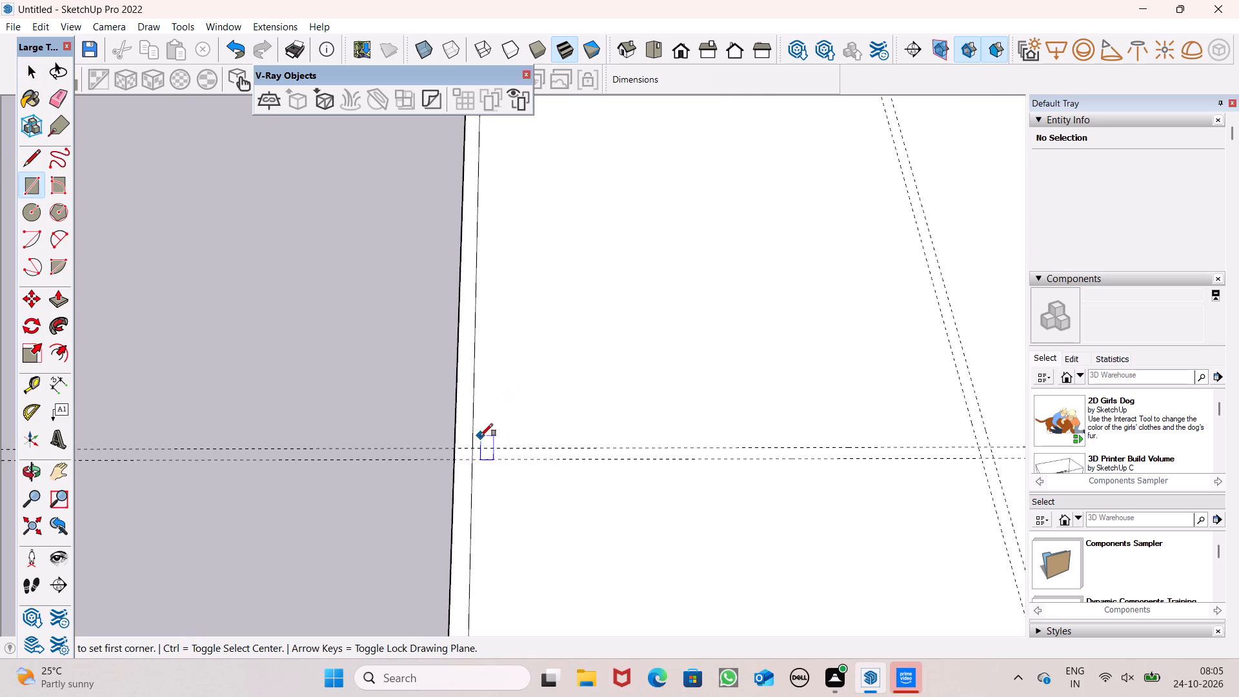
click(474, 447)
scroll(498, 460, down, 6)
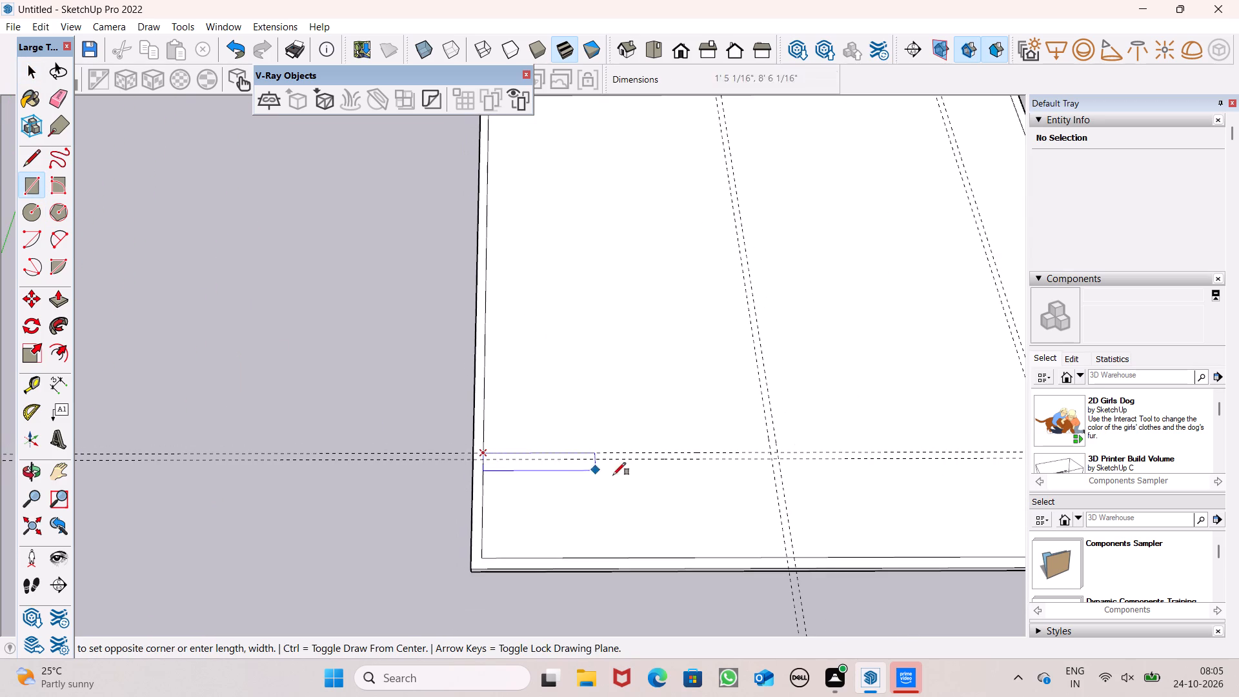
scroll(698, 480, down, 7)
scroll(945, 484, up, 6)
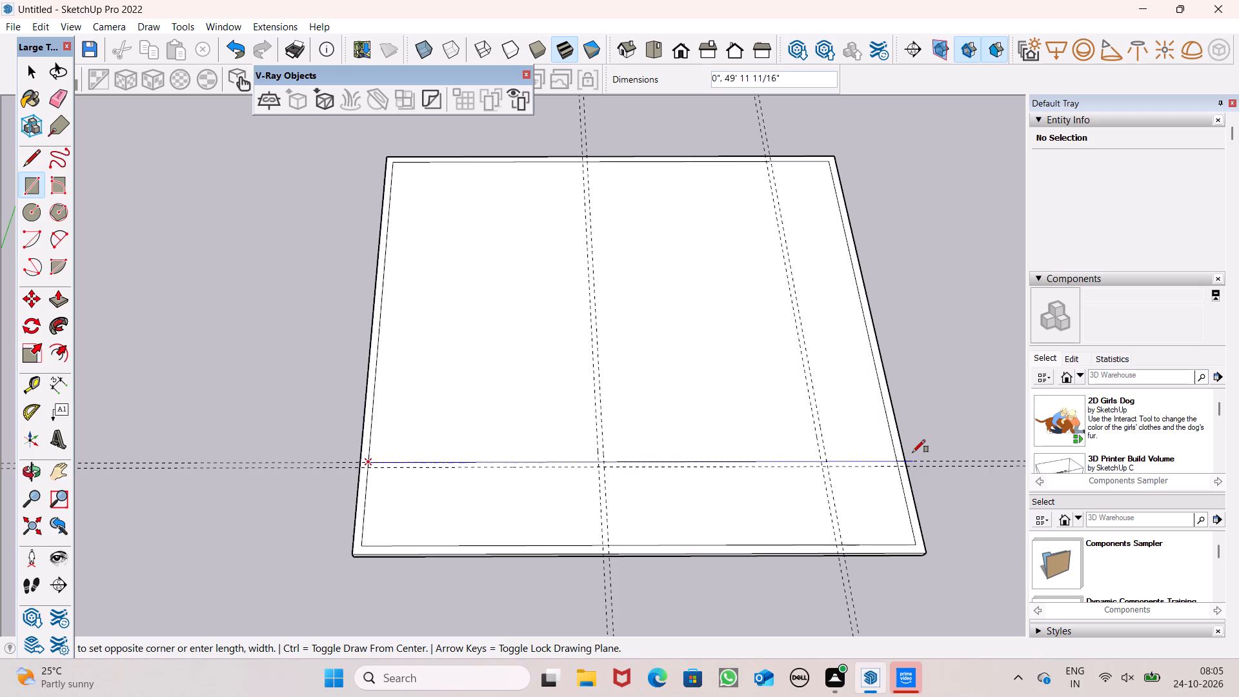
scroll(912, 452, up, 12)
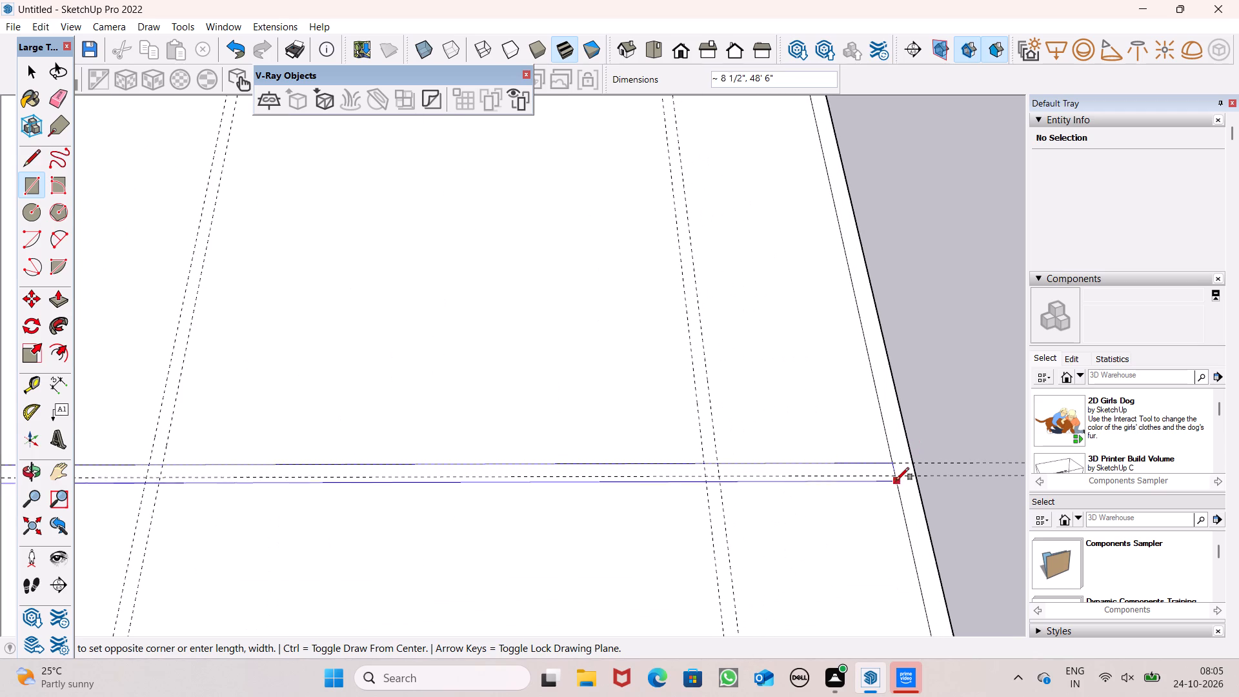
click(897, 478)
Draw a 6" by about 36' 2" rectangle between the guide pair nearer the green axis, from the inner border edge across the long strip.
scroll(912, 430, down, 15)
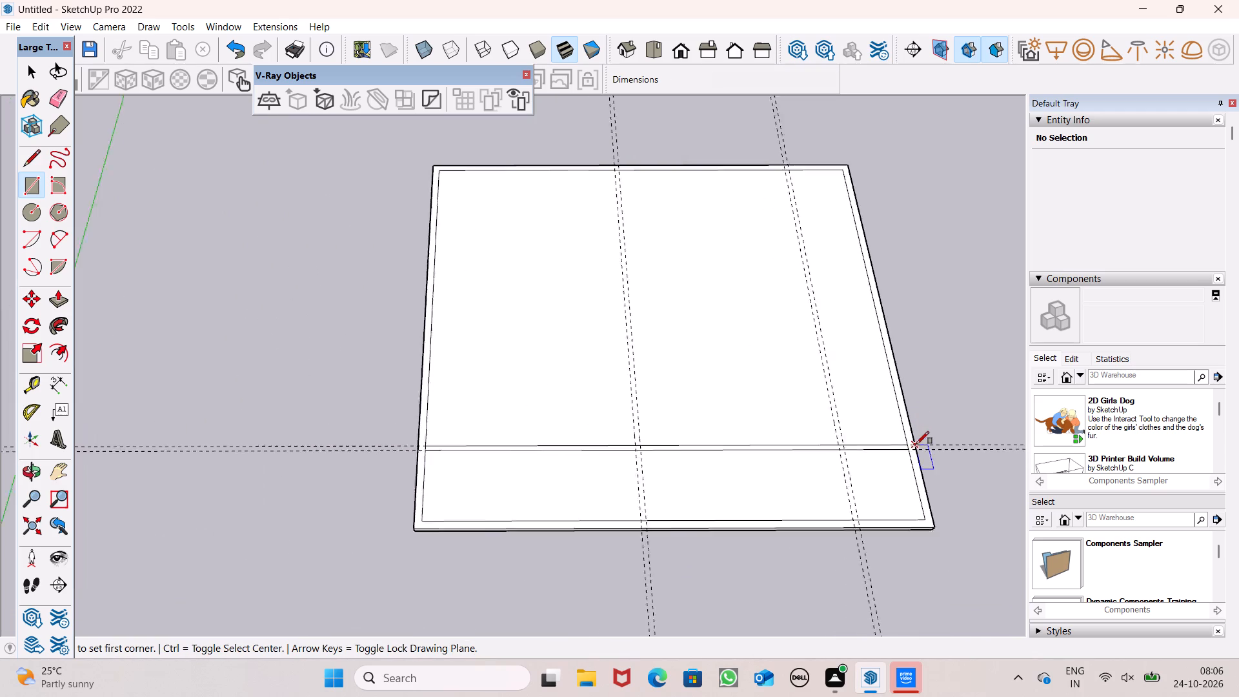
scroll(916, 444, down, 5)
scroll(676, 293, up, 5)
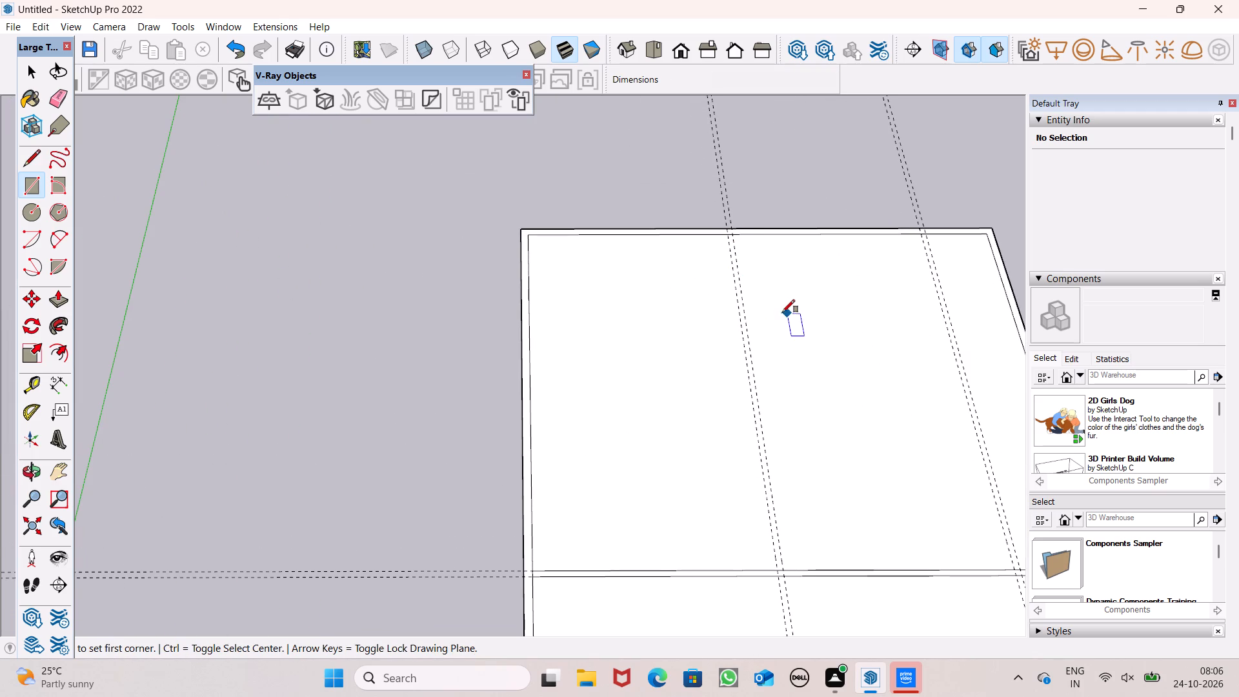
scroll(769, 298, up, 5)
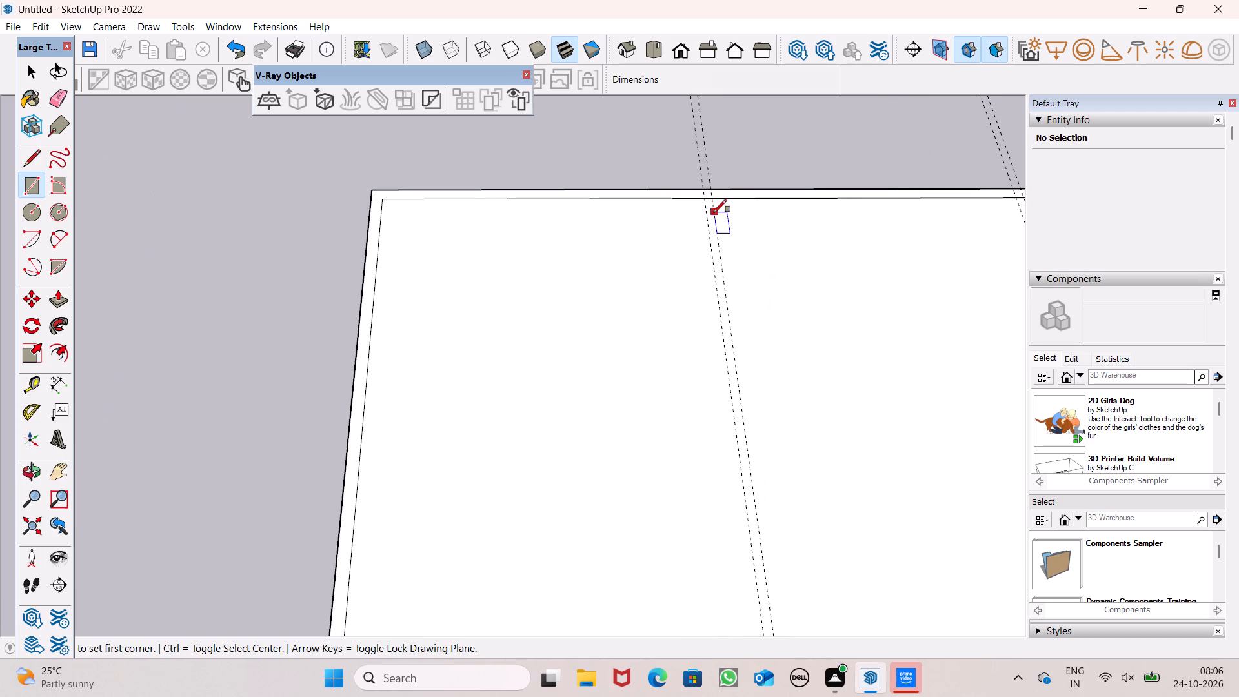
click(701, 198)
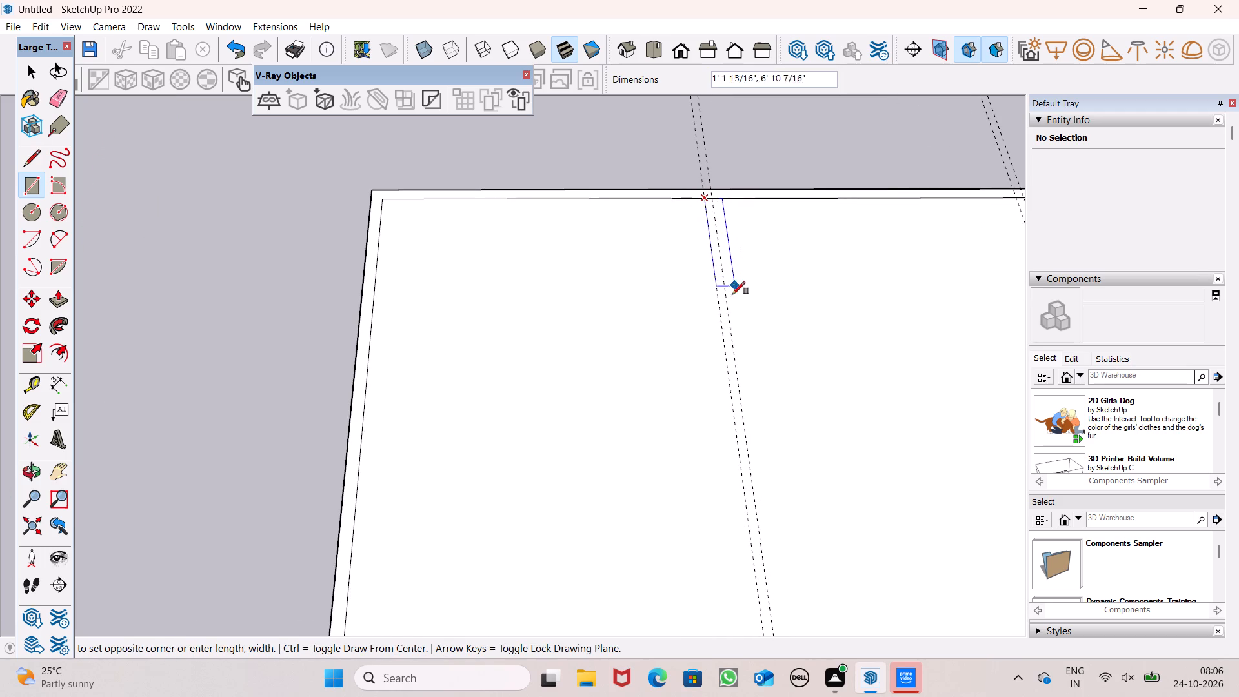
scroll(721, 303, down, 6)
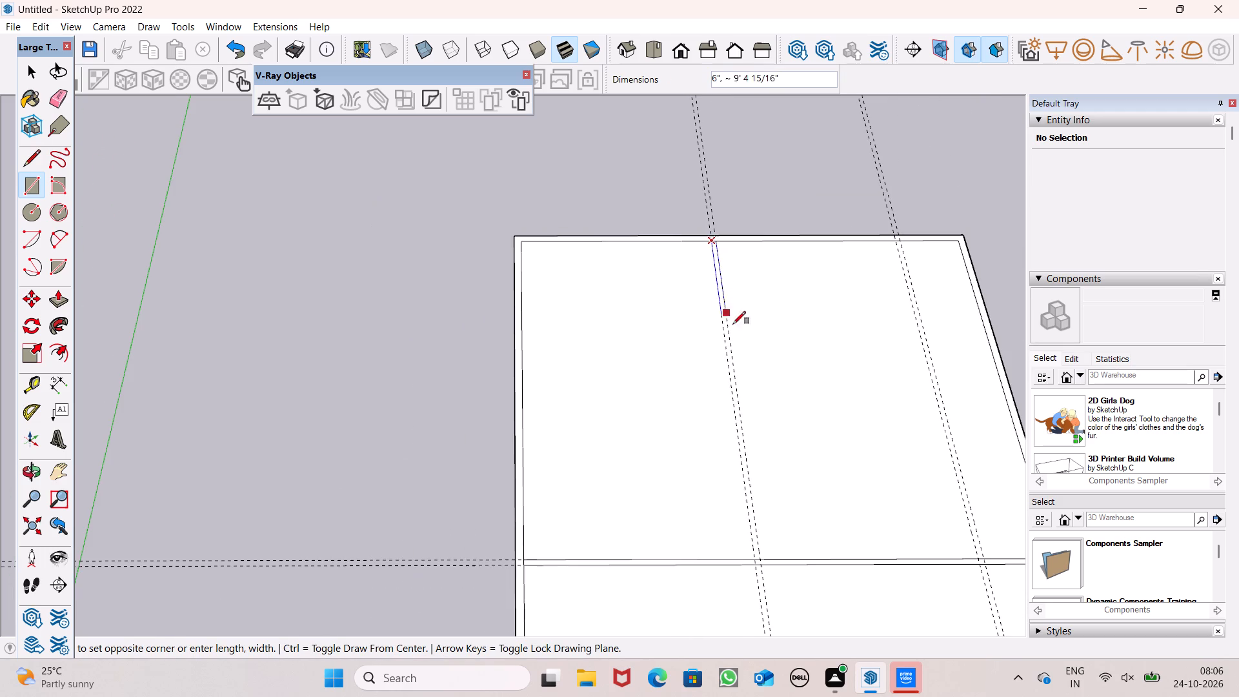
scroll(807, 405, down, 7)
scroll(791, 483, up, 3)
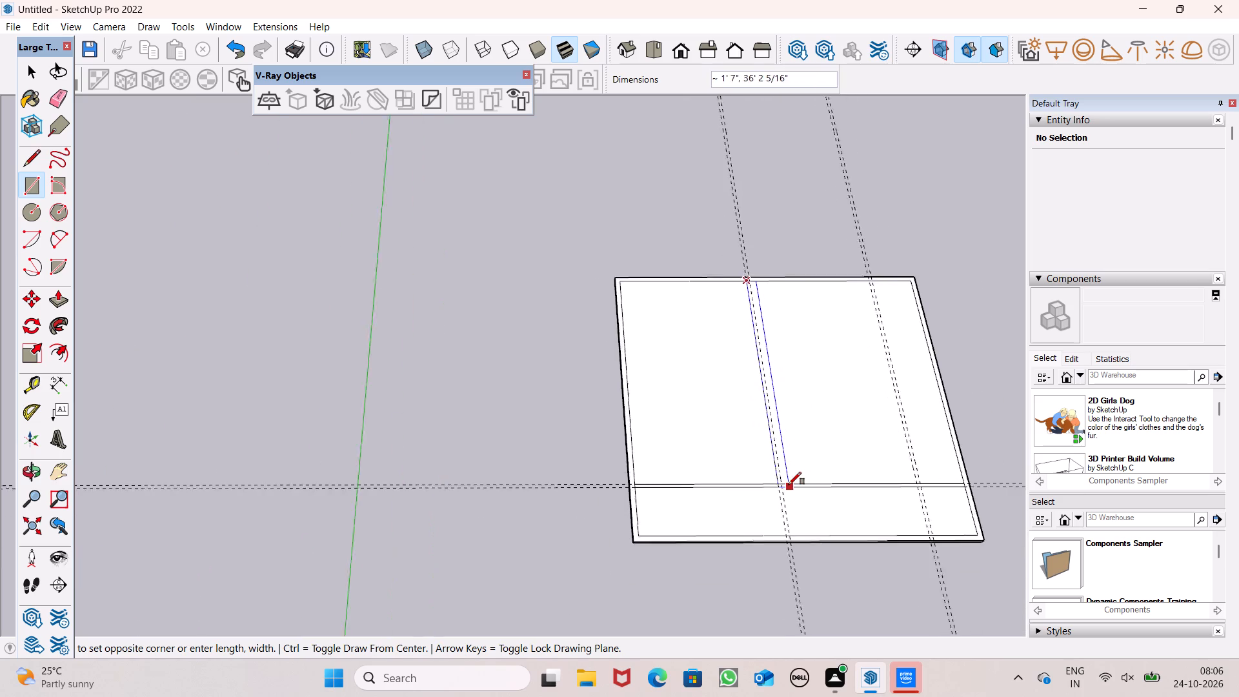
scroll(789, 485, up, 10)
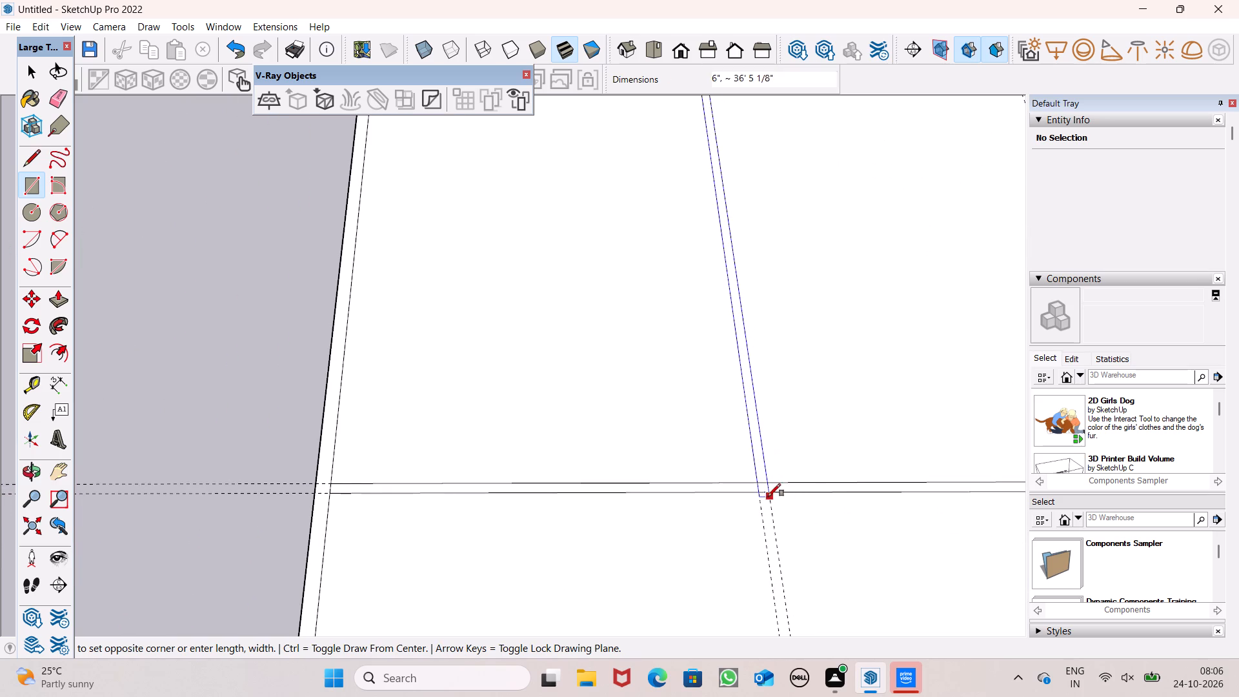
scroll(768, 493, up, 4)
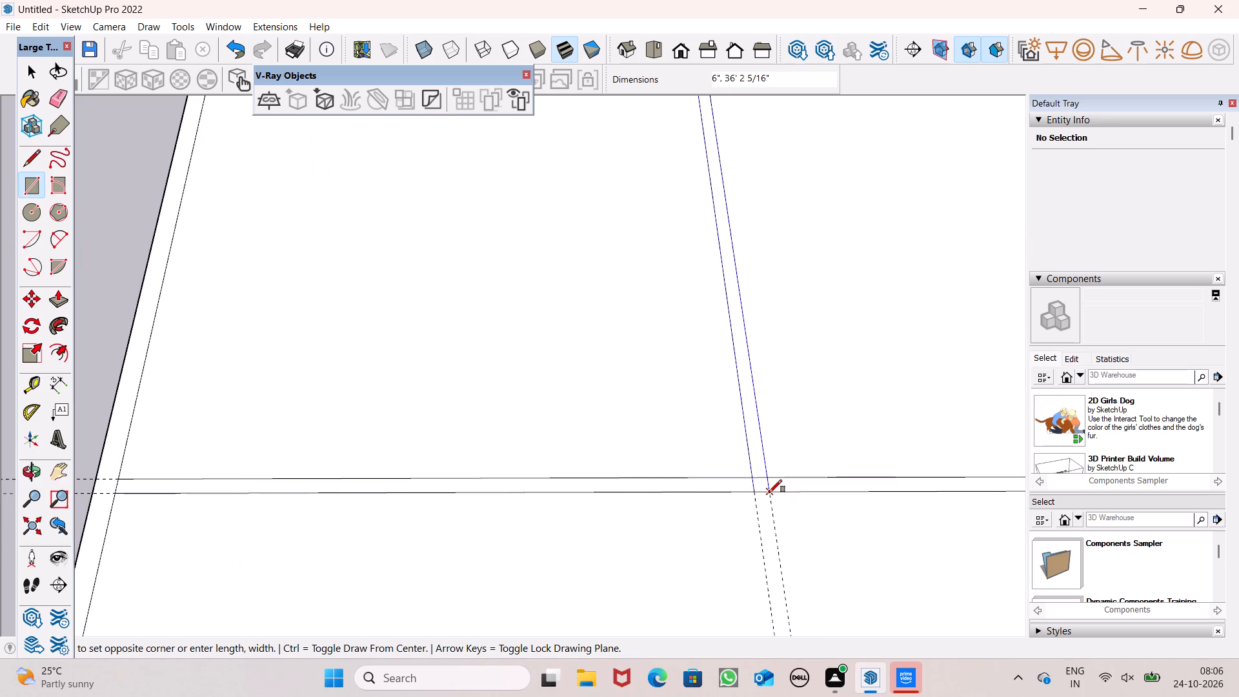
click(769, 492)
Draw a rectangle filling the 6" strip between the guide pair farther from the green axis, from the inner border edge across the long strip.
scroll(434, 459, down, 6)
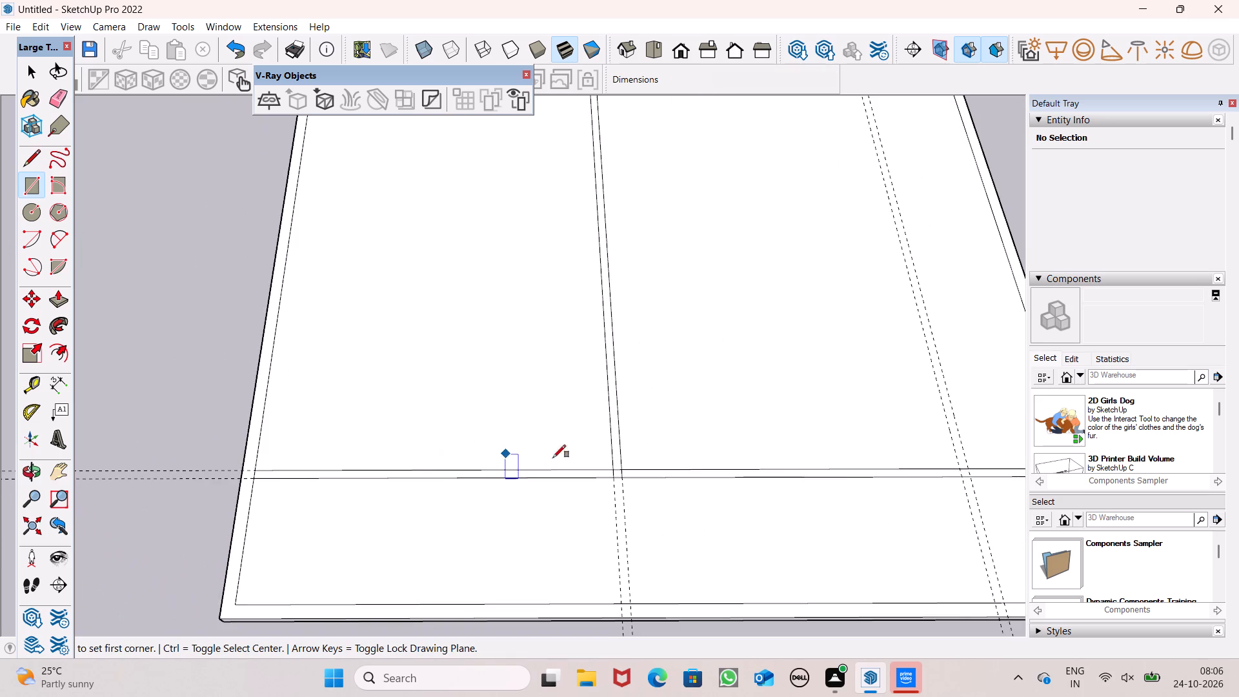
scroll(594, 478, down, 5)
scroll(829, 225, up, 4)
scroll(781, 130, up, 5)
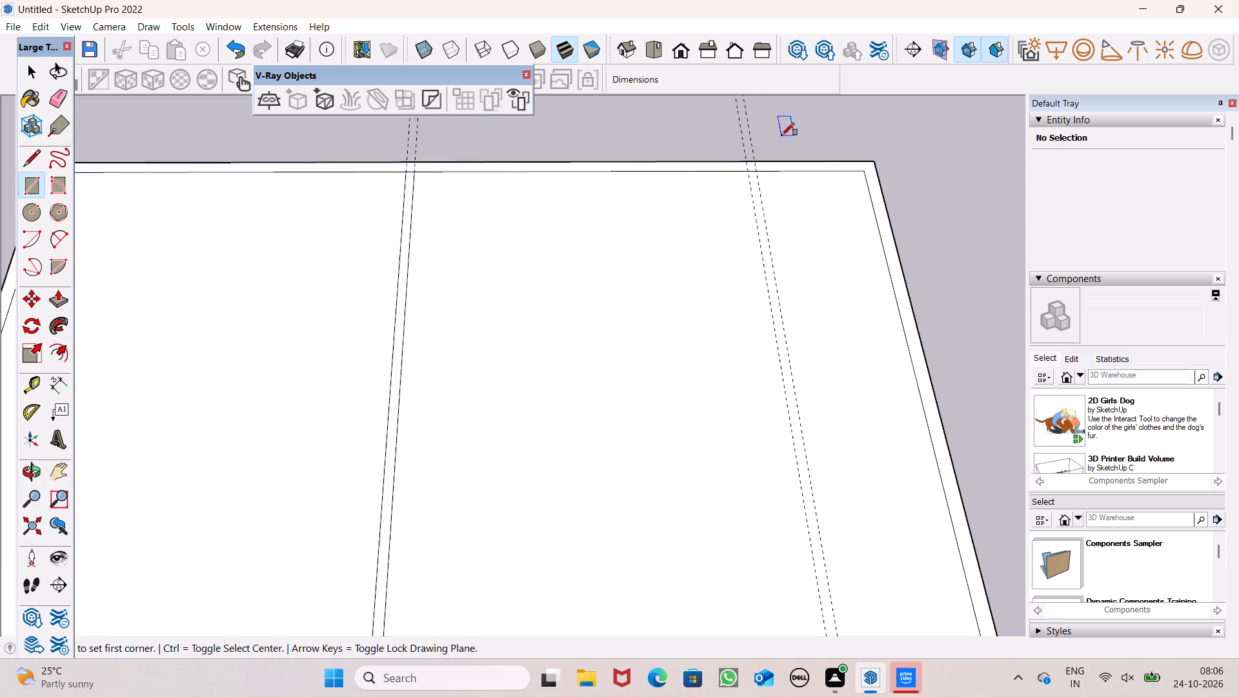
scroll(781, 136, up, 2)
click(741, 174)
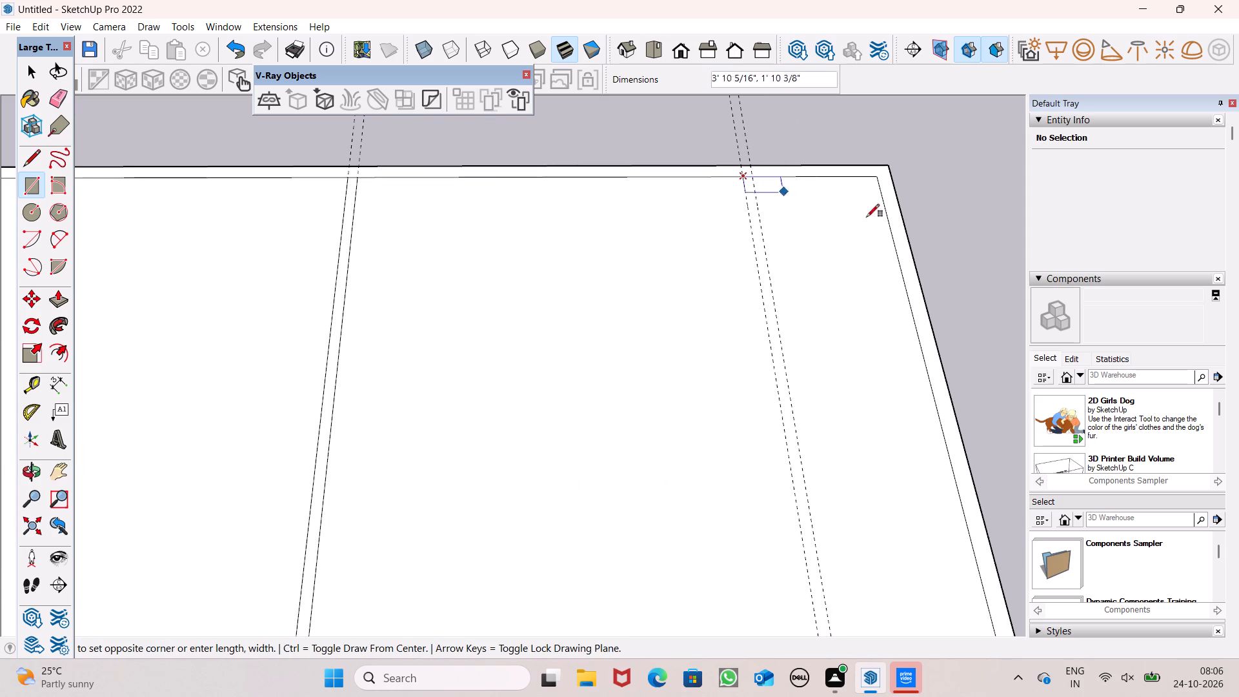
scroll(922, 236, down, 7)
scroll(864, 347, down, 13)
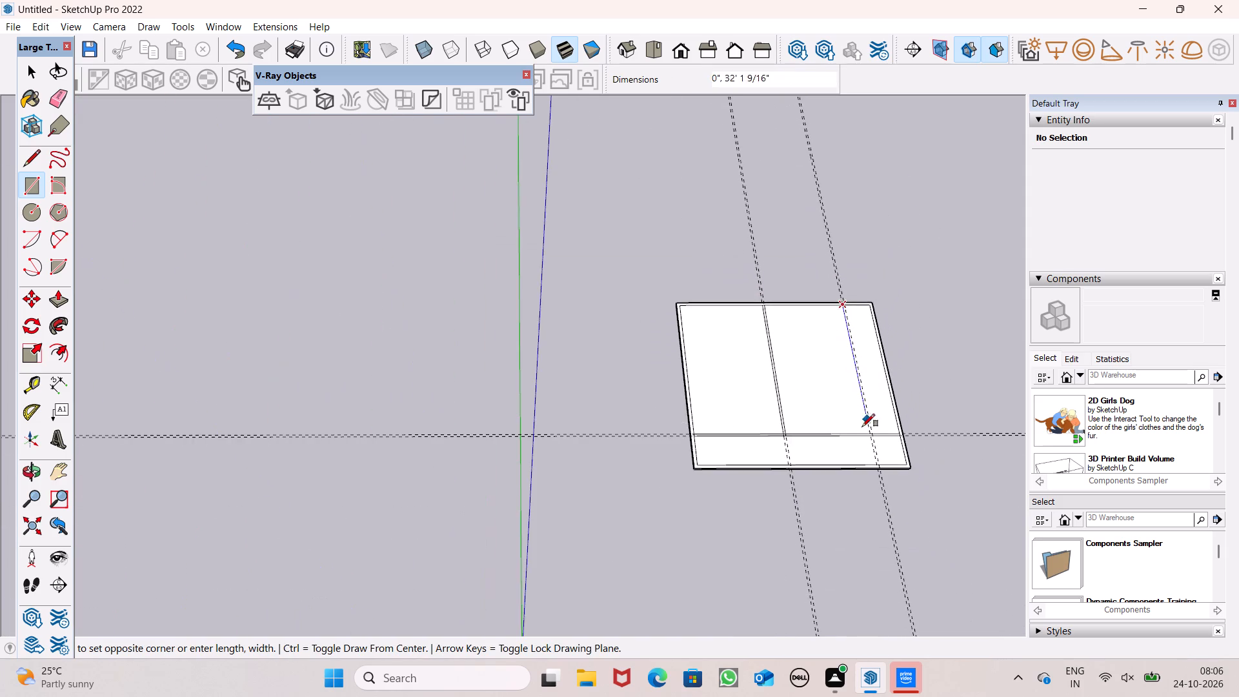
scroll(869, 449, up, 14)
scroll(870, 471, up, 7)
click(880, 470)
scroll(838, 247, down, 13)
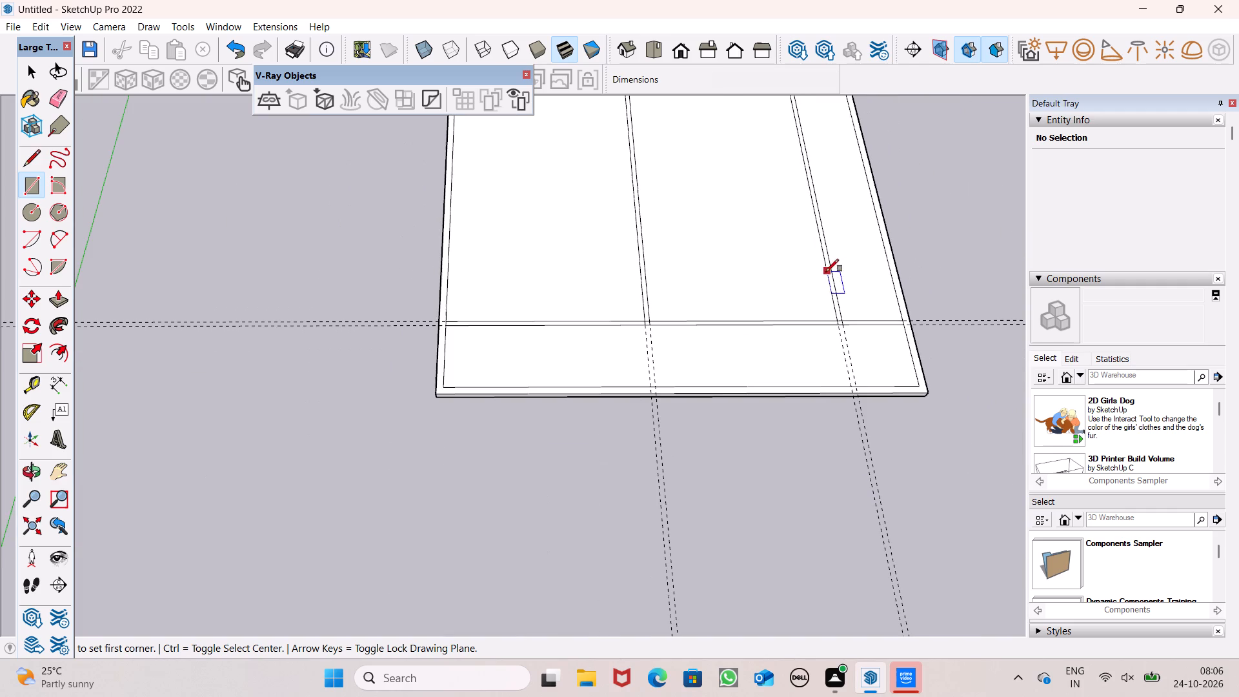
key(space)
Erase all the construction guides, both parallel to the red axis and parallel to the green axis.
click(59, 95)
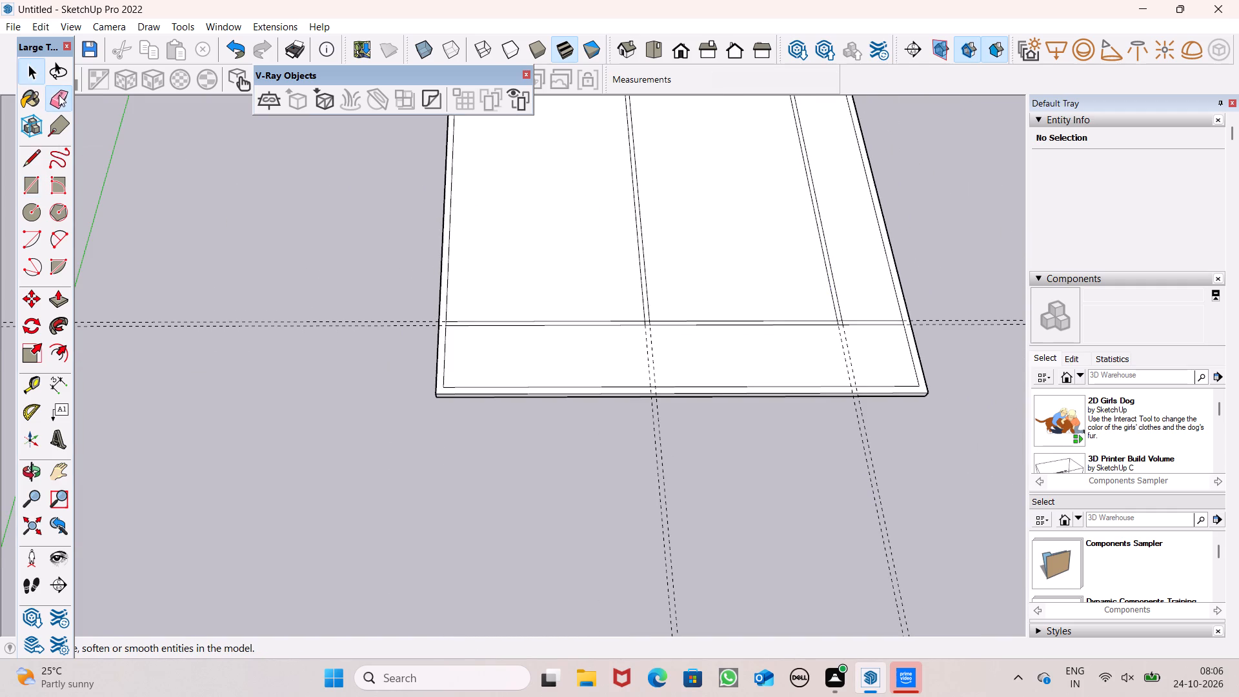
scroll(951, 405, down, 1)
drag(957, 324, 962, 338)
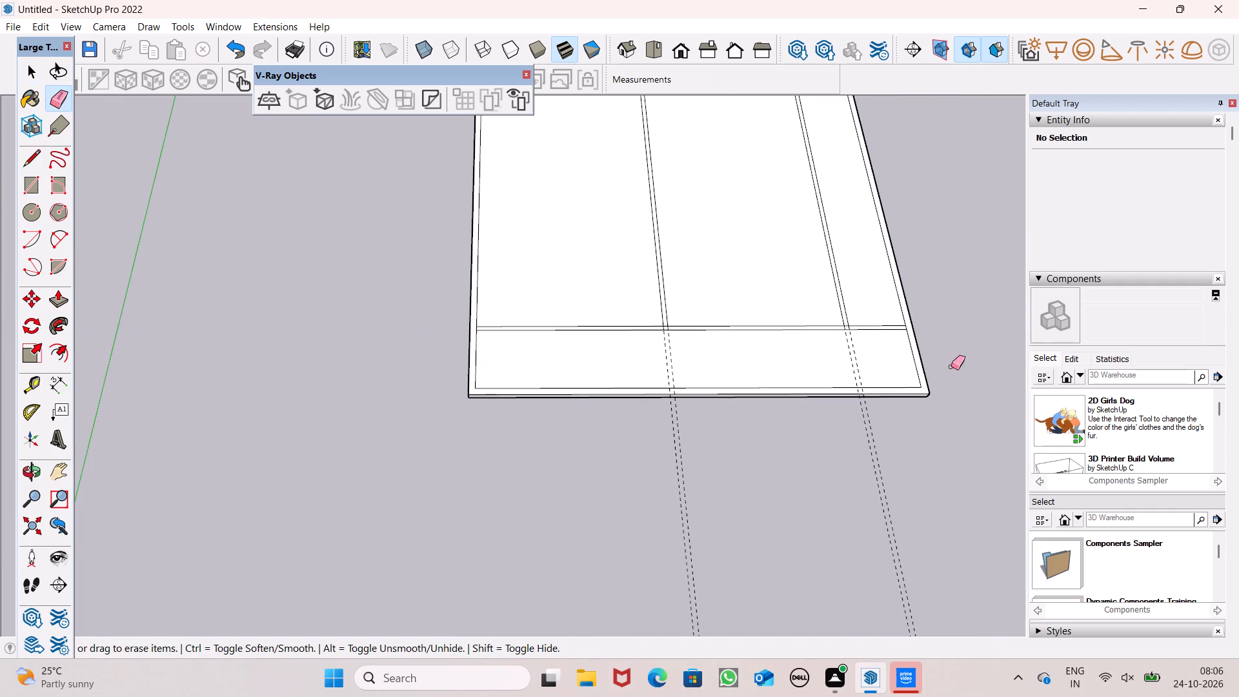
drag(871, 449, 820, 467)
drag(905, 465, 628, 486)
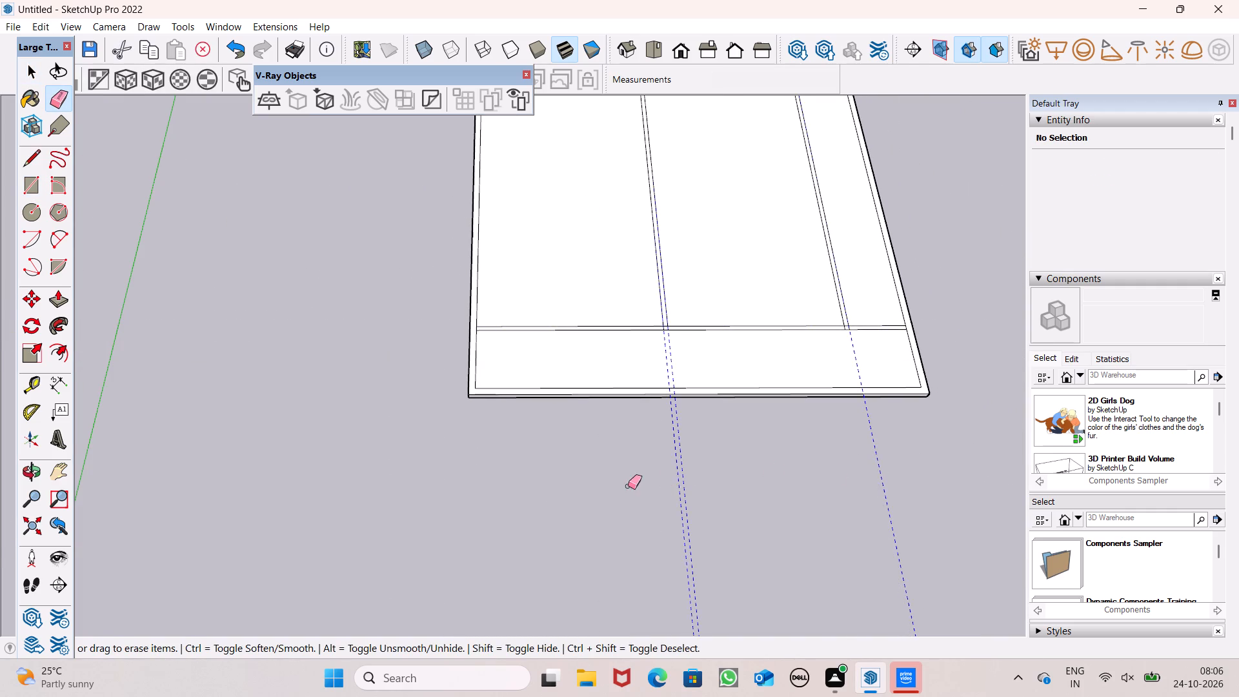
drag(628, 486, 637, 478)
Erase the overlapping edge segments where the strip nearer the green axis meets the long strip, keeping its side line nearest that axis.
scroll(807, 516, down, 7)
scroll(775, 354, up, 8)
scroll(650, 470, up, 8)
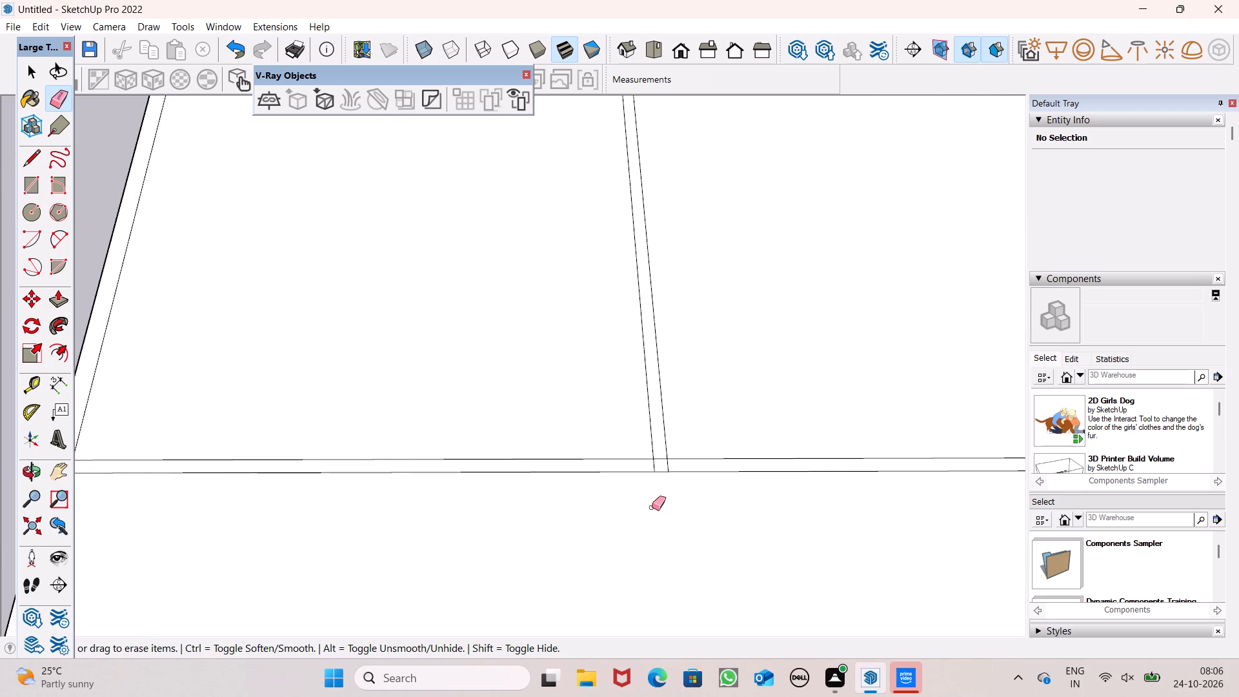
scroll(674, 458, up, 12)
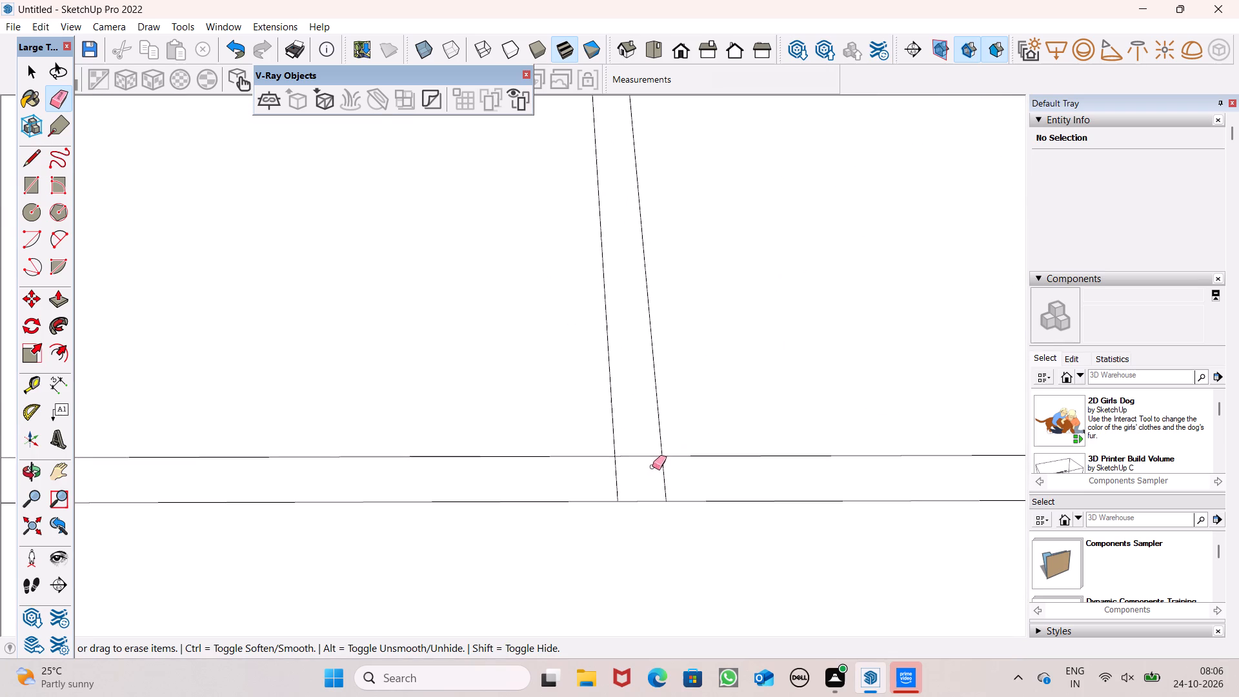
scroll(764, 430, down, 13)
scroll(760, 462, up, 5)
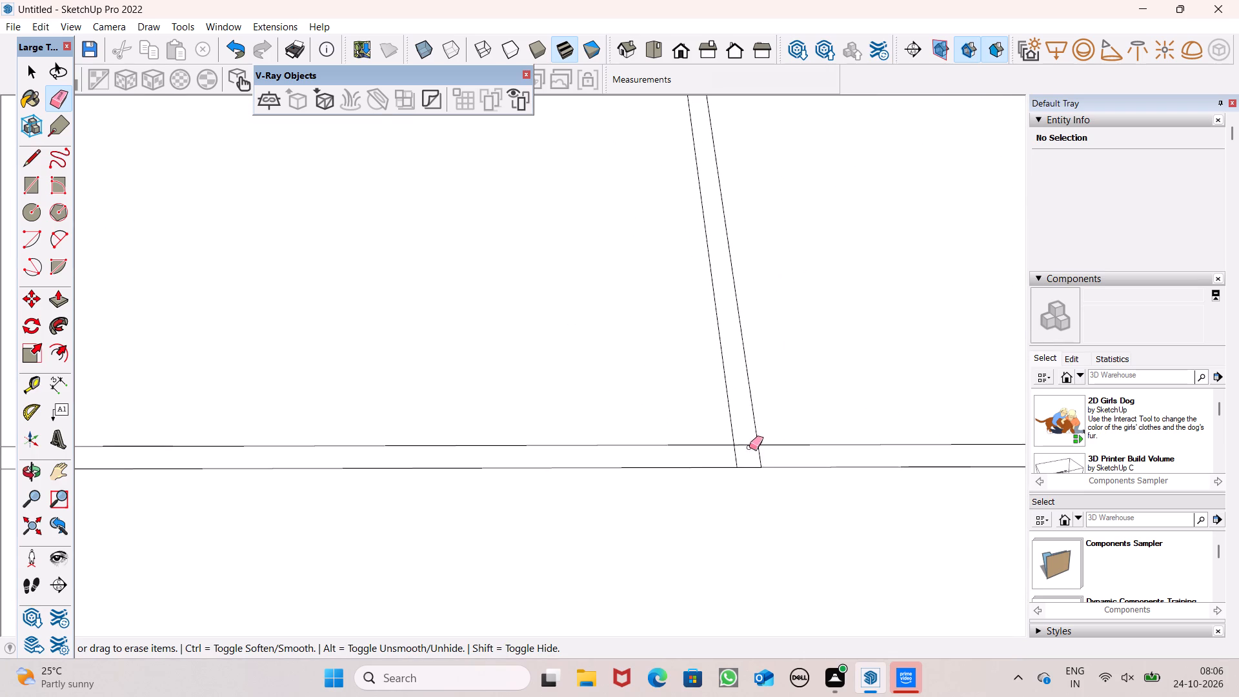
drag(748, 449, 761, 458)
drag(750, 449, 748, 436)
Erase the overlapping edge segments where the strip farther from the green axis meets the long strip, keeping its side line farthest from that axis.
scroll(627, 403, down, 7)
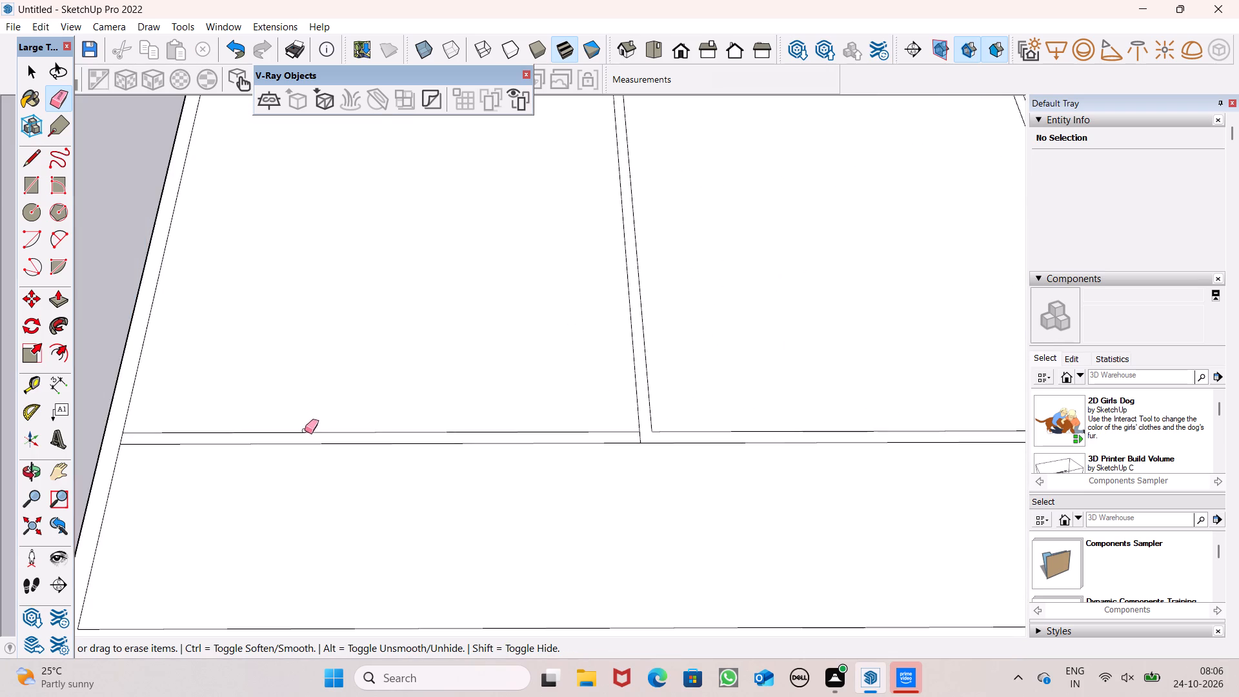
scroll(305, 416, down, 7)
scroll(912, 458, up, 6)
scroll(732, 416, up, 7)
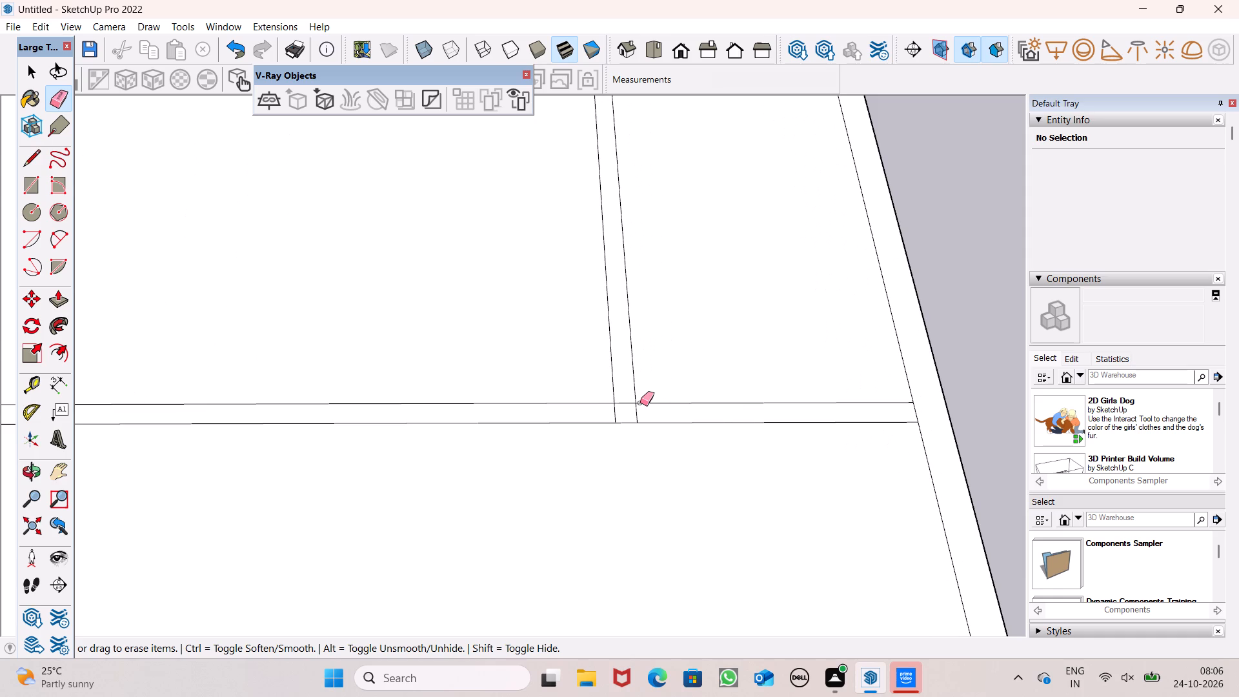
scroll(640, 403, up, 6)
scroll(580, 418, up, 6)
drag(585, 419, 610, 421)
click(610, 421)
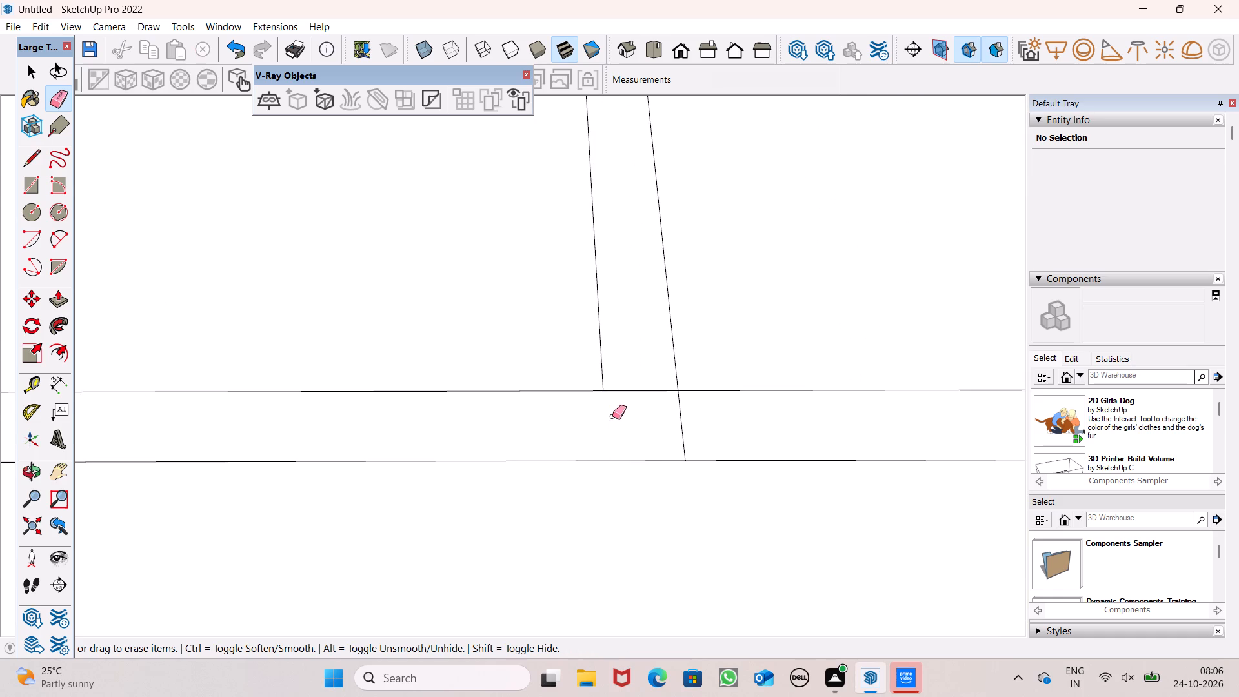
drag(638, 389, 641, 395)
scroll(946, 338, down, 6)
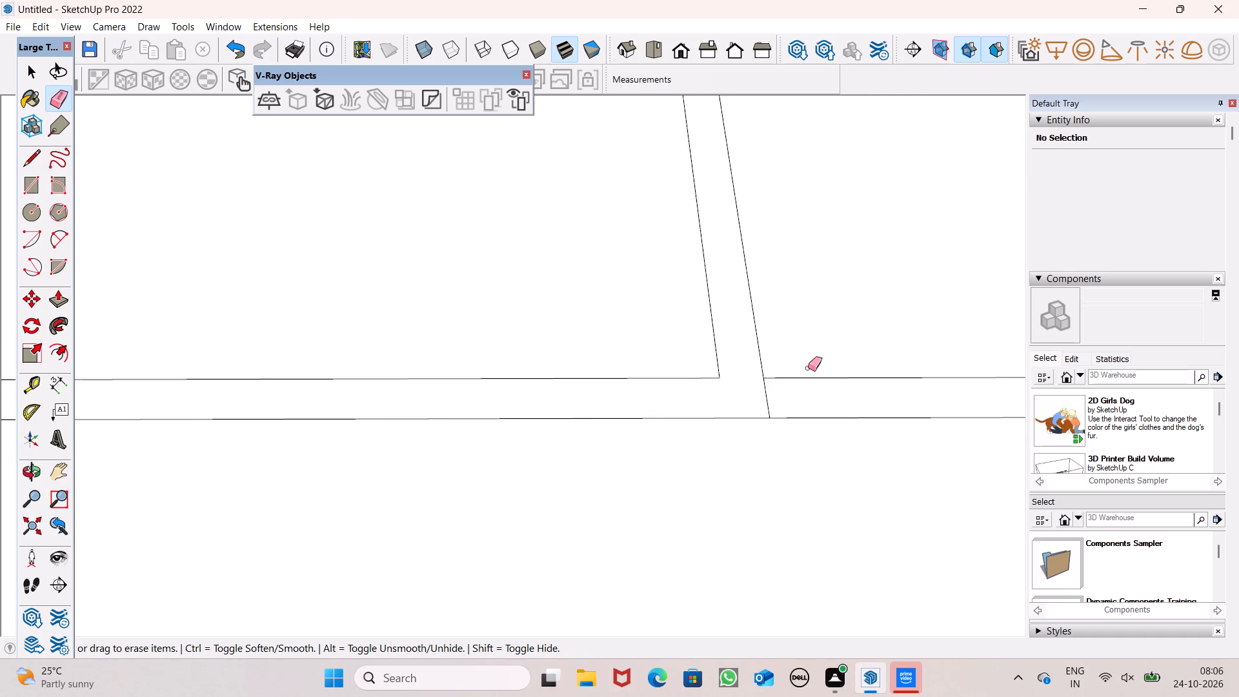
scroll(808, 340, down, 14)
scroll(776, 458, down, 12)
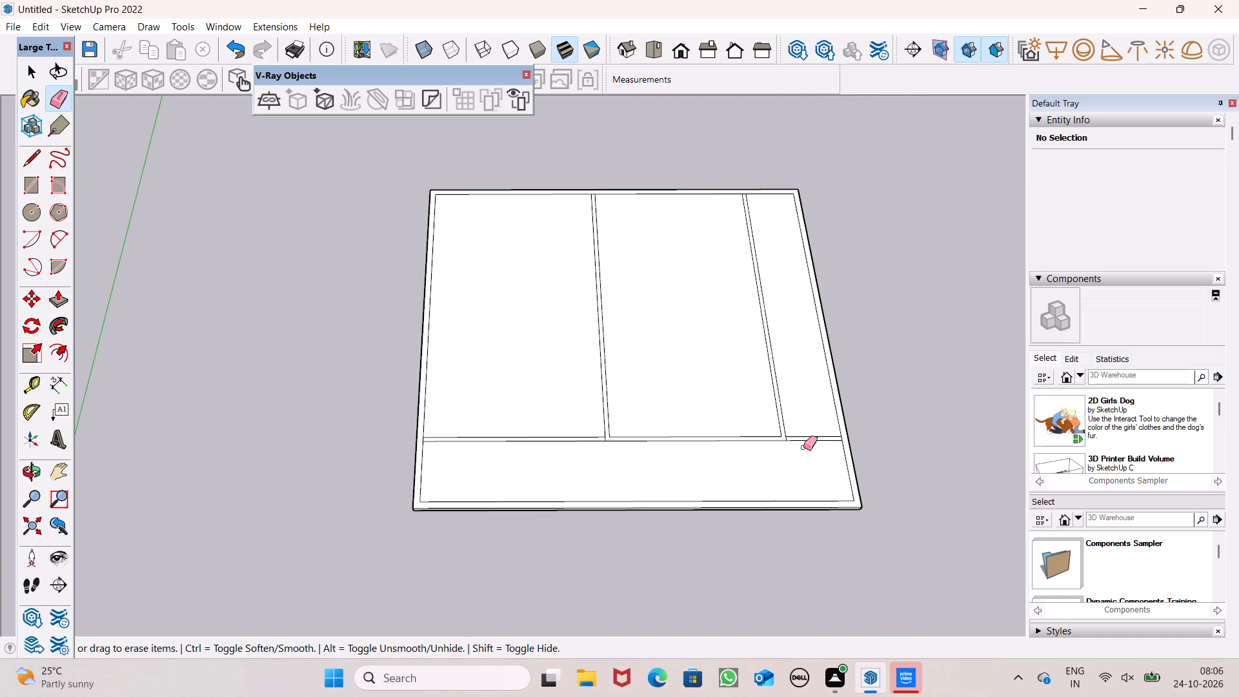
Place two guides parallel to the long strip on the larger rooms' side, one about 9' 5" from its edge and another 6" beyond.
scroll(820, 435, down, 3)
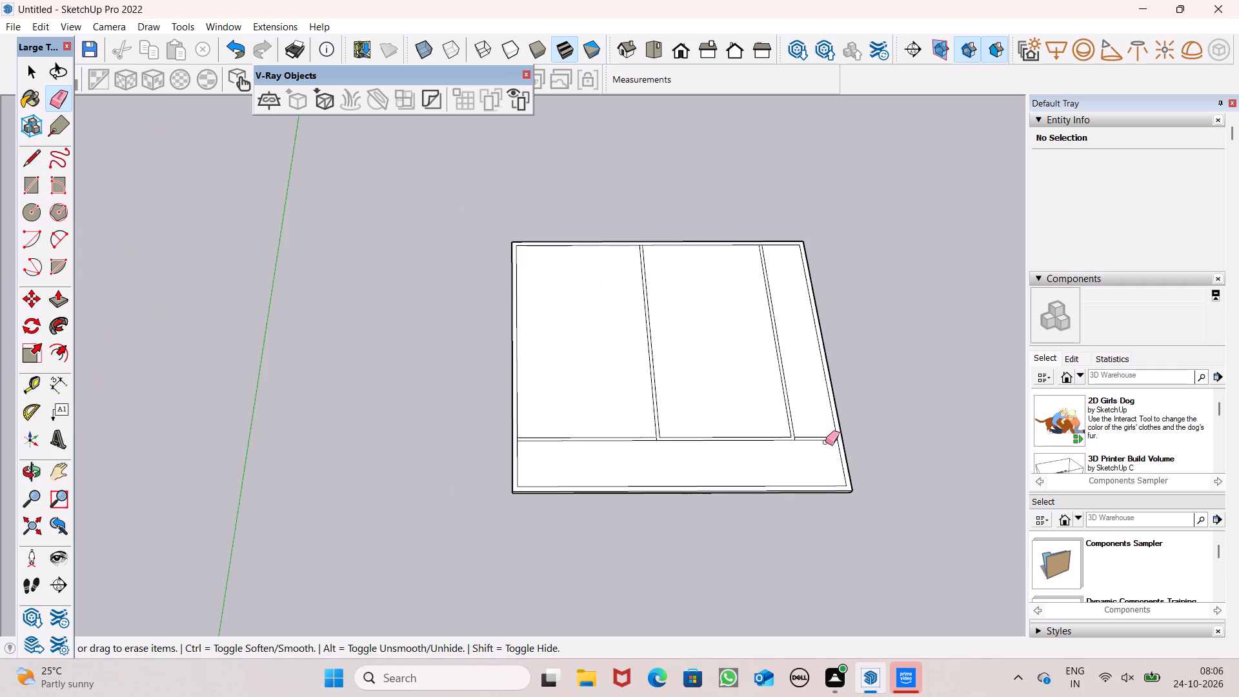
scroll(616, 383, up, 3)
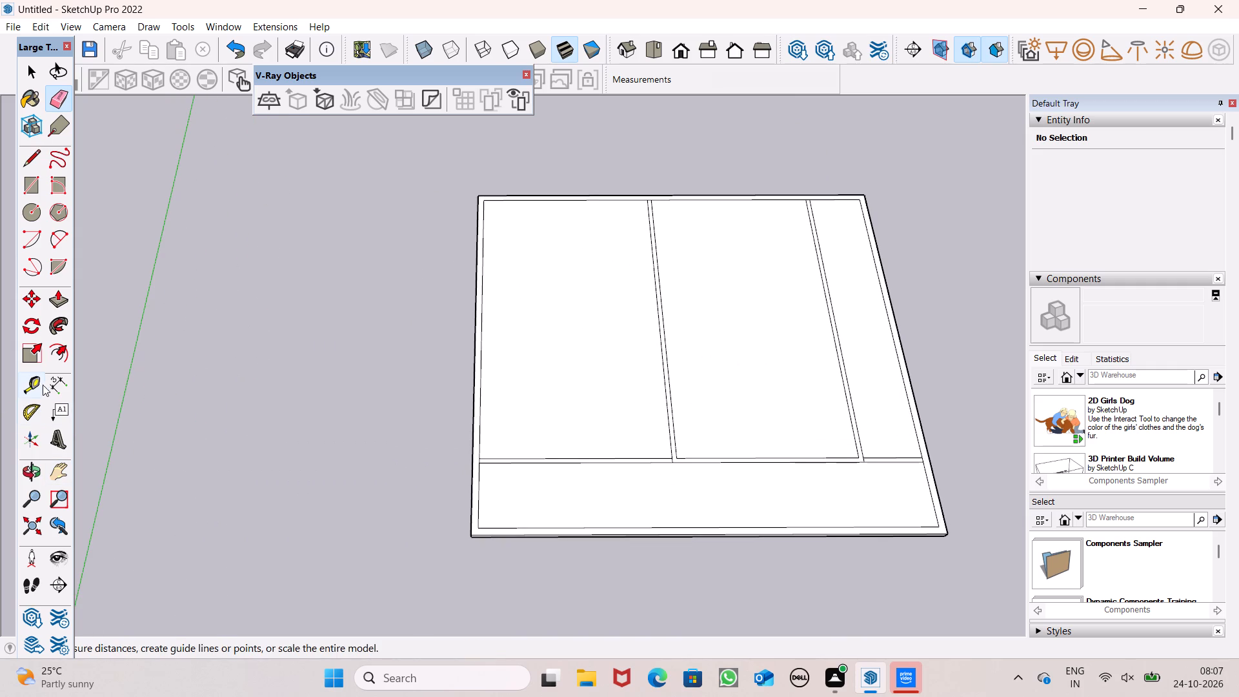
click(25, 385)
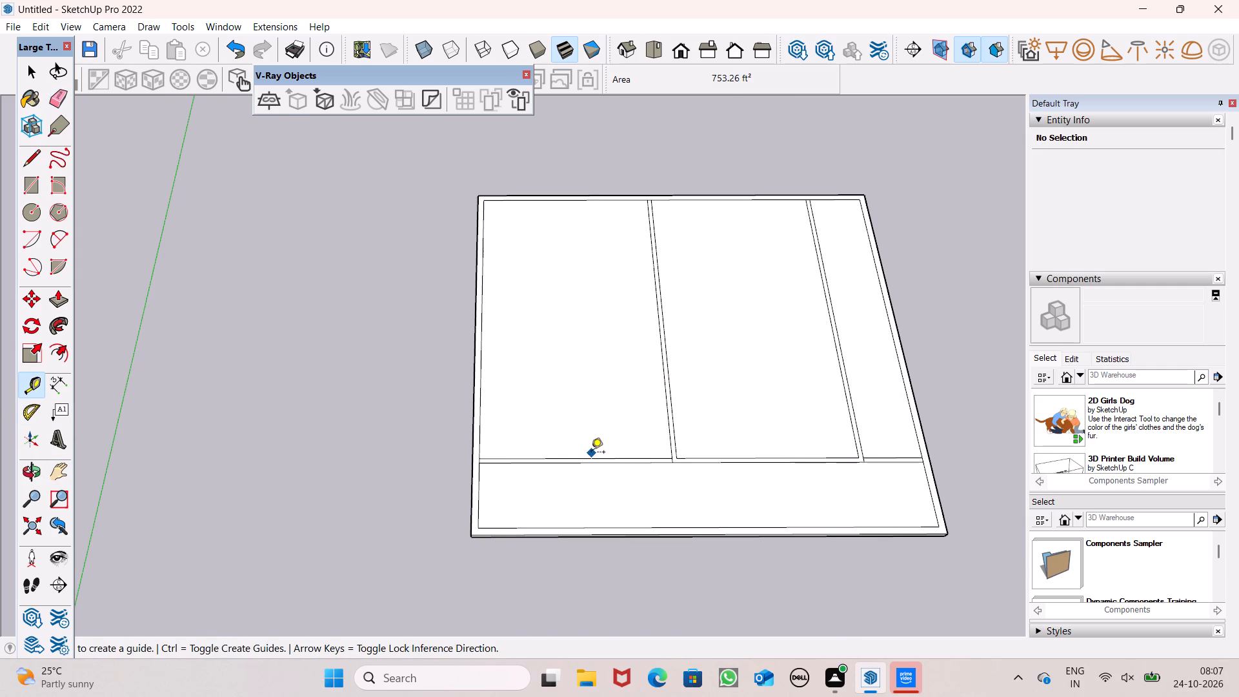
click(588, 455)
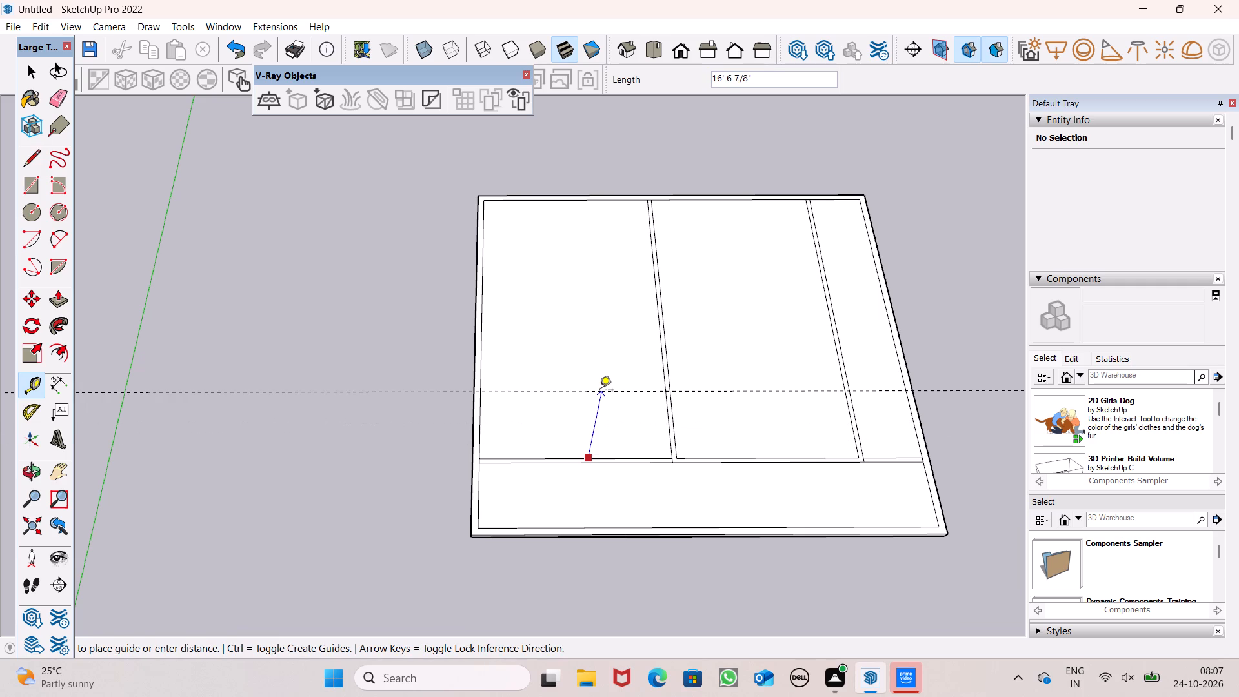
scroll(598, 391, up, 3)
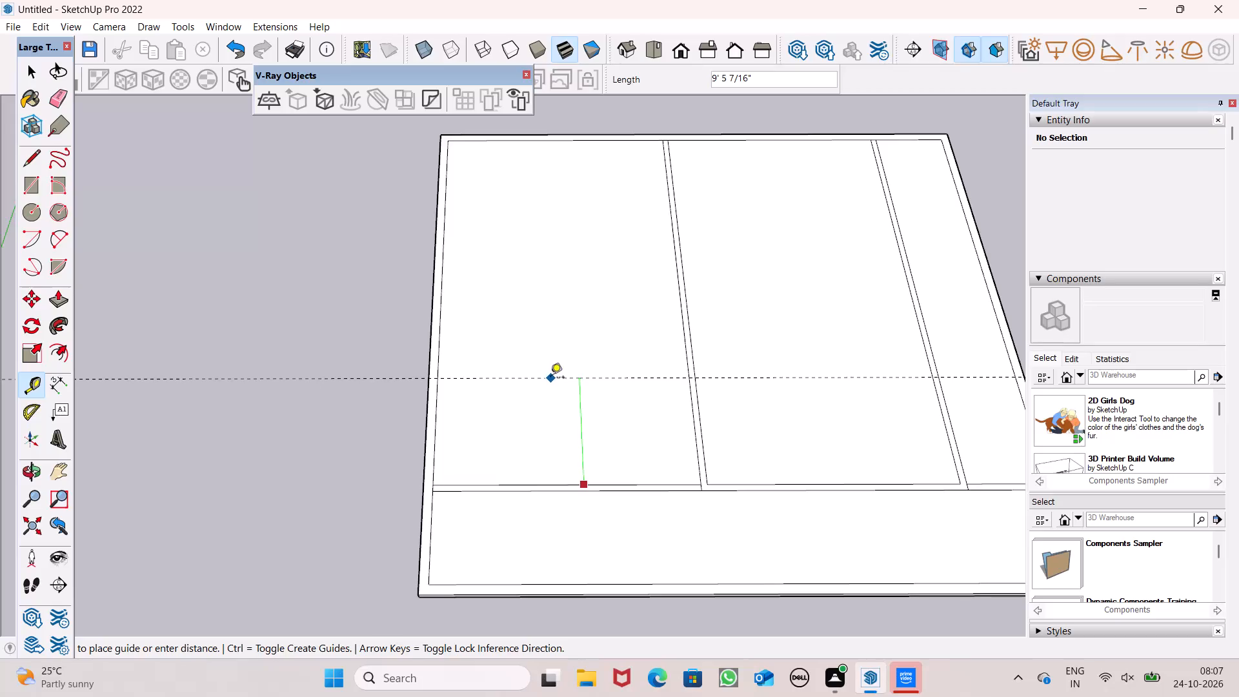
click(550, 378)
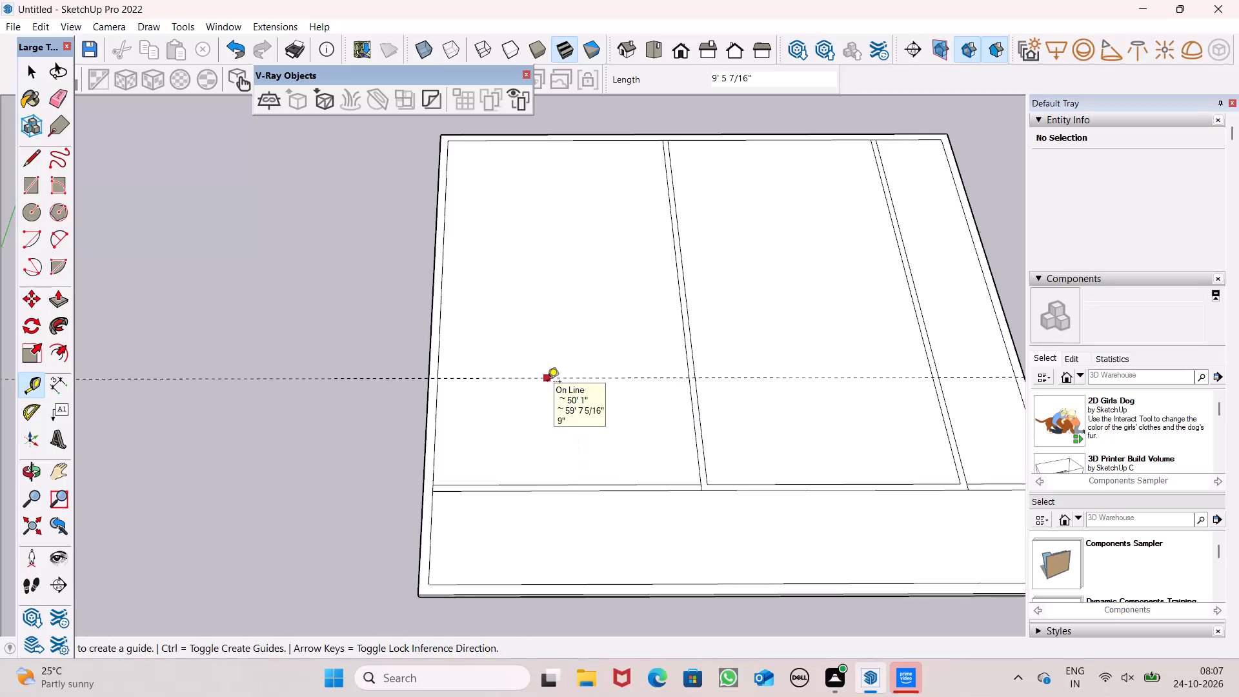
click(547, 383)
text(6")
key(Return)
key(space)
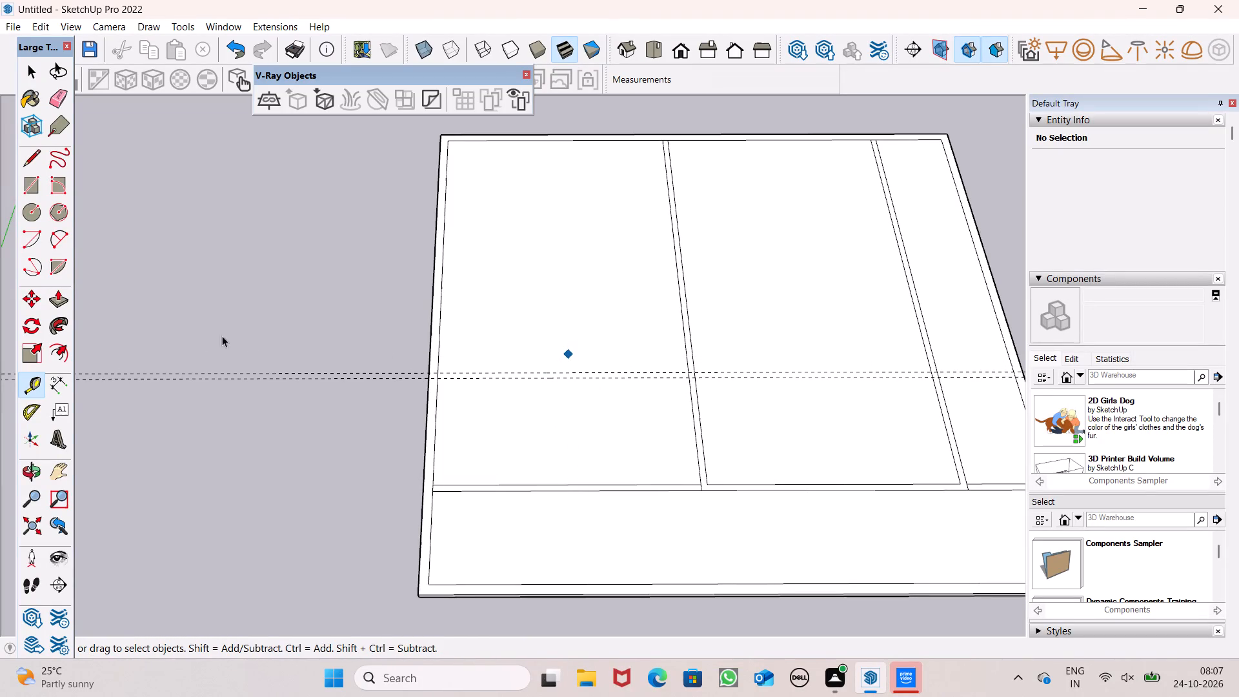
Draw a 6" by about 21' 1" rectangle between the guides, from the inner border edge nearest the green axis to the nearer strip.
click(25, 179)
scroll(507, 288, down, 4)
scroll(459, 350, up, 6)
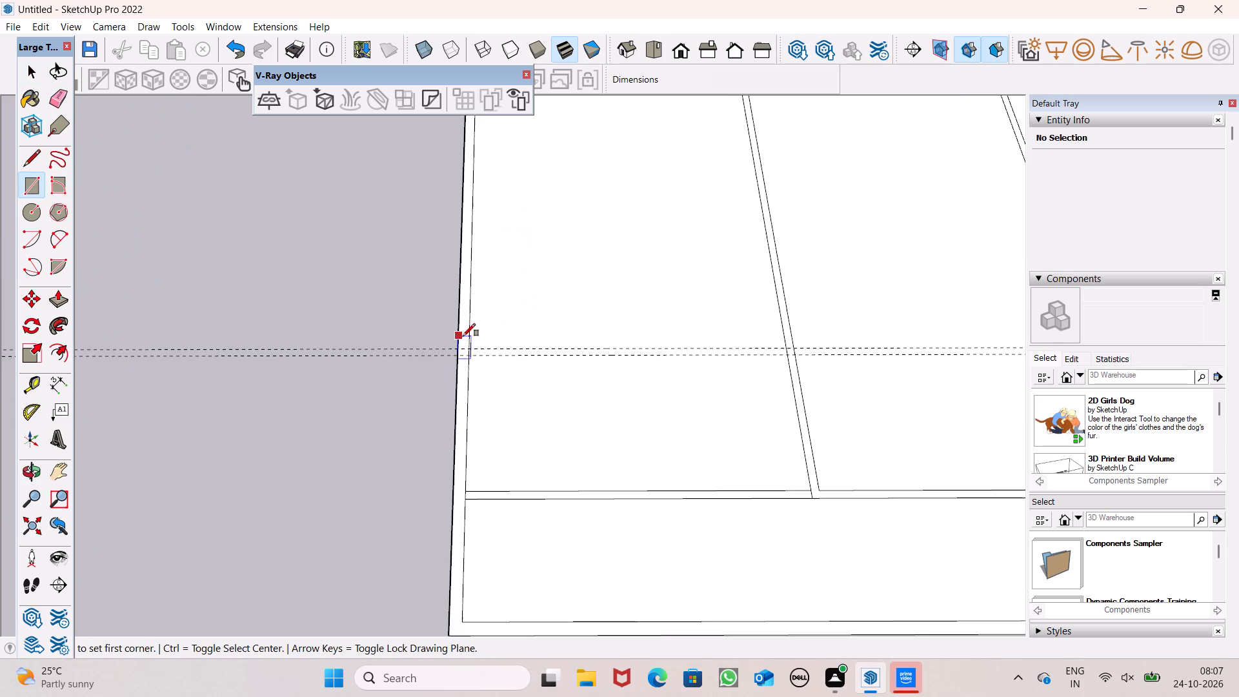
scroll(465, 350, up, 12)
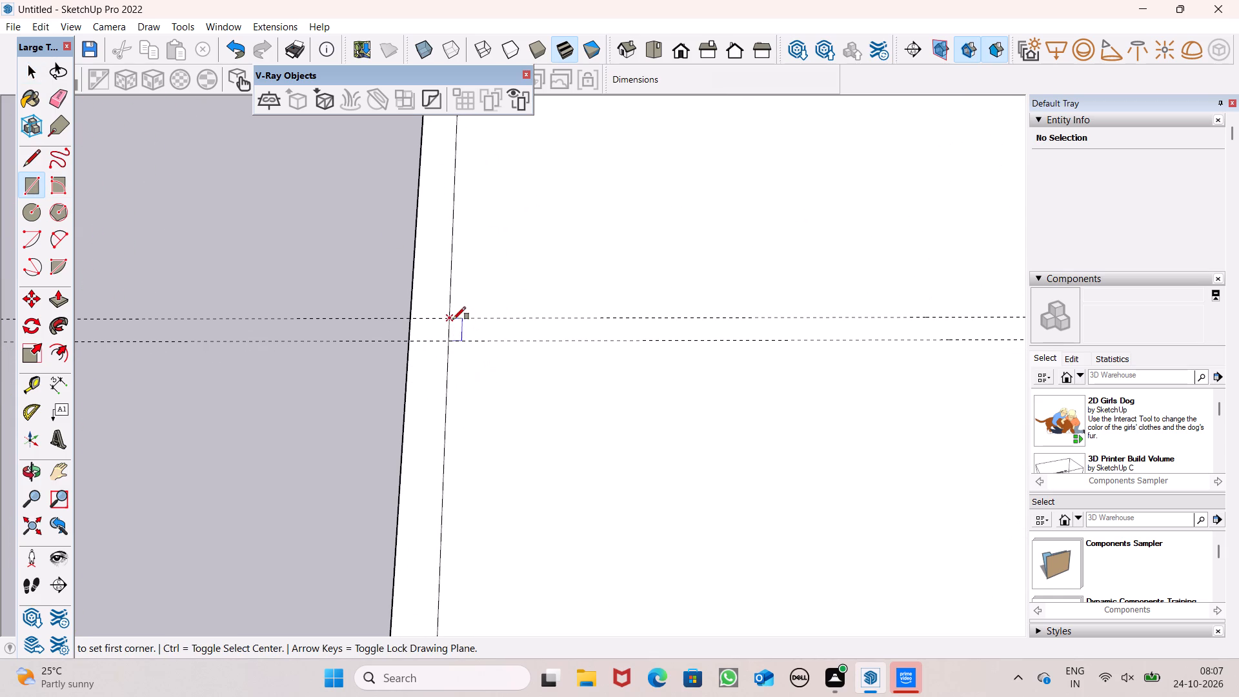
click(452, 319)
scroll(547, 425, down, 11)
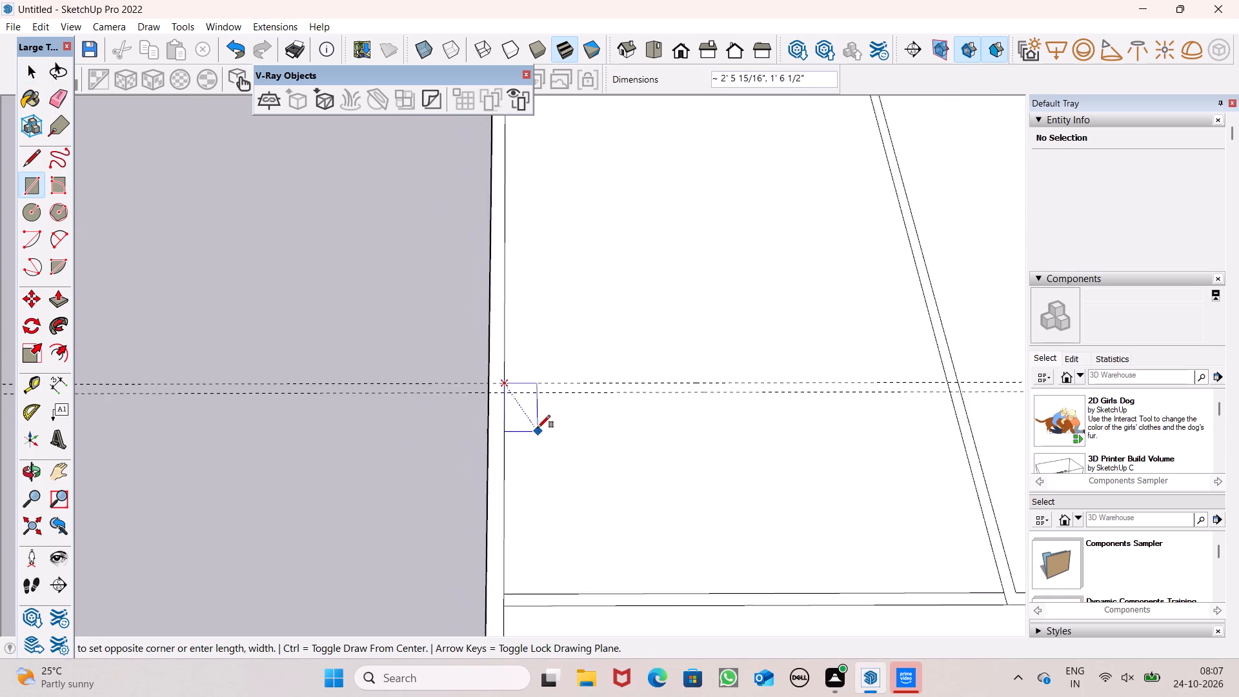
scroll(538, 428, down, 3)
scroll(778, 410, up, 6)
scroll(832, 399, up, 8)
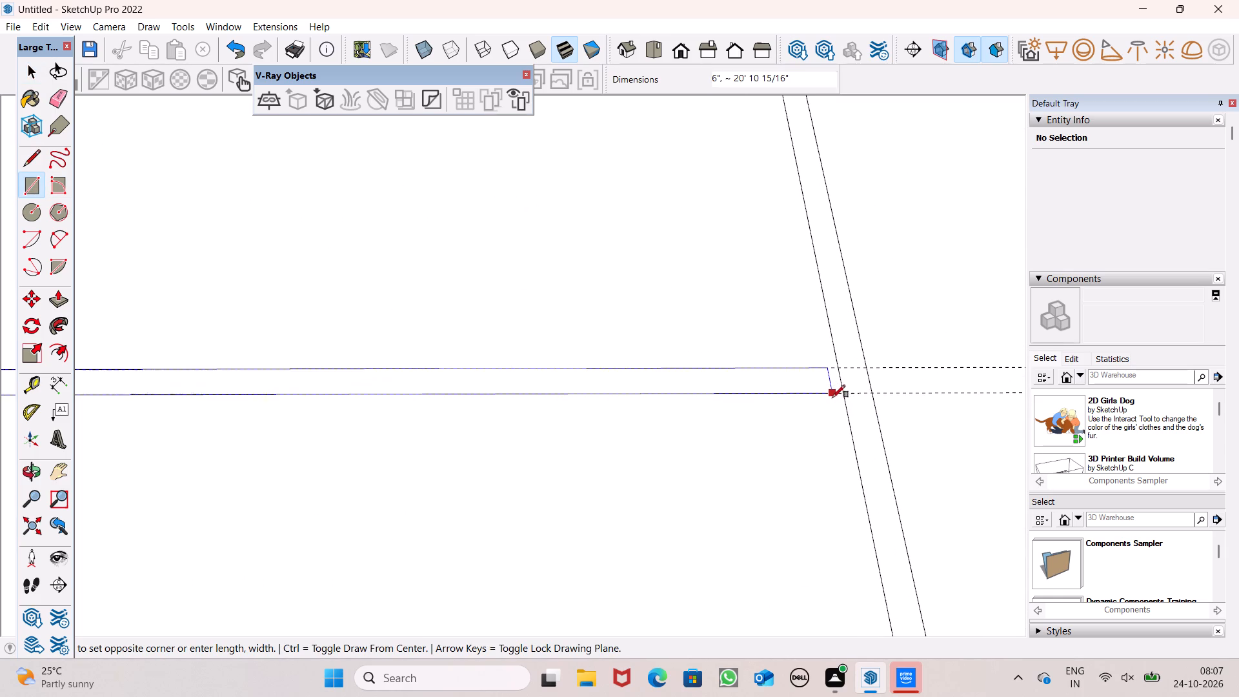
click(843, 393)
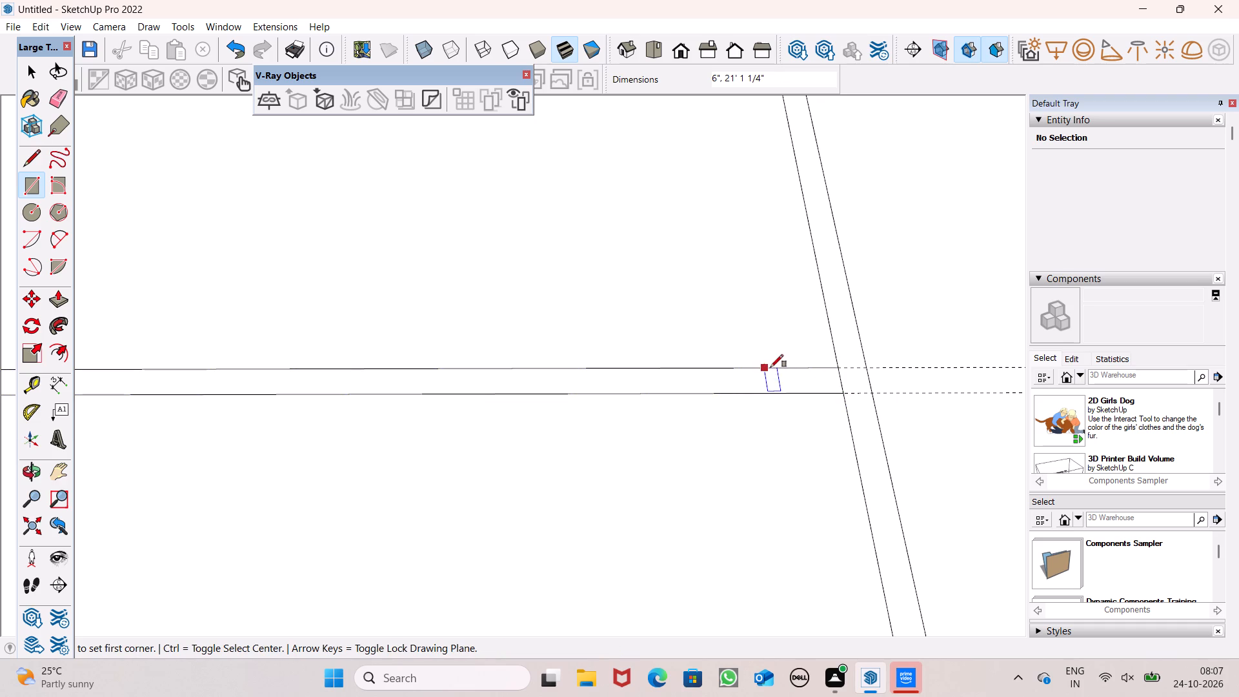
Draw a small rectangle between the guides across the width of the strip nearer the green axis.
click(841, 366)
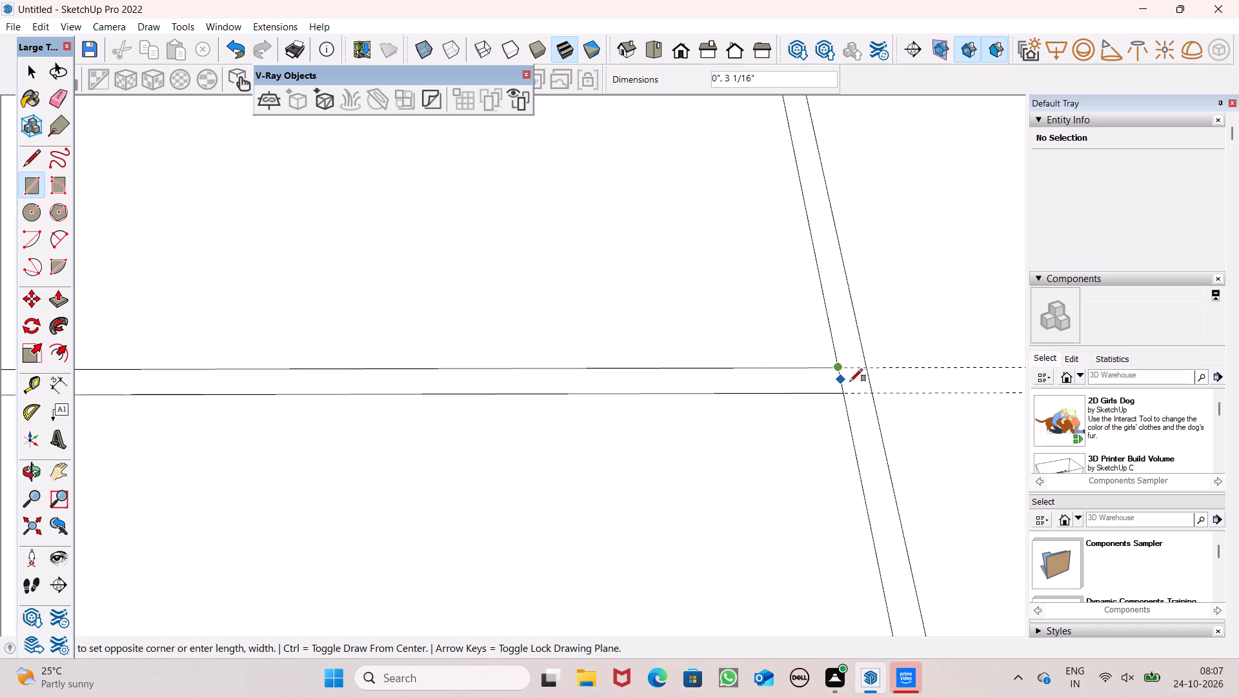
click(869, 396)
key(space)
Erase both guides and the overlapping edge segments where the new cross strip meets the strip nearer the green axis, keeping its far side line.
scroll(789, 315, down, 3)
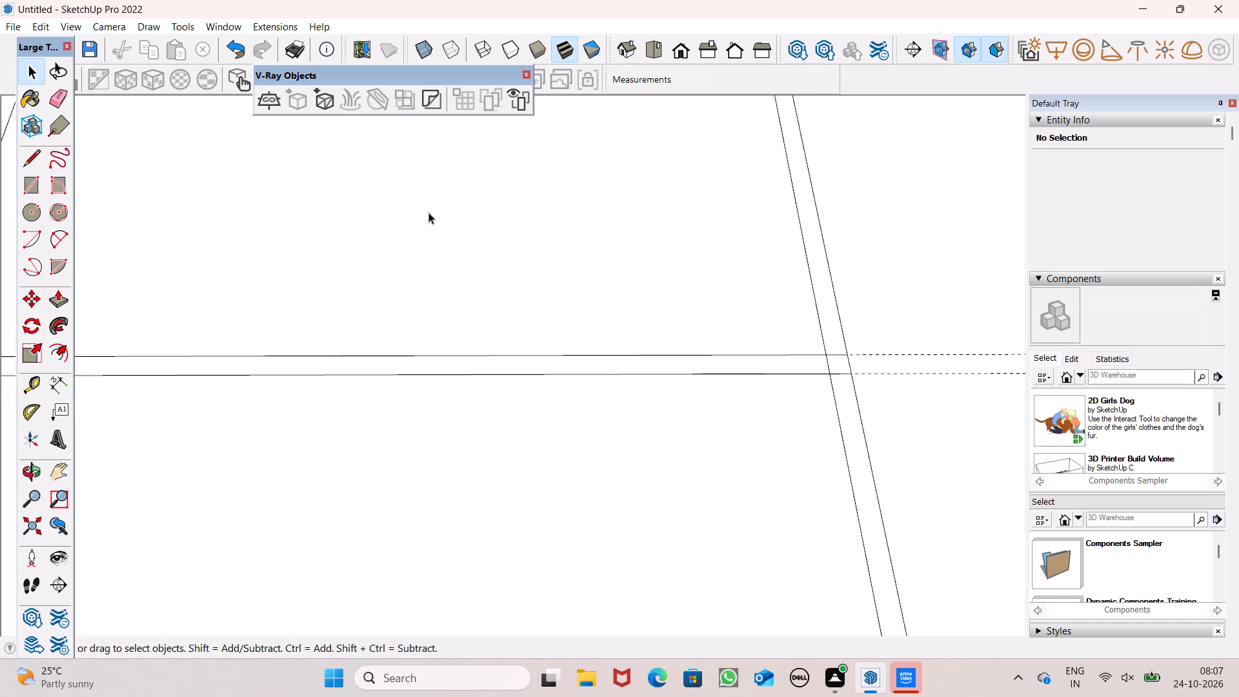
click(52, 91)
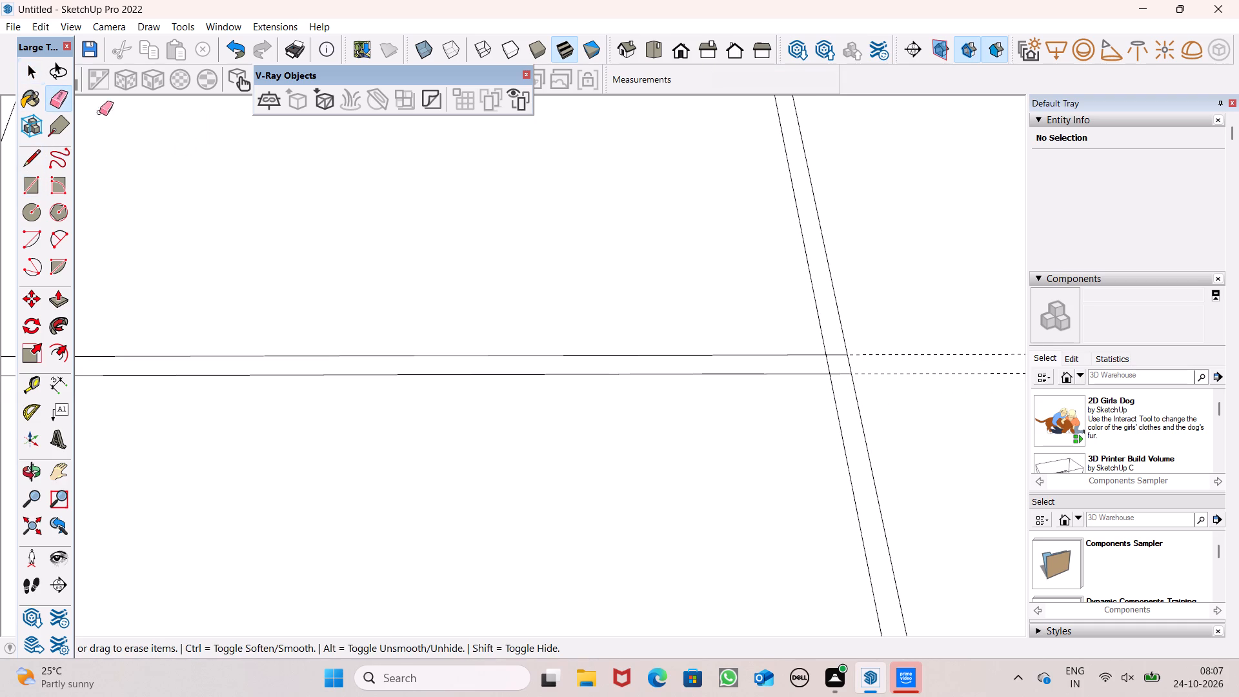
drag(836, 354, 825, 369)
drag(834, 369, 840, 378)
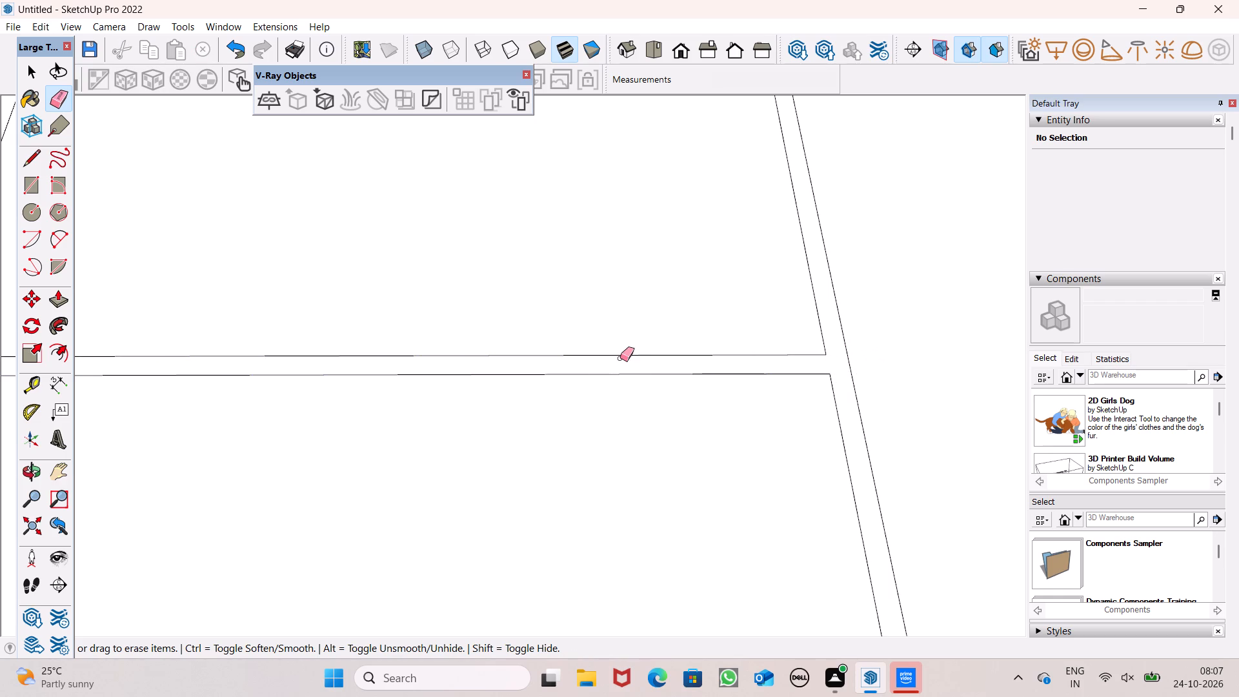
Erase the inner border edge segment closing the new cross strip's end nearest the green axis.
scroll(505, 354, down, 6)
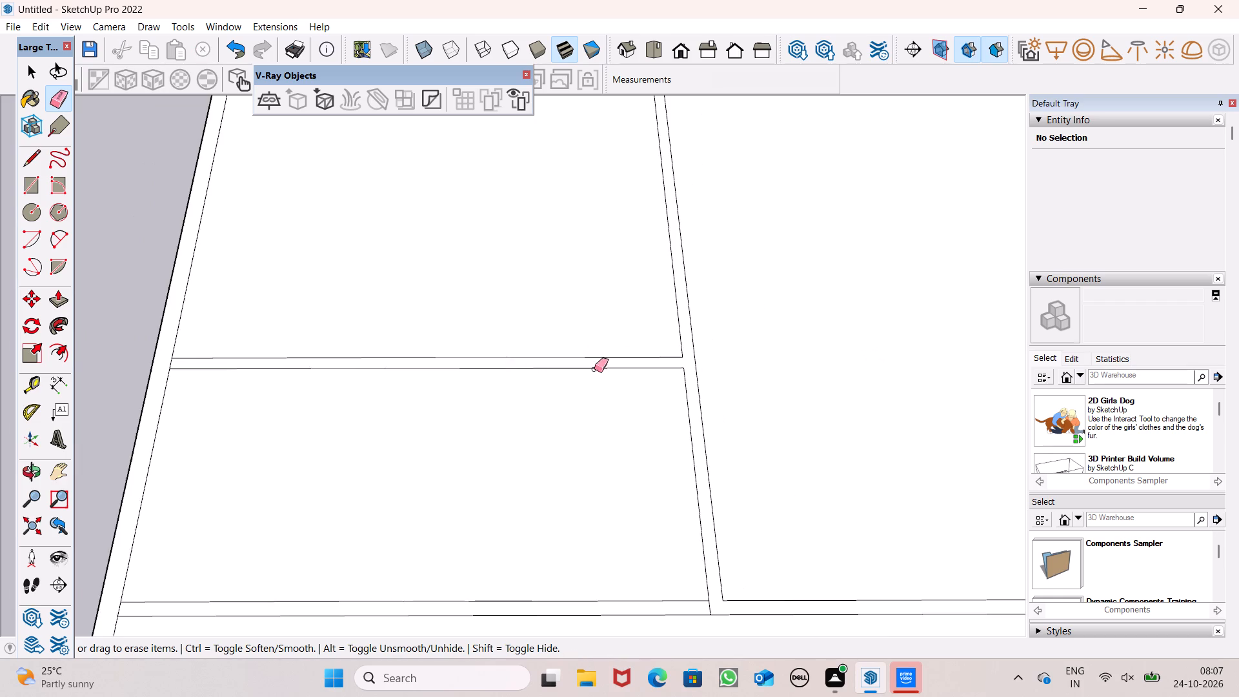
scroll(763, 394, down, 5)
scroll(532, 426, down, 5)
scroll(664, 474, down, 5)
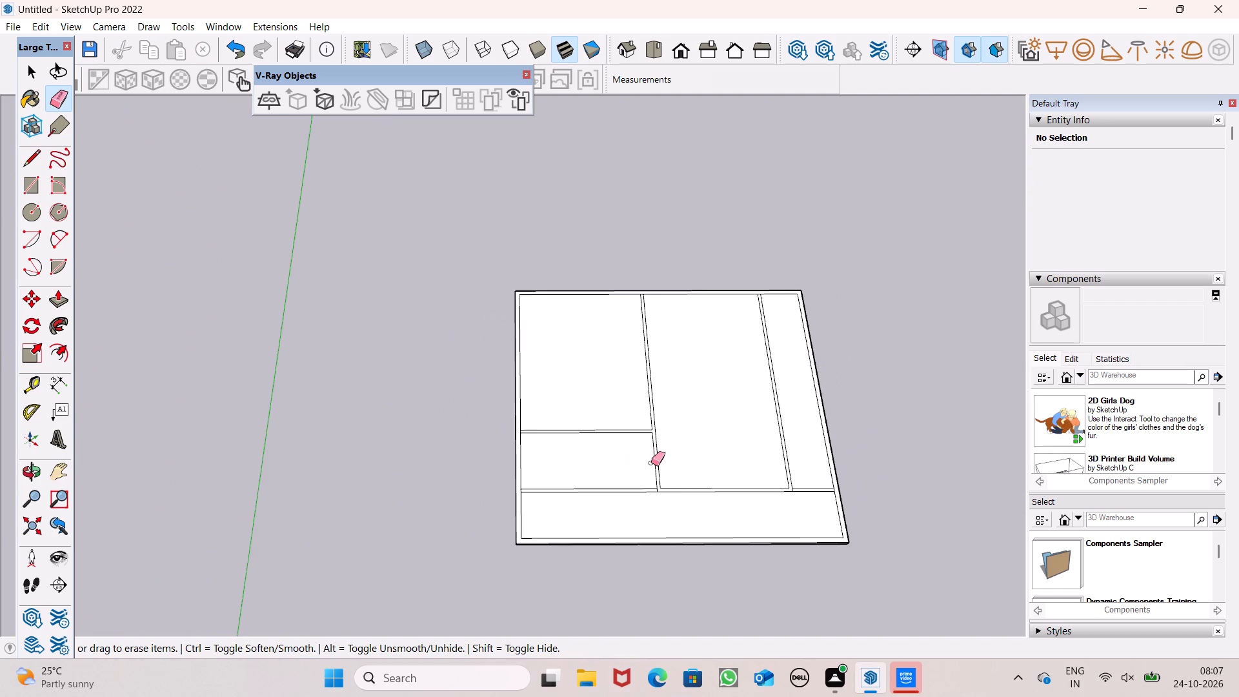
scroll(650, 469, up, 4)
scroll(456, 396, up, 12)
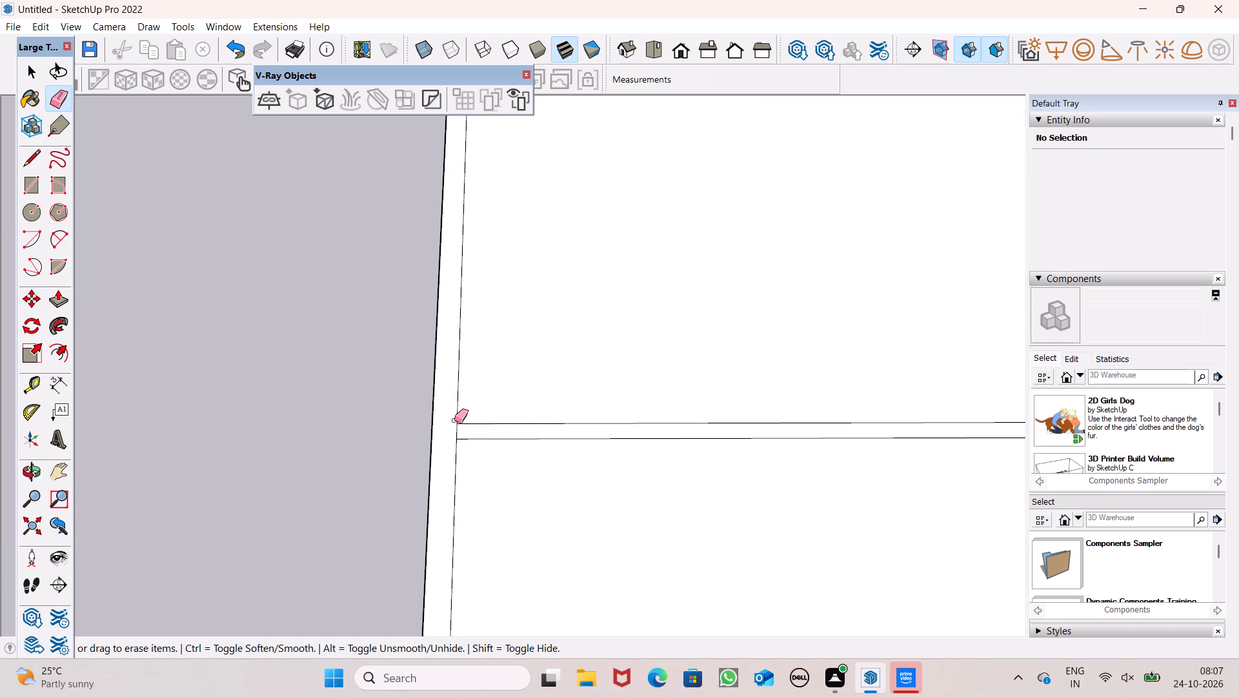
drag(454, 430, 465, 432)
Erase the leftover side segment where the strip farther from the green axis crosses the long strip.
scroll(647, 348, down, 7)
scroll(648, 295, down, 5)
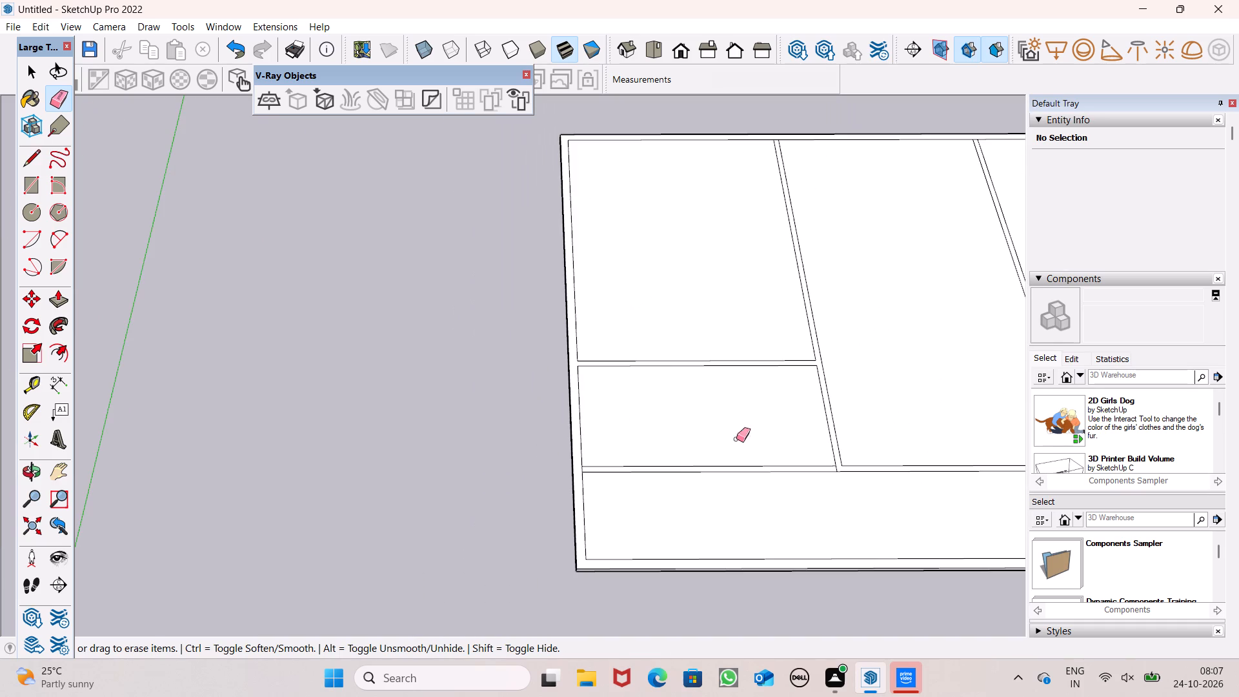
scroll(621, 429, down, 5)
scroll(906, 445, up, 2)
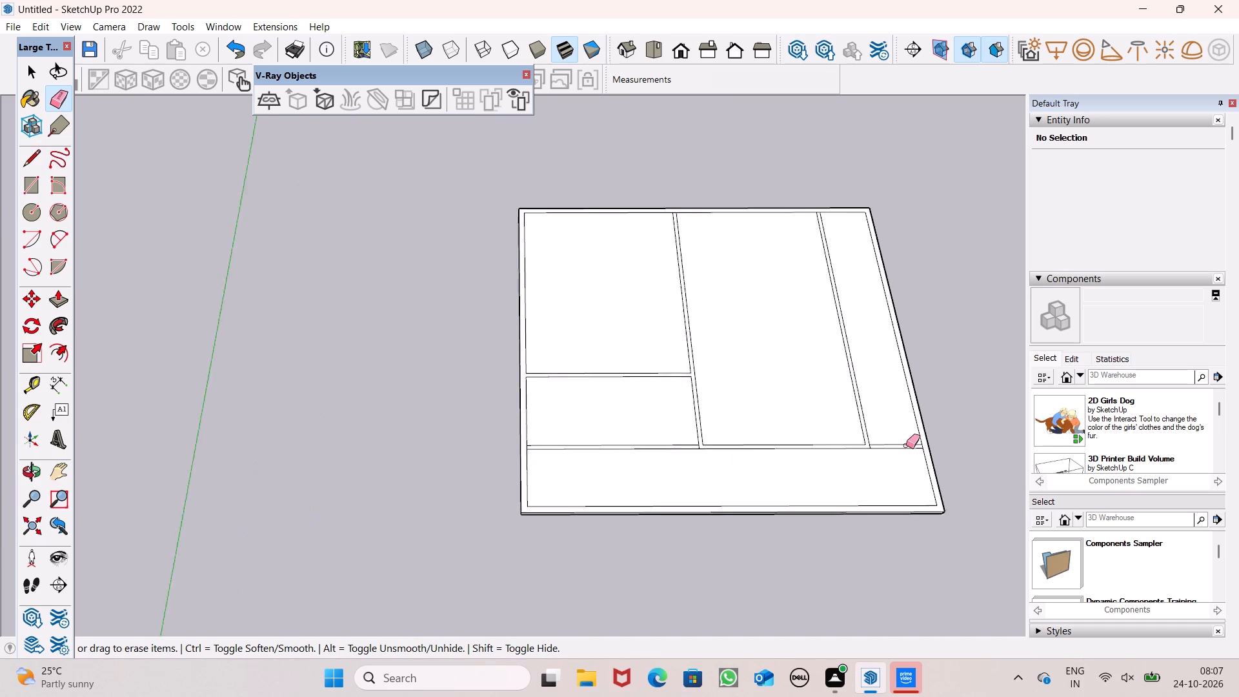
scroll(906, 445, up, 3)
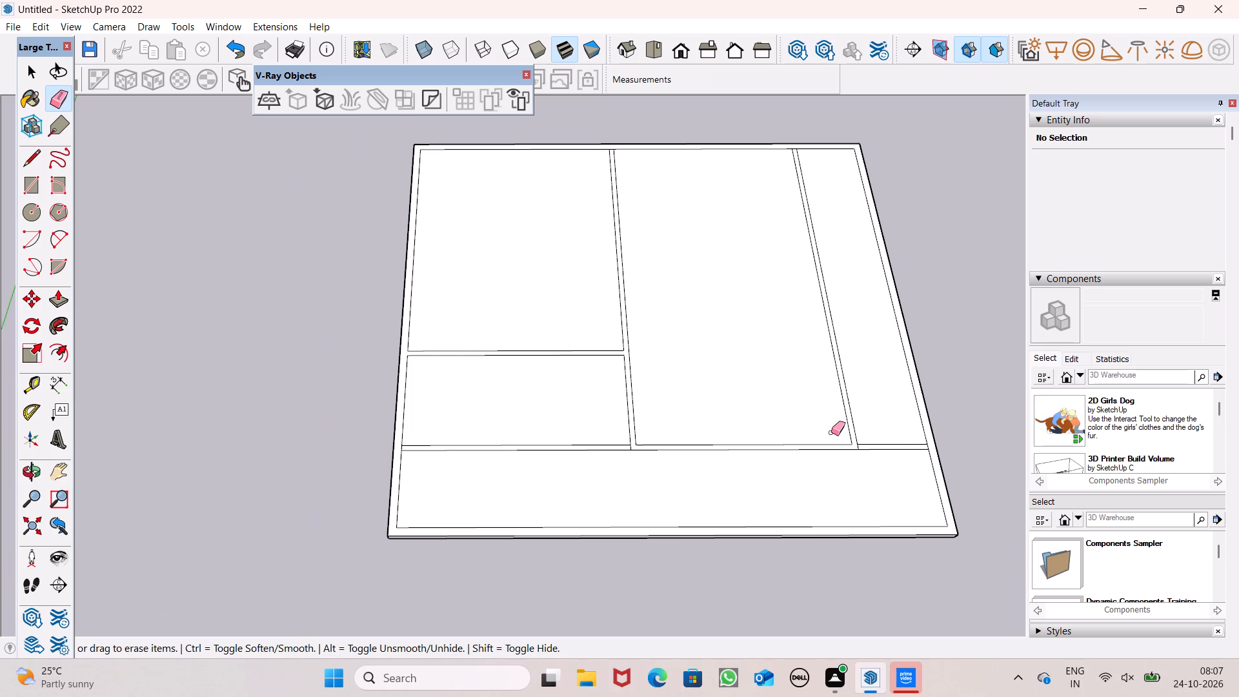
scroll(863, 463, up, 6)
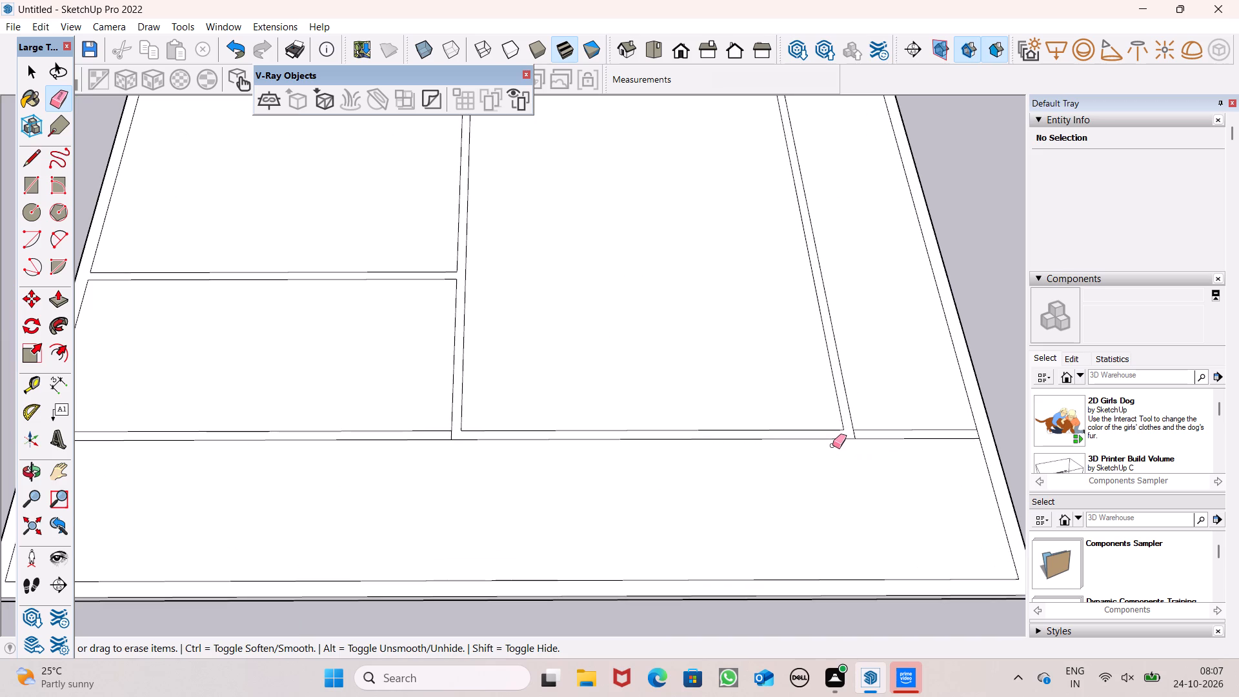
scroll(832, 445, up, 10)
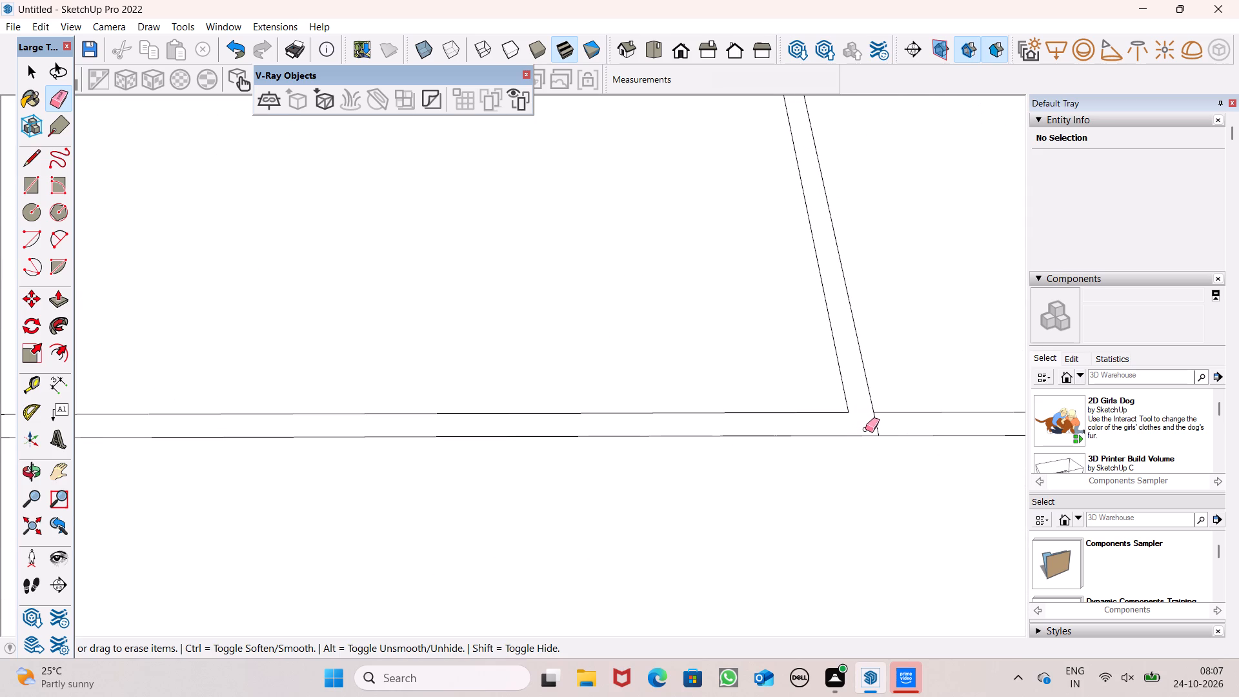
drag(871, 428, 881, 426)
Erase the inner border edge segment closing the long strip's end farthest from the green axis.
scroll(764, 643, down, 12)
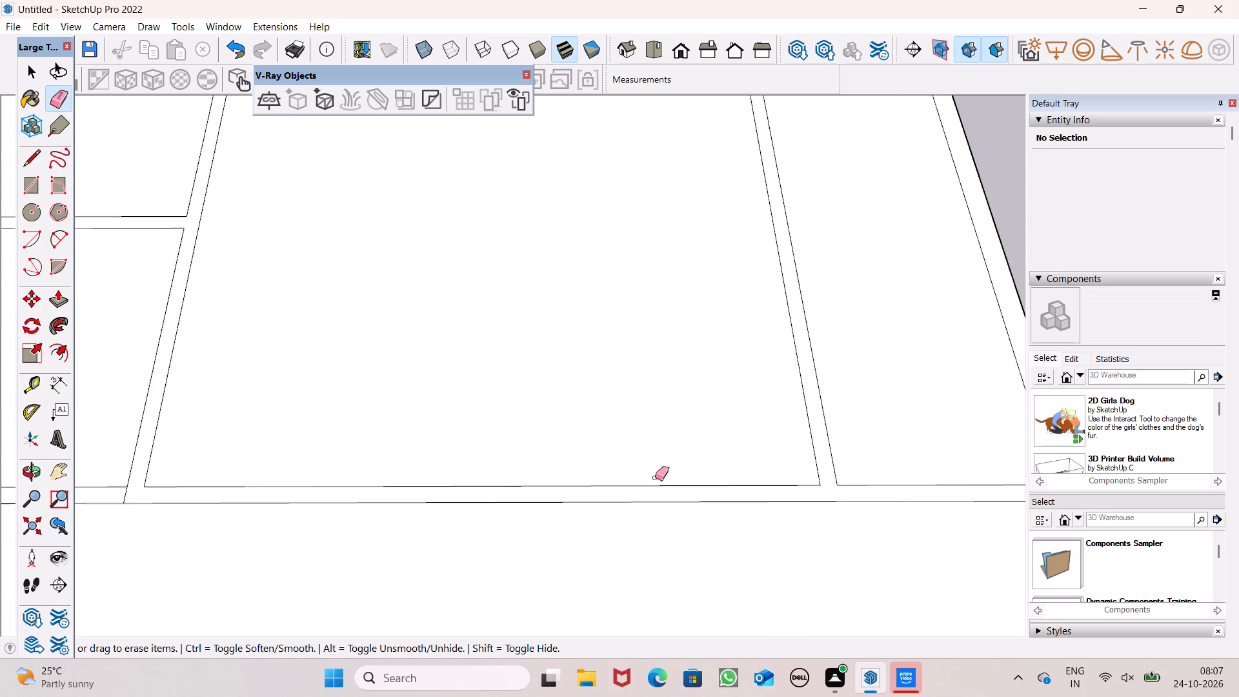
scroll(740, 450, down, 13)
scroll(808, 485, down, 1)
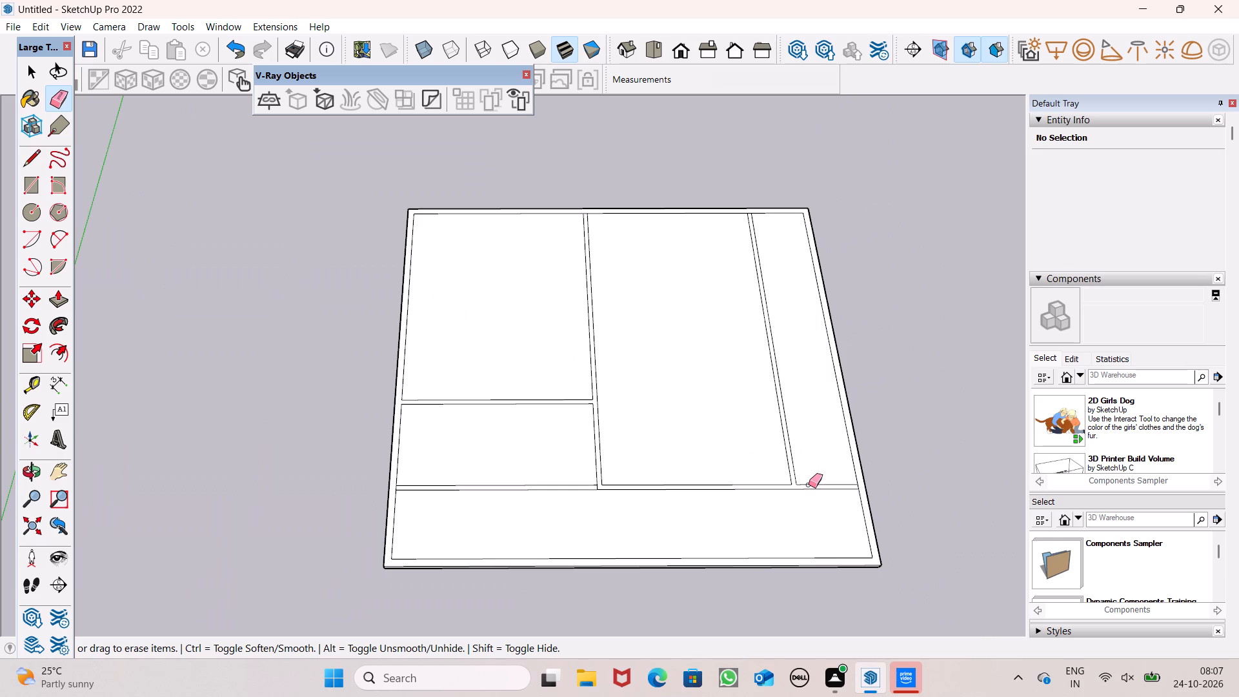
scroll(849, 474, down, 5)
scroll(858, 480, up, 12)
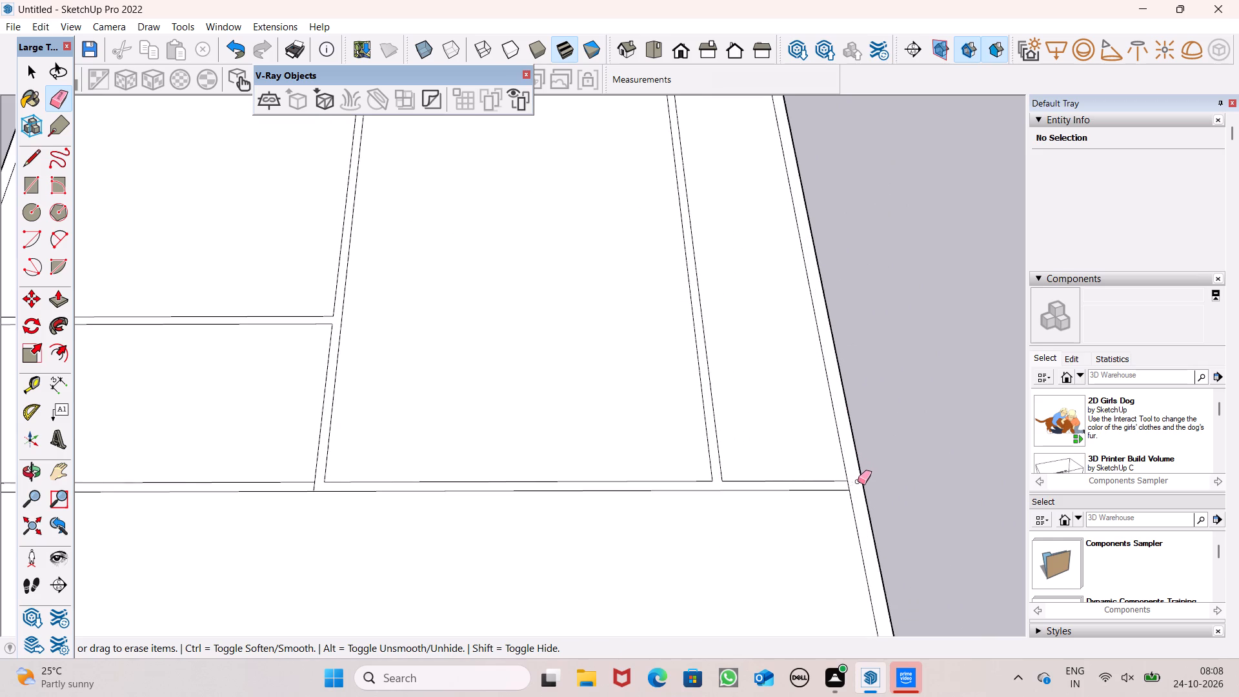
scroll(858, 481, up, 1)
click(846, 484)
Erase the inner border edge segments closing the two strips parallel to the green axis, at their ends away from the long strip.
scroll(931, 494, down, 9)
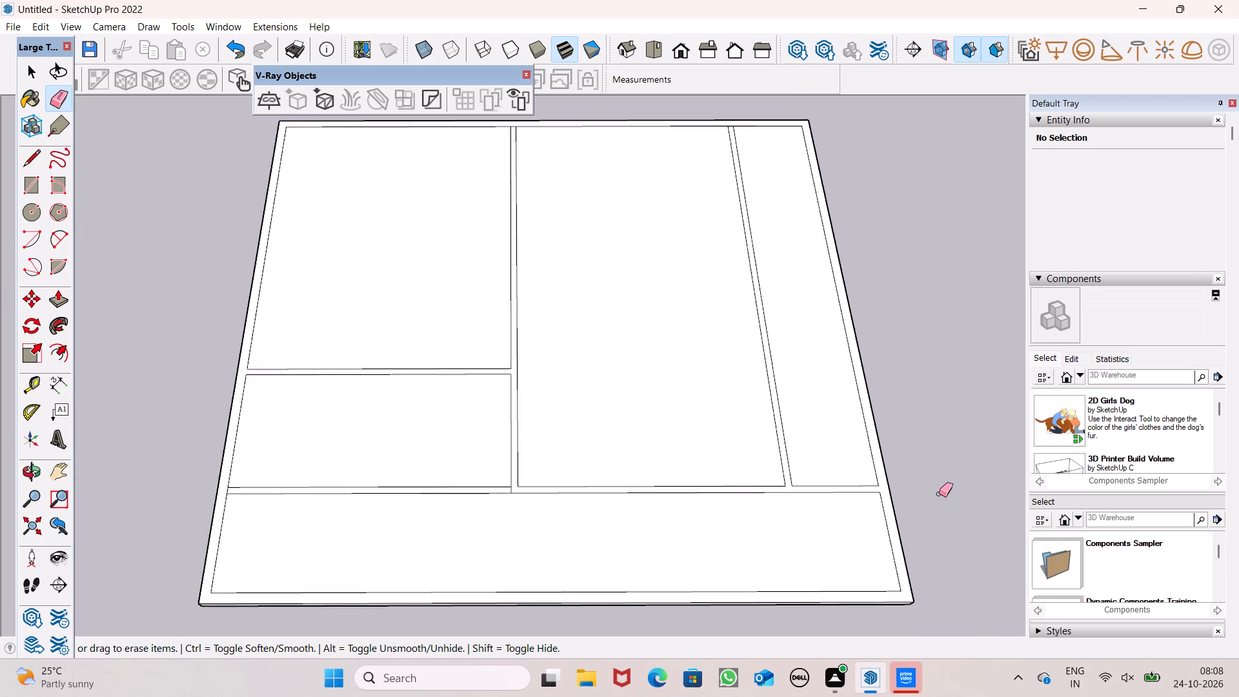
scroll(939, 494, down, 3)
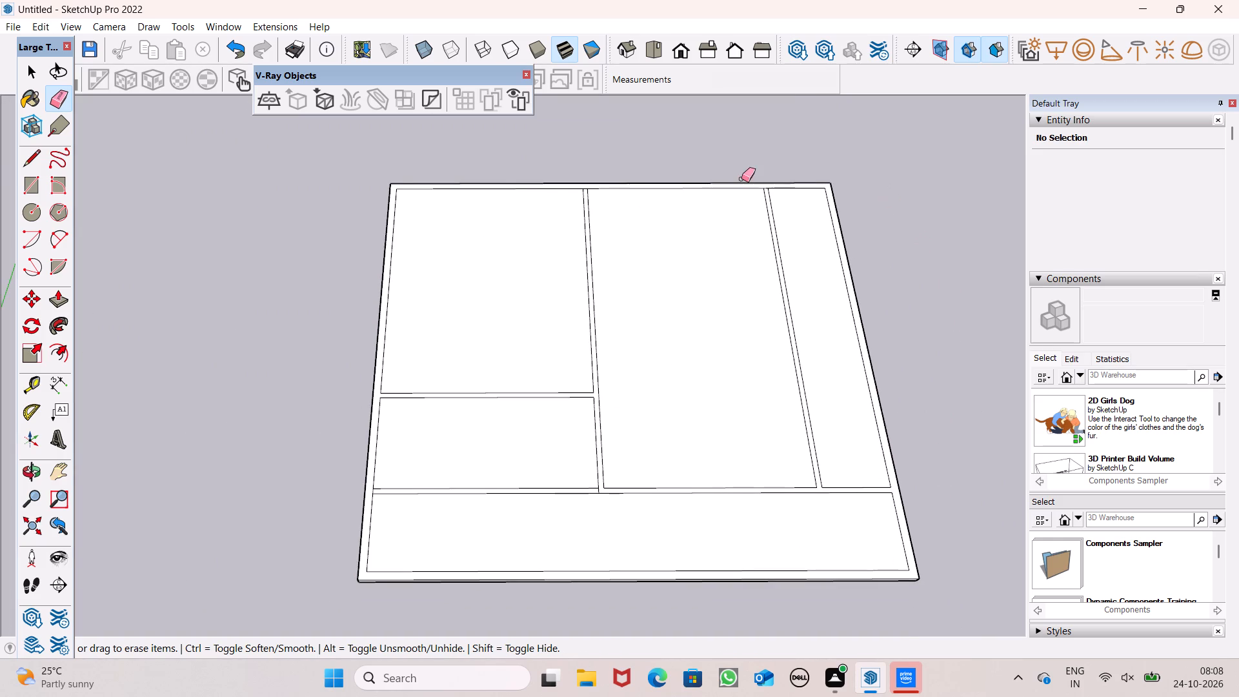
scroll(741, 179, up, 6)
scroll(791, 196, up, 12)
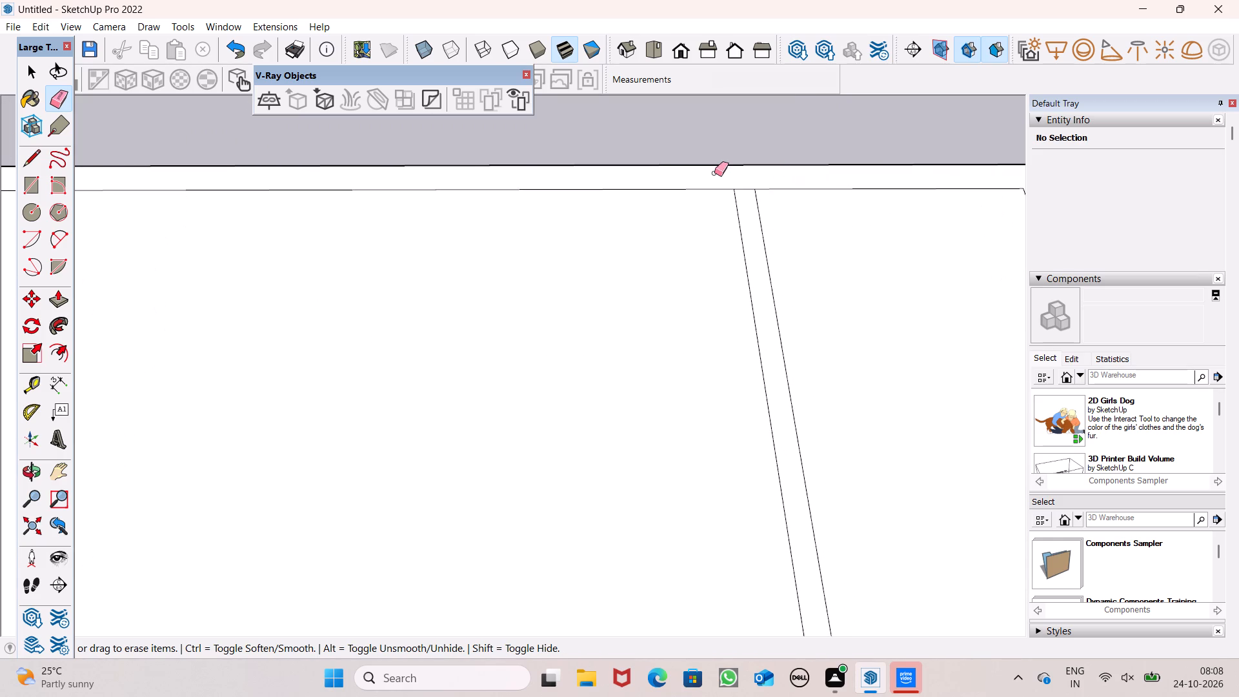
drag(738, 185, 738, 192)
scroll(788, 141, down, 5)
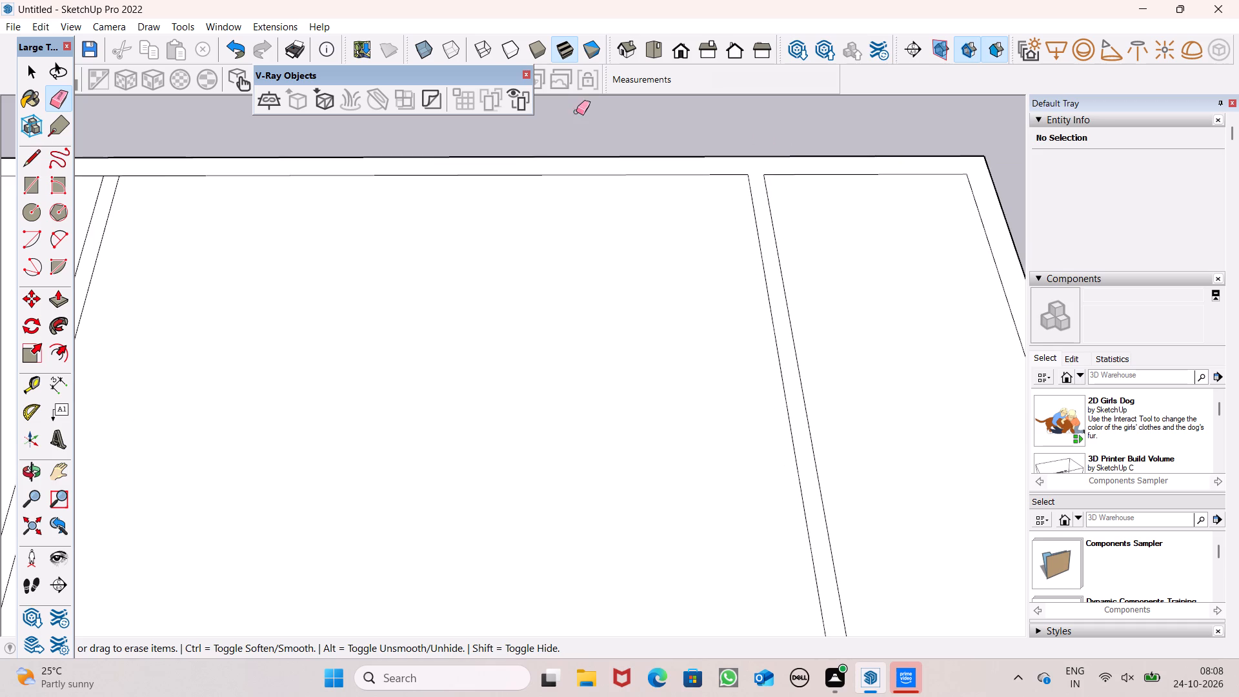
scroll(844, 176, down, 6)
scroll(317, 167, up, 5)
scroll(470, 161, up, 5)
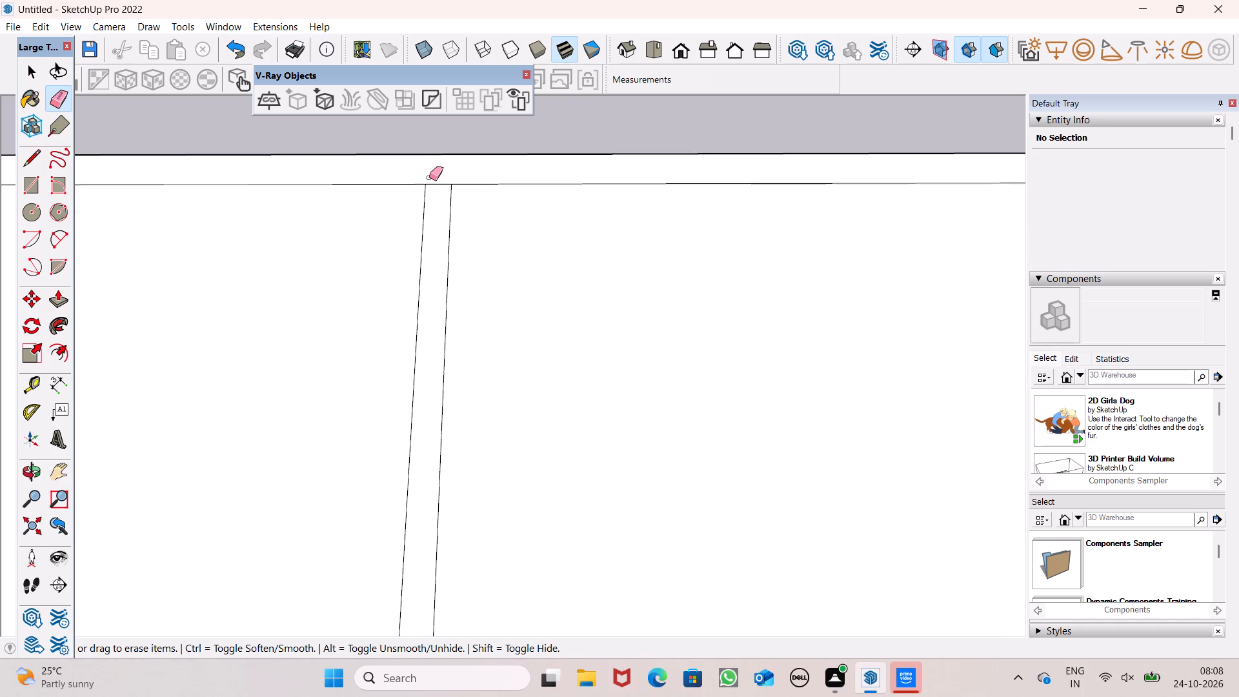
click(431, 183)
Erase the inner border edge segment closing the long strip's end nearest the green axis.
scroll(701, 228, down, 15)
scroll(760, 196, down, 6)
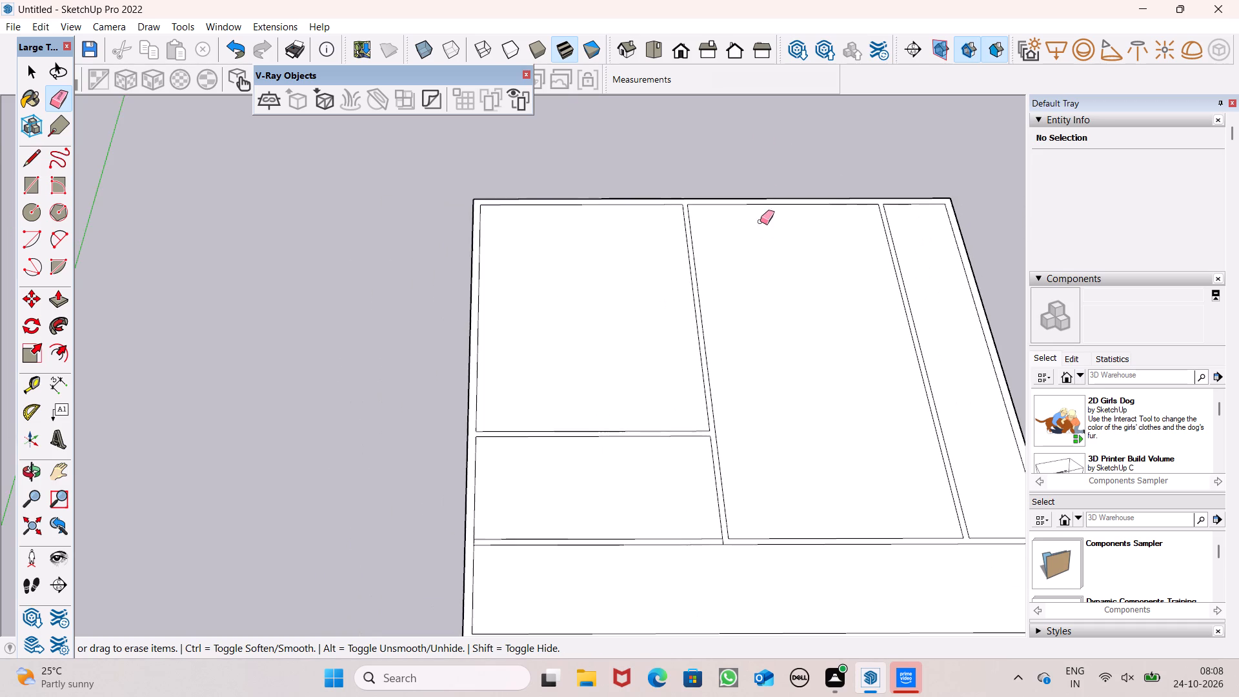
scroll(751, 292, down, 2)
scroll(580, 513, up, 3)
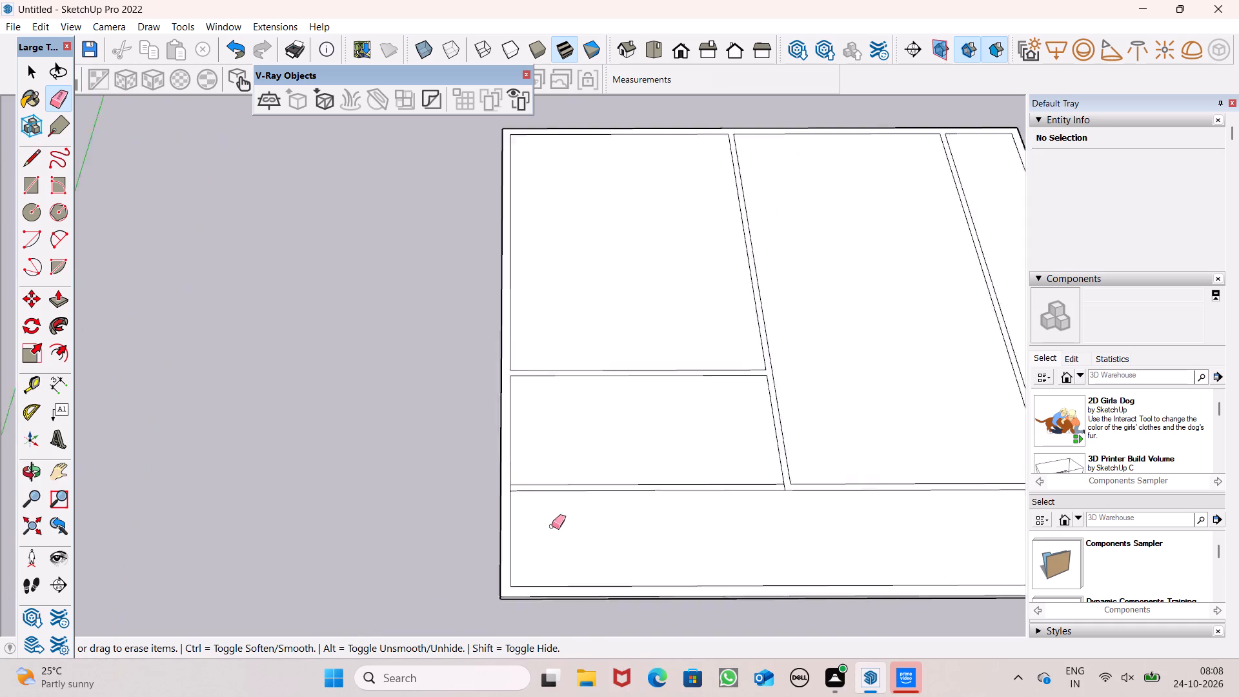
scroll(552, 526, up, 4)
scroll(498, 487, up, 7)
click(481, 451)
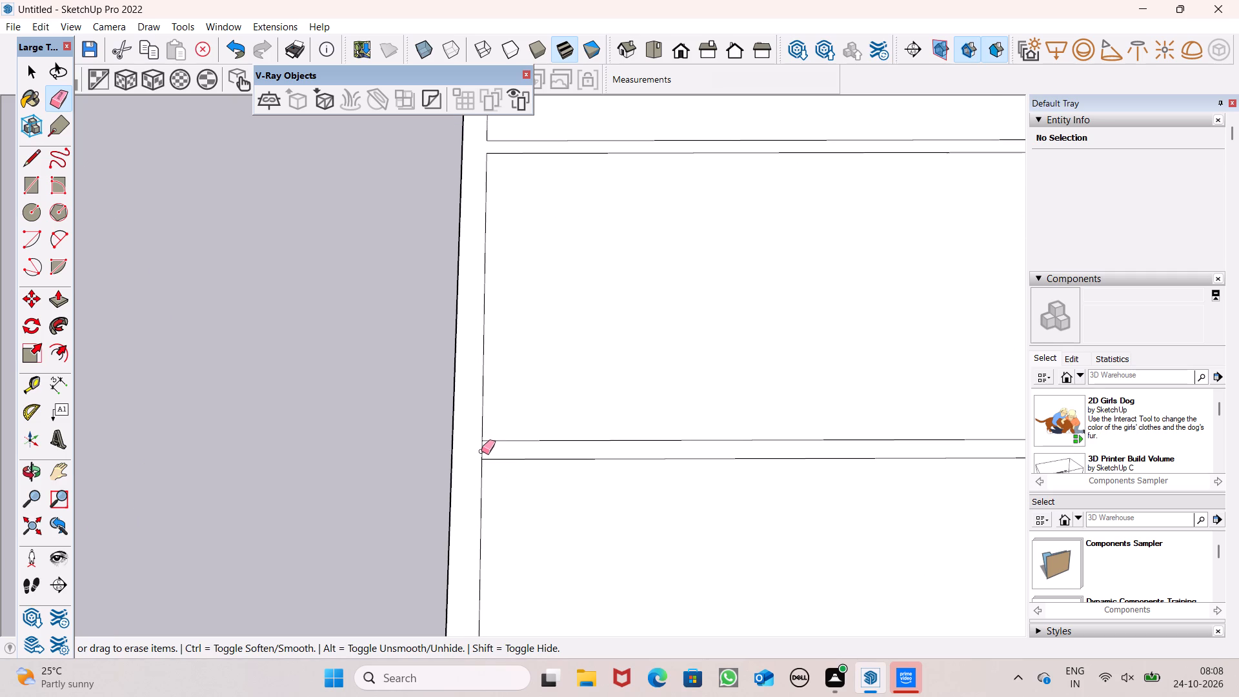
Draw a line across the border from the long room's outer inner-border corner nearest the green axis straight to the slab's side edge.
click(23, 162)
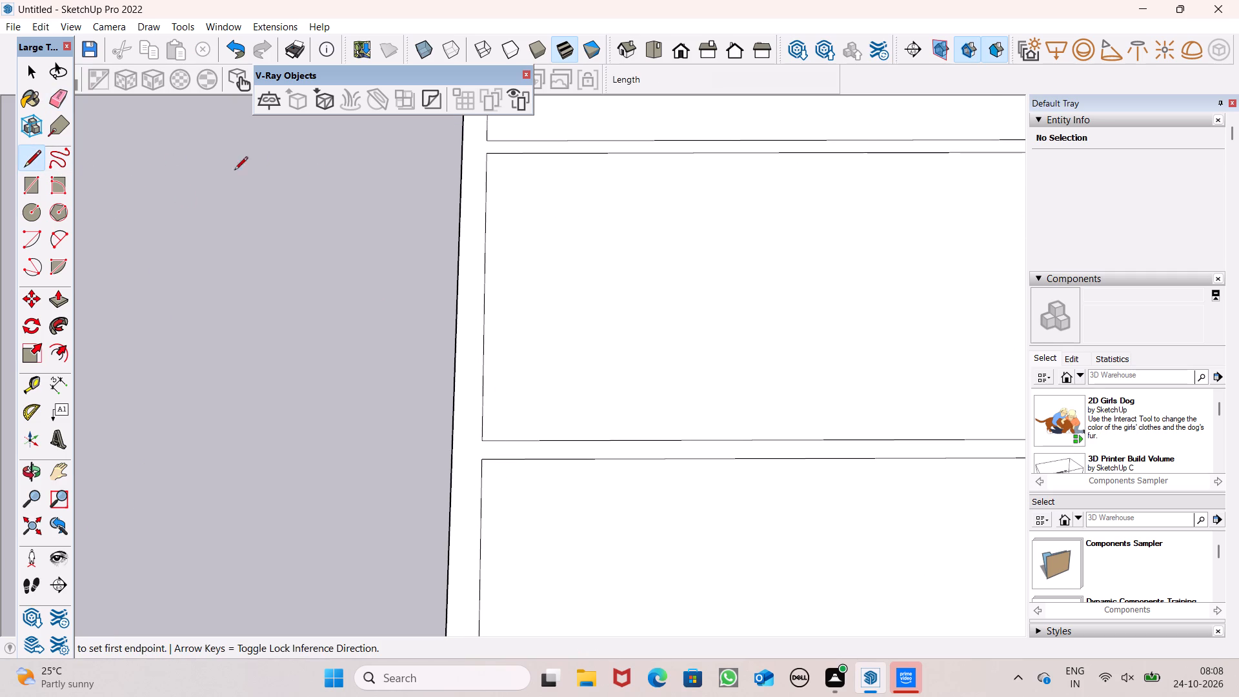
scroll(475, 190, down, 4)
scroll(611, 197, down, 6)
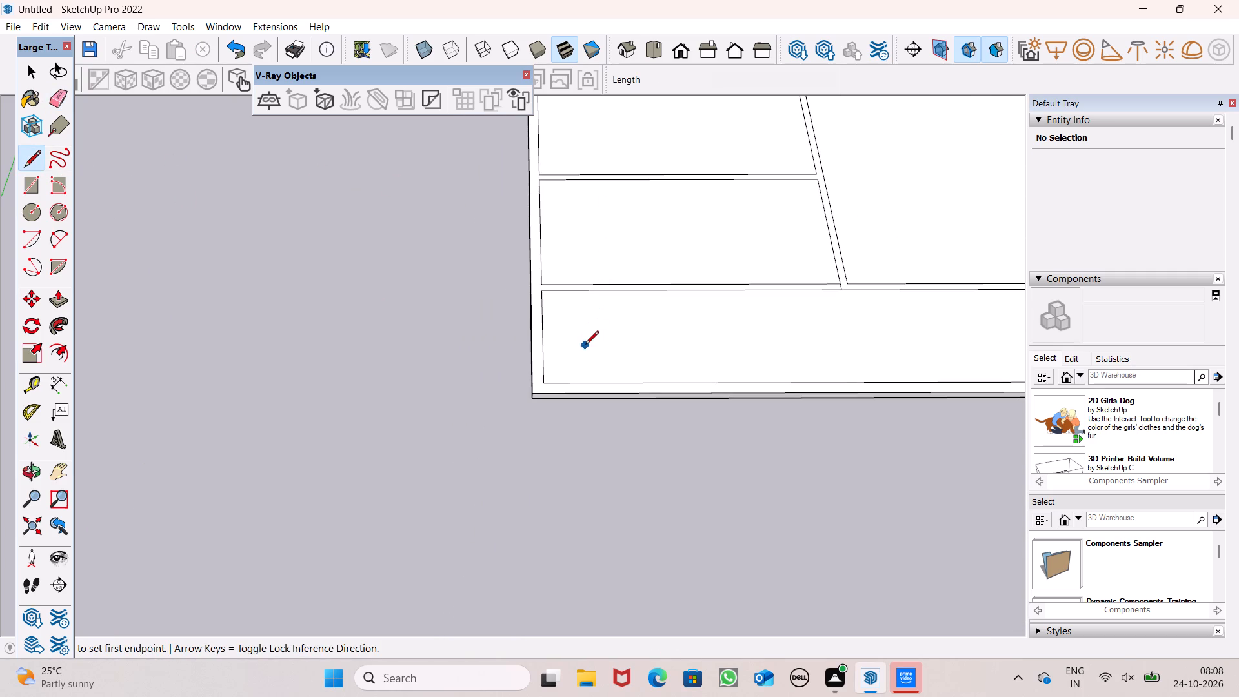
scroll(579, 354, up, 6)
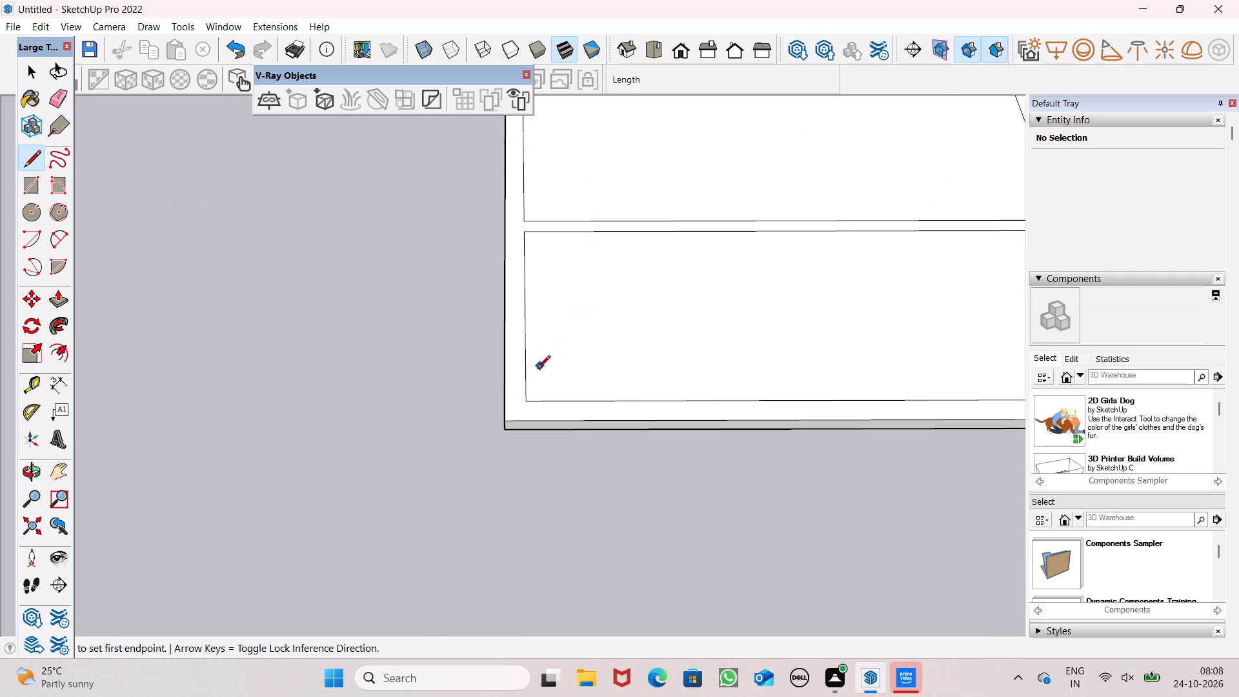
scroll(531, 376, up, 5)
click(526, 417)
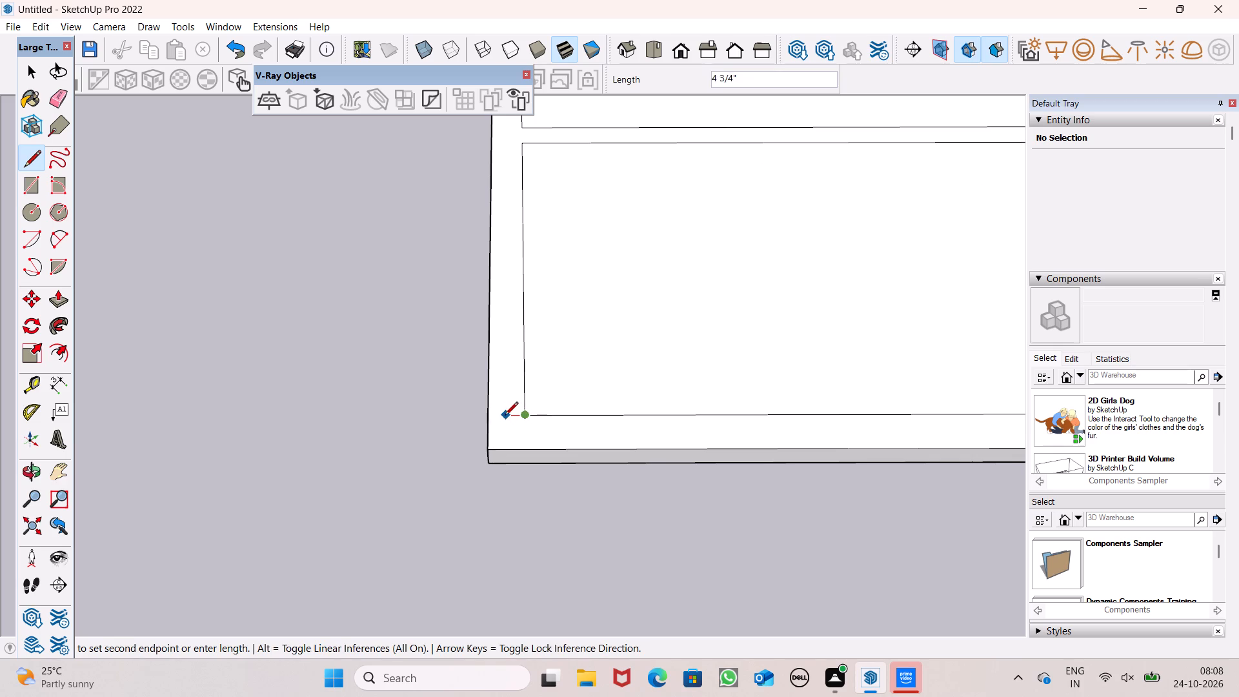
click(484, 418)
Draw a 9" line across the border from the long room's outer corner farthest from the green axis straight to the slab's side edge.
scroll(429, 288, down, 5)
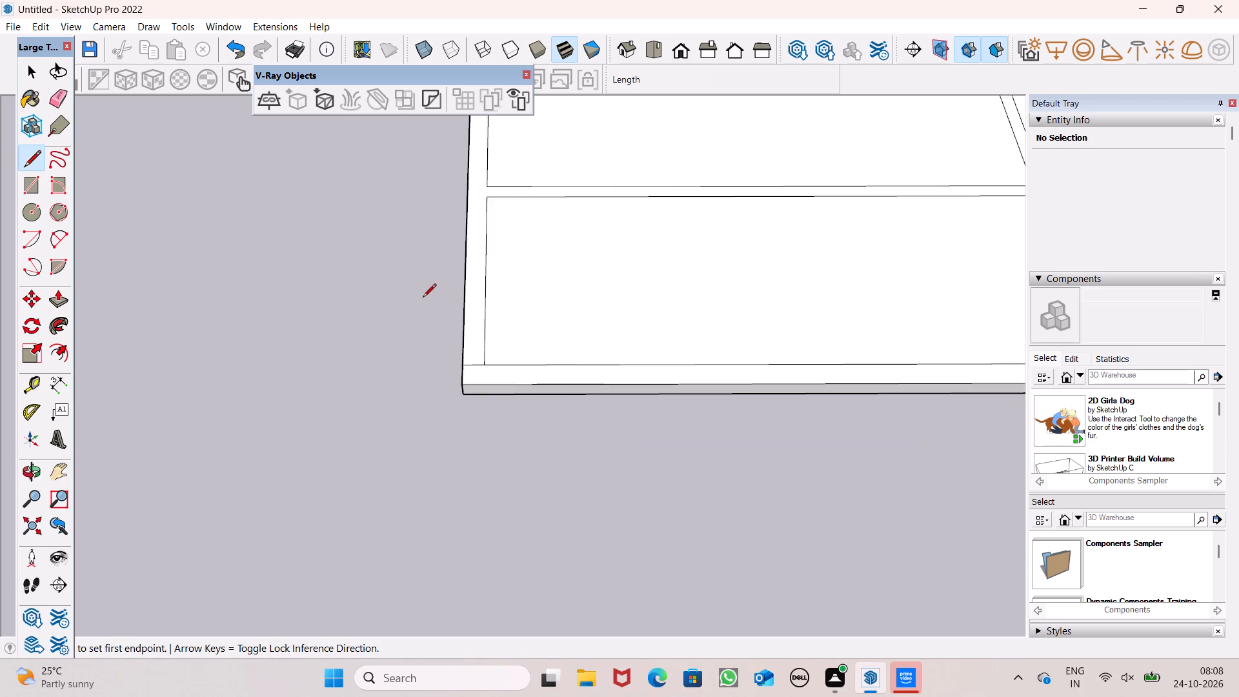
scroll(536, 438, down, 7)
scroll(416, 209, down, 5)
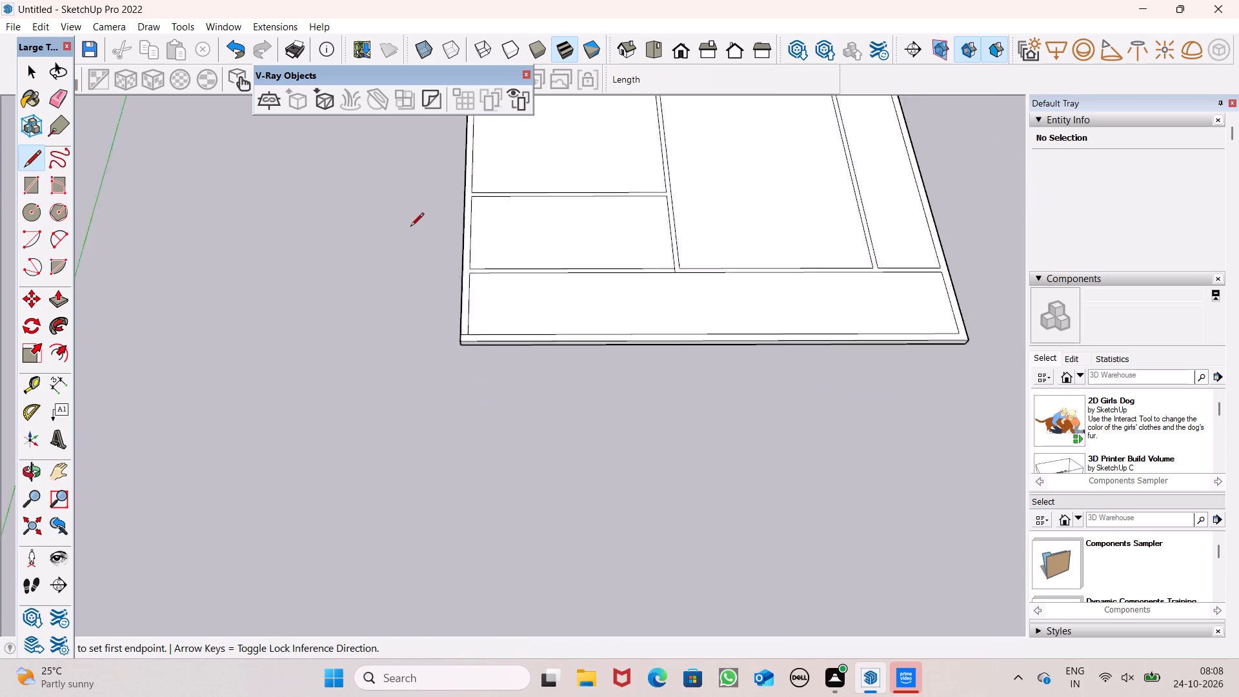
scroll(410, 227, down, 1)
scroll(990, 328, up, 5)
scroll(887, 334, up, 5)
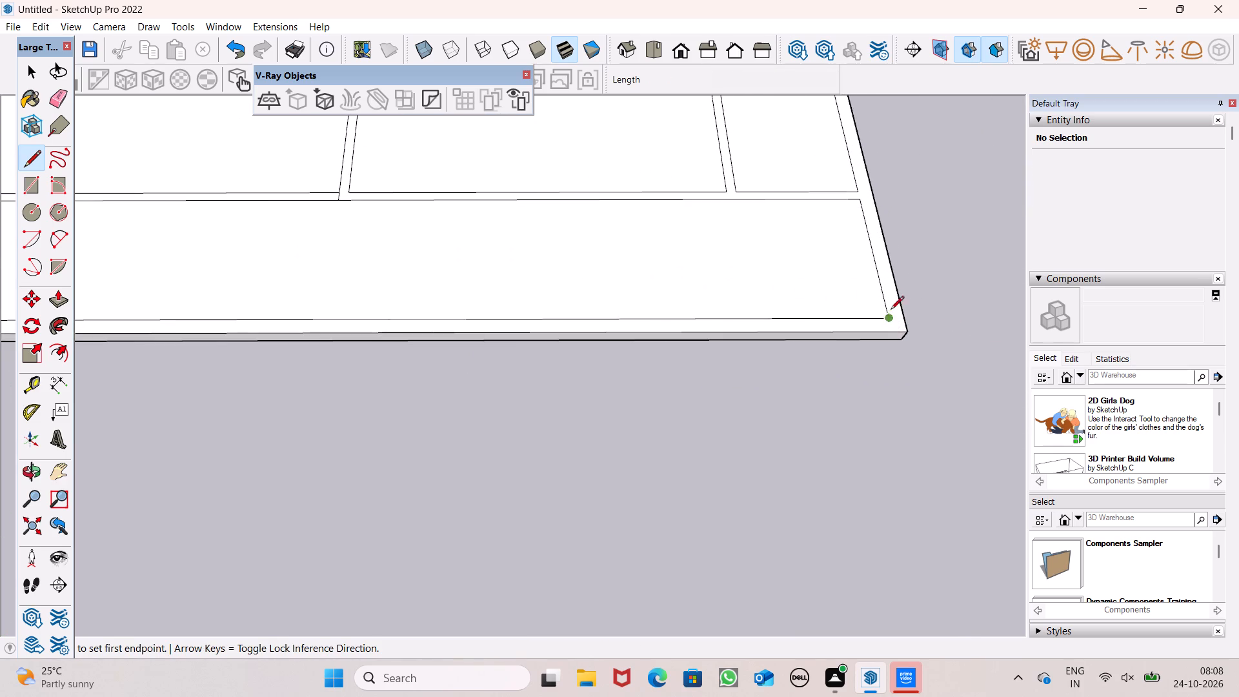
scroll(897, 307, up, 16)
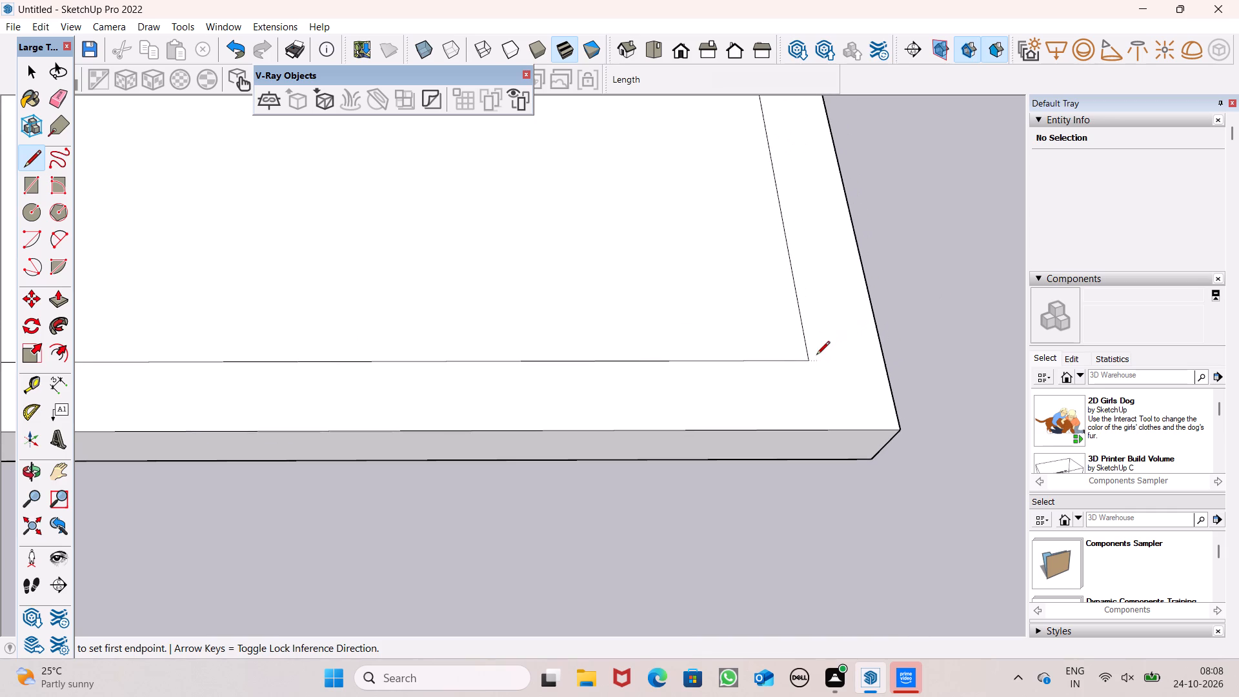
click(807, 361)
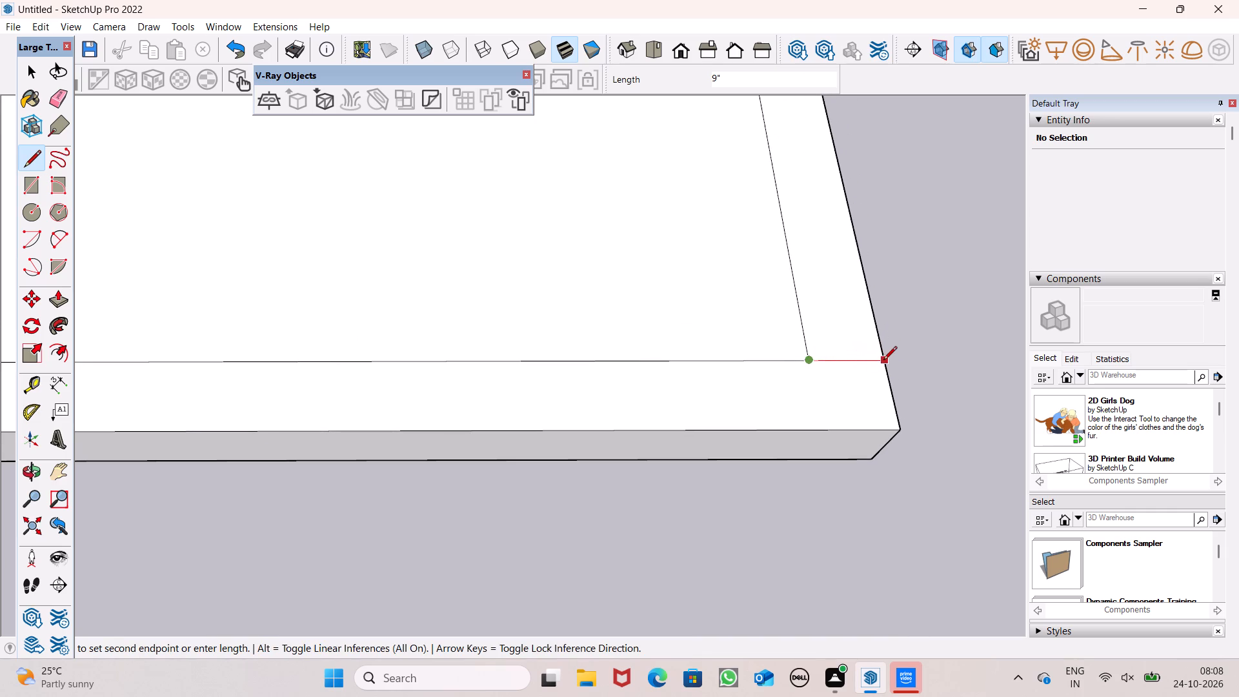
click(883, 361)
key(space)
Draw a 6" line along the inner border edge, closing the long wall strip's end nearest the green axis.
scroll(909, 268, down, 1)
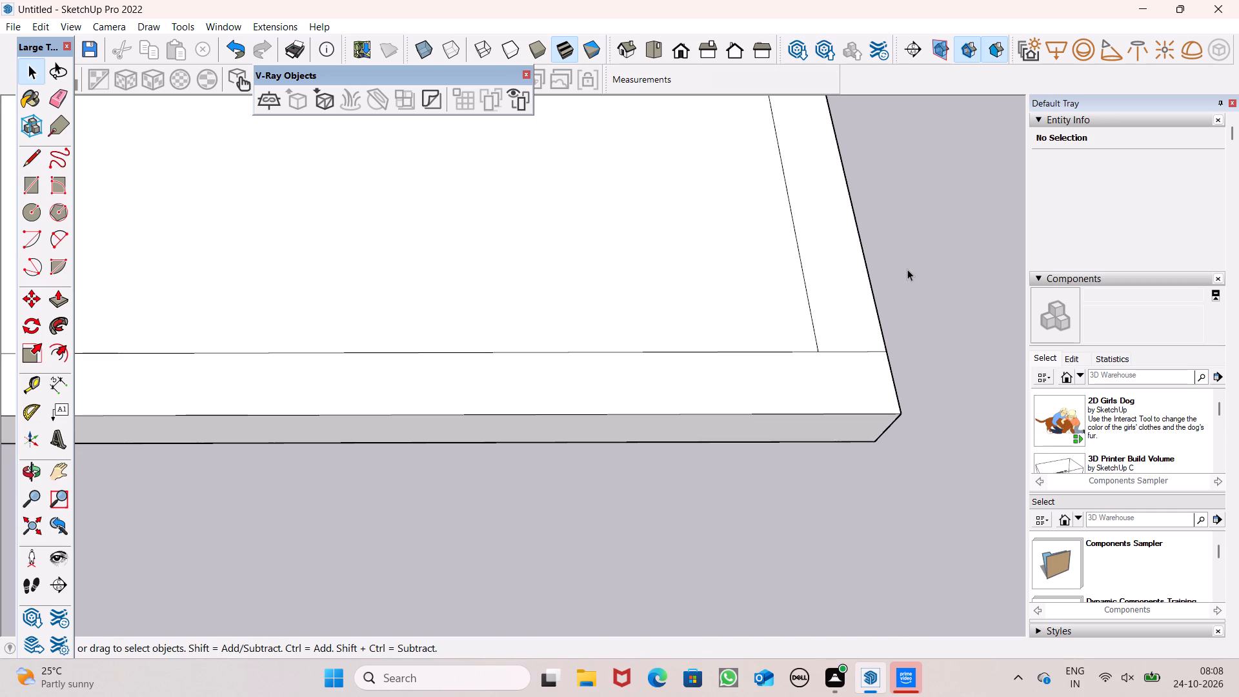
scroll(908, 285, down, 3)
scroll(914, 369, down, 7)
scroll(886, 494, down, 8)
scroll(925, 385, down, 3)
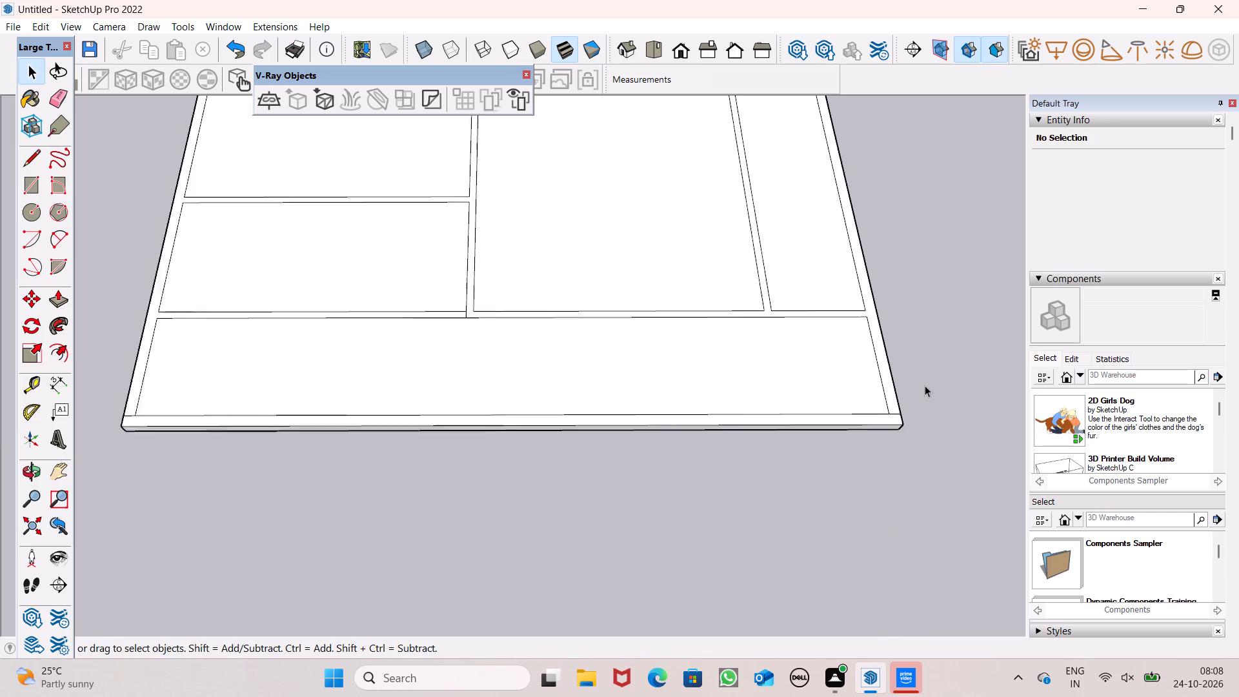
scroll(925, 385, down, 12)
scroll(681, 259, up, 1)
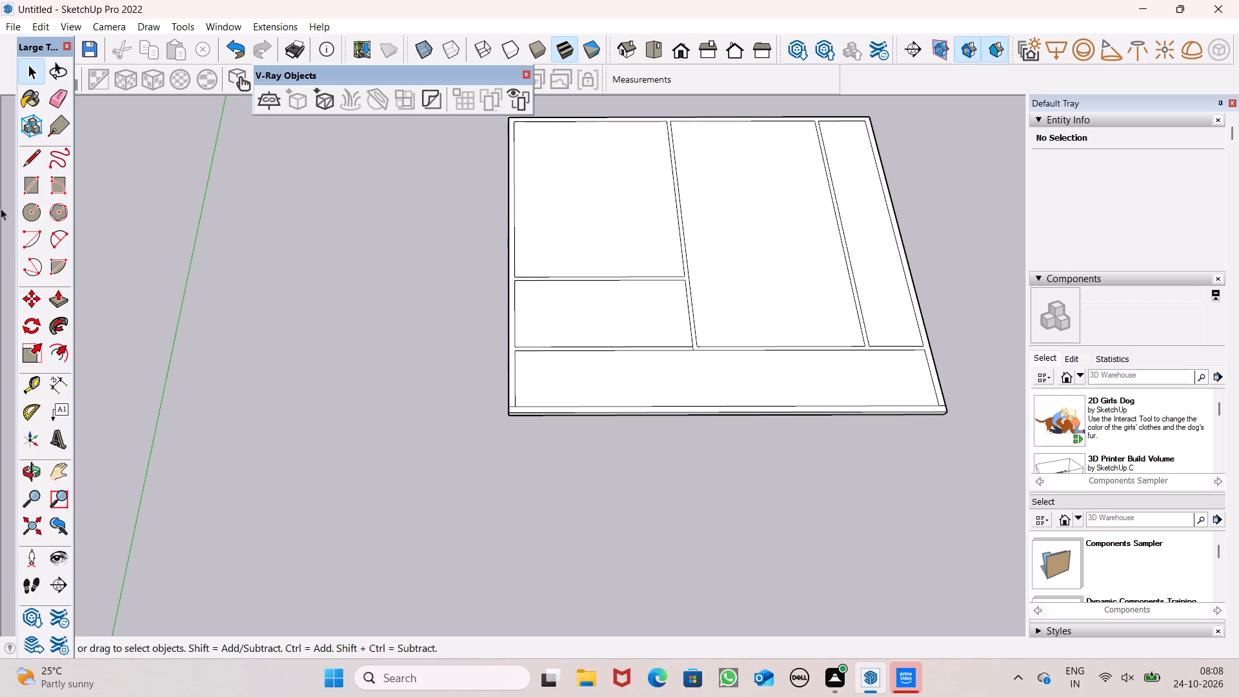
click(32, 164)
scroll(526, 365, up, 6)
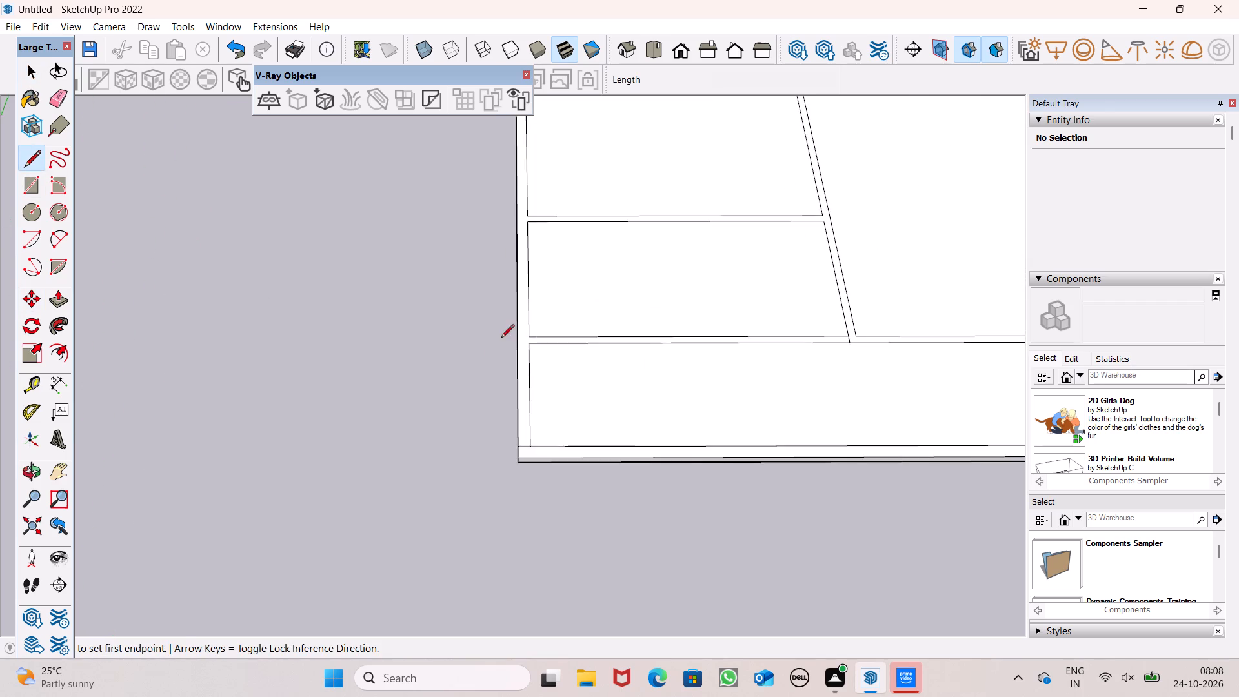
scroll(538, 335, up, 5)
click(521, 338)
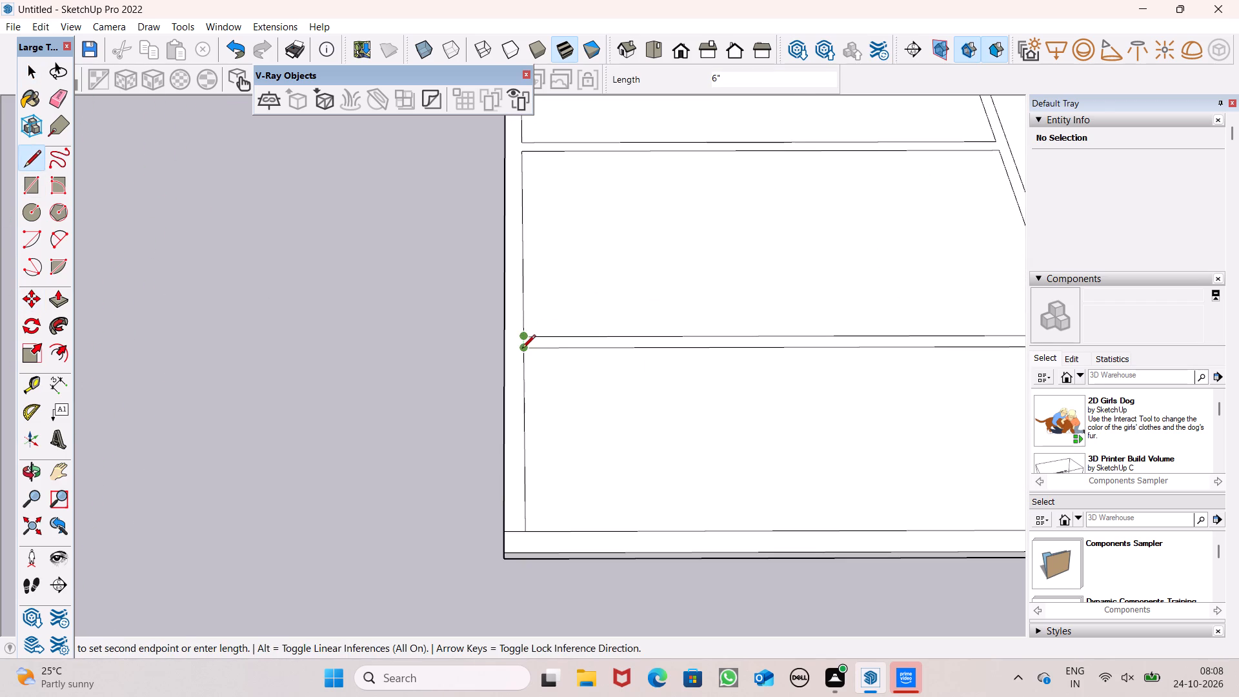
click(522, 349)
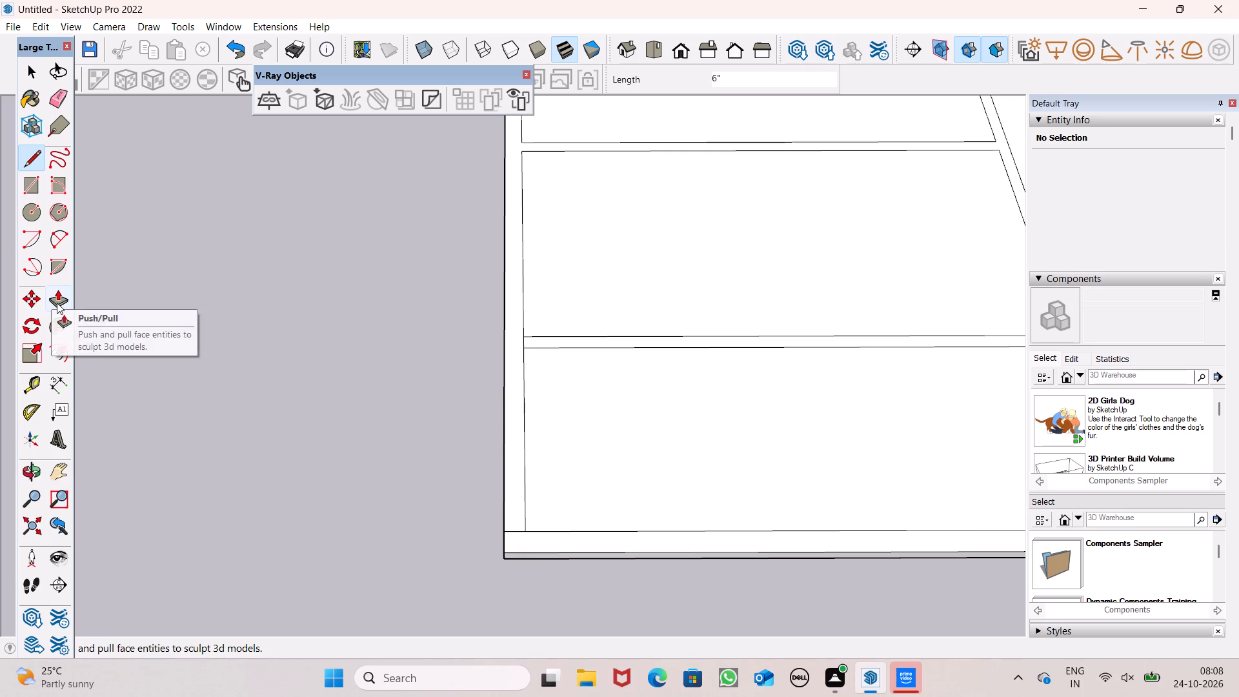
Push/Pull the joined wall outline face up 3' from the slab.
click(57, 303)
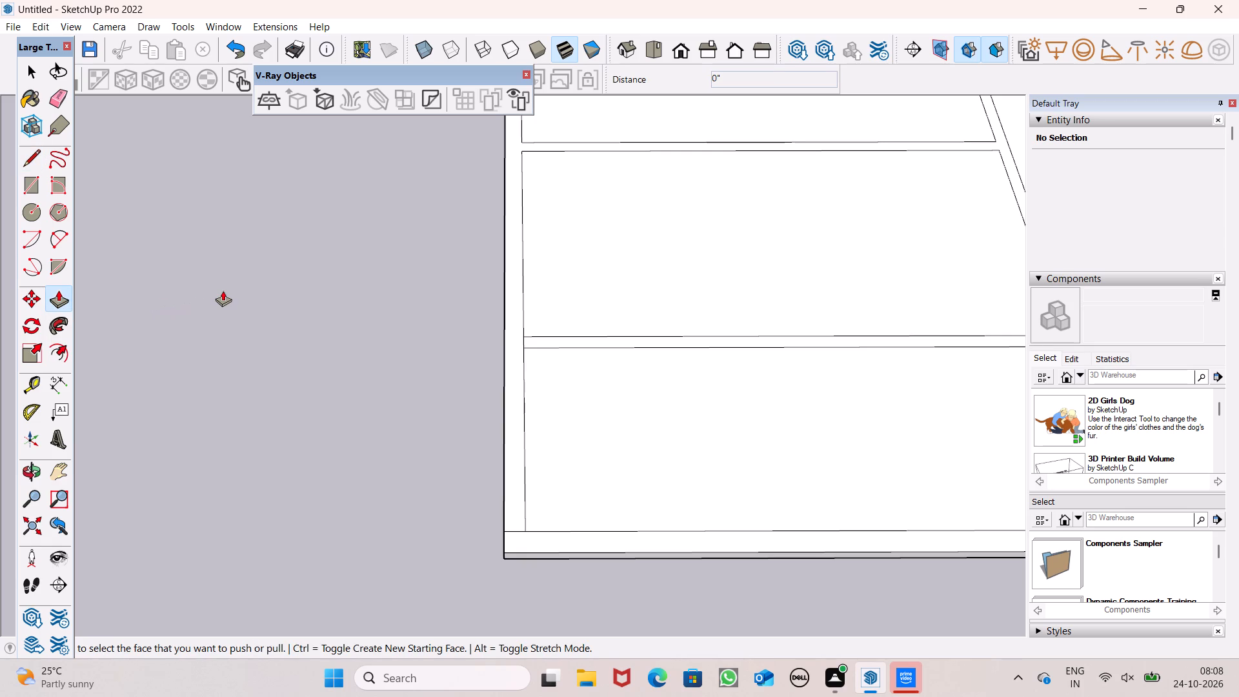
scroll(519, 322, down, 7)
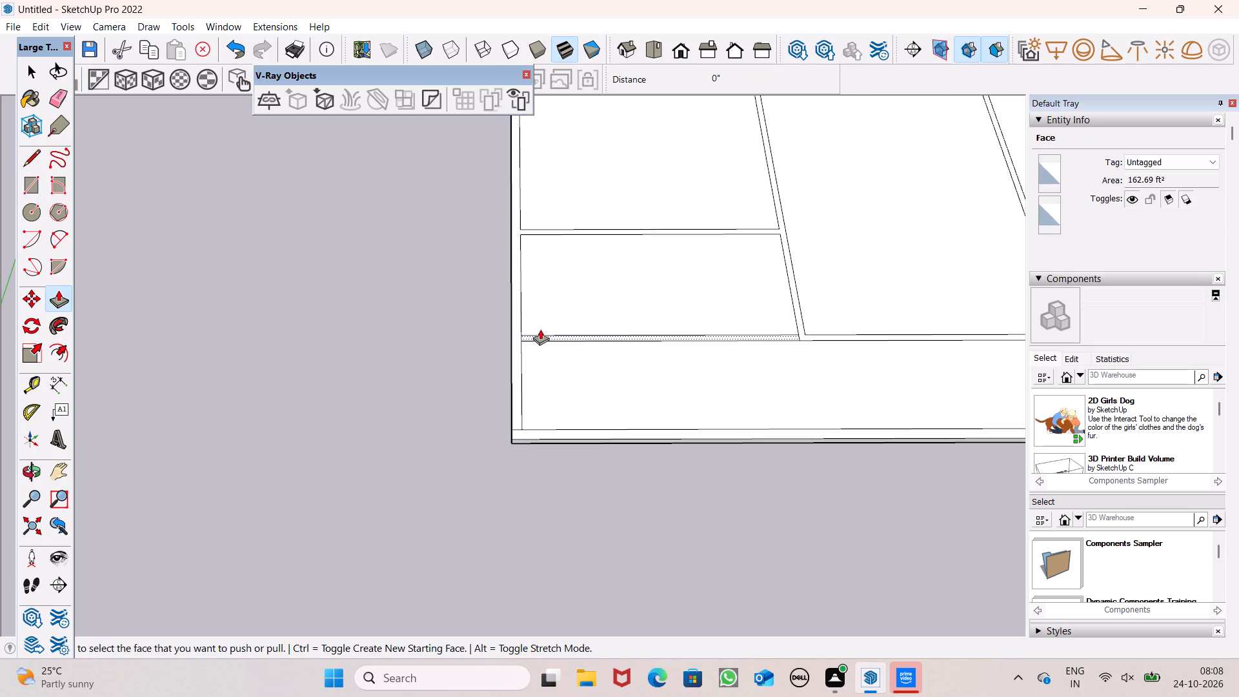
scroll(540, 336, down, 4)
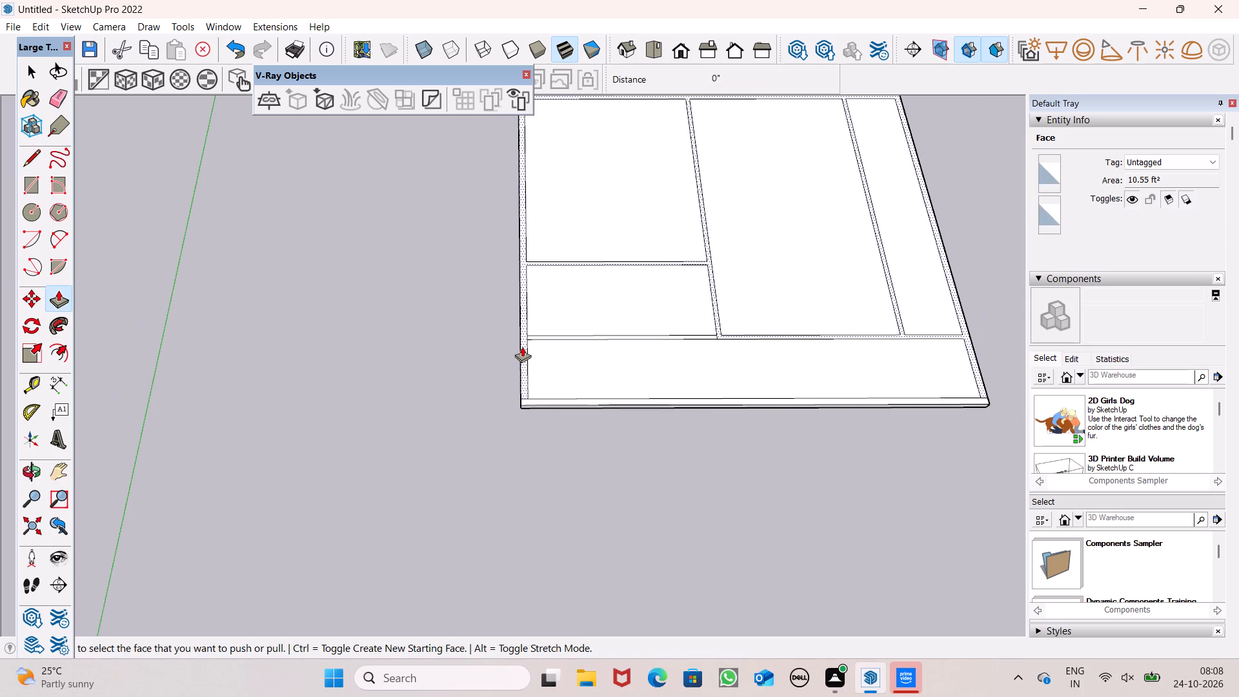
drag(522, 347, 523, 321)
text(3')
key(Return)
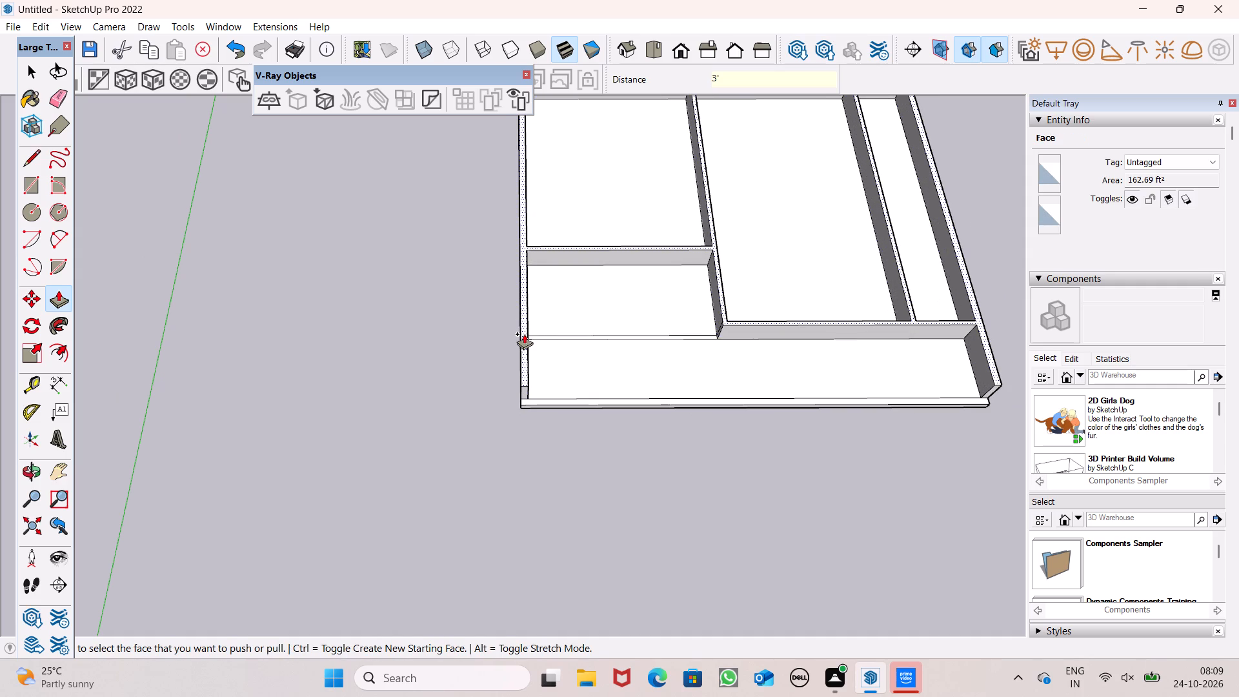
Pull the joined wall top face up by about a further 15' 11".
drag(524, 334, 529, 246)
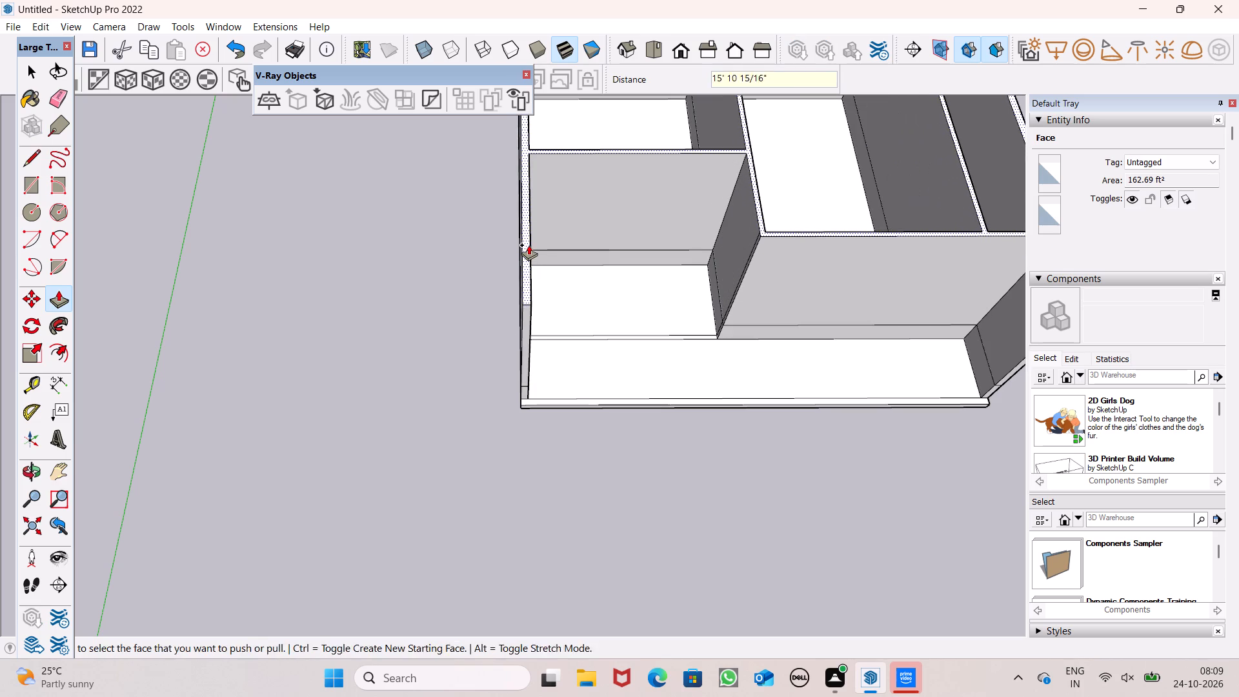
click(529, 245)
key(1)
double_click(529, 245)
text(0')
key(Return)
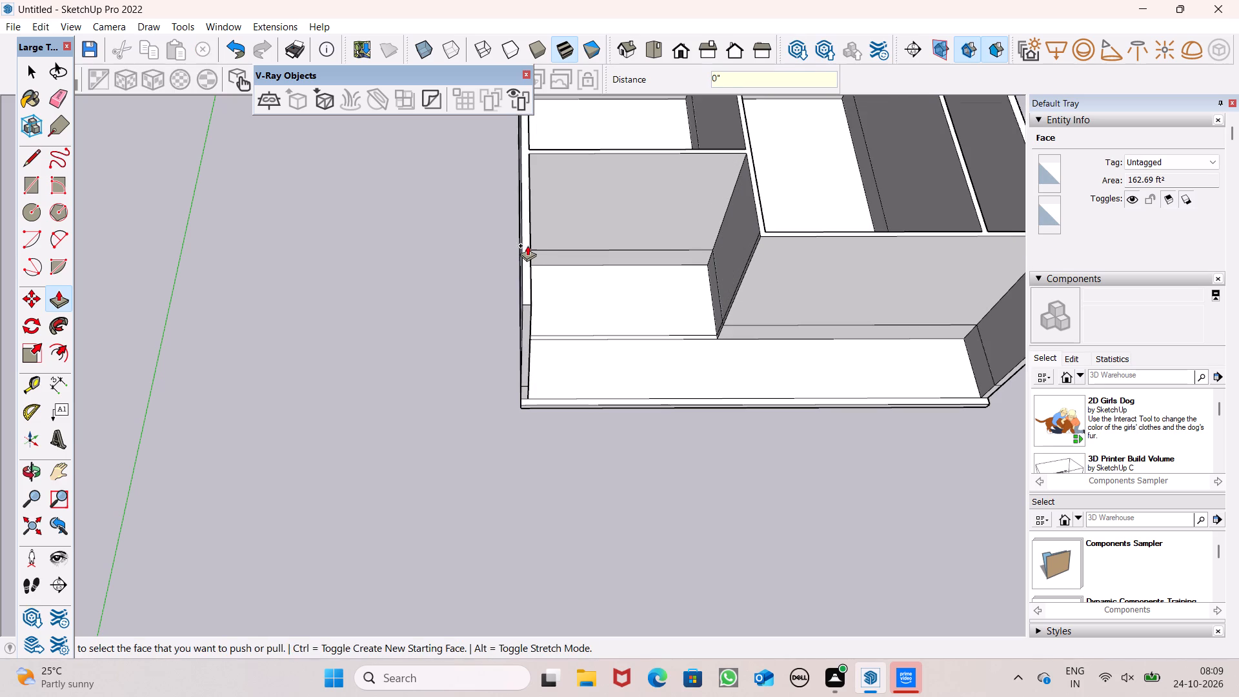
Erase the unraised strip's lines across the floor and its short vertical lines below the 3' line on the adjoining outer wall.
scroll(473, 290, down, 4)
middle_drag(617, 387, 560, 160)
scroll(567, 316, up, 4)
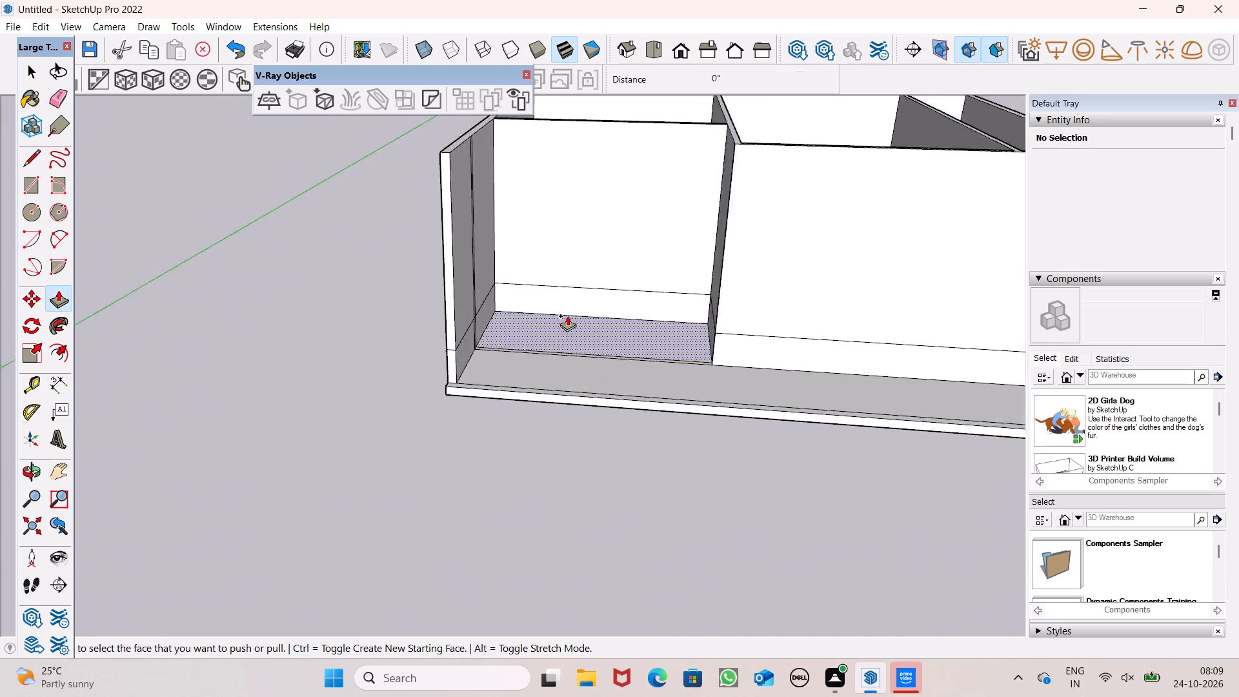
scroll(567, 316, up, 4)
scroll(692, 437, down, 5)
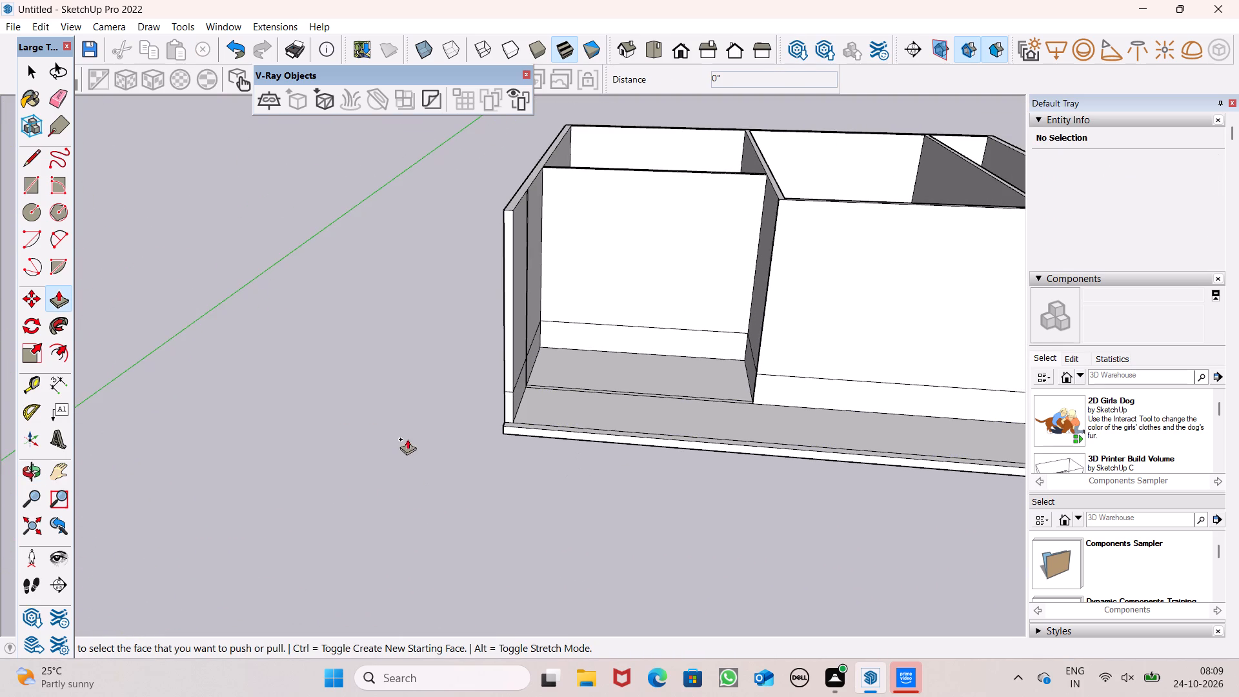
key(space)
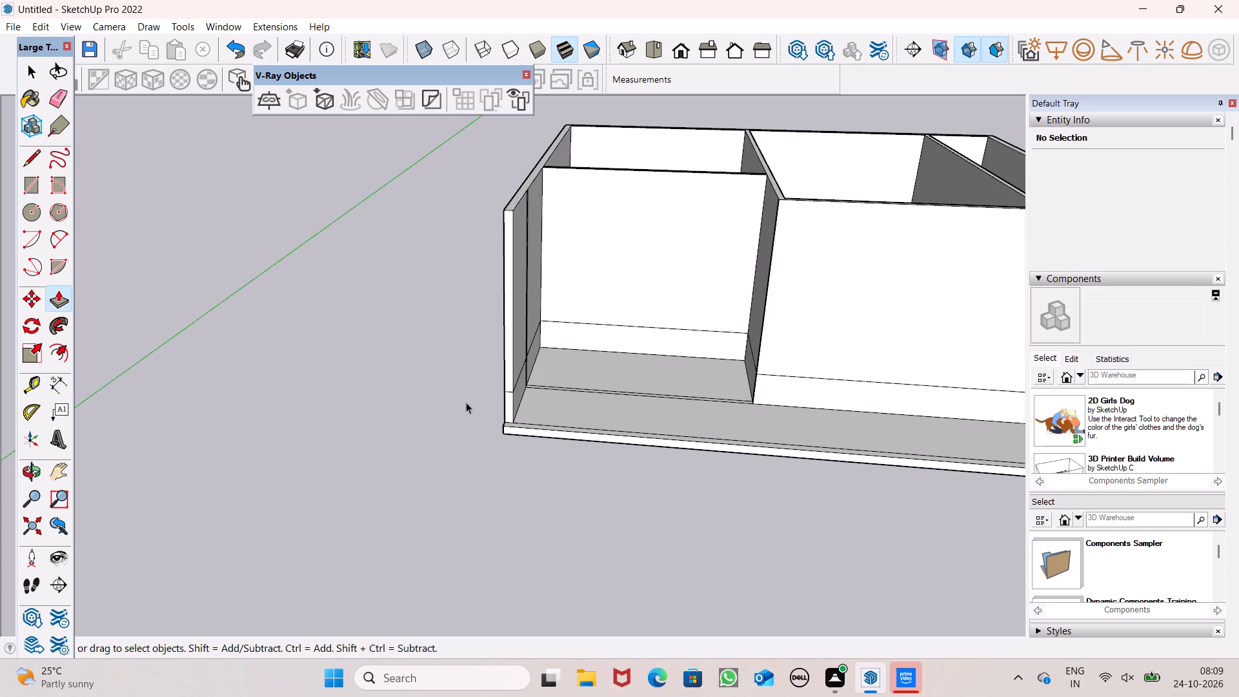
key(space)
middle_drag(645, 418, 364, 383)
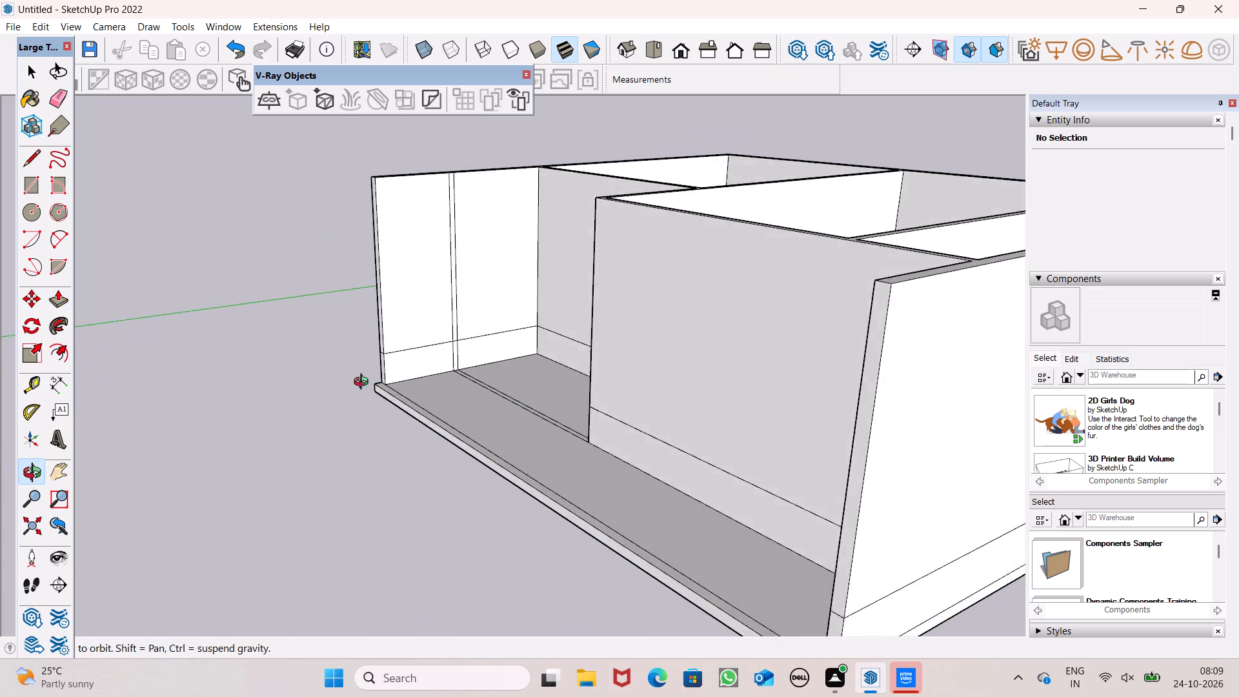
middle_drag(364, 383, 518, 408)
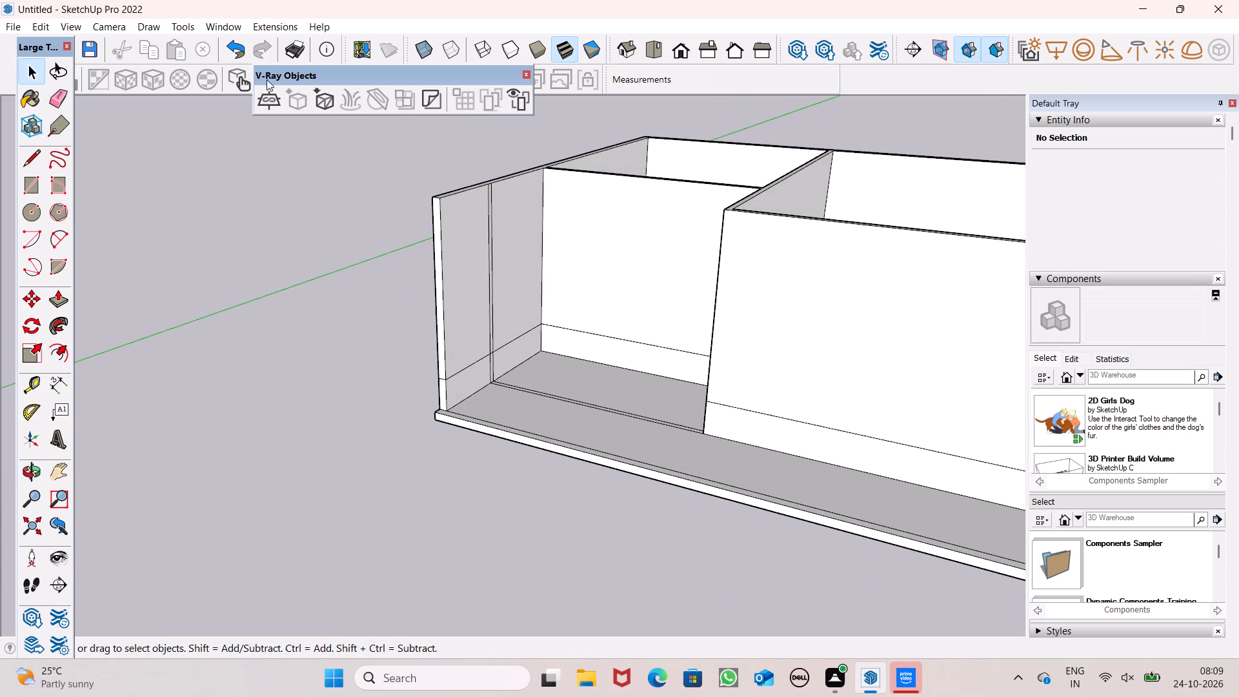
click(67, 102)
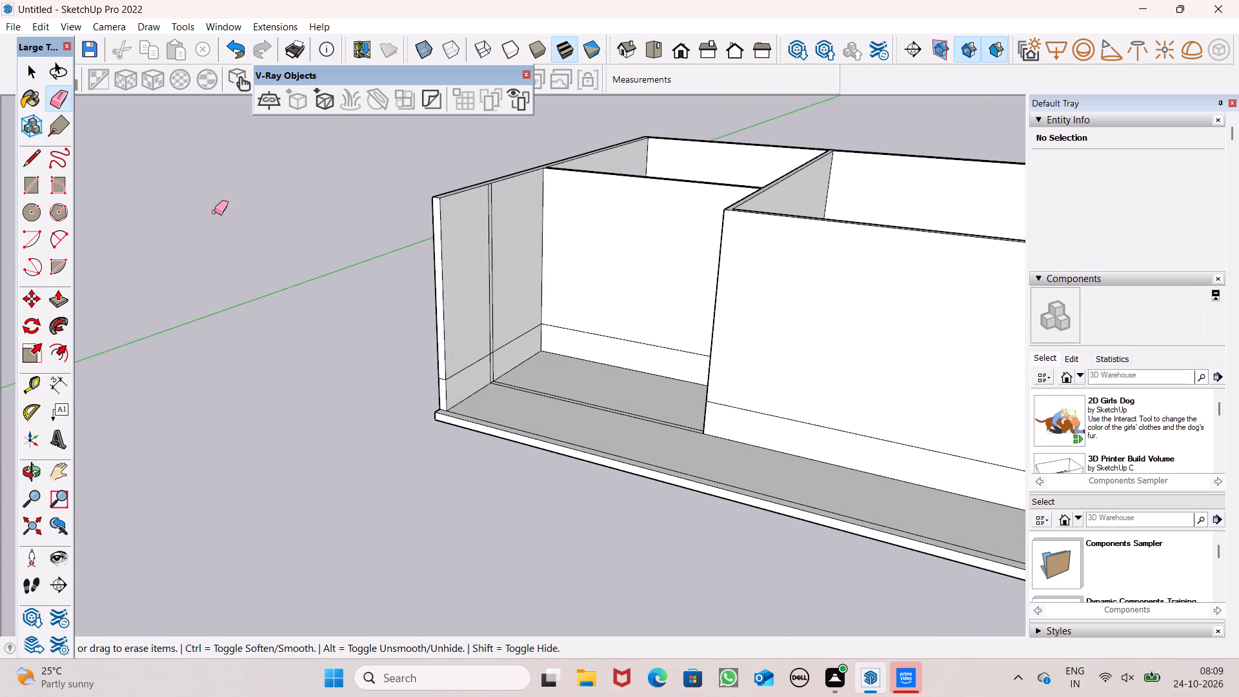
middle_drag(478, 352, 534, 365)
scroll(512, 374, up, 7)
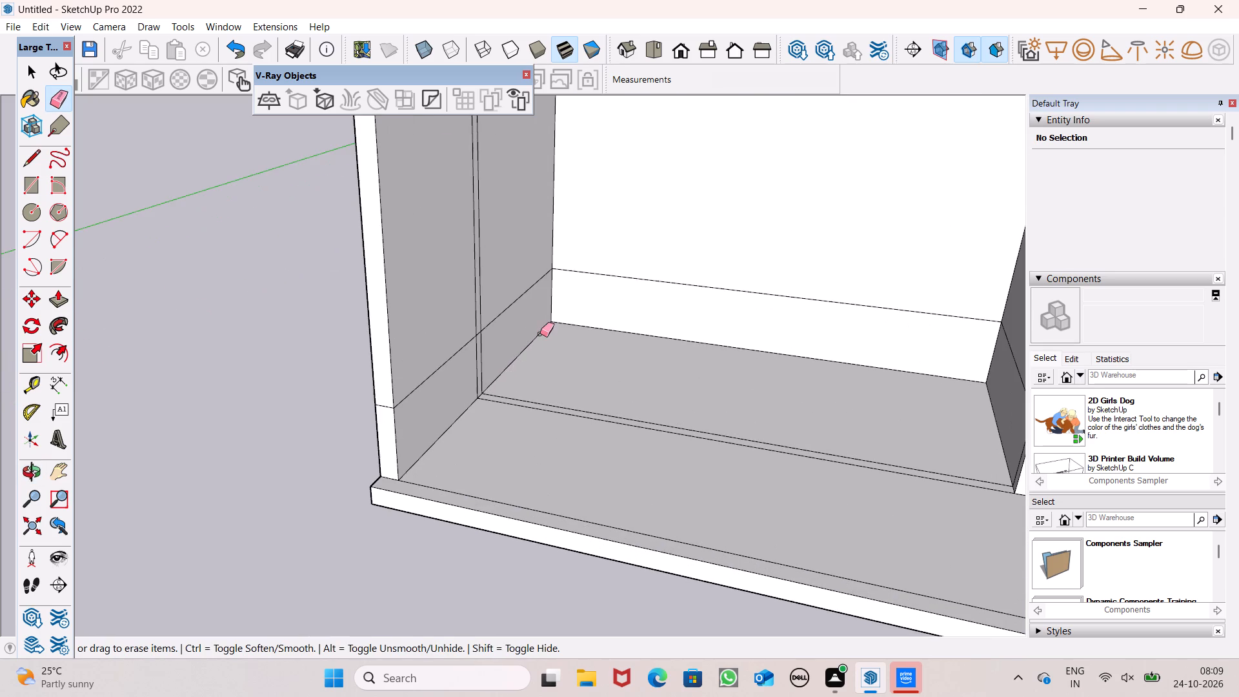
scroll(552, 343, down, 5)
scroll(505, 377, up, 4)
drag(516, 350, 500, 359)
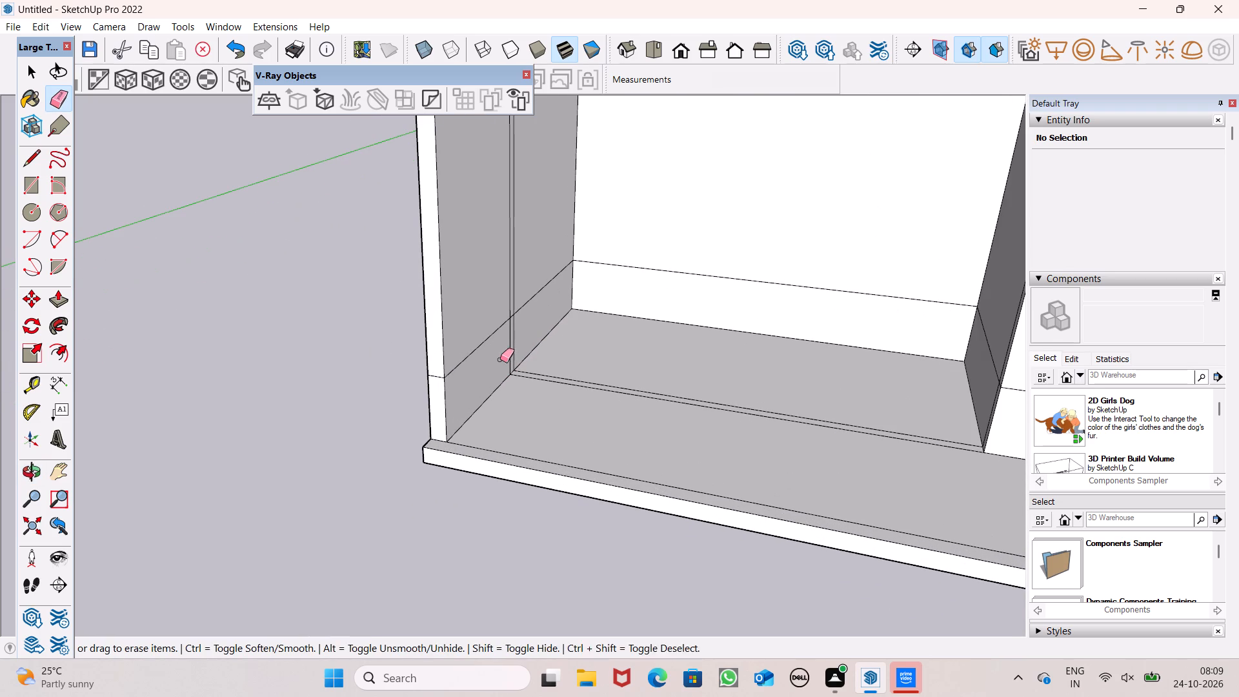
drag(500, 359, 508, 356)
drag(569, 376, 578, 385)
Erase the two remaining vertical lines above the 3' line on the inner side of the outer wall nearest the green axis.
scroll(594, 383, down, 12)
scroll(581, 317, up, 2)
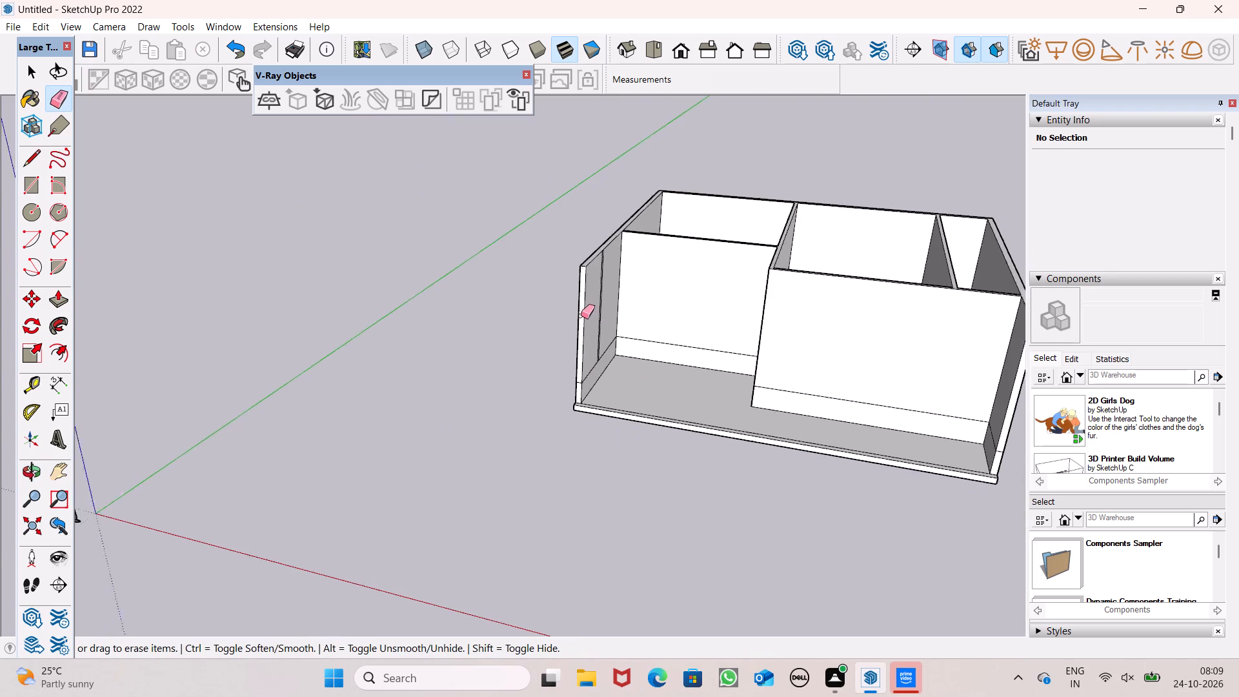
scroll(581, 316, up, 4)
drag(623, 292, 616, 297)
drag(615, 298, 610, 307)
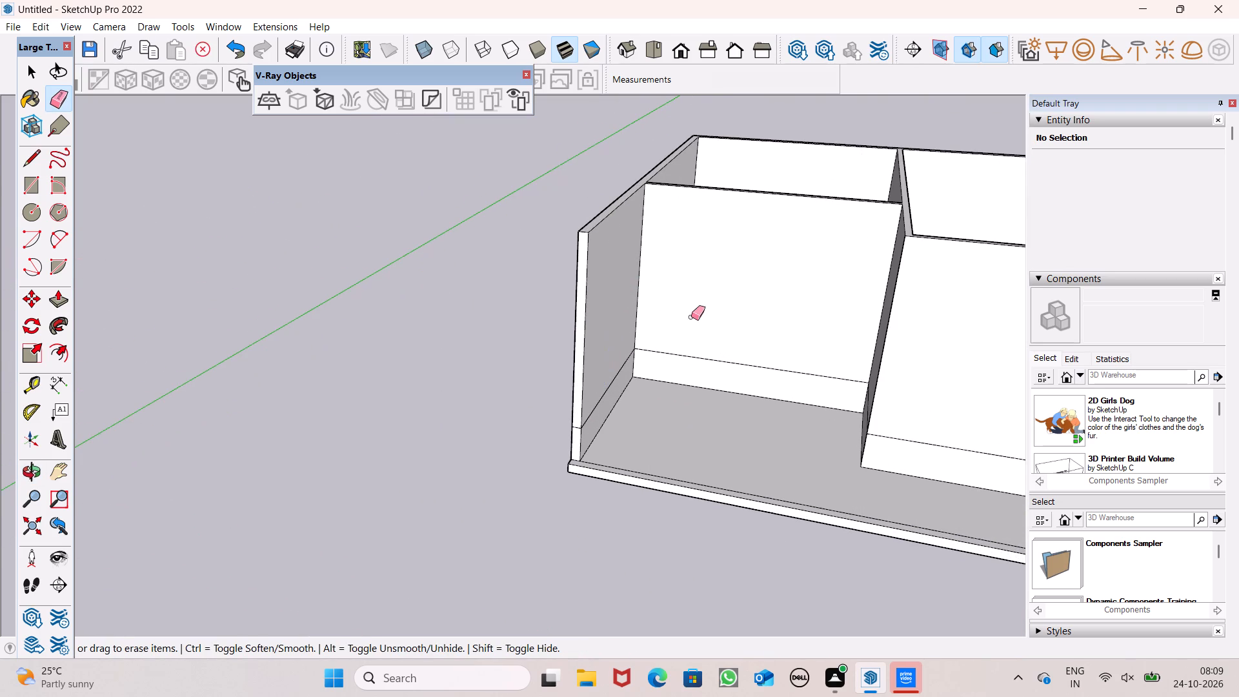
Push the end face above the 3' line of the outer wall nearest the green axis back about 7' 4".
scroll(691, 317, down, 4)
middle_drag(721, 340, 750, 398)
key(space)
click(66, 307)
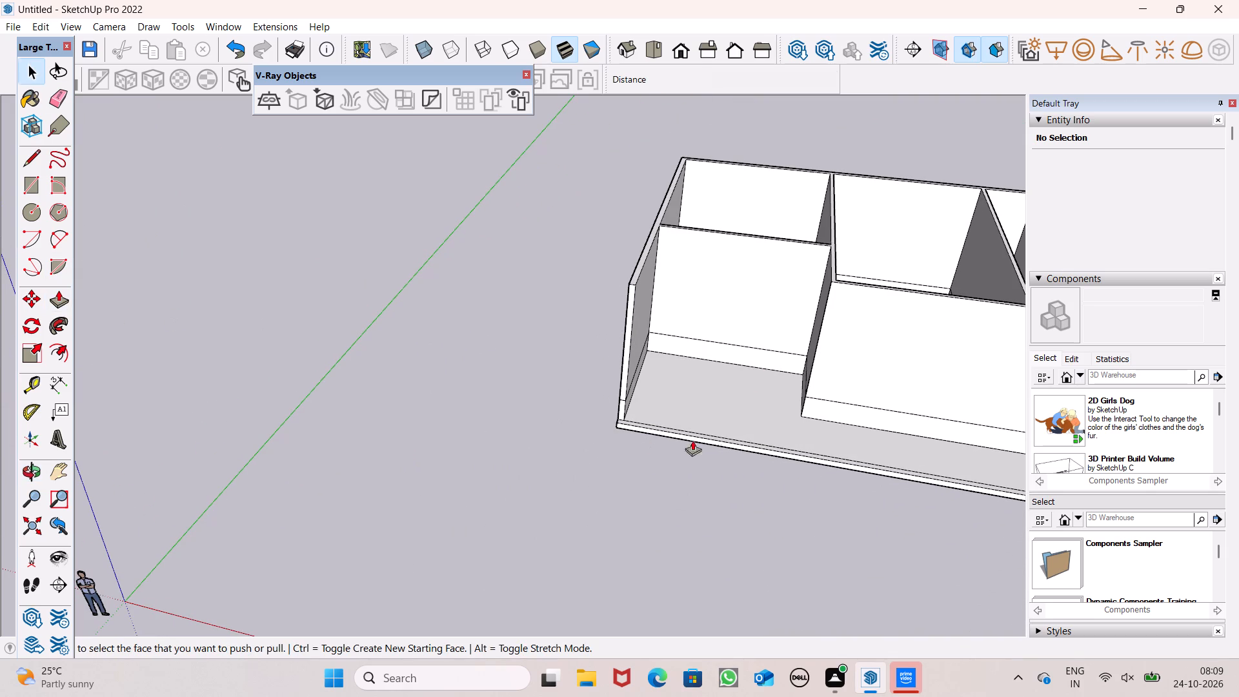
middle_drag(898, 396, 934, 356)
scroll(934, 356, up, 1)
scroll(756, 363, up, 6)
middle_drag(765, 389, 818, 429)
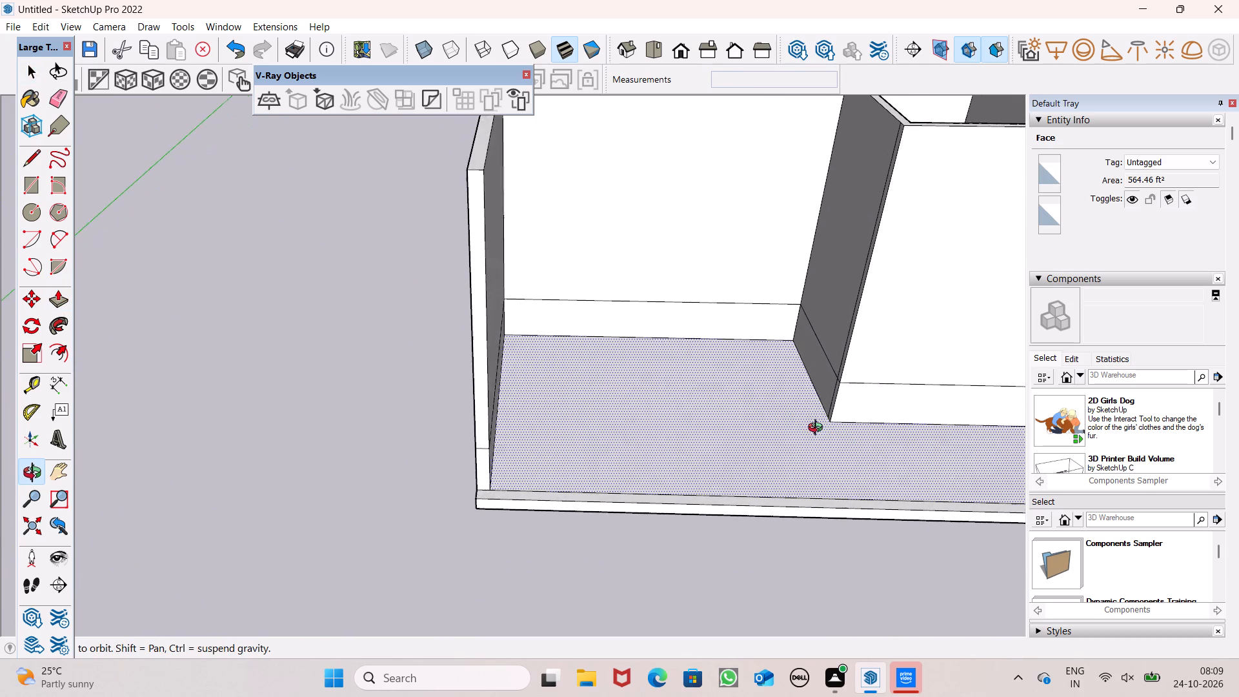
middle_drag(818, 429, 789, 434)
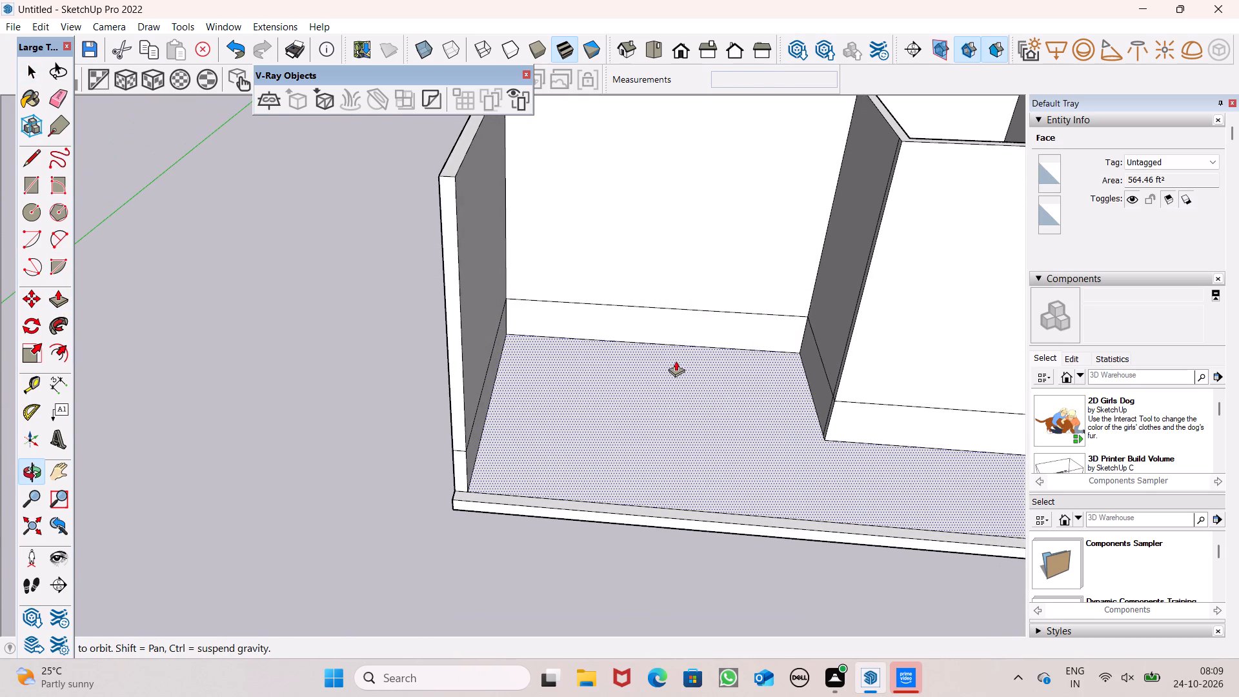
scroll(667, 350, down, 5)
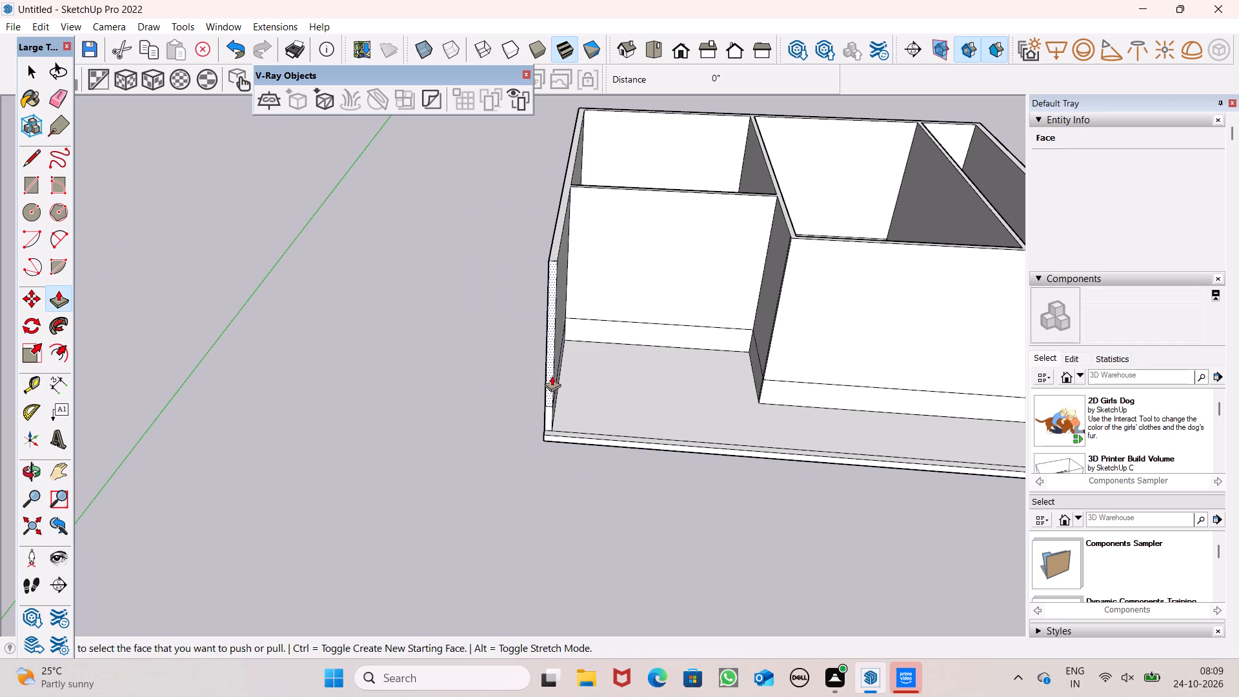
drag(552, 376, 777, 357)
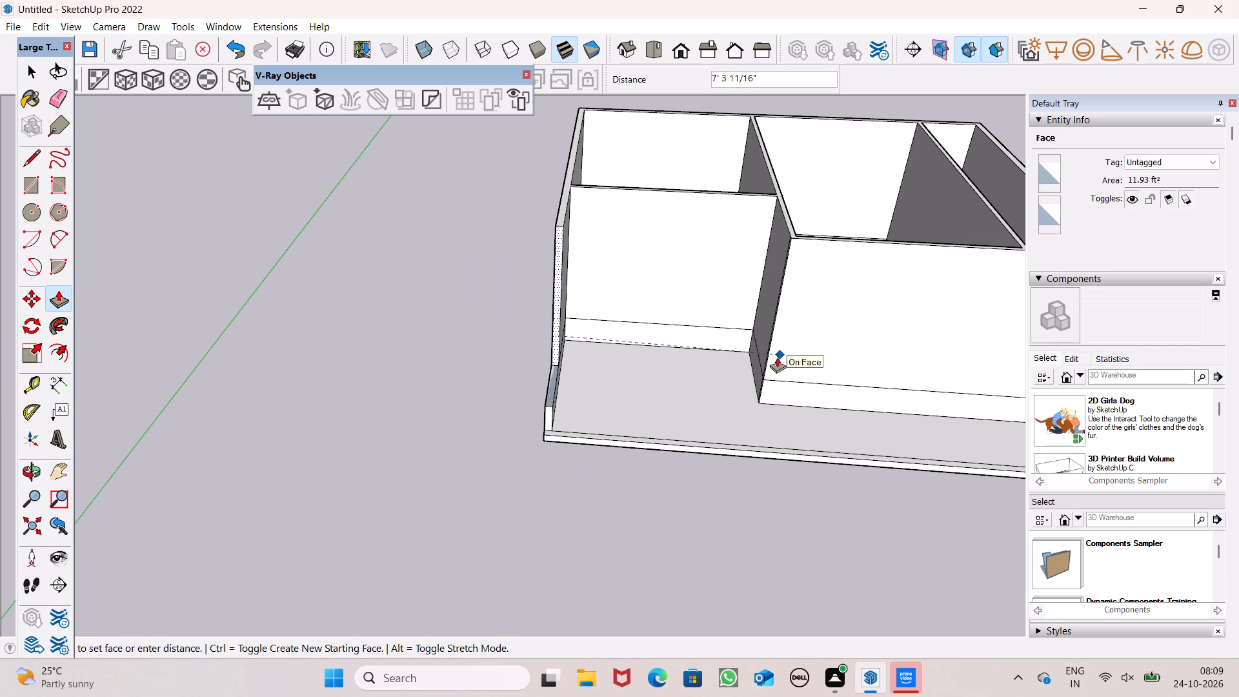
drag(777, 357, 772, 358)
Push the same outer wall's end face below the 3' line back about 8' 7".
drag(549, 420, 565, 373)
Pull the end face below the 3' line of the outer wall nearest the green axis out about 1' 3", flush with the upper part.
scroll(550, 372, up, 7)
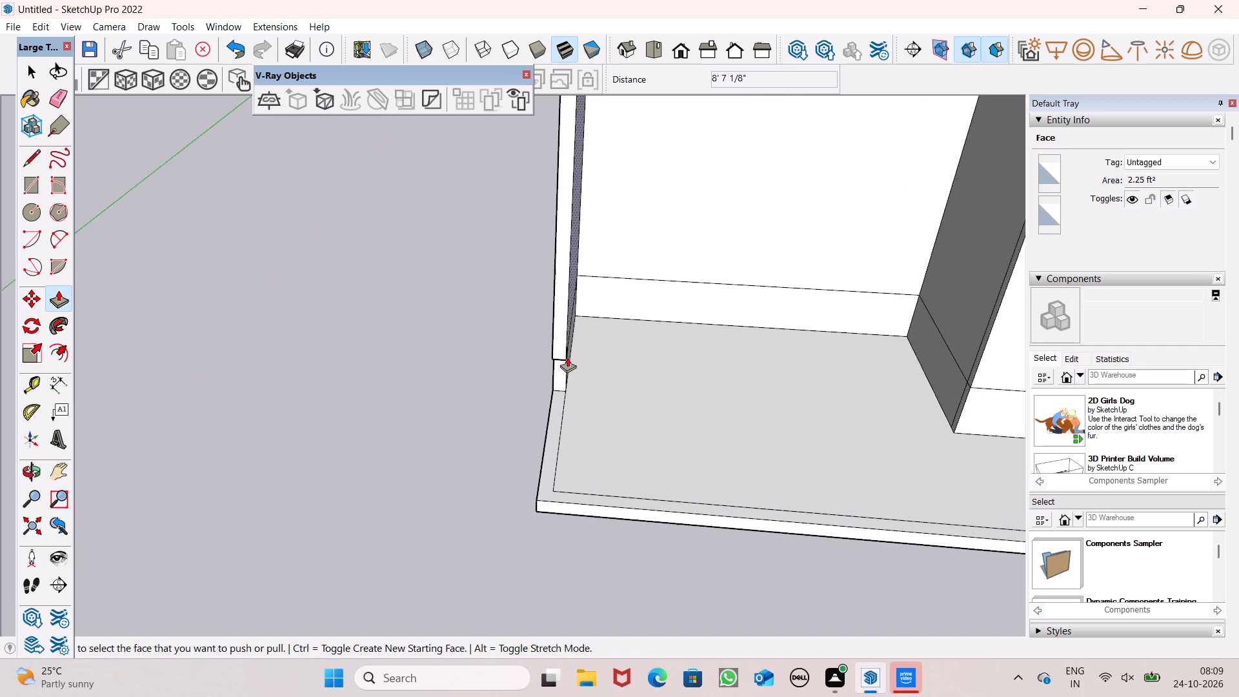
scroll(544, 370, down, 6)
middle_drag(567, 385, 480, 432)
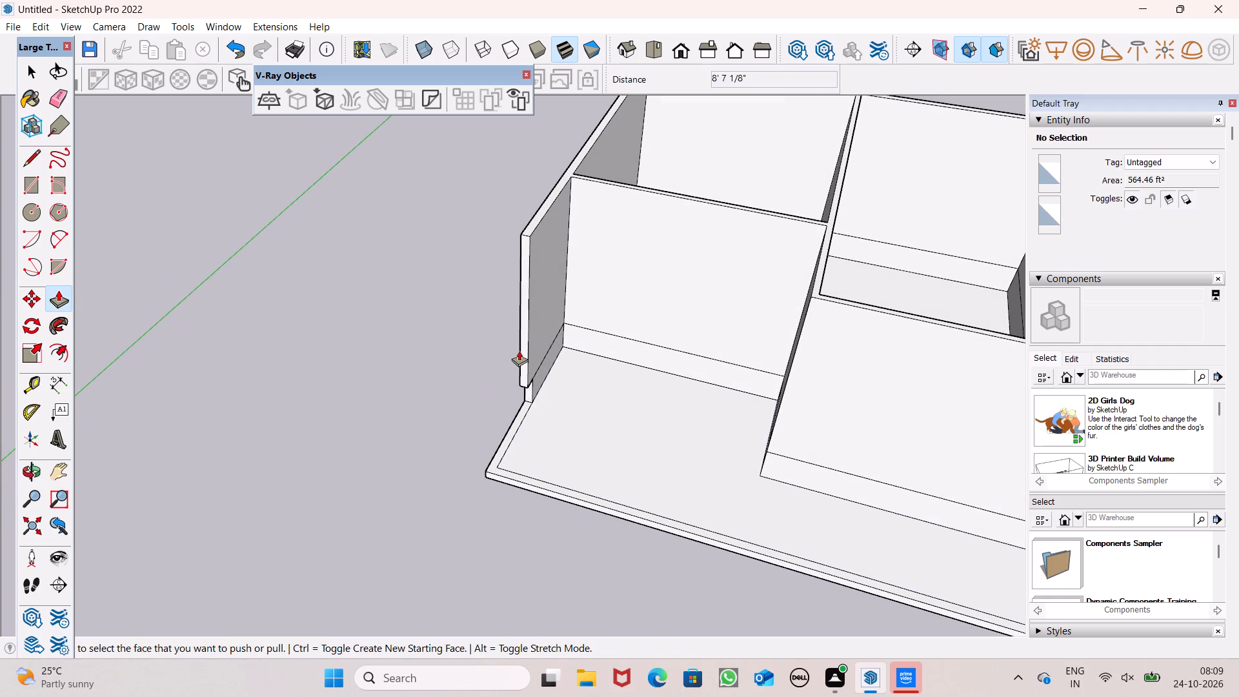
drag(521, 350, 776, 416)
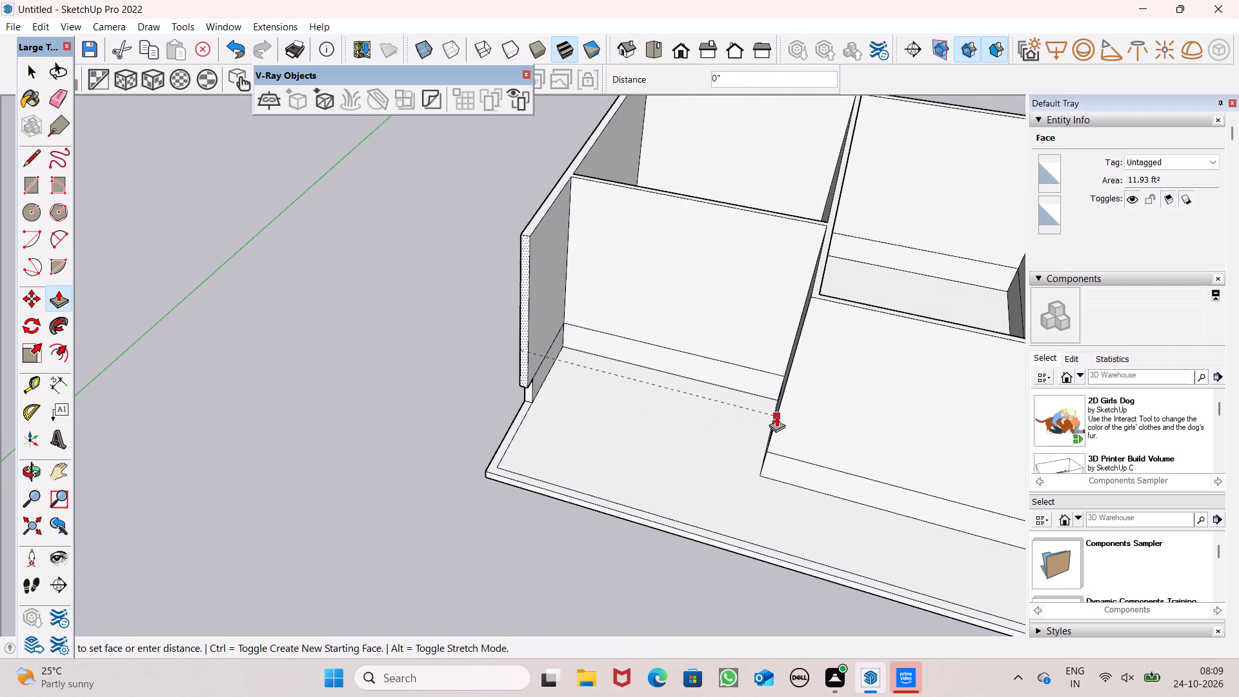
drag(776, 416, 781, 416)
drag(530, 396, 765, 450)
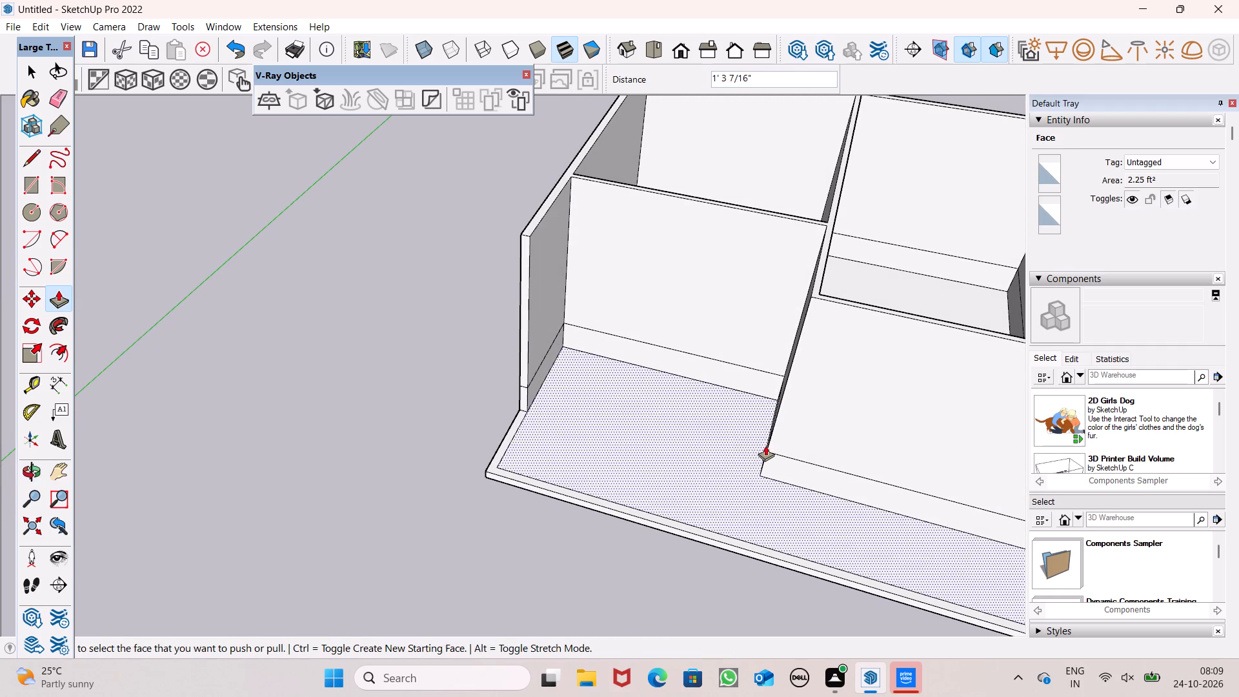
key(space)
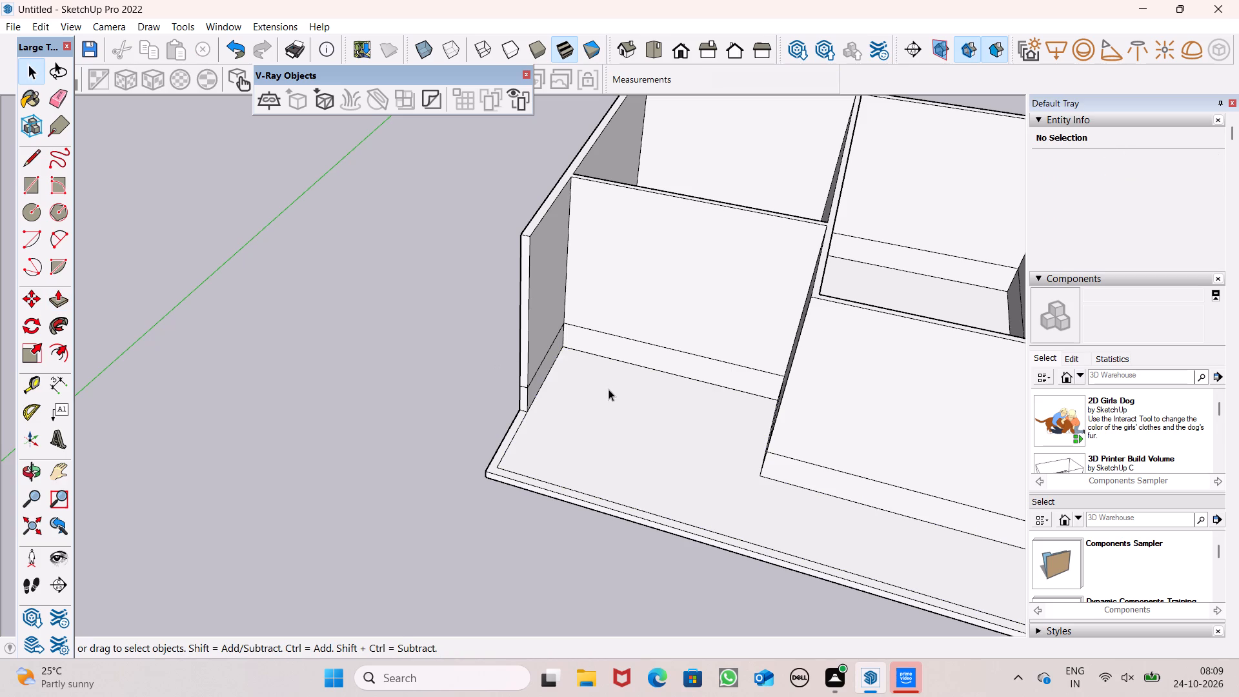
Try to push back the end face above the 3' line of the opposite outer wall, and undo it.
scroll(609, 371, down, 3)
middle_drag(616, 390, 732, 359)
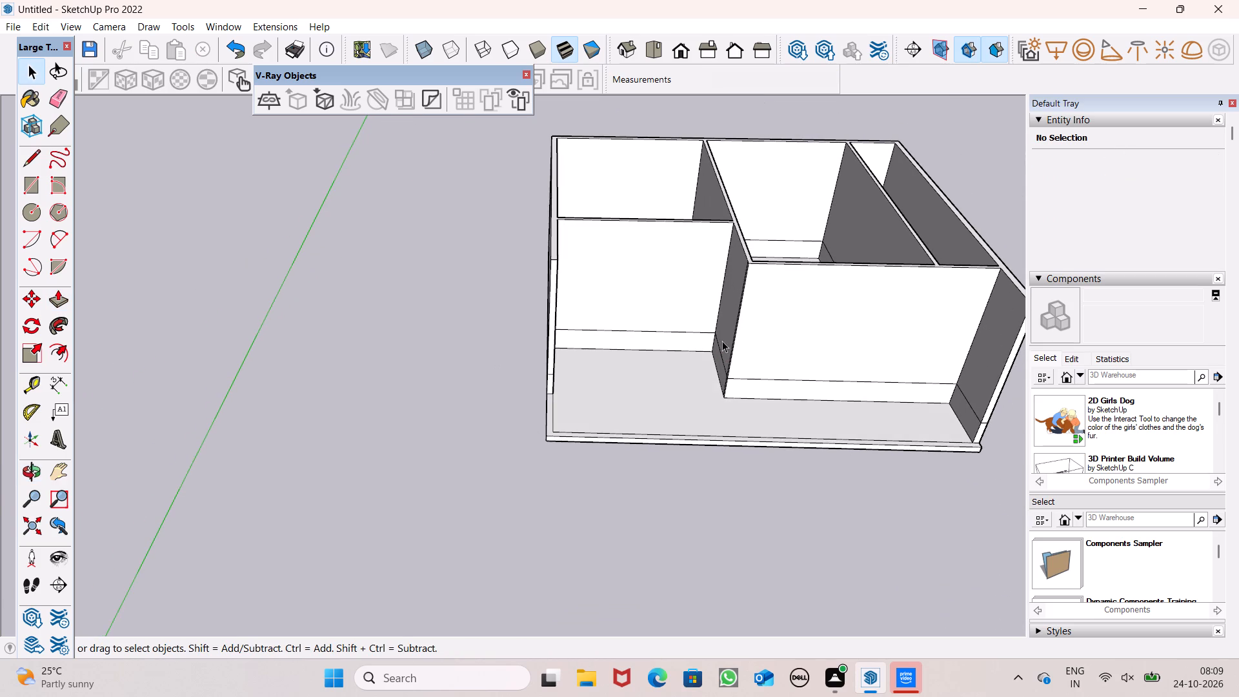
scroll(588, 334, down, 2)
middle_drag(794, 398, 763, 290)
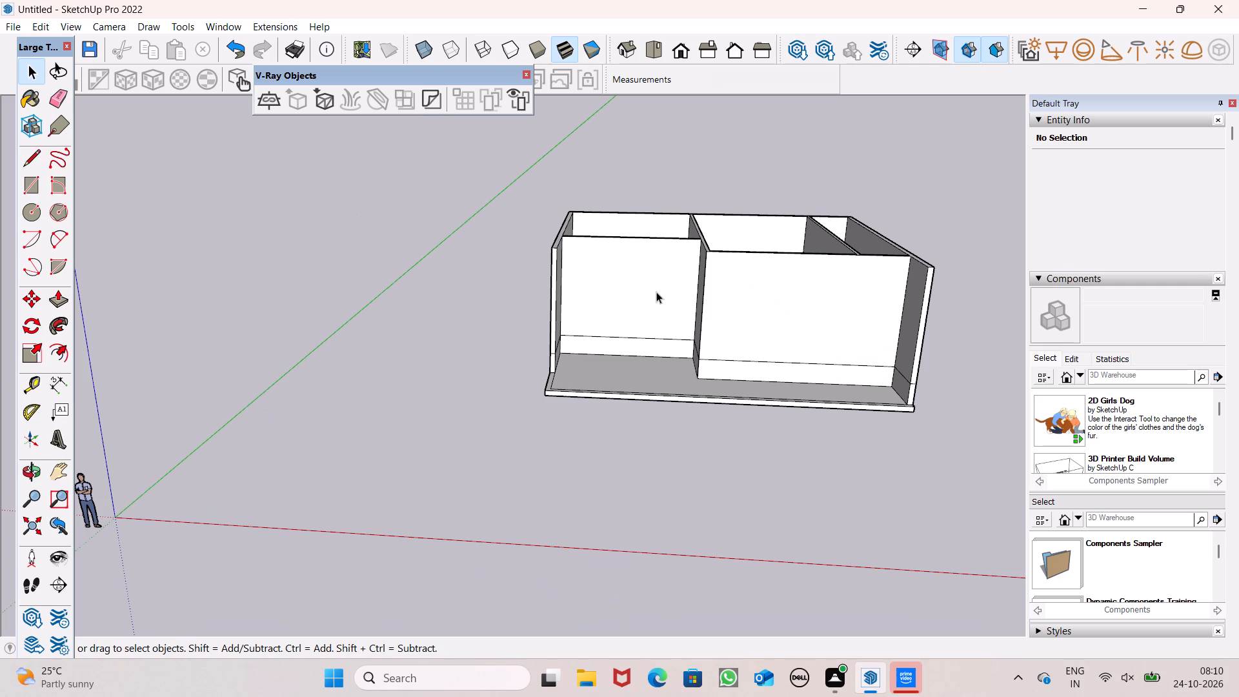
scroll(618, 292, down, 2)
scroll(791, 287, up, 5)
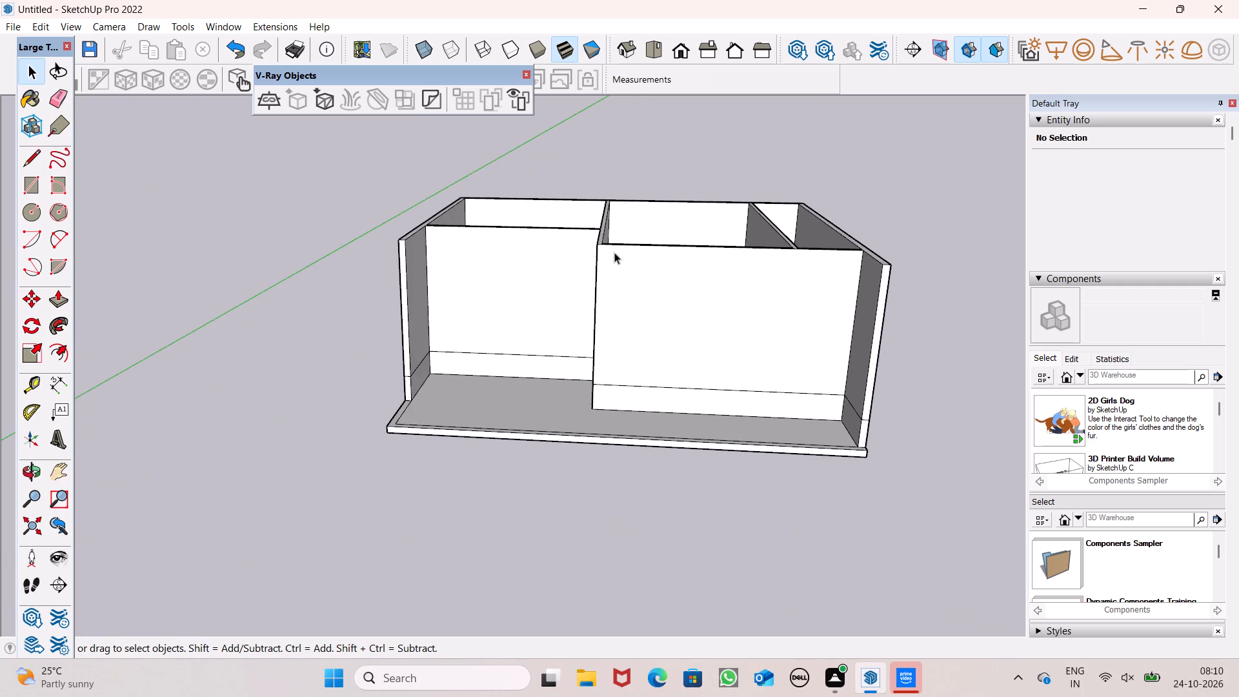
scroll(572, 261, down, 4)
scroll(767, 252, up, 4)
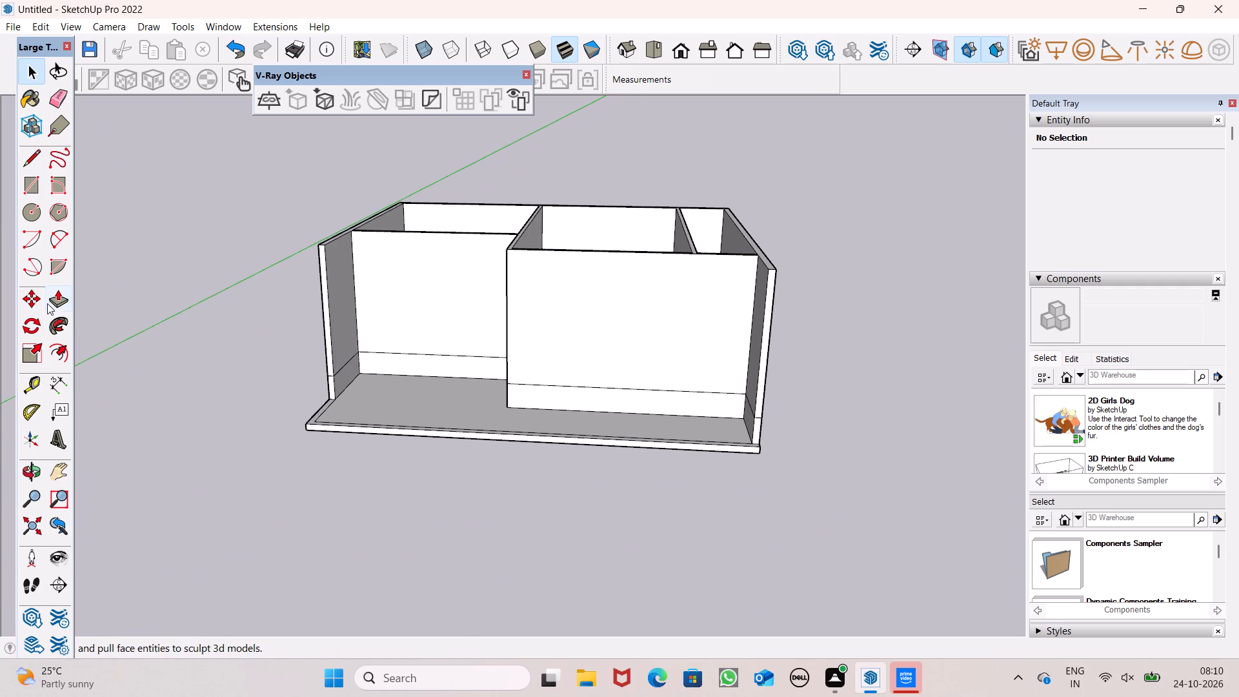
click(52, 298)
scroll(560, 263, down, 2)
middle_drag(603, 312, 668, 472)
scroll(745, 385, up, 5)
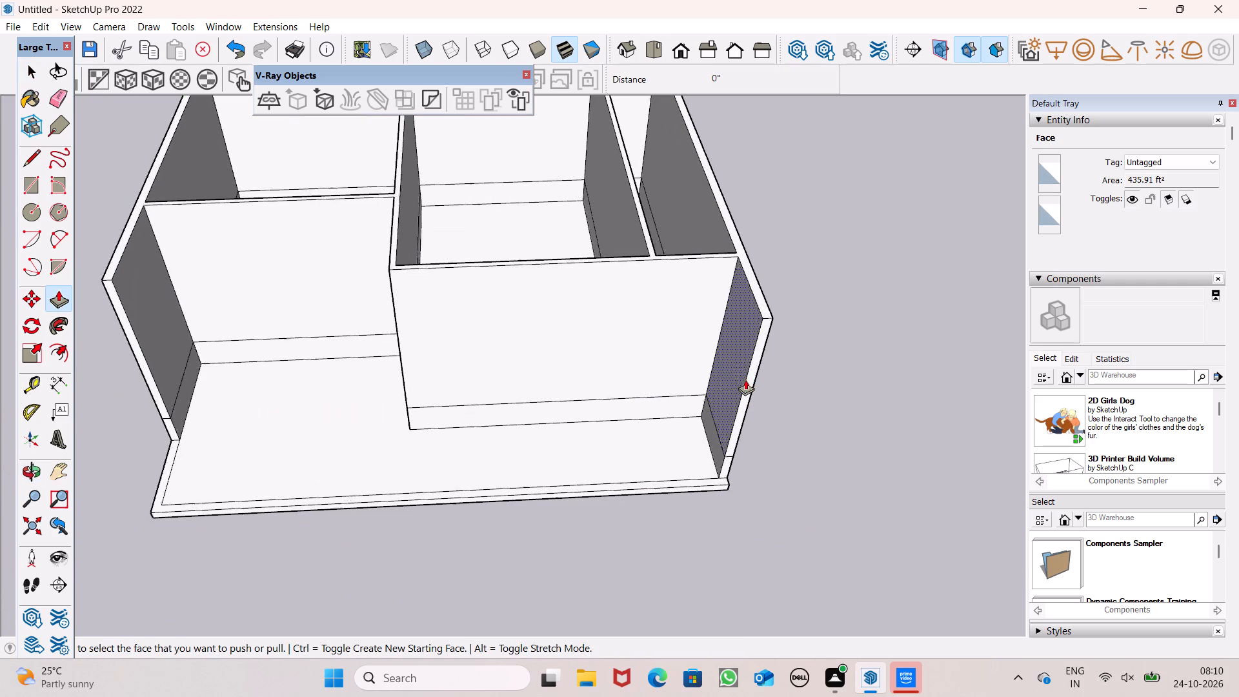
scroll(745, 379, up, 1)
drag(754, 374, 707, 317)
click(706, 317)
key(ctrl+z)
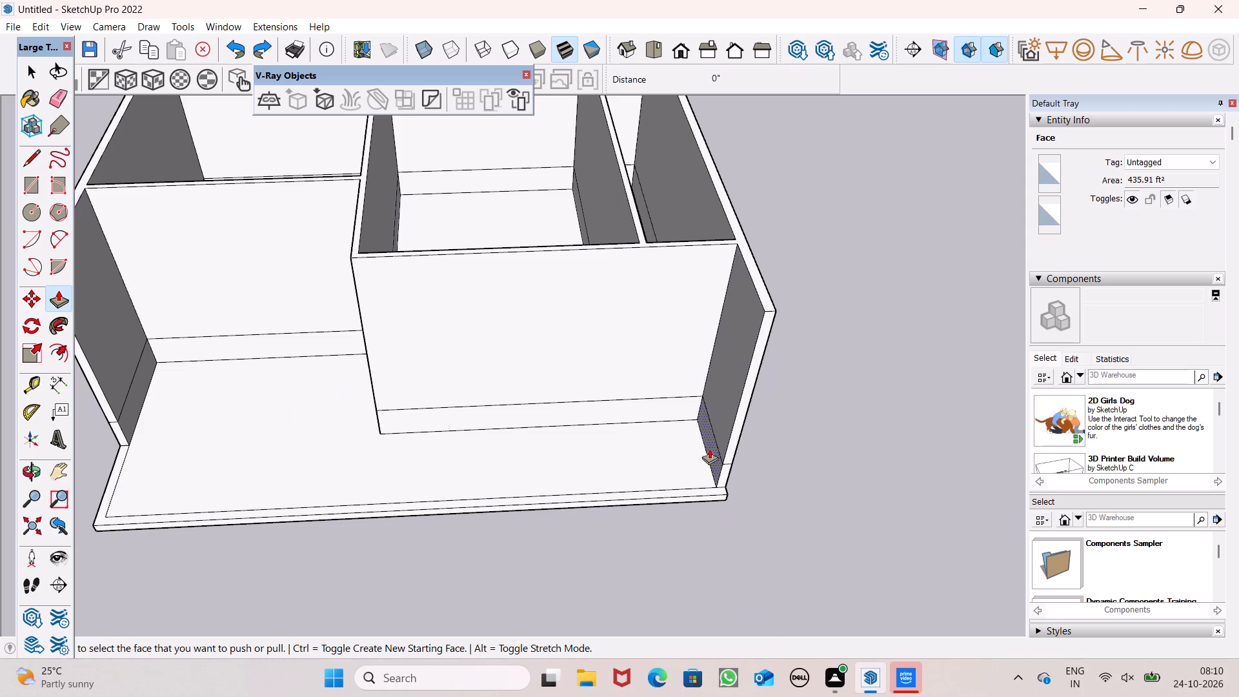
Push the end face above the 3' line of the outer wall farthest from the green axis back about 7' 4".
drag(737, 434, 696, 364)
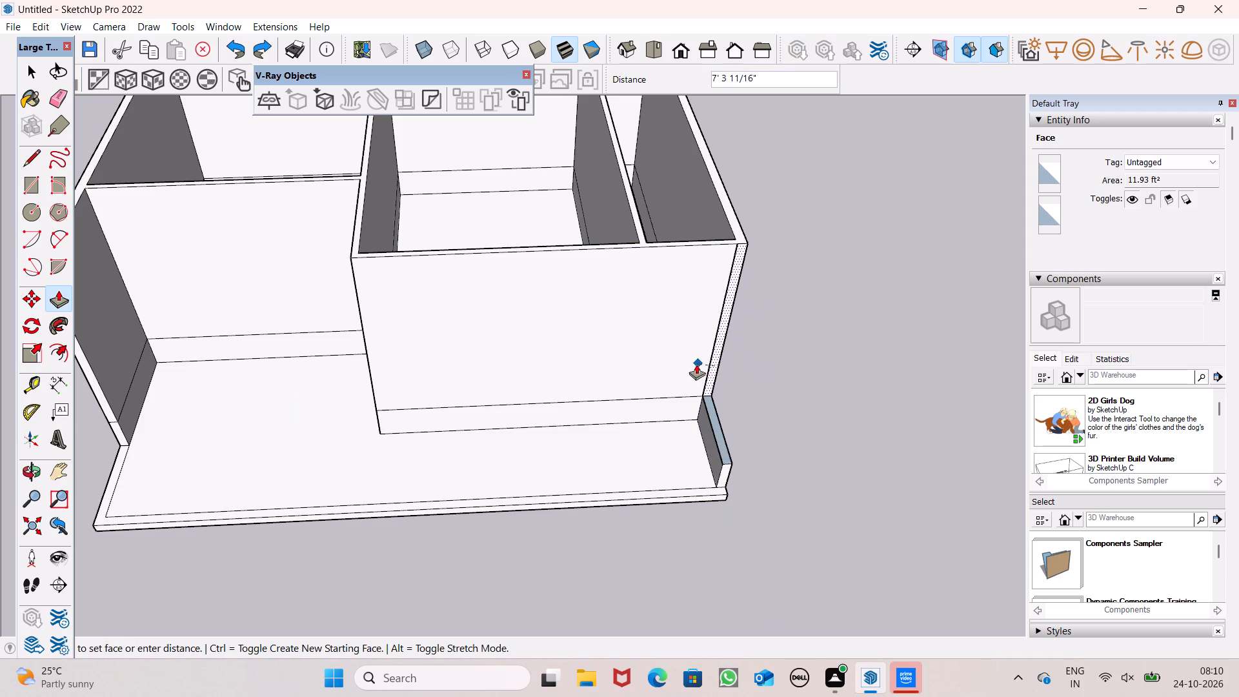
drag(696, 364, 696, 364)
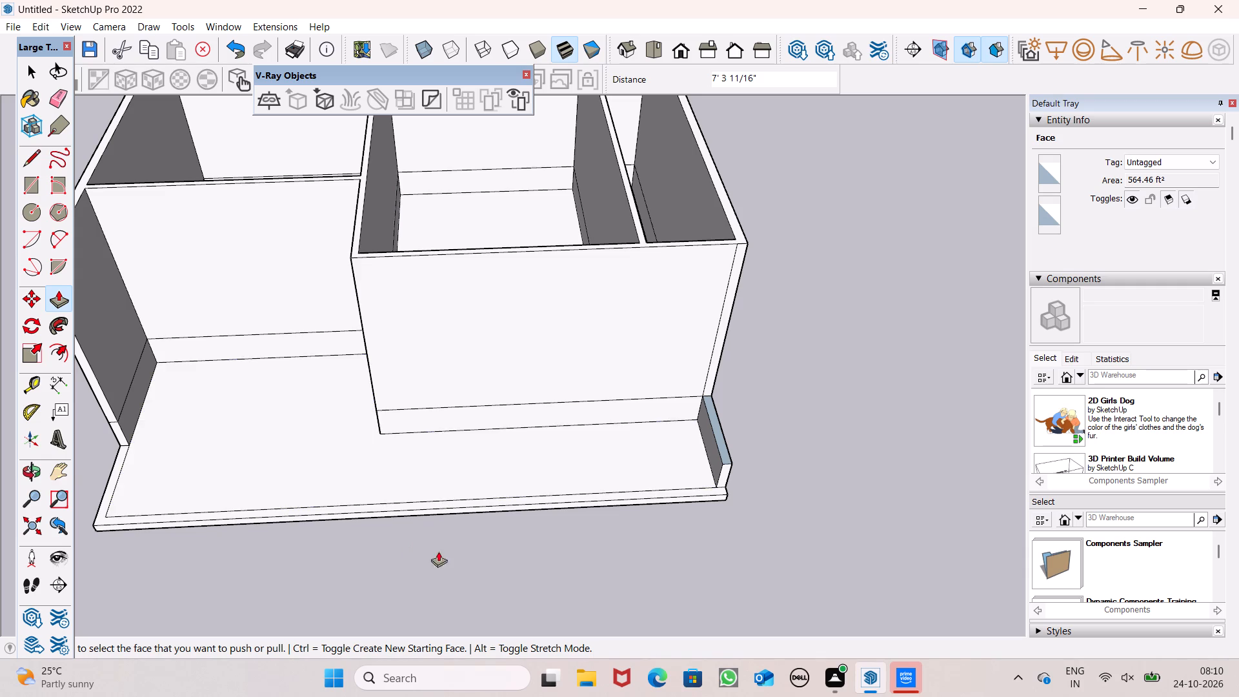
Push the same outer wall's end face below the 3' line back about 7' 4", flush with the front room wall.
drag(723, 477, 721, 447)
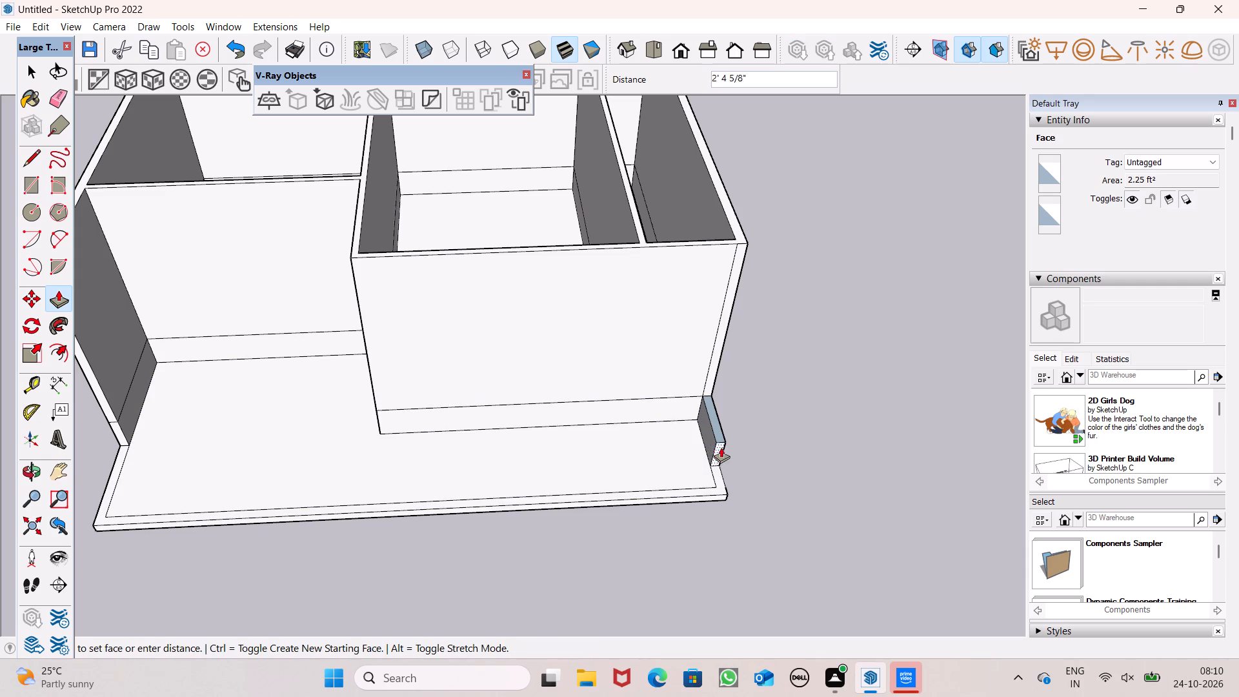
drag(721, 447, 712, 352)
scroll(803, 396, down, 10)
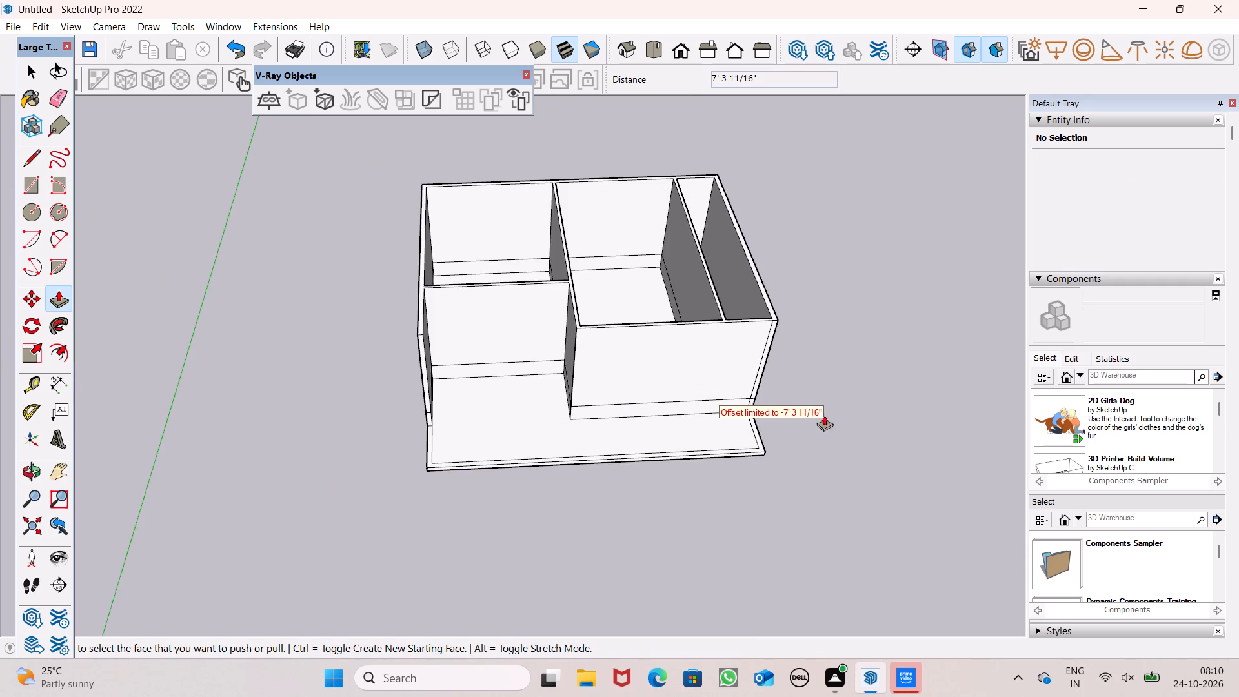
middle_drag(817, 285, 825, 208)
drag(817, 283, 825, 208)
key(space)
Examine the whole building and its opened front area from several angles.
scroll(854, 361, down, 6)
middle_drag(878, 369, 833, 218)
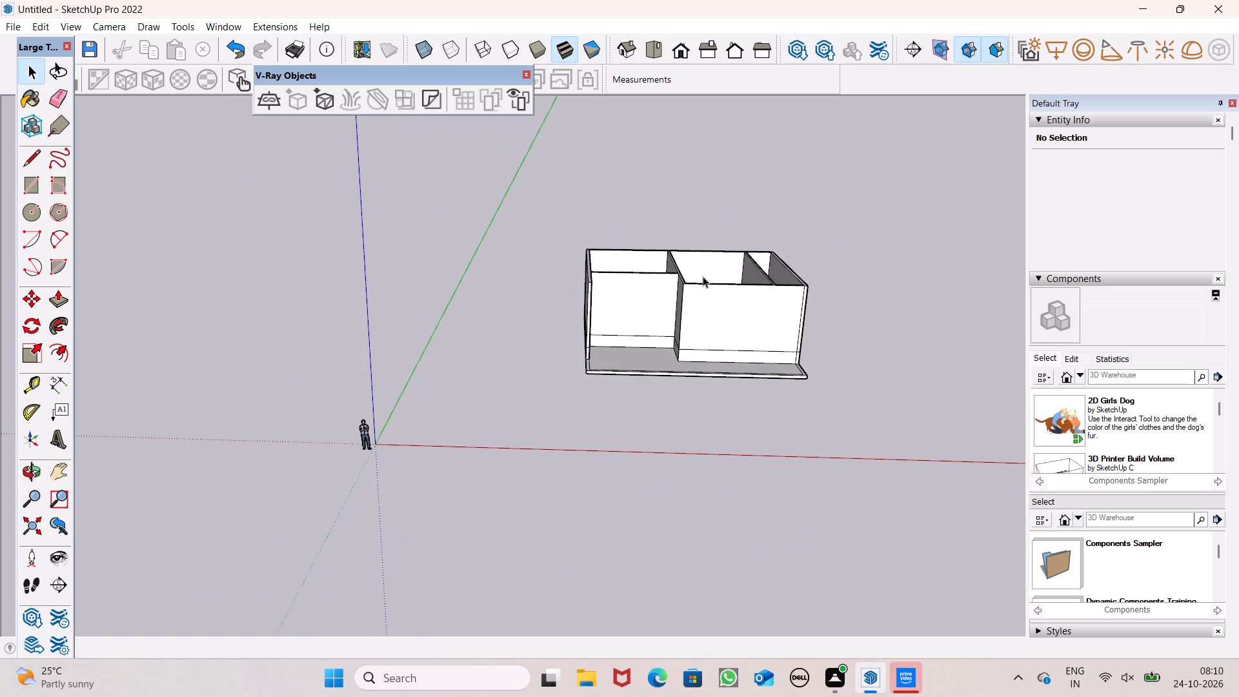
scroll(701, 276, up, 8)
scroll(696, 288, down, 5)
middle_drag(730, 337, 715, 305)
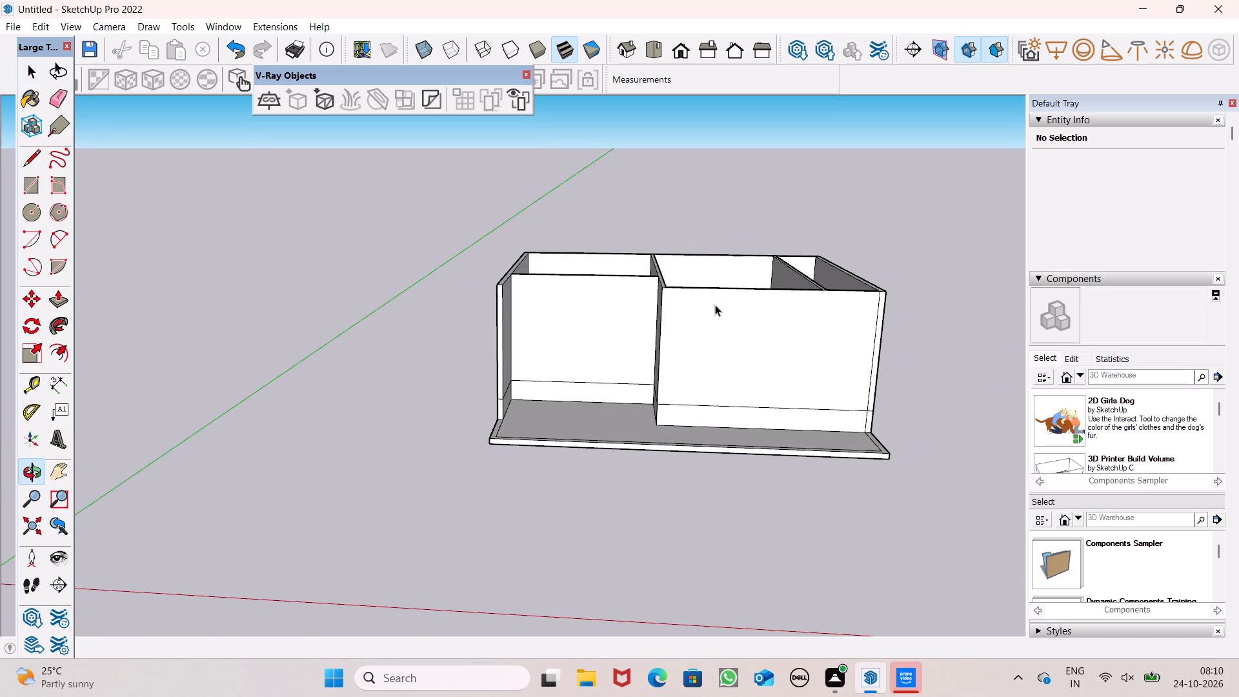
scroll(671, 283, down, 3)
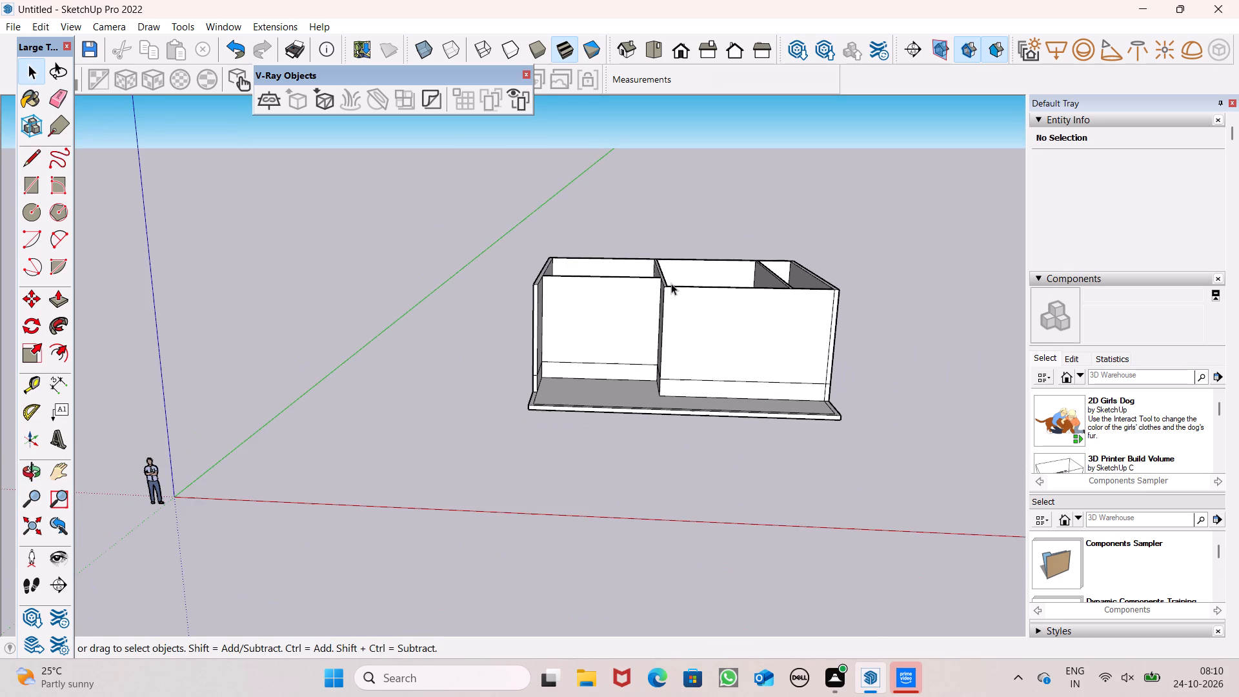
scroll(717, 276, down, 2)
scroll(827, 276, down, 2)
middle_drag(851, 308, 856, 461)
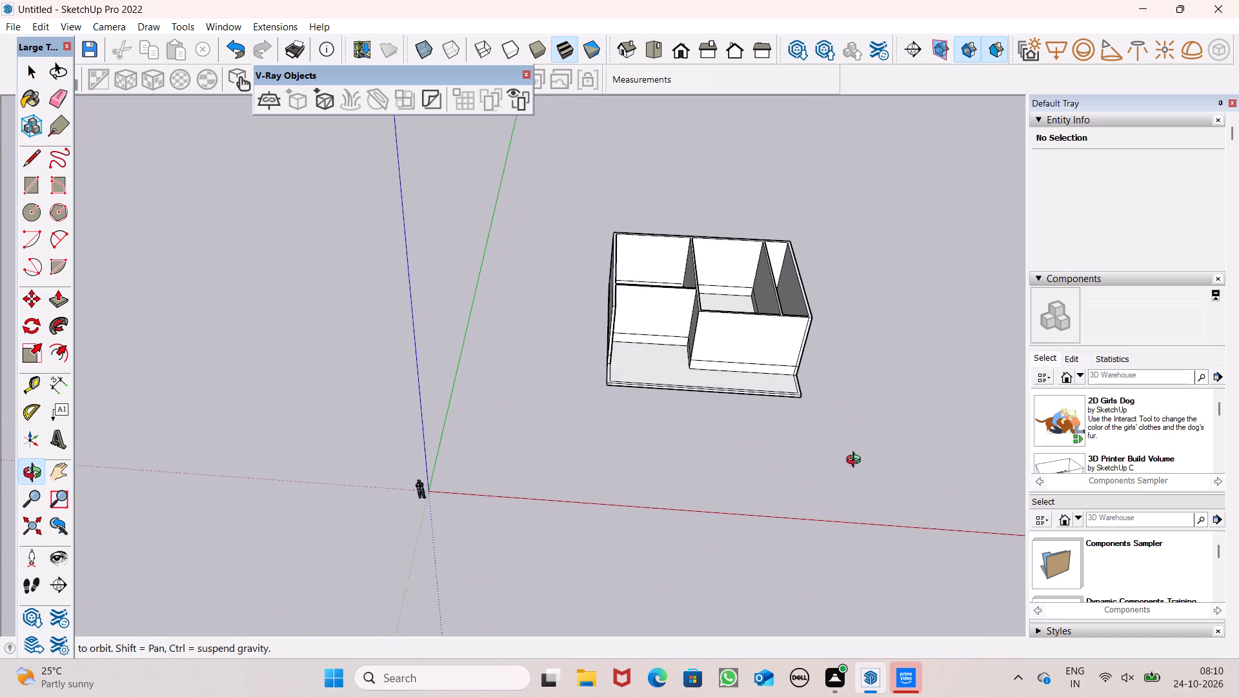
middle_drag(856, 461, 868, 476)
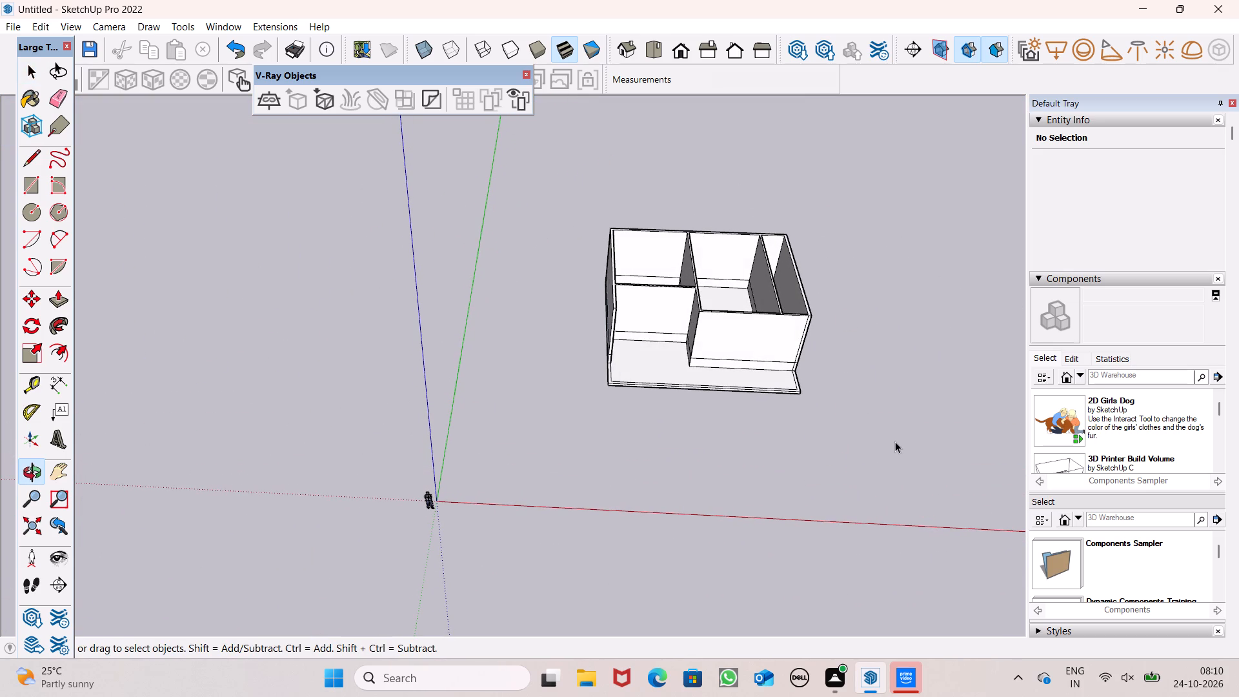
scroll(694, 291, down, 4)
scroll(556, 196, up, 1)
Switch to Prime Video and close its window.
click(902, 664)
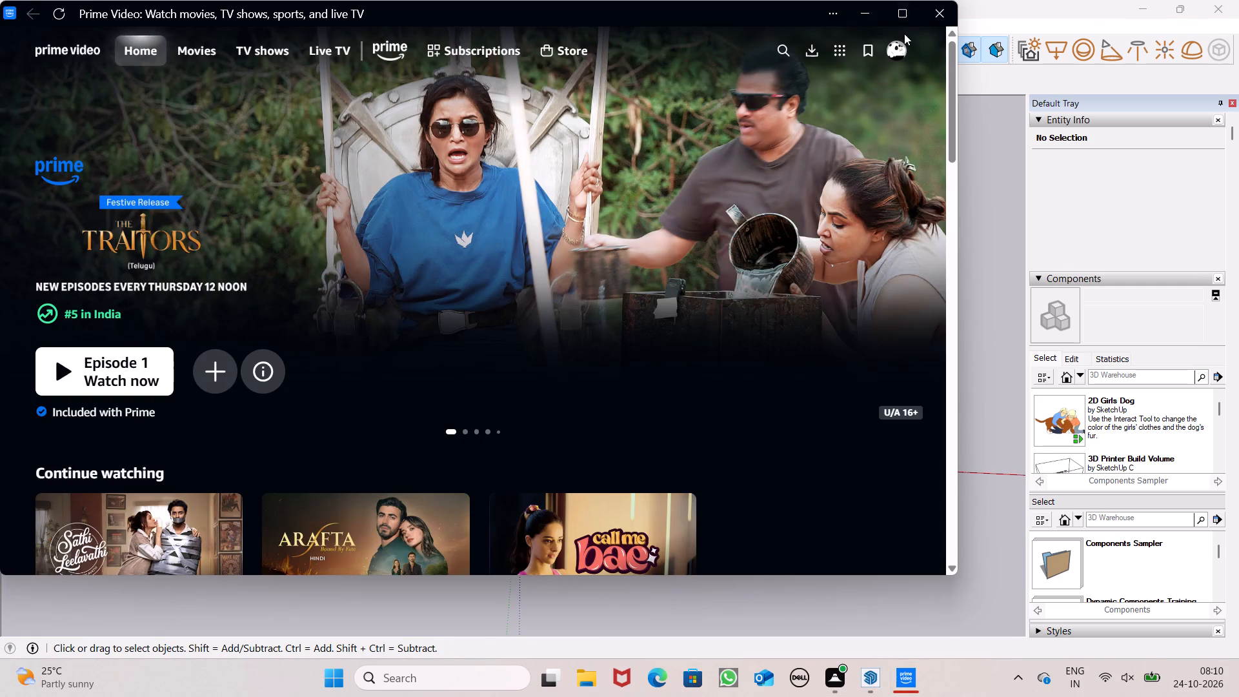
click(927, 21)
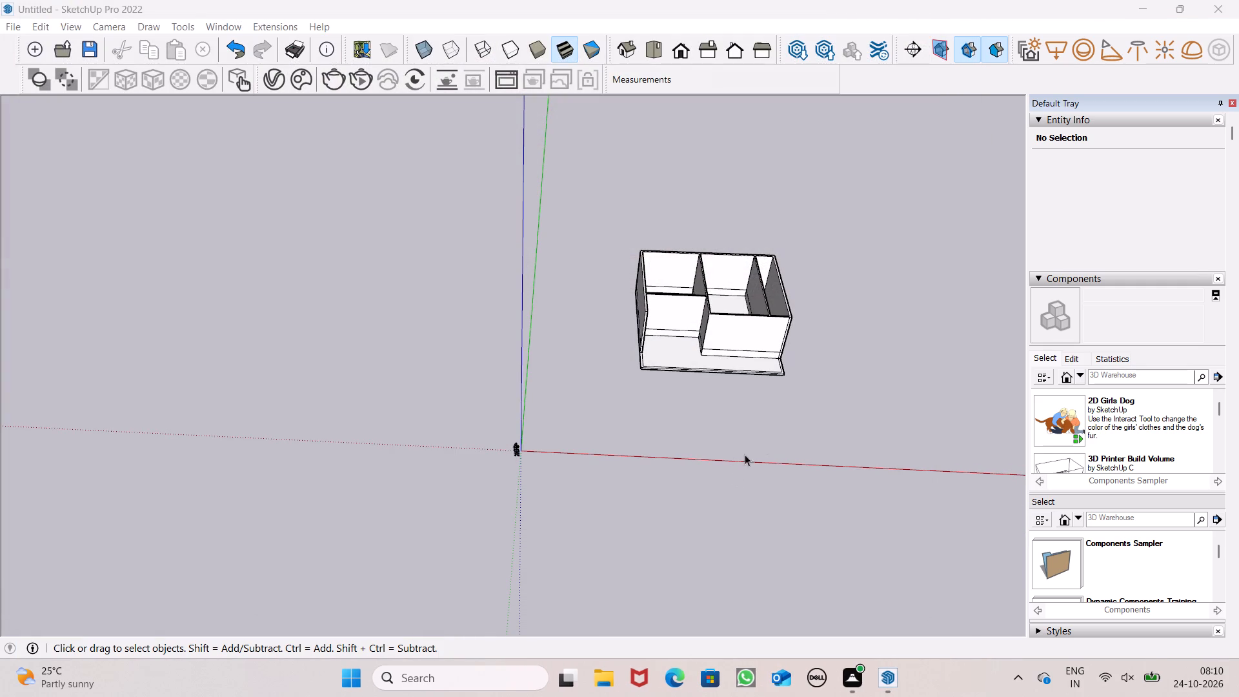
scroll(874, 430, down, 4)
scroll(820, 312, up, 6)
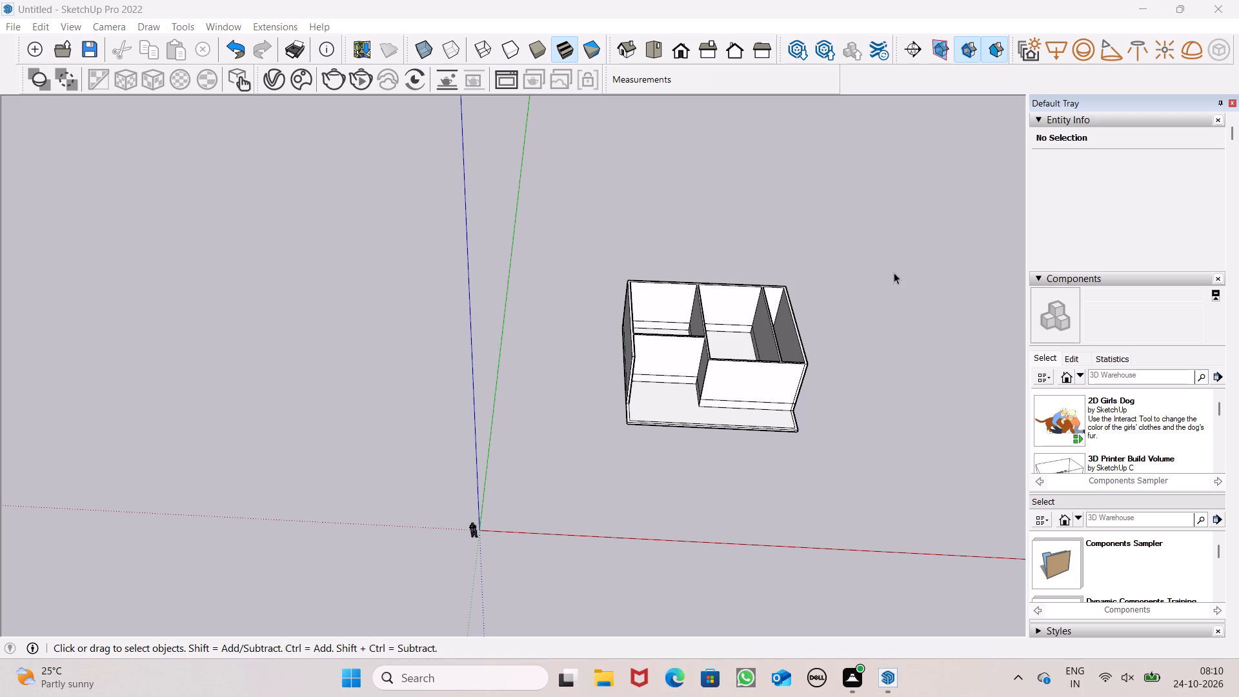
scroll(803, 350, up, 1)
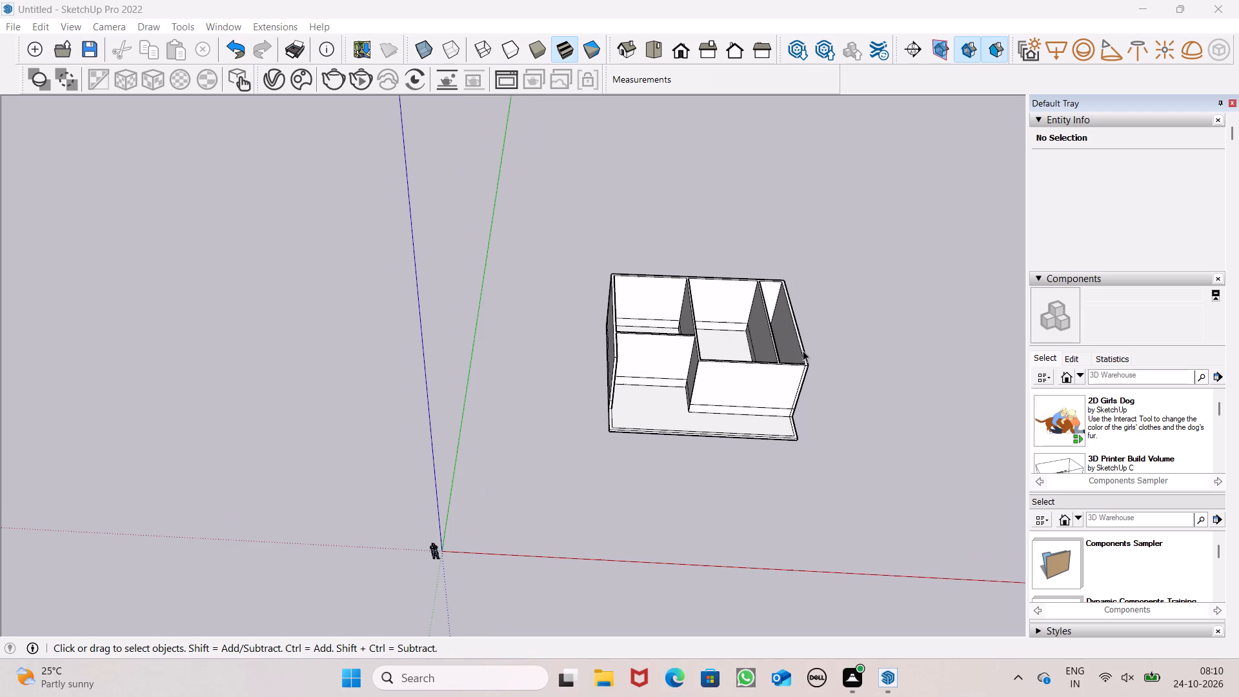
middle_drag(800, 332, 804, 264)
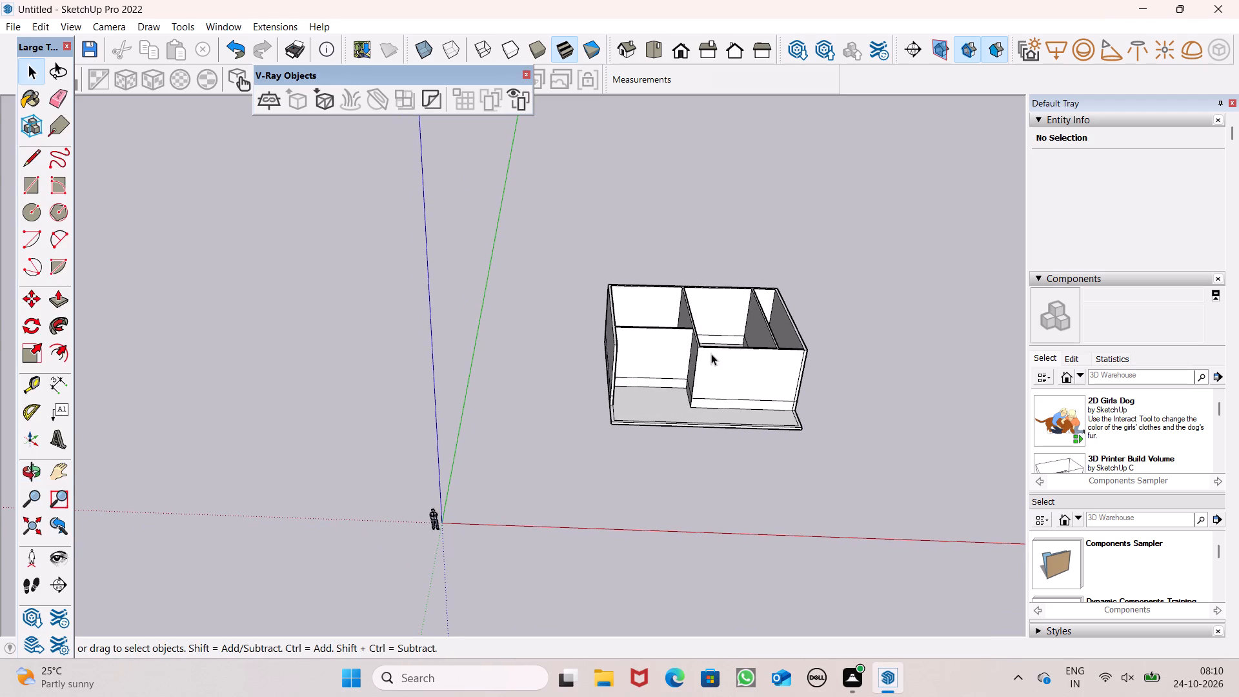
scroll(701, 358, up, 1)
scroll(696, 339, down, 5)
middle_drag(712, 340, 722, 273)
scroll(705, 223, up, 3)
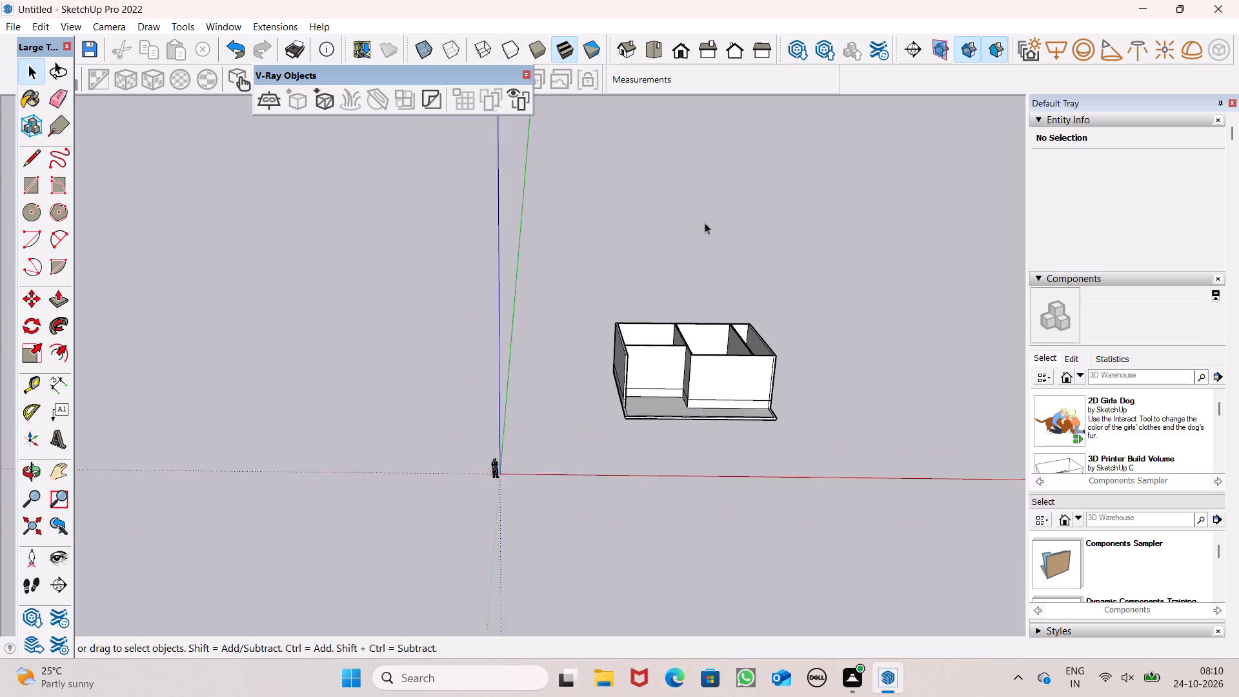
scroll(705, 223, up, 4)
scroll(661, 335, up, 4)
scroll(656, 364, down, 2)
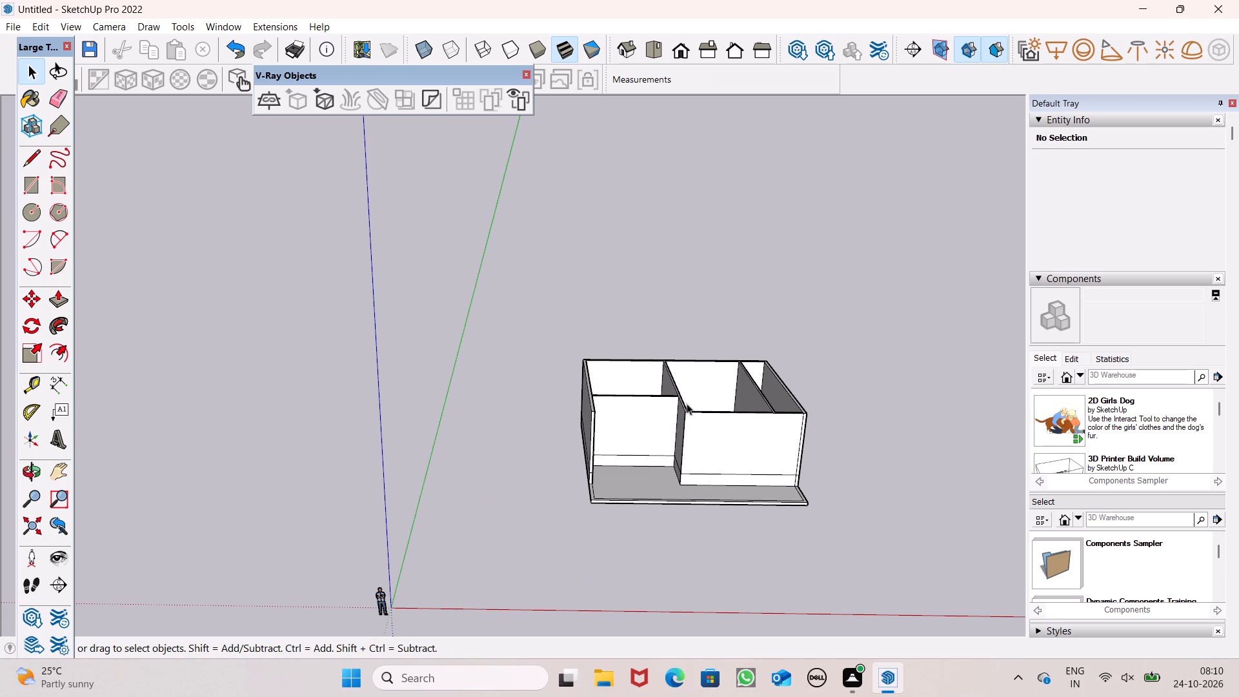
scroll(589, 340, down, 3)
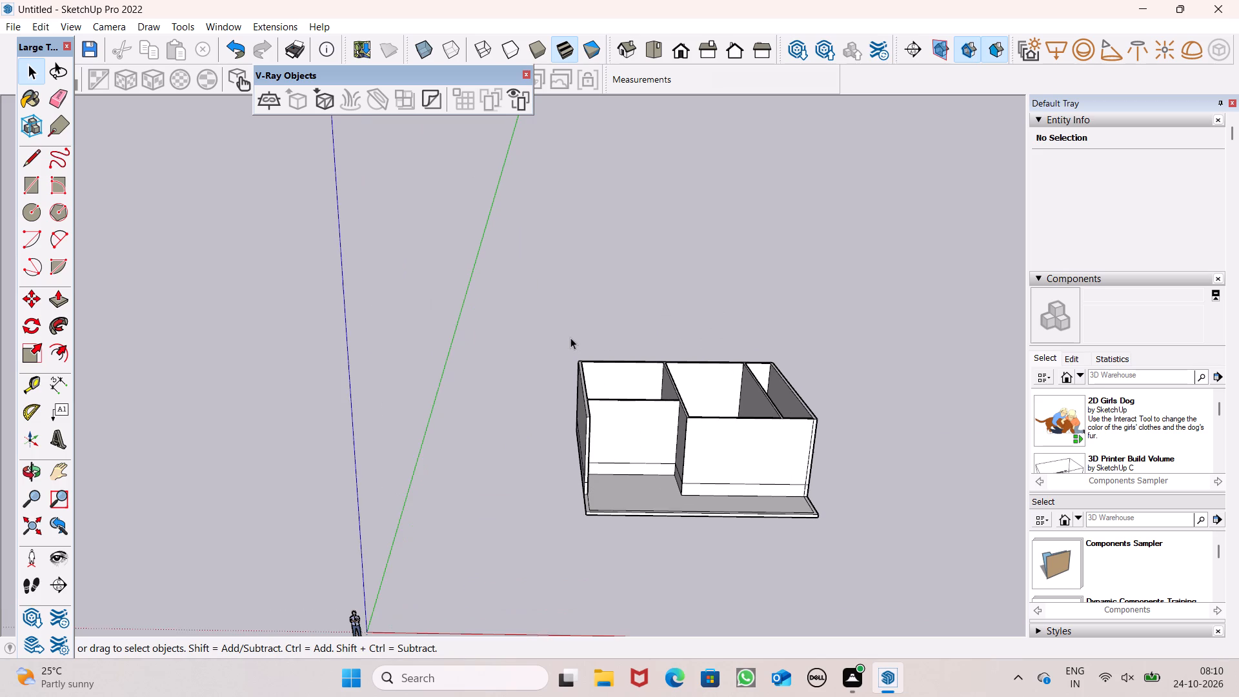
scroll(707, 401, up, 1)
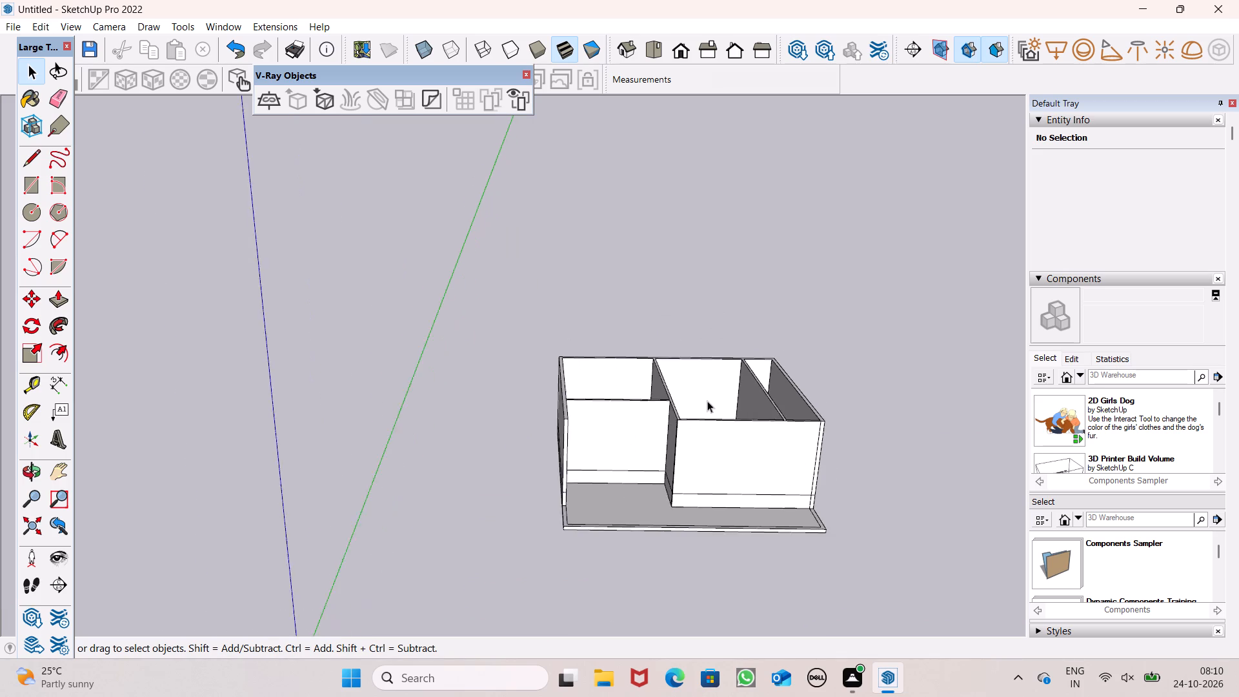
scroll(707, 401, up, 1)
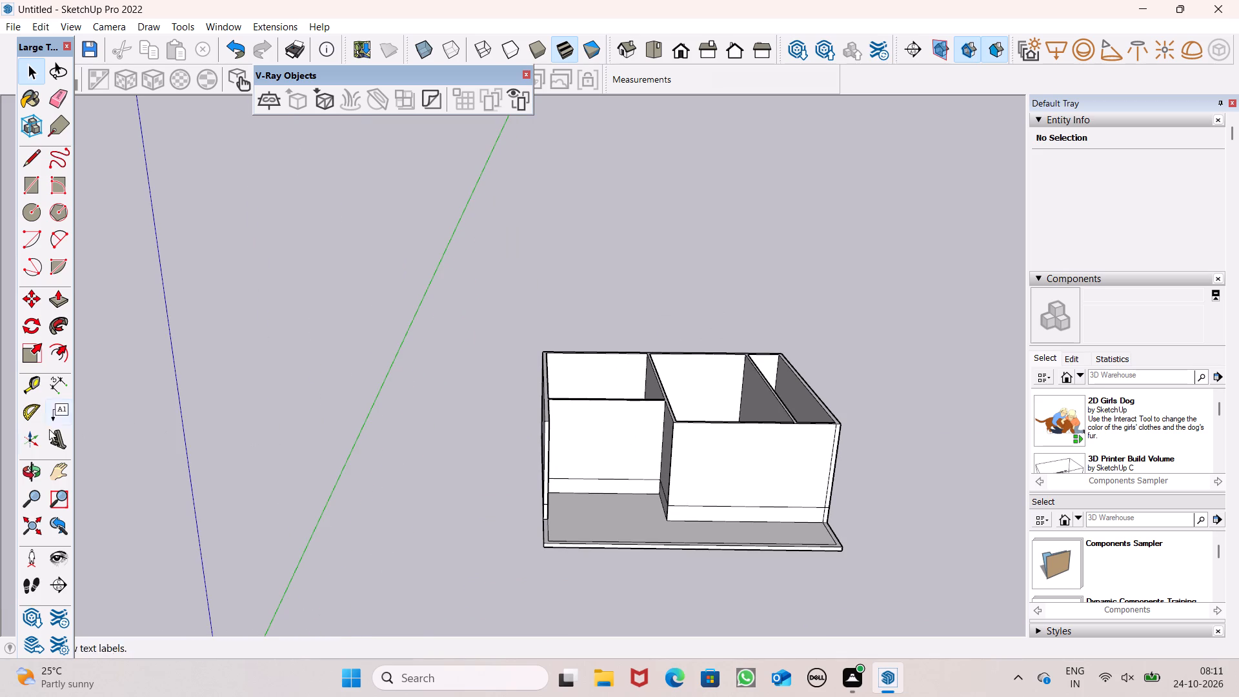
Raise the connected top face of the outer and interior walls by 3' as a new Push/Pull section, keeping the dividing line.
click(62, 298)
scroll(609, 394, up, 2)
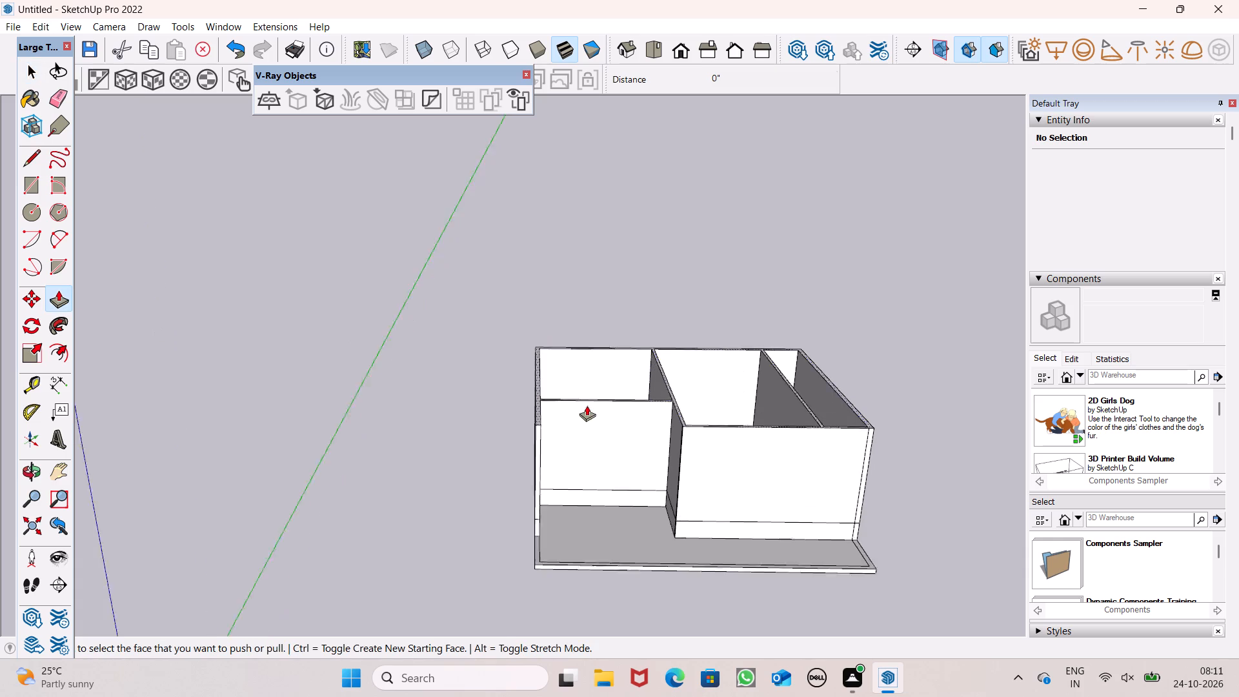
scroll(587, 405, up, 4)
click(504, 417)
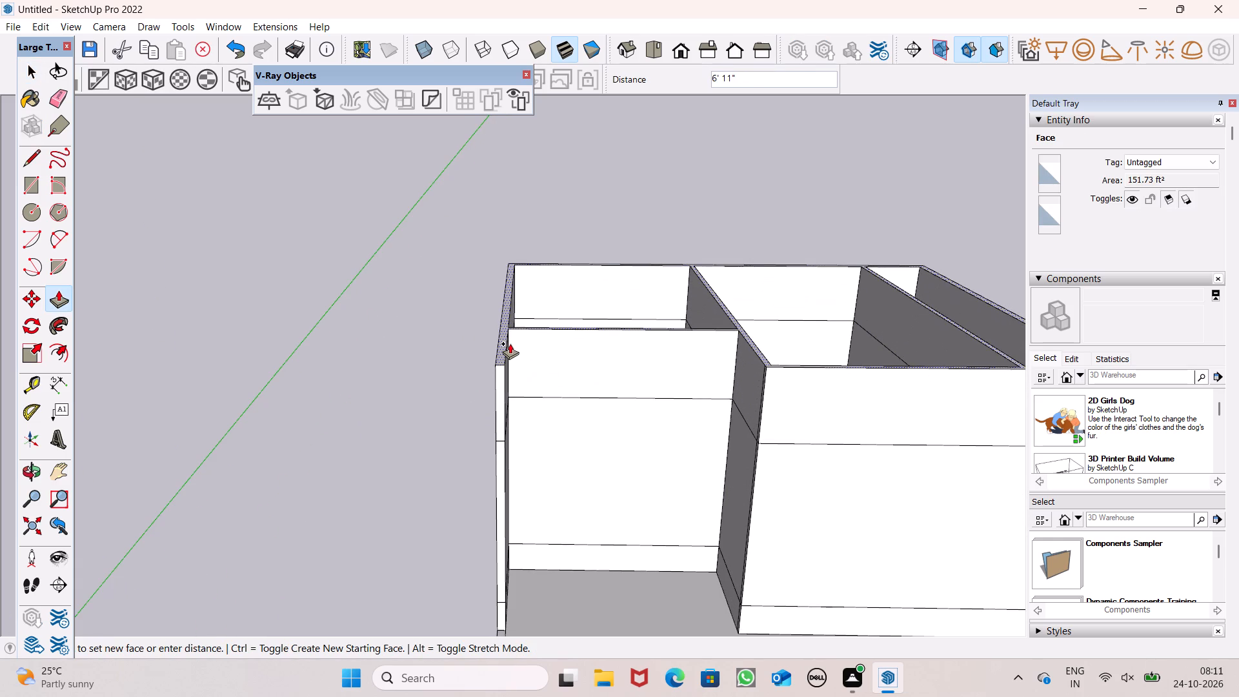
text(3')
key(Return)
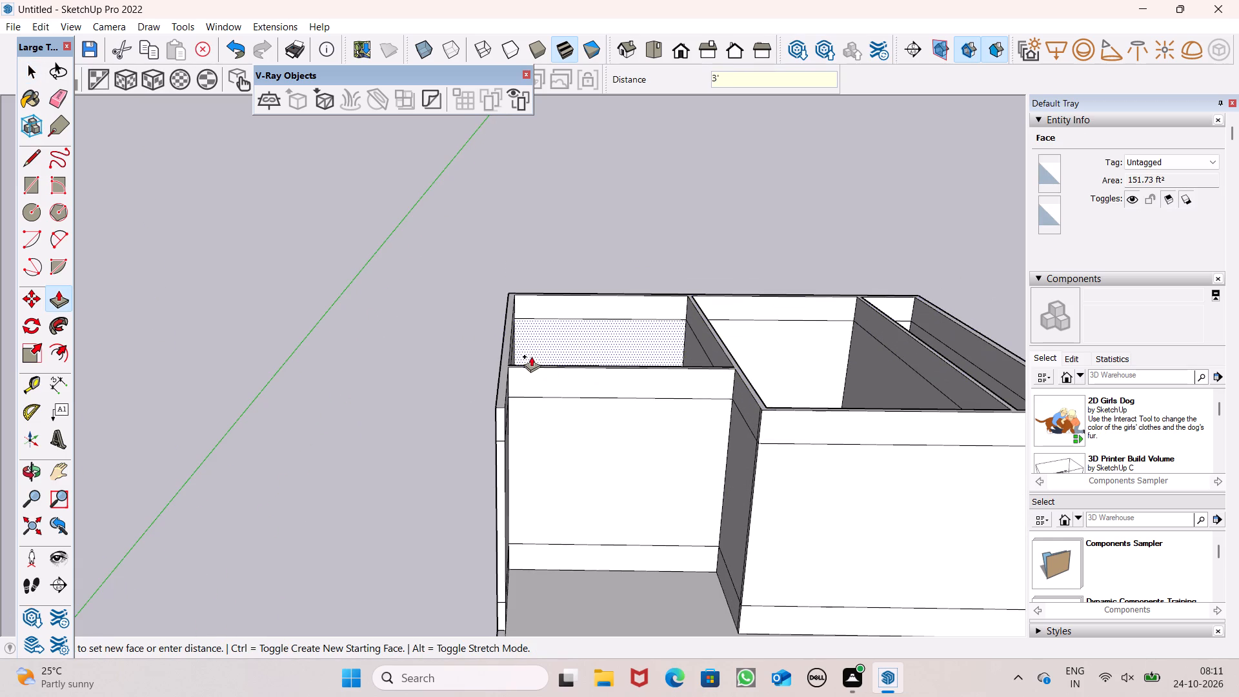
scroll(712, 366, down, 5)
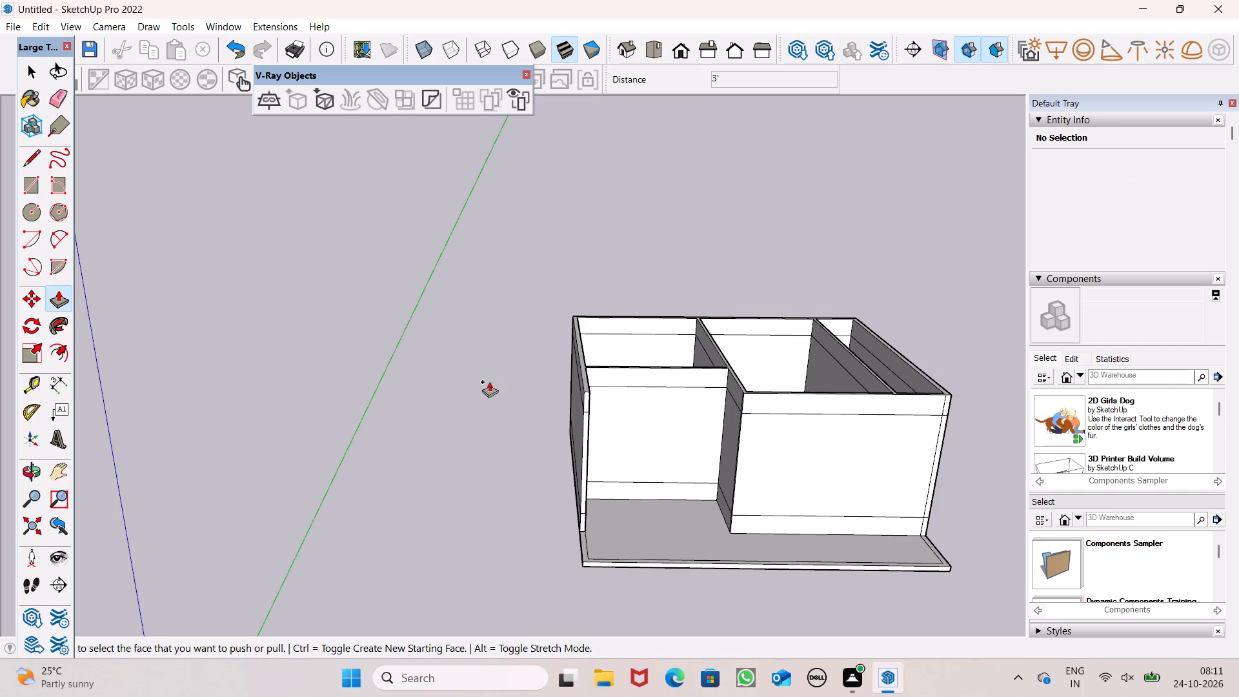
middle_drag(622, 373, 607, 434)
scroll(607, 379, up, 4)
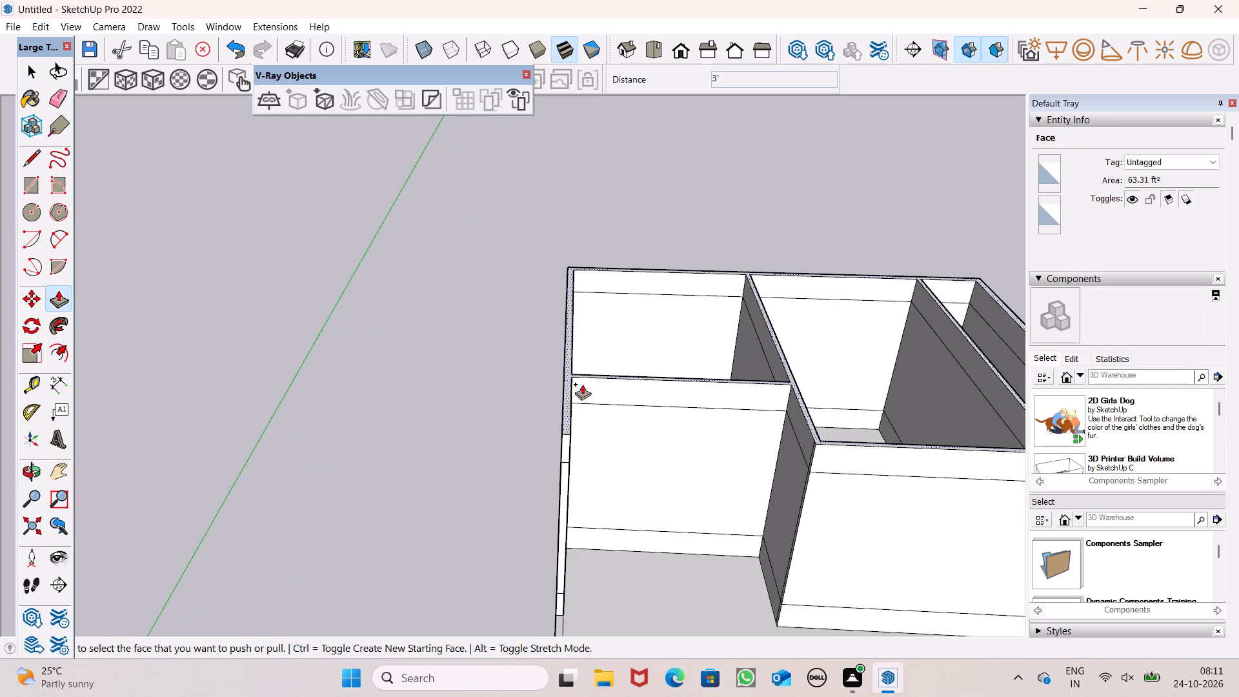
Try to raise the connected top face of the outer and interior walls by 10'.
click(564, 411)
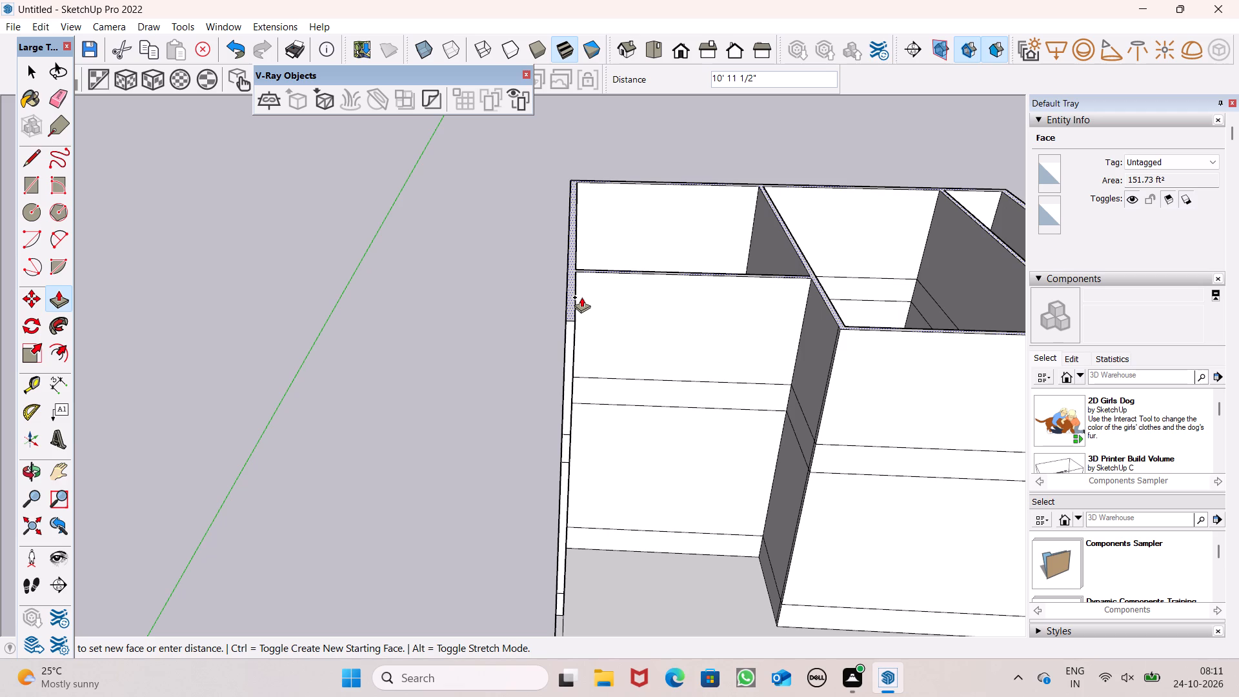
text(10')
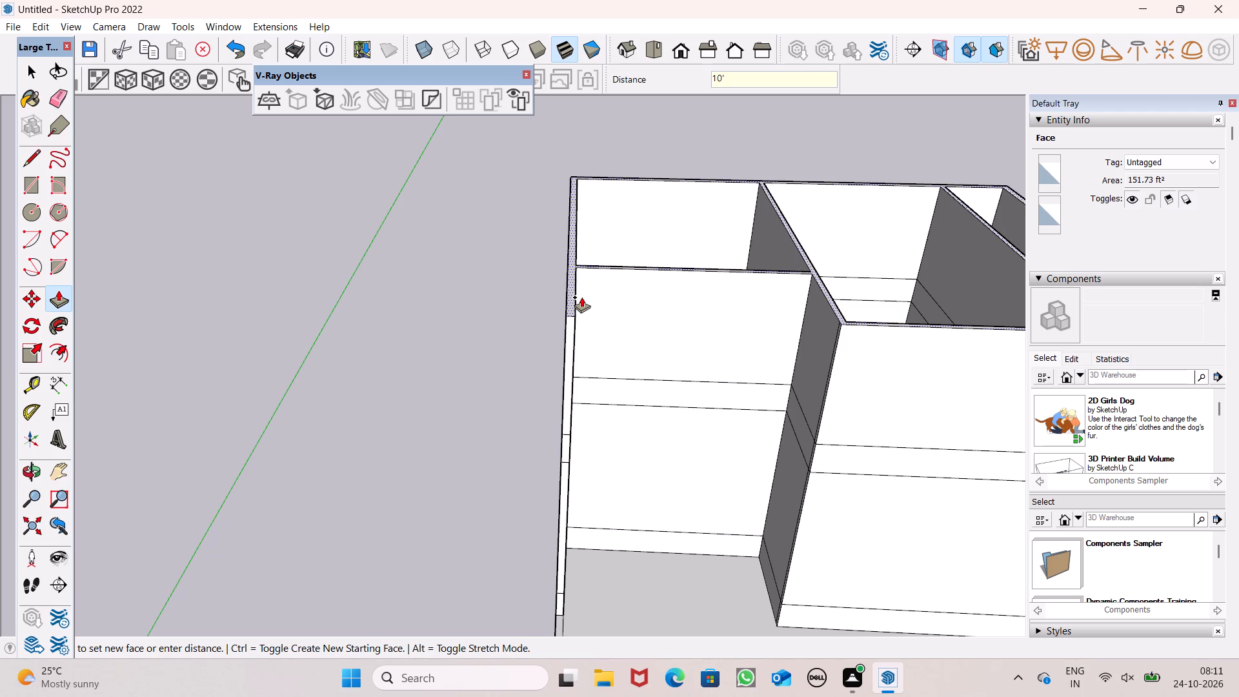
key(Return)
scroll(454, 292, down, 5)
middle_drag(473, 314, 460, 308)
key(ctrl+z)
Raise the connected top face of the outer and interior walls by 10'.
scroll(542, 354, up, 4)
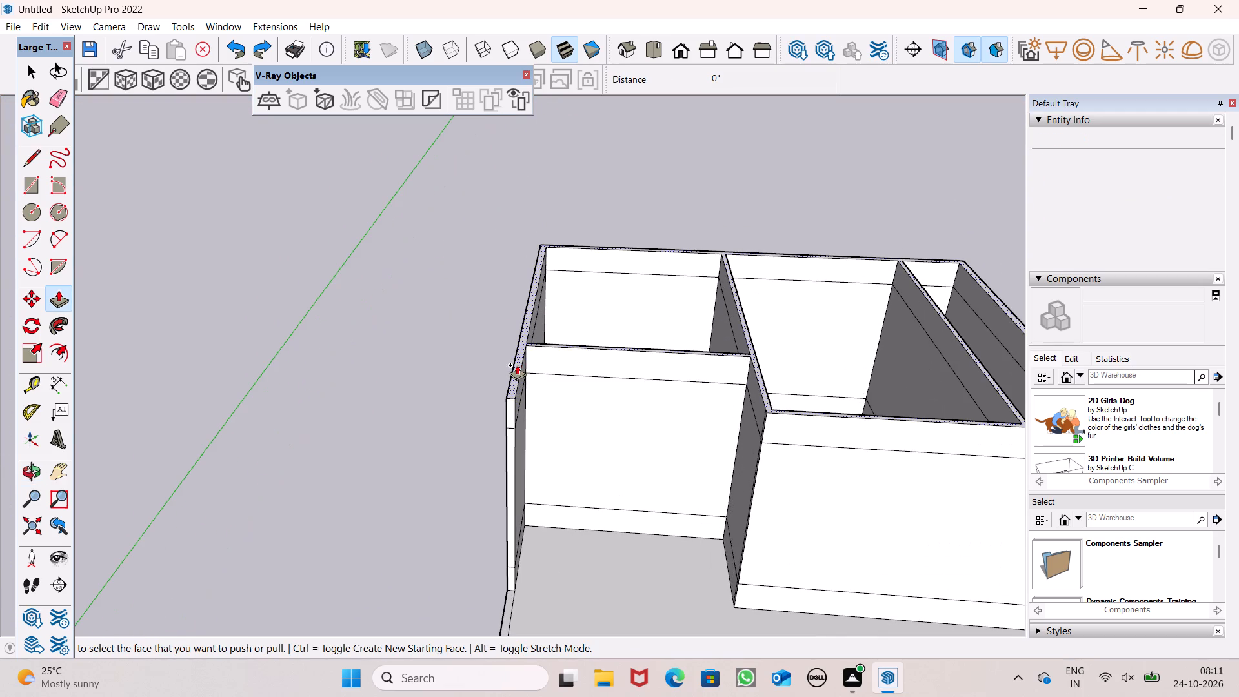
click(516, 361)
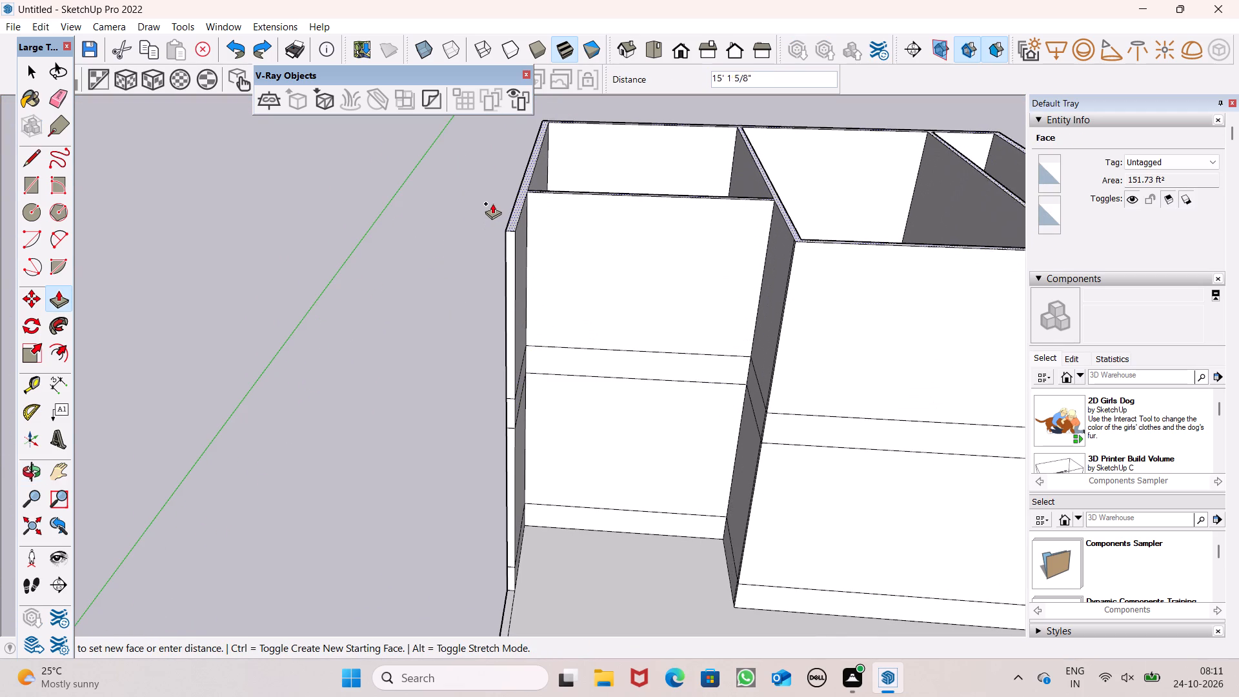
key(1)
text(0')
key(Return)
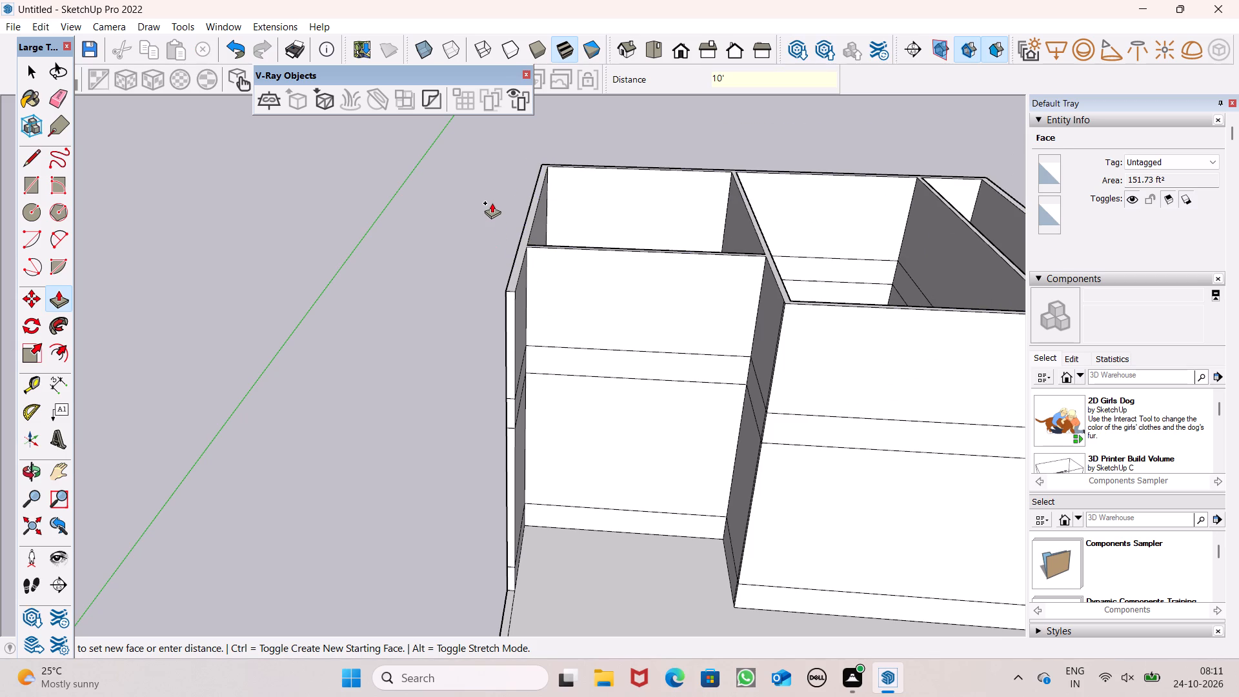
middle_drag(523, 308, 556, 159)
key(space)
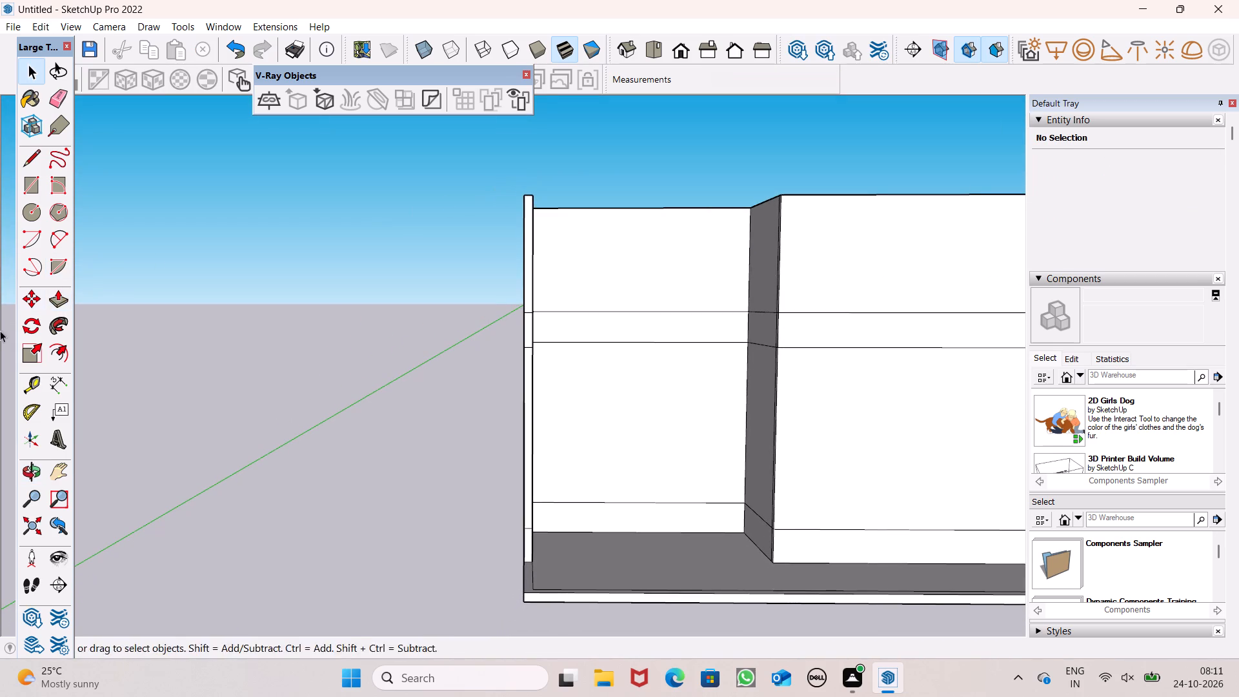
Measure the height of the main wall section along the outer wall's free end, between the two lower dividing lines.
click(64, 387)
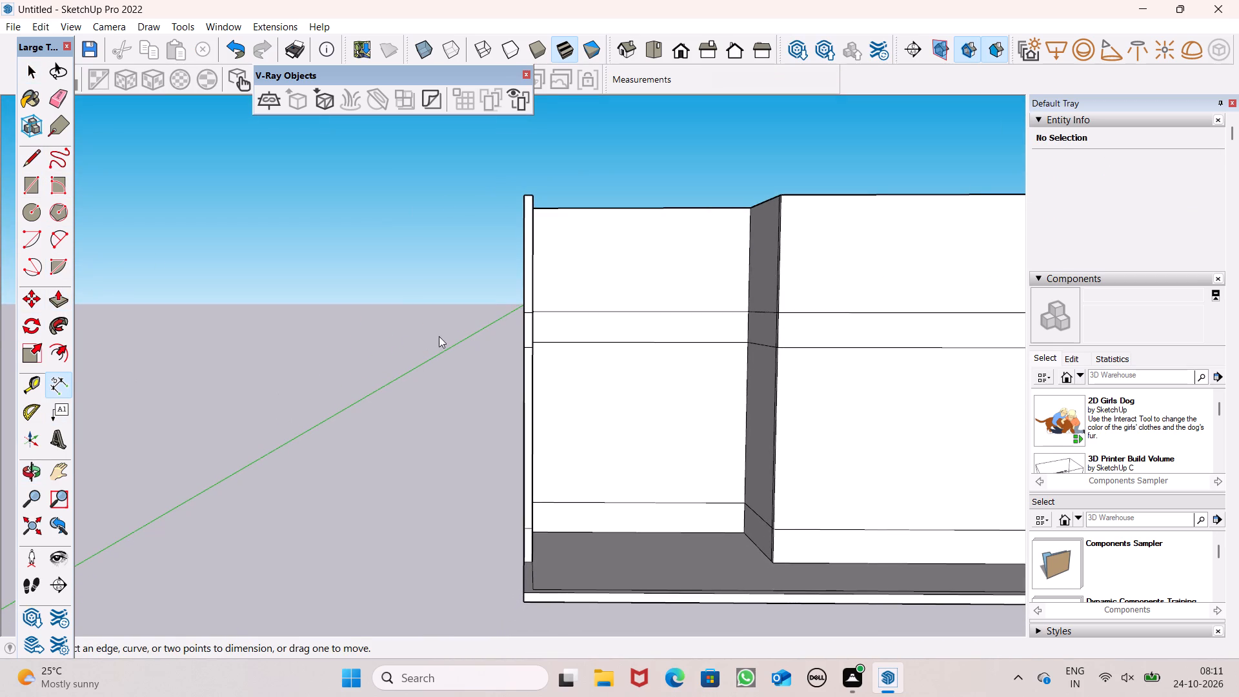
middle_drag(152, 498, 295, 504)
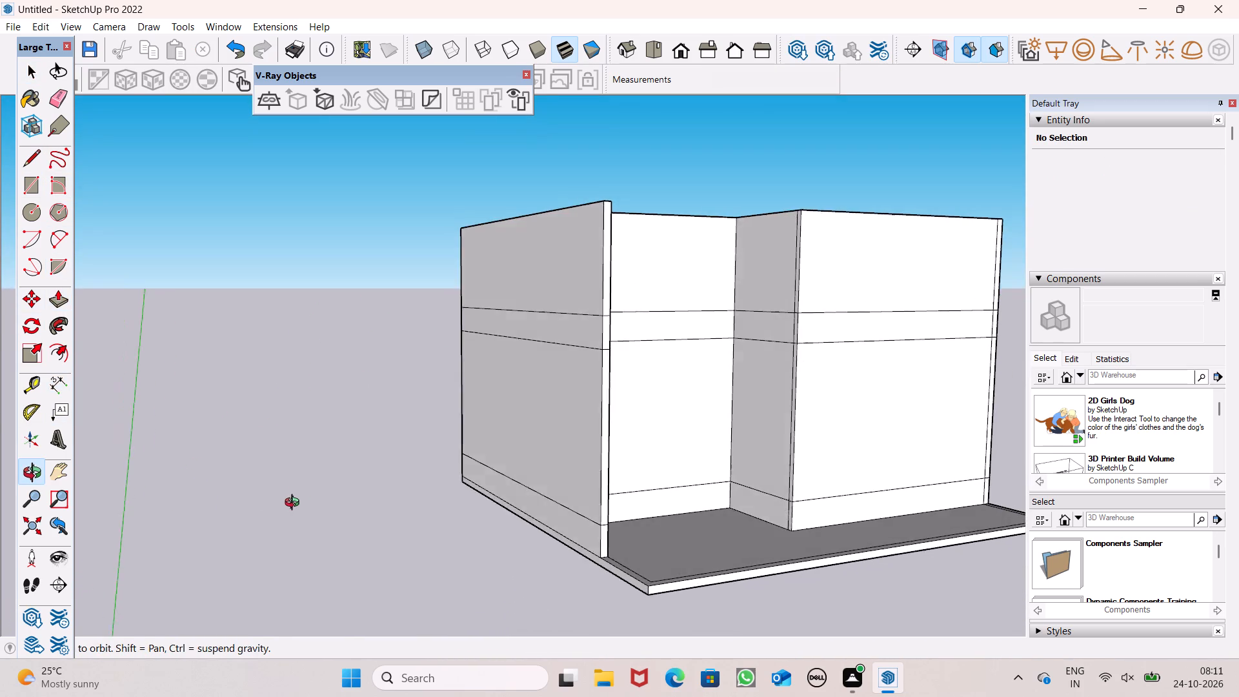
middle_drag(295, 504, 199, 512)
scroll(543, 459, up, 5)
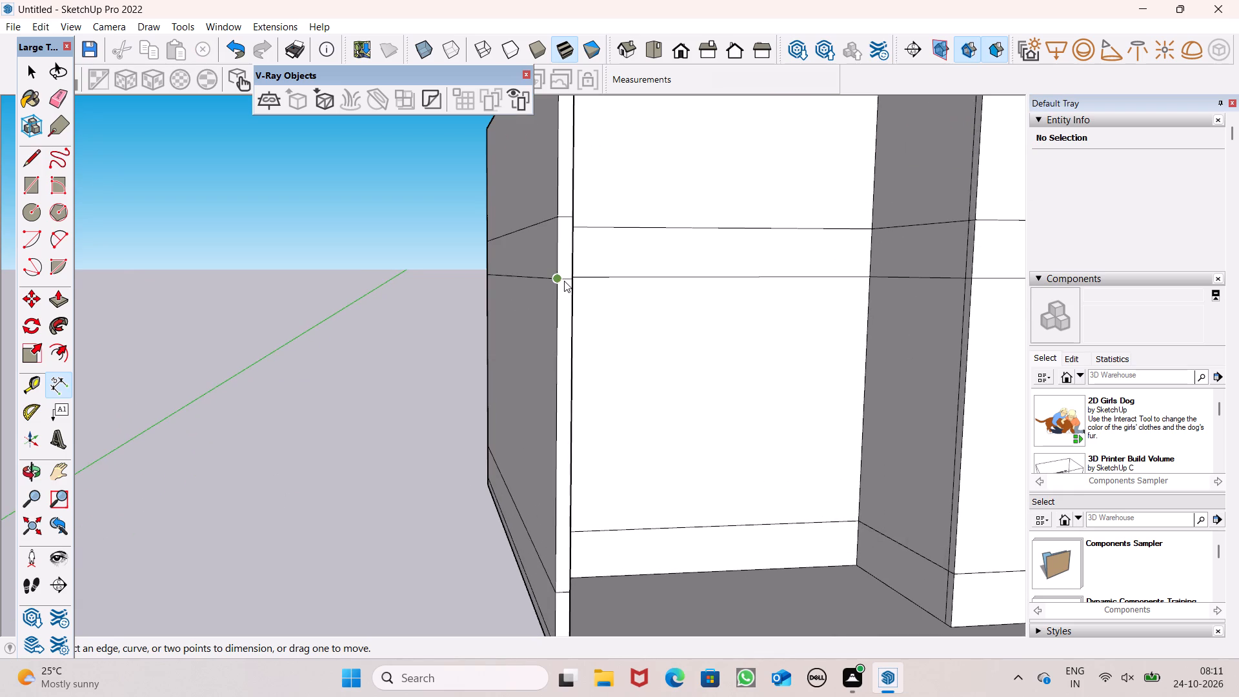
click(564, 279)
scroll(583, 295, down, 6)
scroll(565, 445, up, 2)
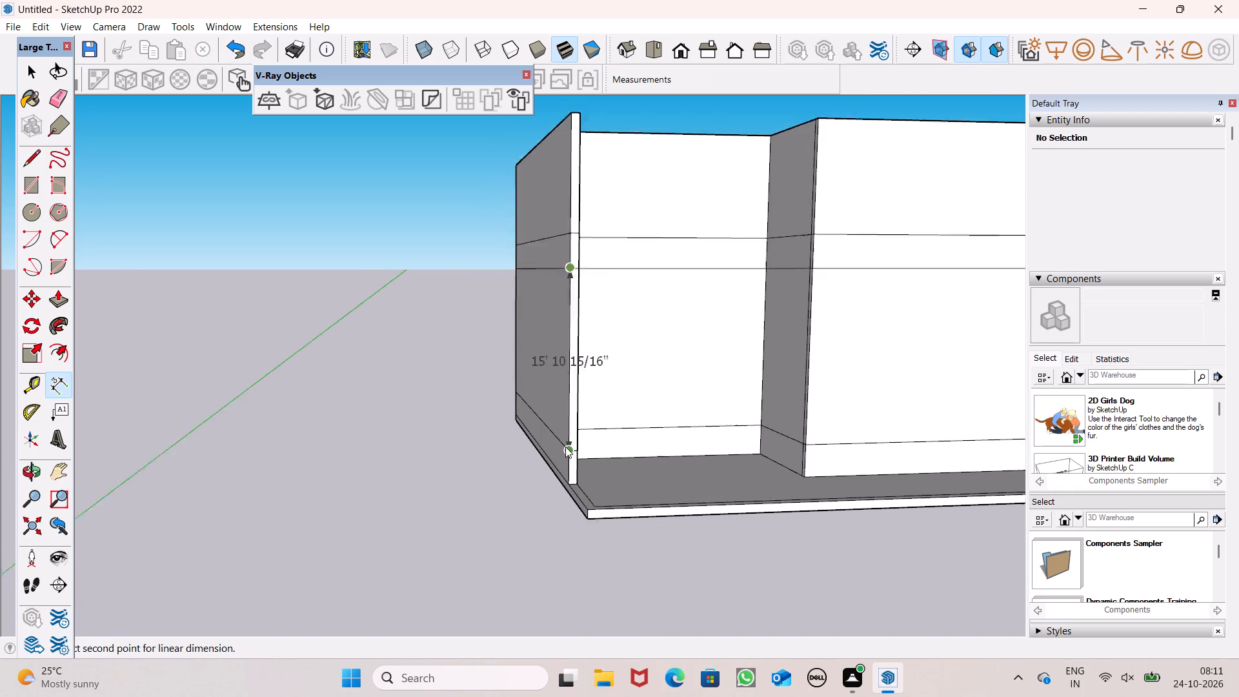
scroll(565, 447, up, 3)
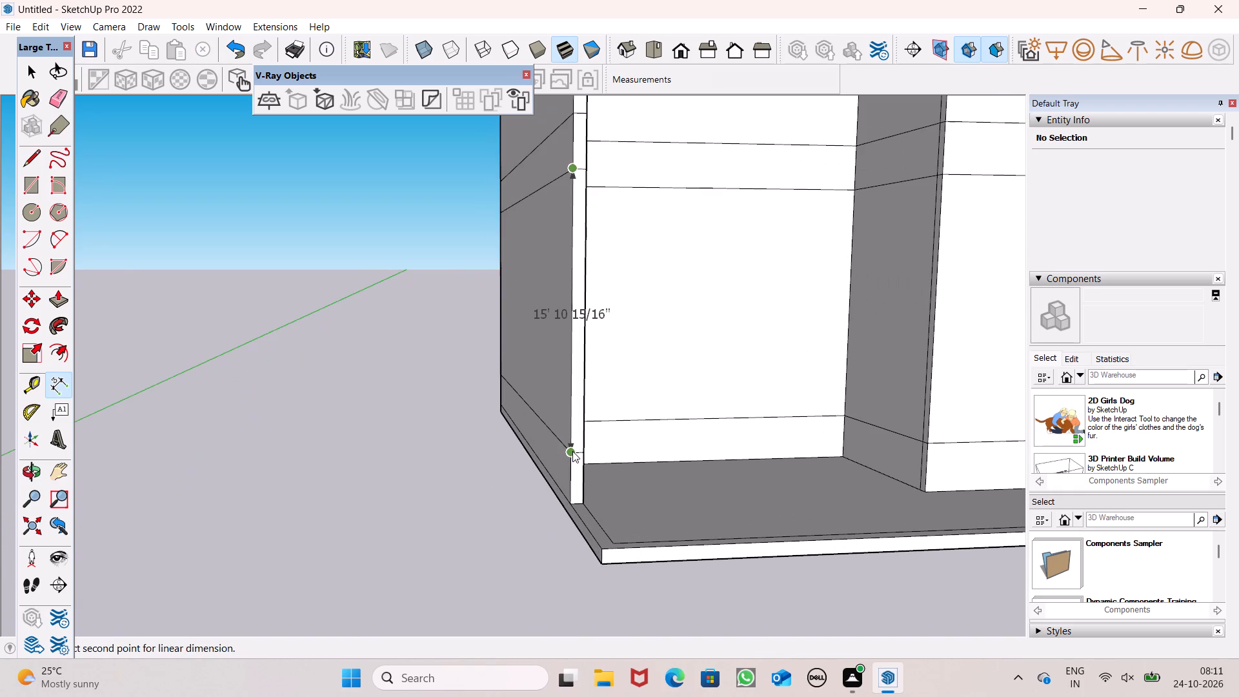
key(space)
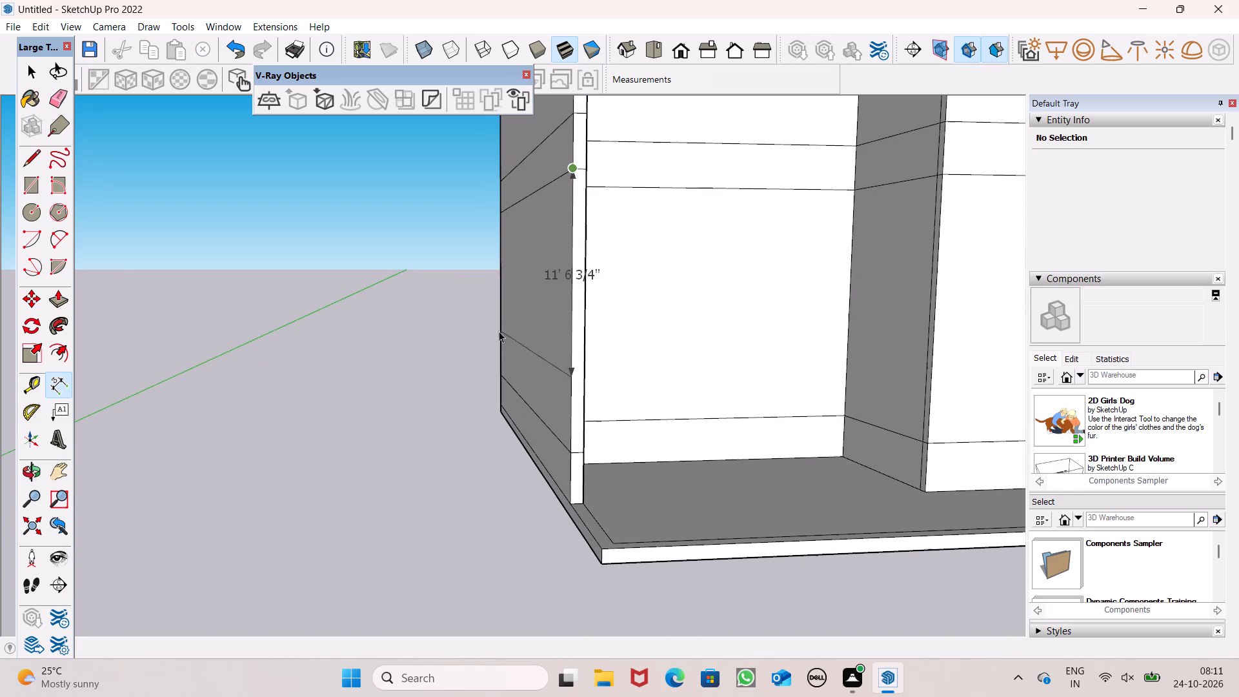
Measure the height of the top wall section along the outer wall's free end.
scroll(467, 330, down, 7)
scroll(514, 161, up, 7)
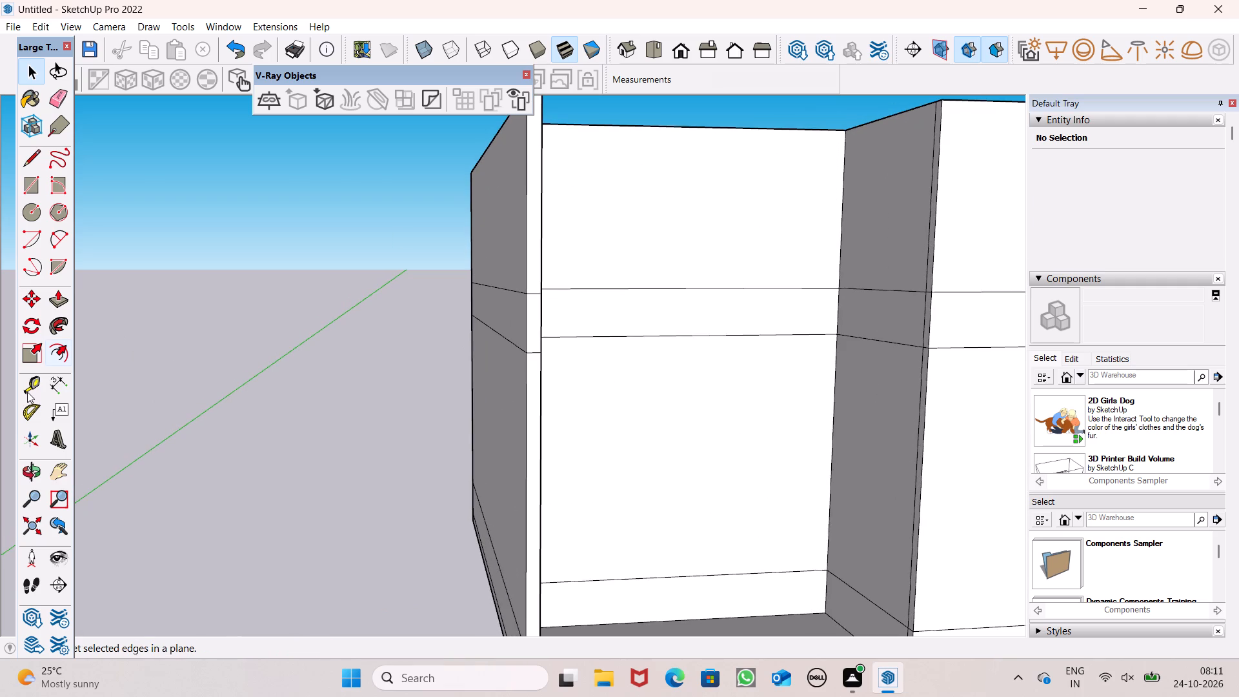
click(50, 390)
scroll(389, 363, down, 3)
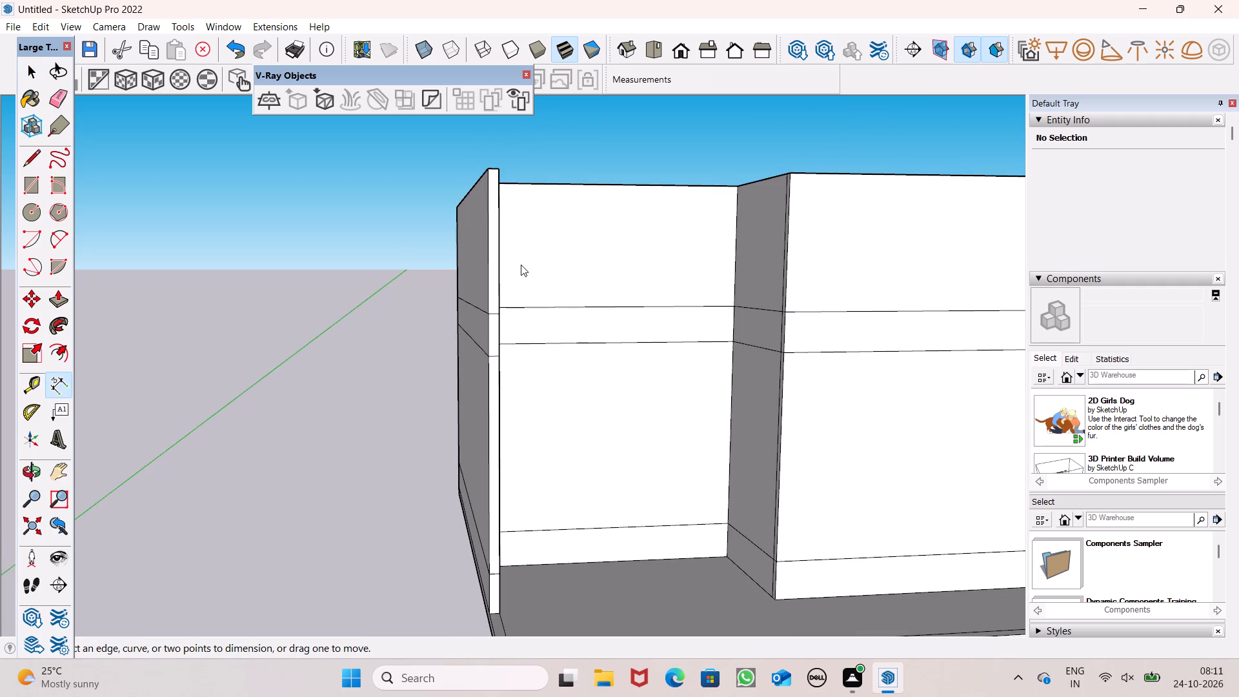
scroll(503, 227, up, 5)
click(474, 124)
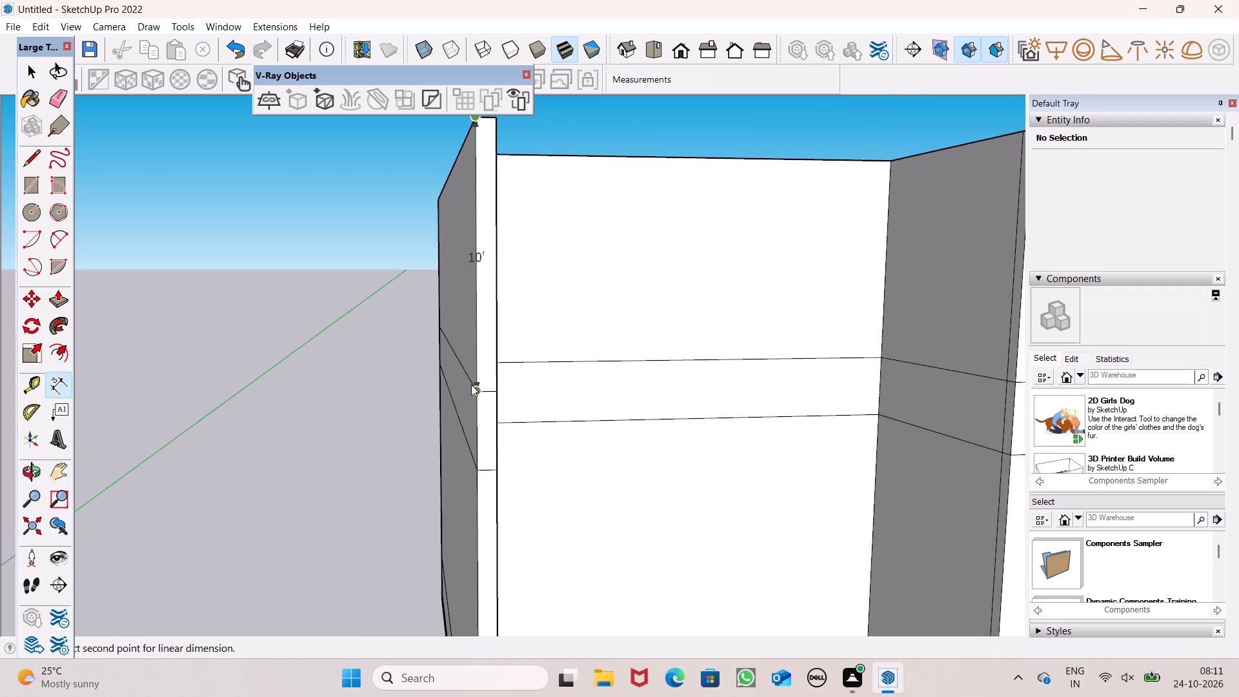
key(space)
Undo the upper wall raises and the front wall cutbacks, back to the 3' high walls with full-length outer walls.
scroll(547, 300, down, 12)
middle_drag(576, 303, 407, 338)
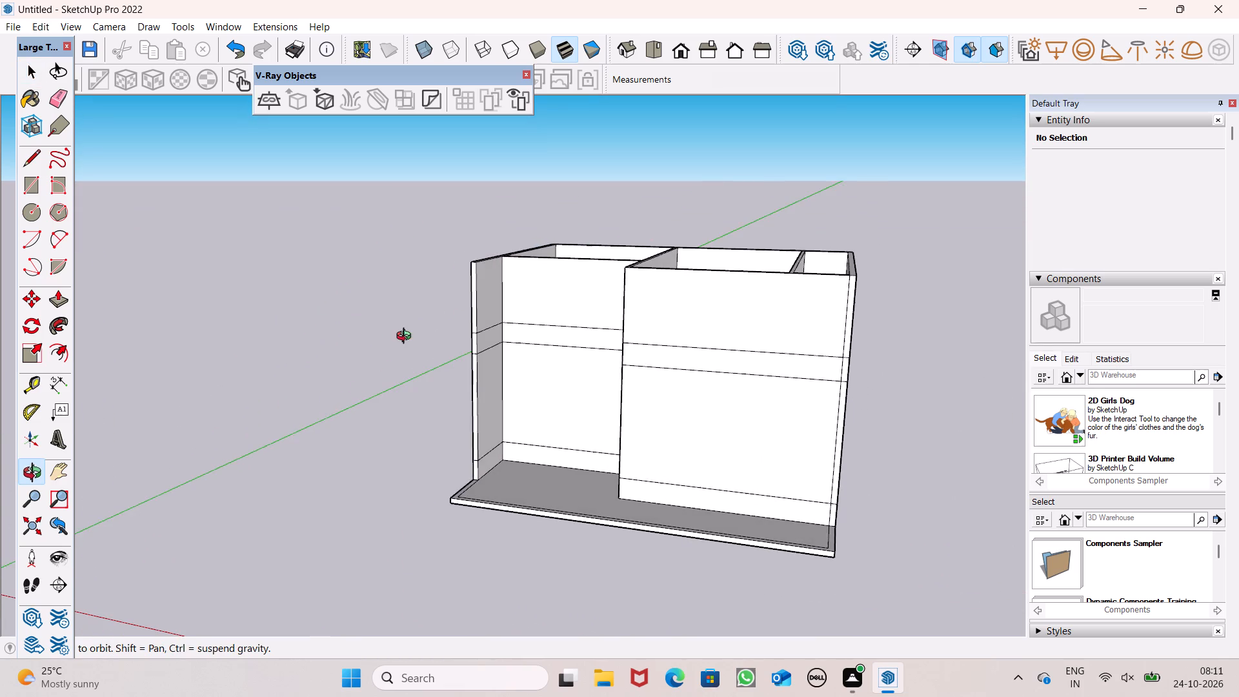
middle_drag(407, 338, 448, 369)
key(ctrl+z)
key(ctrl+z)
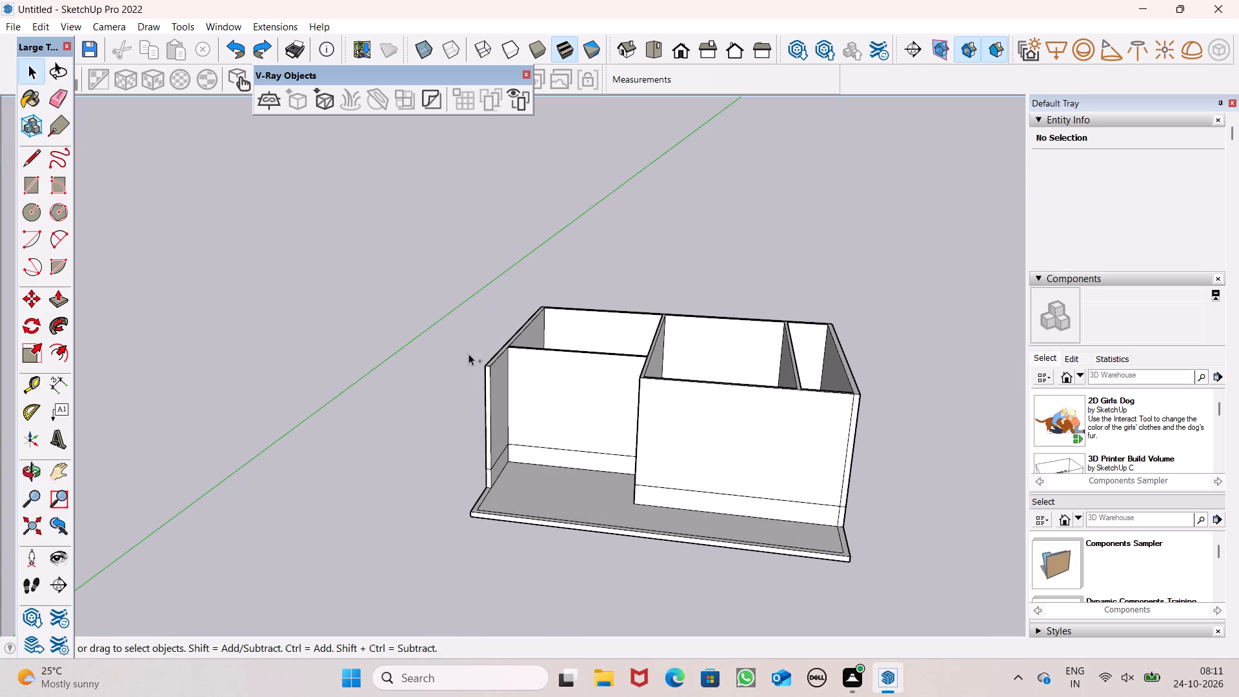
key(ctrl+z)
key(ctrl+z)
key(ctrl+z)
key(ctrl+z)
key(ctrl+z)
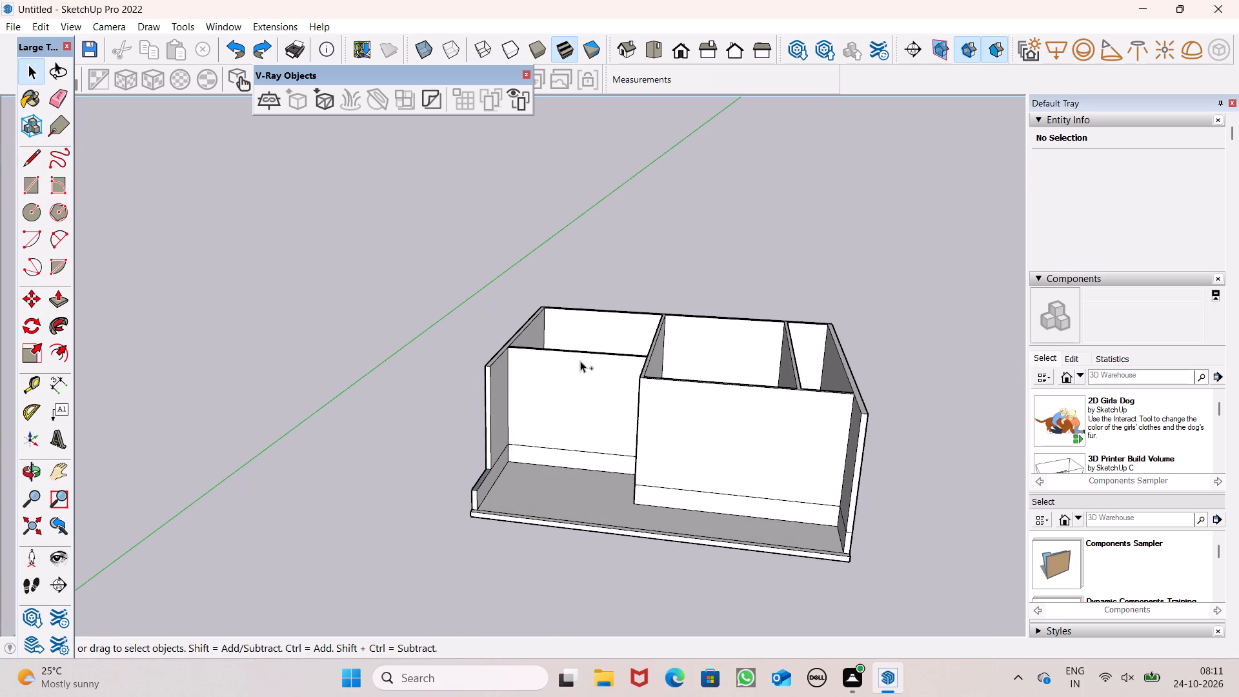
key(ctrl+z)
key(ctrl+z)
key(ctrl+z)
key(ctrl+z)
key(ctrl+z)
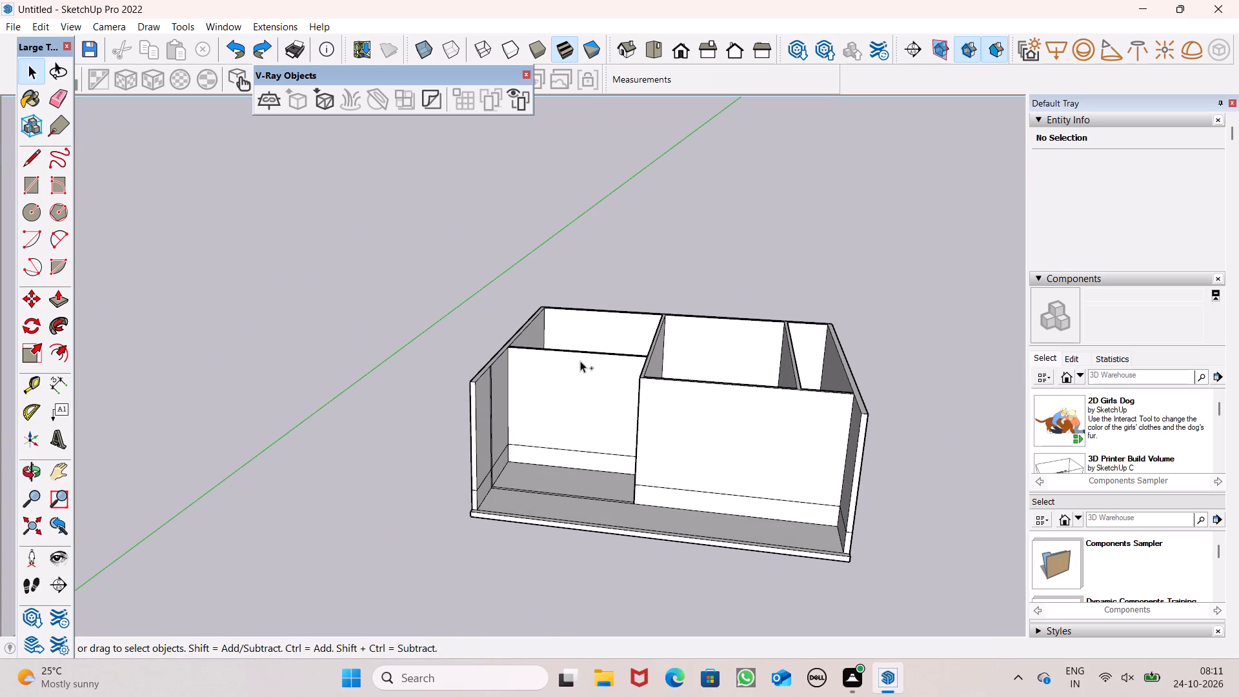
key(ctrl+z)
Erase the leftover pair of lines running across the front area's floor.
middle_drag(632, 449, 680, 458)
scroll(680, 458, up, 1)
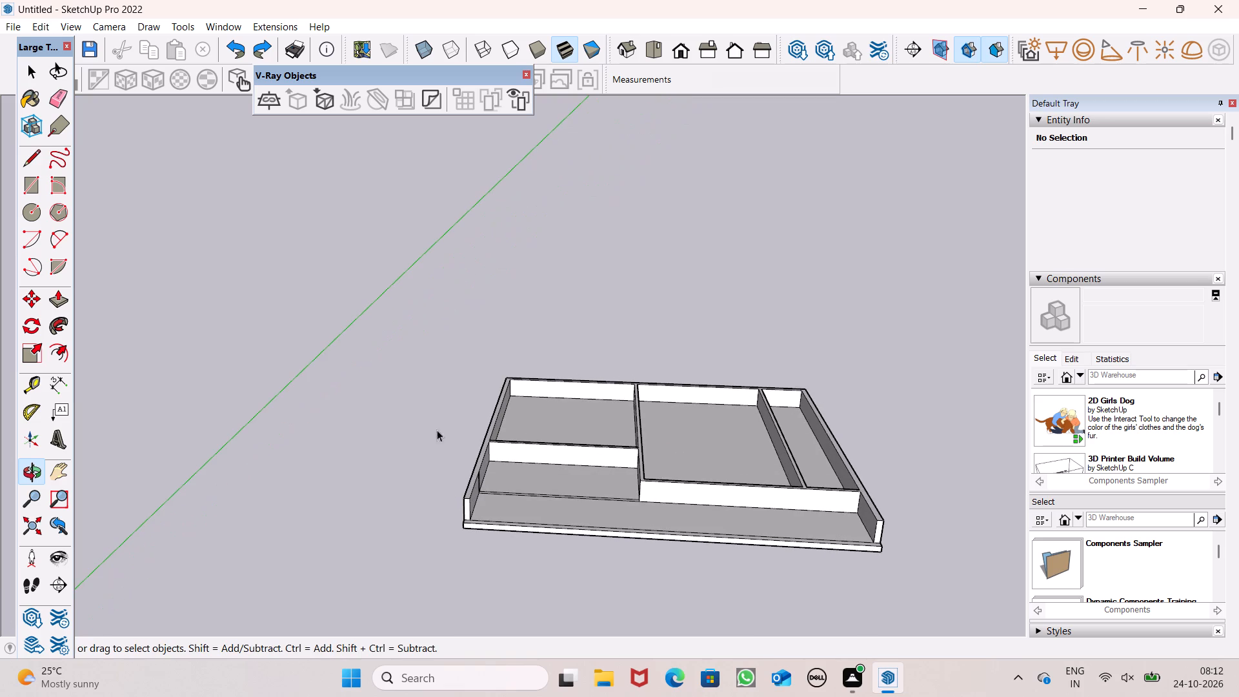
click(53, 106)
scroll(573, 567, up, 7)
drag(493, 439, 496, 470)
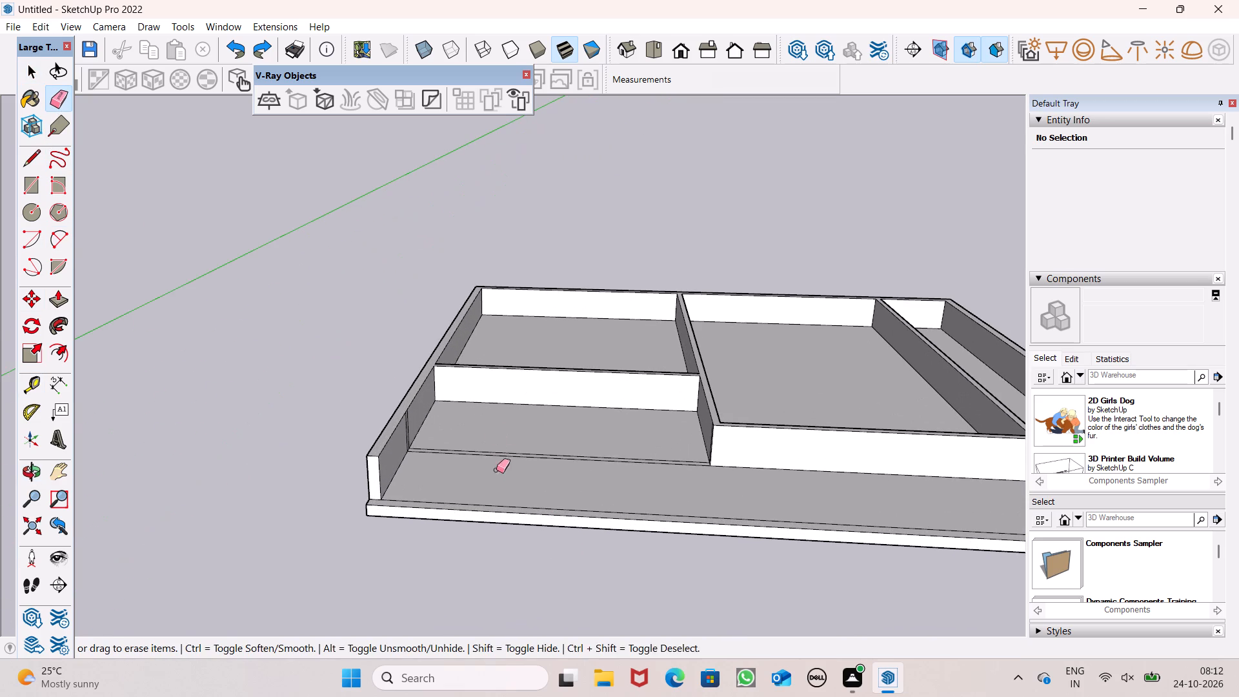
drag(496, 470, 496, 473)
Erase the two leftover vertical lines on the outer wall's inner face beside the front area.
scroll(656, 366, down, 4)
middle_drag(645, 384, 443, 409)
scroll(430, 399, up, 8)
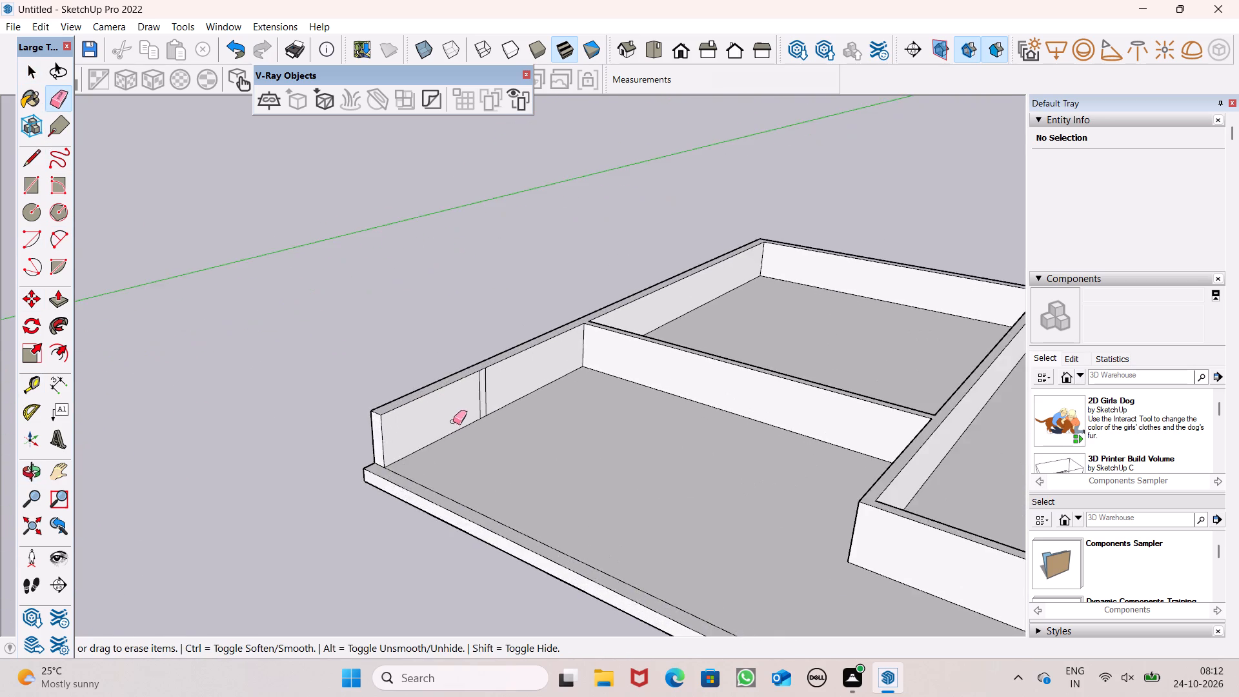
scroll(457, 416, up, 7)
middle_drag(457, 416, 475, 414)
drag(533, 369, 514, 392)
drag(516, 365, 506, 374)
Erase the leftover vertical line on the interior wall near the front room's outer corner.
scroll(536, 302, down, 6)
middle_drag(487, 400, 673, 410)
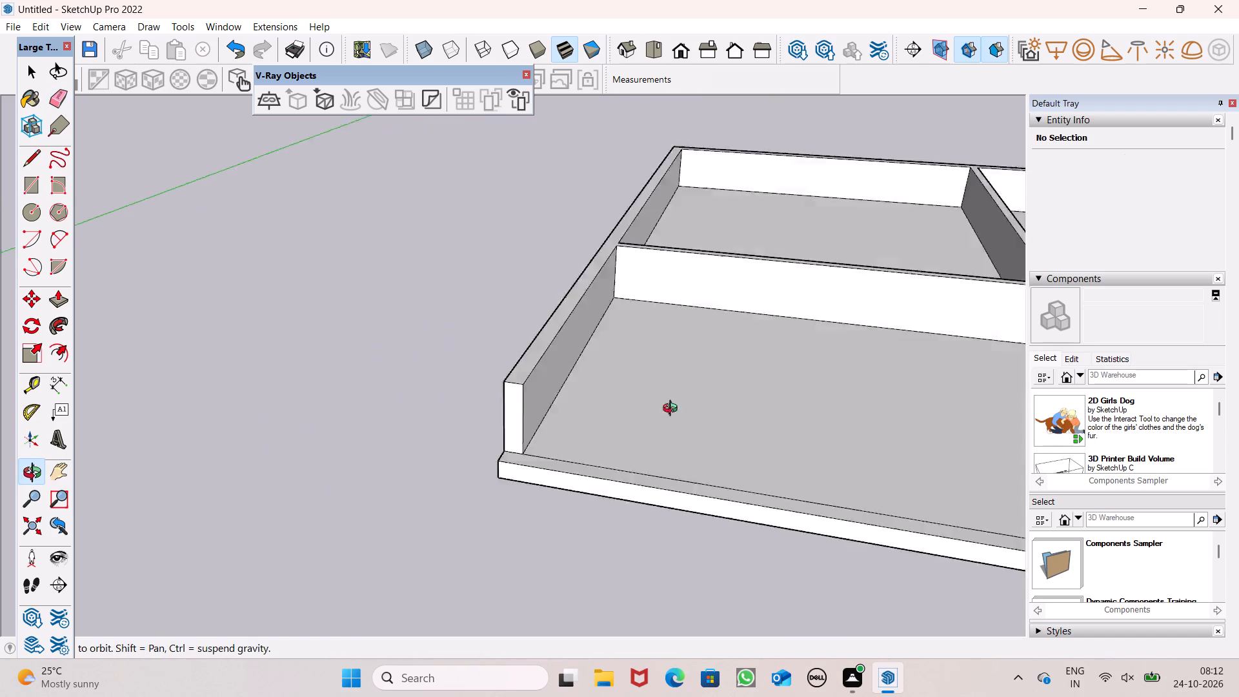
middle_drag(673, 410, 841, 374)
scroll(639, 277, down, 3)
scroll(916, 250, up, 7)
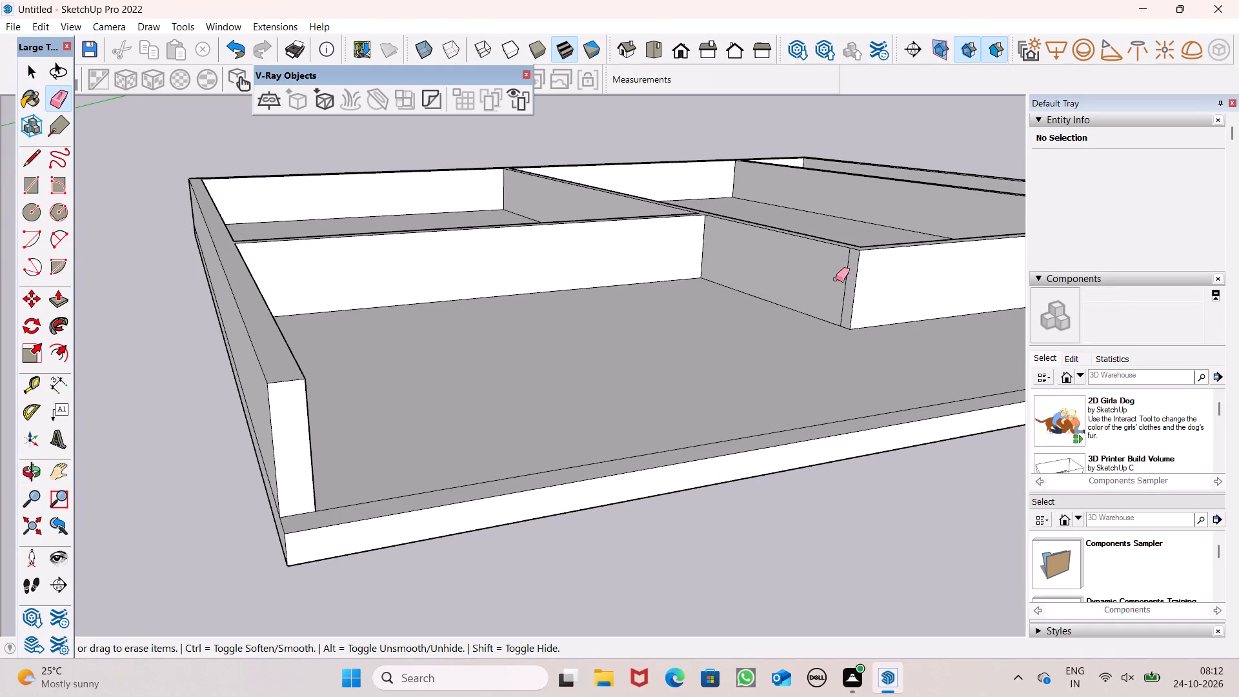
click(847, 280)
scroll(682, 266, down, 13)
middle_drag(727, 340, 609, 421)
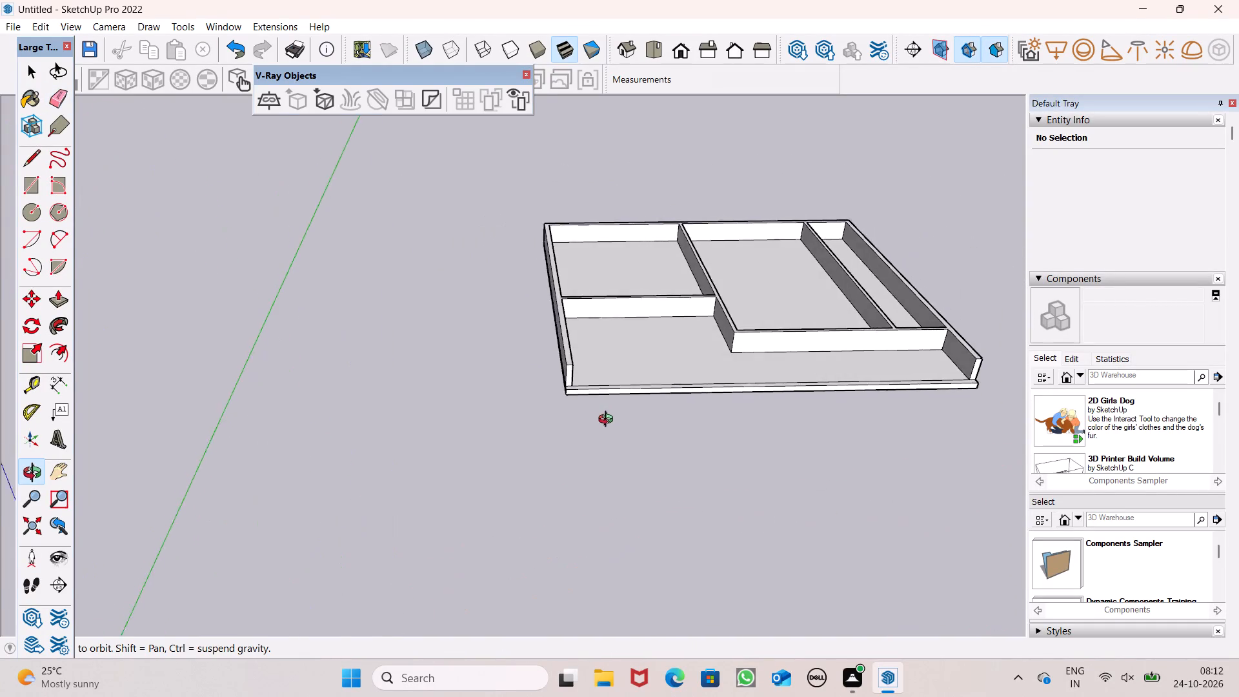
middle_drag(609, 421, 576, 439)
key(space)
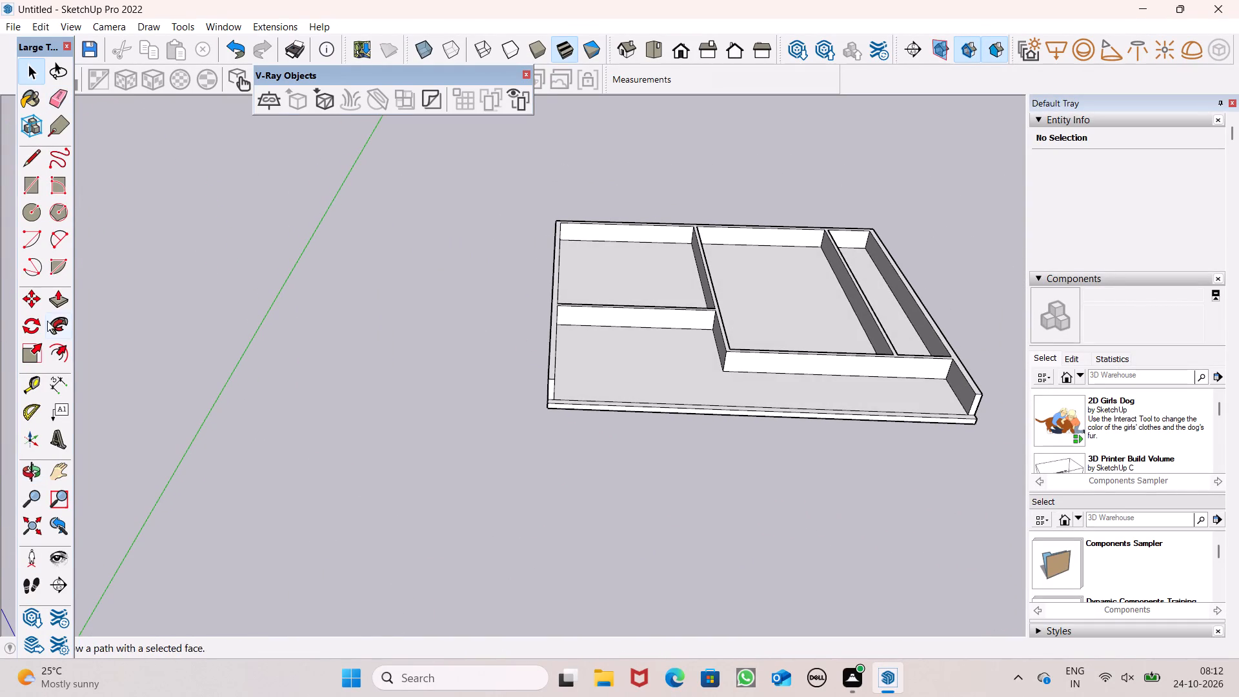
Push the end face of the outer wall beside the front room back about 7' 4", flush with the front room wall.
click(68, 294)
scroll(363, 219, down, 3)
scroll(874, 352, up, 2)
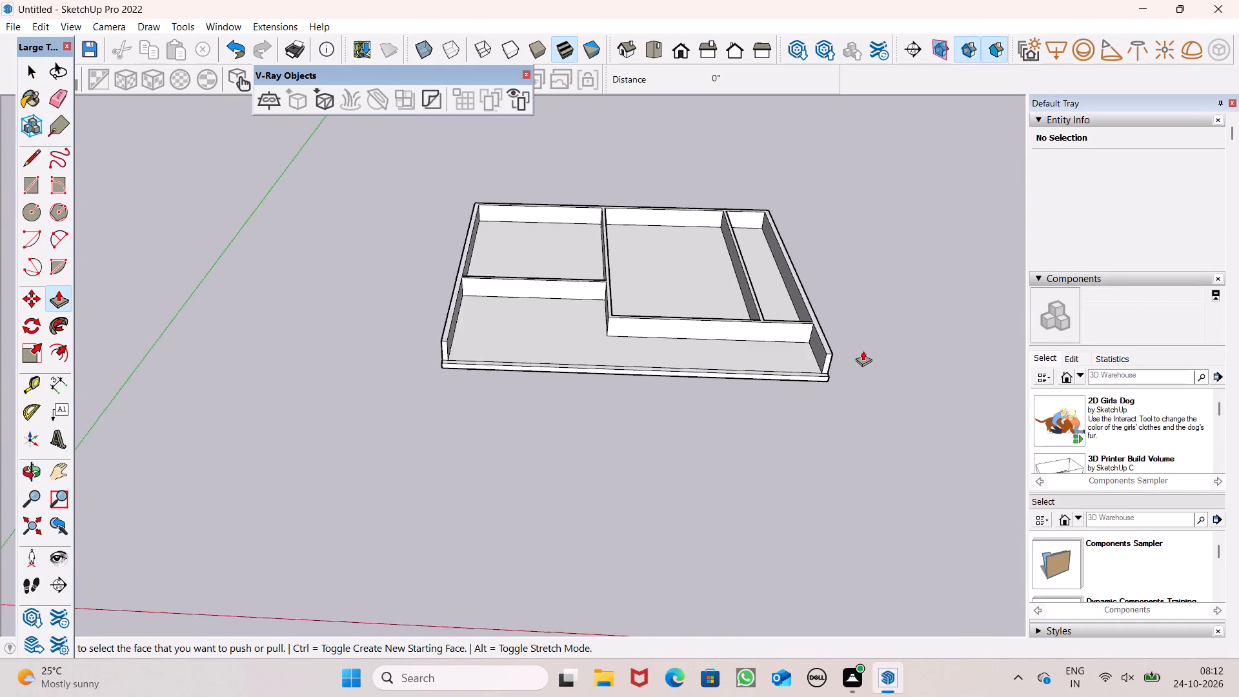
scroll(863, 350, up, 10)
drag(800, 383, 794, 372)
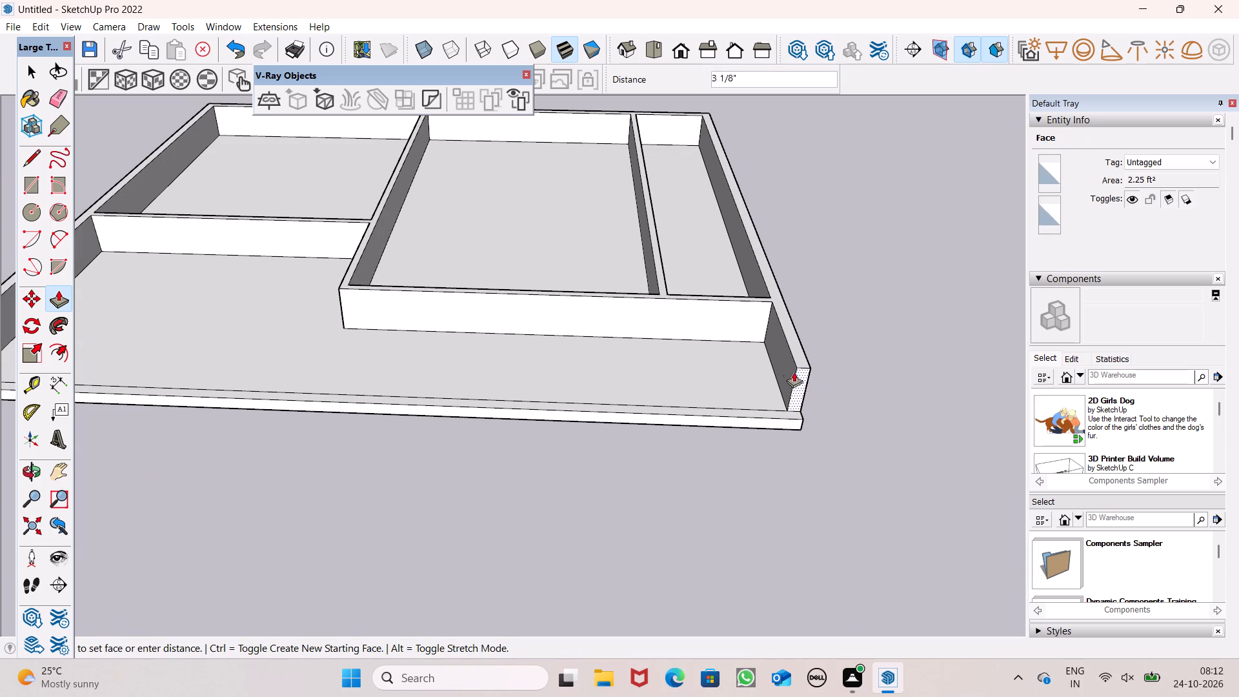
drag(794, 372, 753, 306)
Push the opposite outer wall's end face back from the slab's front edge, partway toward the interior cross wall.
scroll(847, 271, down, 16)
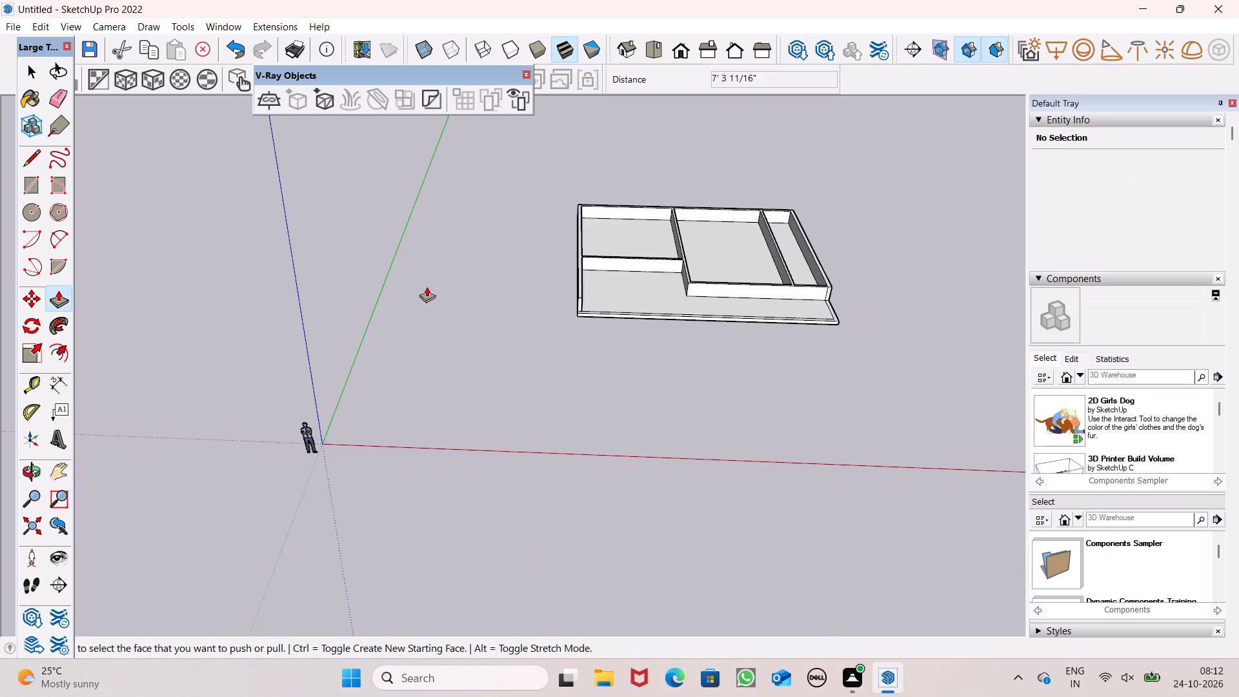
scroll(562, 276, up, 5)
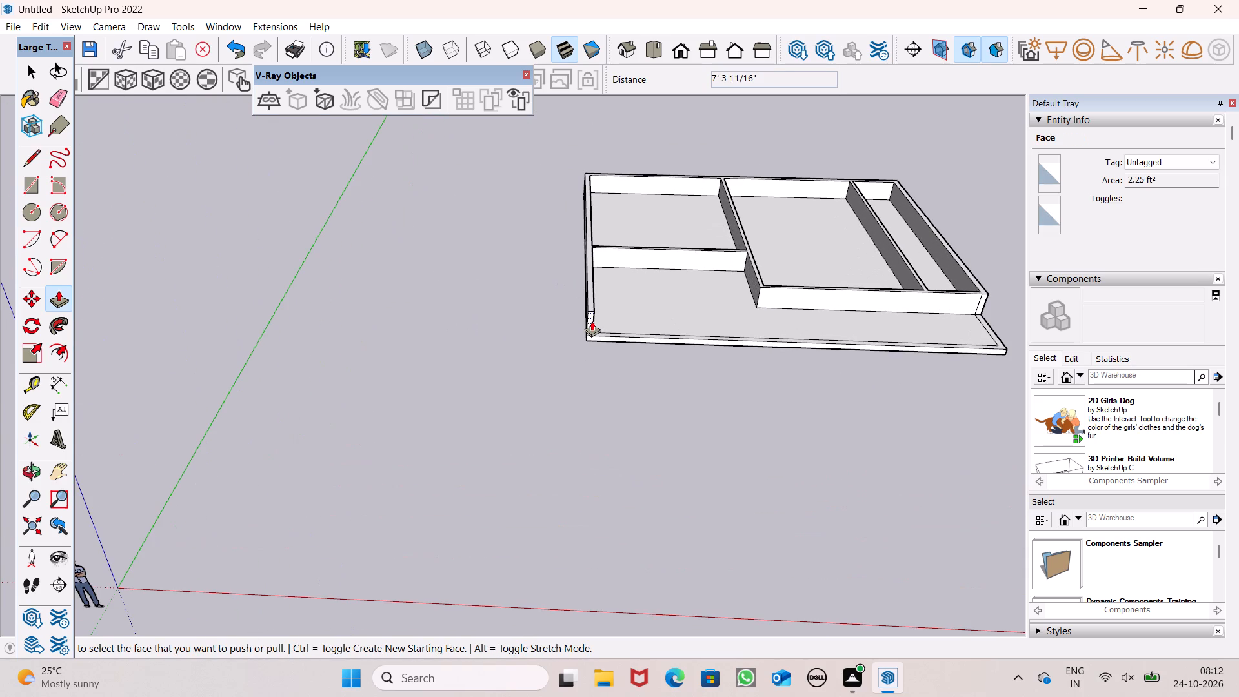
click(588, 323)
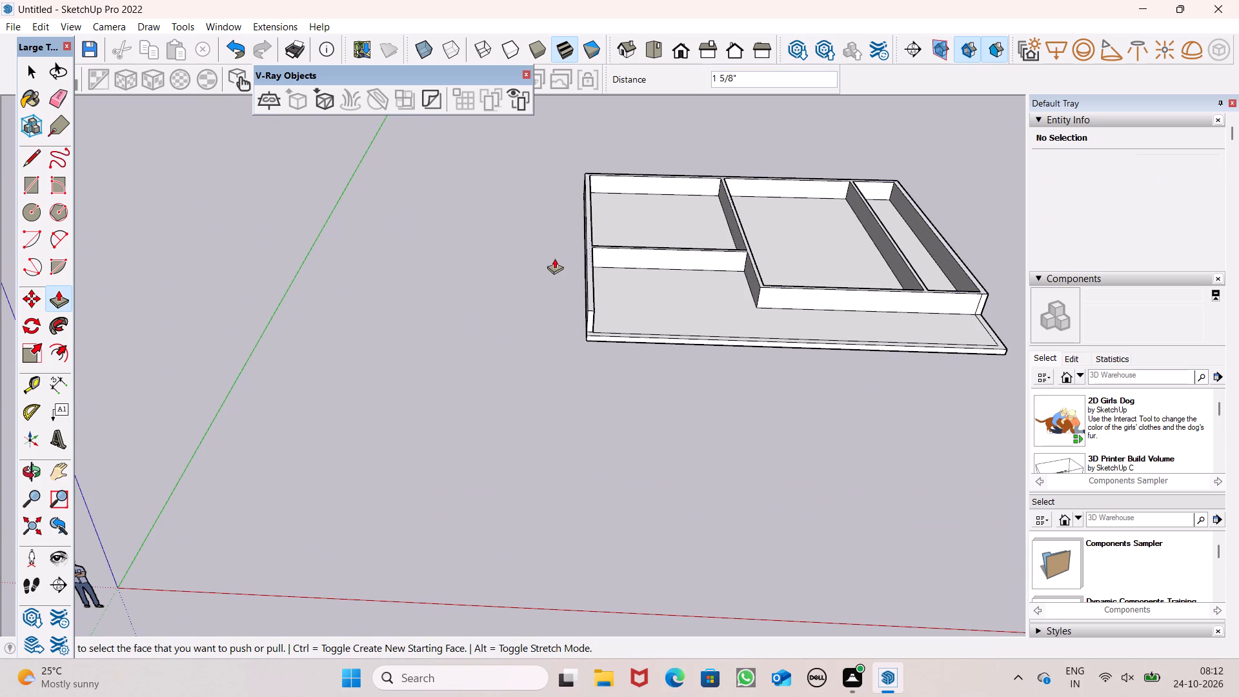
scroll(620, 303, up, 8)
drag(582, 341, 847, 268)
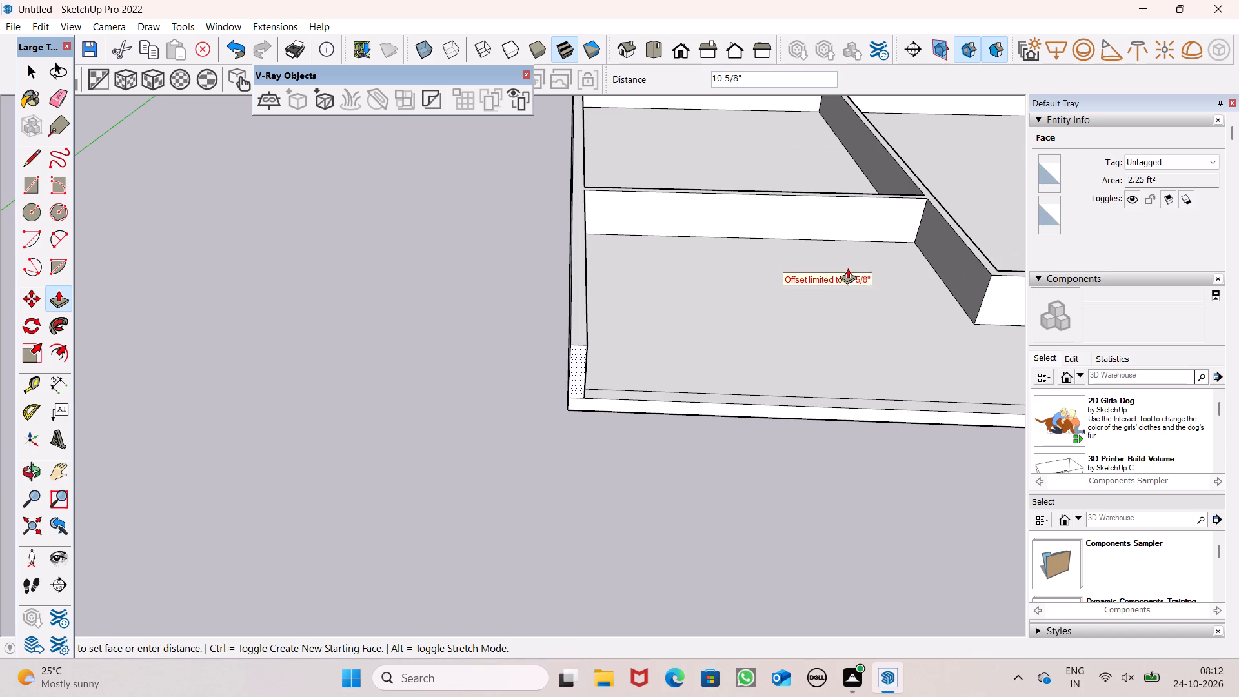
drag(847, 268, 998, 280)
key(space)
Pull the top face of all the walls up 10' with Push/Pull as a new section above the 3' stage.
scroll(464, 312, down, 7)
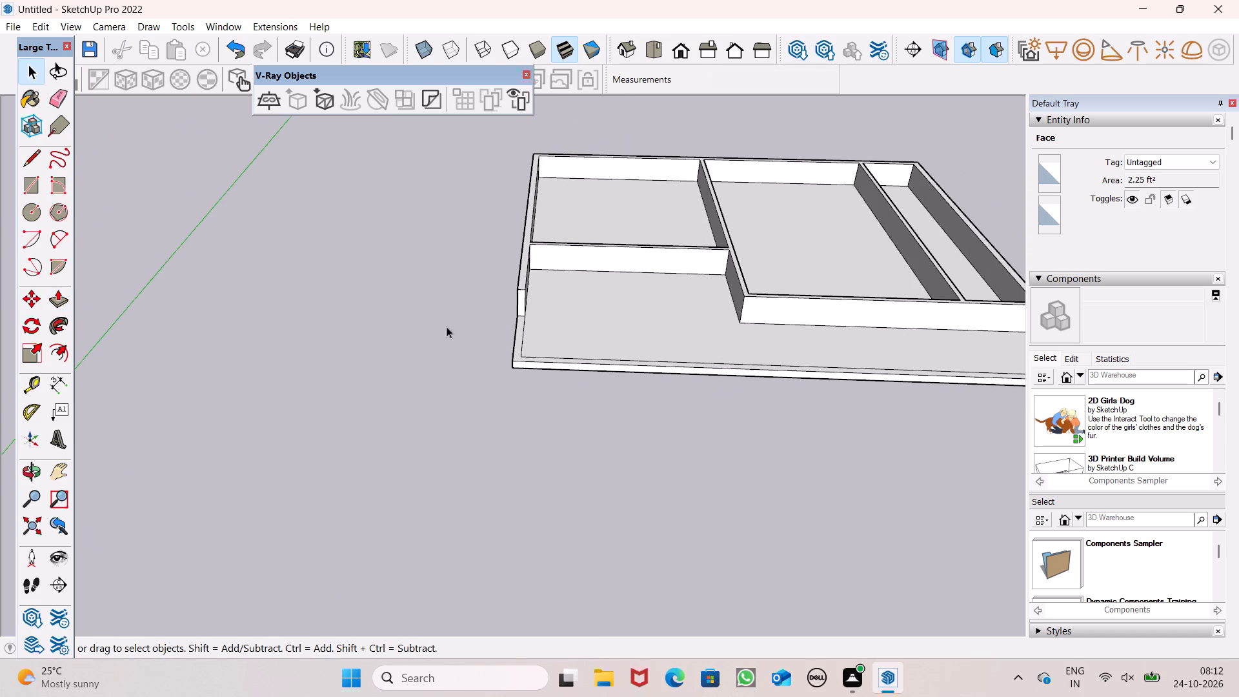
click(55, 299)
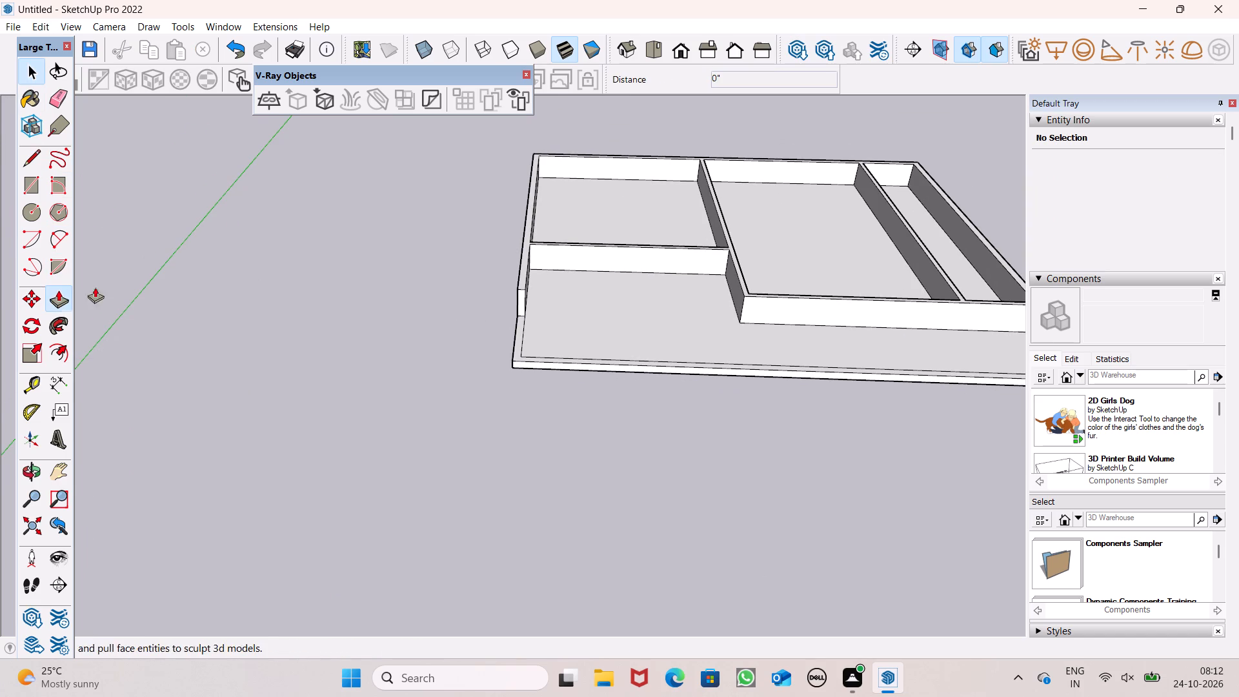
scroll(485, 146, up, 1)
scroll(567, 378, up, 4)
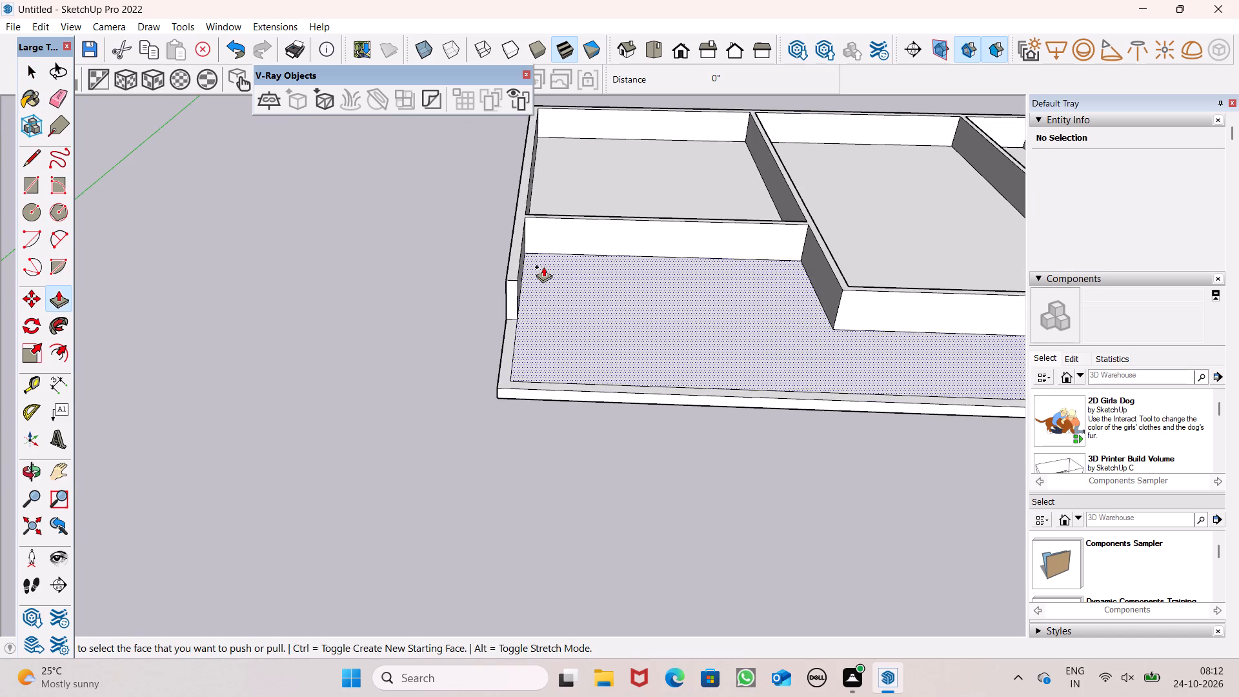
click(514, 259)
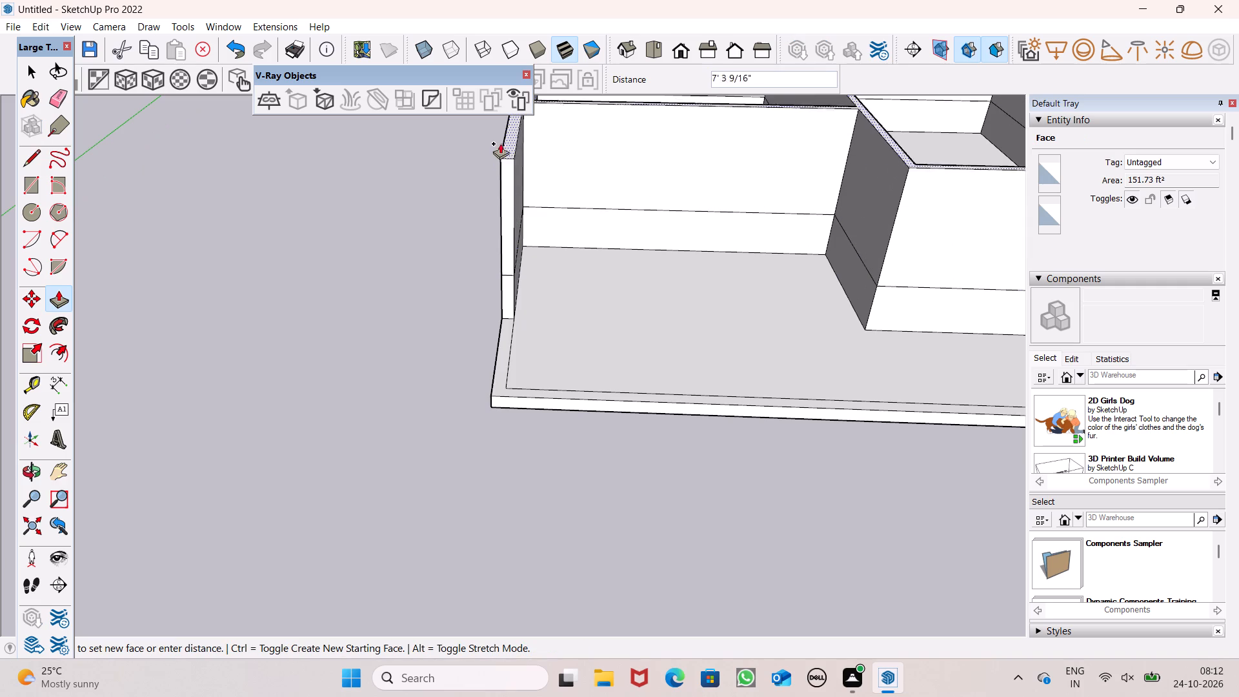
text(10')
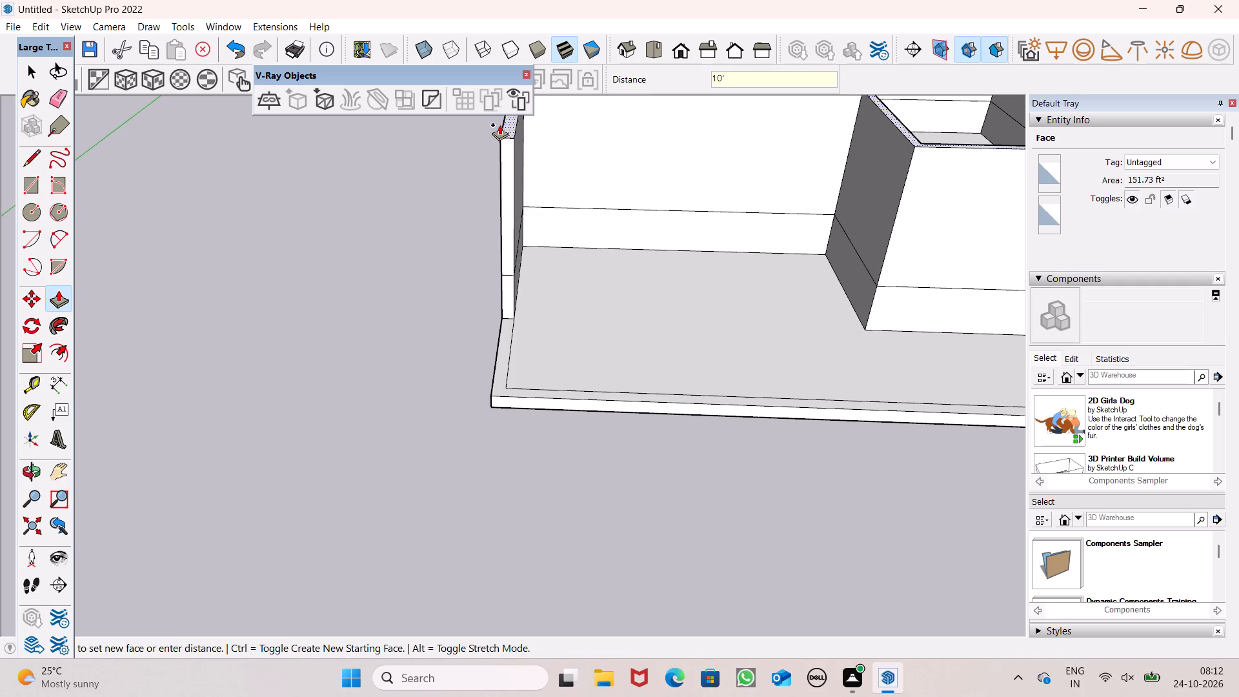
key(Return)
Pull the walls' top face up another 3', extending the section just raised without a new dividing line.
scroll(480, 350, down, 5)
middle_drag(519, 277, 531, 138)
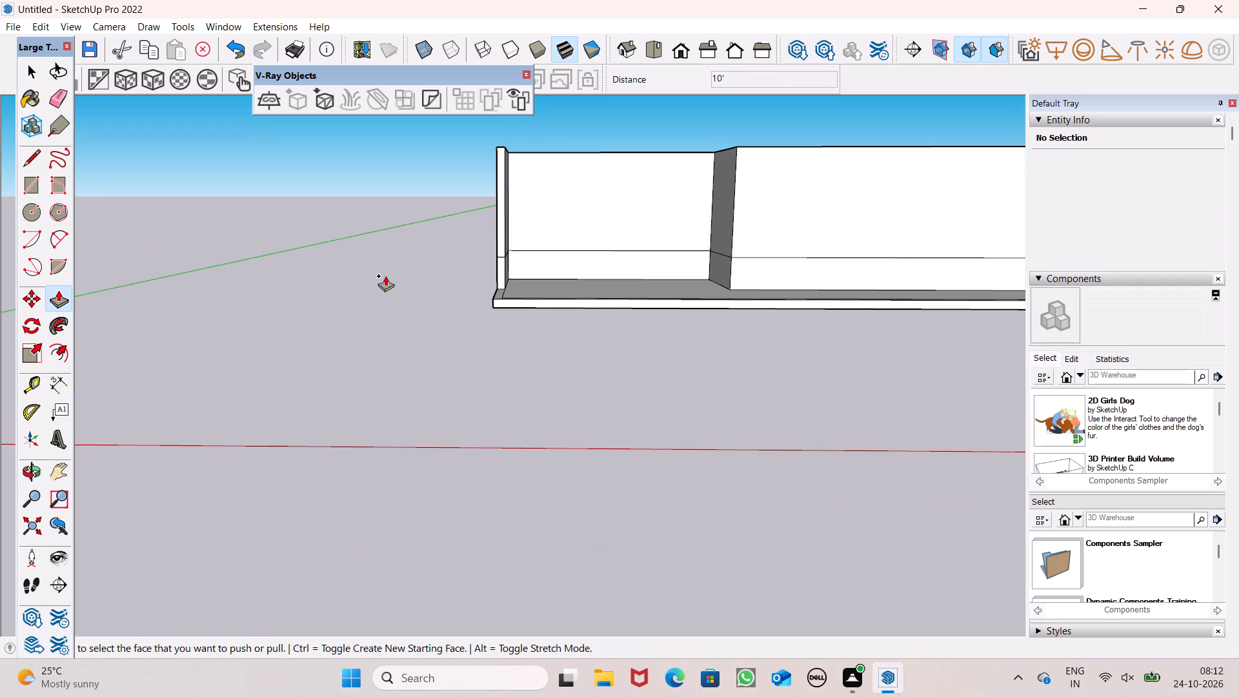
scroll(379, 317, down, 1)
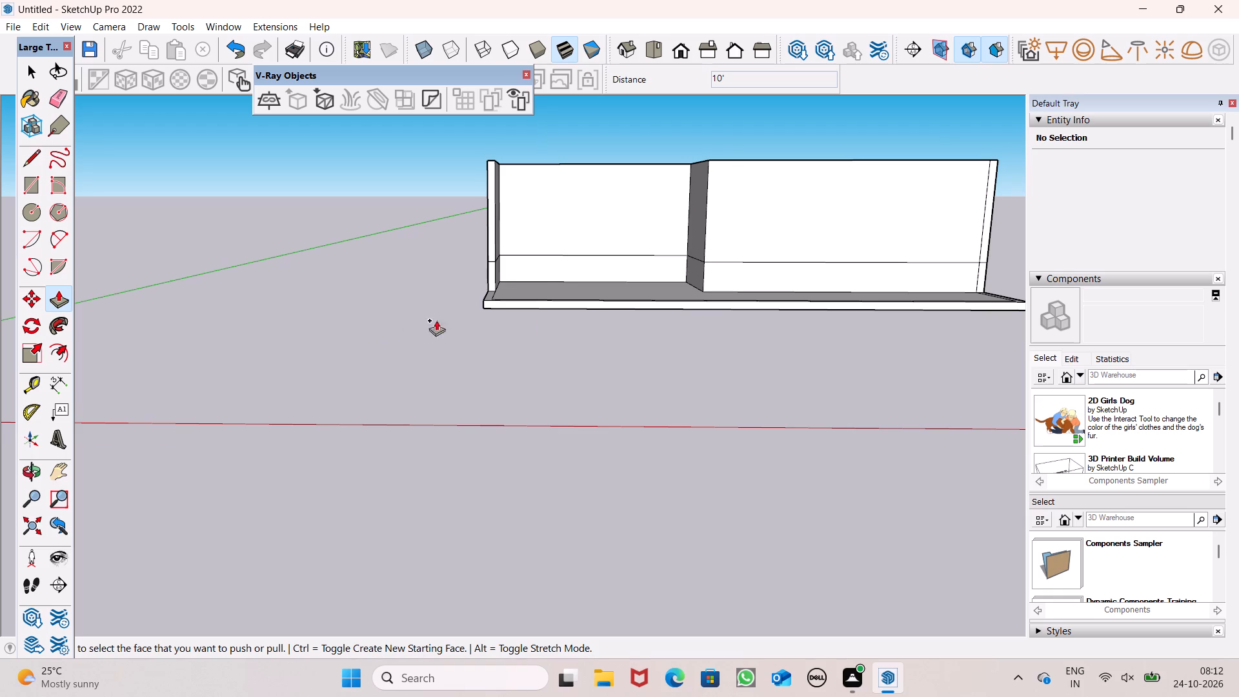
scroll(633, 227, down, 2)
middle_drag(771, 269, 659, 332)
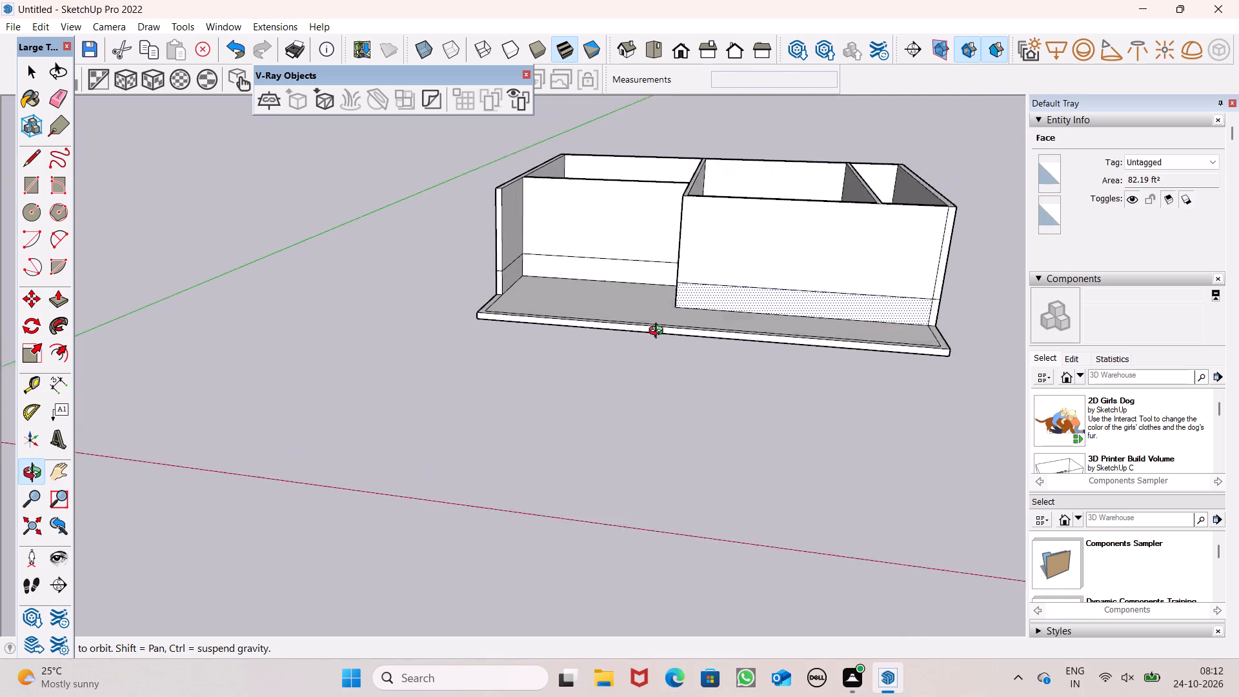
middle_drag(659, 332, 826, 501)
scroll(559, 199, up, 3)
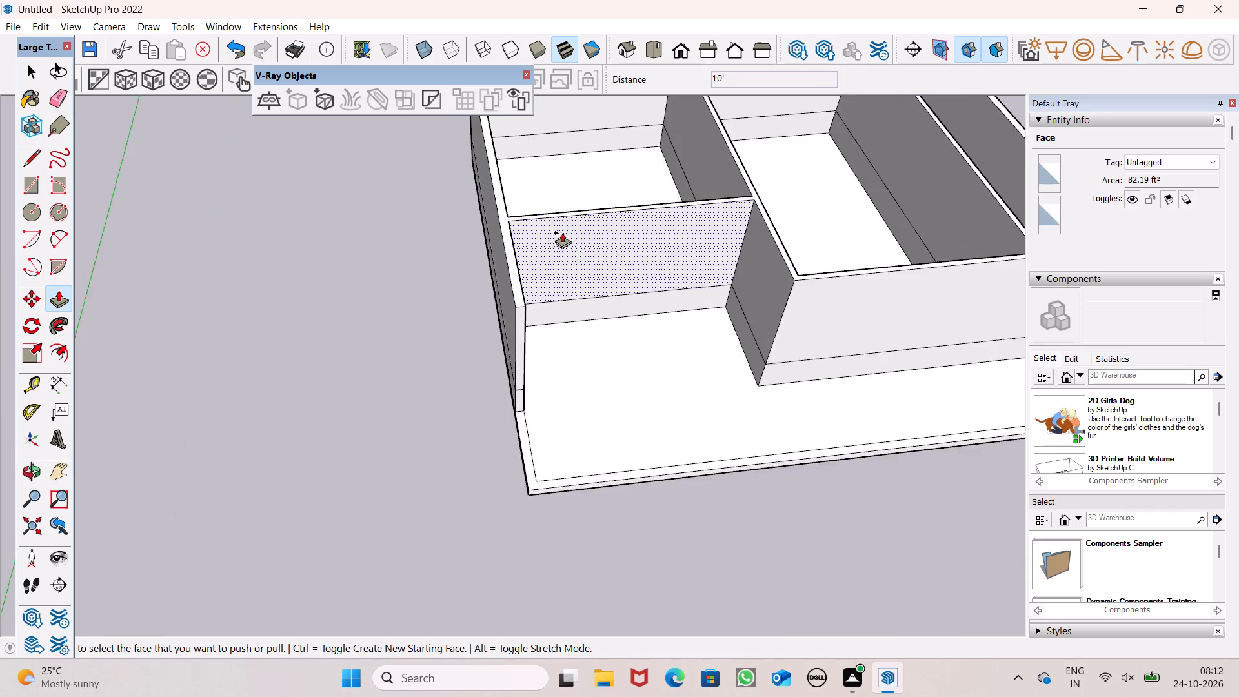
scroll(562, 232, up, 2)
drag(509, 306, 509, 307)
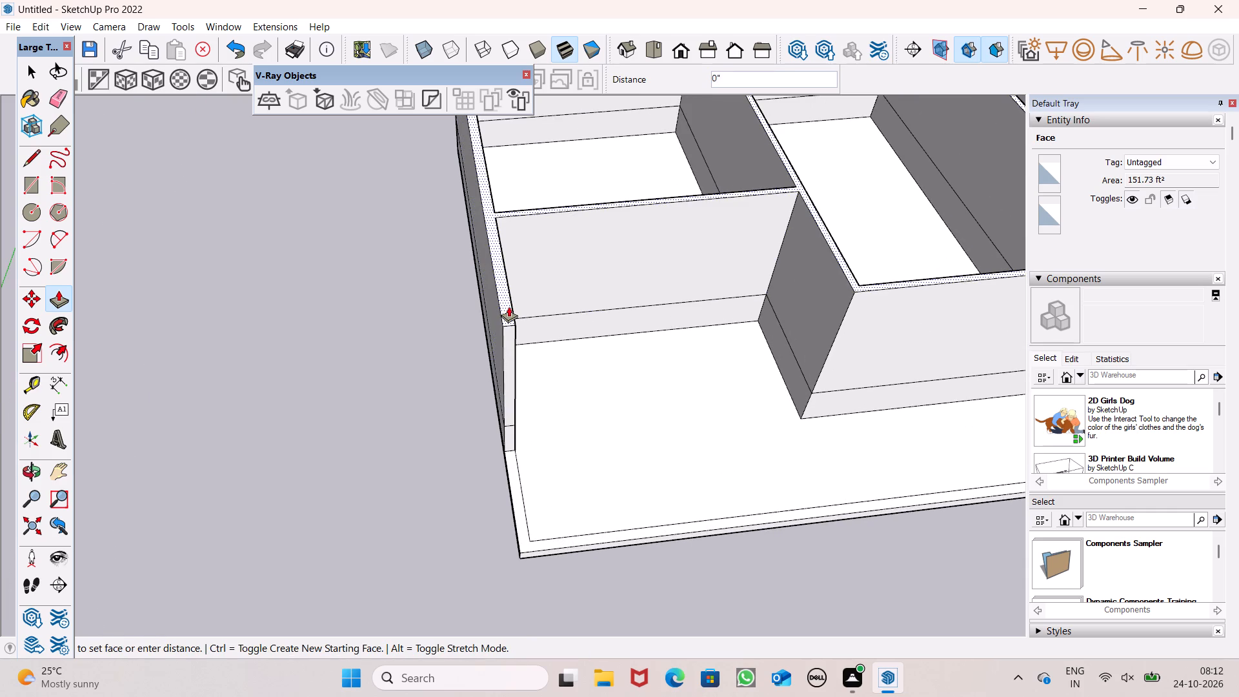
drag(509, 307, 504, 263)
text(3')
key(Return)
Measure the height of the outer wall's end beside the open front area, starting from its top corner.
click(65, 376)
middle_drag(616, 400, 604, 175)
scroll(496, 123, up, 5)
click(496, 125)
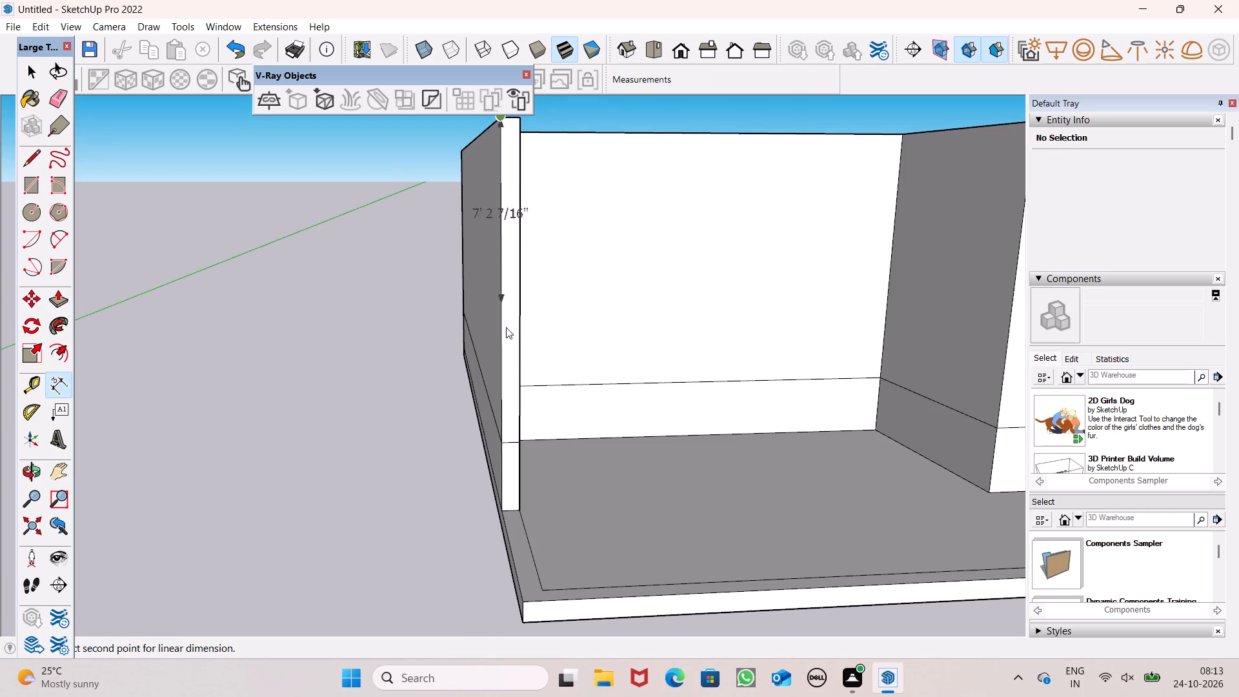
key(space)
Pull the walls' top face up 3' as a new section with its own dividing line.
scroll(429, 276, down, 7)
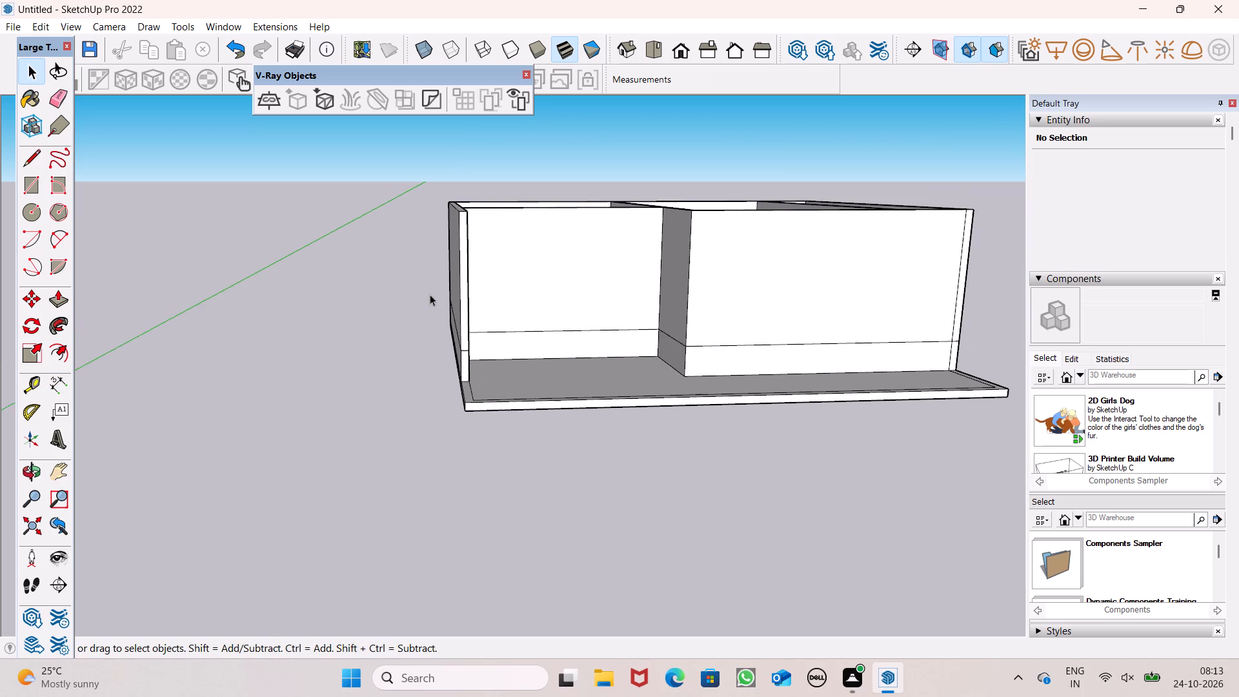
scroll(499, 254, down, 4)
middle_drag(599, 316, 603, 538)
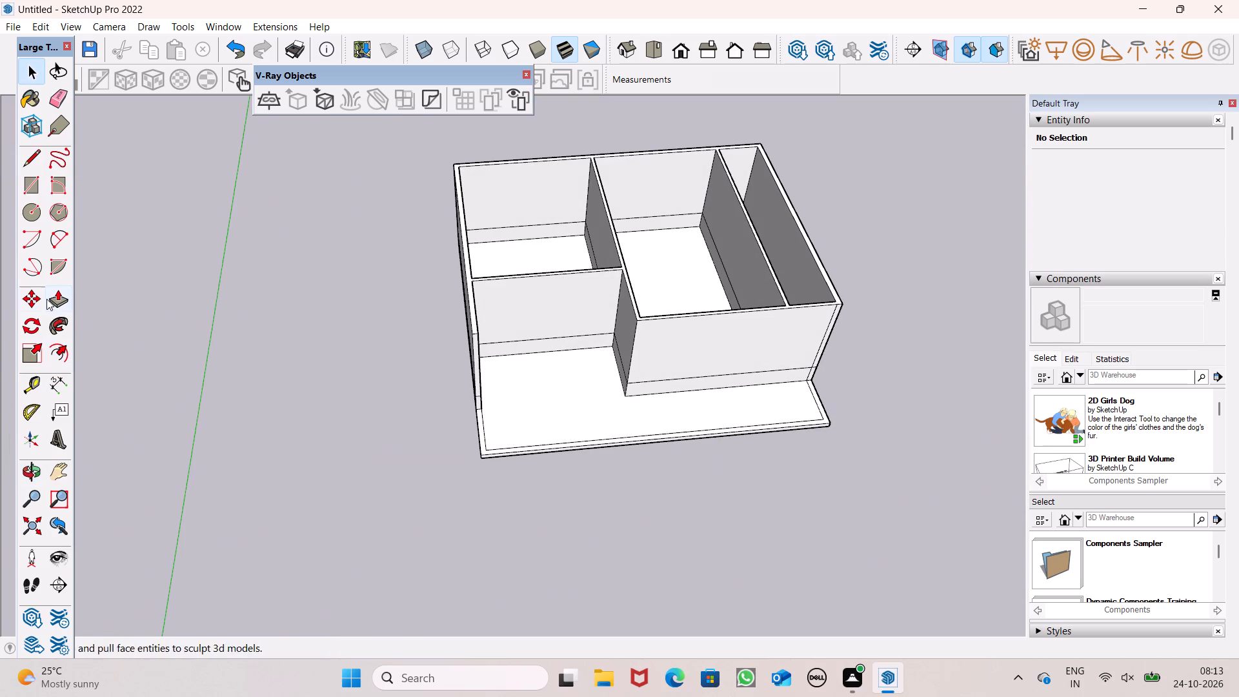
click(57, 305)
scroll(706, 193, down, 3)
scroll(599, 231, up, 6)
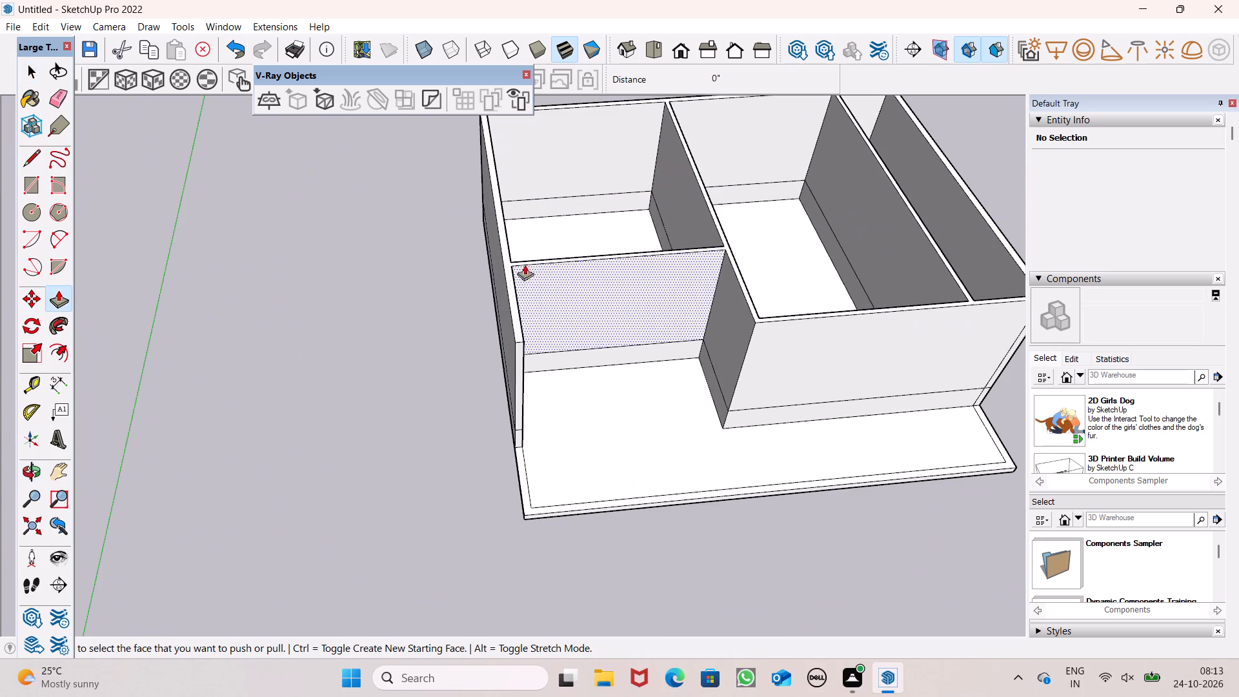
ctrl+drag(513, 292, 514, 268)
key(3)
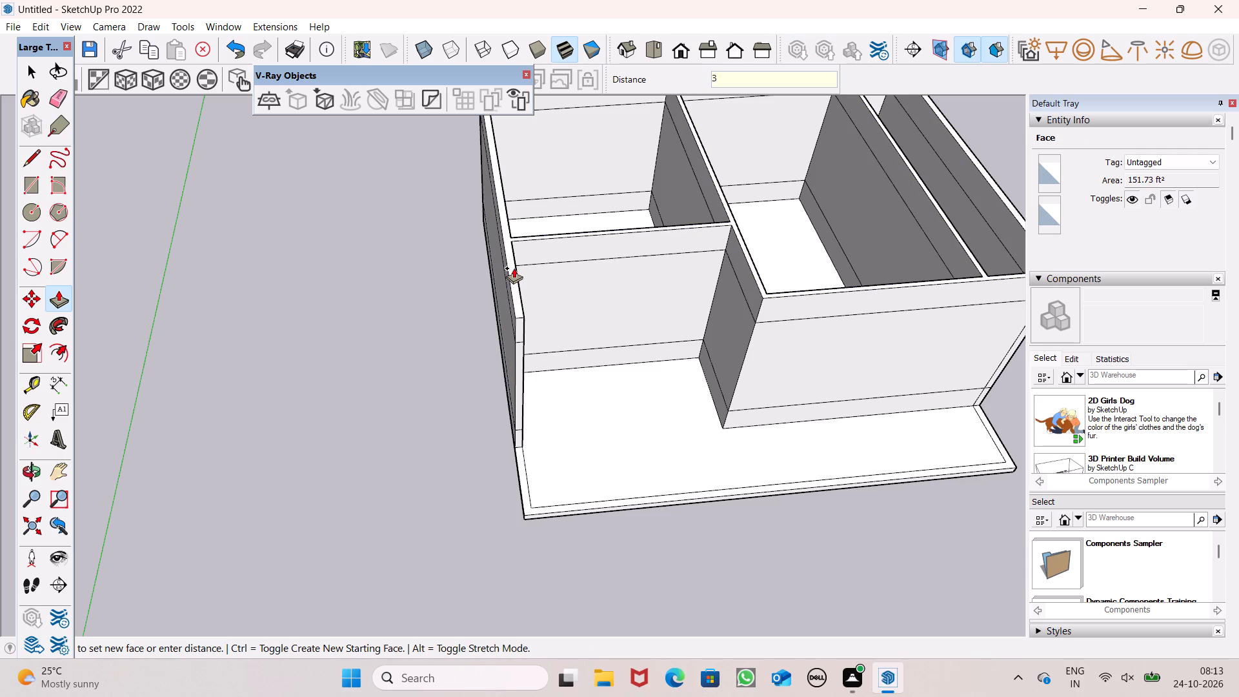
ctrl+drag(514, 268, 514, 267)
key(apostrophe)
key(Return)
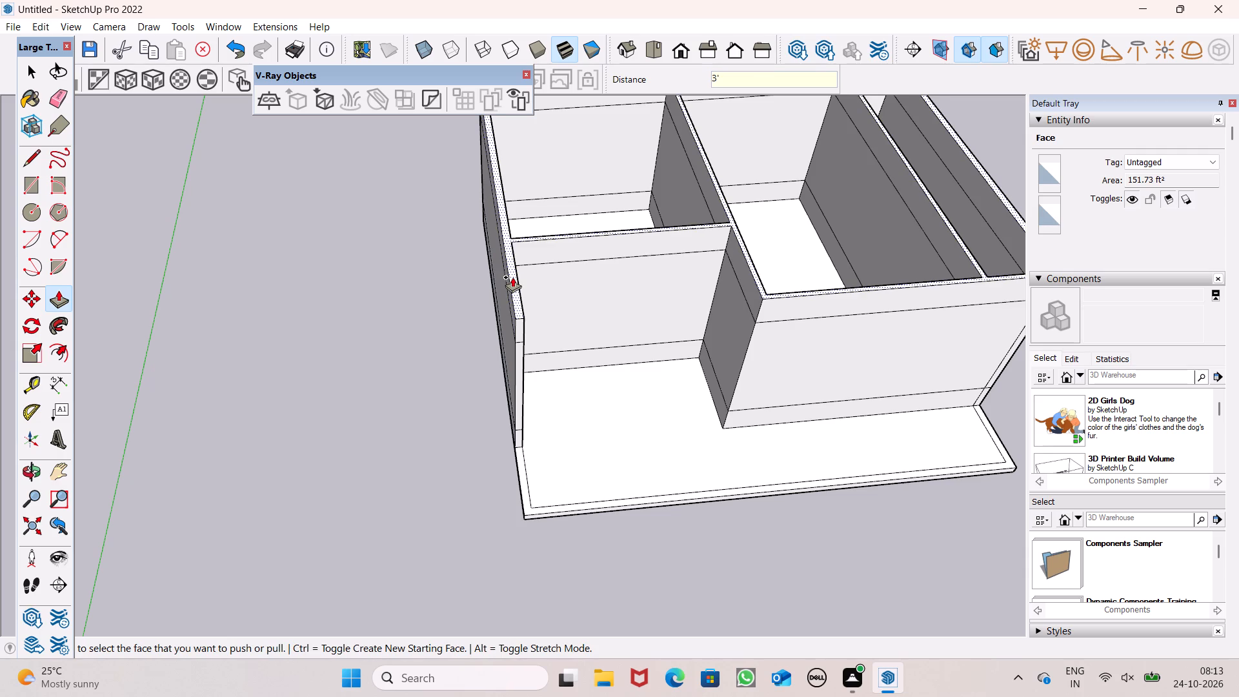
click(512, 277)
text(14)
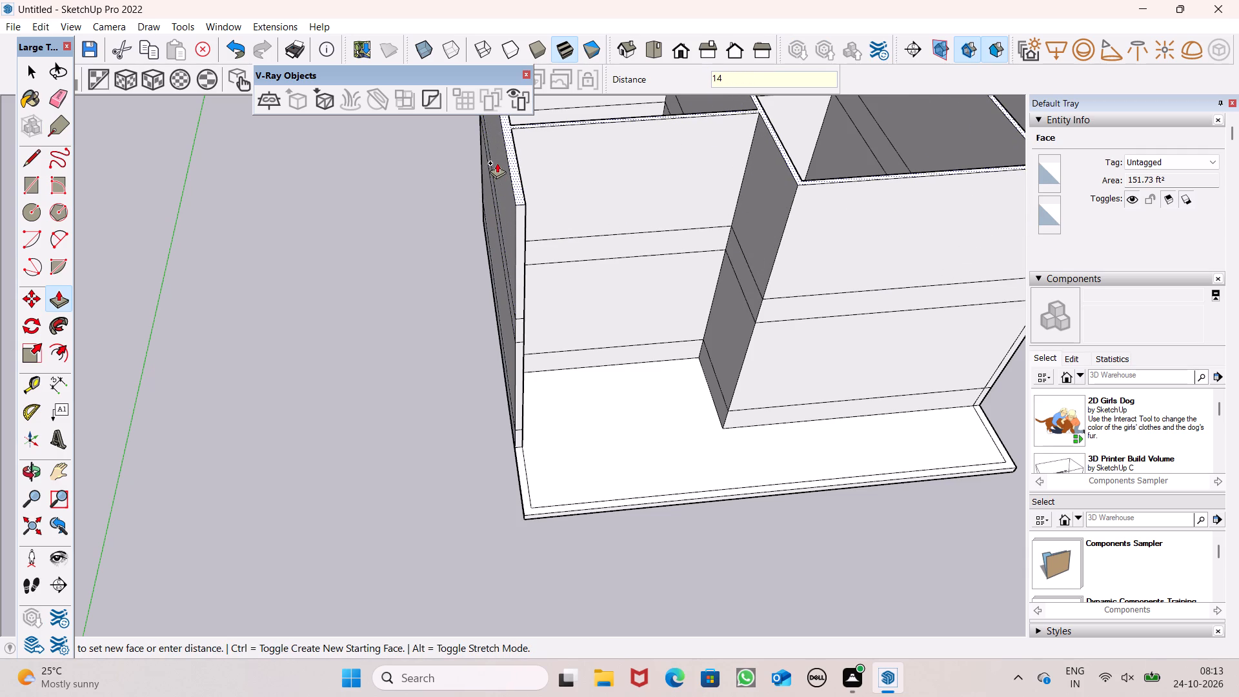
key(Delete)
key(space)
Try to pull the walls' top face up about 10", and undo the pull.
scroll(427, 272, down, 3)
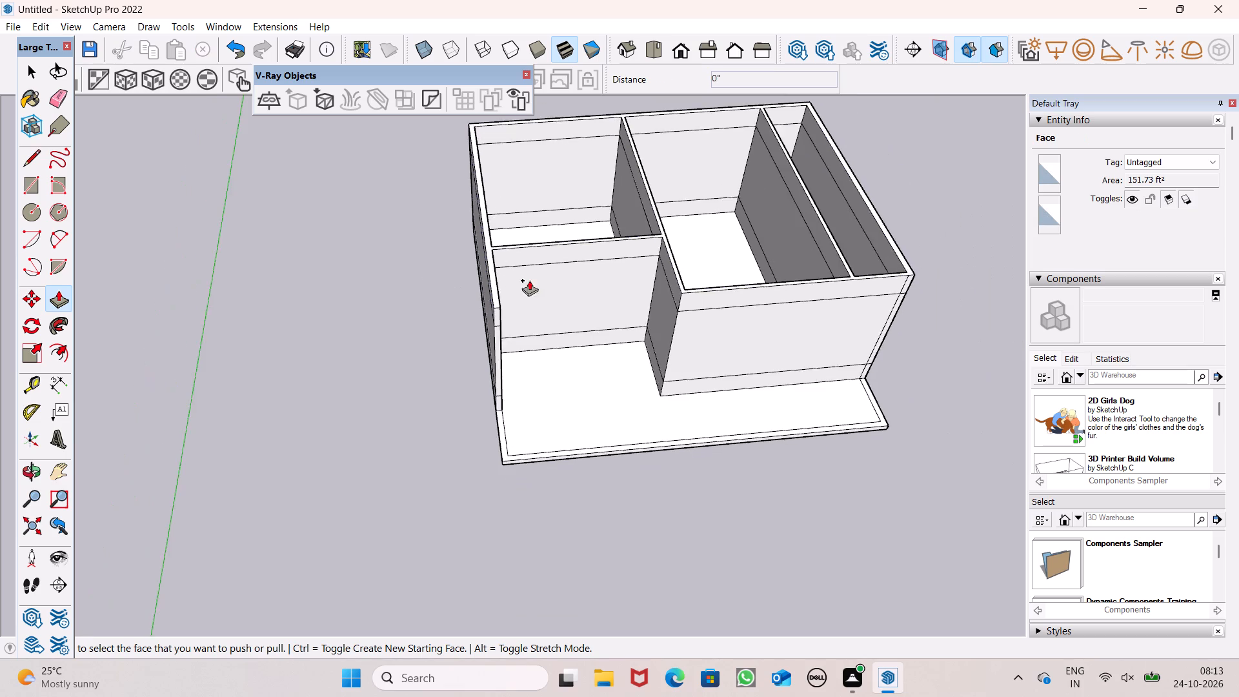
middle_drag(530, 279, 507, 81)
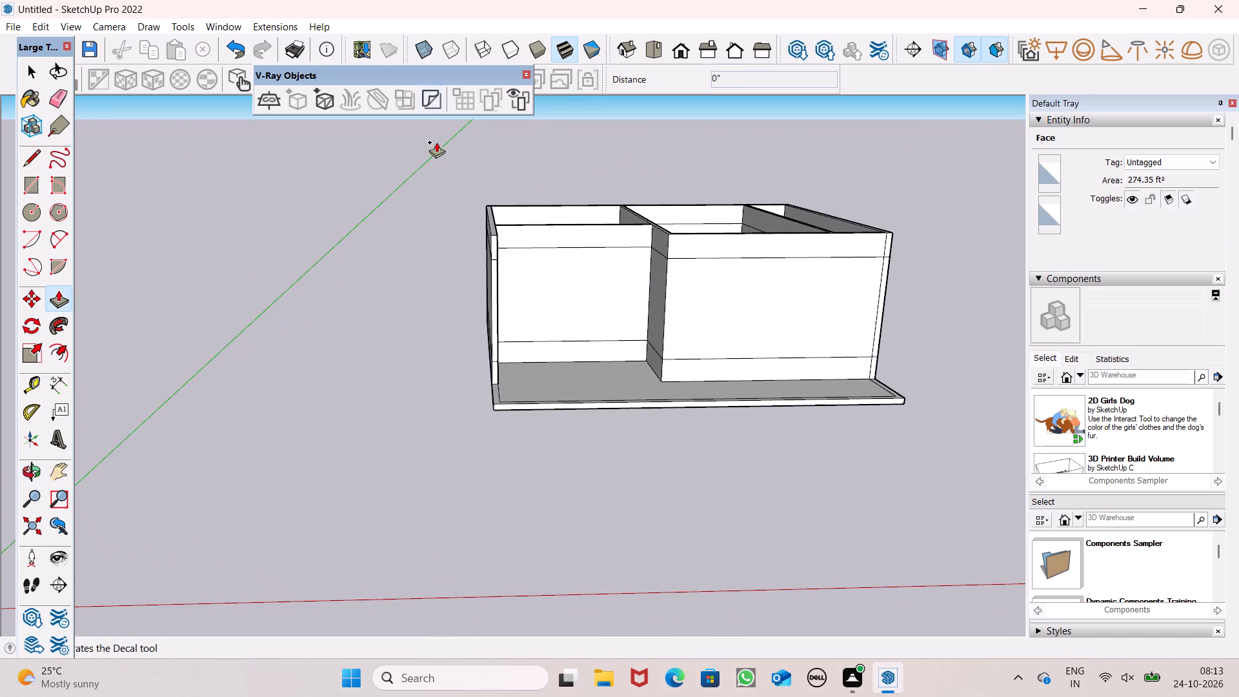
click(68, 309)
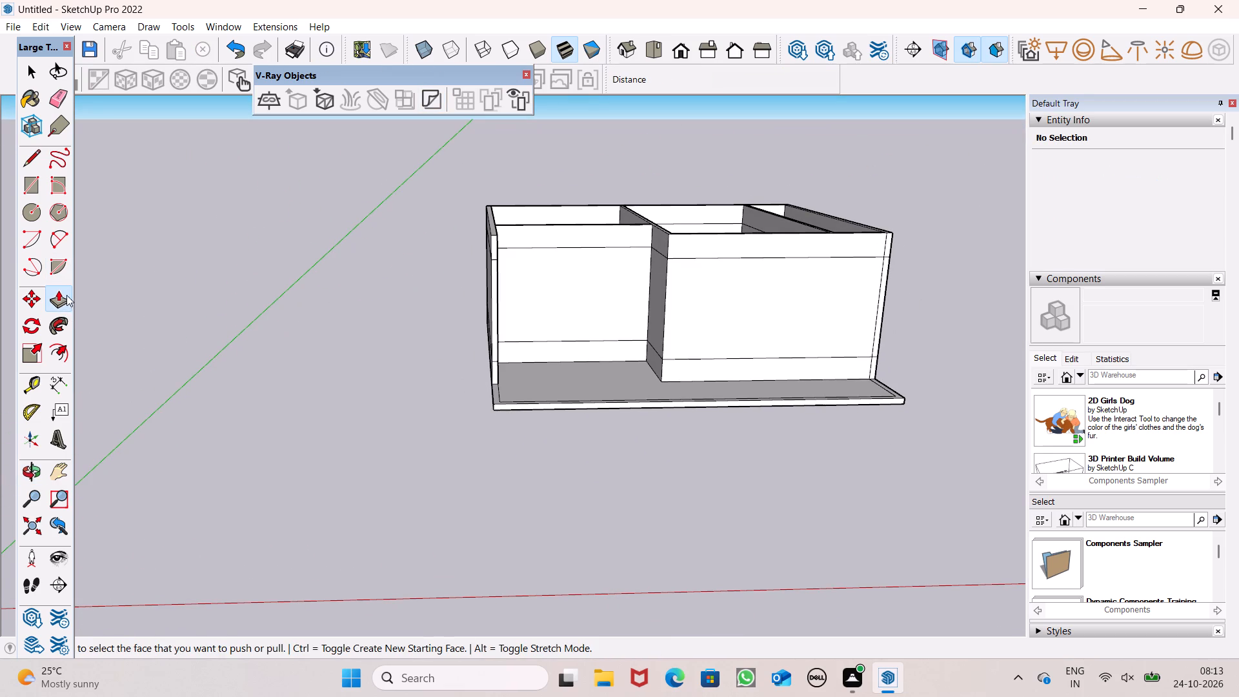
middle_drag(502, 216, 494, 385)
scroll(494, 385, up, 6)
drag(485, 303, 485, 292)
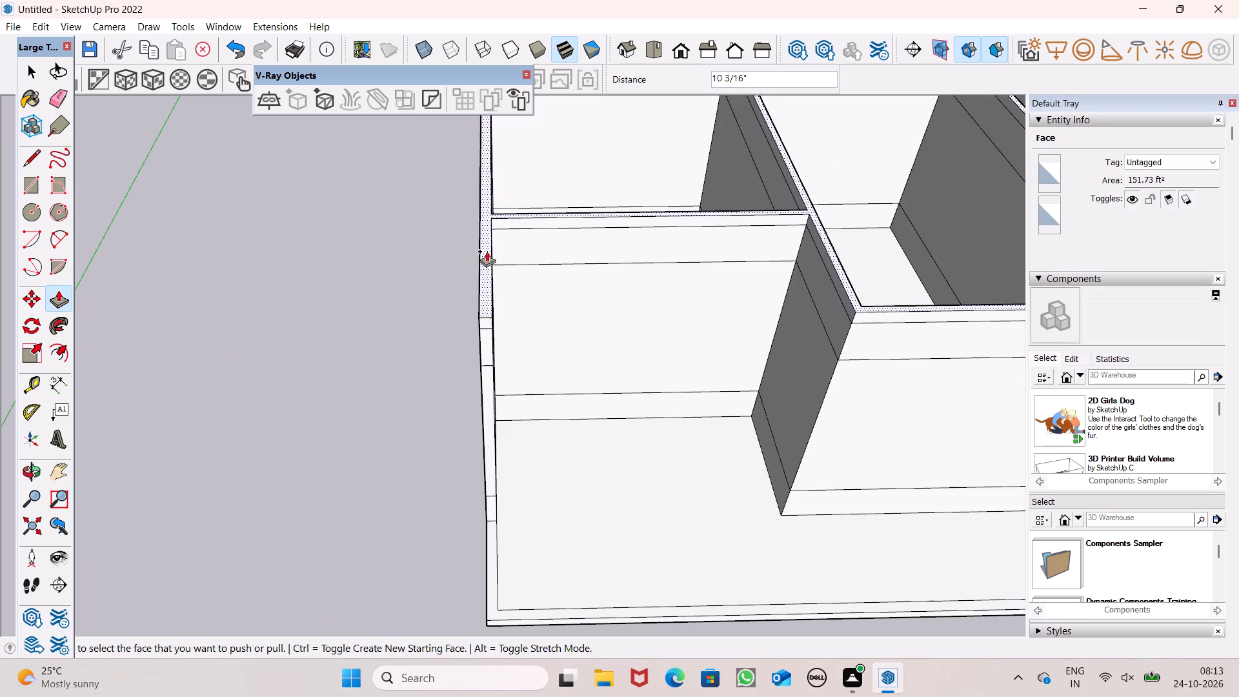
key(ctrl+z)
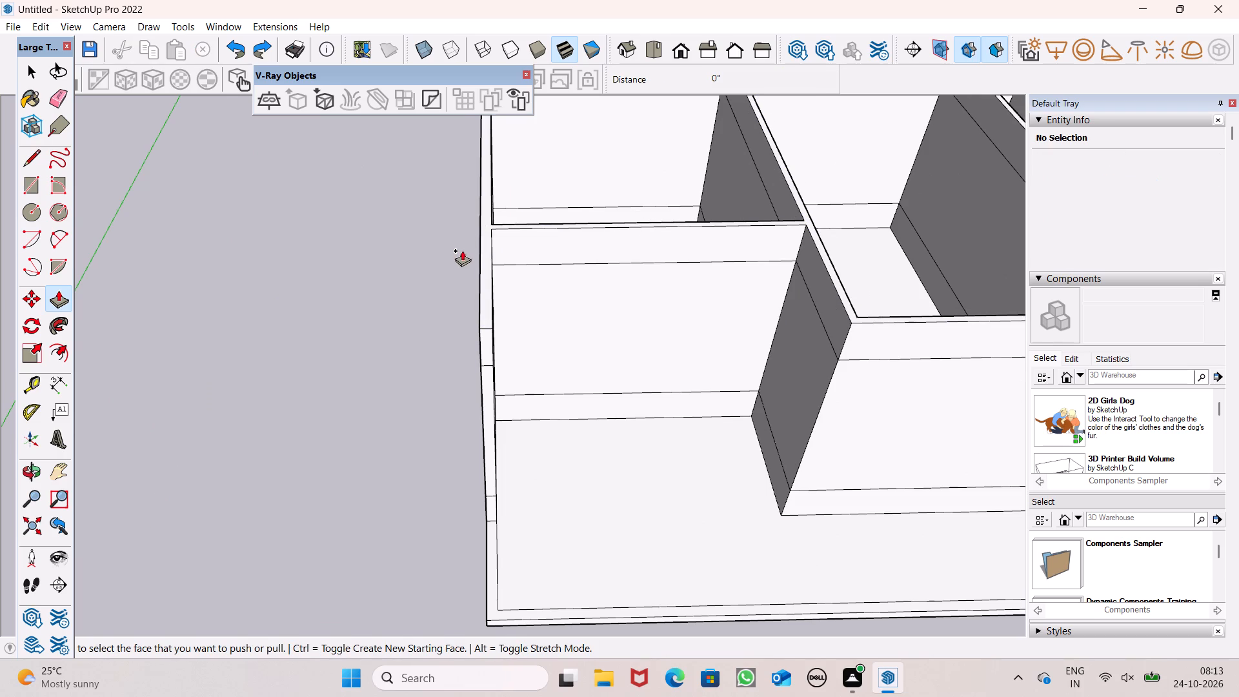
Measure the height between the upper and lower dividing lines on the outer wall's end beside the front area.
key(space)
scroll(462, 274, down, 5)
middle_drag(464, 302, 446, 25)
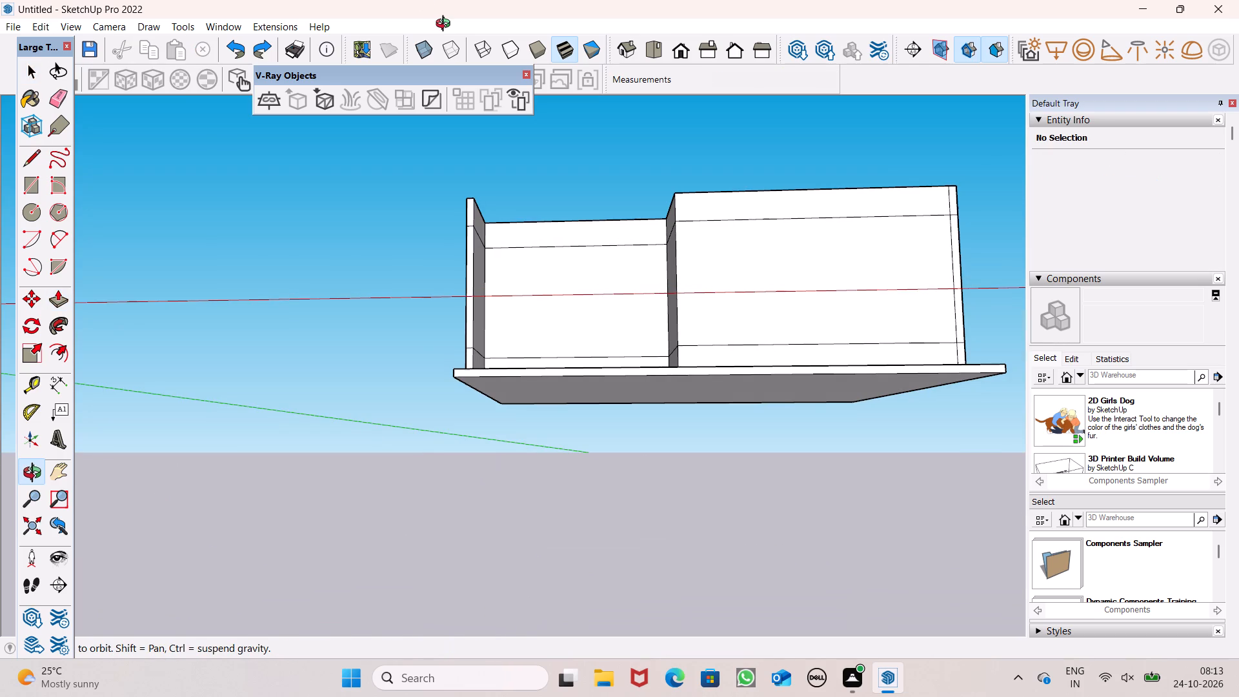
middle_drag(446, 25, 414, 131)
drag(51, 383, 69, 383)
scroll(465, 229, down, 2)
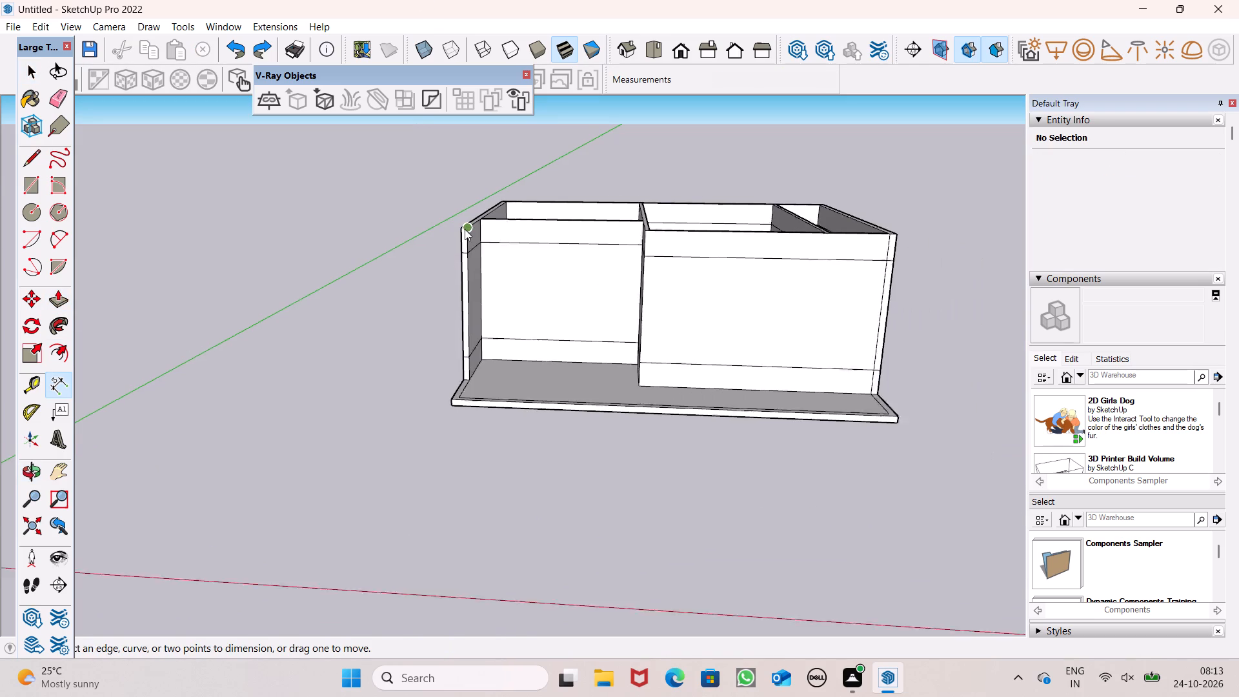
scroll(465, 229, down, 2)
middle_drag(463, 266, 523, 261)
scroll(465, 262, up, 7)
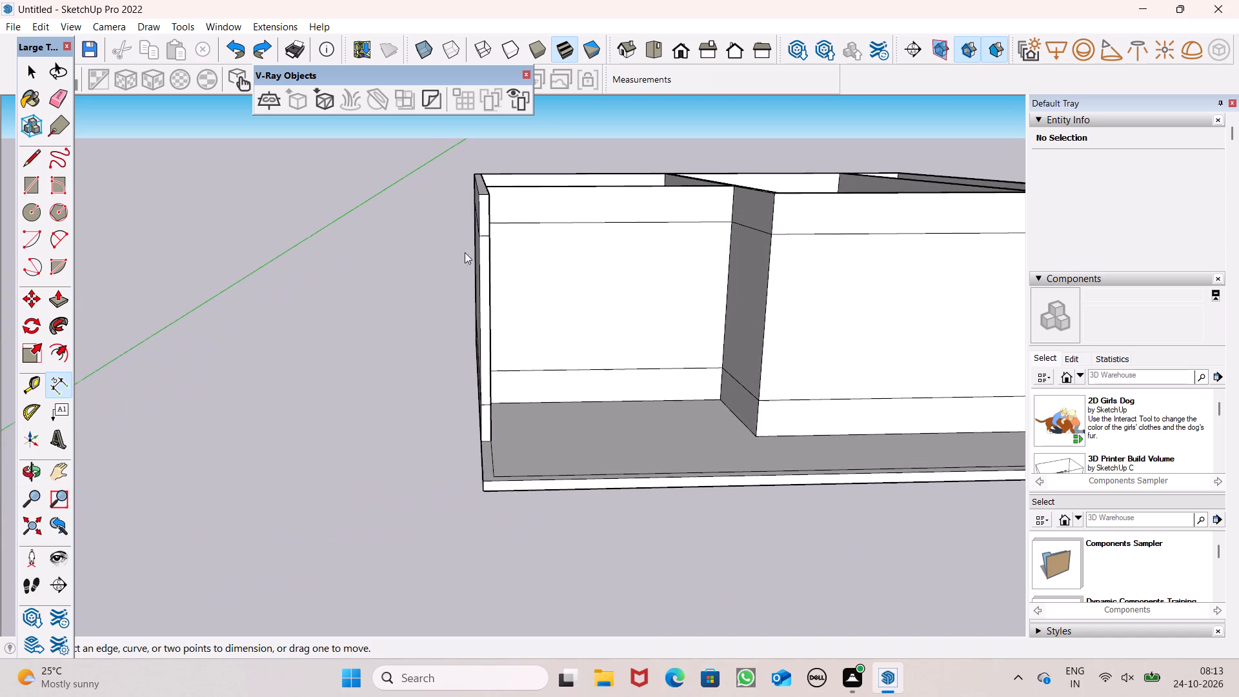
scroll(490, 250, up, 3)
middle_drag(510, 270, 714, 246)
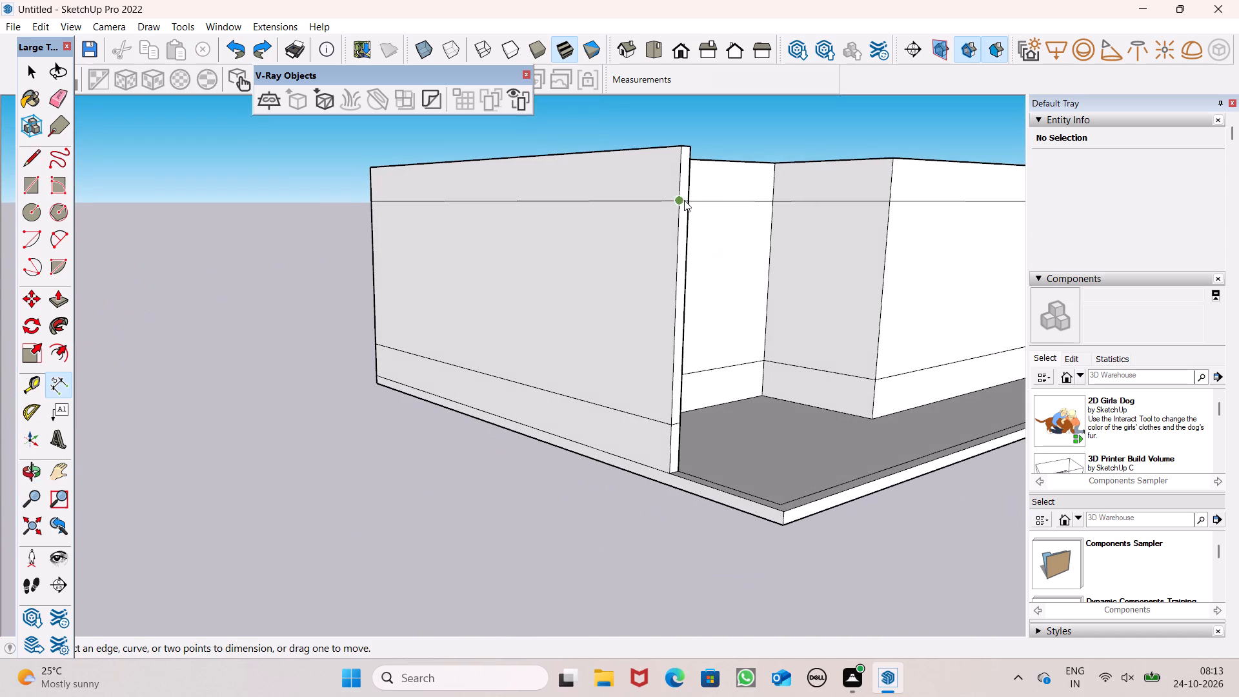
click(681, 207)
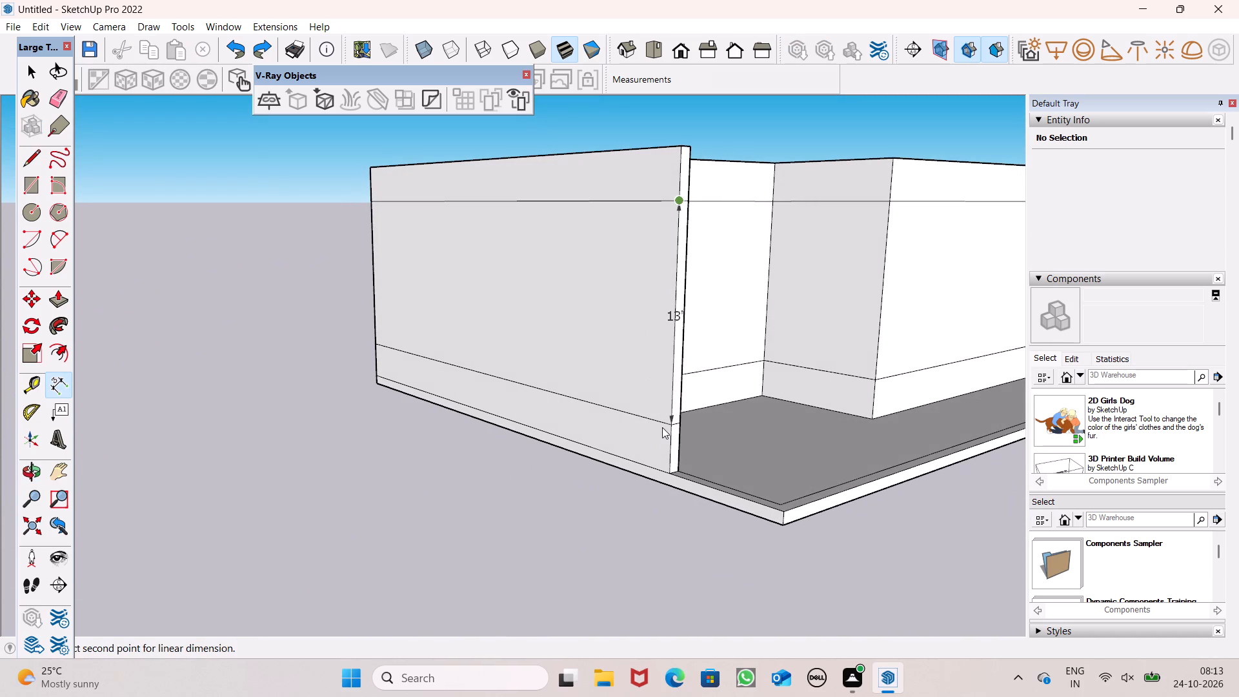
key(space)
Pull the walls' top face up 13' as a new section above the 3' band.
scroll(635, 201, down, 4)
middle_drag(661, 272, 388, 452)
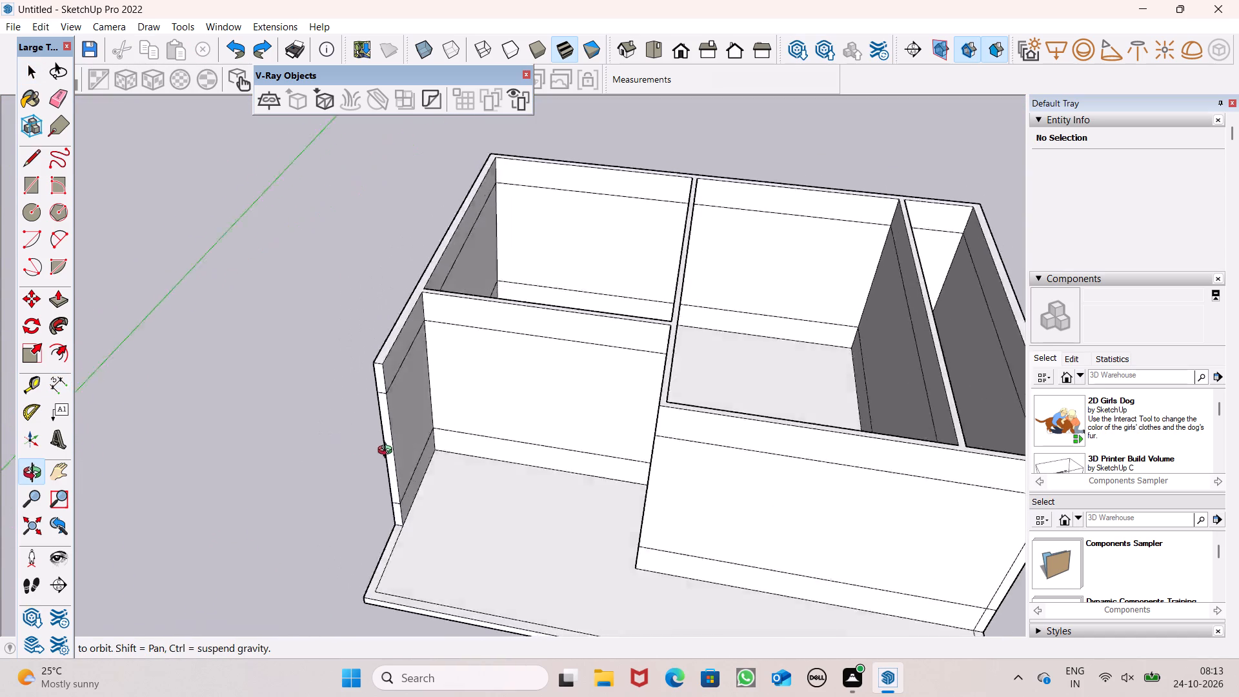
middle_drag(388, 452, 440, 459)
scroll(447, 452, up, 1)
scroll(552, 309, down, 3)
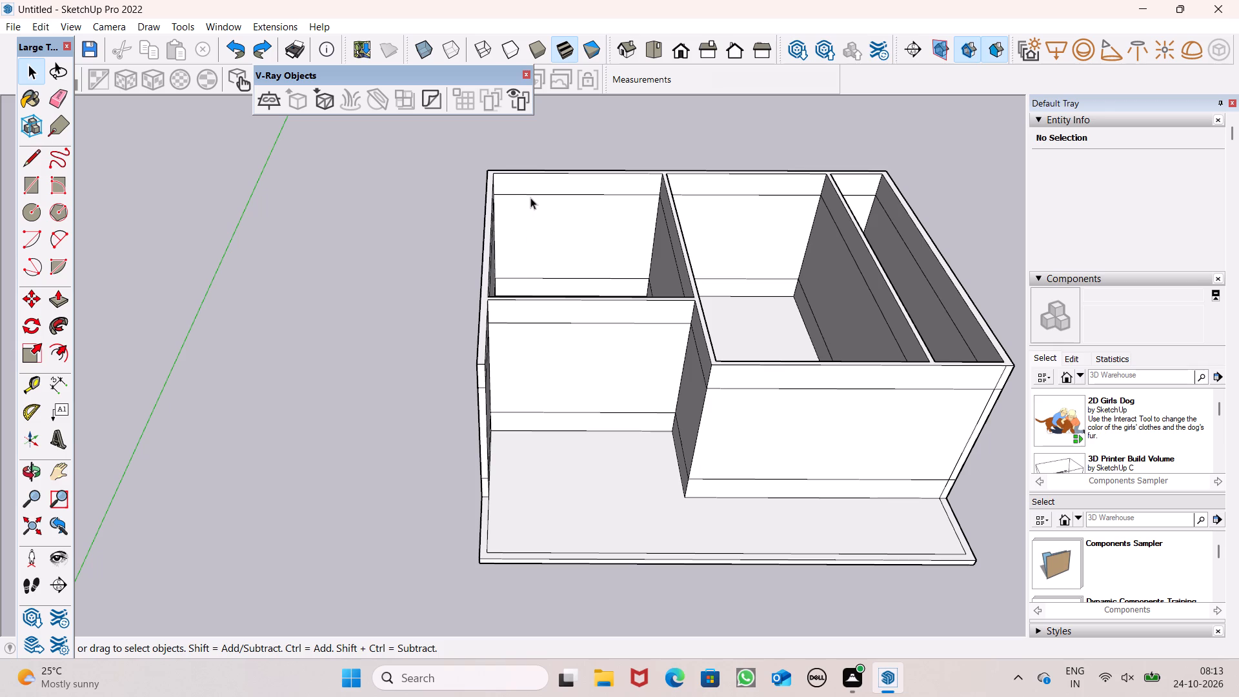
click(55, 296)
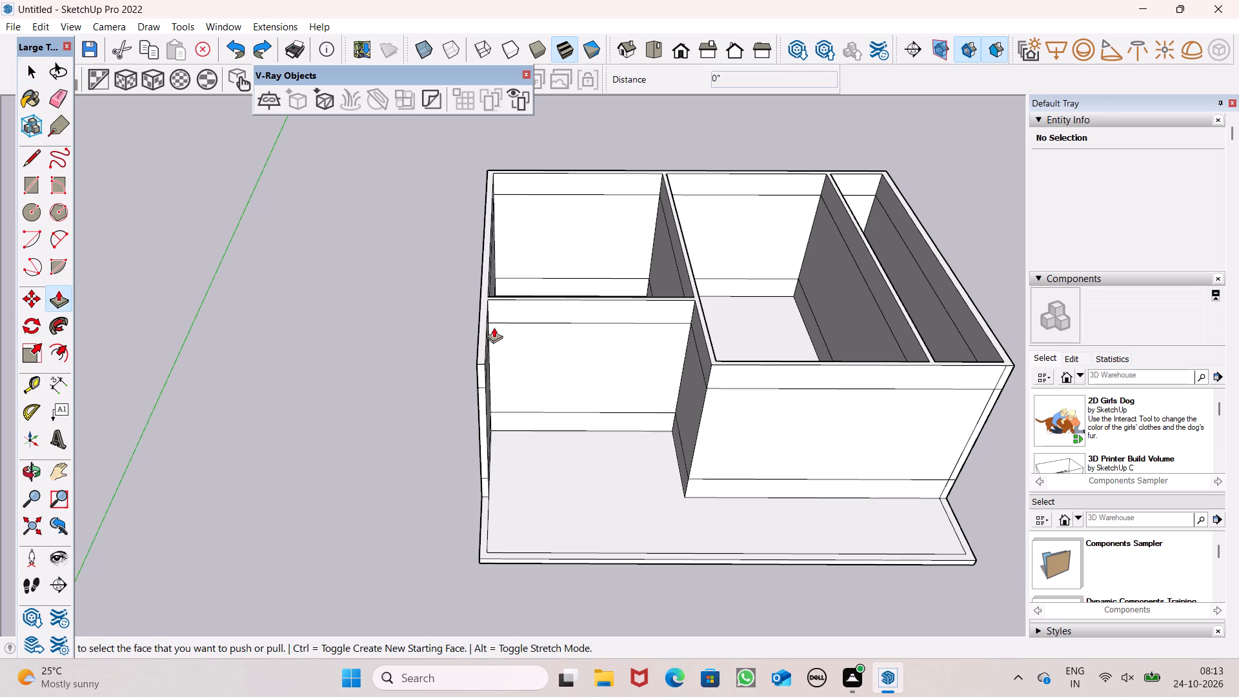
scroll(481, 360, up, 3)
drag(481, 347, 472, 272)
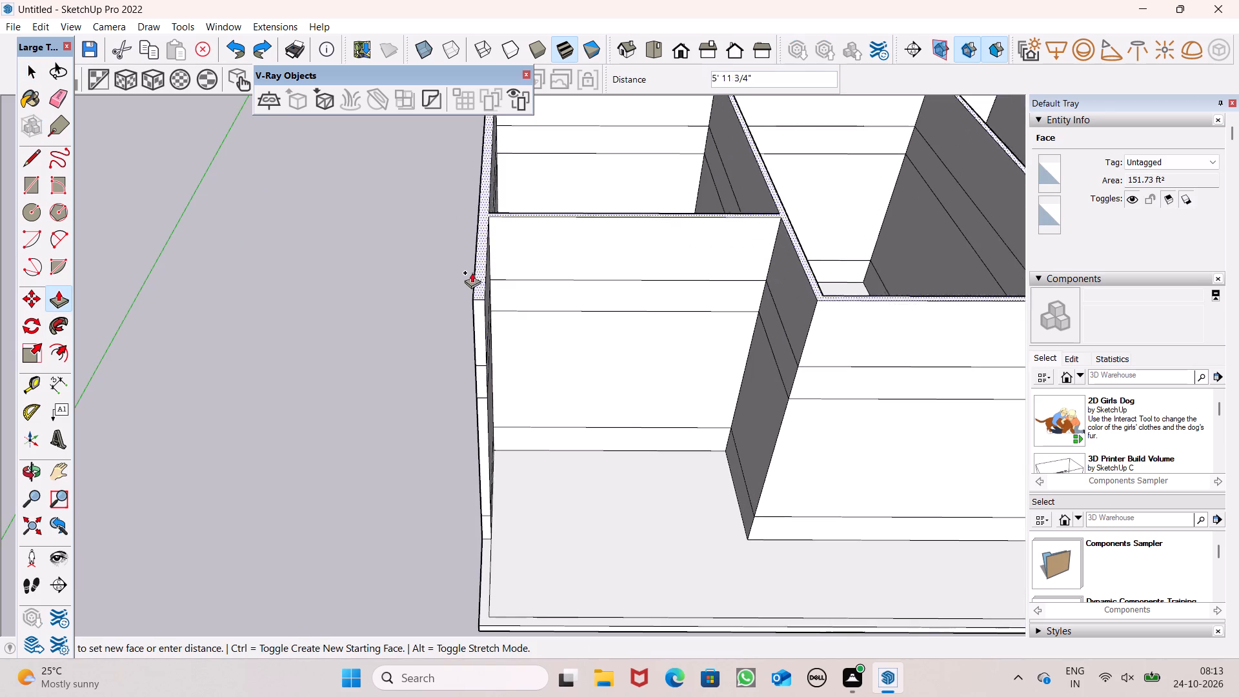
drag(472, 272, 459, 227)
text(13')
key(Return)
scroll(367, 287, down, 3)
middle_drag(513, 337, 499, 166)
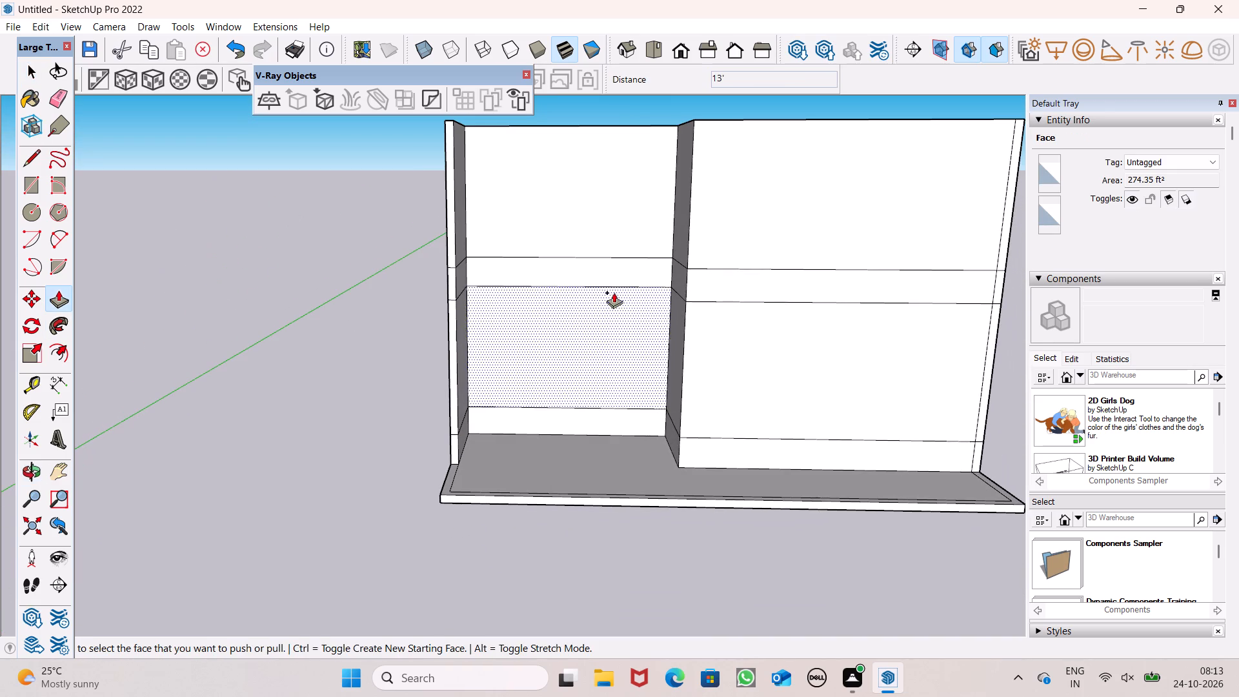
key(space)
Measure the height of the uppermost wall section from the top corner of the outer wall's end beside the front area.
scroll(718, 217, down, 2)
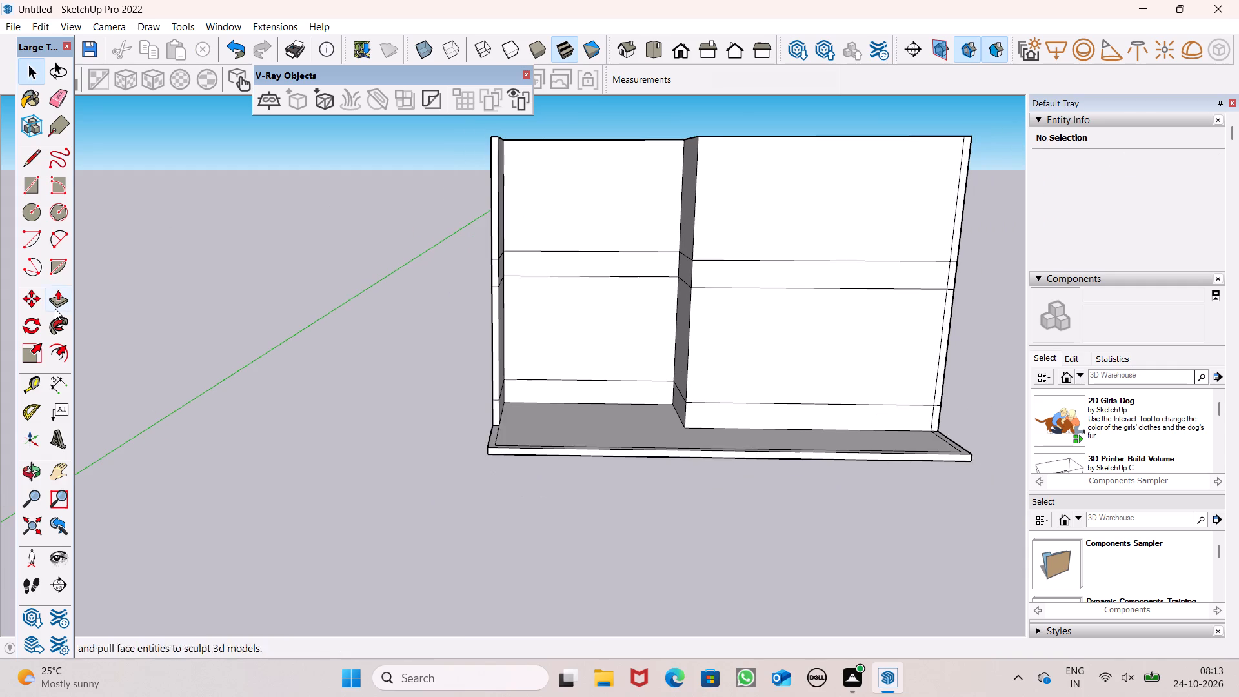
click(60, 381)
scroll(615, 168, up, 2)
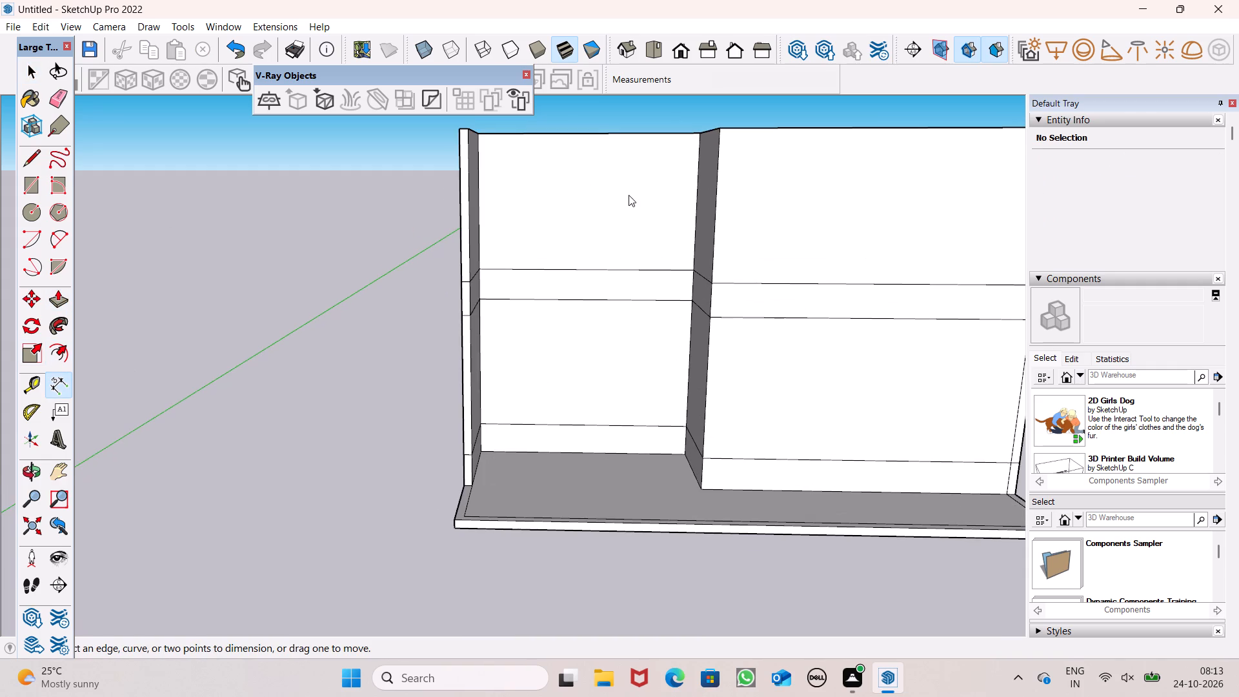
scroll(586, 153, down, 3)
middle_drag(541, 217, 791, 194)
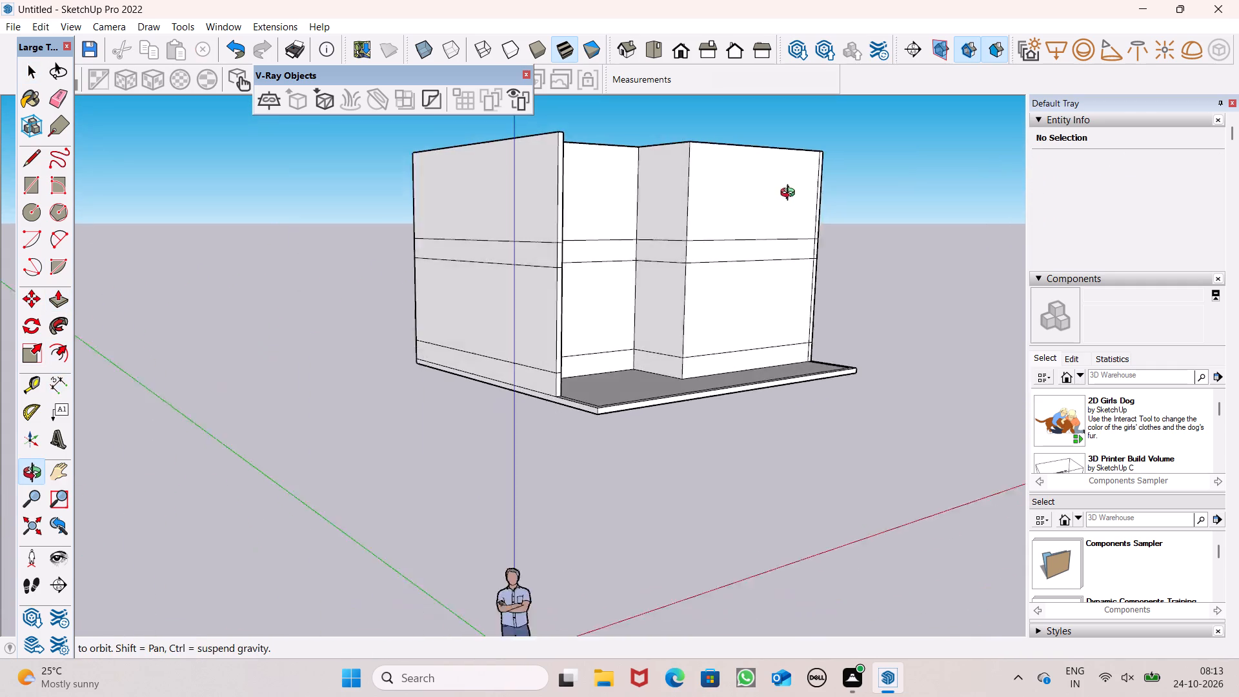
middle_drag(791, 194, 869, 198)
scroll(549, 146, up, 7)
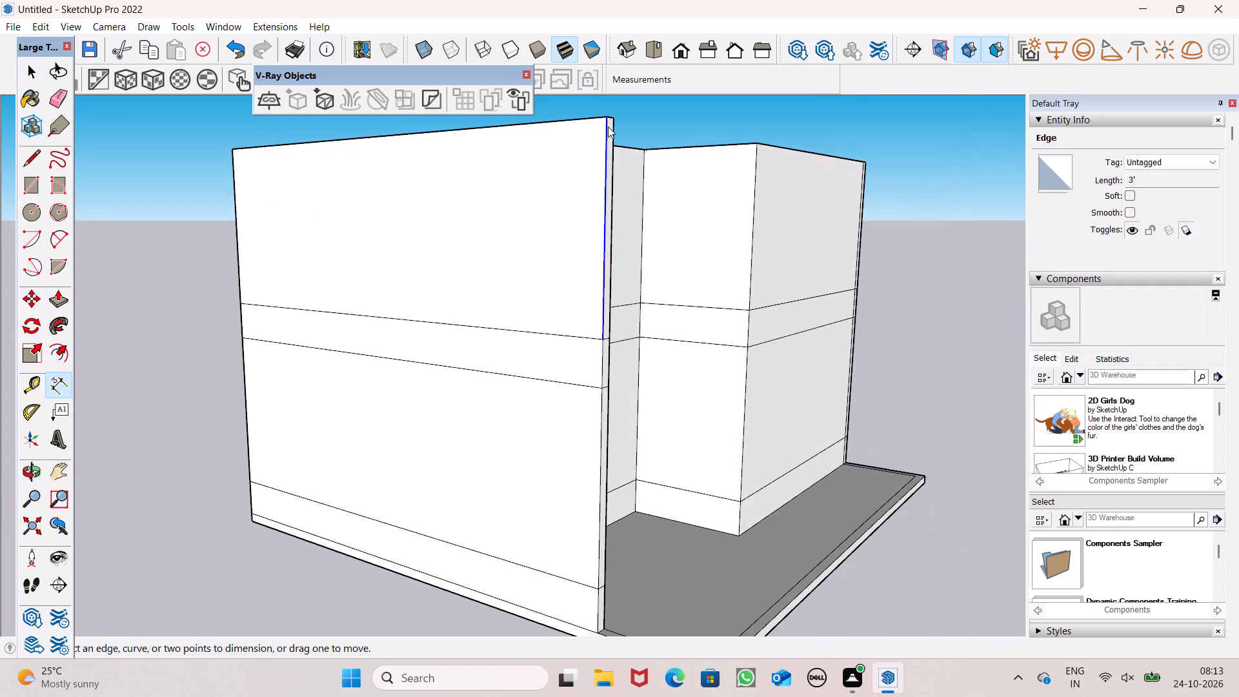
click(605, 119)
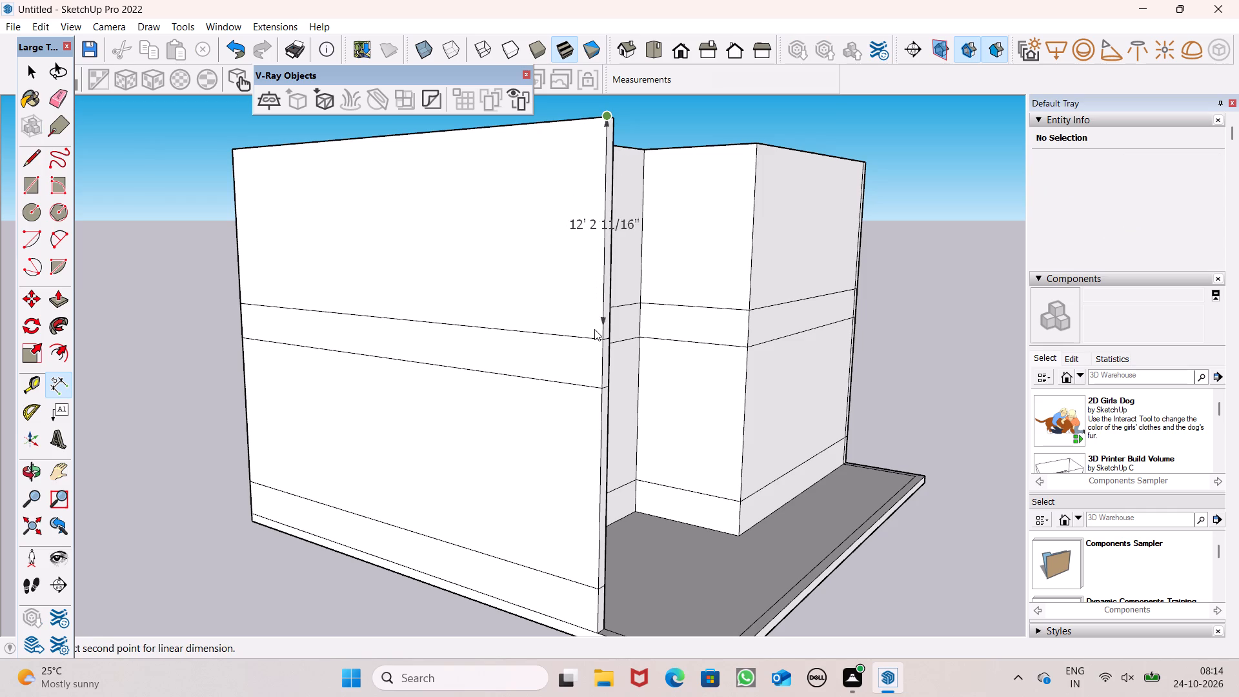
key(space)
Examine the stacked wall sections and the open room layout from the front, the side and above.
scroll(561, 233, down, 4)
middle_drag(621, 252, 554, 275)
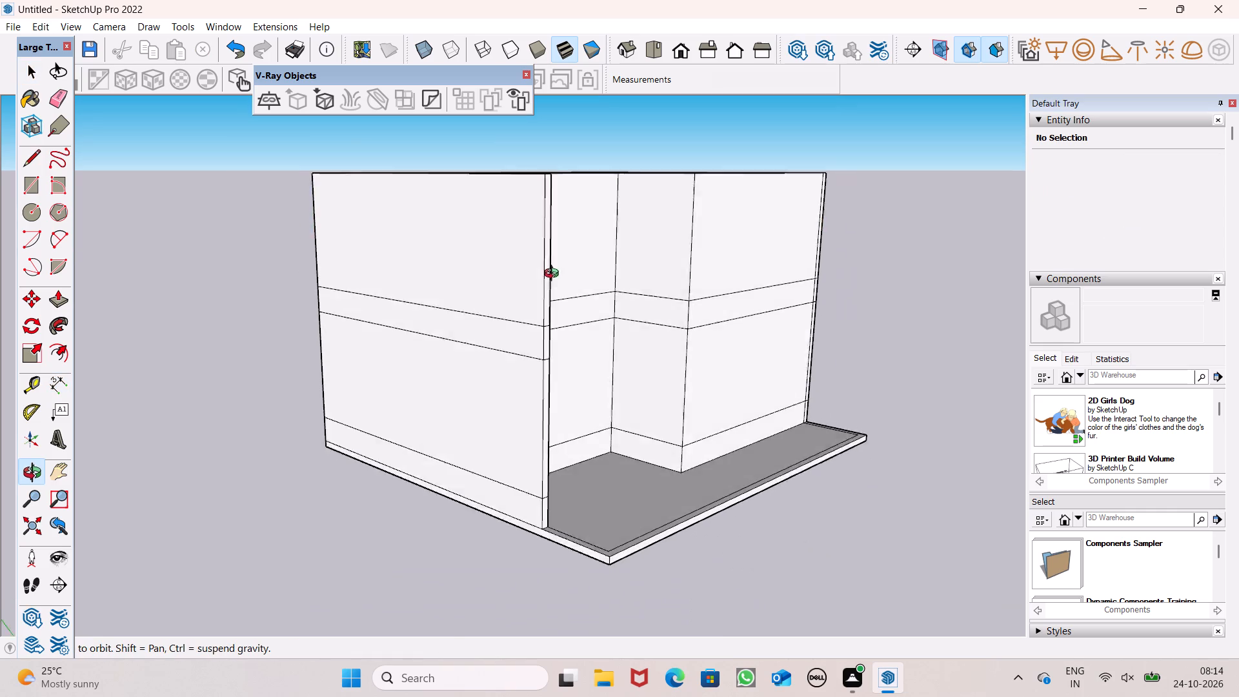
middle_drag(554, 275, 501, 267)
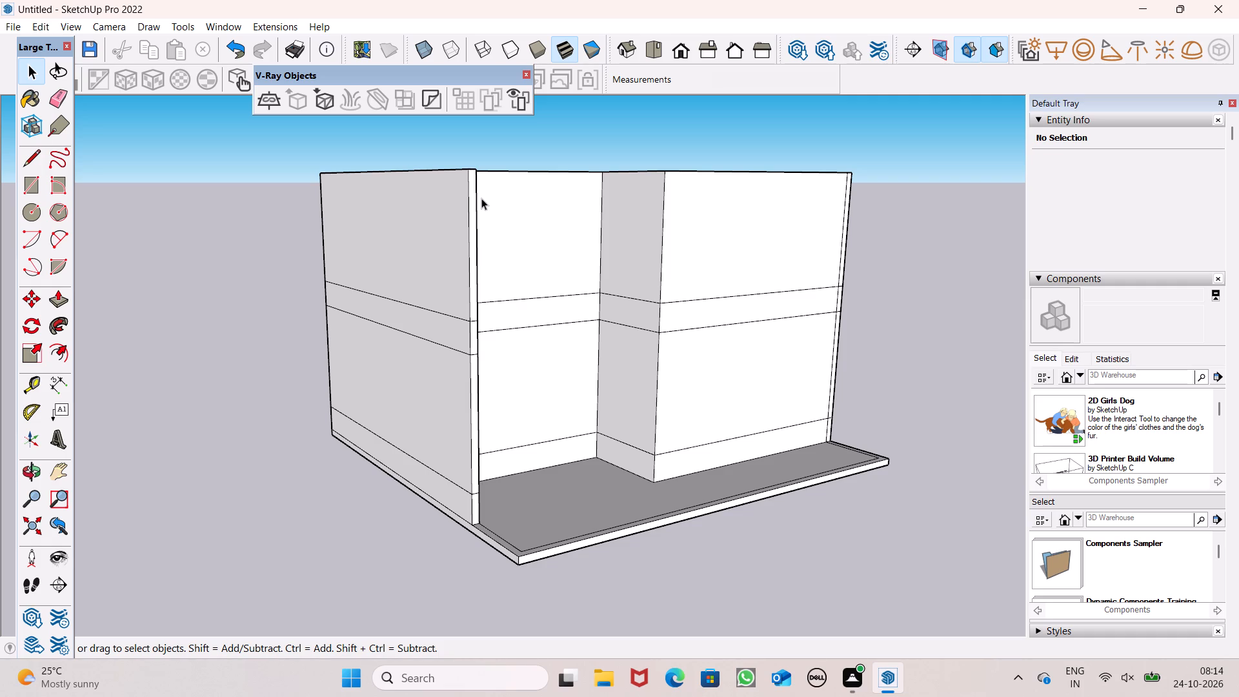
scroll(817, 181, down, 8)
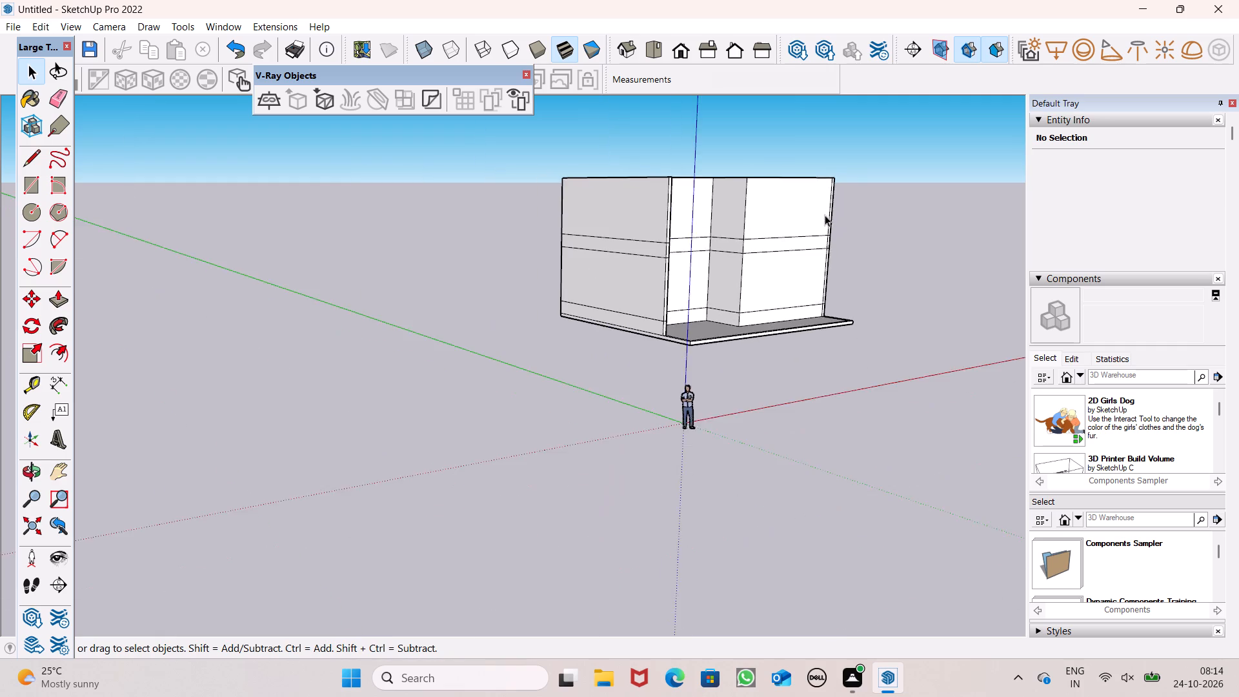
middle_drag(825, 217, 700, 209)
scroll(789, 201, up, 4)
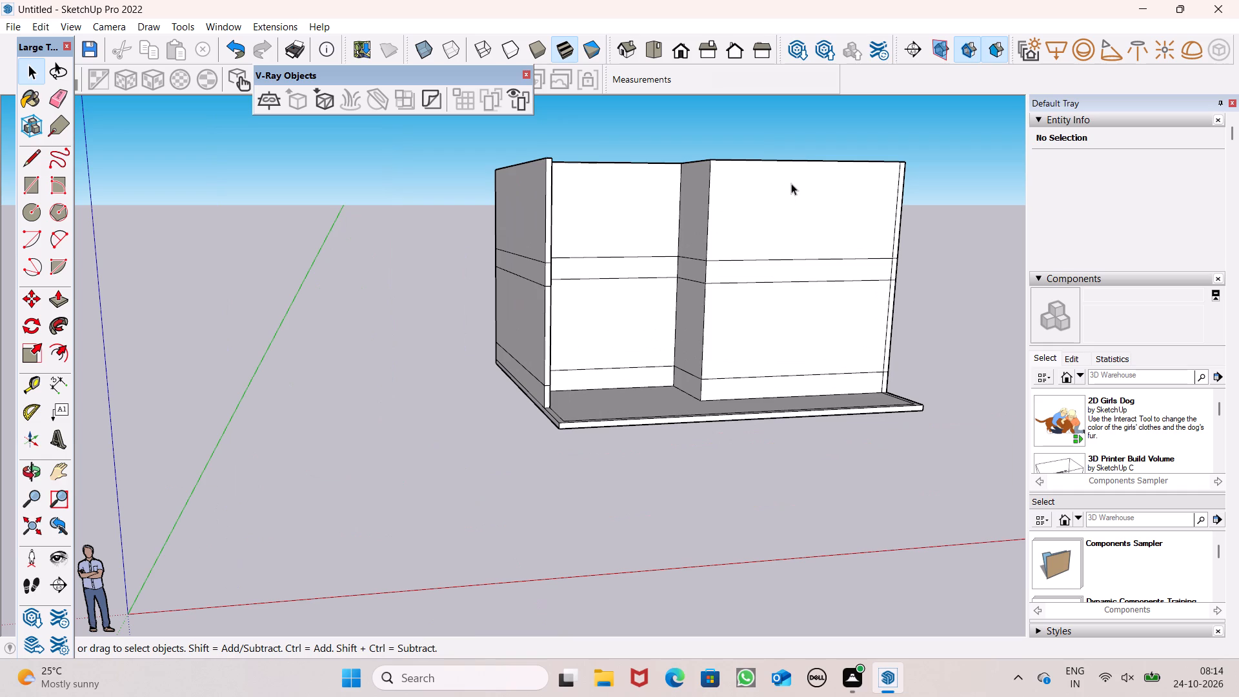
scroll(765, 152, down, 3)
middle_drag(796, 203, 650, 243)
scroll(794, 204, up, 1)
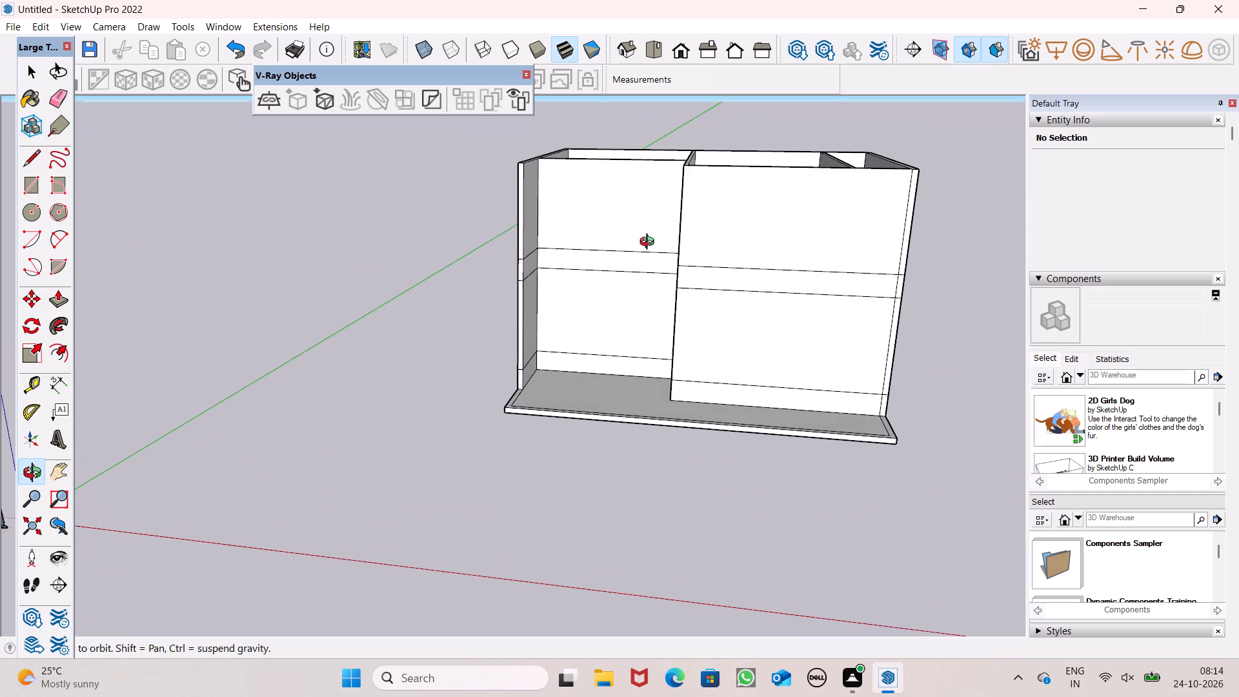
middle_drag(650, 243, 578, 225)
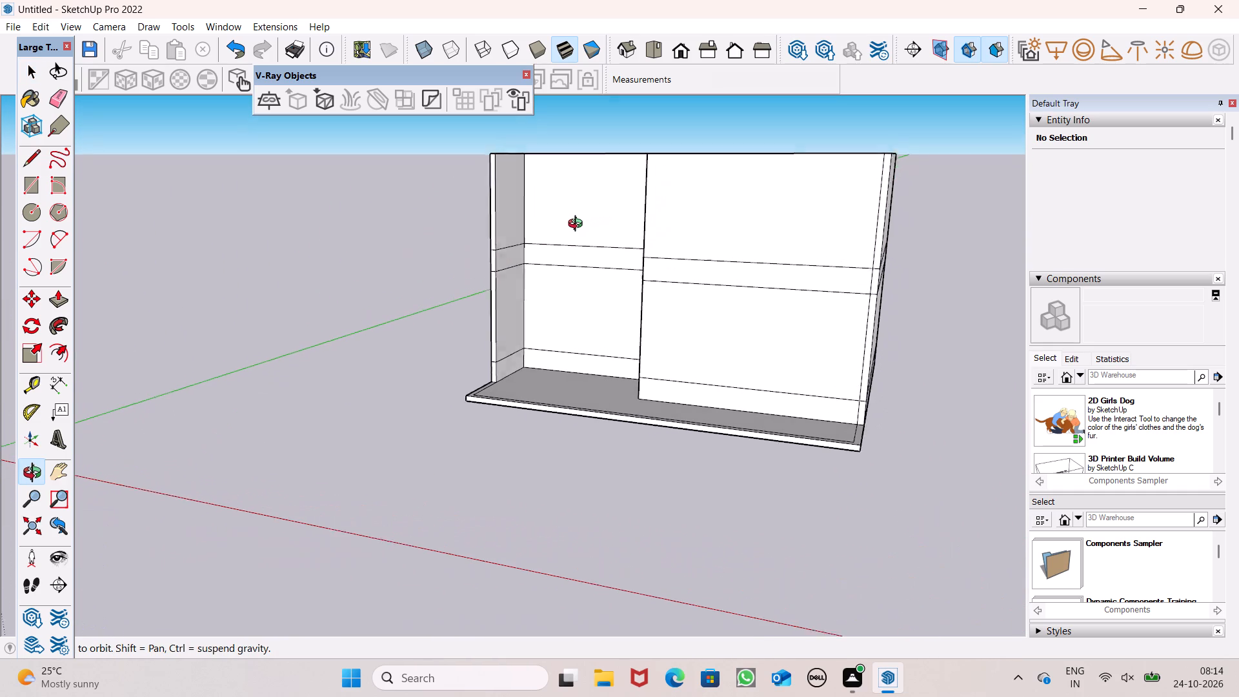
middle_drag(578, 225, 575, 225)
scroll(613, 261, up, 7)
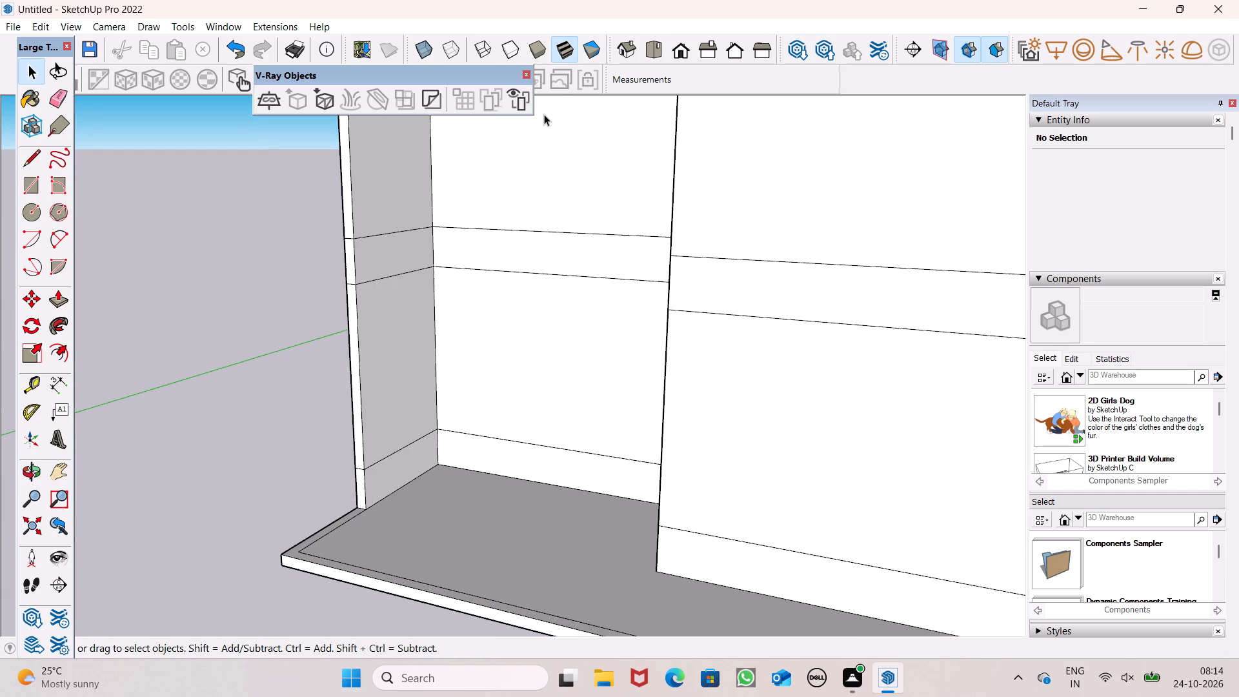
scroll(609, 213, down, 6)
scroll(675, 236, down, 3)
middle_drag(731, 269, 965, 359)
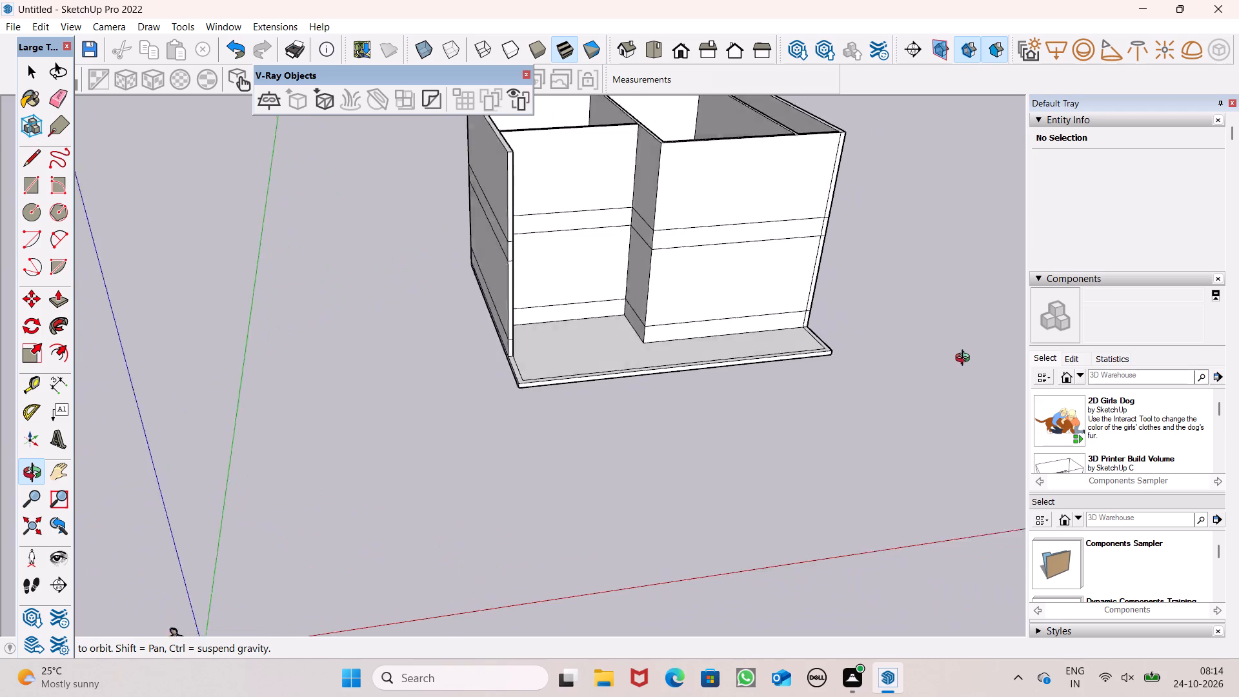
middle_drag(965, 359, 942, 263)
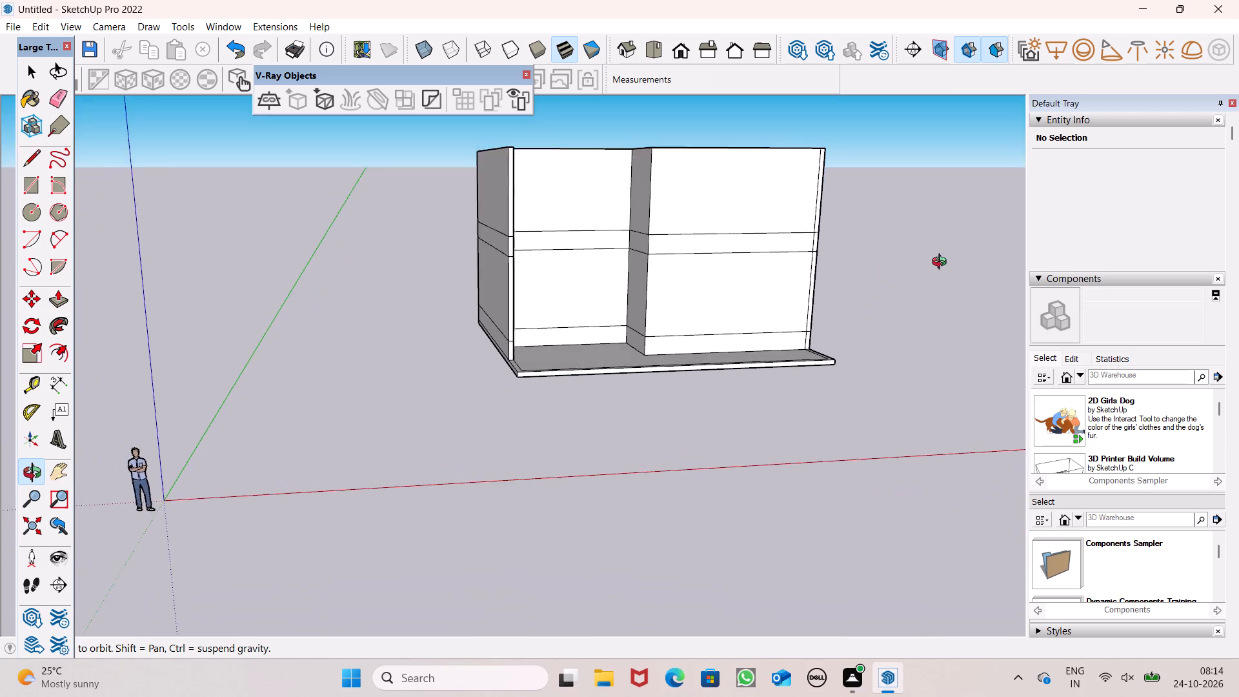
middle_drag(942, 263, 891, 325)
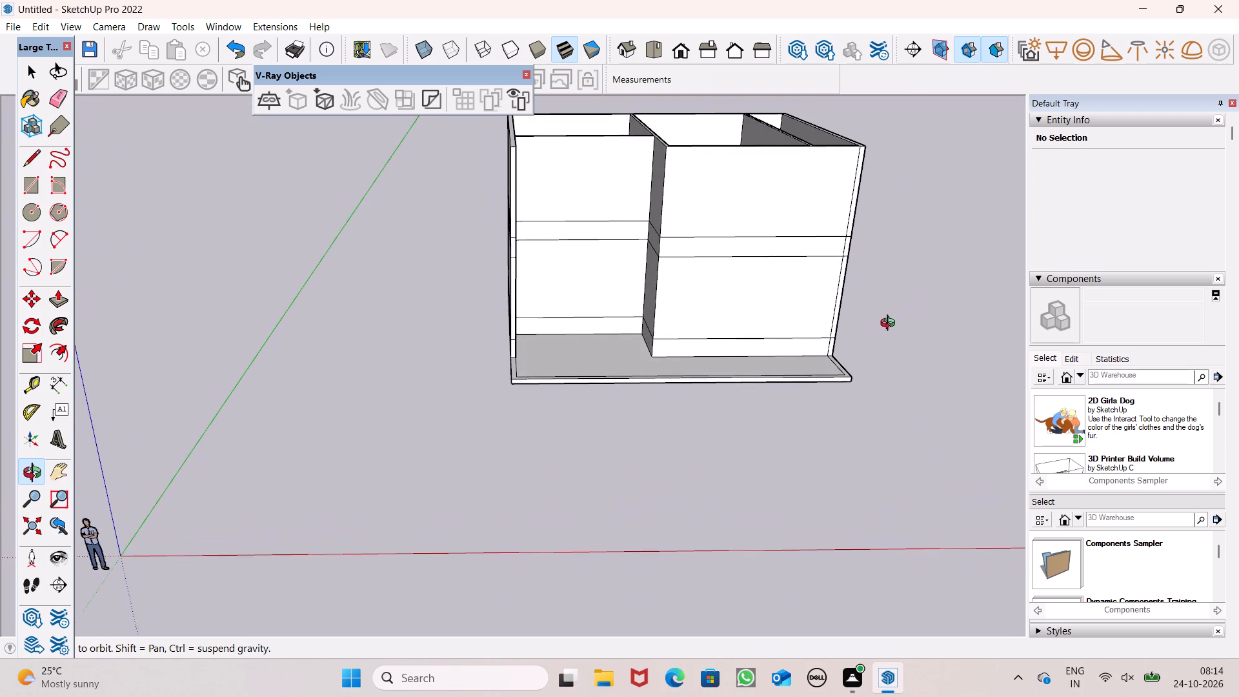
middle_drag(891, 325, 891, 322)
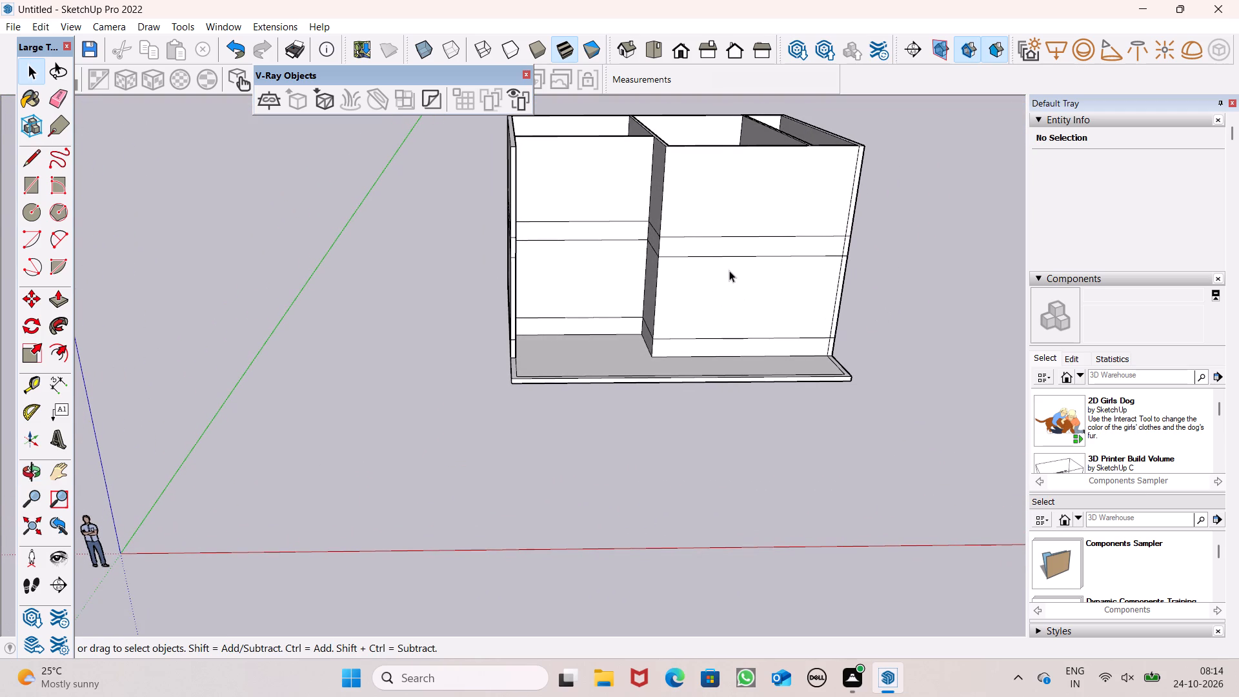
scroll(641, 289, down, 2)
middle_drag(708, 305, 745, 417)
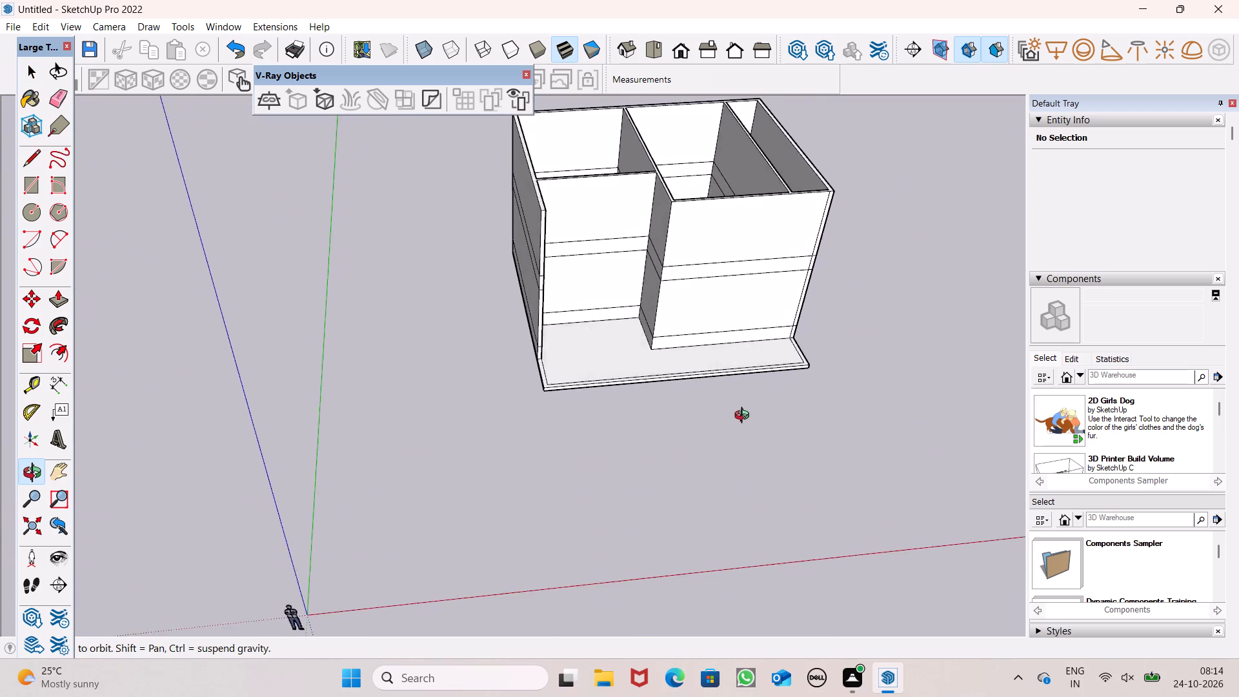
middle_drag(745, 417, 727, 453)
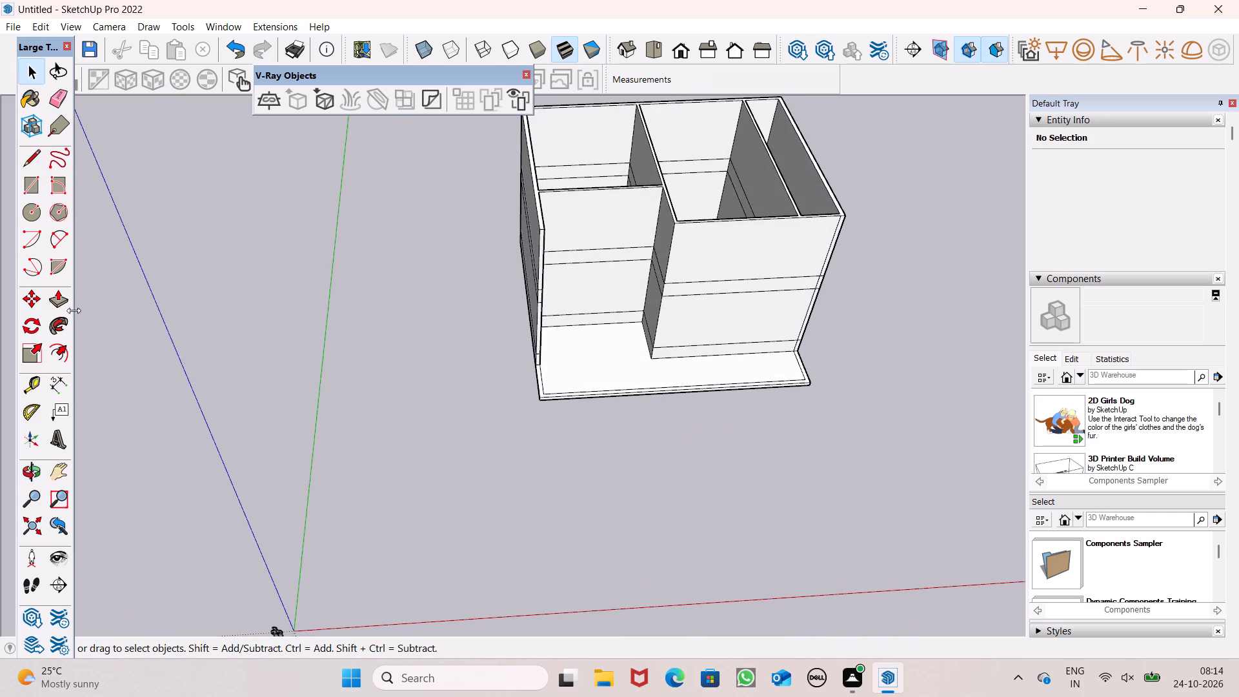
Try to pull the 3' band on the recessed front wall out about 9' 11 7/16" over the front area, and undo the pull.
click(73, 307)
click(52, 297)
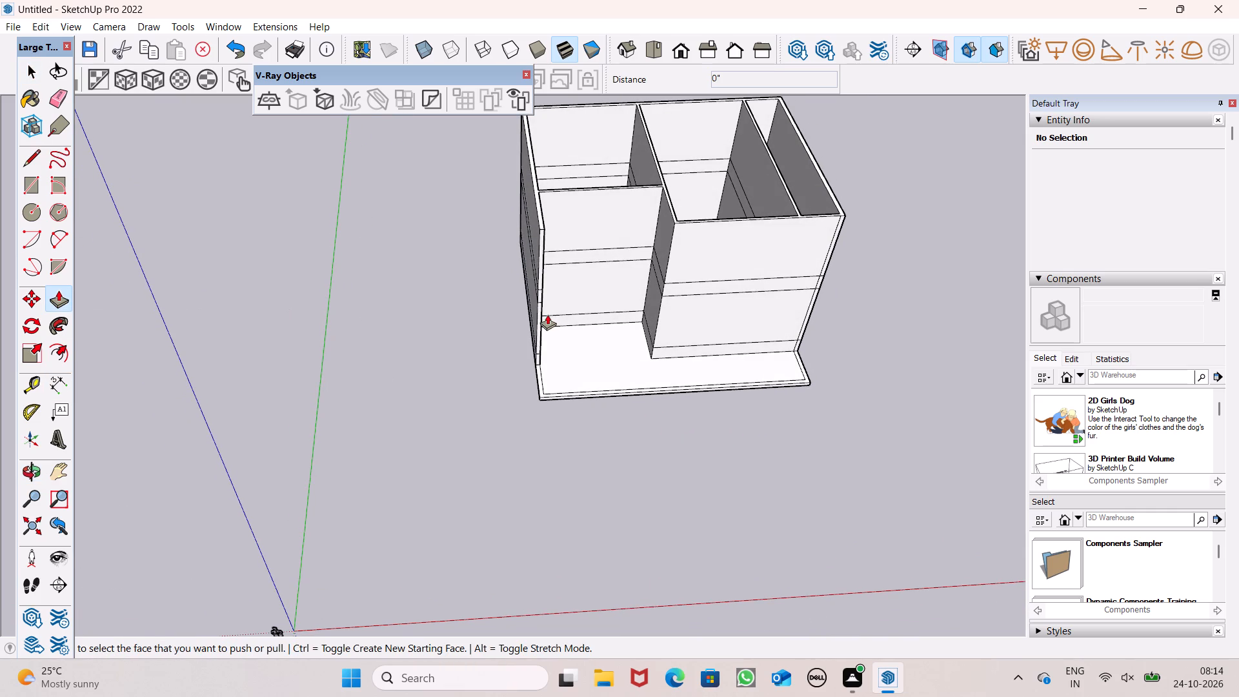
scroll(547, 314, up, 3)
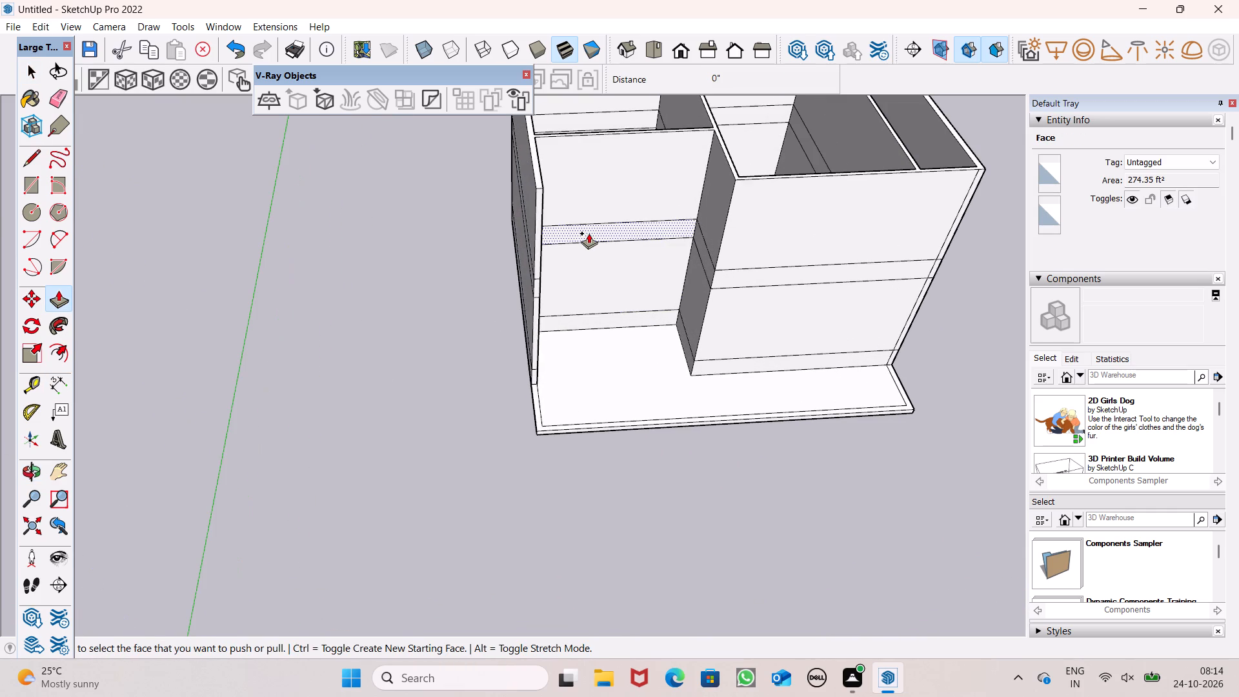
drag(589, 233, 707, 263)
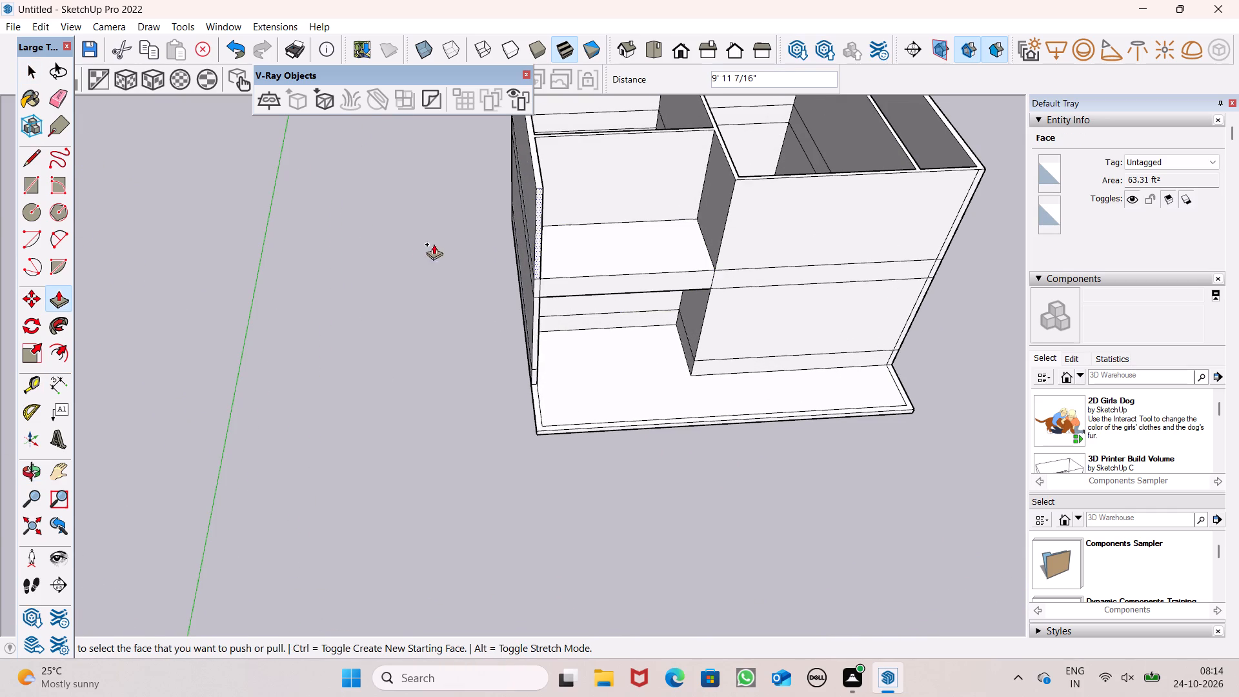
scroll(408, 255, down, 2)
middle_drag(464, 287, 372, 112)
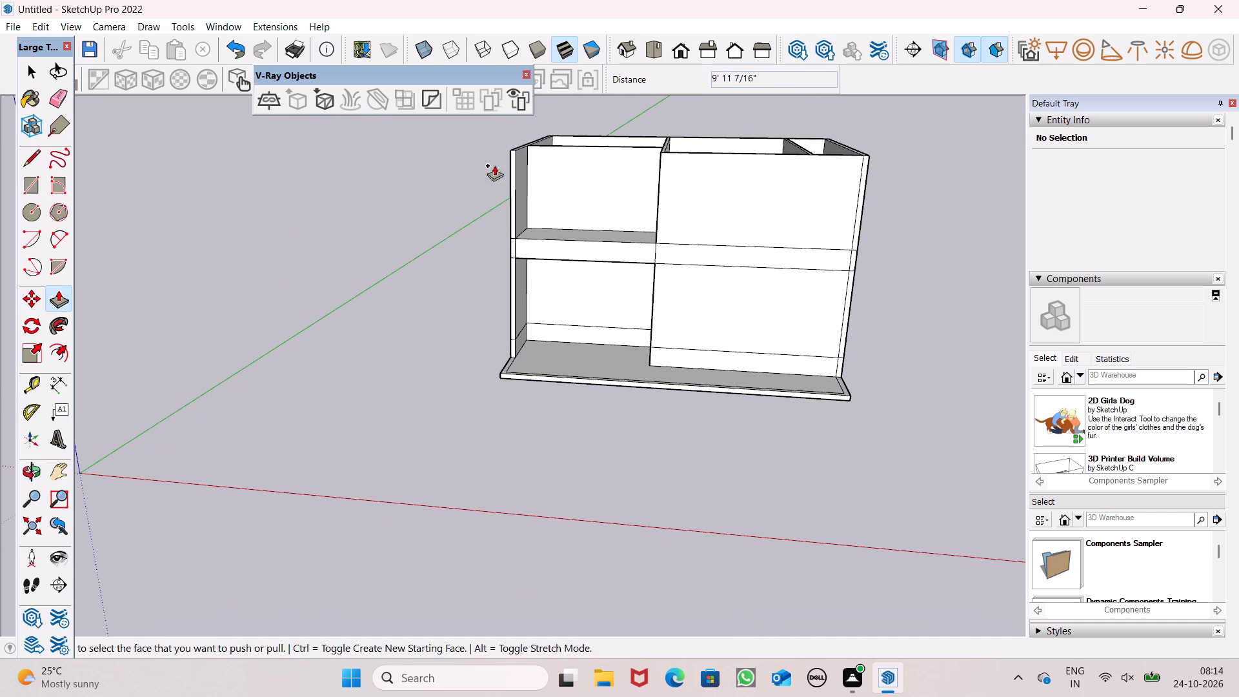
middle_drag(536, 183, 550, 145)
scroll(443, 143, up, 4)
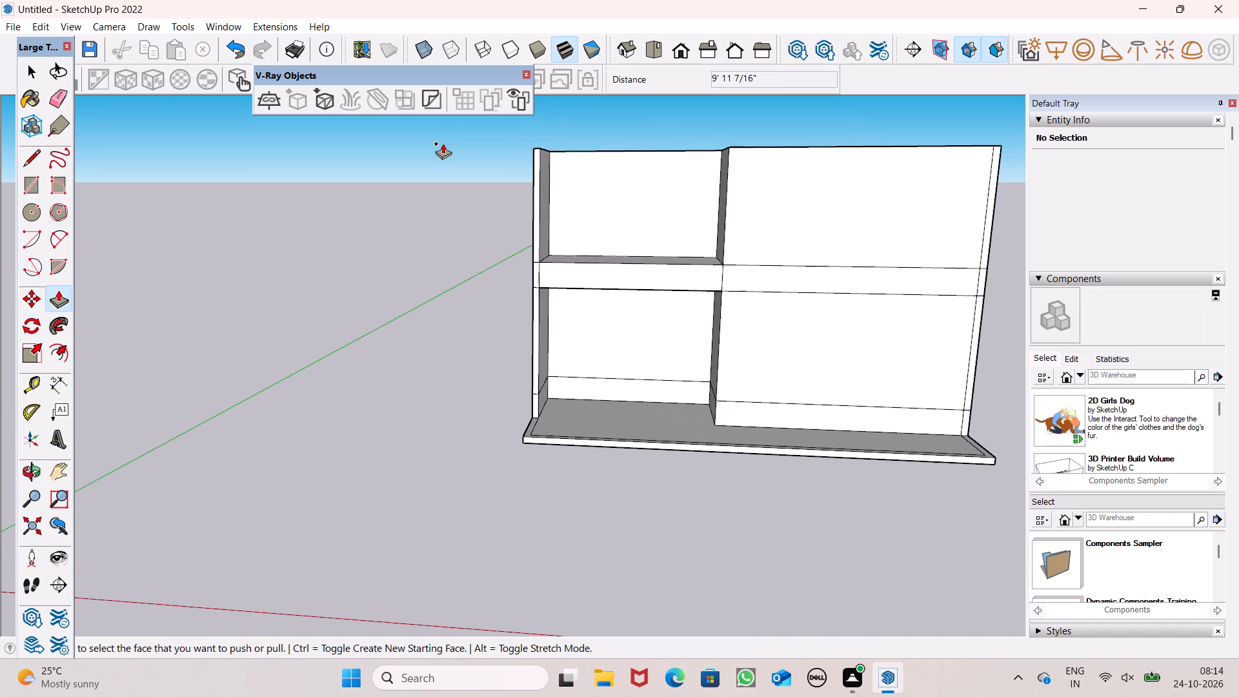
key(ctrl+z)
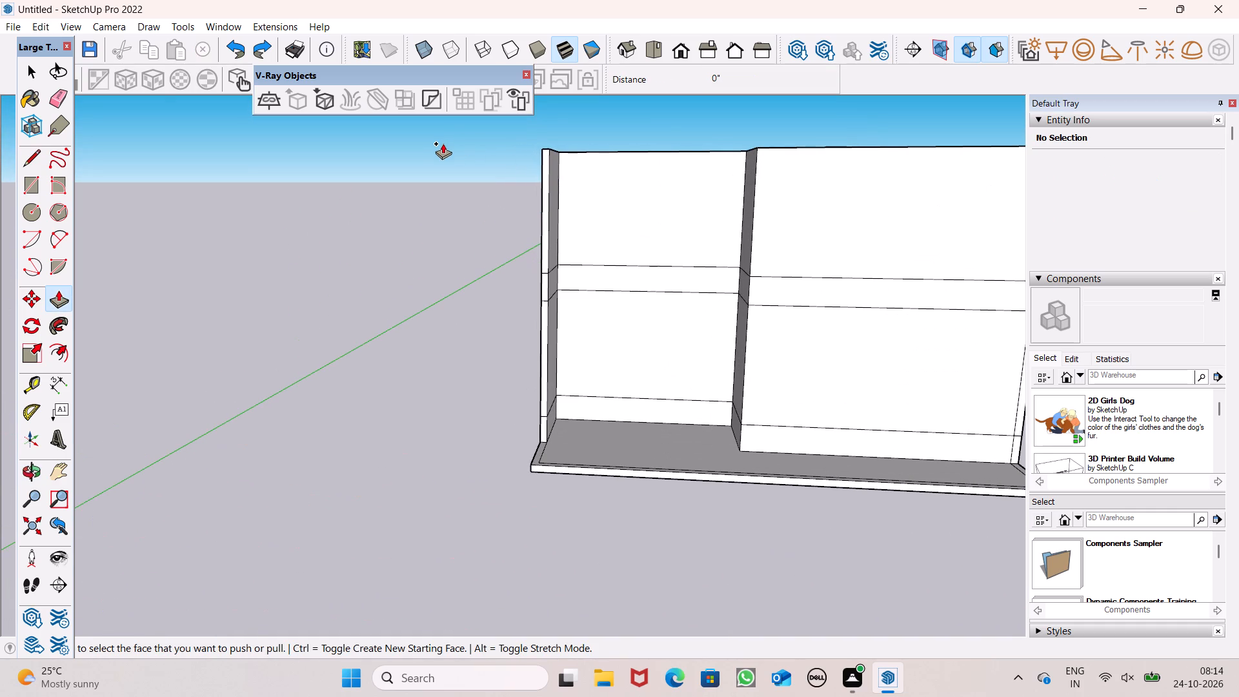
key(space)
Examine the building's front area and the interior rooms from several sides and from above.
scroll(499, 207, down, 2)
middle_drag(452, 216, 510, 231)
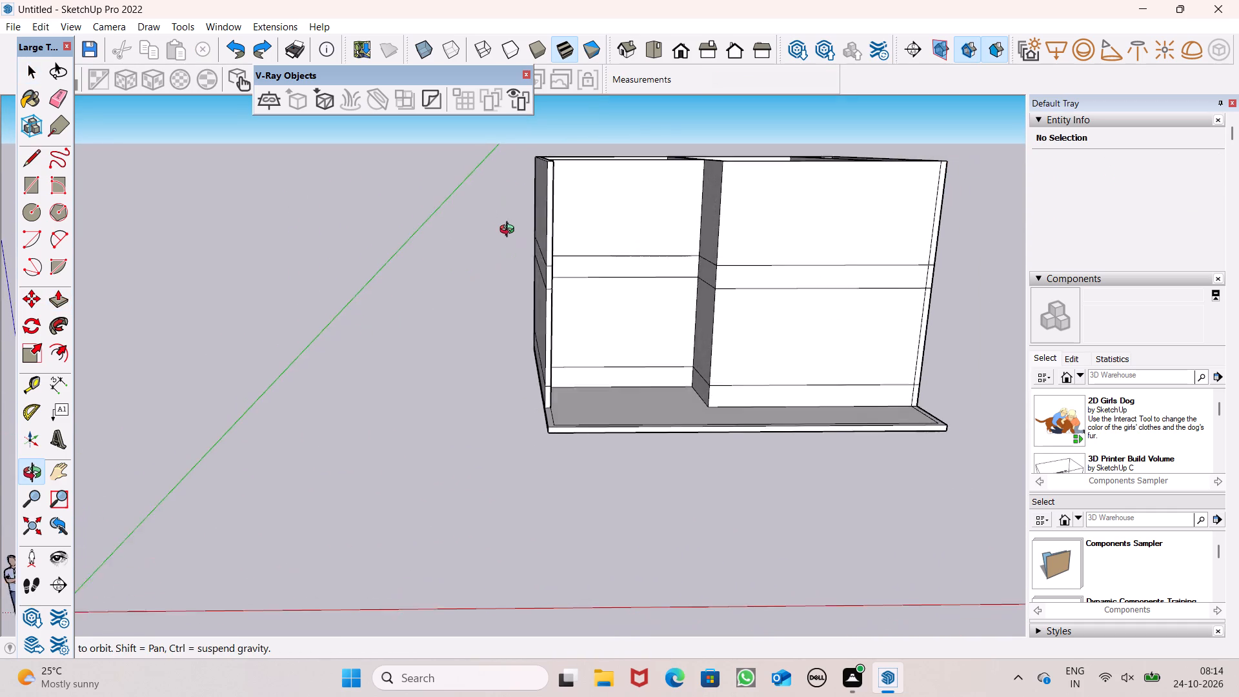
middle_drag(510, 231, 498, 227)
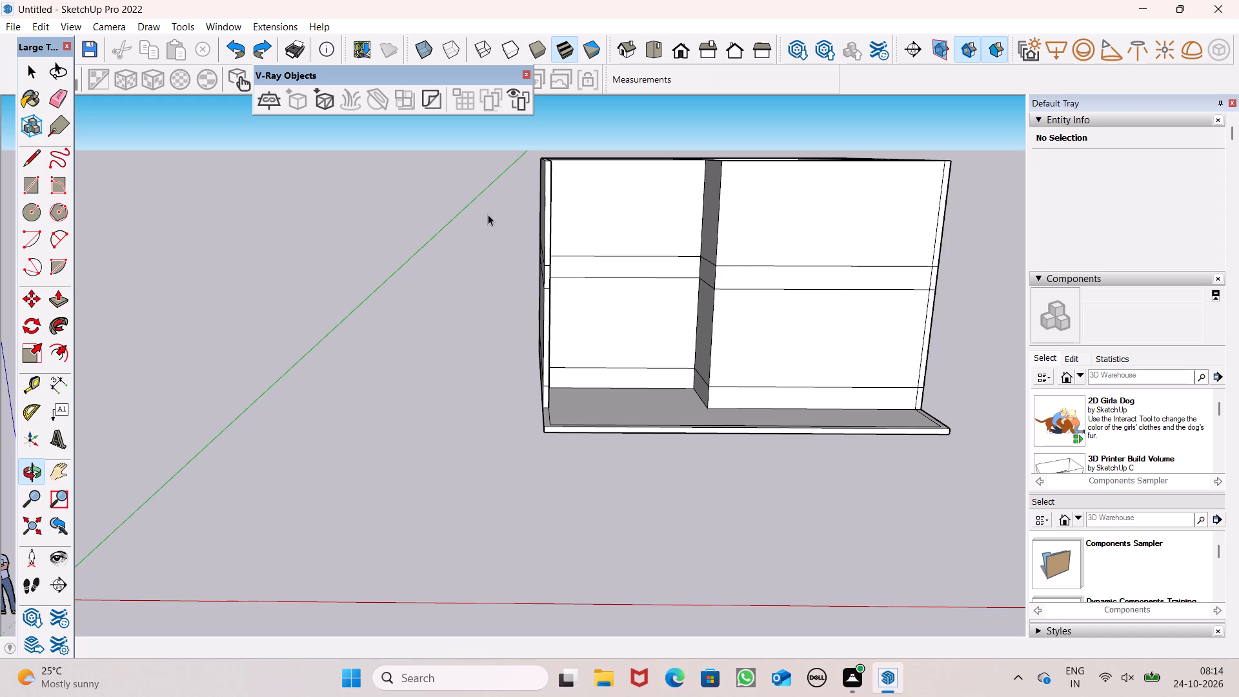
middle_drag(748, 323, 863, 463)
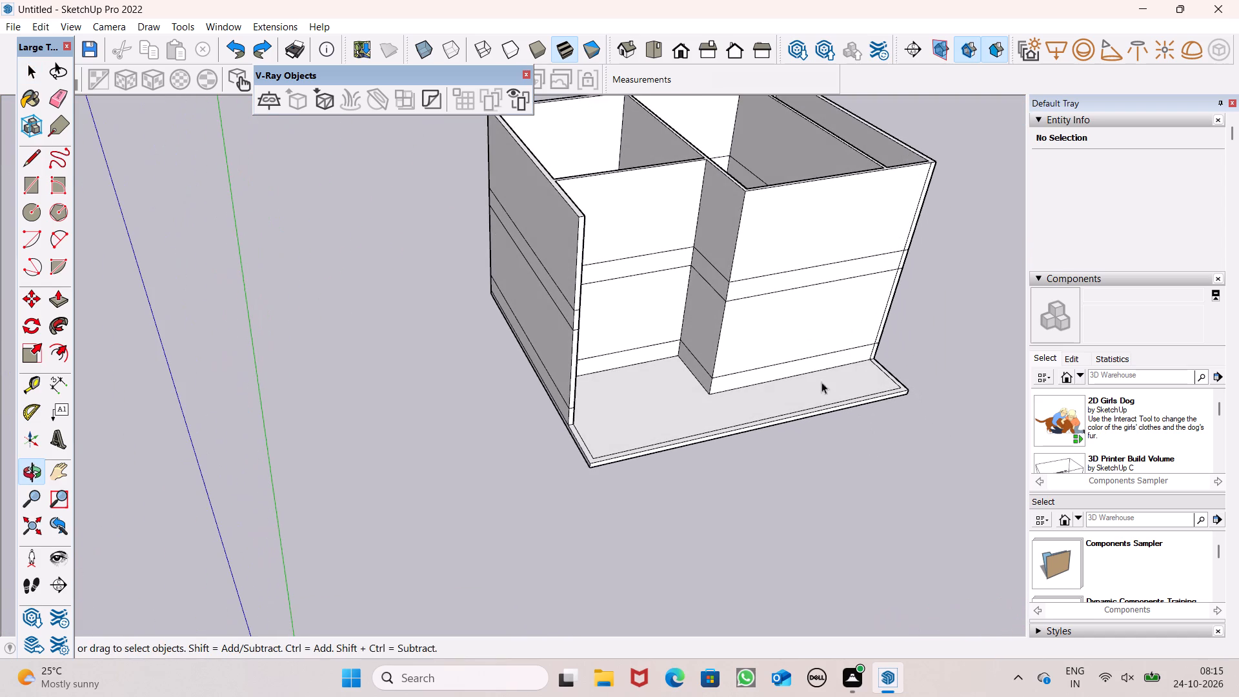
scroll(809, 314, up, 1)
middle_drag(809, 314, 297, 410)
scroll(640, 237, down, 4)
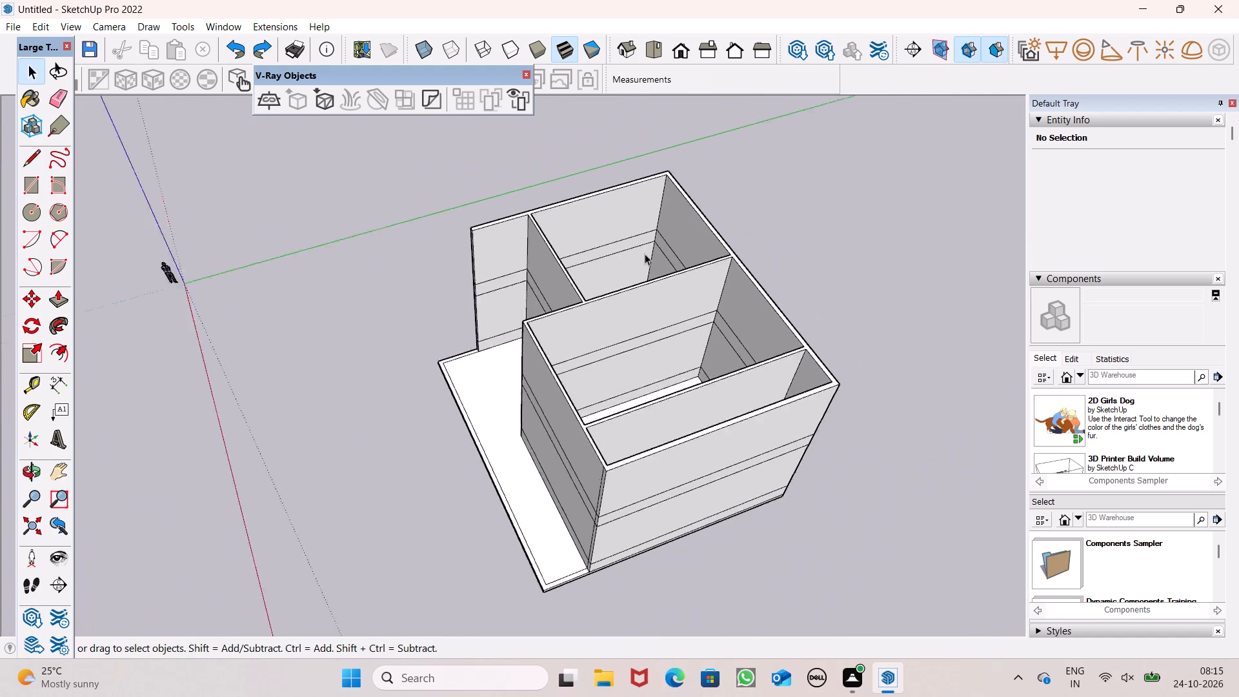
scroll(645, 254, down, 2)
middle_drag(616, 303, 415, 323)
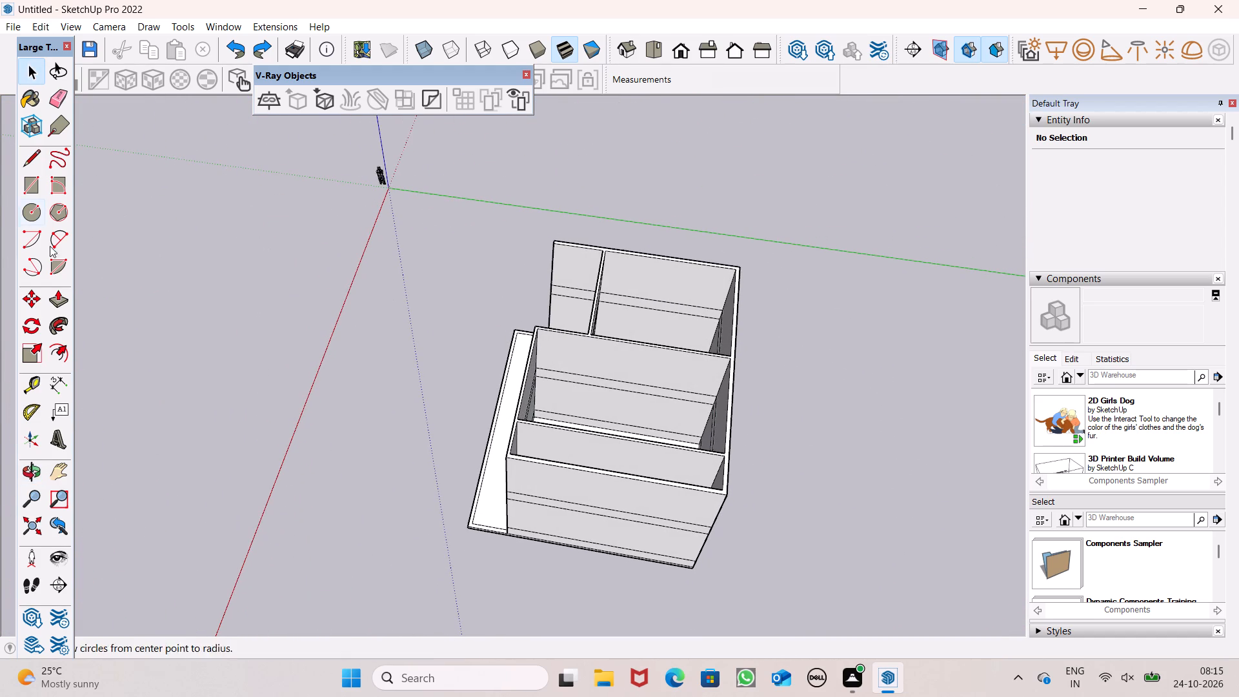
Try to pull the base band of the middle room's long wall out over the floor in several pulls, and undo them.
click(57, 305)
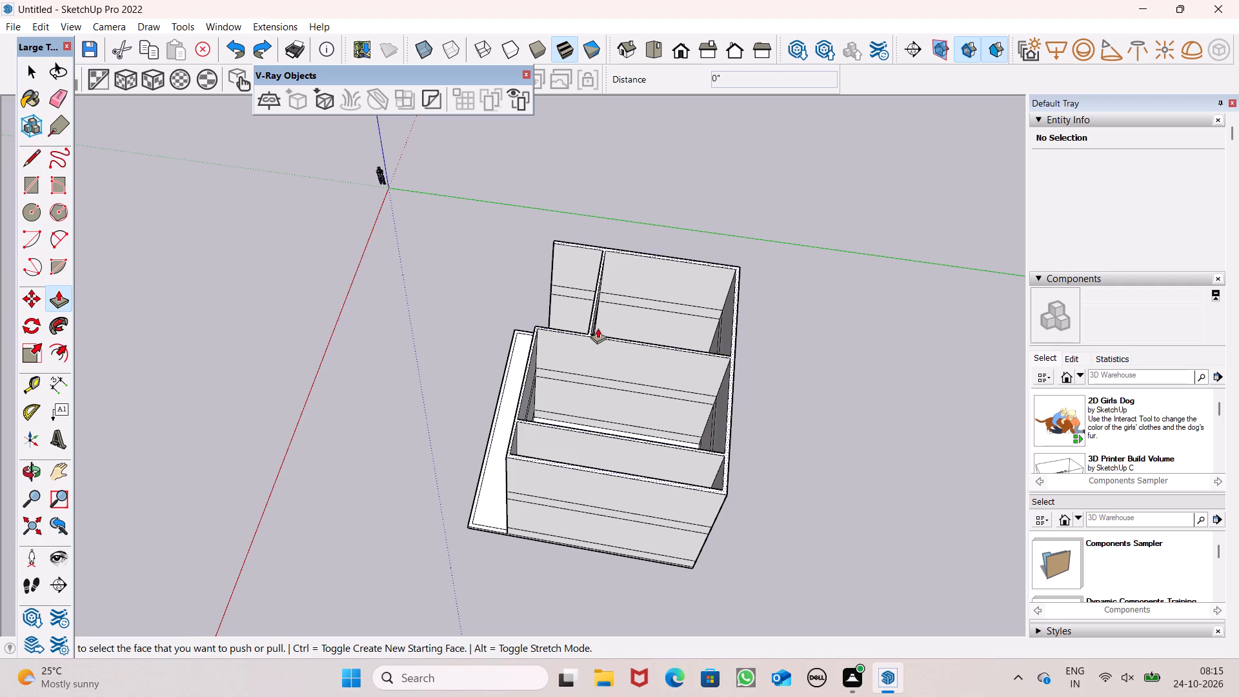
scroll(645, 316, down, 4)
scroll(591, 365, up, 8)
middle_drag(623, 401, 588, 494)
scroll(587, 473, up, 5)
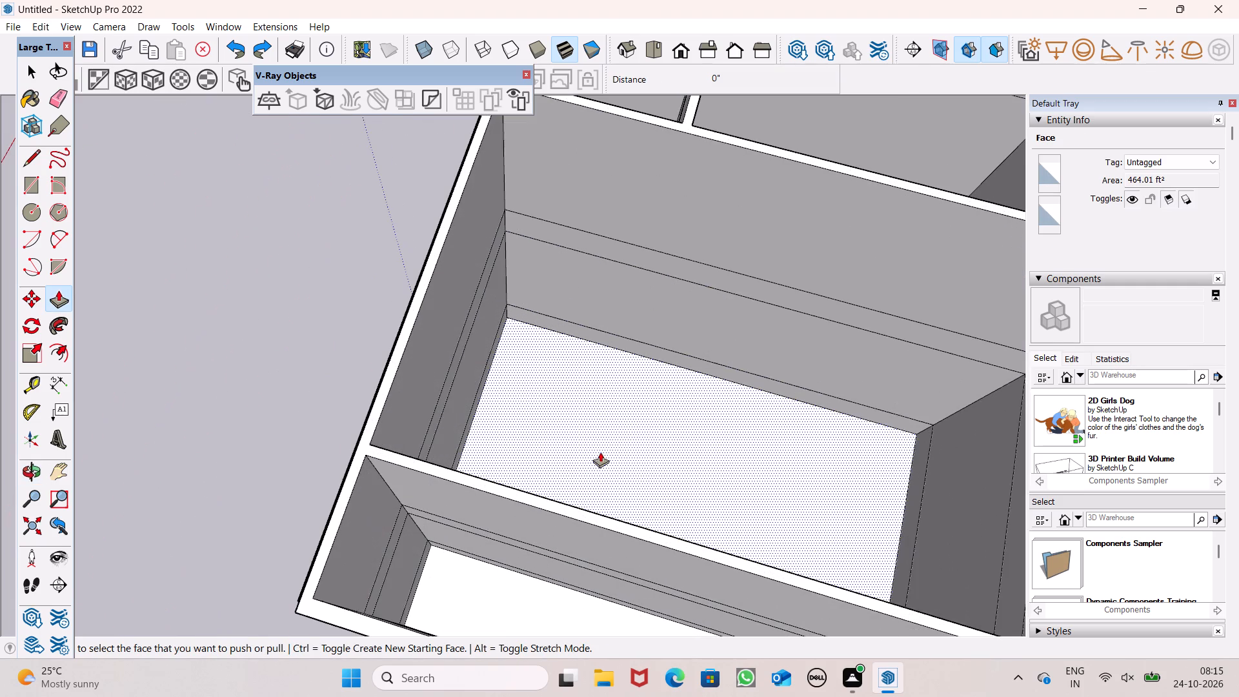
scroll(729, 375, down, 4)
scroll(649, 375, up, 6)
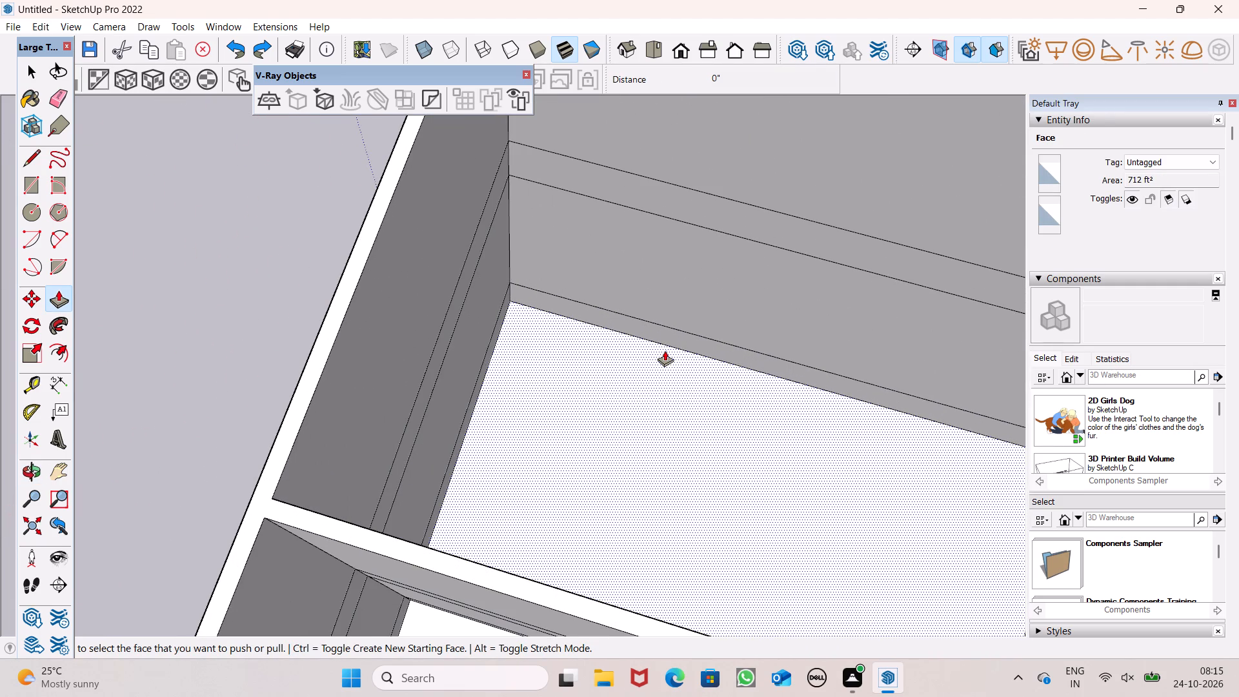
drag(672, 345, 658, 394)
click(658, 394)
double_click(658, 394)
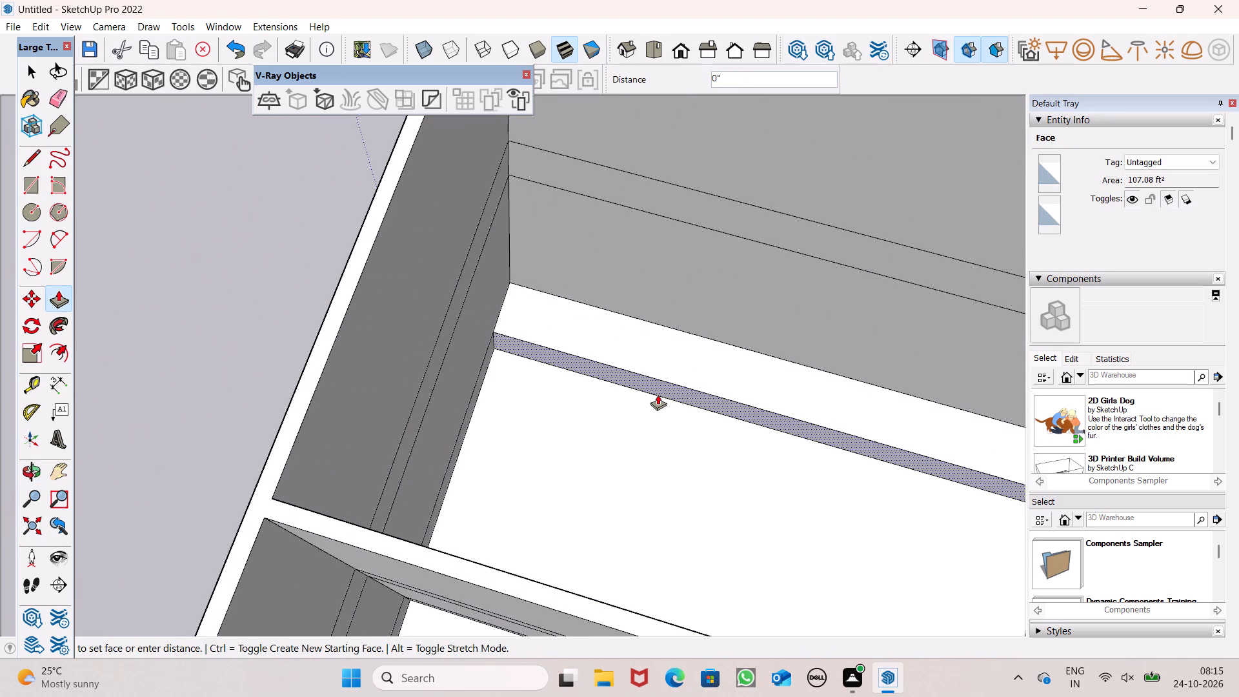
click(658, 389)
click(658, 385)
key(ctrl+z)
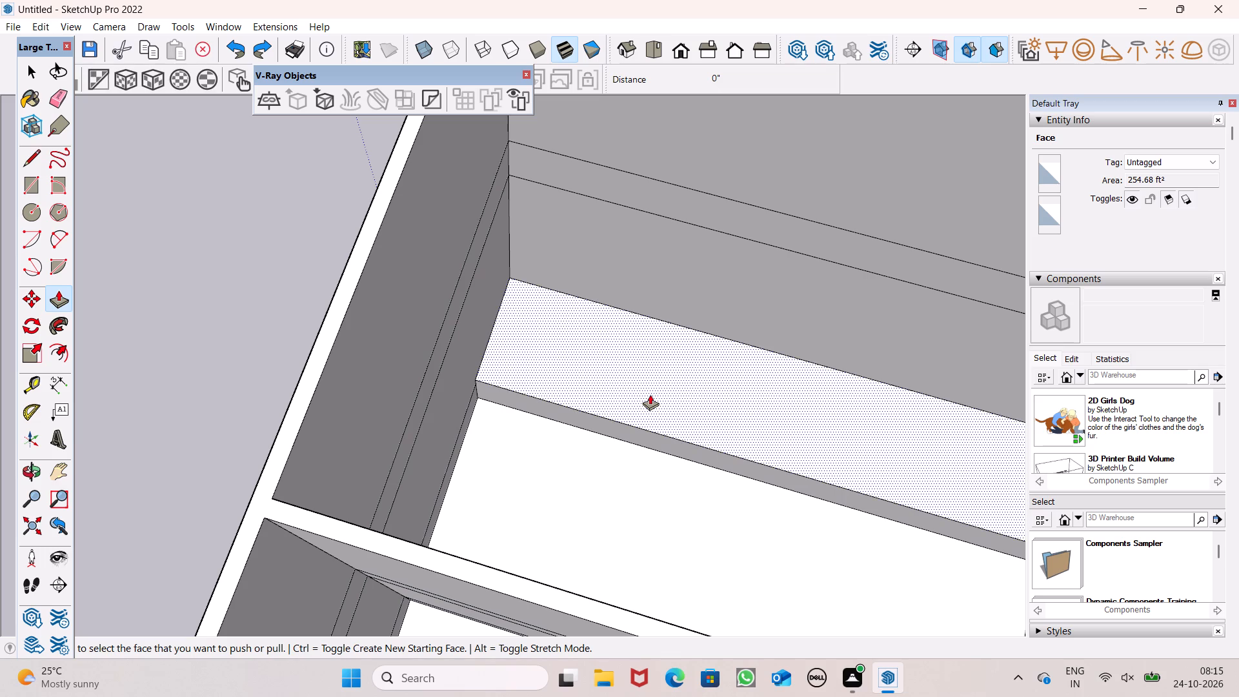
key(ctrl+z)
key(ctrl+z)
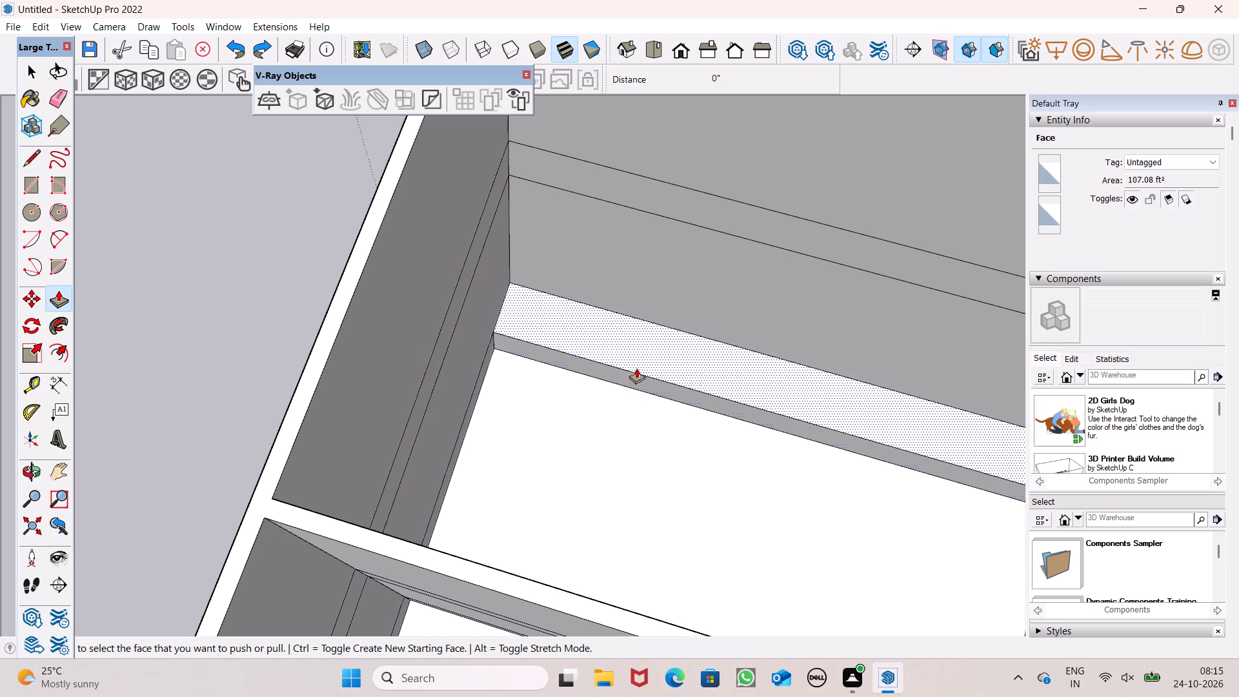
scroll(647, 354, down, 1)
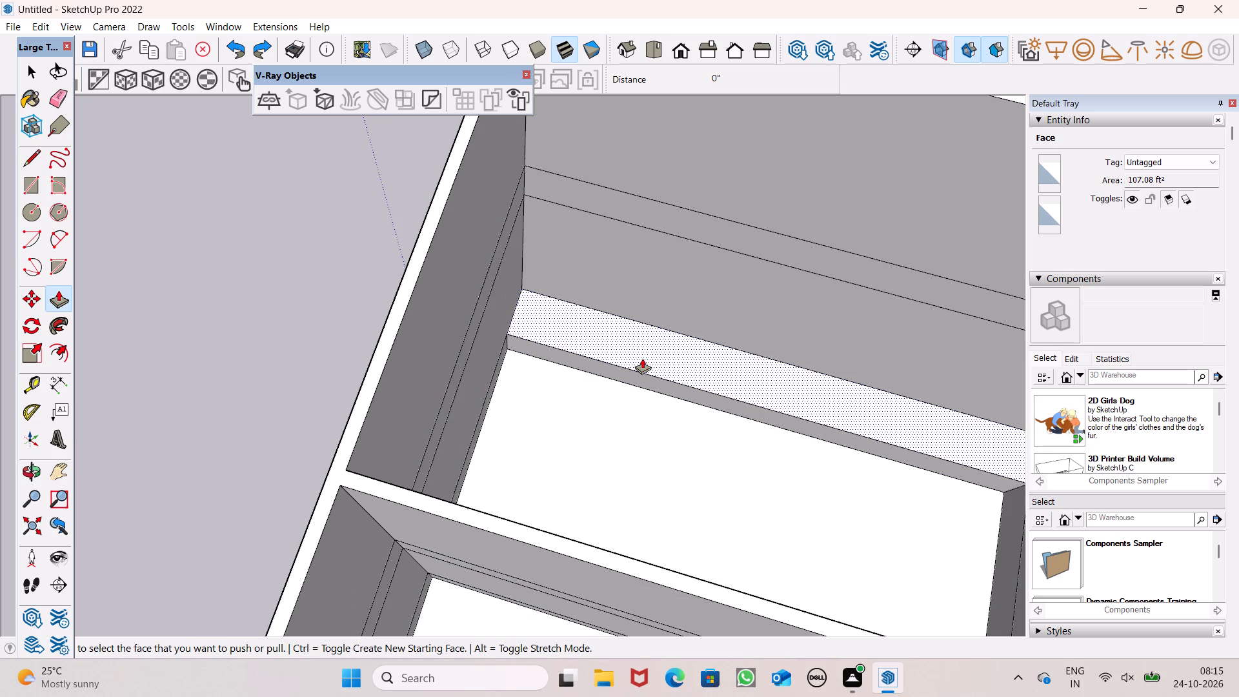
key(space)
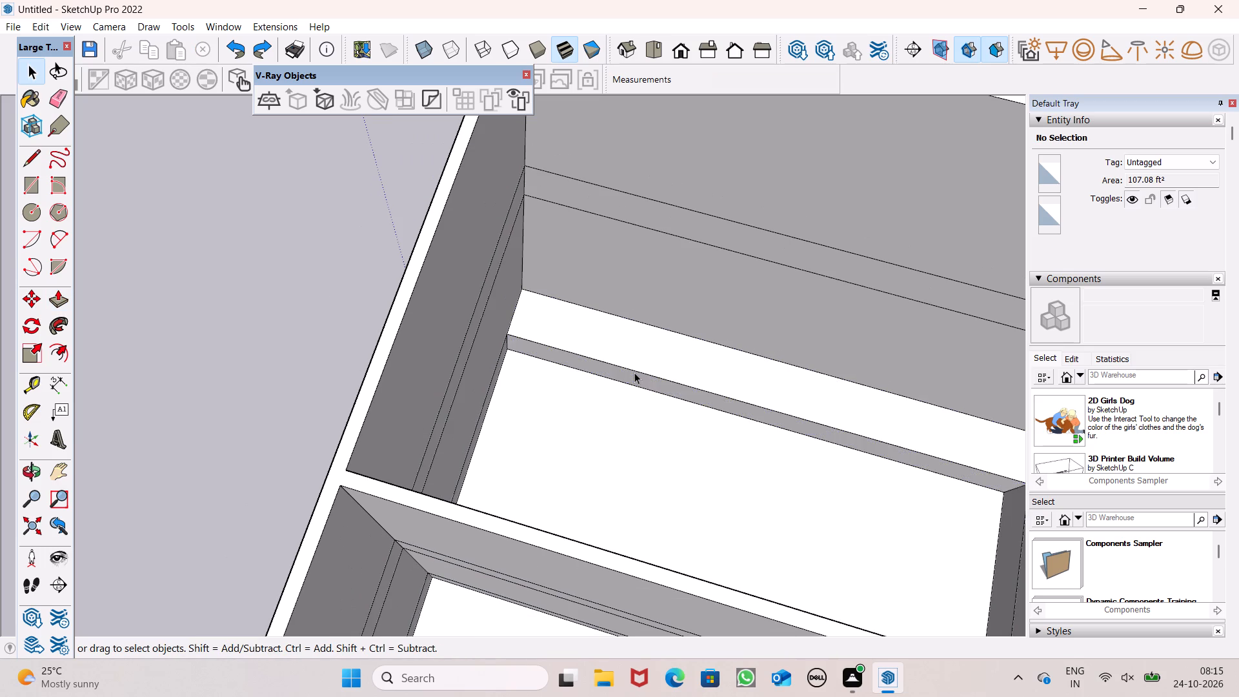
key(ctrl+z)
Pull the base band of the middle room's long wall about 4' out into the room.
scroll(624, 380, down, 4)
middle_drag(607, 382, 592, 394)
click(62, 305)
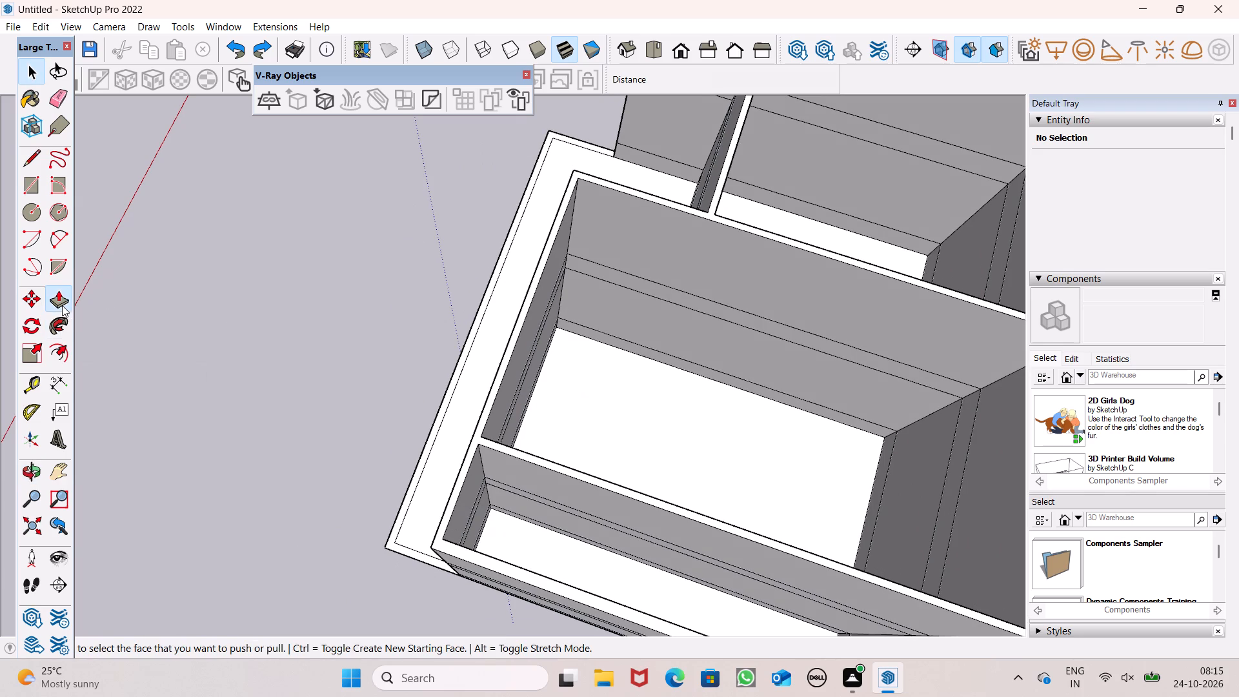
drag(622, 348, 612, 381)
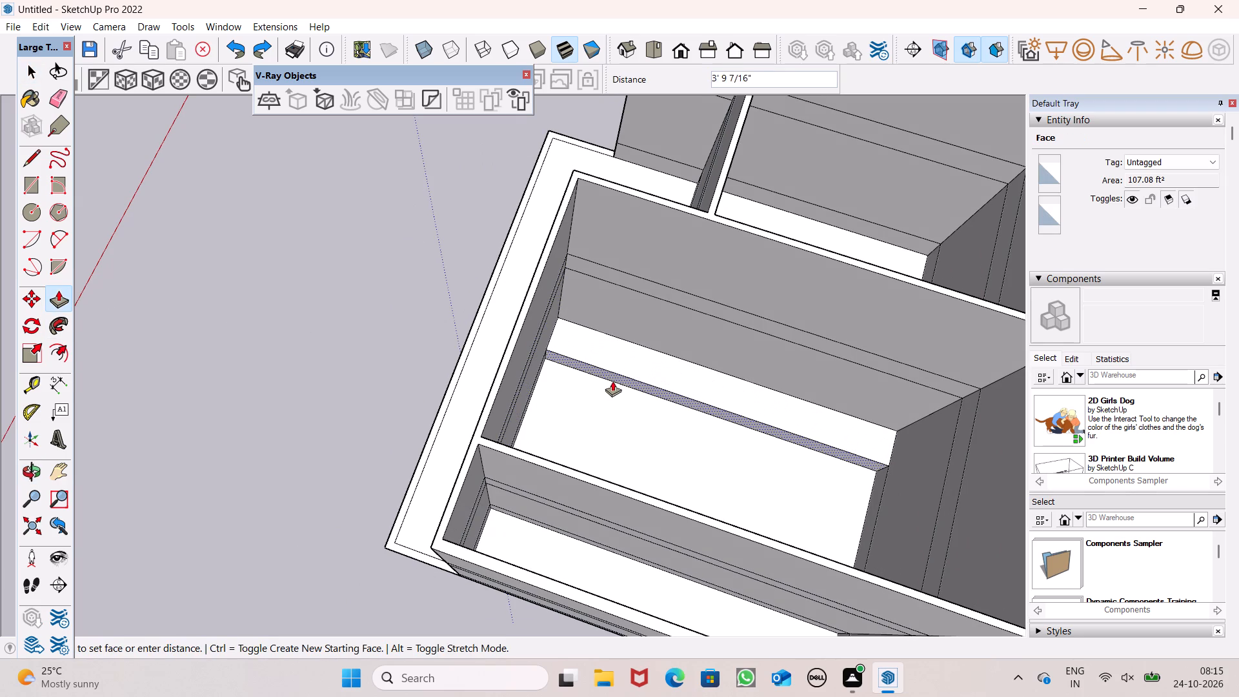
drag(612, 381, 612, 382)
Pull the lower wall section above the base band out over it, and push it back about 1' 11 1/4".
drag(630, 330, 614, 367)
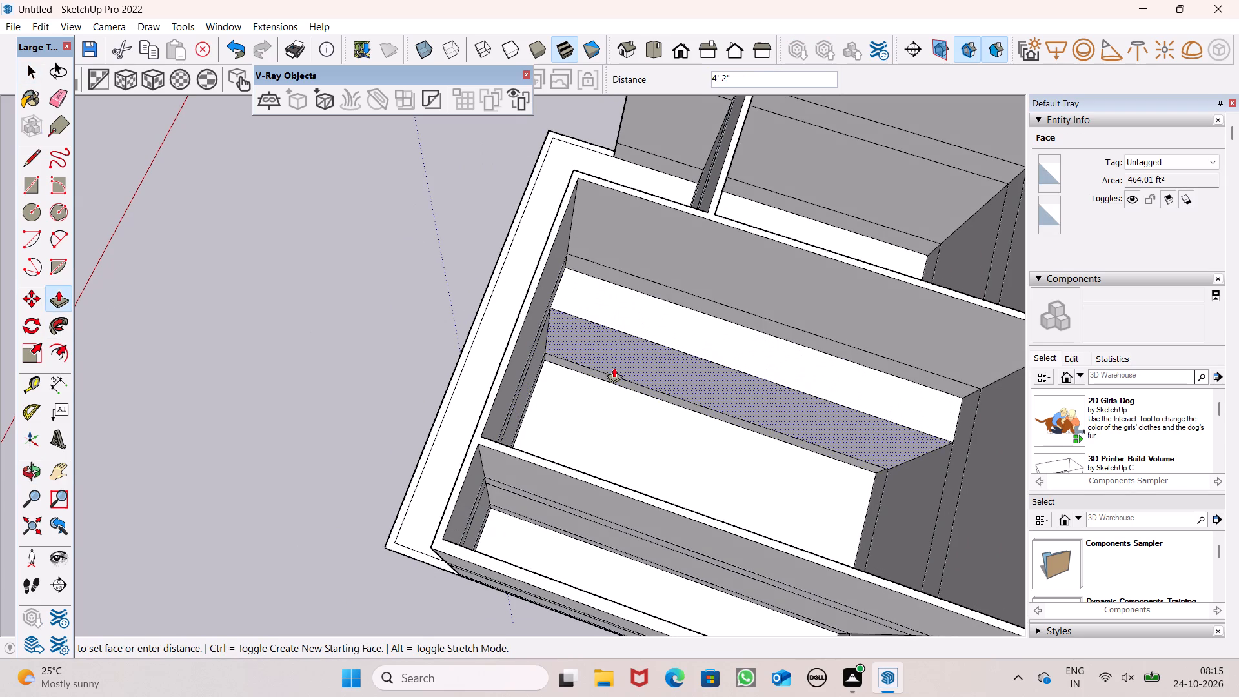
drag(614, 367, 603, 377)
drag(603, 377, 649, 371)
scroll(623, 396, up, 8)
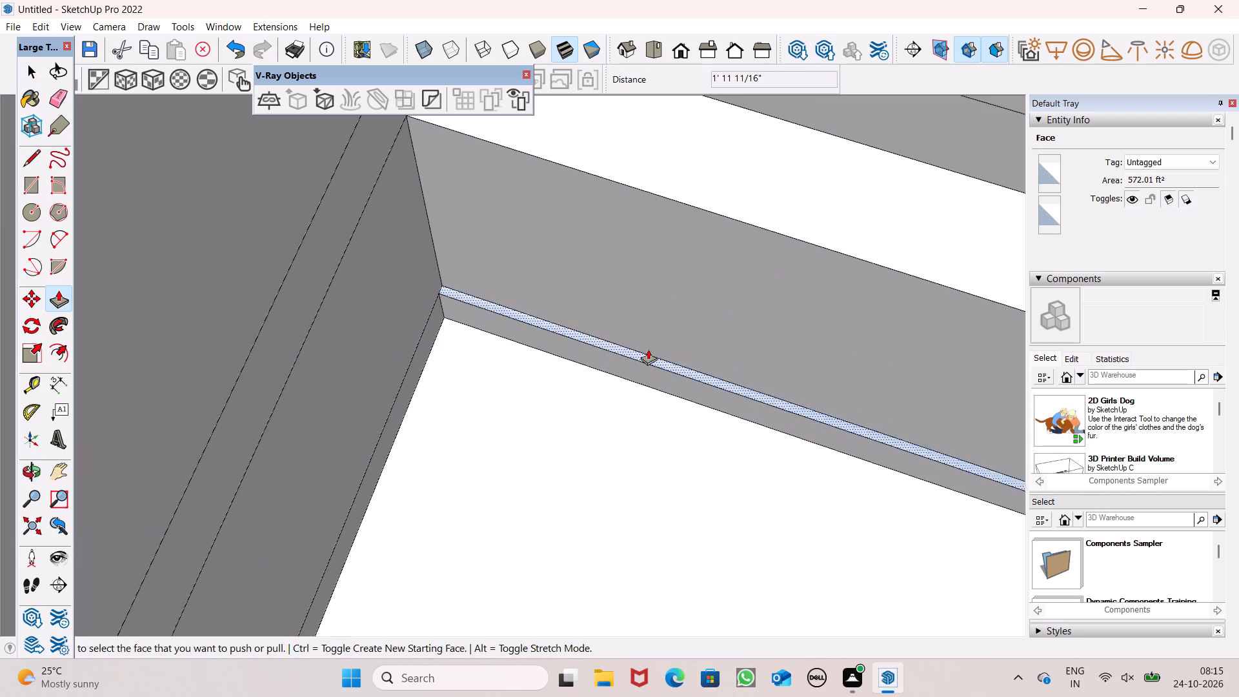
drag(648, 349, 838, 347)
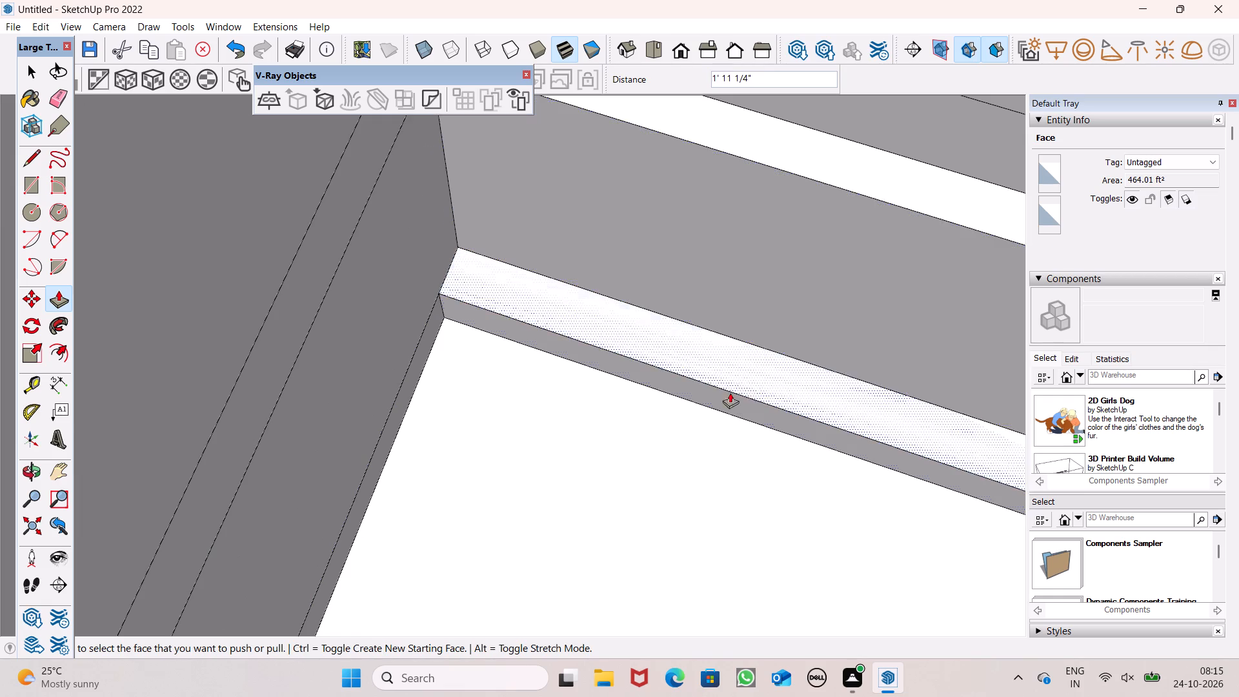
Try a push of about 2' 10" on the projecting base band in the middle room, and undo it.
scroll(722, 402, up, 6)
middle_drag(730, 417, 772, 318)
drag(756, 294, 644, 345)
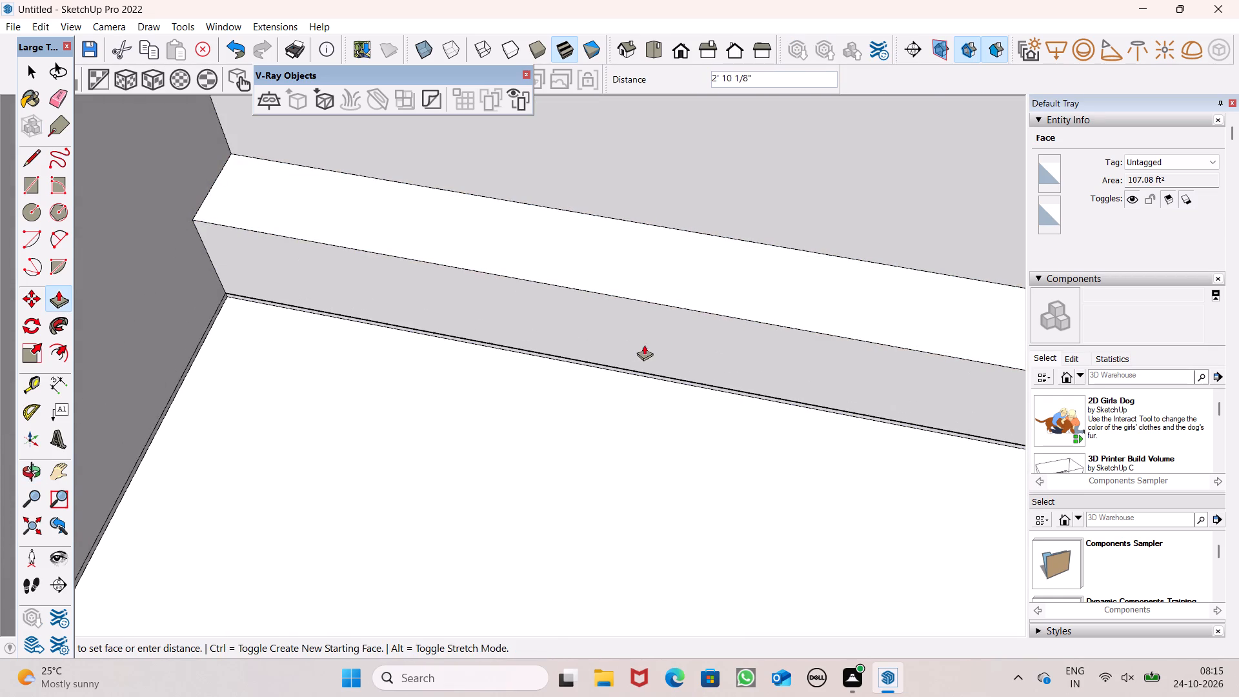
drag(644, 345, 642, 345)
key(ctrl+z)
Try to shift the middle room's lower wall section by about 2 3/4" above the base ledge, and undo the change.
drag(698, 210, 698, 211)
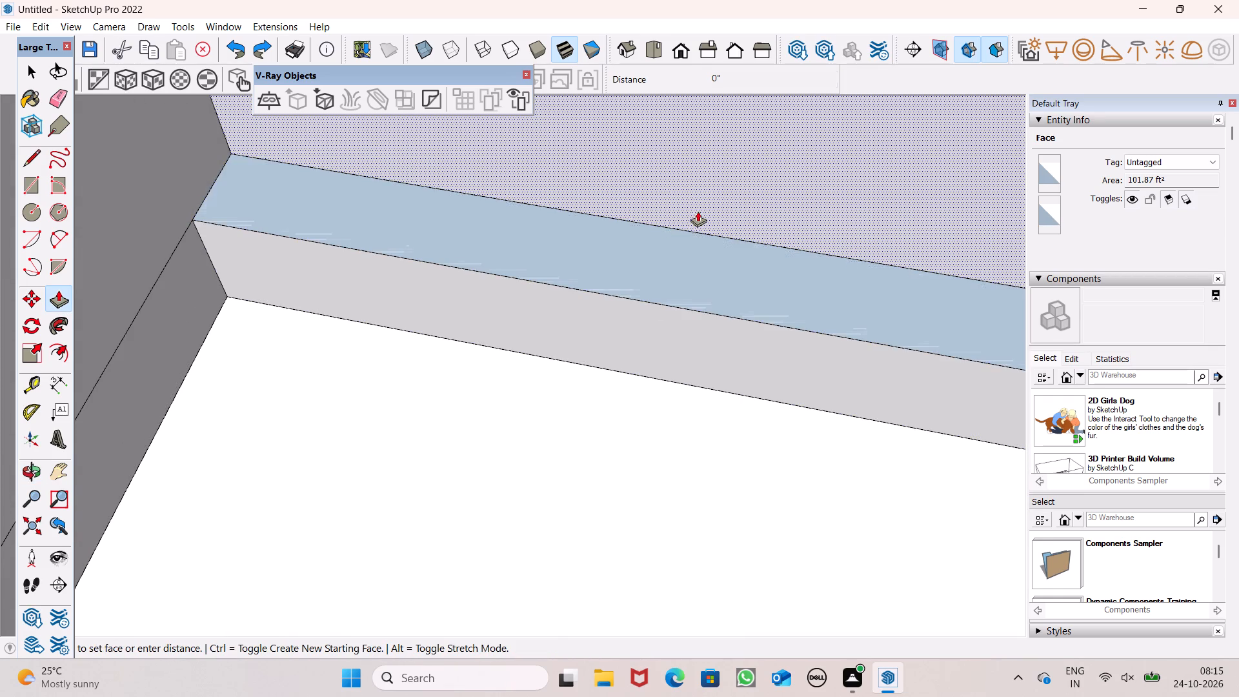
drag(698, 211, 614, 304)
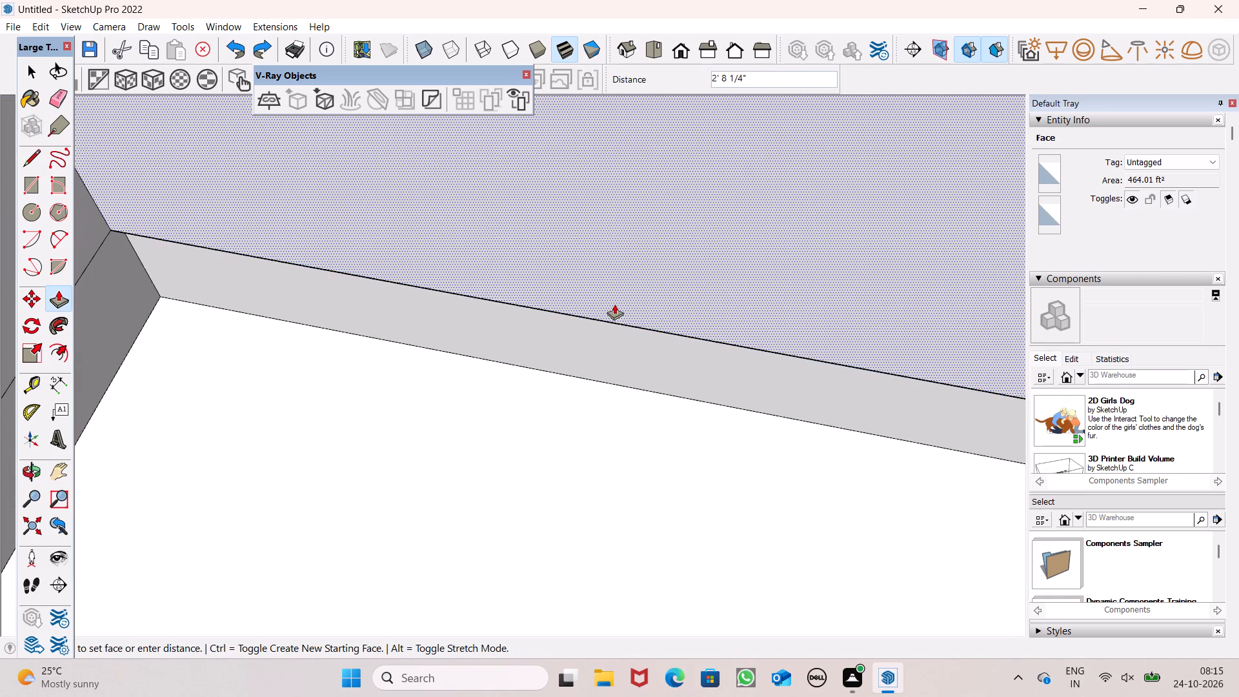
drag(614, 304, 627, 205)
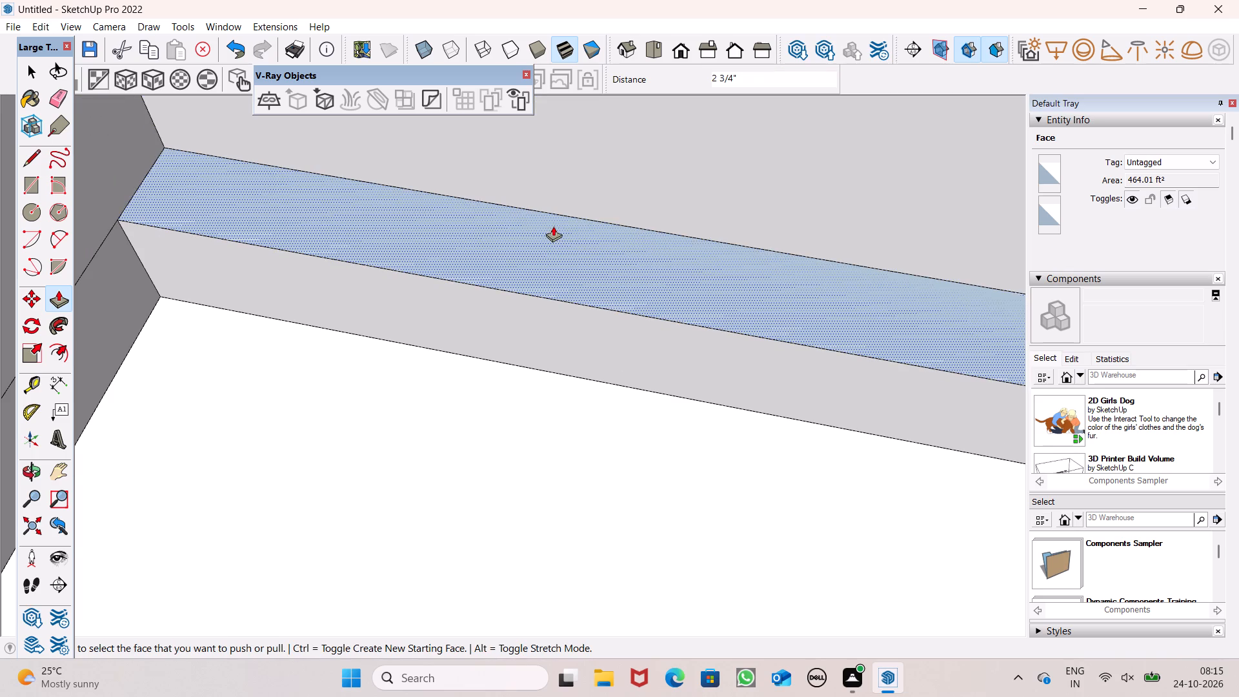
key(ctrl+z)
Examine the whole building from the front, the side and above.
scroll(592, 245, down, 13)
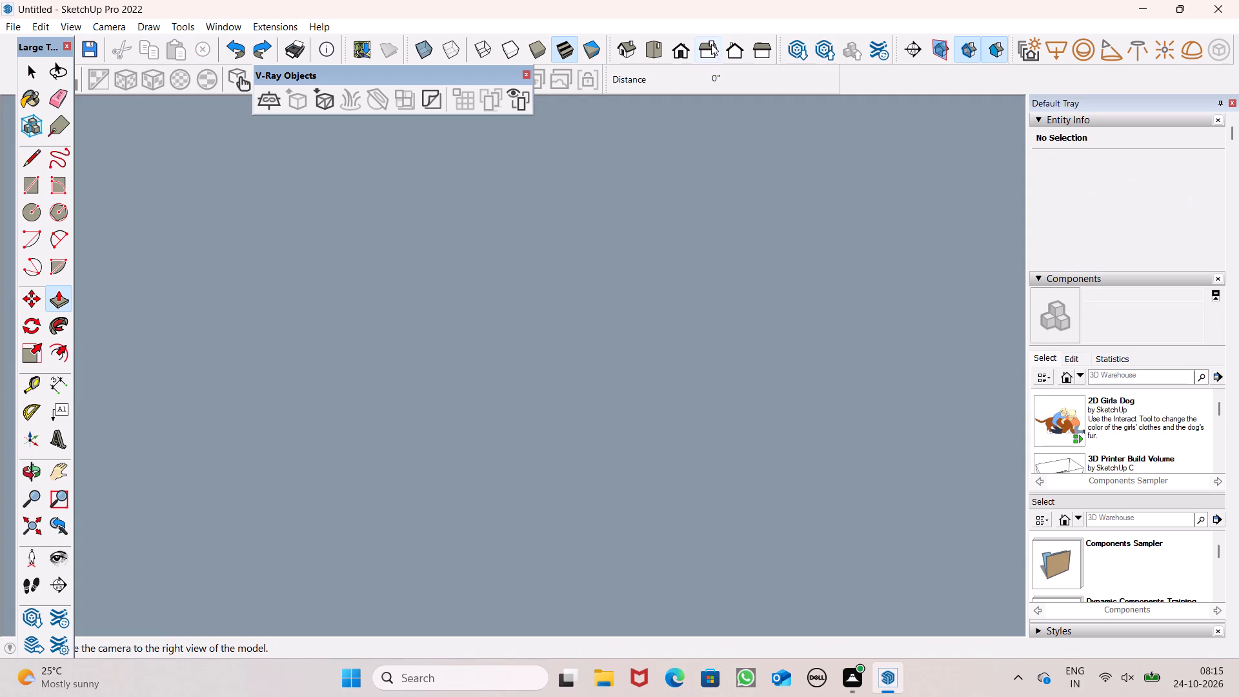
click(682, 57)
scroll(667, 343, down, 15)
scroll(637, 376, down, 7)
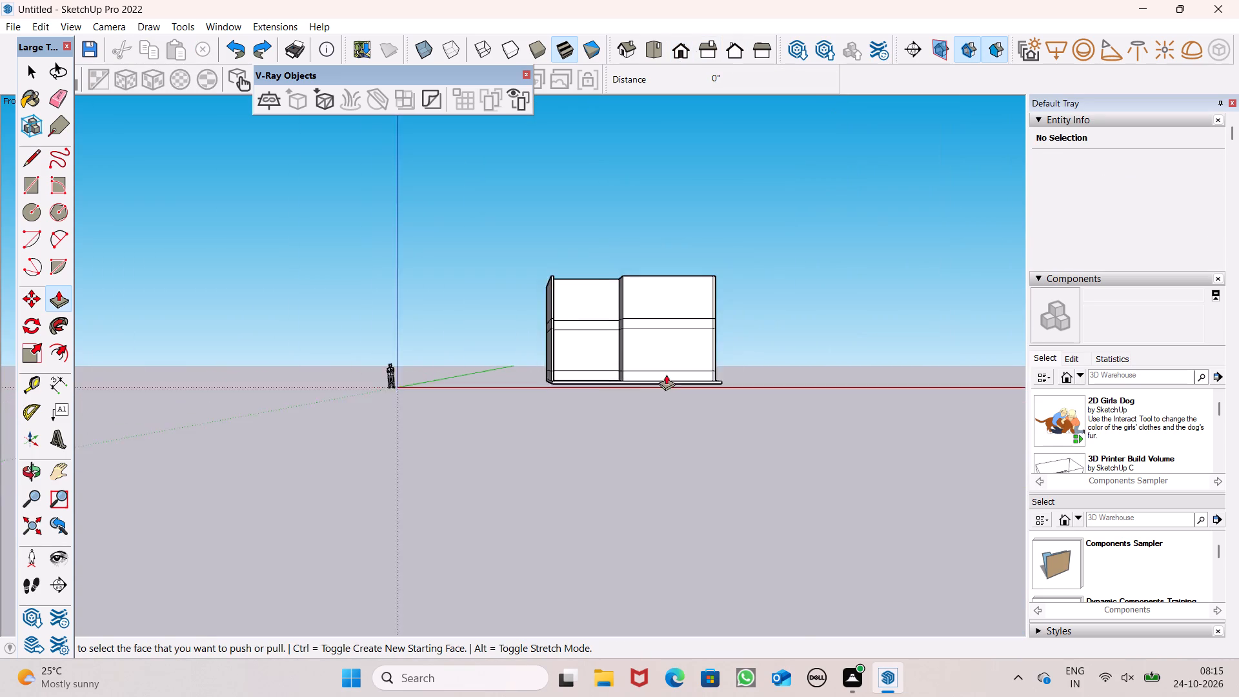
middle_drag(662, 374, 99, 545)
scroll(744, 318, down, 7)
scroll(728, 241, down, 2)
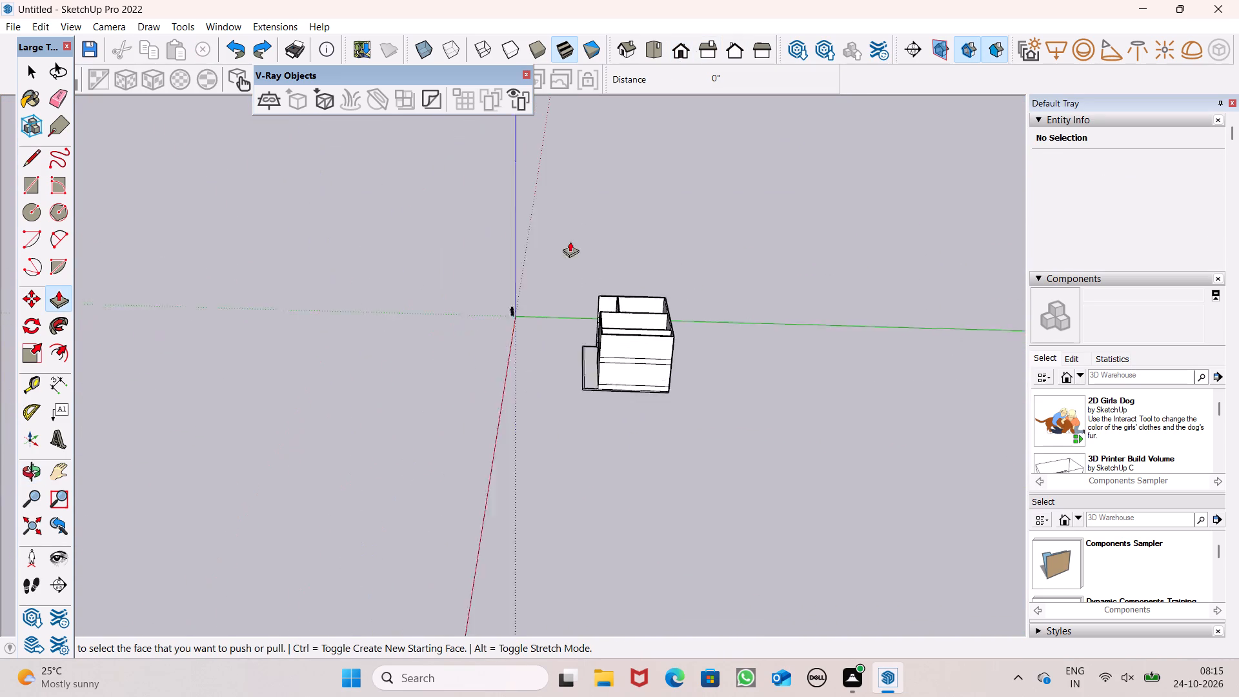
scroll(570, 241, down, 2)
middle_drag(607, 336, 610, 692)
Pull the middle room's base band farther out over the floor in two small pulls, the last about 8".
scroll(641, 494, up, 4)
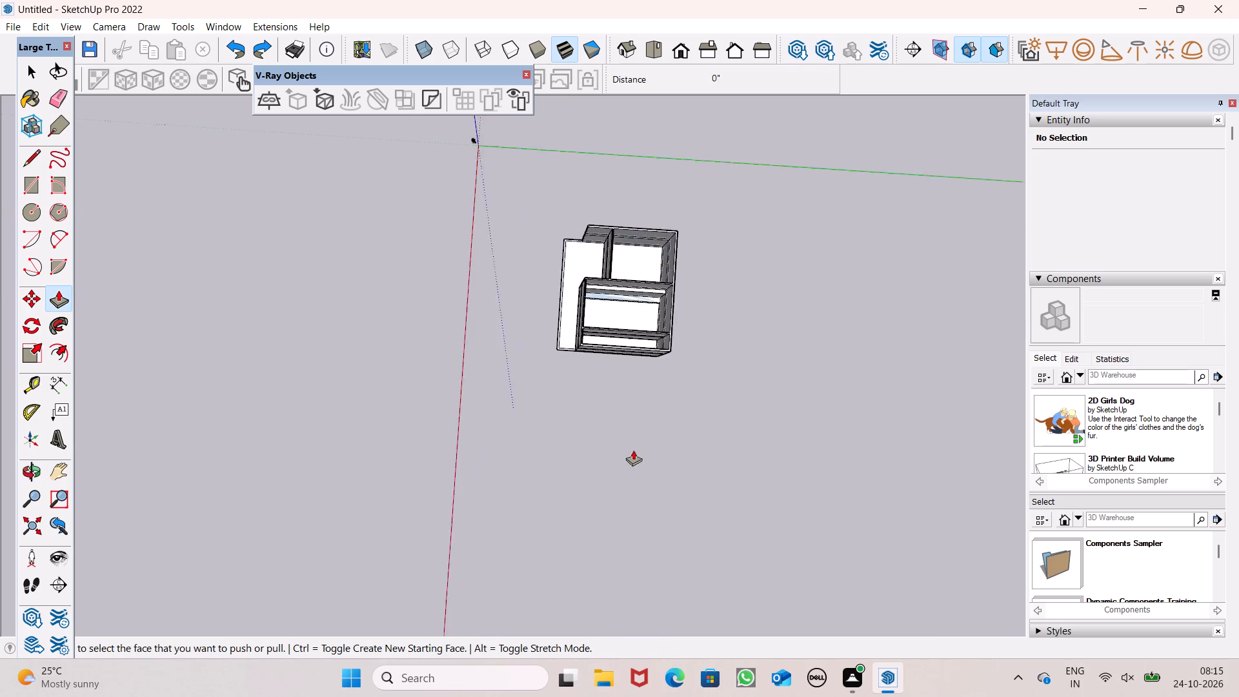
scroll(633, 450, up, 4)
scroll(618, 299, up, 10)
middle_drag(569, 223, 569, 171)
scroll(569, 223, up, 1)
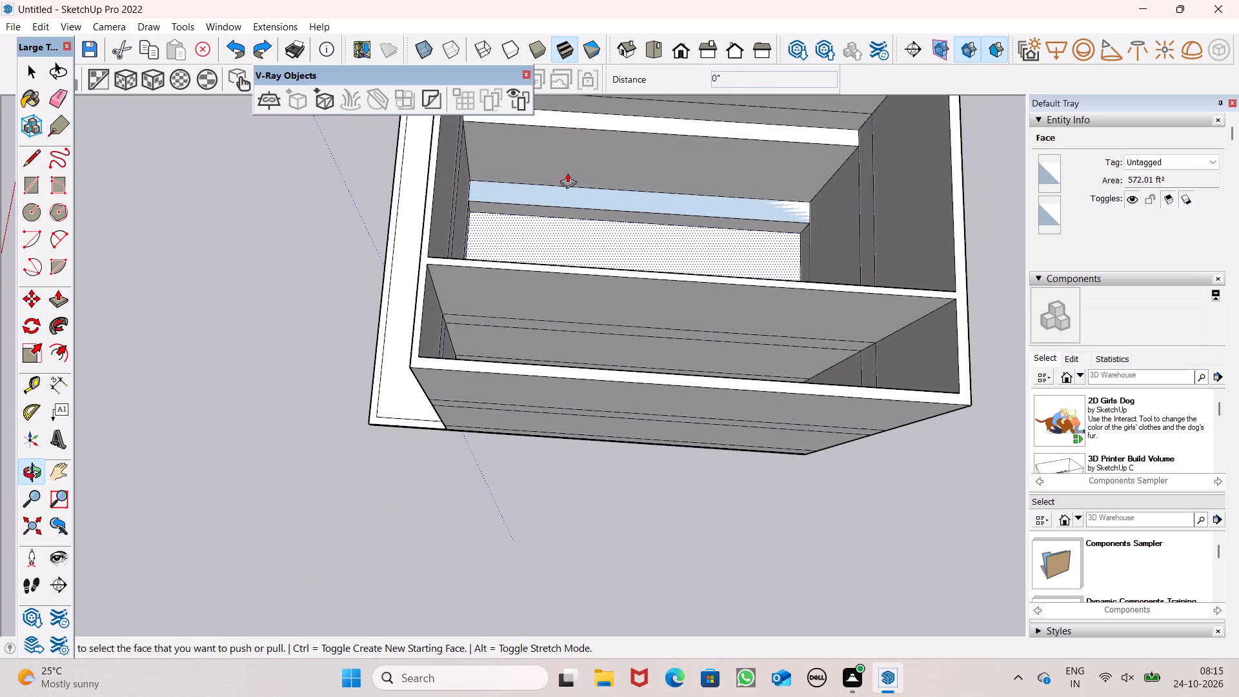
scroll(494, 163, up, 7)
drag(543, 243, 543, 245)
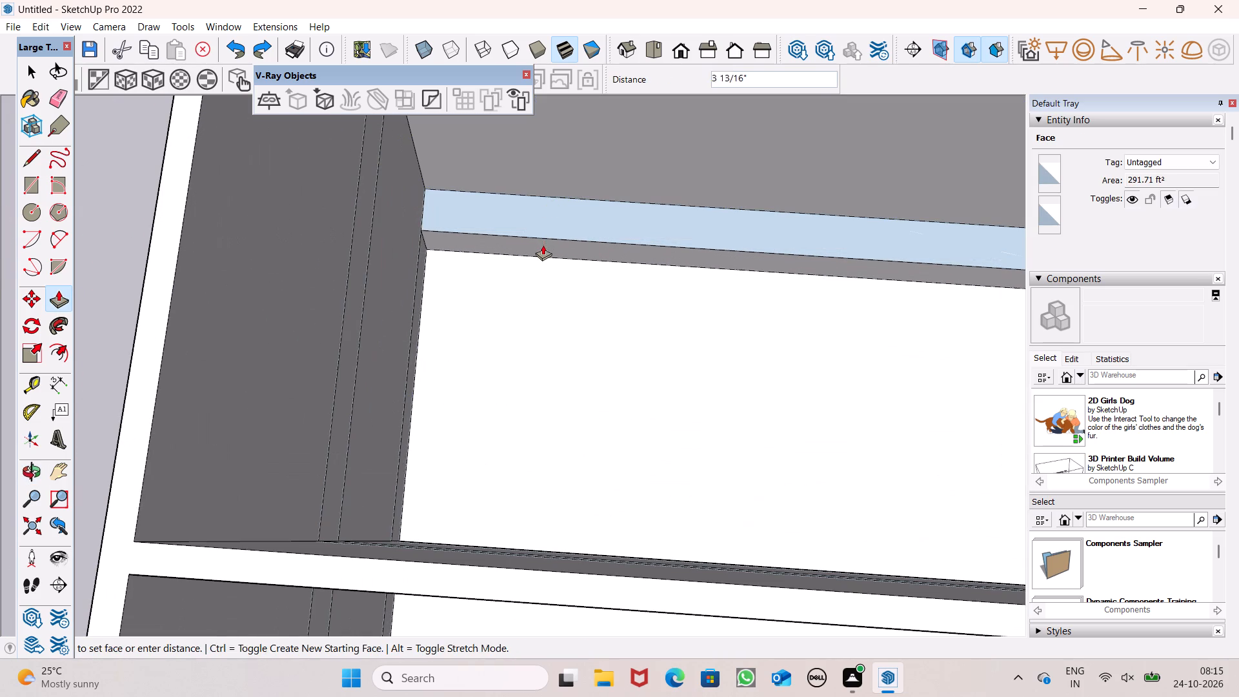
drag(543, 245, 544, 261)
drag(526, 253, 524, 265)
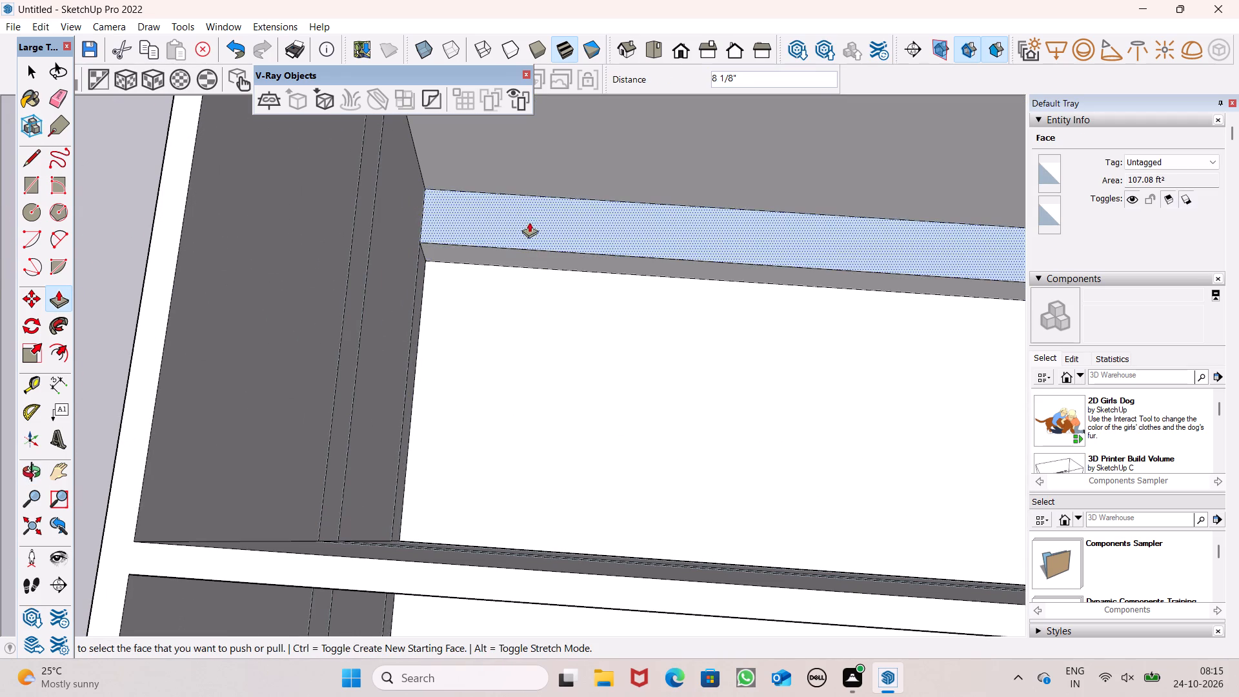
Pull the lower wall section in the middle room about 3' out over the base ledge.
drag(540, 191, 596, 271)
scroll(491, 325, down, 7)
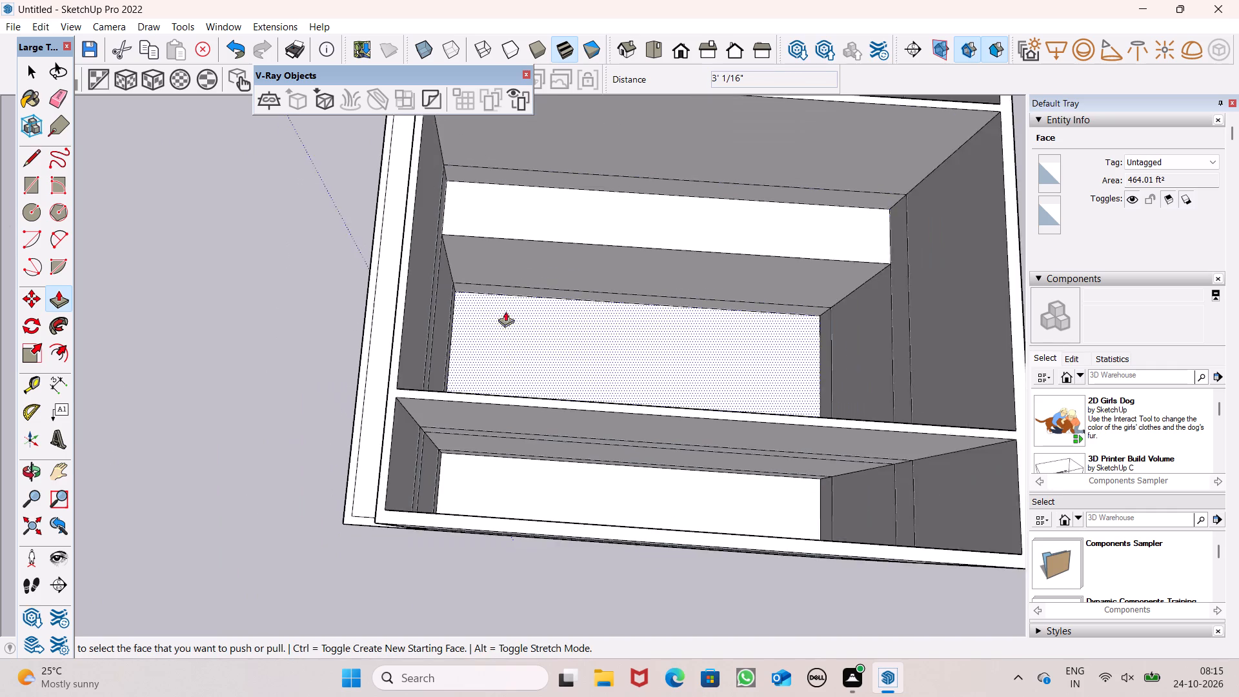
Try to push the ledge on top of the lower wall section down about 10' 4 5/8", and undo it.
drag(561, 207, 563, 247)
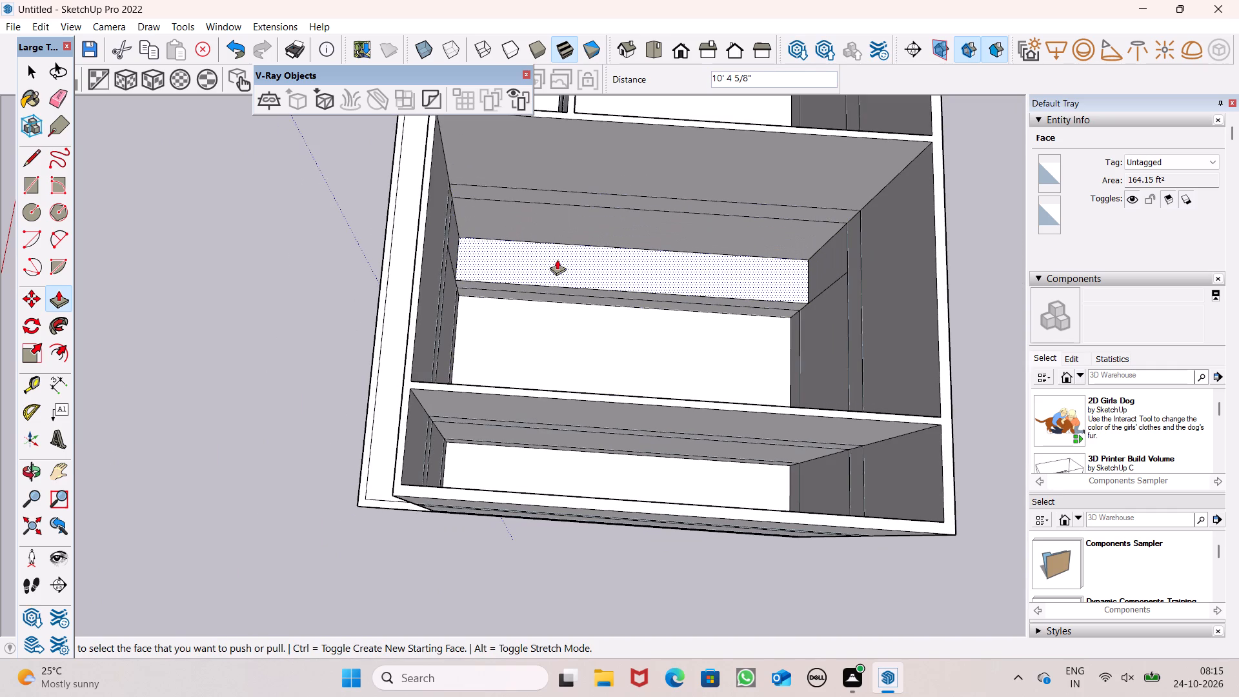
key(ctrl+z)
Pull the 3' band between the middle room's stacked wall sections about 4' 9" out over the lower section.
middle_drag(529, 281, 547, 215)
scroll(547, 211, up, 7)
drag(538, 187, 568, 211)
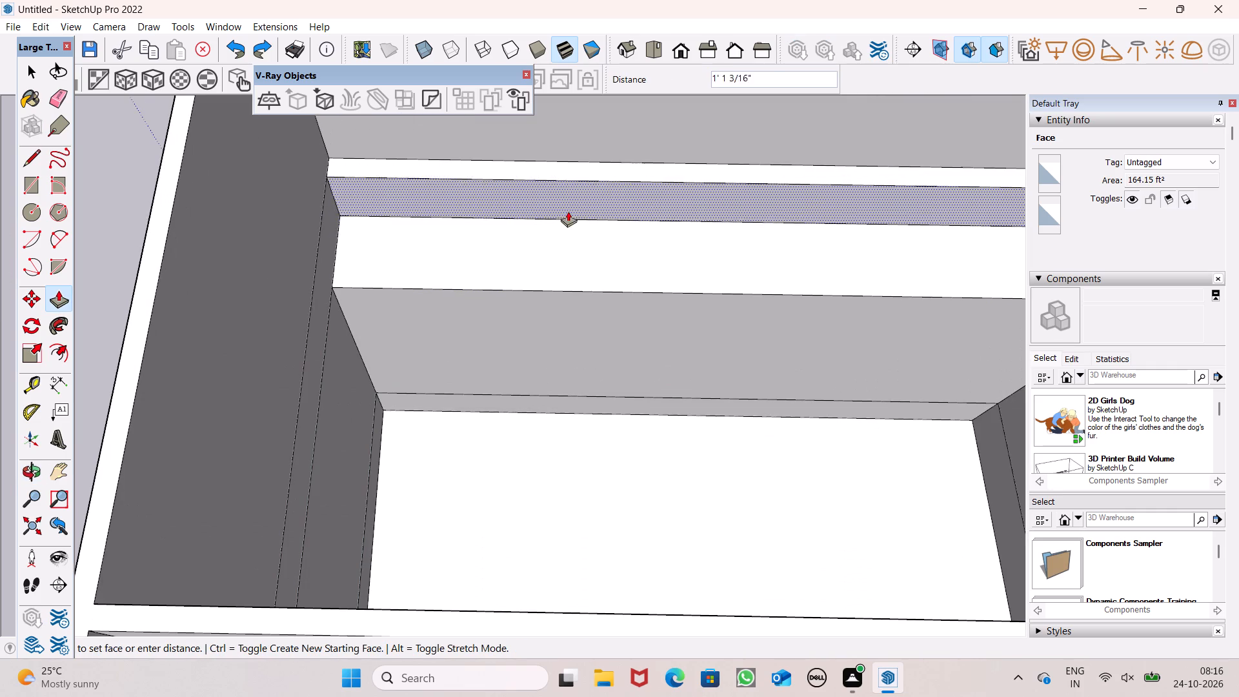
drag(568, 211, 893, 205)
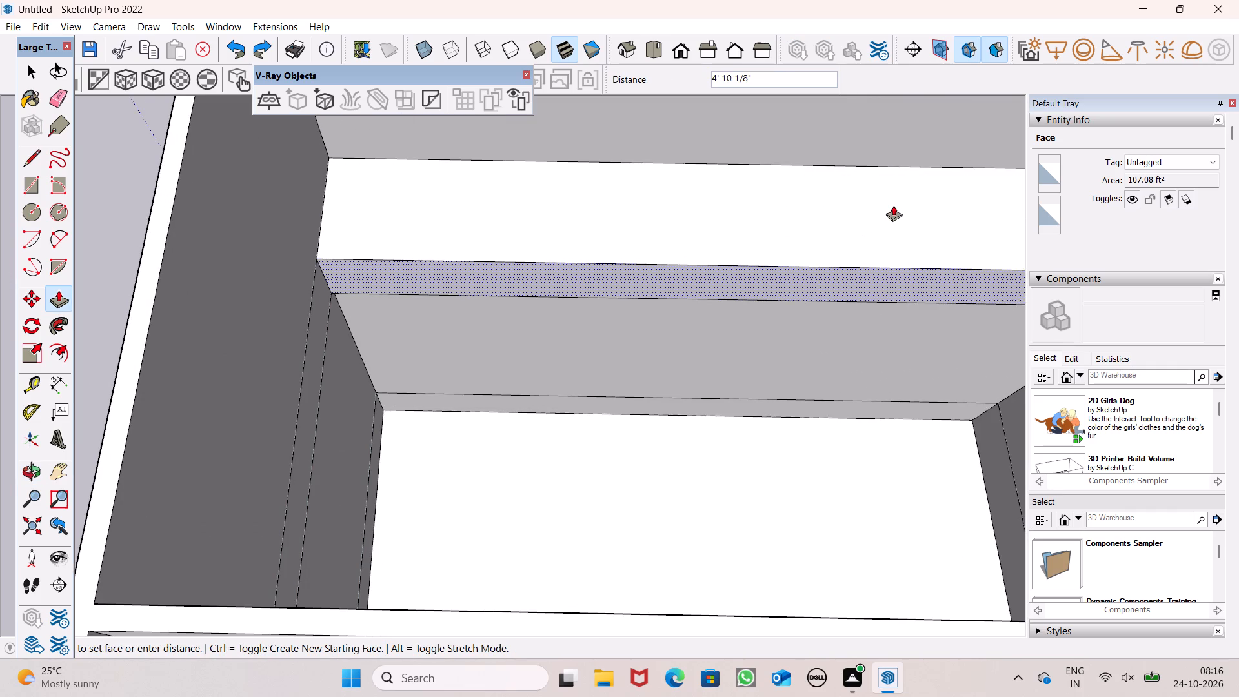
drag(893, 205, 886, 207)
Readjust the 3' band's projection, pushing it back from the lower section's face and pulling it partly out again.
middle_drag(722, 301, 618, 240)
scroll(595, 265, up, 6)
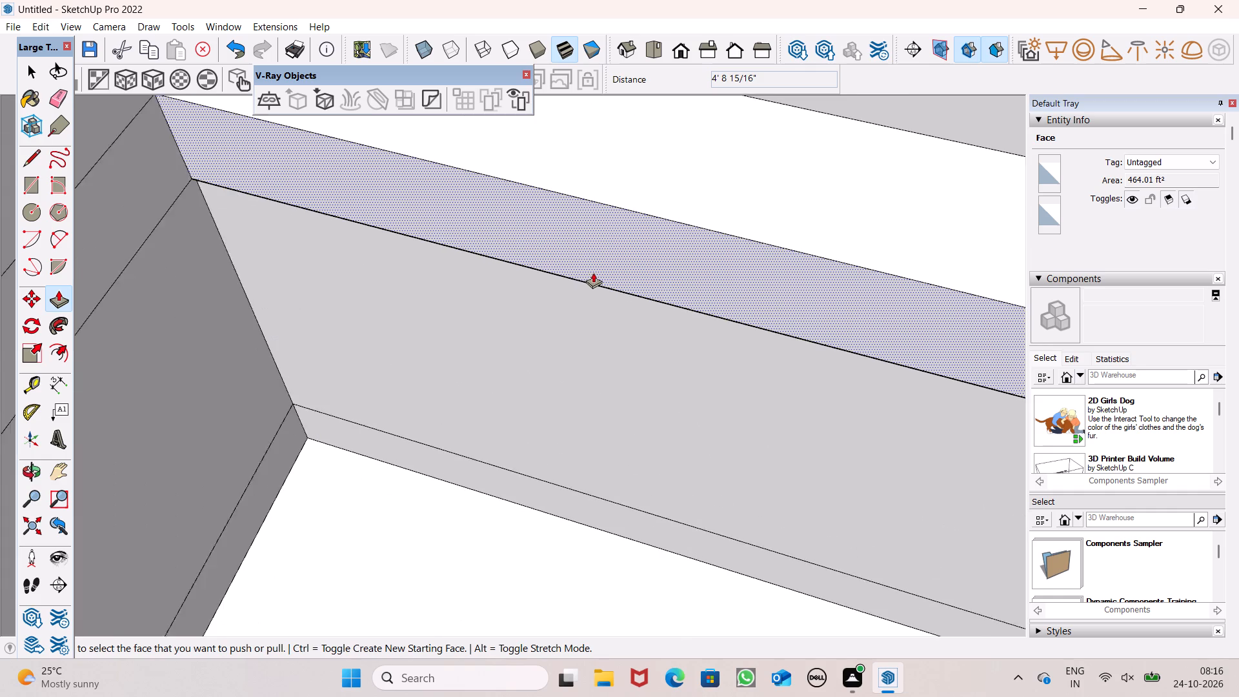
drag(595, 265, 649, 260)
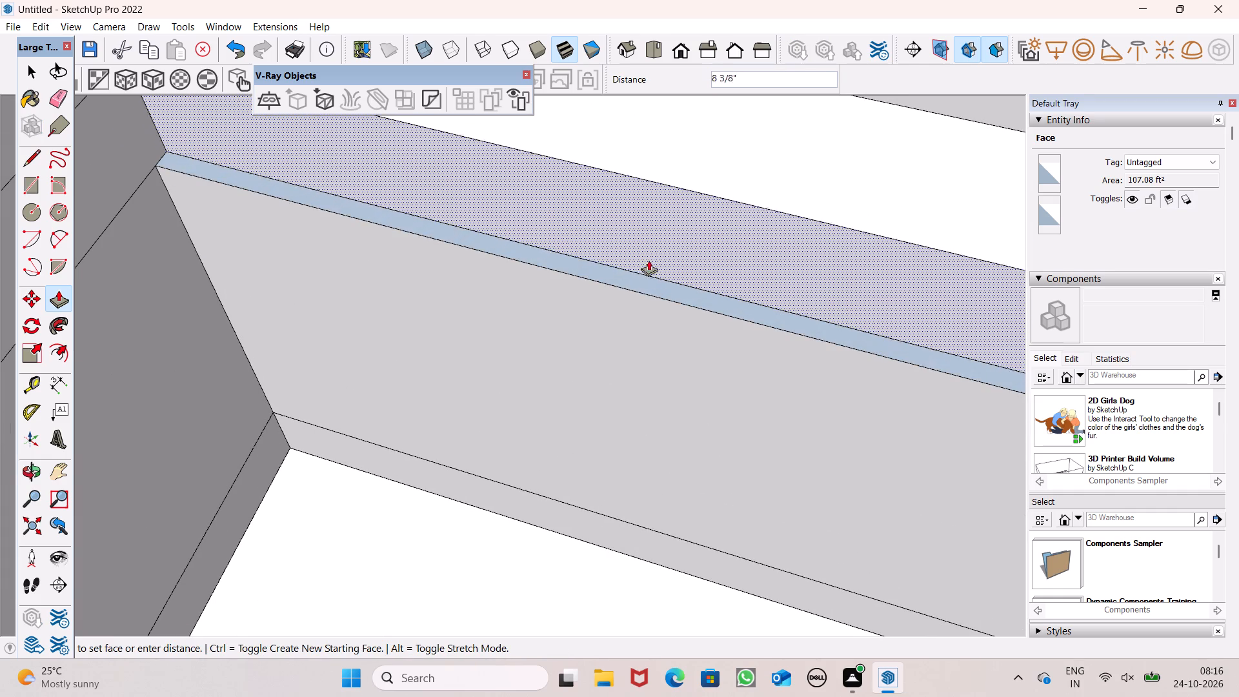
drag(649, 260, 637, 201)
middle_drag(582, 325, 410, 287)
drag(656, 248, 567, 305)
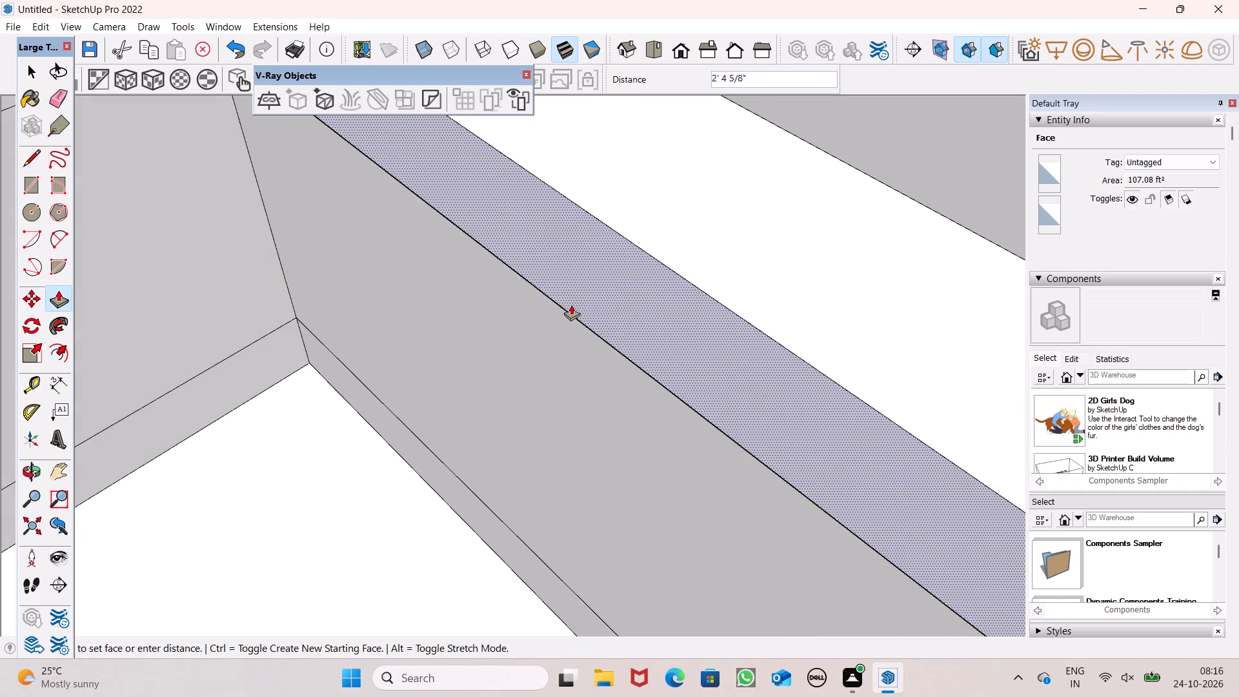
drag(567, 305, 611, 256)
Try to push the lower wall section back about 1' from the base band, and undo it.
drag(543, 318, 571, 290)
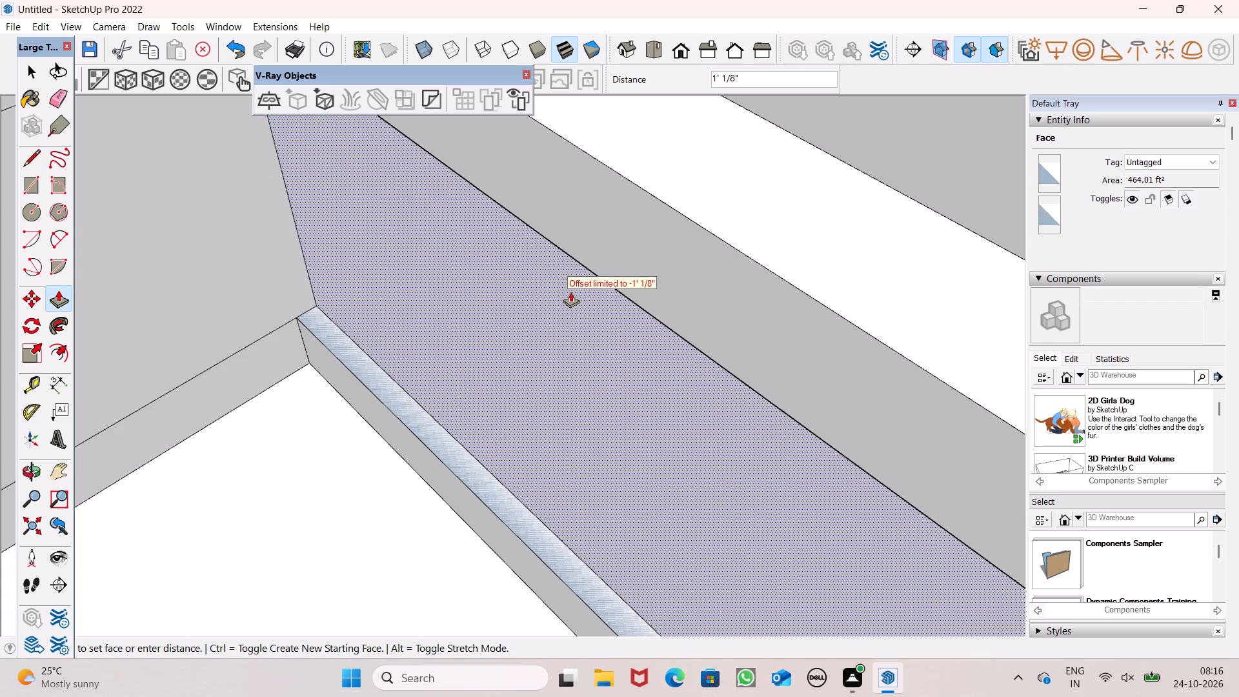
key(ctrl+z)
Pull the 3' band between the middle room's wall sections about 8 7/8" farther out.
drag(646, 293, 570, 347)
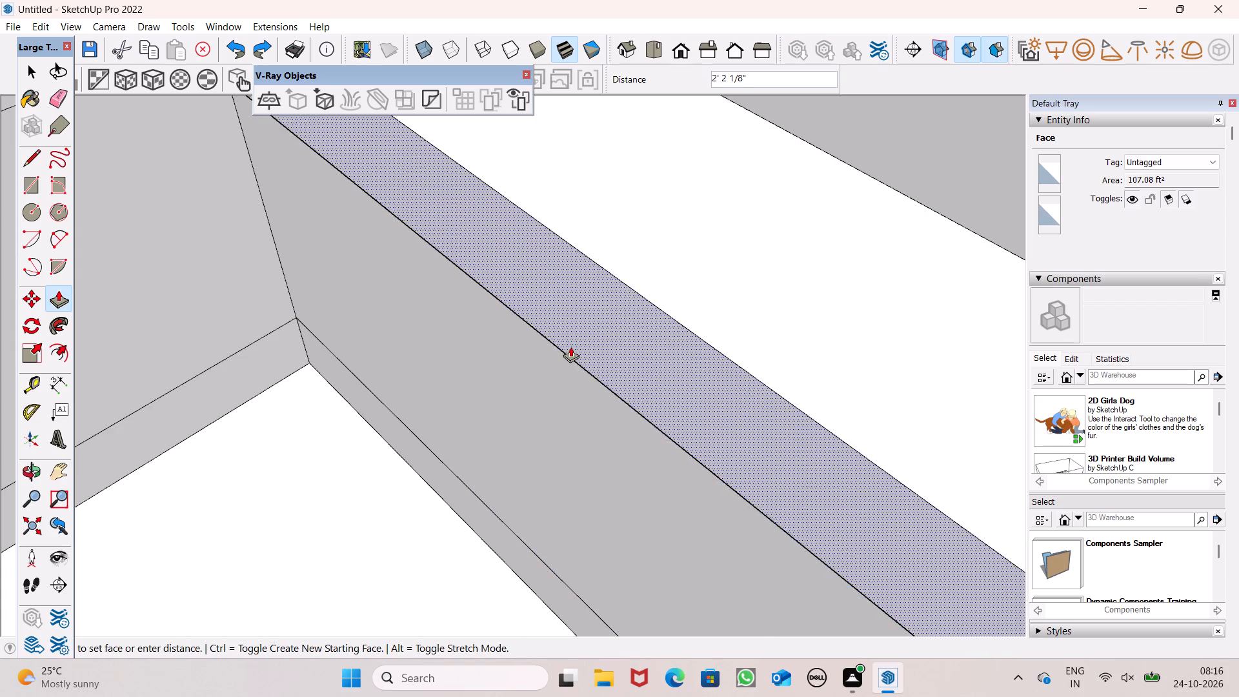
drag(570, 347, 614, 173)
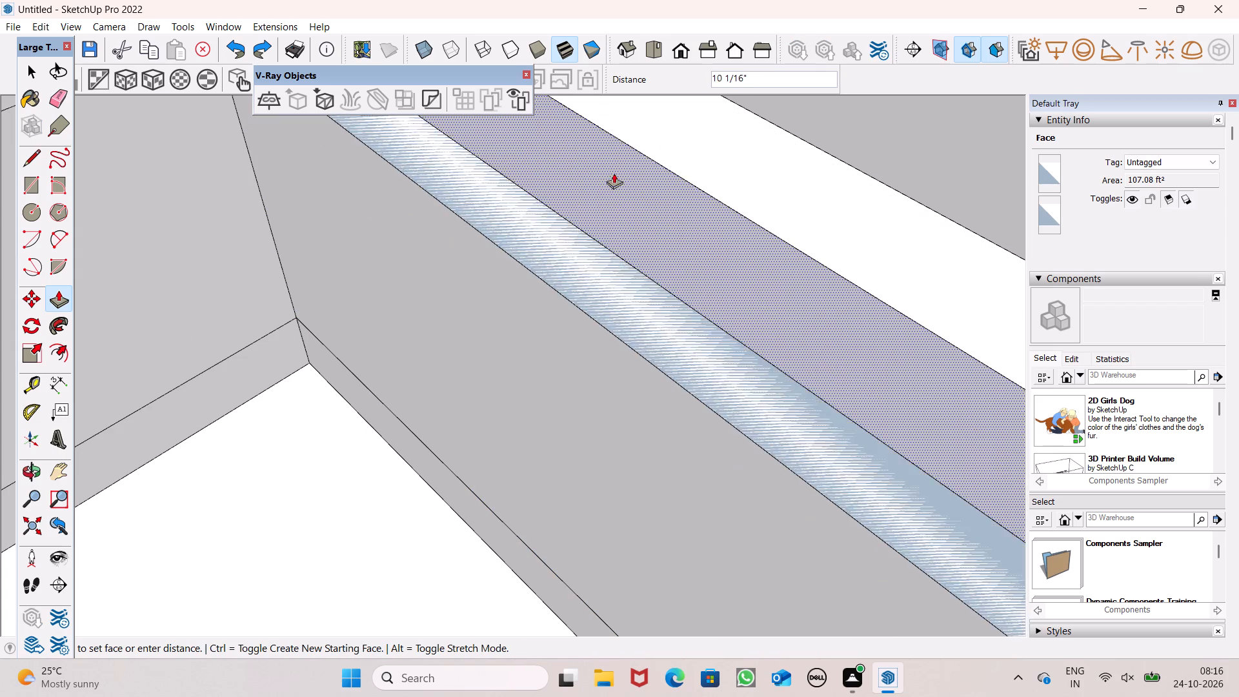
drag(614, 173, 612, 177)
scroll(558, 276, up, 1)
middle_drag(558, 278, 545, 199)
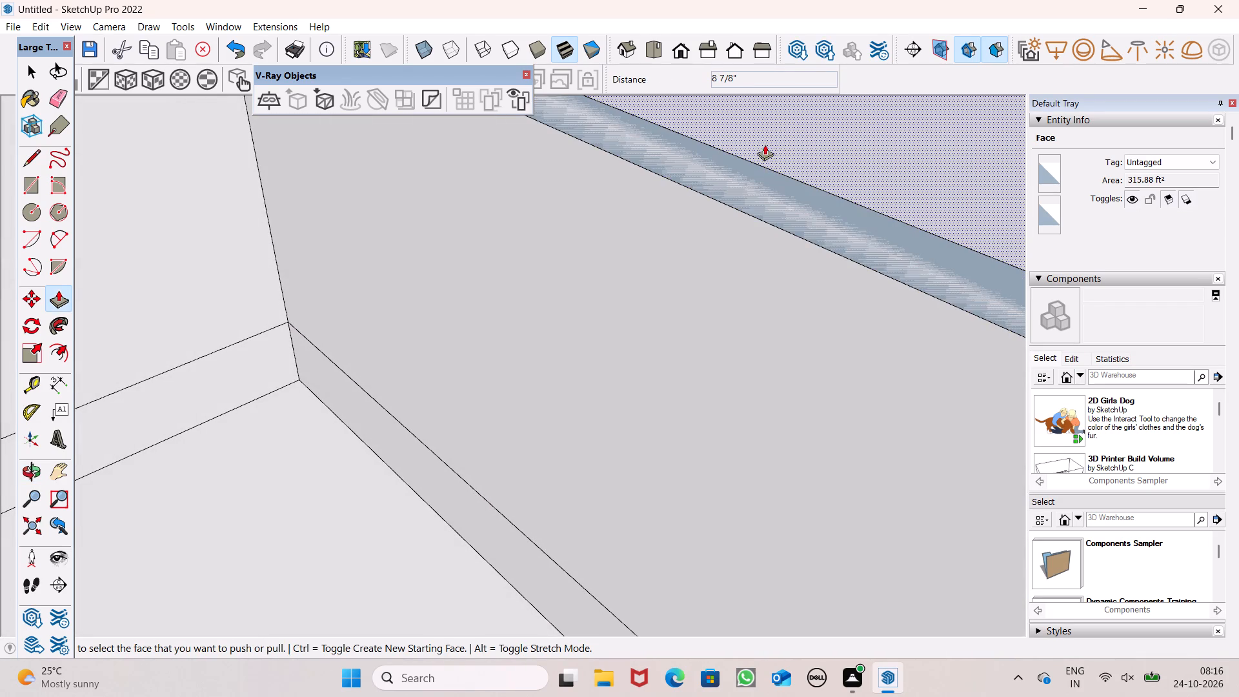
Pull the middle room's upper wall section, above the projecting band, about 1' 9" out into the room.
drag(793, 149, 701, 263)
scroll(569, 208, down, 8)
Examine the building from above and from the outside, checking the middle room, the porch slab and the outer walls.
click(663, 53)
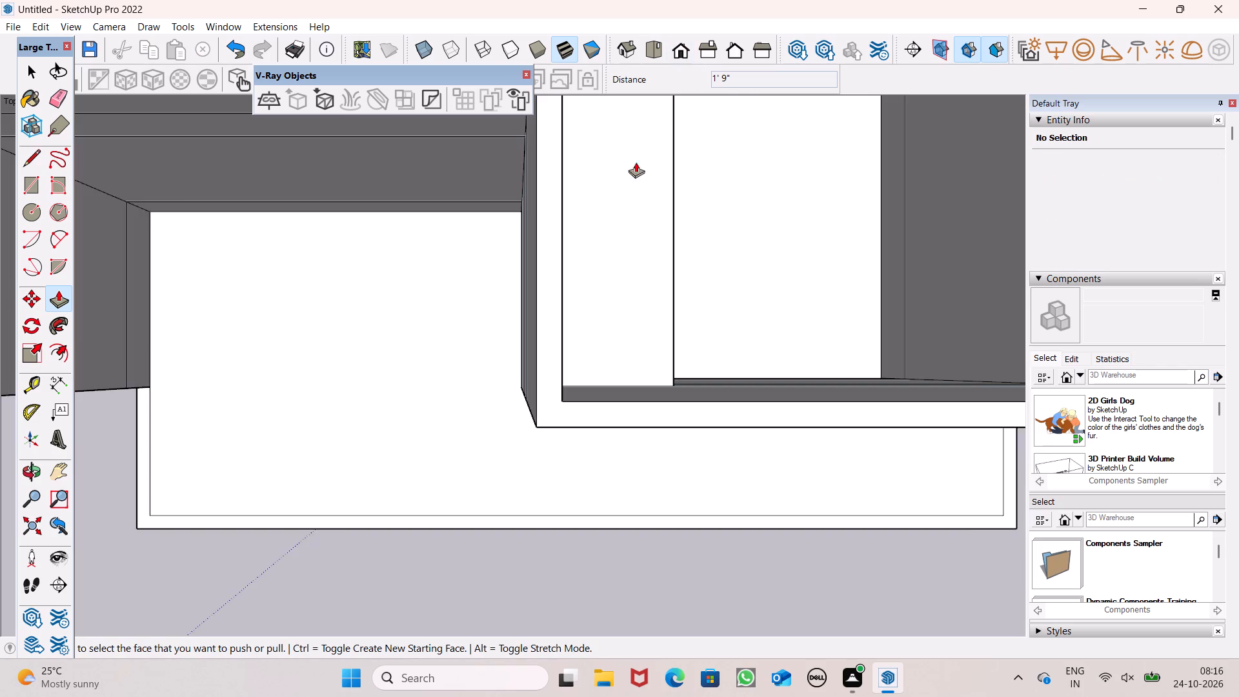
scroll(636, 203, down, 13)
middle_drag(689, 281, 610, 218)
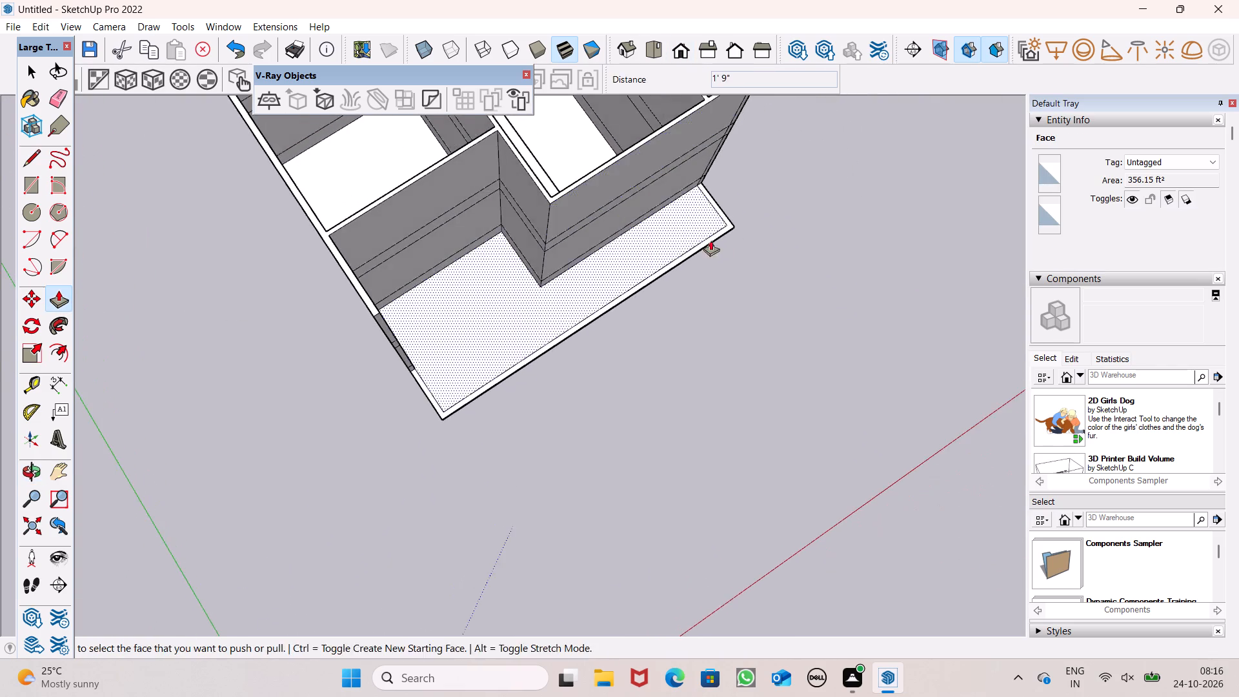
middle_drag(727, 259, 396, 343)
scroll(694, 228, up, 6)
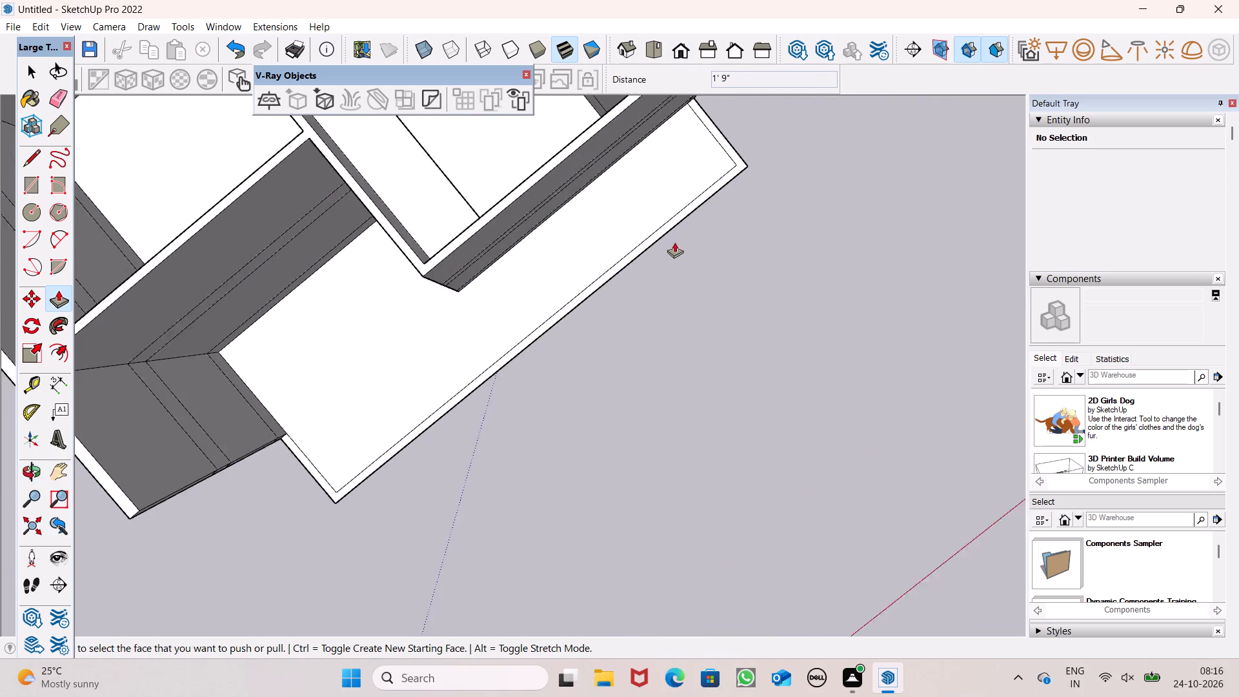
middle_drag(547, 252, 551, 131)
scroll(394, 219, down, 5)
middle_drag(403, 269, 414, 305)
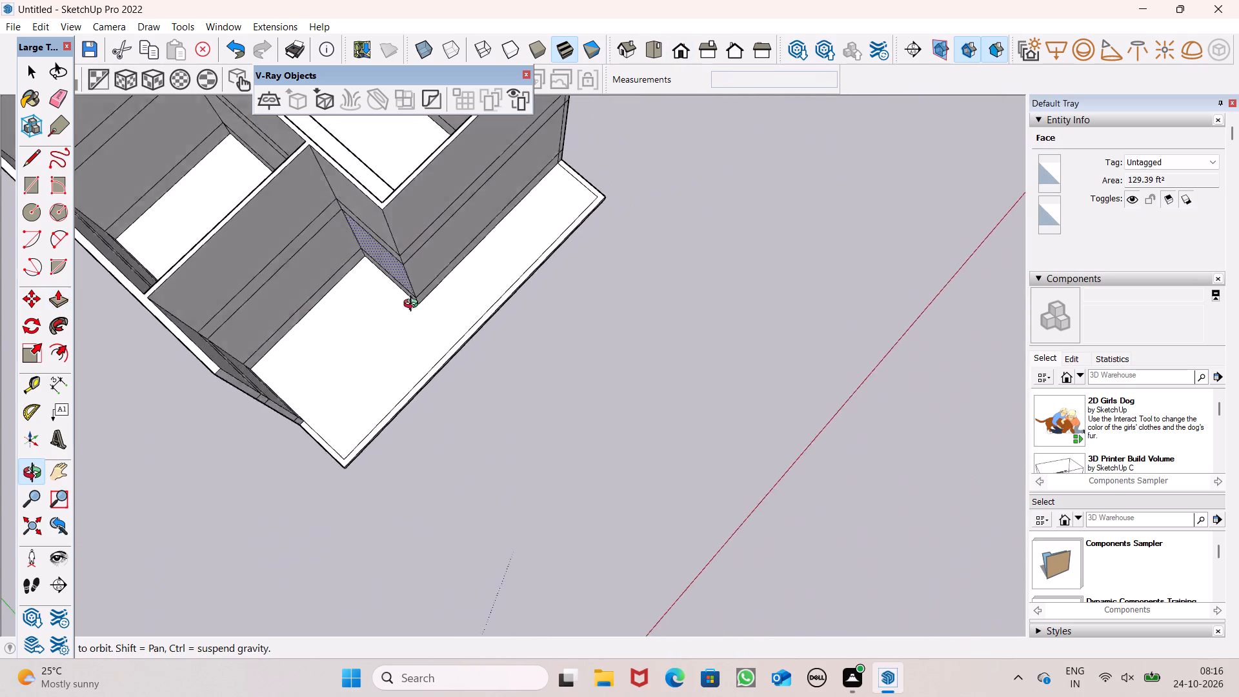
middle_drag(414, 305, 555, 352)
scroll(642, 269, down, 7)
scroll(486, 259, up, 8)
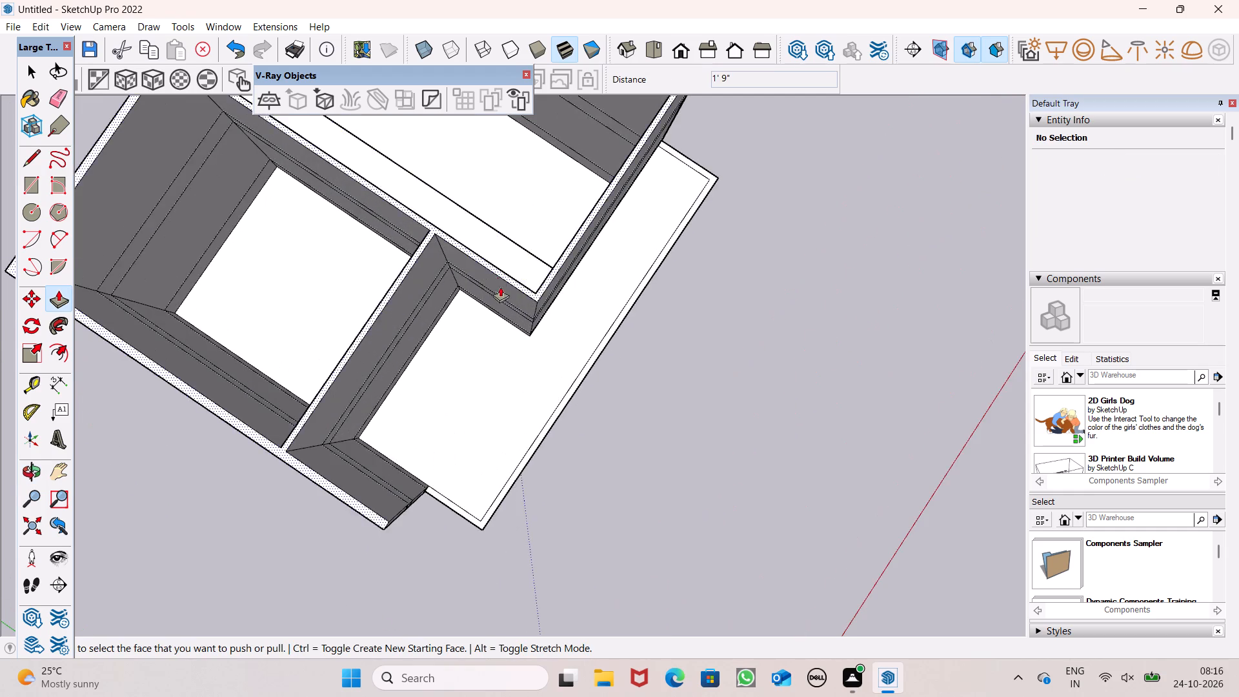
middle_drag(506, 298, 609, 343)
scroll(593, 266, down, 4)
scroll(561, 306, up, 1)
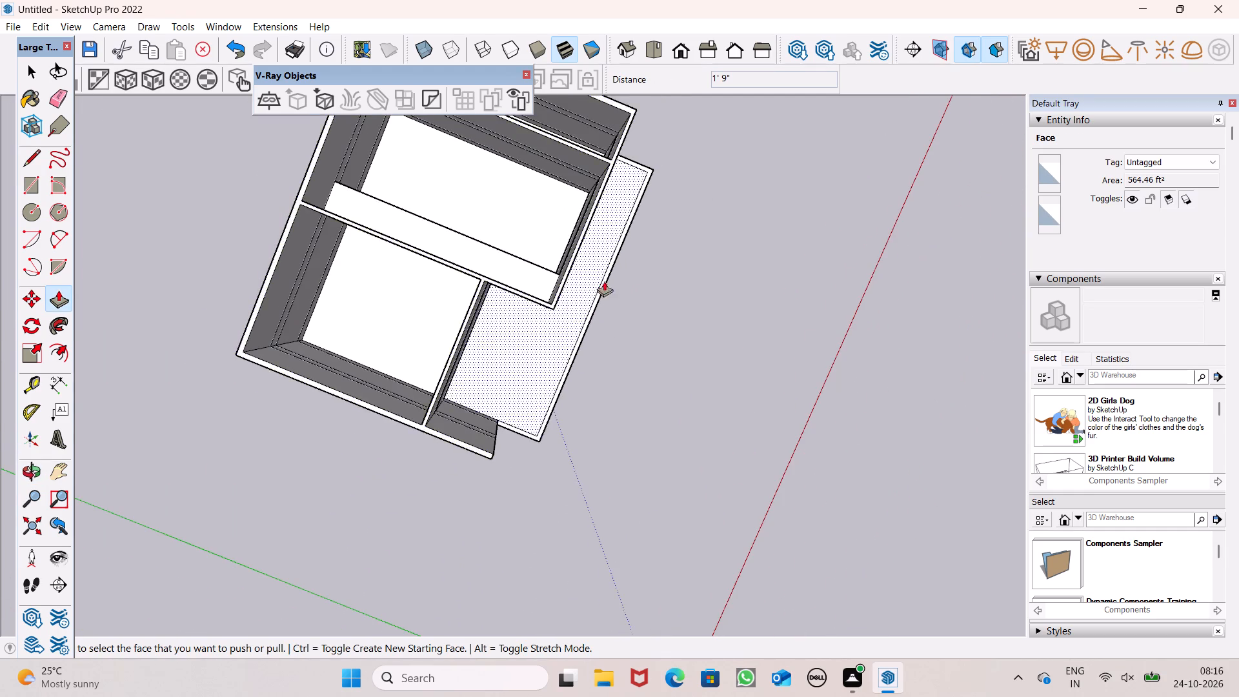
scroll(728, 255, down, 7)
scroll(754, 314, down, 5)
middle_drag(856, 379, 642, 40)
scroll(740, 305, up, 8)
middle_drag(767, 362, 383, 302)
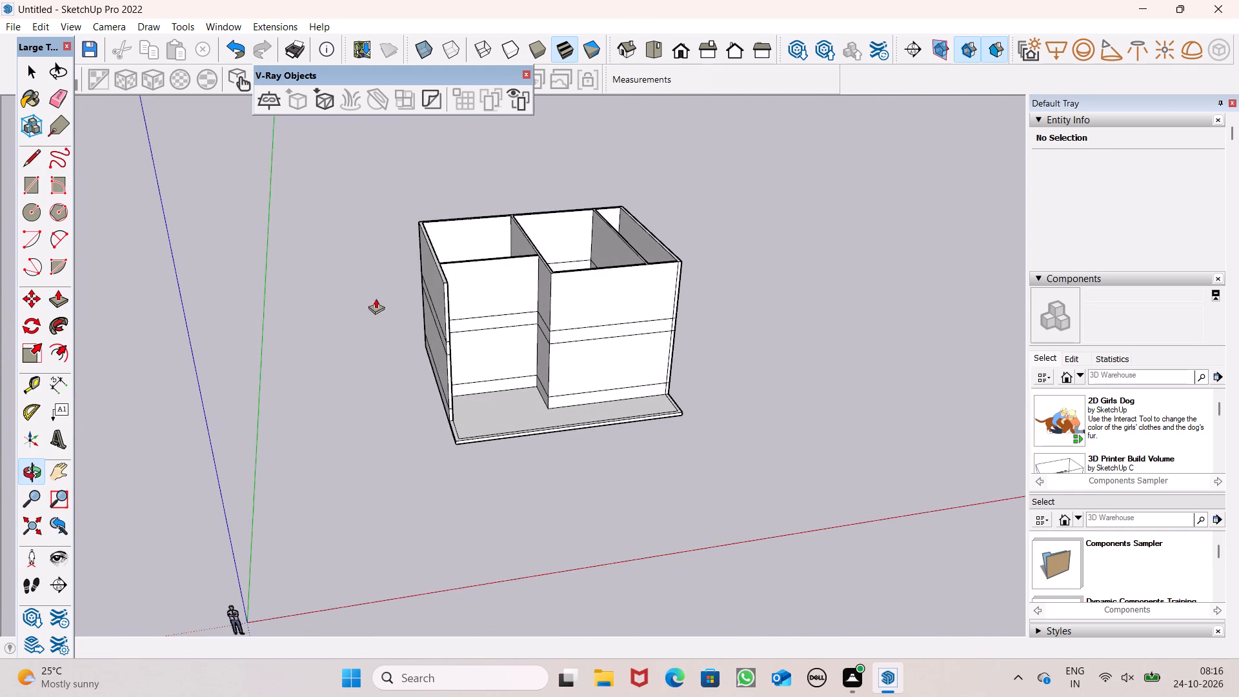
Undo the pulls on the middle room's wall sections and 3' band back to the flat wall.
key(ctrl+z)
key(ctrl+z)
scroll(669, 327, up, 1)
middle_drag(667, 332, 194, 544)
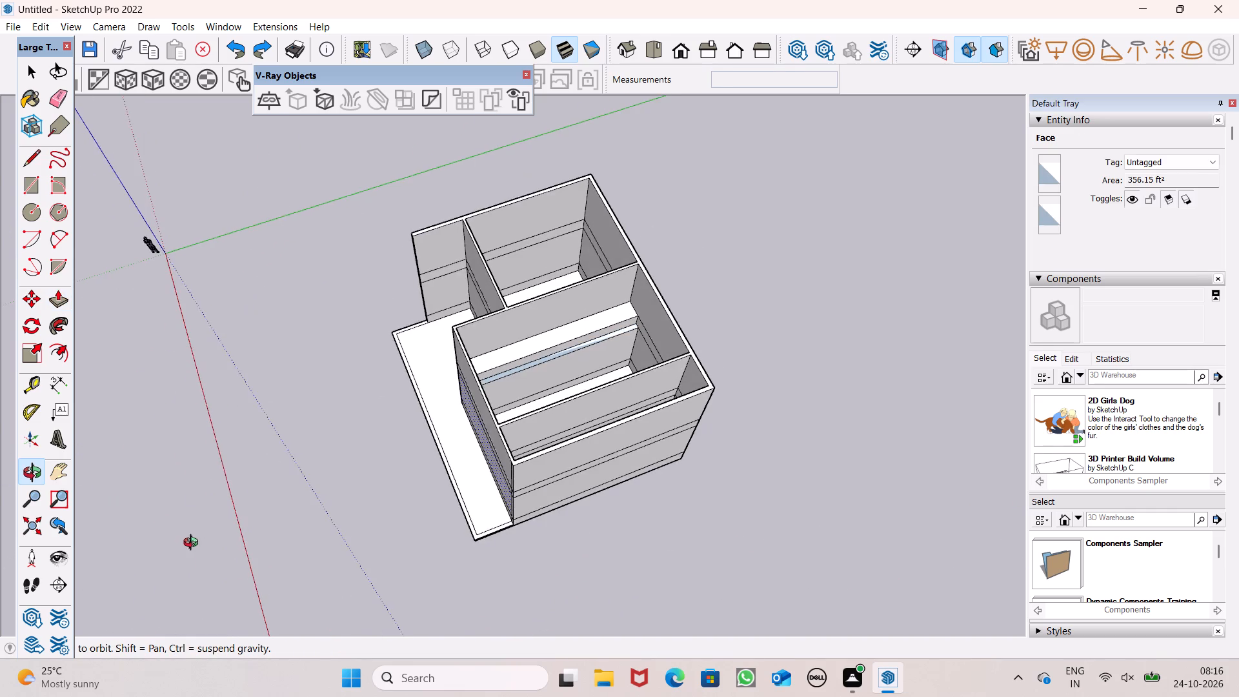
middle_drag(194, 544, 821, 467)
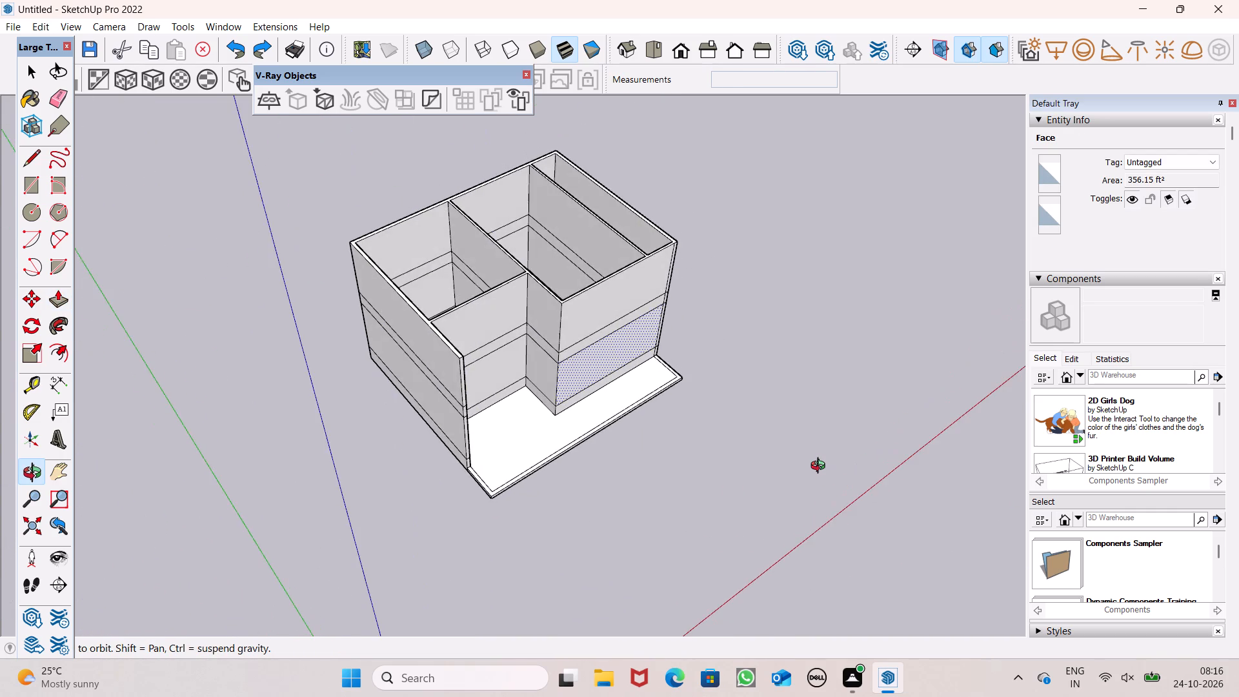
middle_drag(821, 467, 323, 501)
key(ctrl+z)
middle_drag(359, 465, 237, 588)
scroll(359, 465, up, 1)
key(ctrl+z)
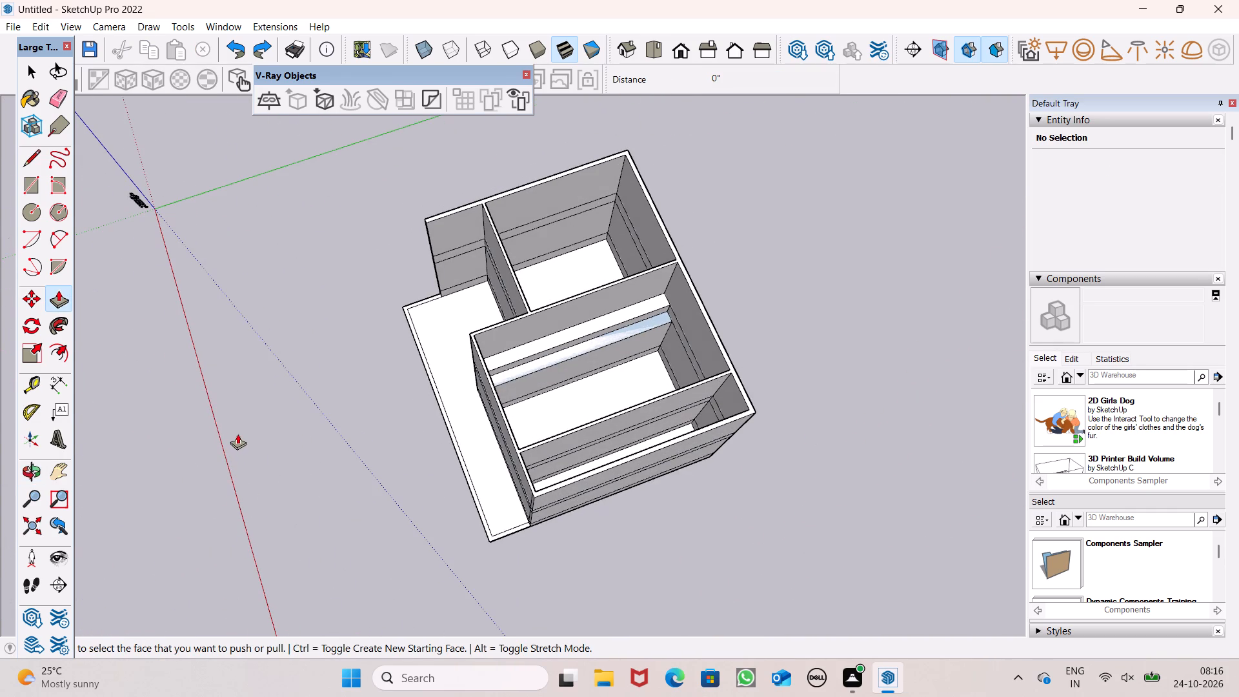
key(ctrl+z)
key(ctrl+z)
key(ctrl+z)
key(ctrl+z)
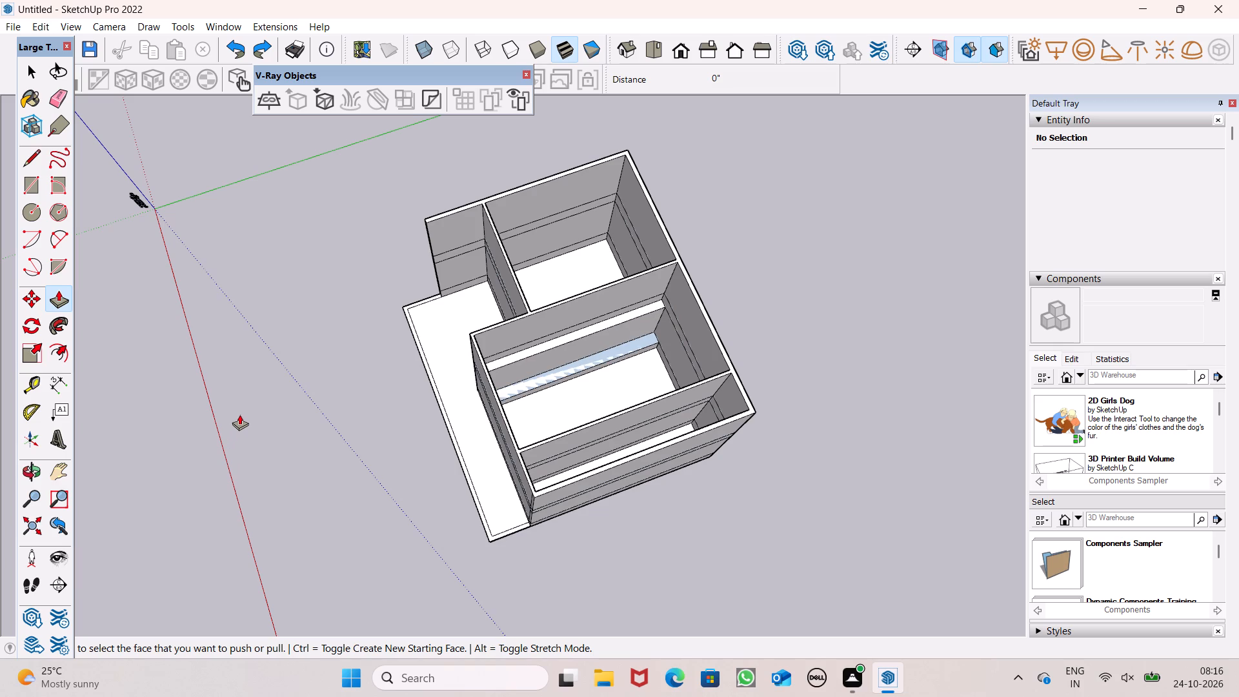
key(ctrl+z)
key(ctrl+z)
key(ctrl+z)
key(ctrl+z)
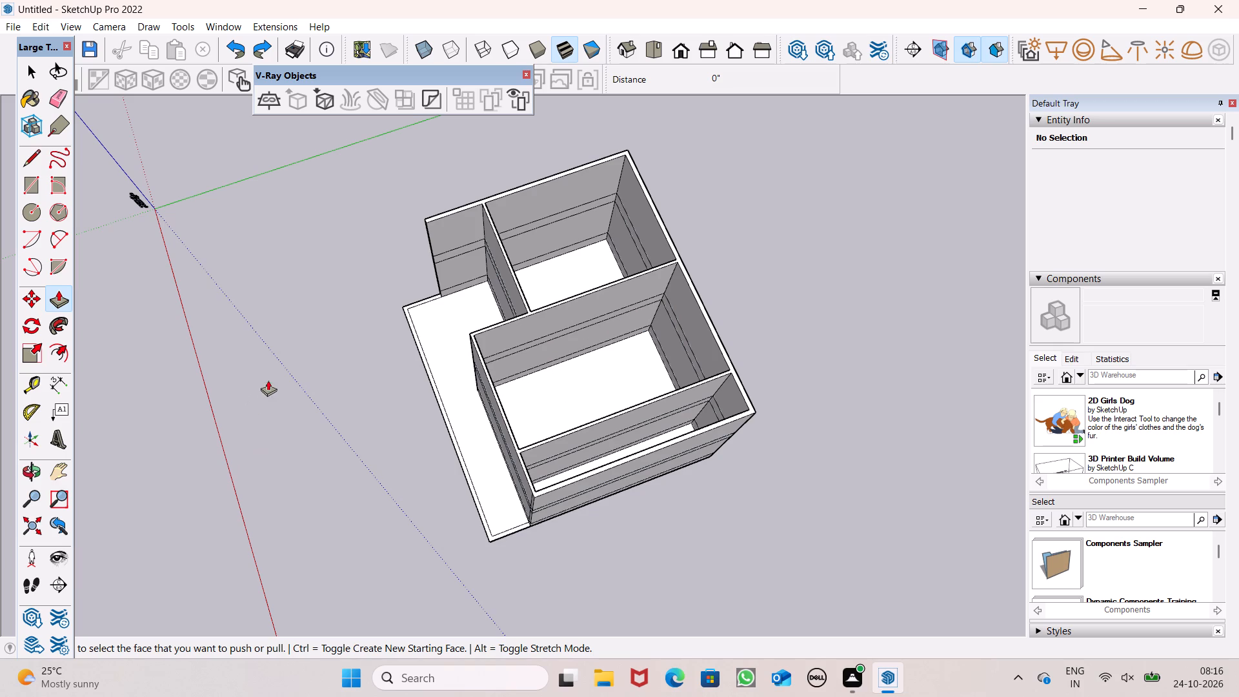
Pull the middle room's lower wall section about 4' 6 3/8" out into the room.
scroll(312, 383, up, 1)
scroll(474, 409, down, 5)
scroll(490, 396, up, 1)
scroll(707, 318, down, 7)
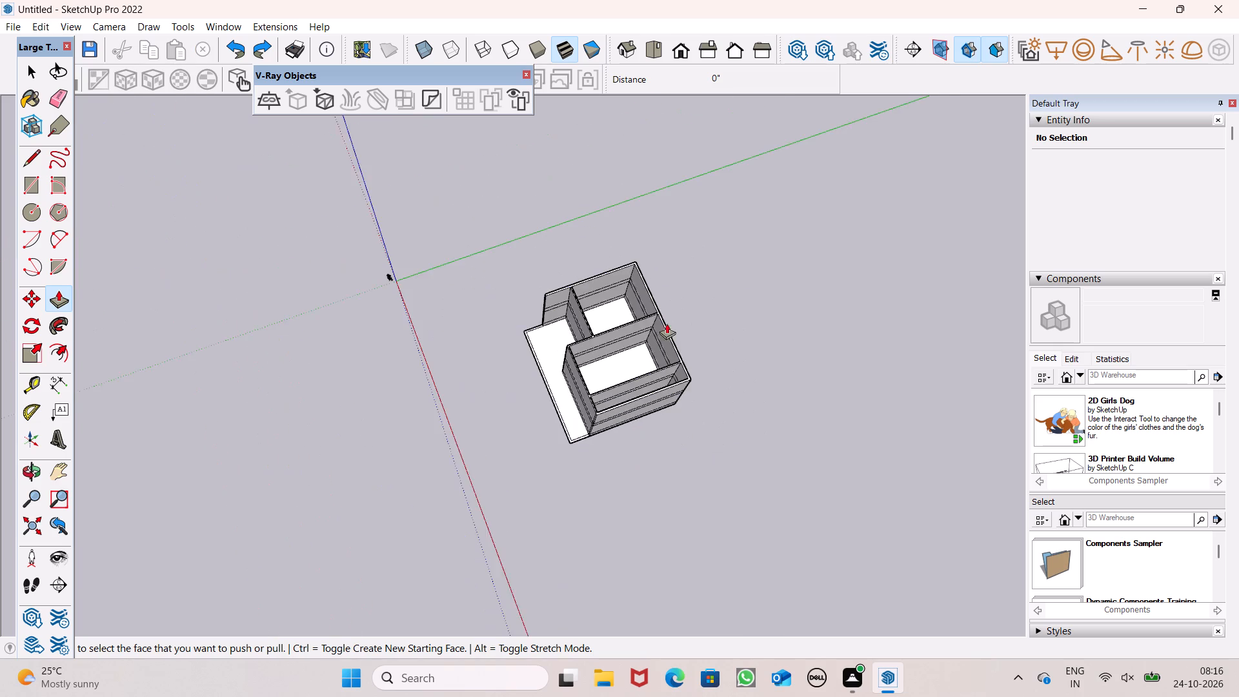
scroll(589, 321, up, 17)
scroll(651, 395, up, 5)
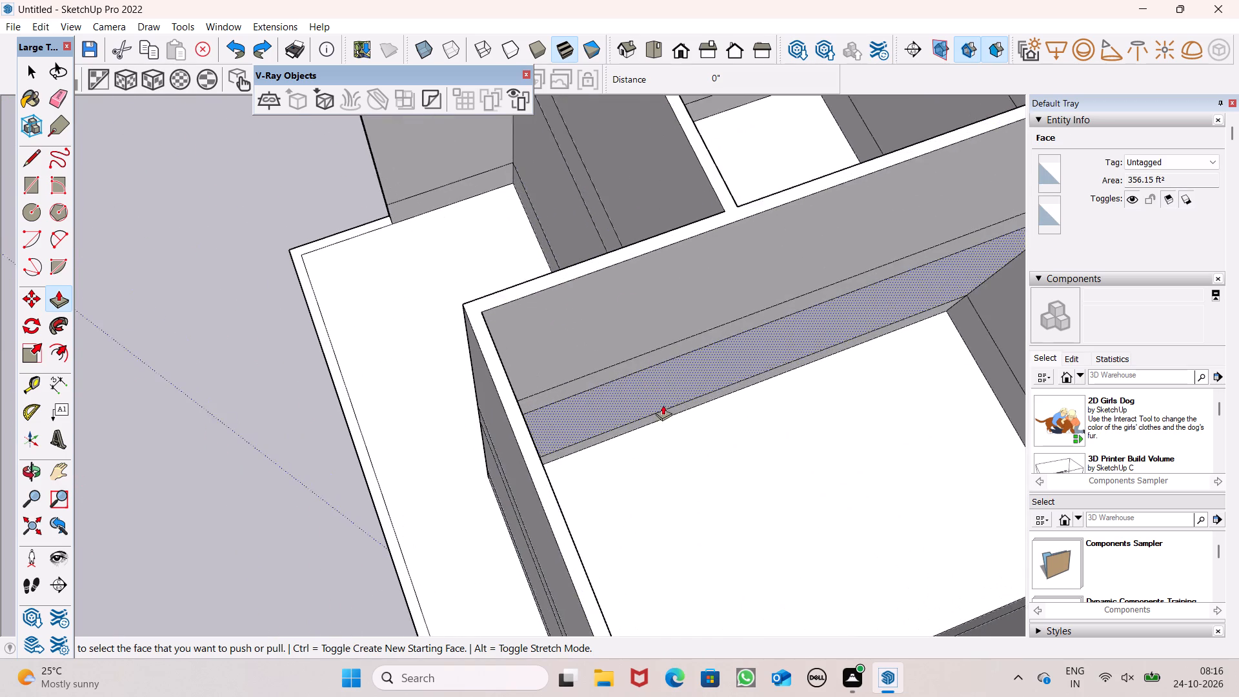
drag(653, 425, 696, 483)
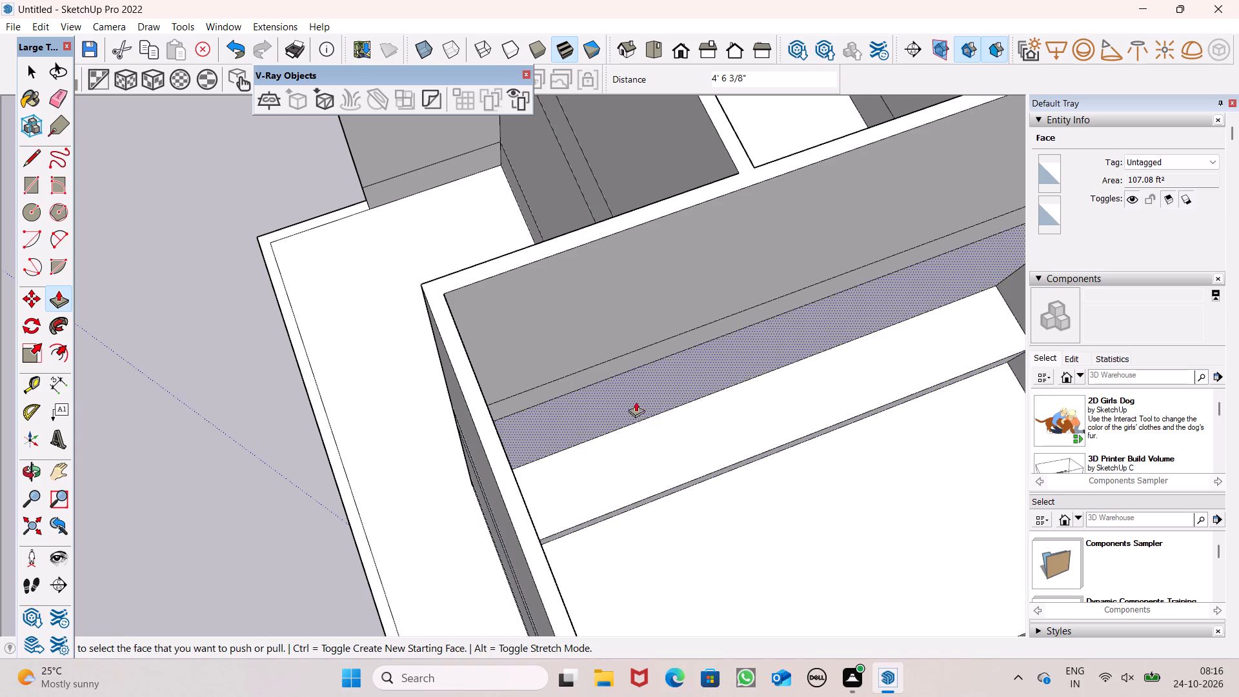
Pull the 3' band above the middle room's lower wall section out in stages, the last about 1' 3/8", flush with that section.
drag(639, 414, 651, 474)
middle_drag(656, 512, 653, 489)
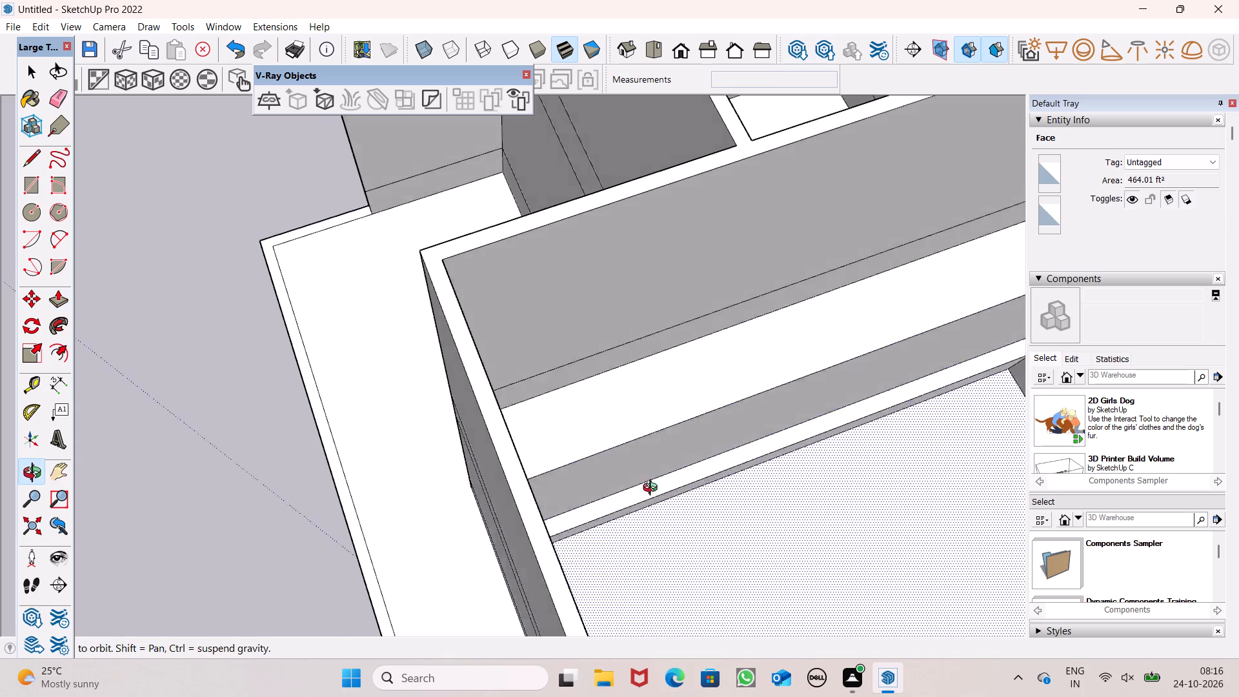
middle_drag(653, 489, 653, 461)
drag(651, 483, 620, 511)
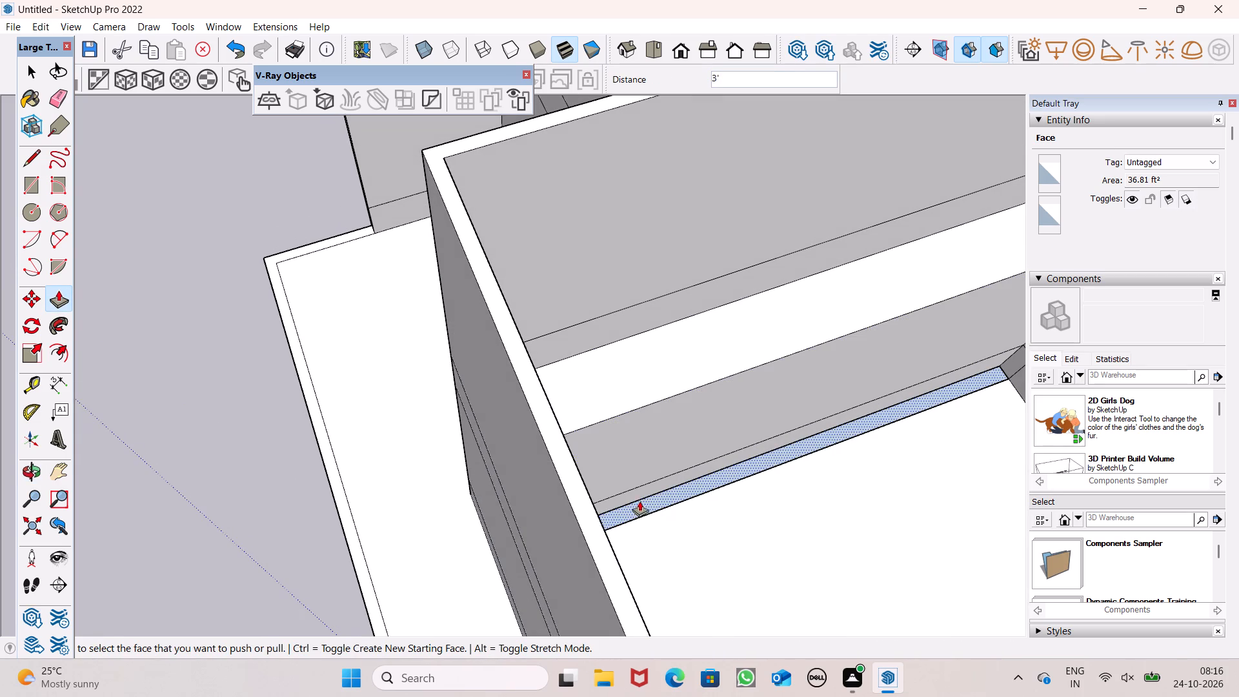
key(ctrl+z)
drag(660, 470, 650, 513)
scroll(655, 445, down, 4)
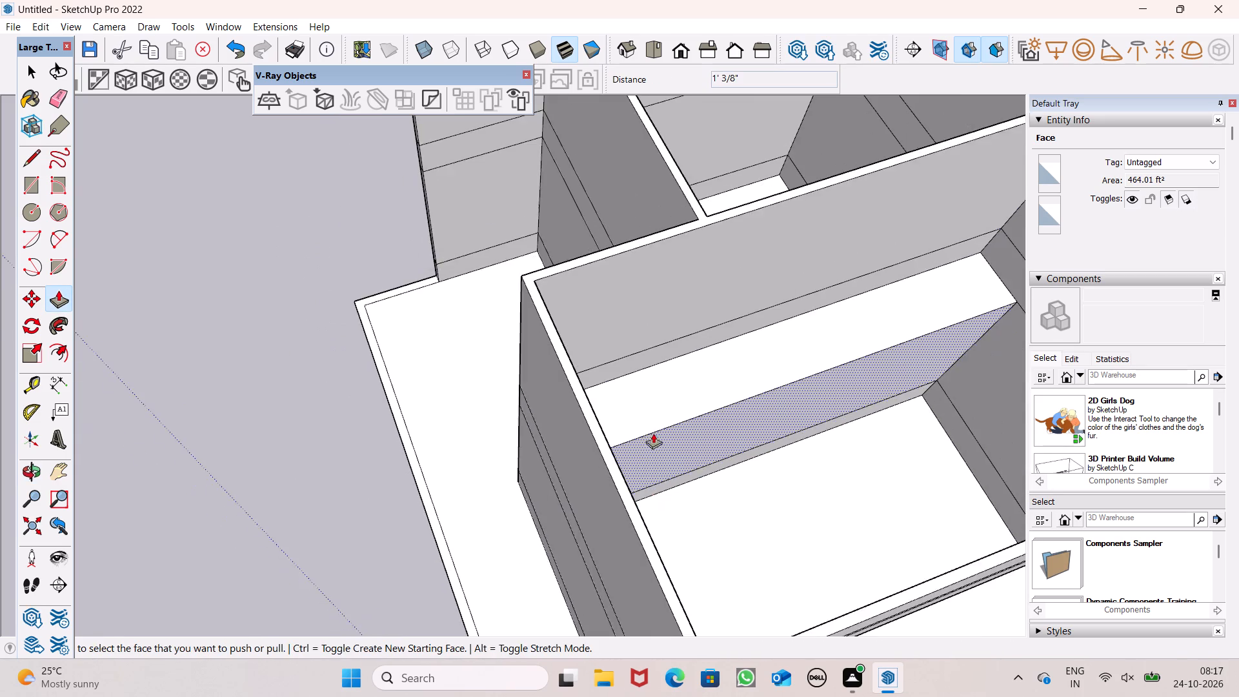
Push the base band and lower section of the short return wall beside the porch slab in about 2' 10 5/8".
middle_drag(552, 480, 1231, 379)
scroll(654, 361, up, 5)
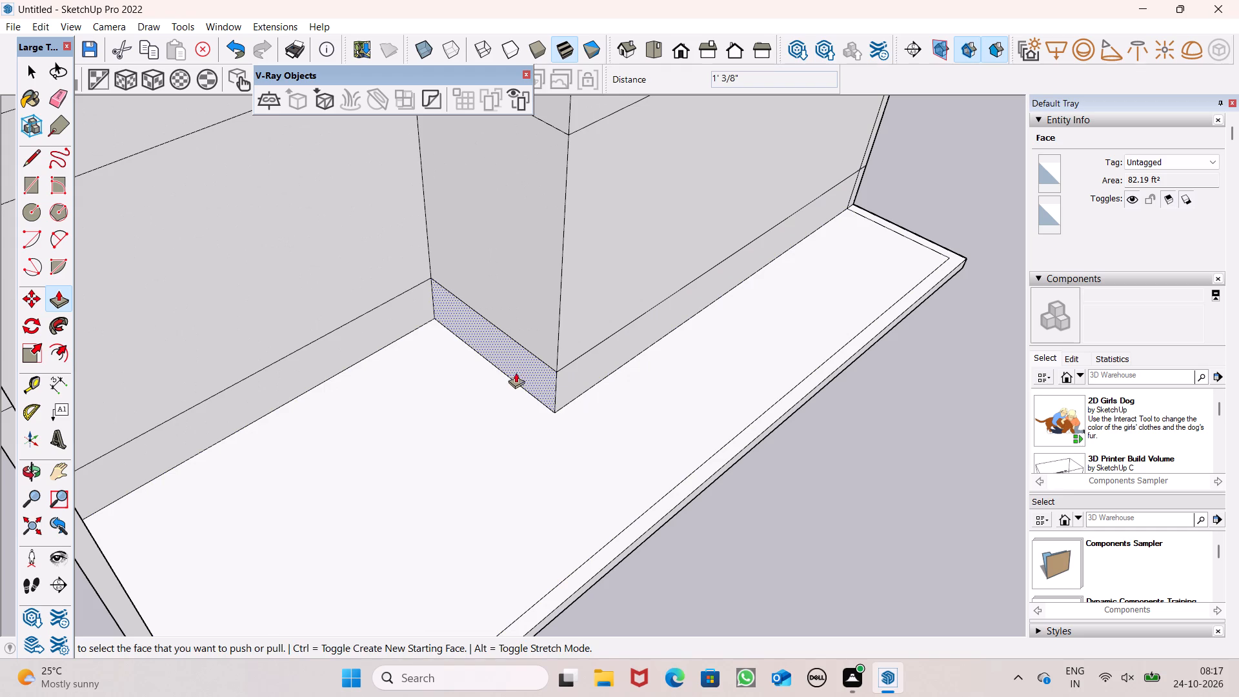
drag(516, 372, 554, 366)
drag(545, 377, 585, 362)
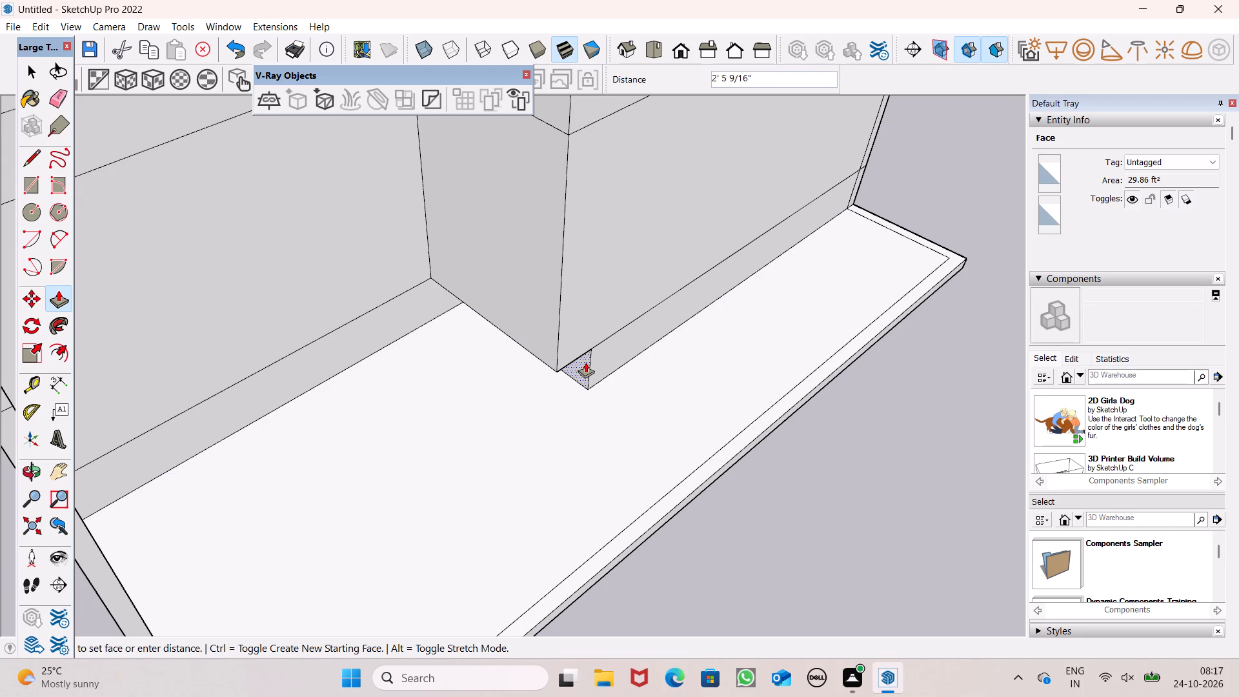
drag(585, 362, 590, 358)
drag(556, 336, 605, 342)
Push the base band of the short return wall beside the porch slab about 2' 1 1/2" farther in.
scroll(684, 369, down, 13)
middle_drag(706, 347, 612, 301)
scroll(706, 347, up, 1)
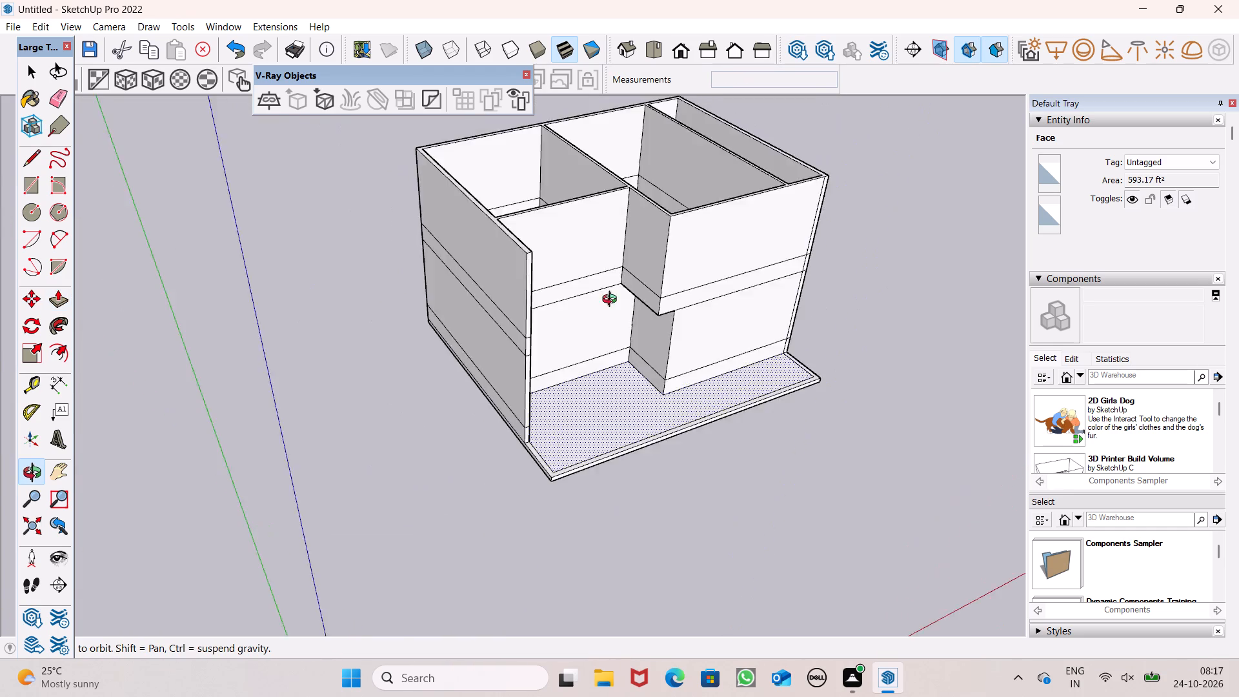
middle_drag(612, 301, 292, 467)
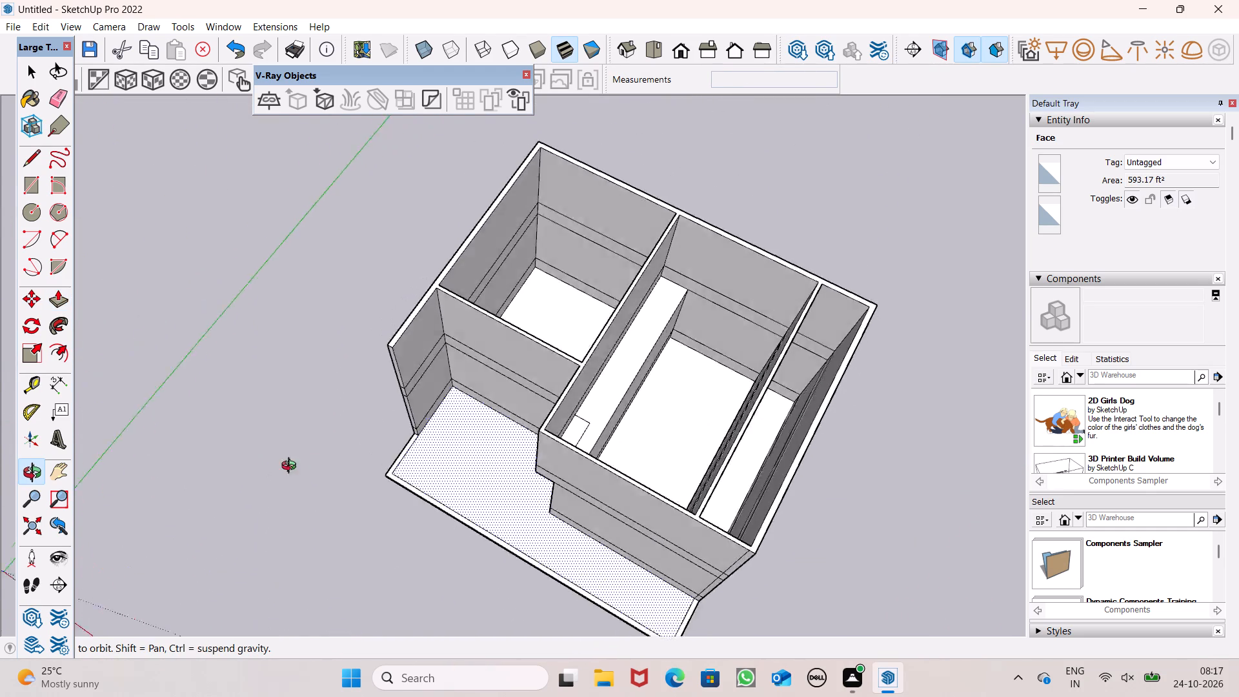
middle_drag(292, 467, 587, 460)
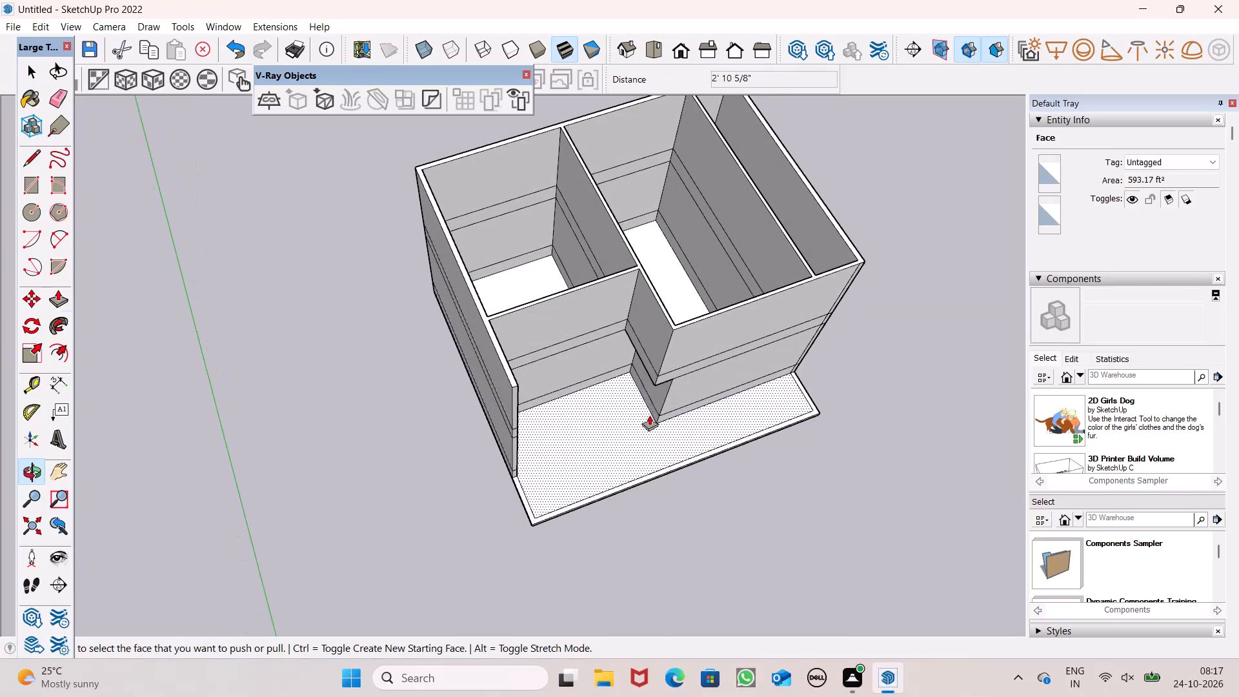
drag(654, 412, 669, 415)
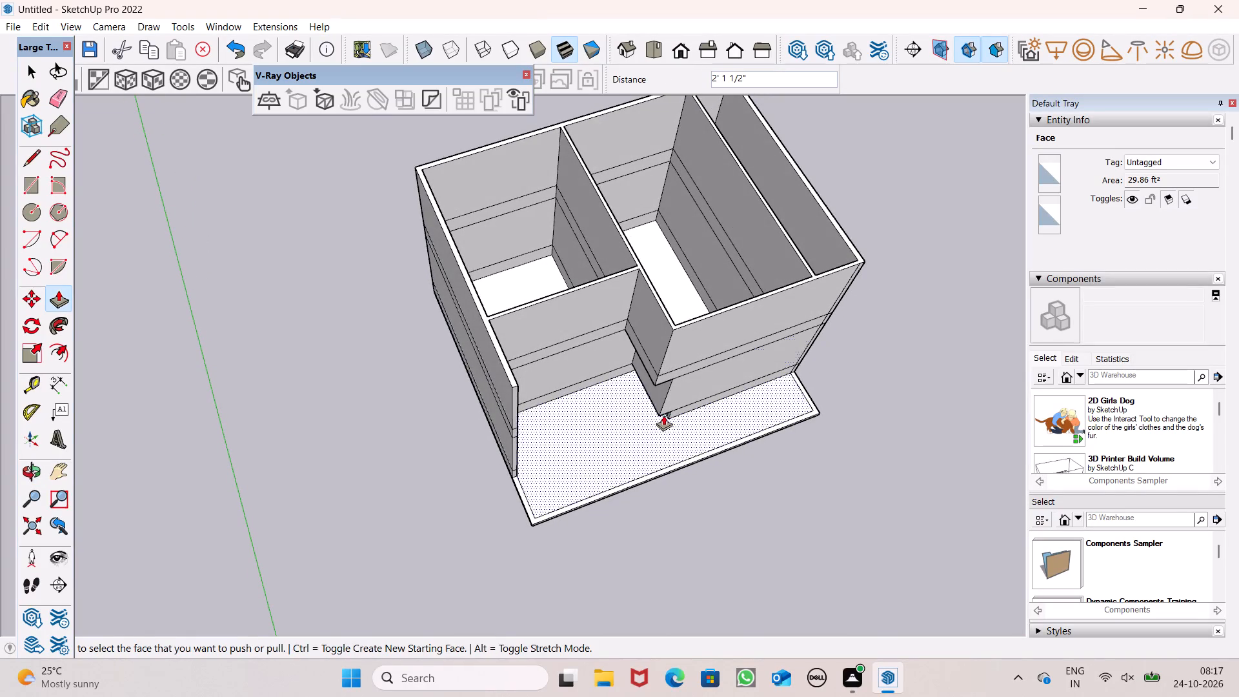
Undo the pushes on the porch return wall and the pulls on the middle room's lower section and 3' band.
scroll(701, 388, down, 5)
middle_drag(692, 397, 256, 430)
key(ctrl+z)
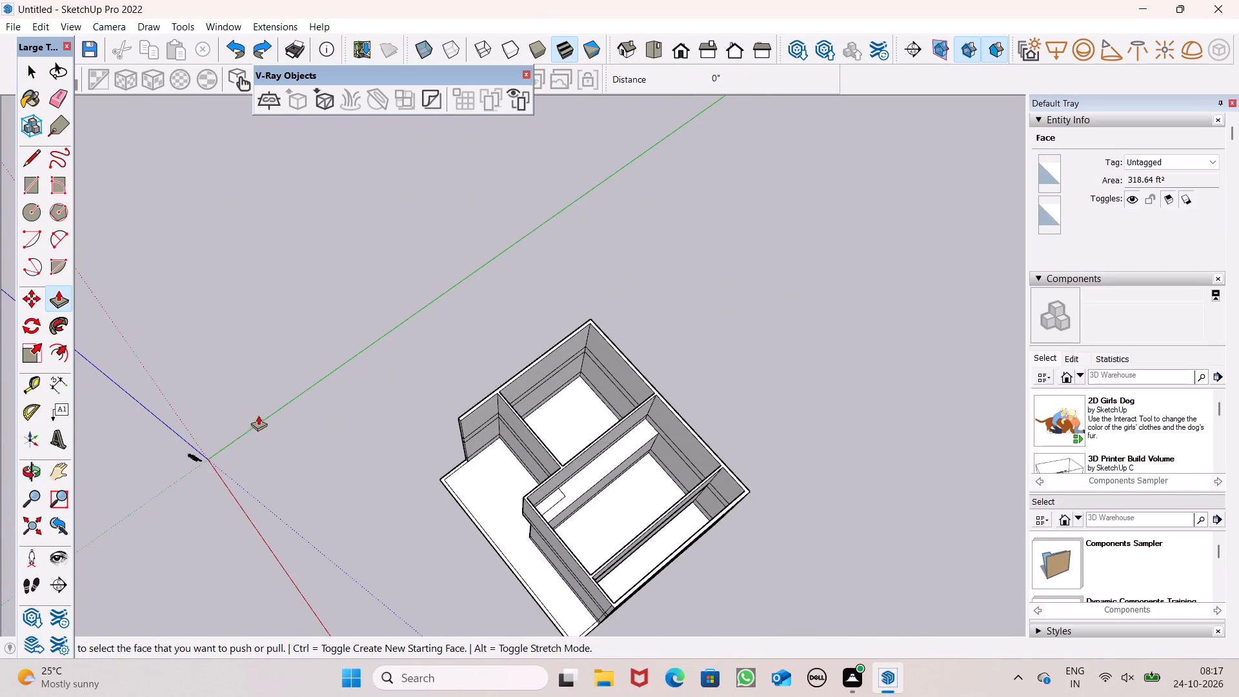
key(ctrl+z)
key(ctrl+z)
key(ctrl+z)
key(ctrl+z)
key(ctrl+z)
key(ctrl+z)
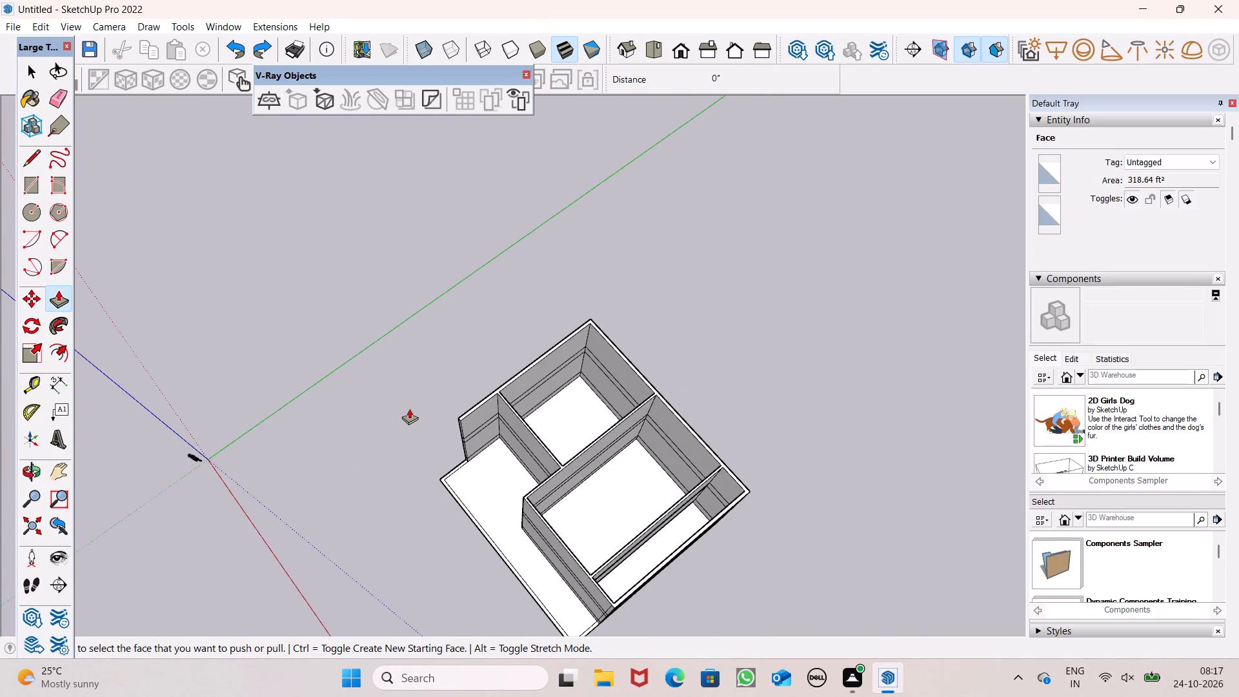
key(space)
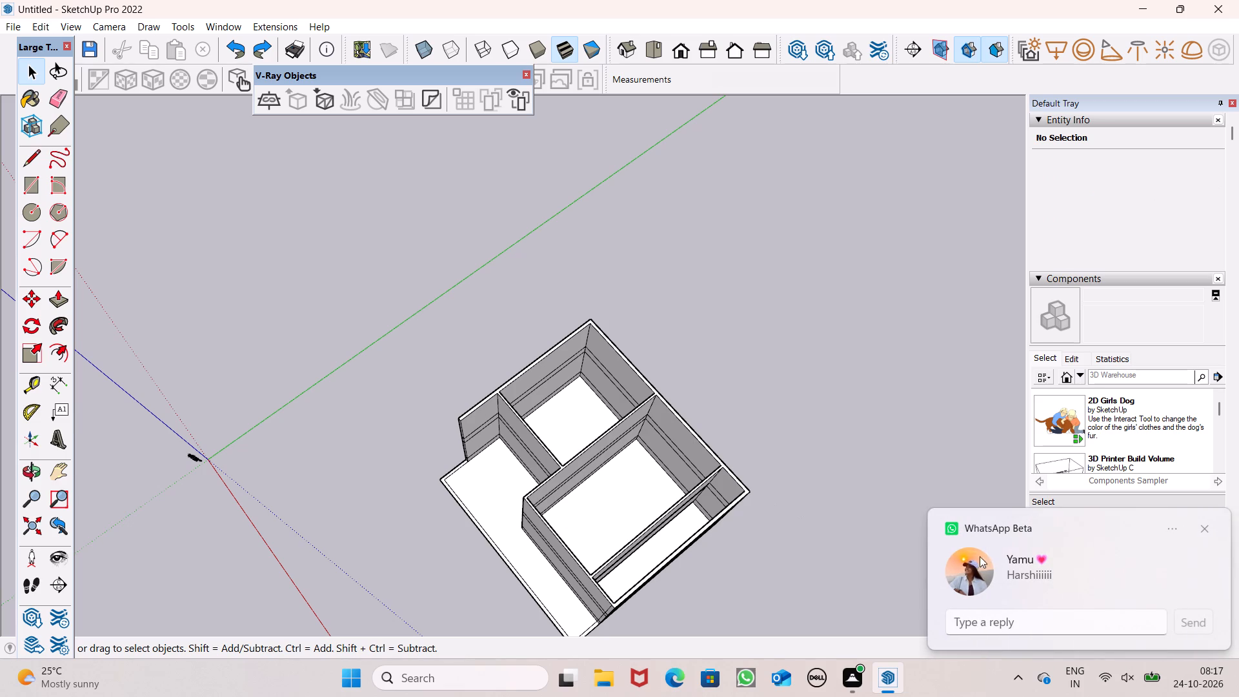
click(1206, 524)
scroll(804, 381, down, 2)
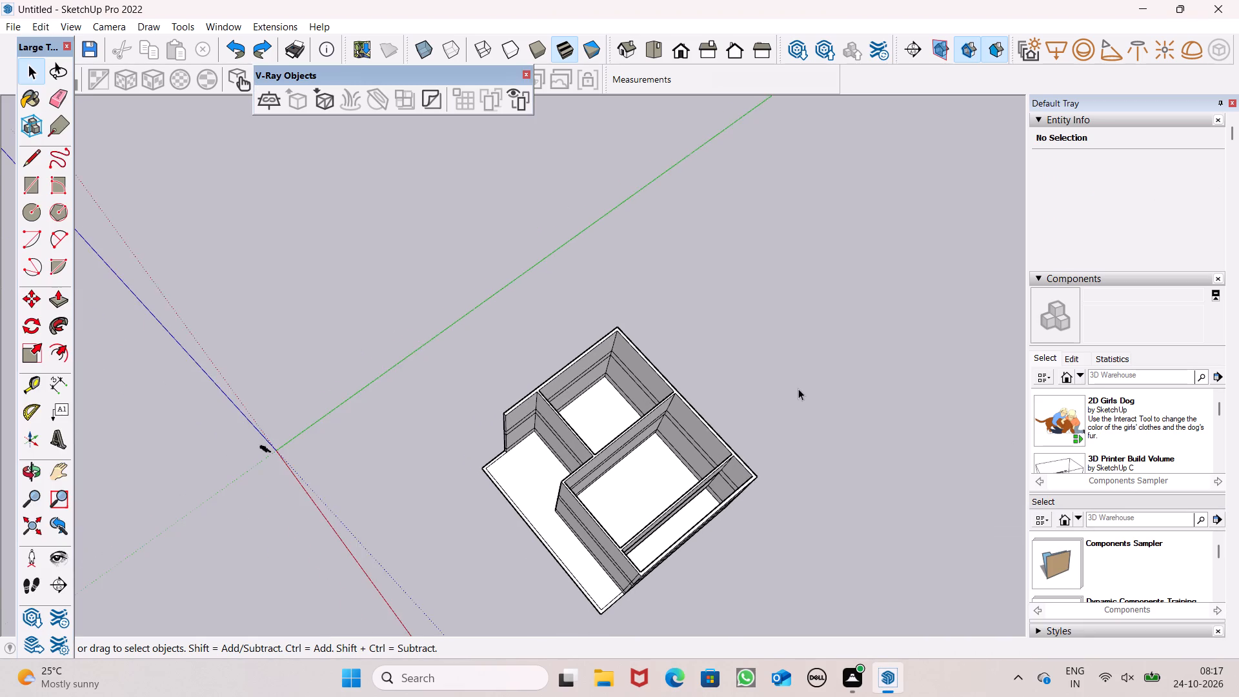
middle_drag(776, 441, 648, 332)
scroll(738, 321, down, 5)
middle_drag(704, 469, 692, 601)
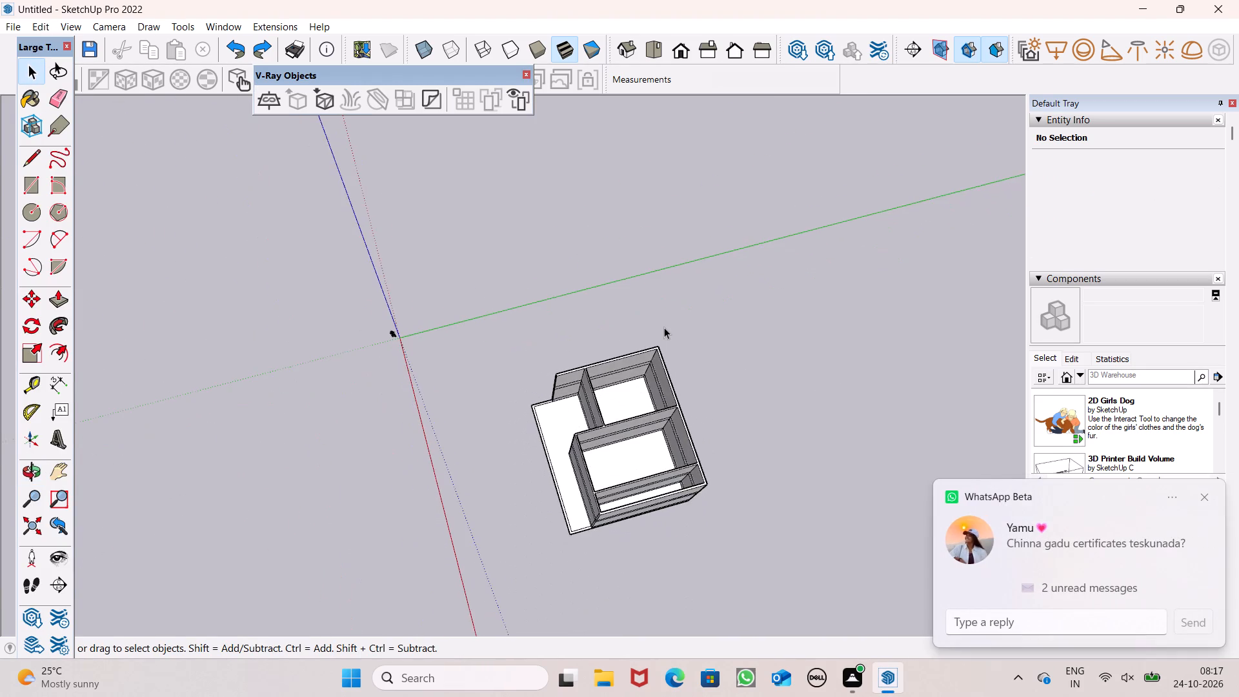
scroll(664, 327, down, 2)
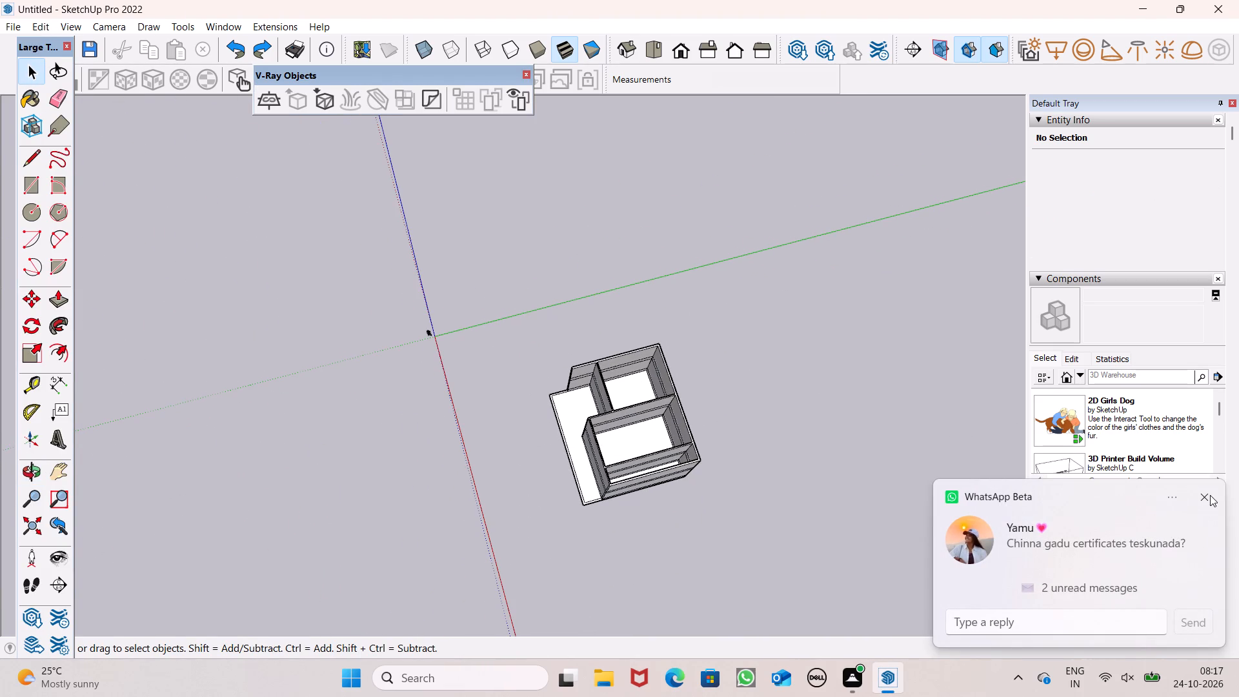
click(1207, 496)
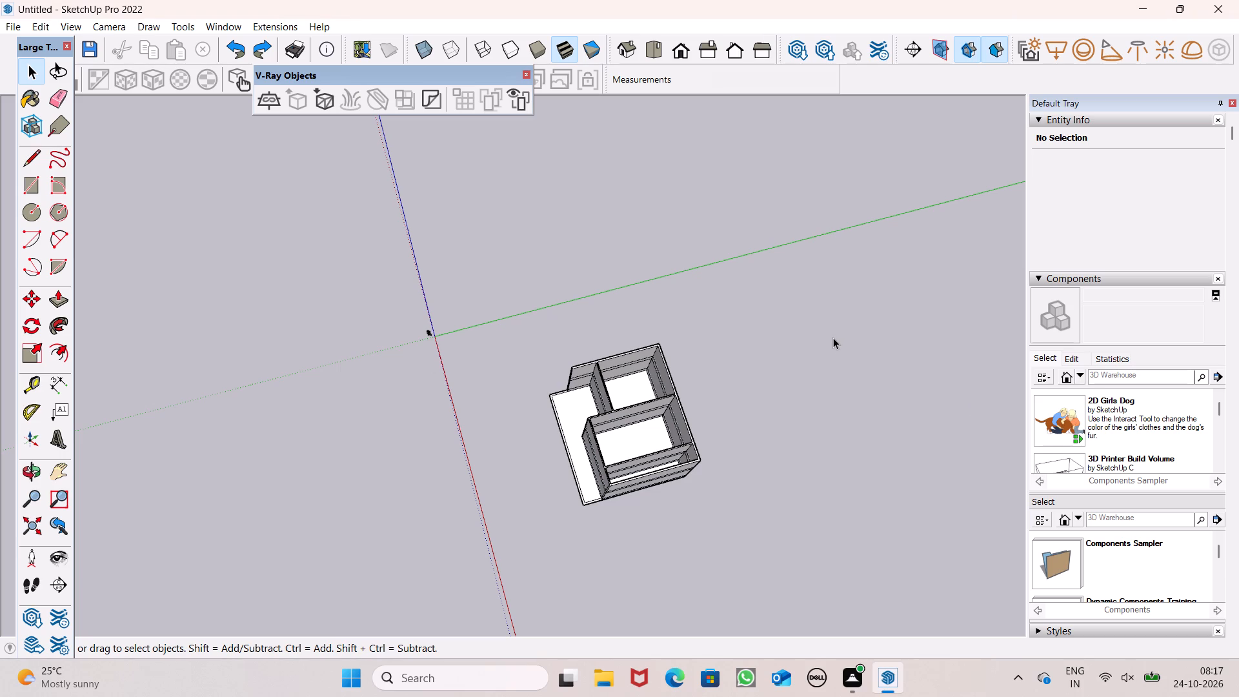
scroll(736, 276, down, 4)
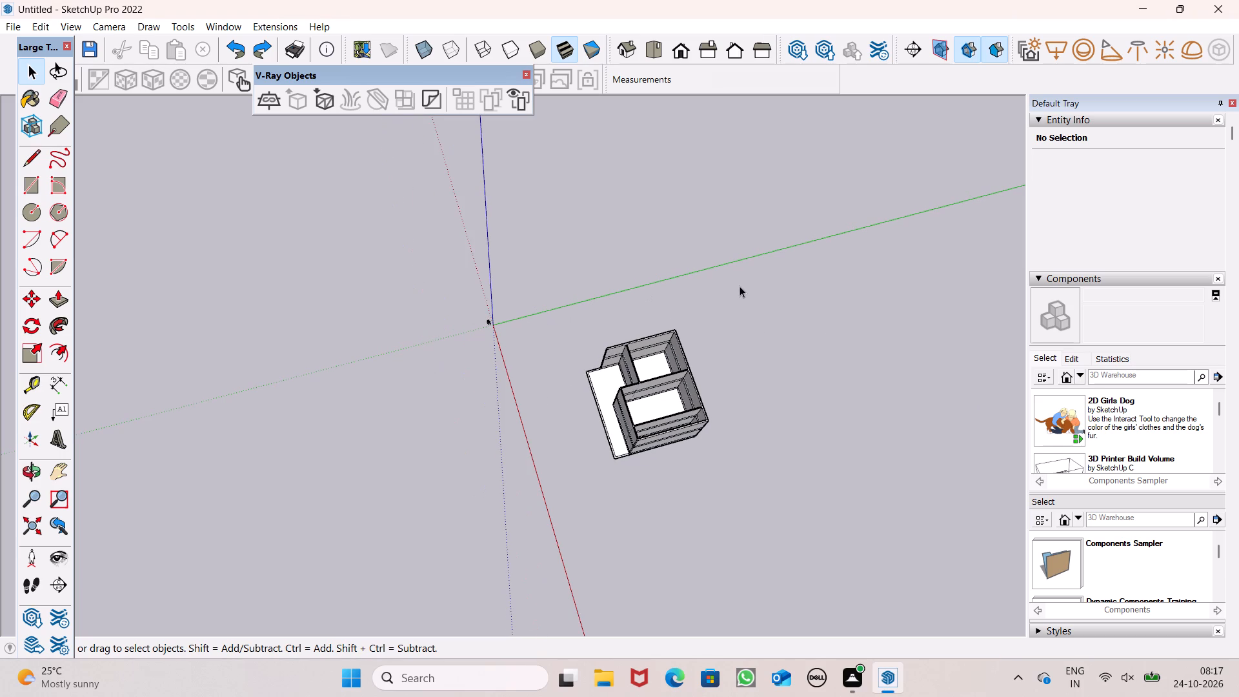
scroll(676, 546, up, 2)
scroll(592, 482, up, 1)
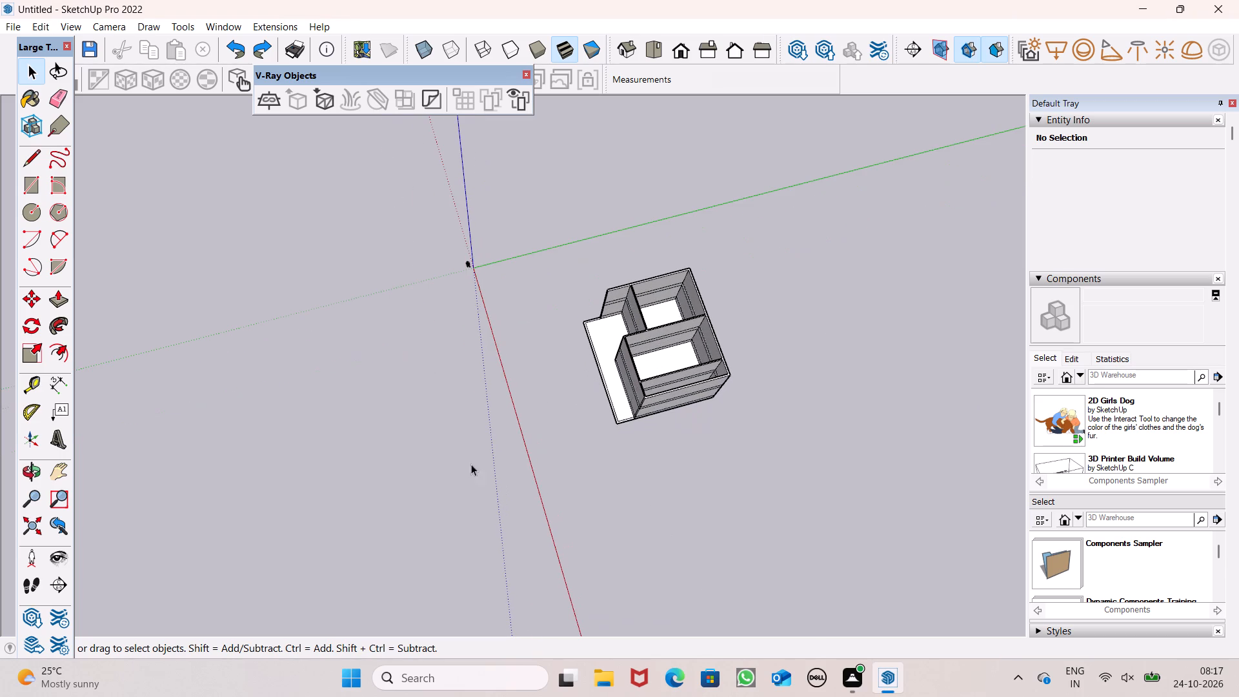
Place a guide on the middle room's floor, 4' 10" in from the wall opposite the narrow room's partition.
click(29, 386)
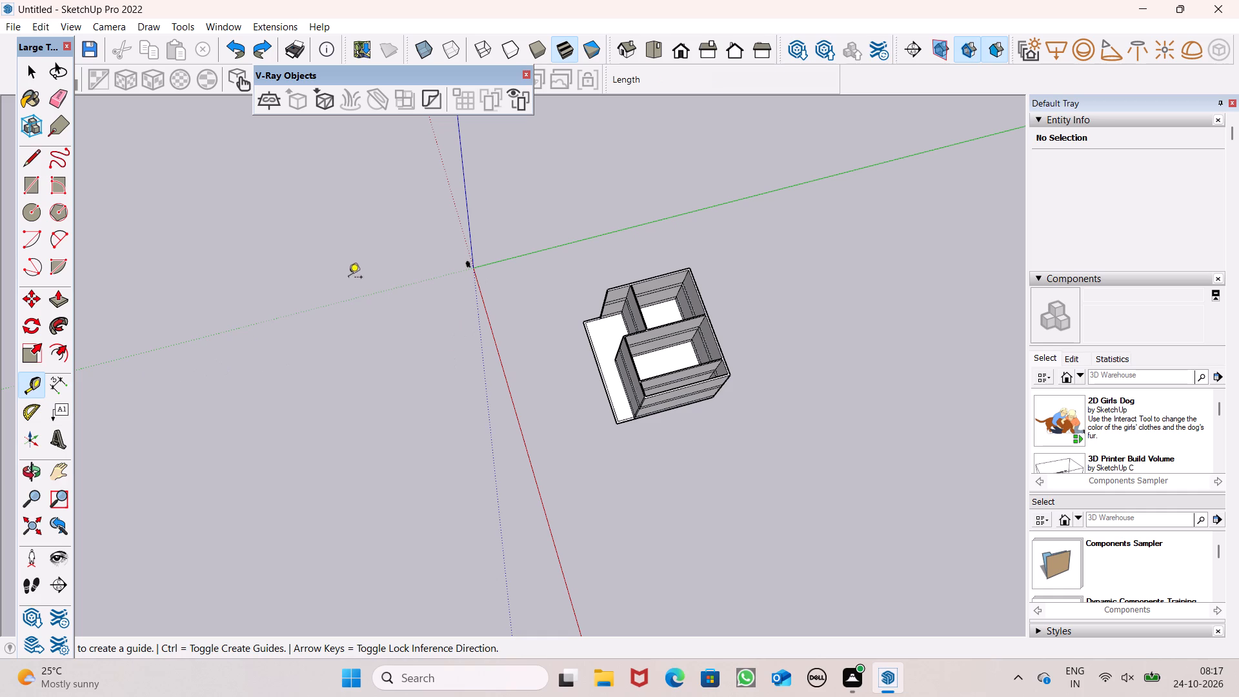
scroll(674, 370, up, 8)
scroll(701, 318, down, 3)
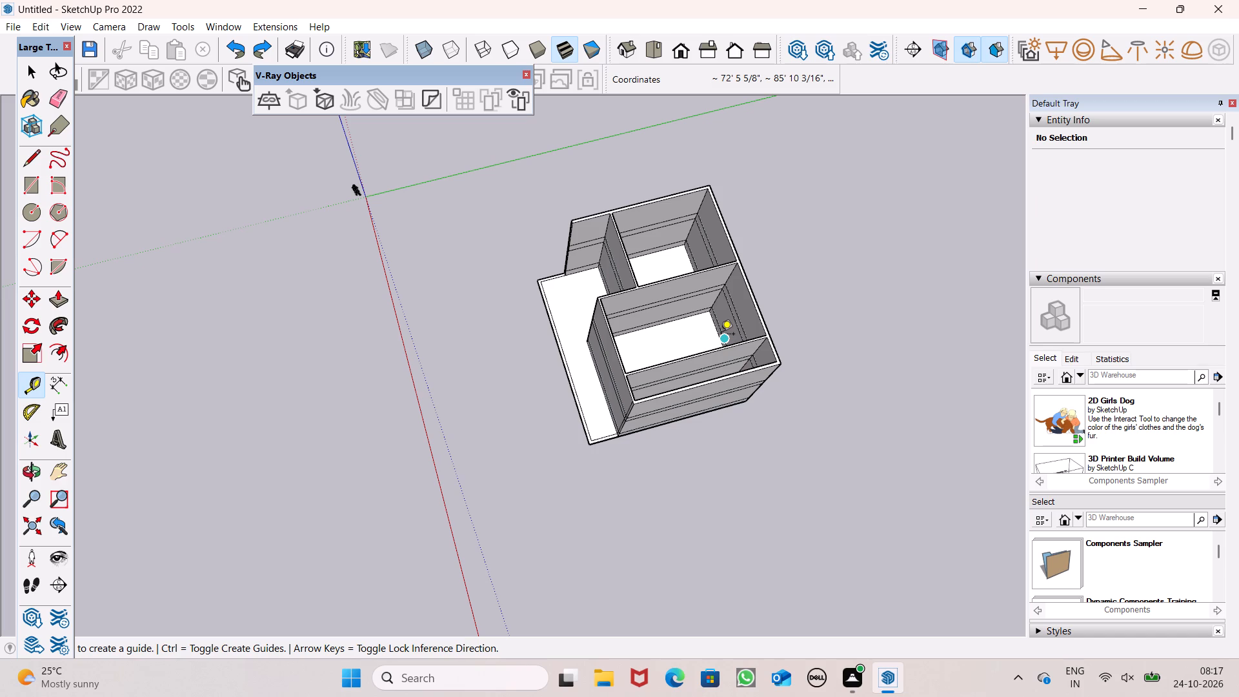
scroll(799, 344, down, 3)
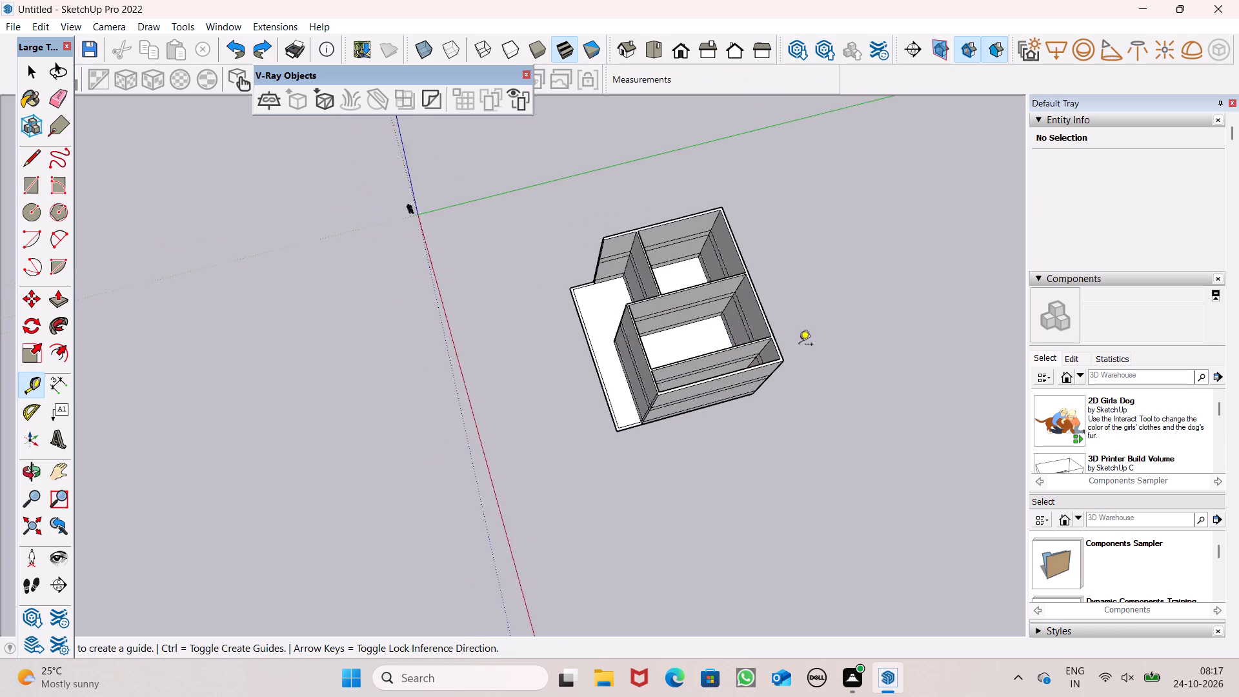
middle_drag(794, 394, 745, 426)
drag(1204, 519, 1204, 518)
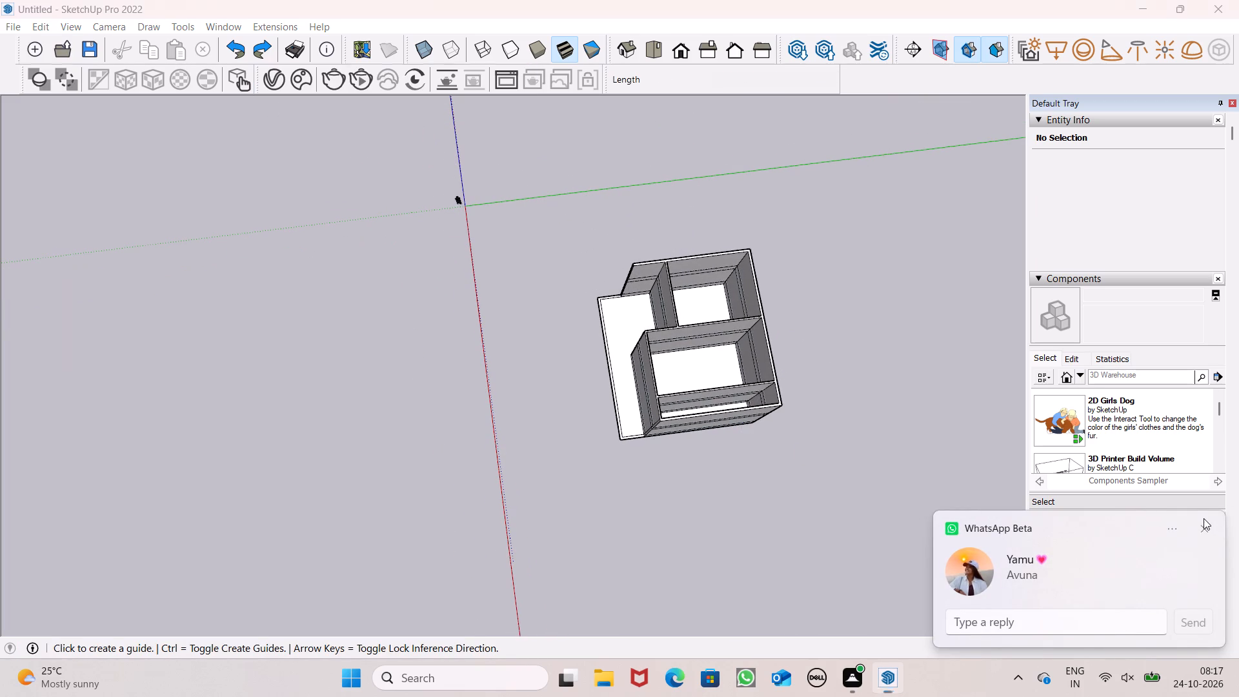
drag(1204, 518, 1204, 527)
scroll(824, 424, up, 1)
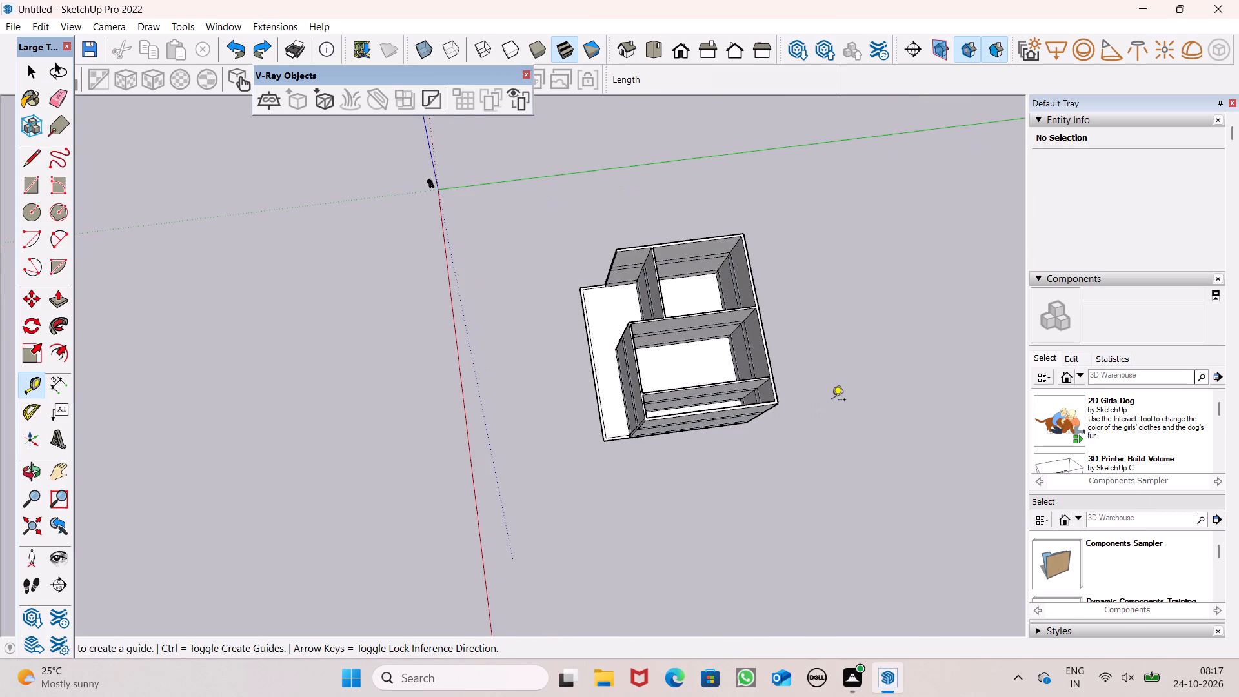
scroll(832, 400, down, 2)
scroll(676, 367, up, 2)
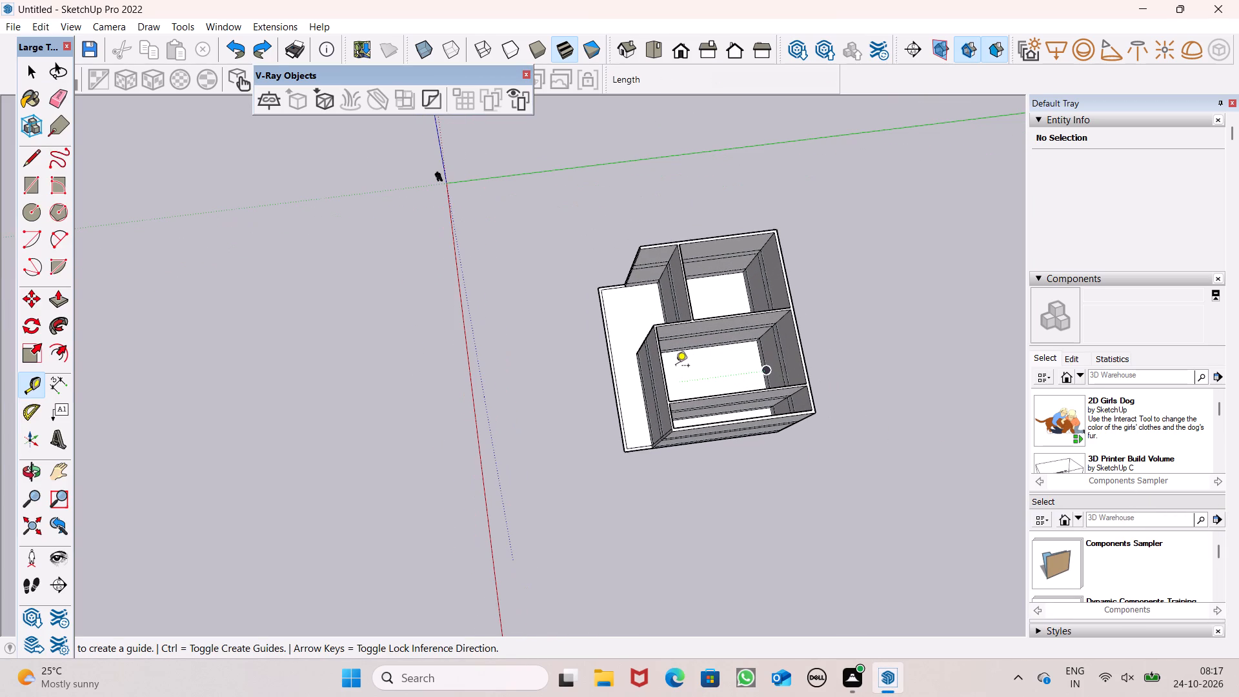
middle_drag(712, 423, 705, 453)
scroll(710, 408, up, 2)
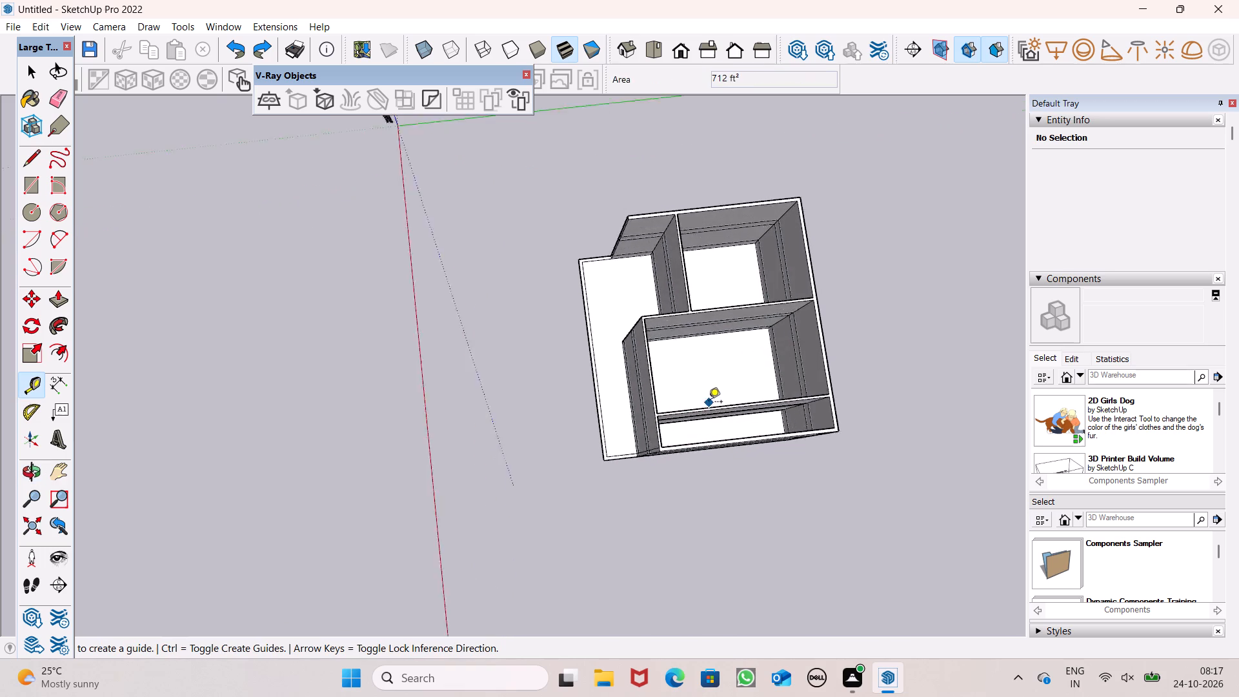
scroll(709, 403, up, 13)
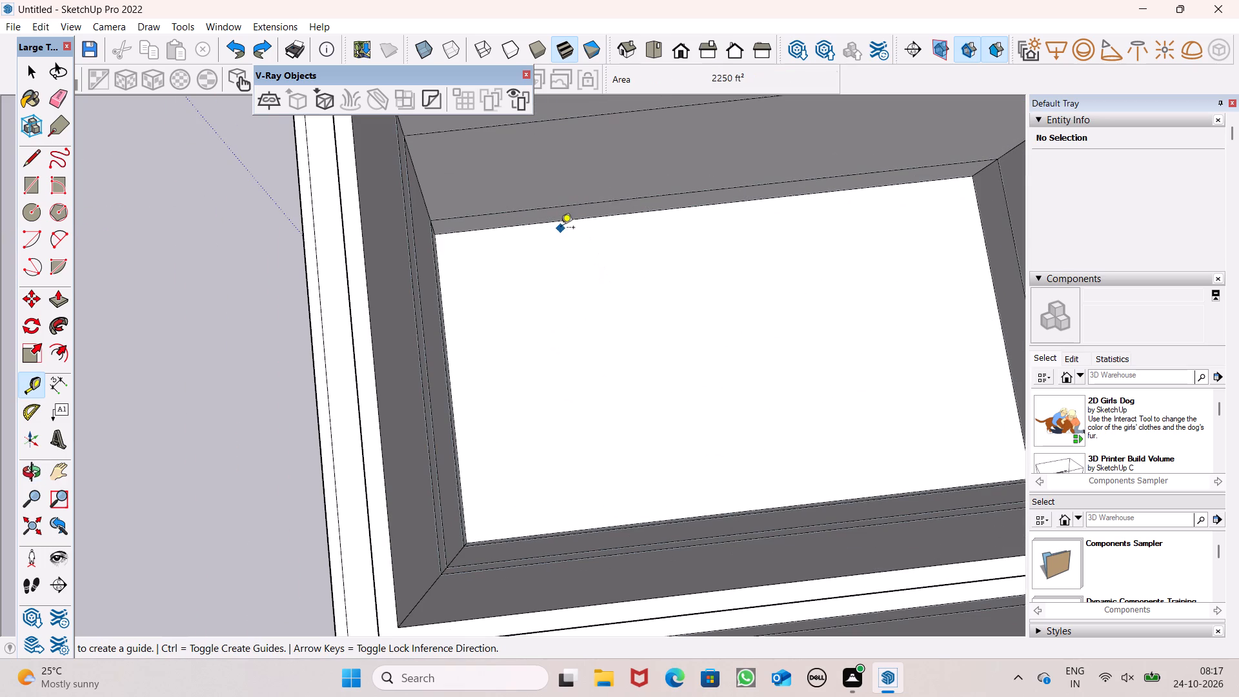
click(564, 223)
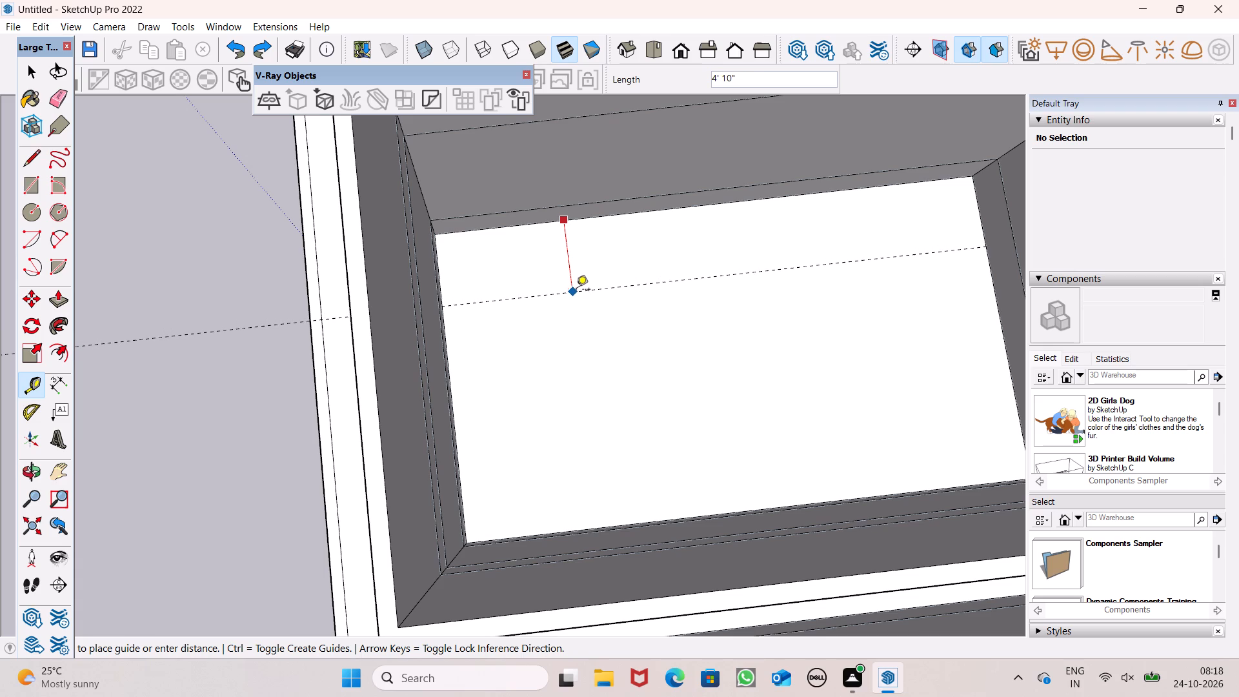
double_click(576, 292)
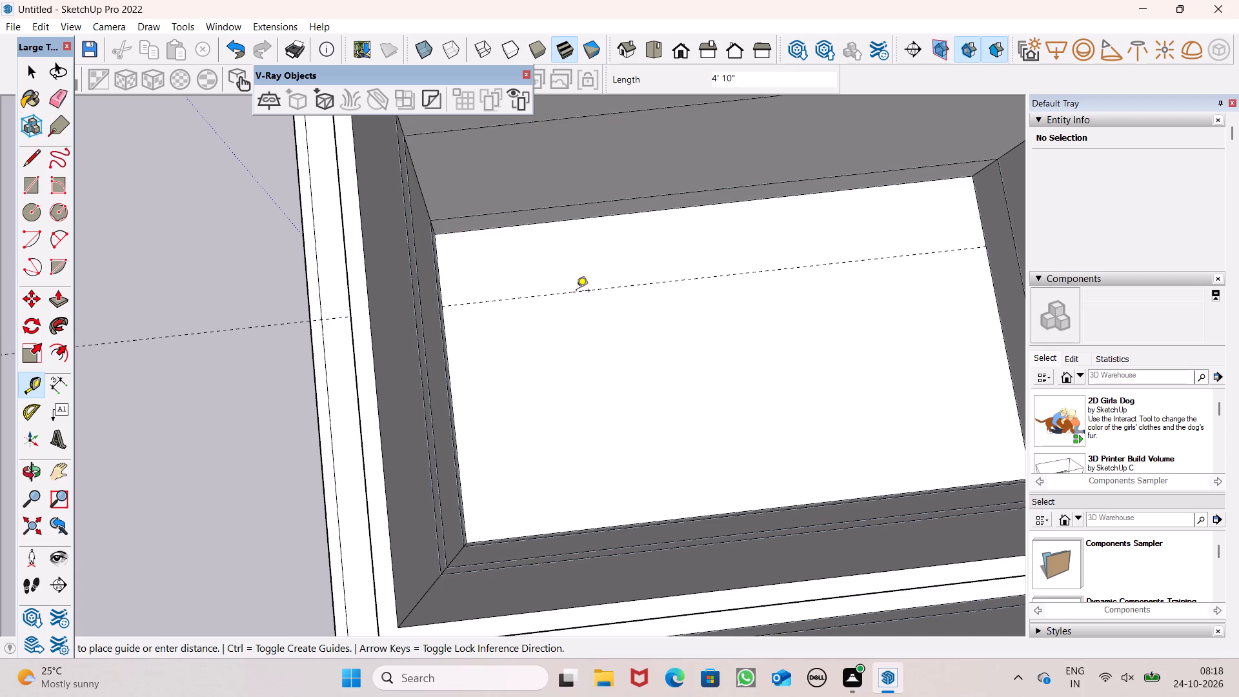
key(space)
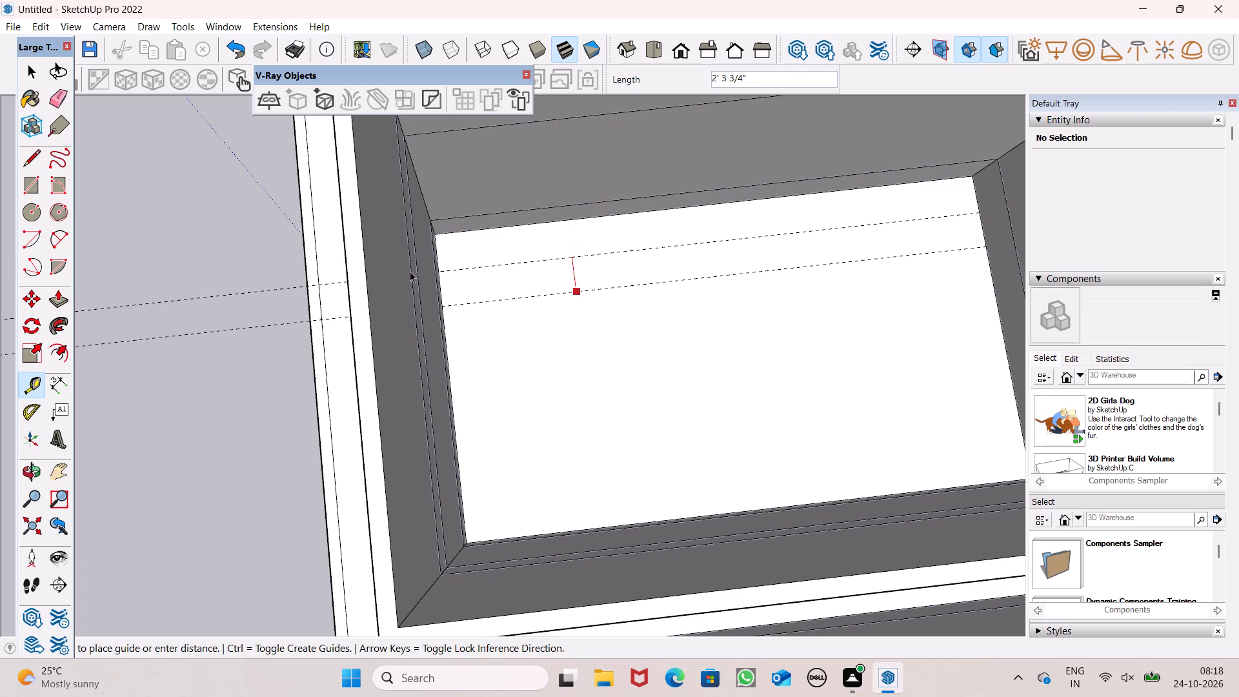
Pull the base band of the middle room's wall out 4' 10" to the guide.
click(55, 295)
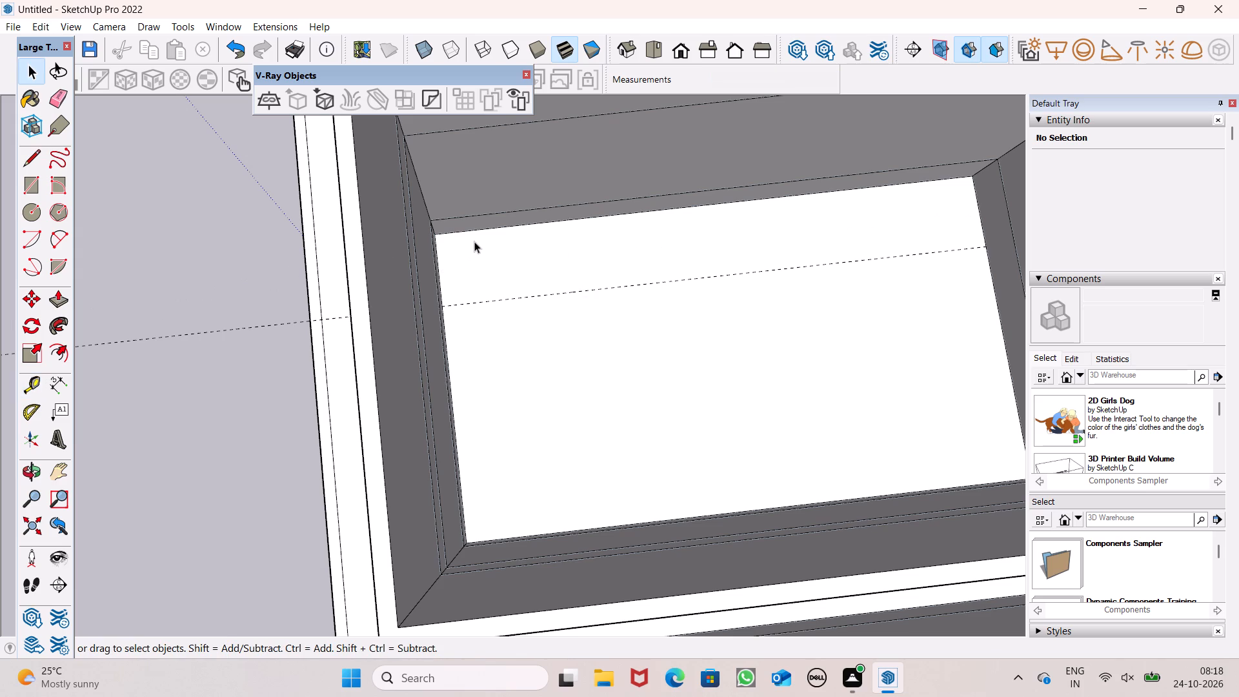
click(59, 301)
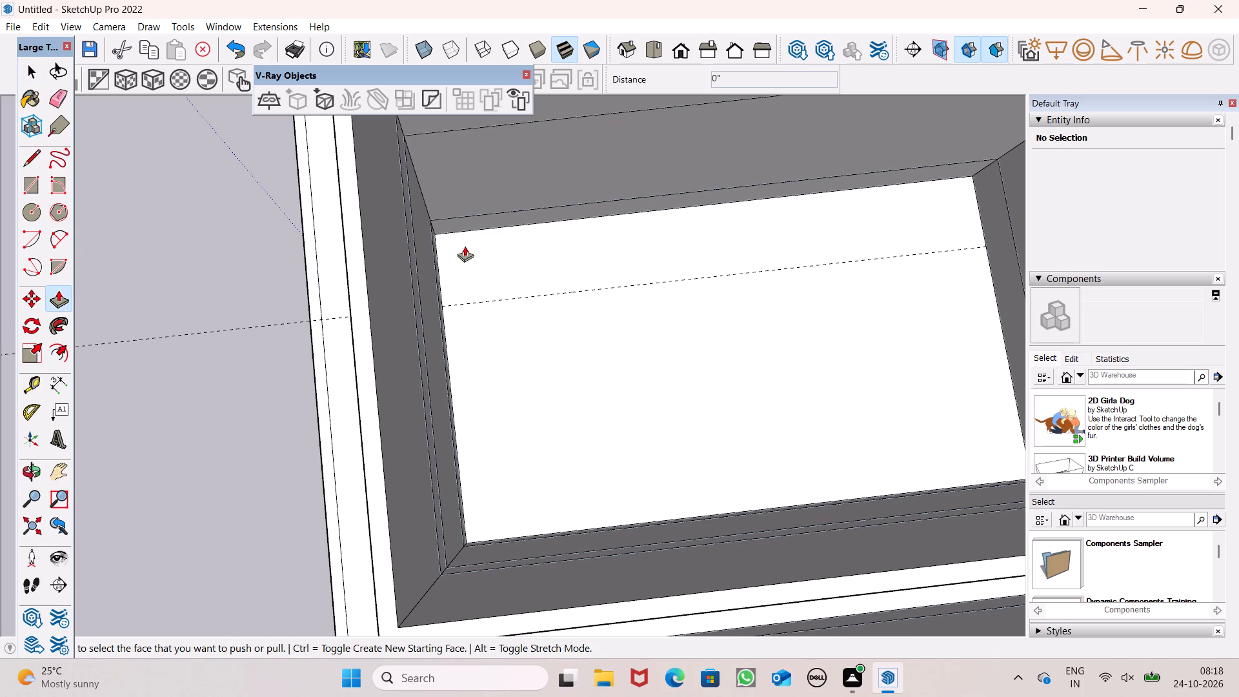
drag(465, 228, 483, 299)
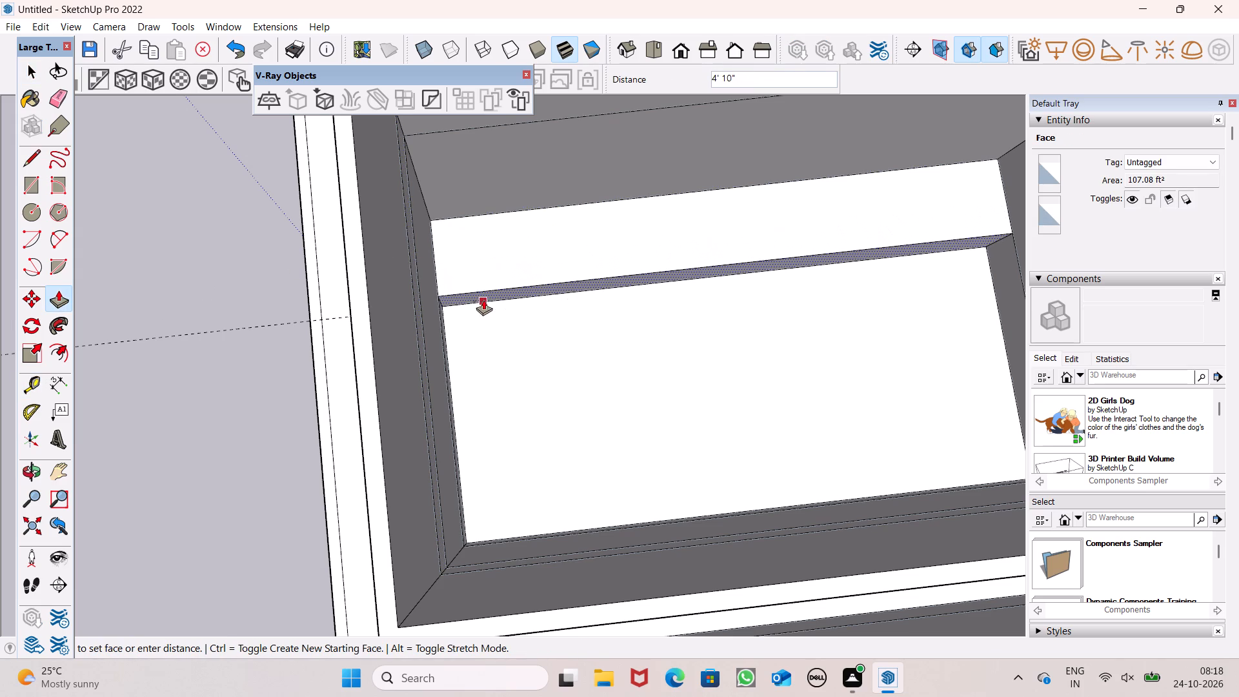
drag(483, 299, 484, 301)
Pull the lower section above that base band out in stages, the last about 1' 4 5/8", flush with the band.
drag(471, 212, 479, 289)
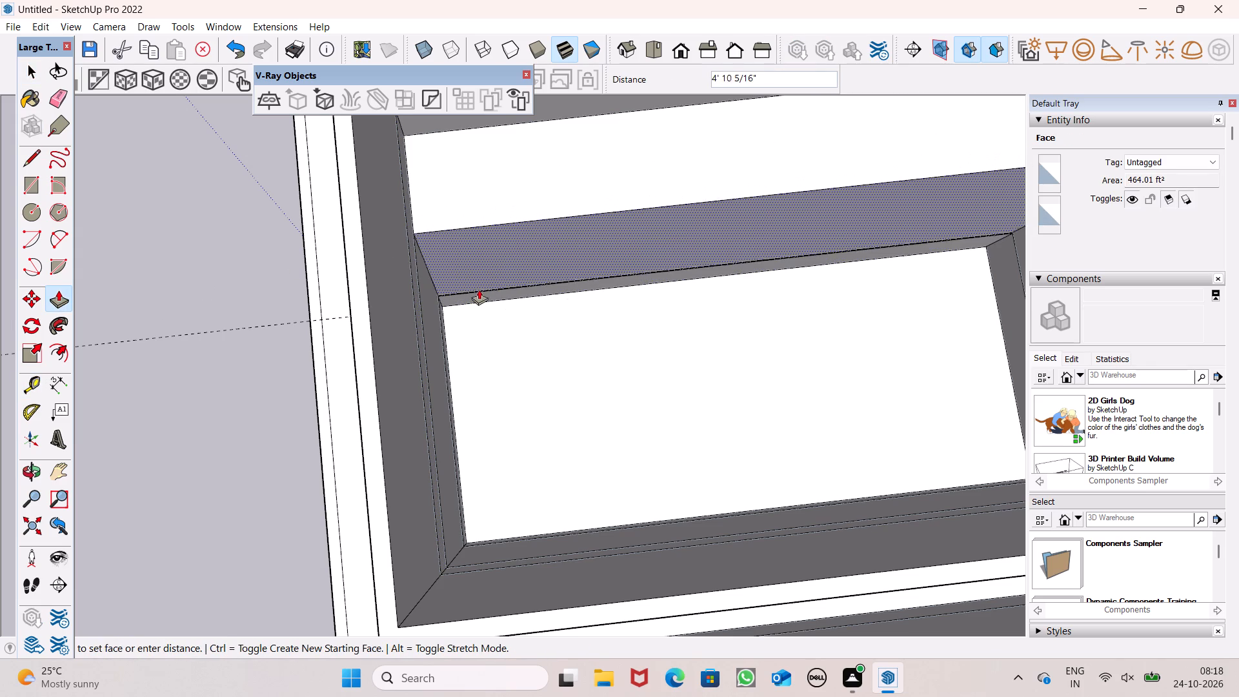
drag(479, 289, 479, 292)
middle_drag(510, 326, 512, 276)
scroll(512, 308, up, 3)
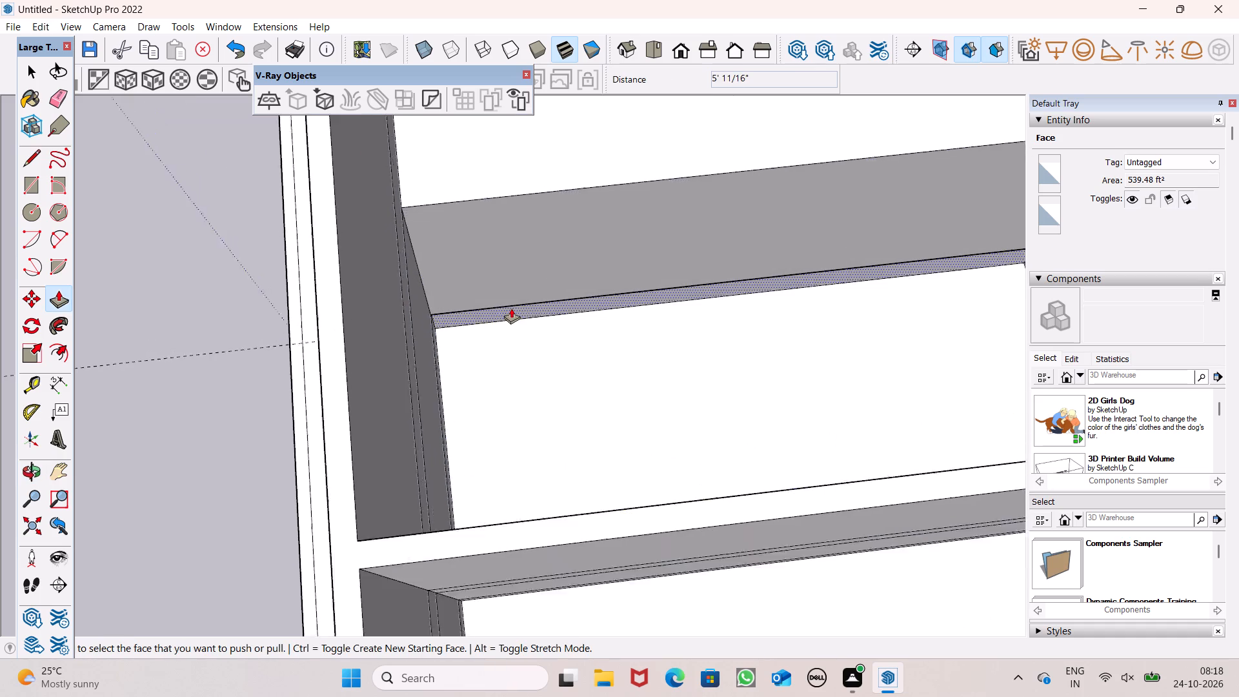
scroll(511, 308, up, 4)
drag(515, 286, 547, 228)
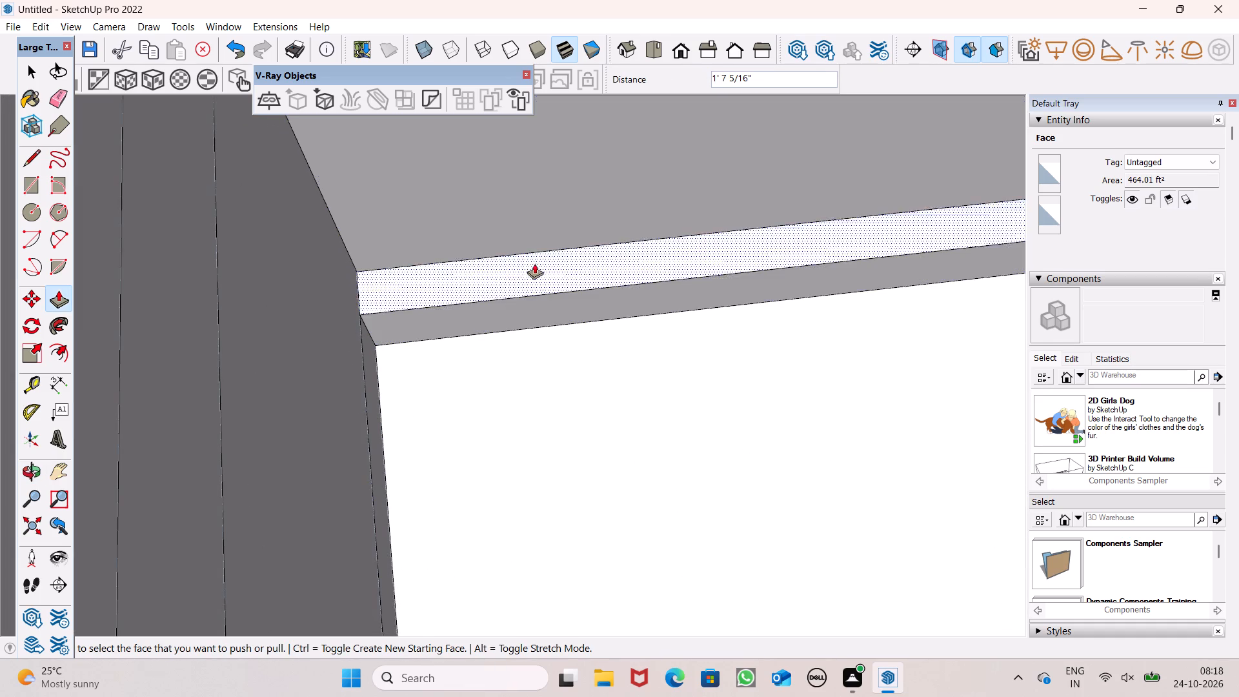
drag(539, 245, 612, 301)
Pull the 3' band and the upper section of the same middle room wall out 4' 10", flush with the lower section.
scroll(638, 375, down, 8)
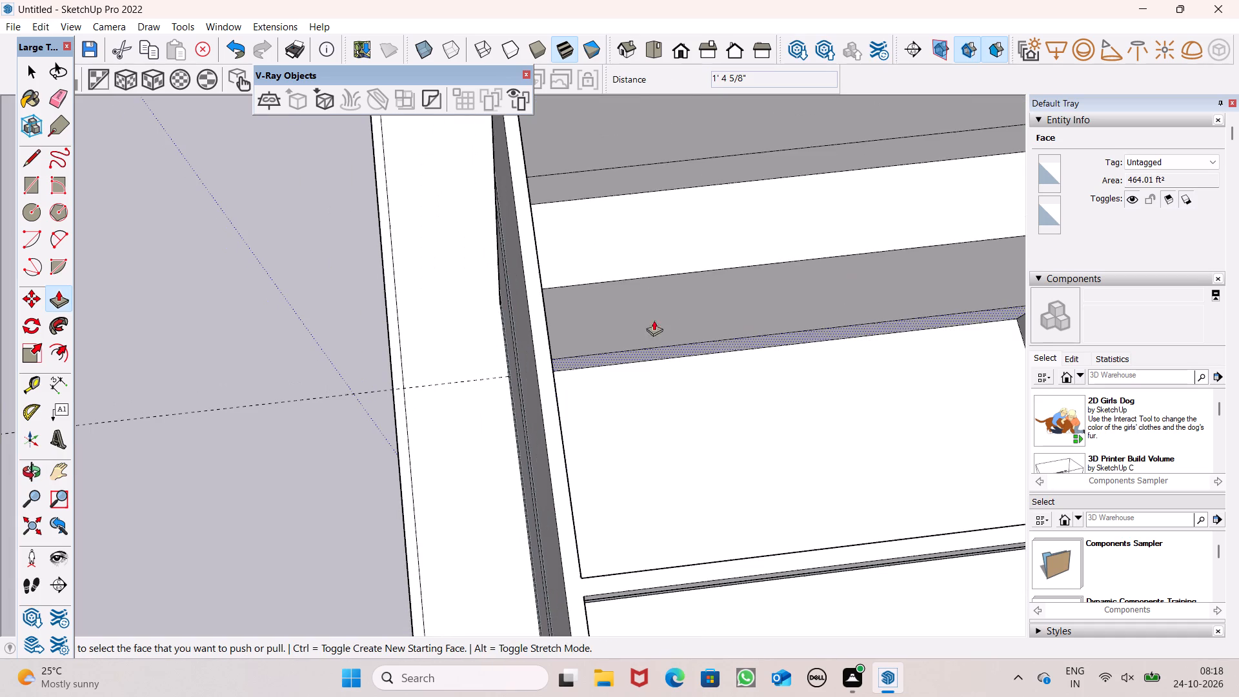
drag(625, 189, 693, 268)
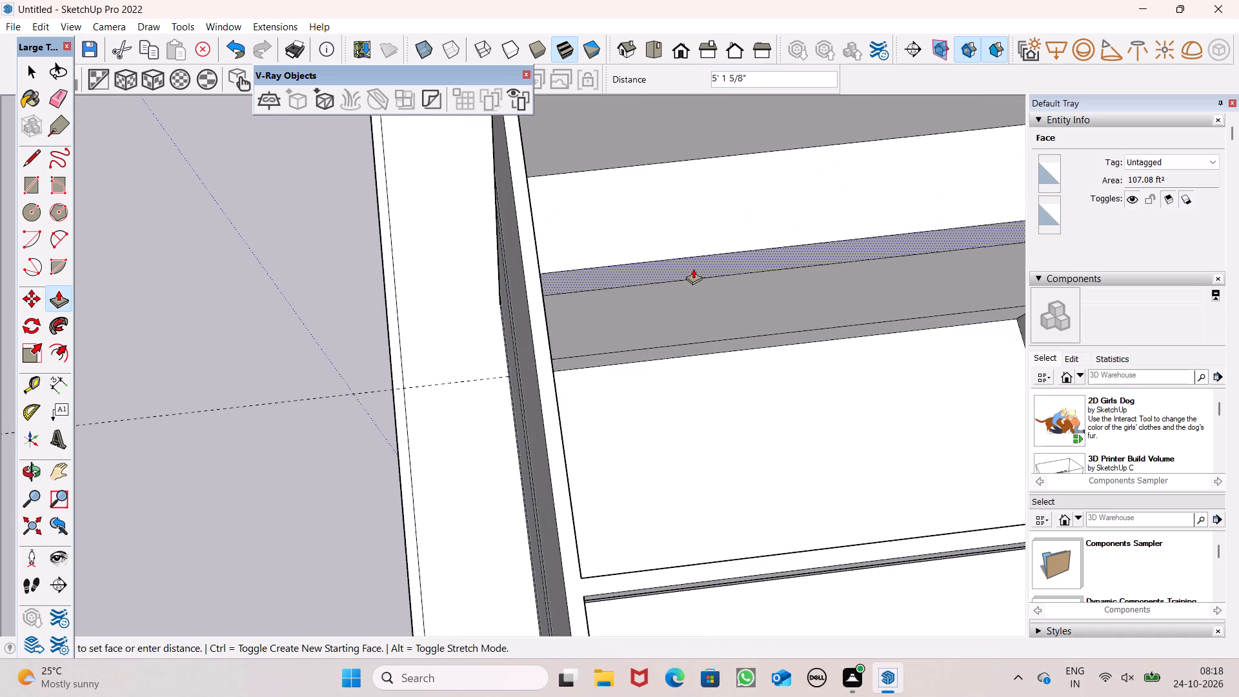
drag(693, 268, 583, 290)
scroll(707, 321, down, 2)
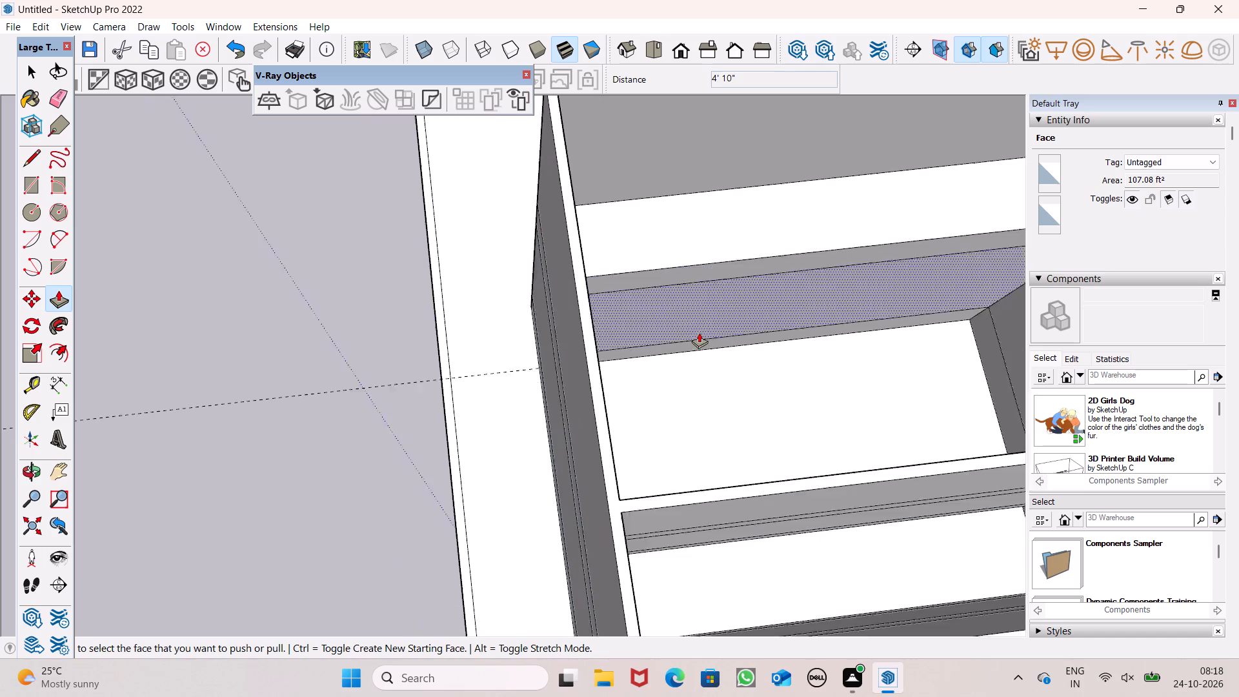
scroll(699, 332, down, 4)
drag(682, 235, 649, 296)
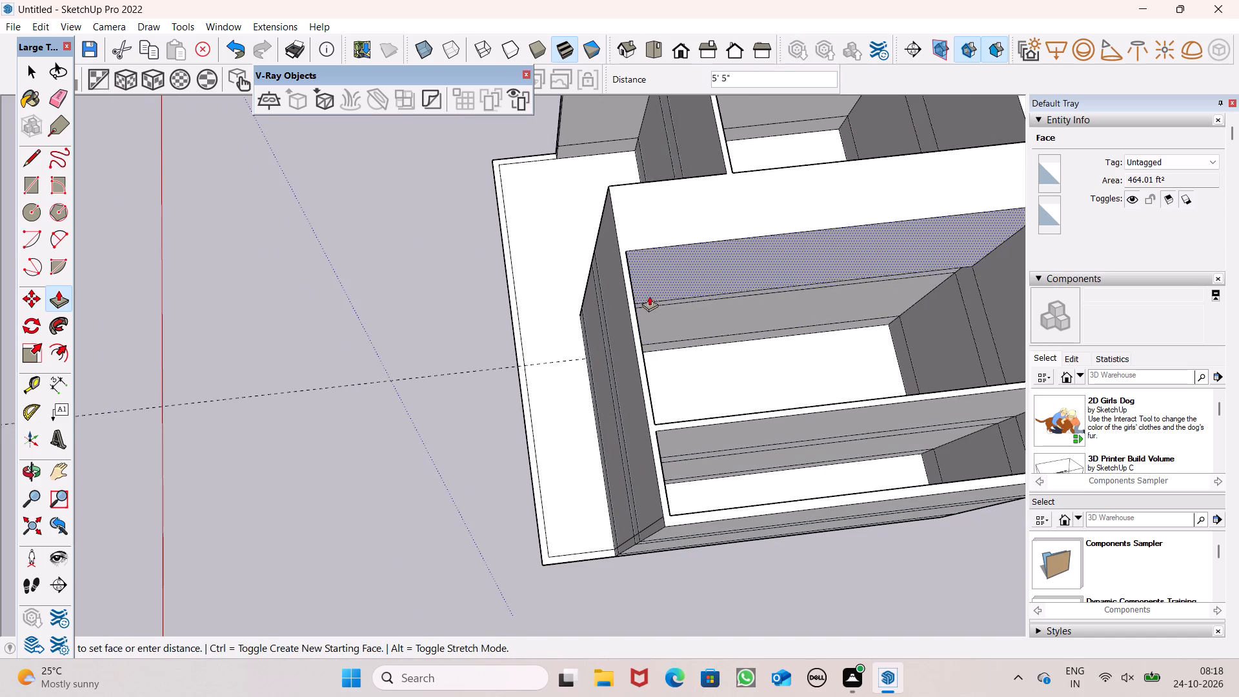
drag(649, 296, 640, 301)
Push the base band and lower section of the short return wall beside the porch slab in 5' 4", to the guide.
scroll(676, 316, down, 5)
middle_drag(472, 333, 1018, 261)
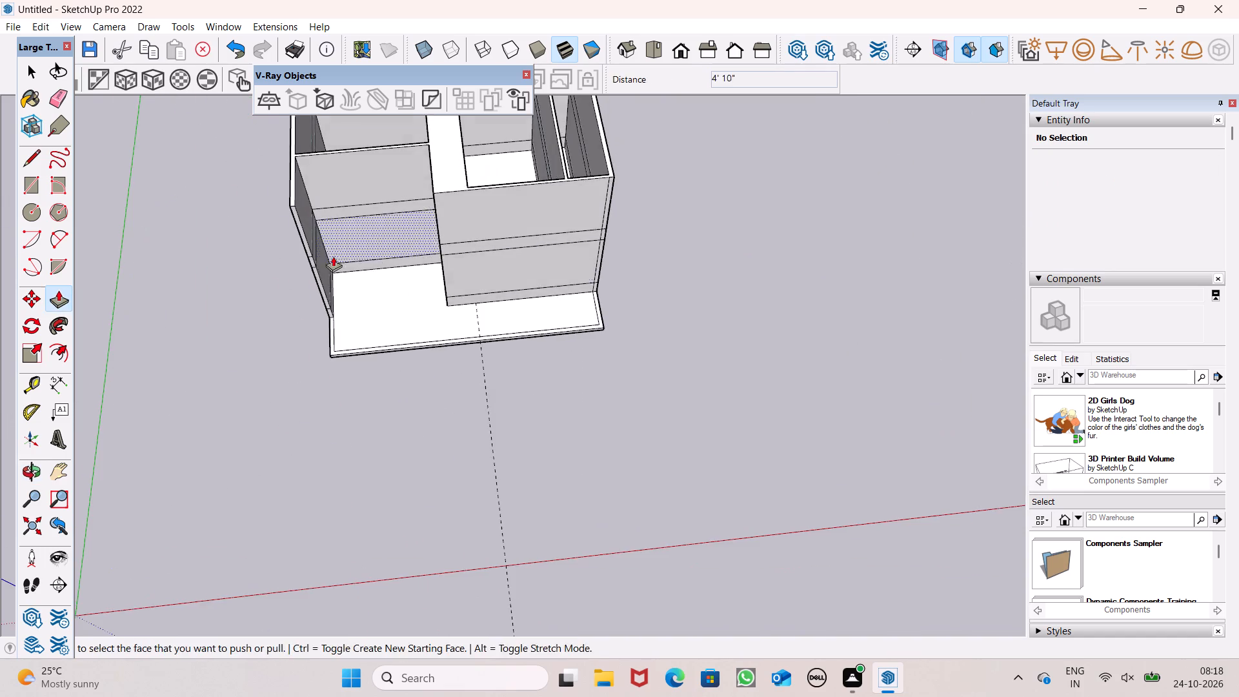
middle_drag(327, 256, 852, 213)
scroll(814, 197, down, 4)
scroll(575, 229, up, 6)
scroll(696, 207, down, 6)
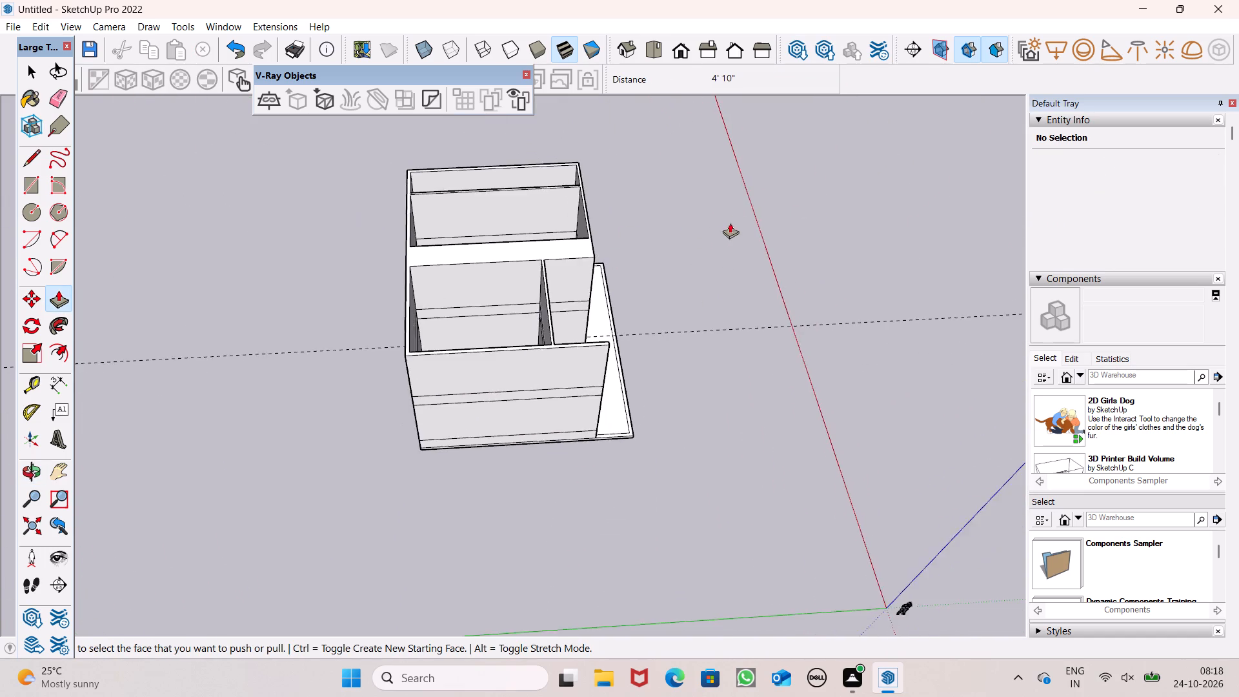
scroll(730, 223, down, 7)
middle_drag(727, 250, 395, 188)
scroll(394, 190, up, 1)
scroll(567, 319, up, 4)
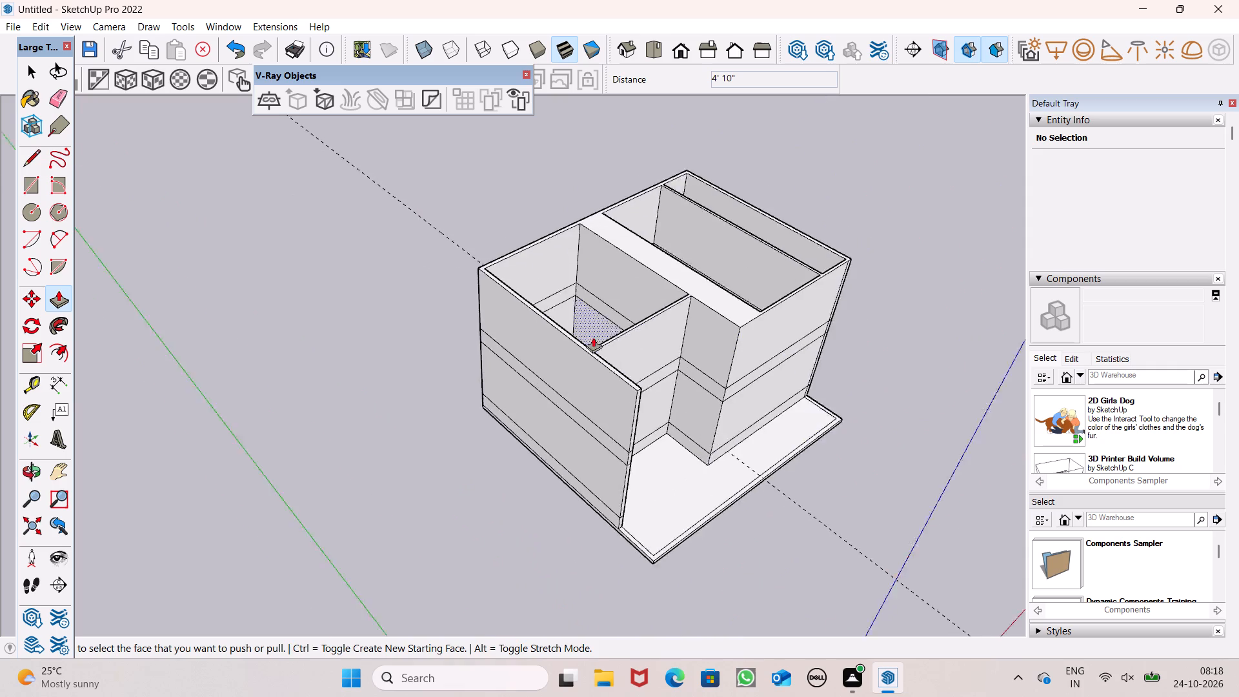
scroll(593, 337, up, 2)
scroll(727, 394, down, 4)
middle_drag(803, 518, 834, 425)
scroll(834, 425, up, 1)
scroll(743, 479, up, 8)
scroll(736, 427, up, 4)
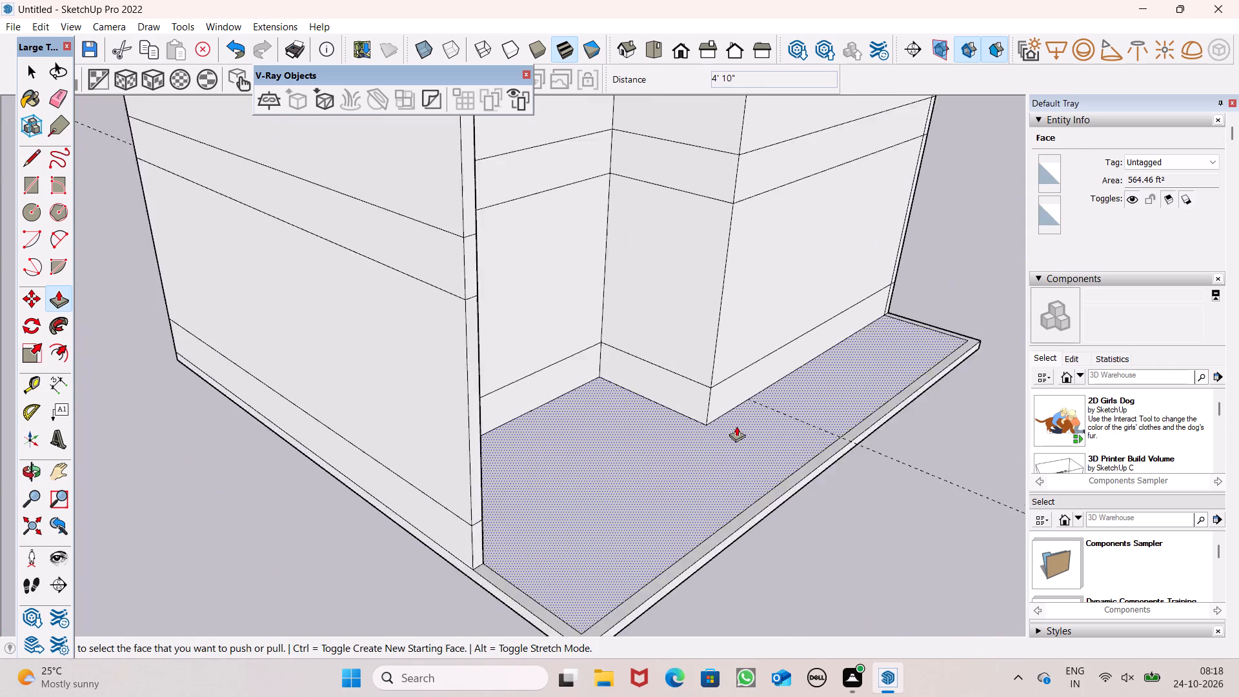
scroll(736, 426, up, 3)
drag(677, 393, 763, 394)
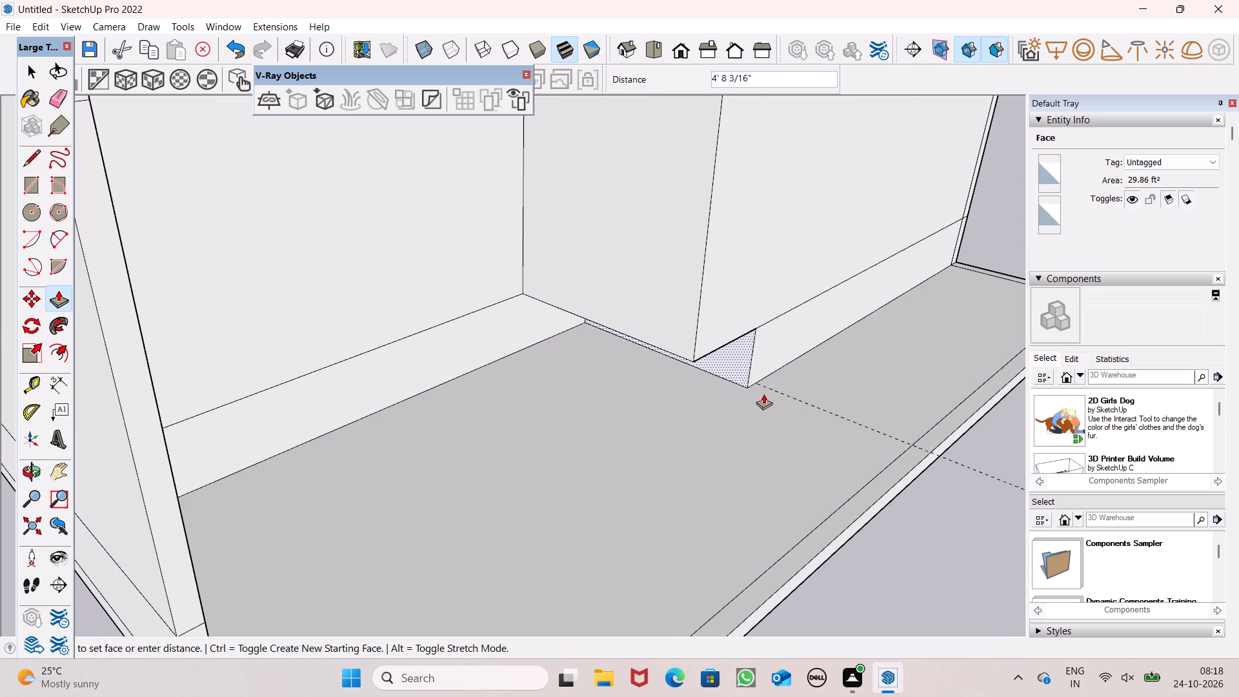
drag(763, 394, 769, 390)
drag(679, 328, 694, 334)
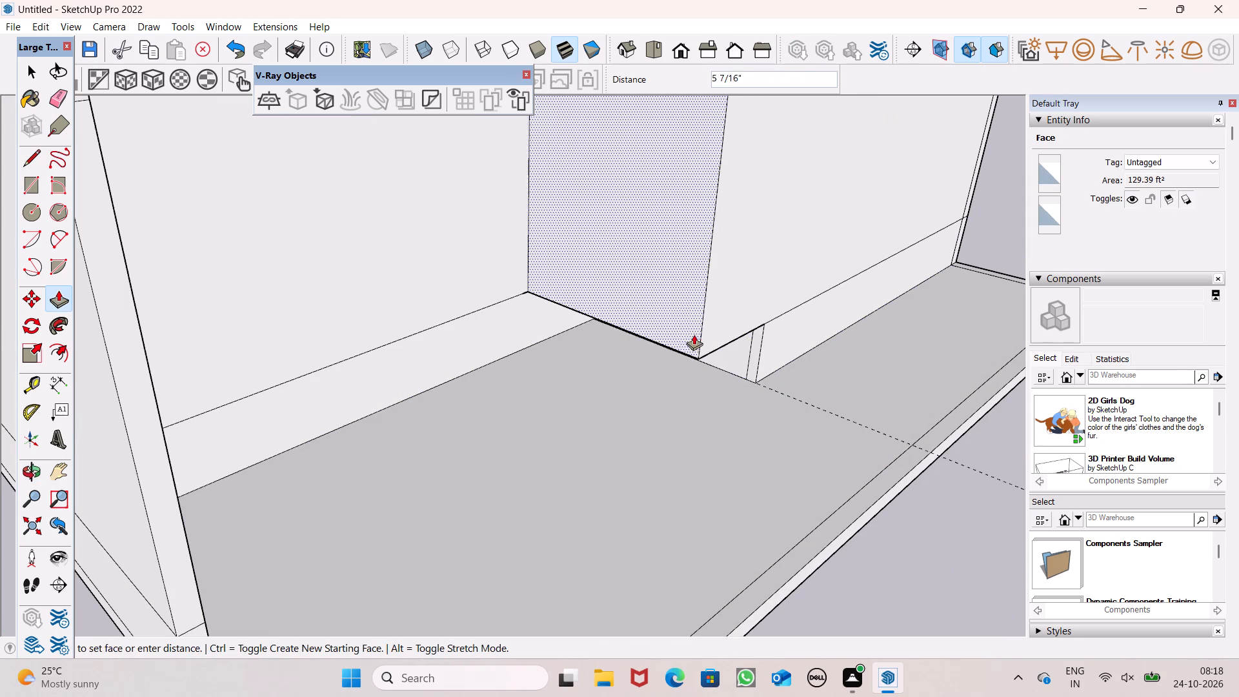
drag(694, 334, 764, 338)
Push the 3' band and upper section of the porch return wall in 5' 4", flush with the section below.
scroll(721, 407, down, 7)
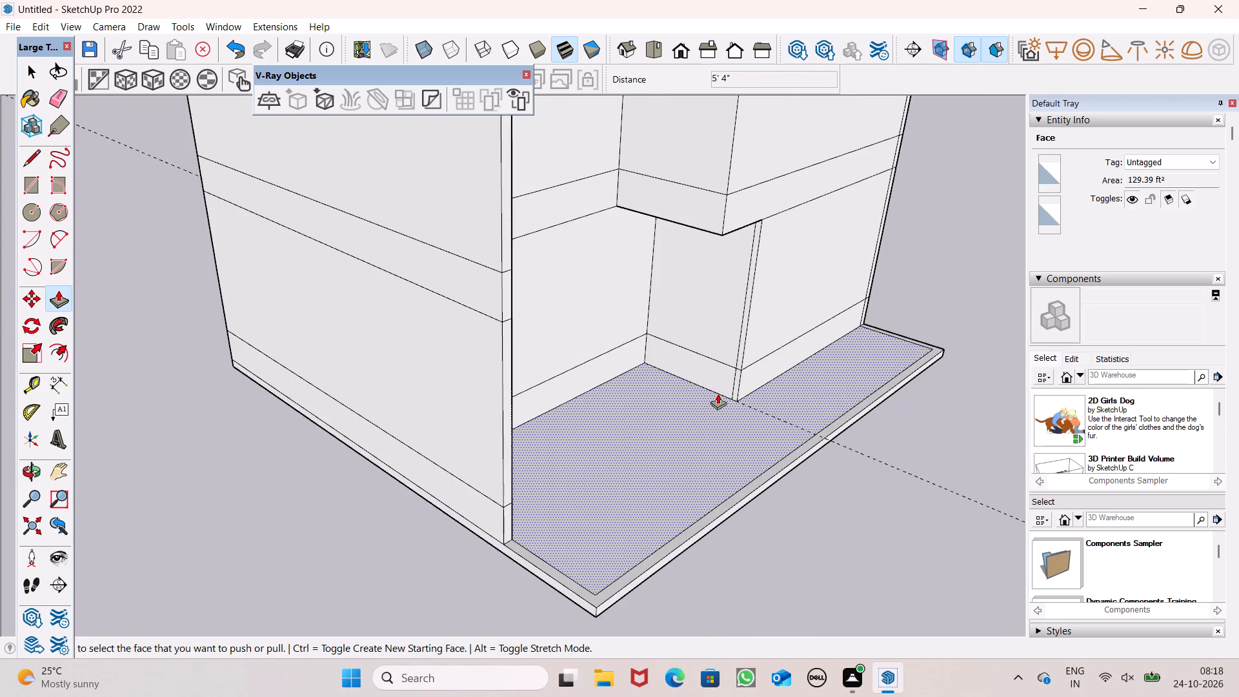
scroll(718, 396, down, 3)
scroll(710, 240, up, 8)
drag(713, 332, 750, 343)
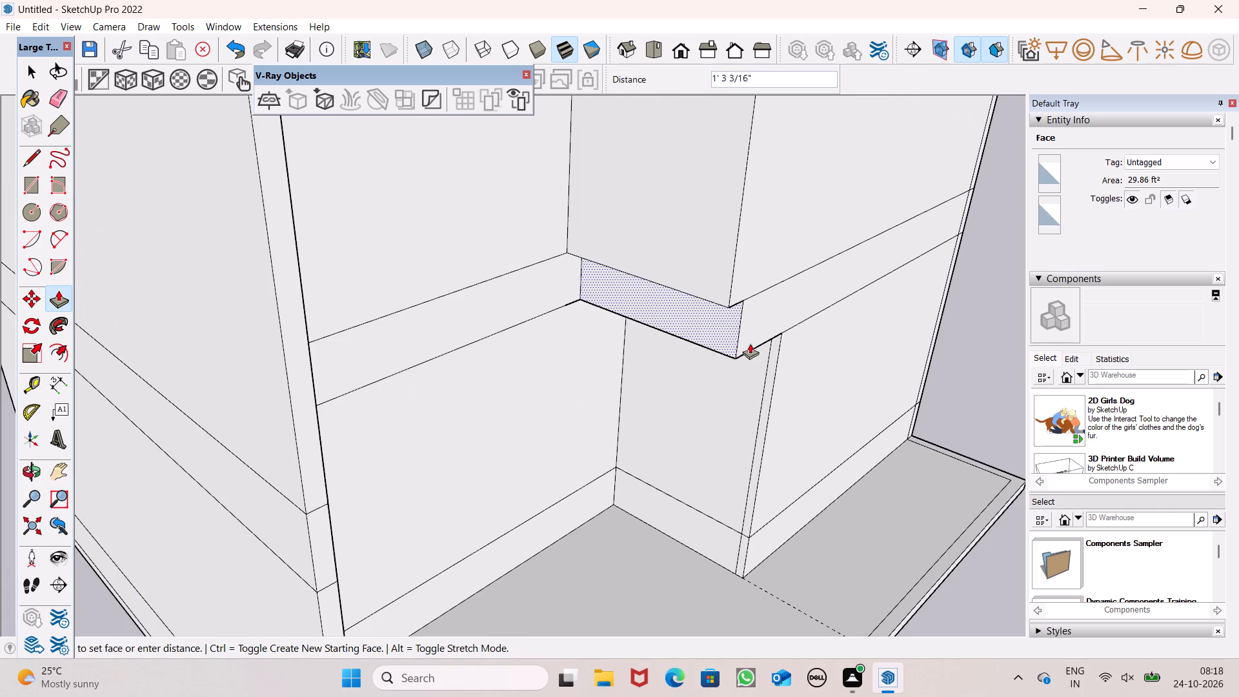
drag(750, 343, 778, 330)
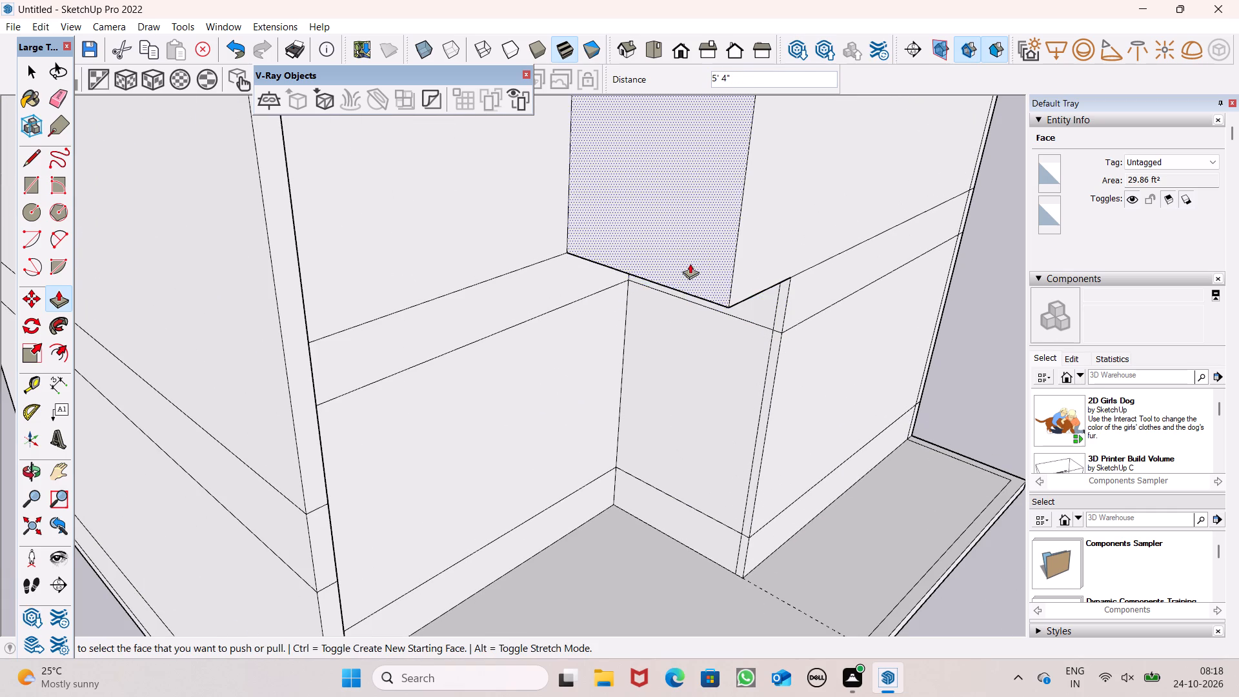
drag(694, 261, 755, 301)
Examine the reworked middle room wall and porch return wall from outside and above.
scroll(736, 346, down, 10)
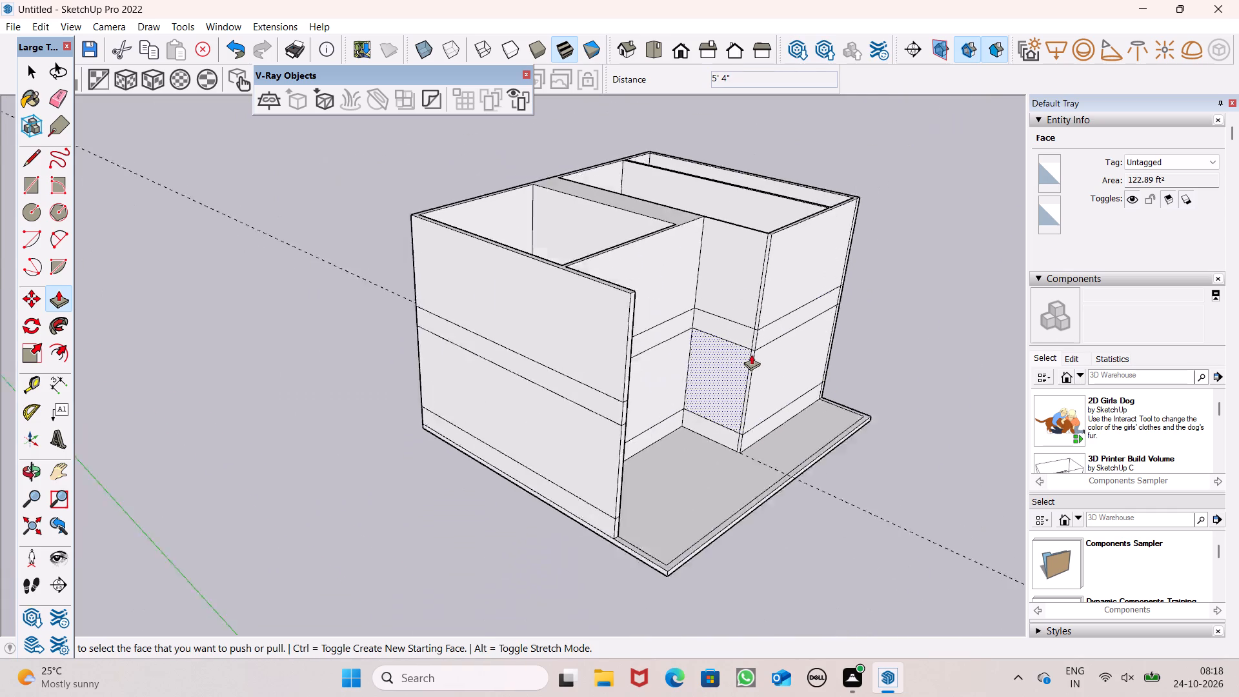
scroll(751, 354, down, 3)
middle_drag(852, 378, 653, 353)
scroll(709, 331, down, 4)
middle_drag(695, 357, 869, 504)
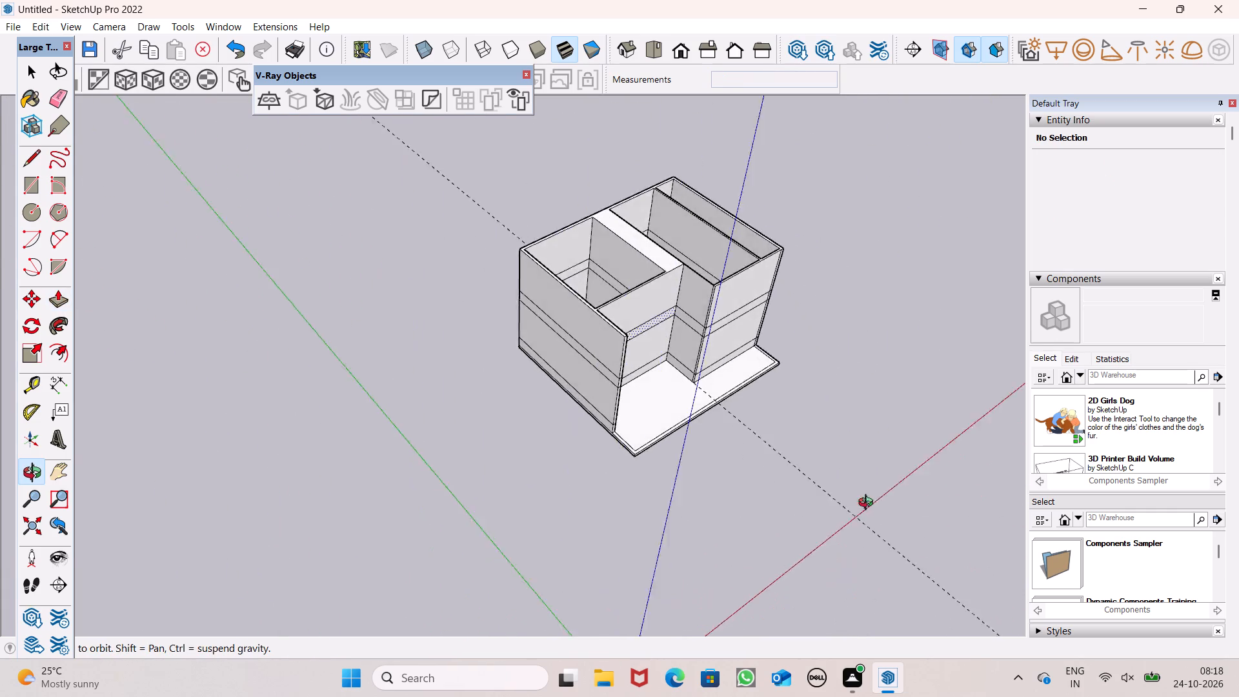
middle_drag(869, 504, 887, 493)
scroll(588, 205, up, 7)
middle_drag(572, 288, 712, 443)
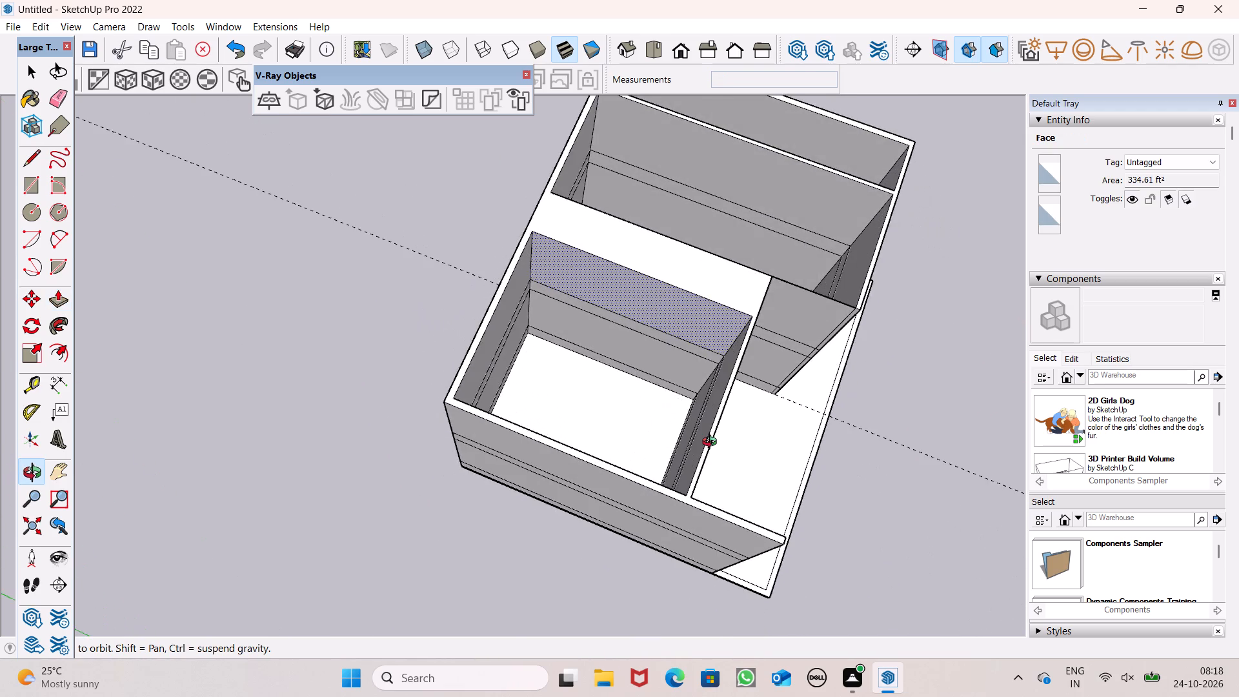
middle_drag(712, 443, 852, 476)
scroll(936, 327, down, 4)
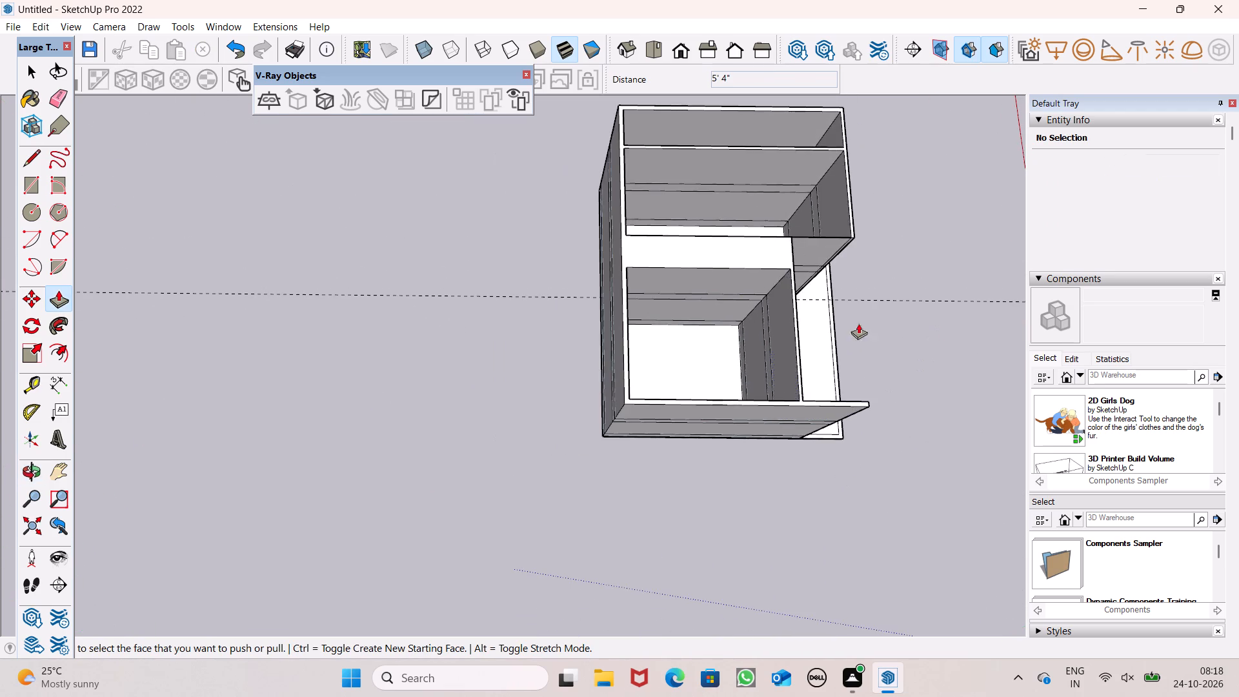
scroll(737, 294, up, 5)
scroll(822, 276, down, 4)
scroll(549, 278, up, 6)
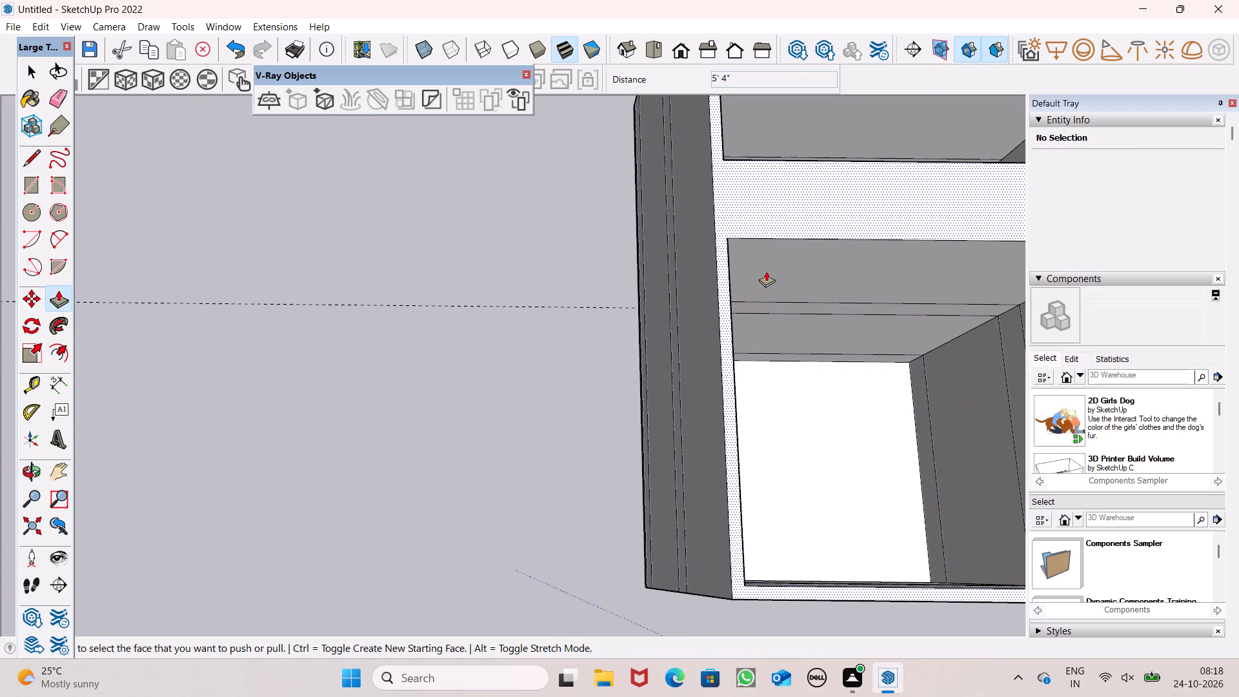
Push in the dividing wall's upper section from the room behind the porch, and push its base band in 2' 10 7/16".
drag(768, 269, 765, 240)
drag(765, 239, 765, 230)
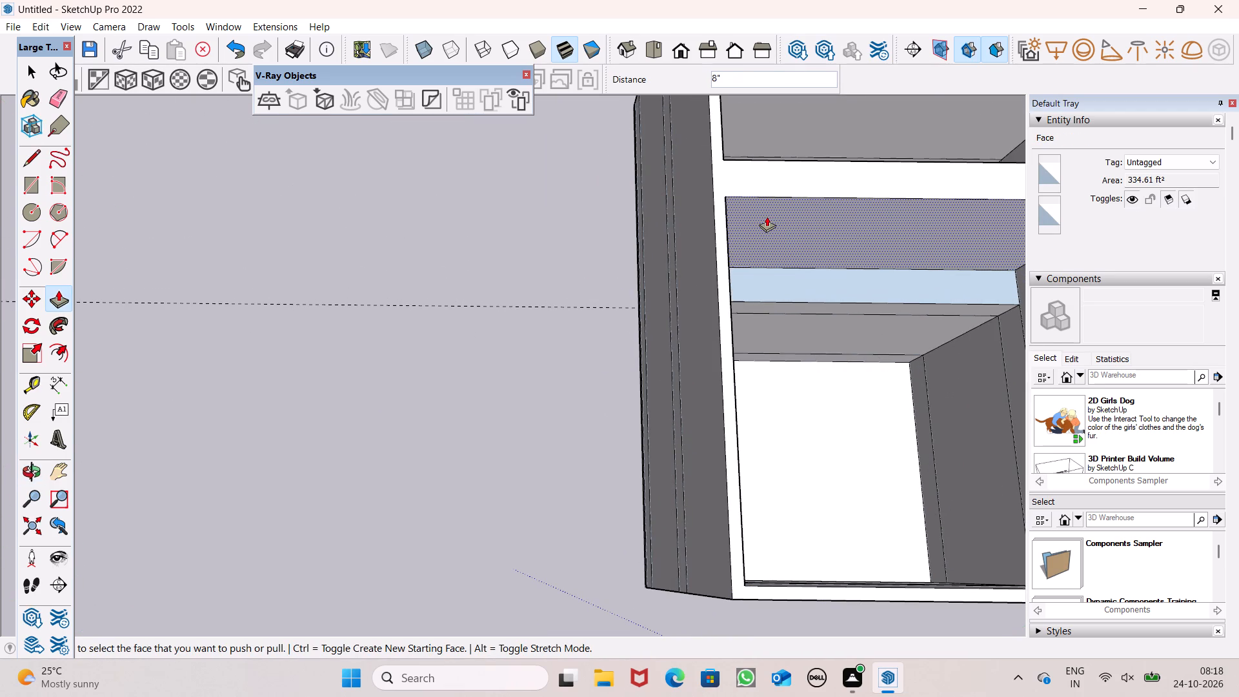
scroll(740, 279, down, 3)
middle_drag(734, 339, 693, 299)
scroll(736, 353, up, 6)
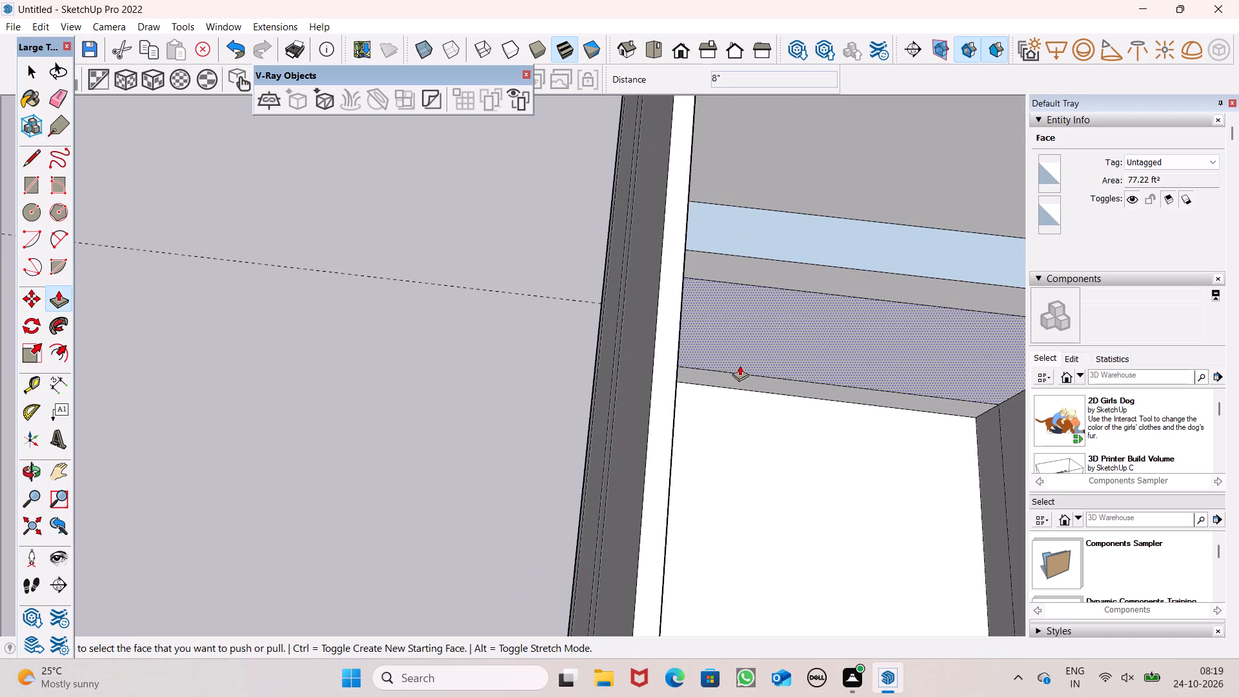
drag(734, 387, 763, 349)
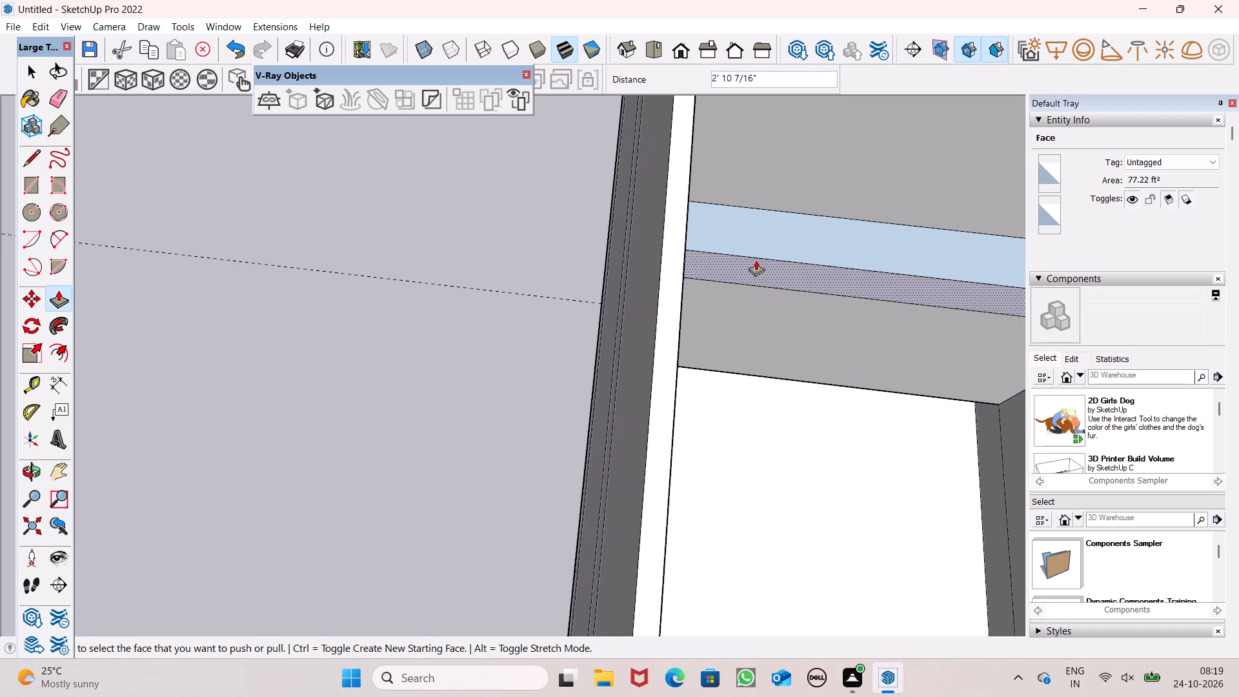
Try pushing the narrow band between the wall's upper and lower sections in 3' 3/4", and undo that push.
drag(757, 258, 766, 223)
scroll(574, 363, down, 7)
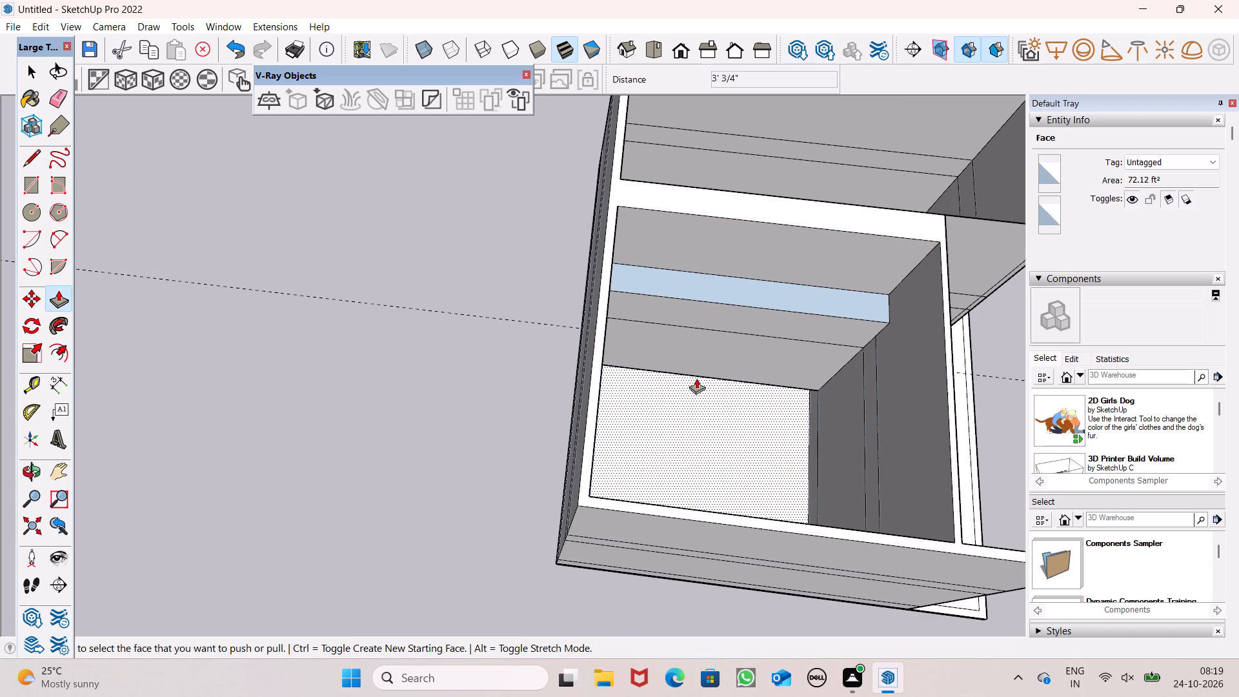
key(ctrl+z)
Push the narrow band of the dividing wall in until it is flush with the upper section.
drag(709, 323, 710, 308)
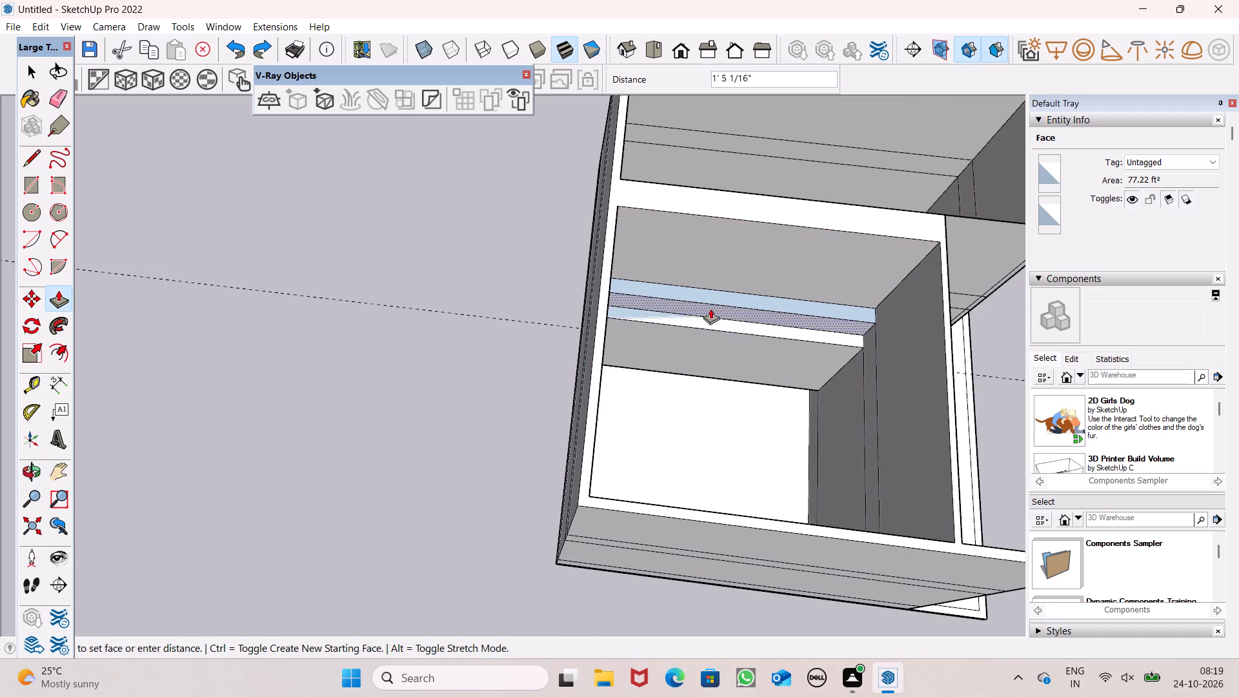
drag(710, 308, 721, 281)
click(722, 276)
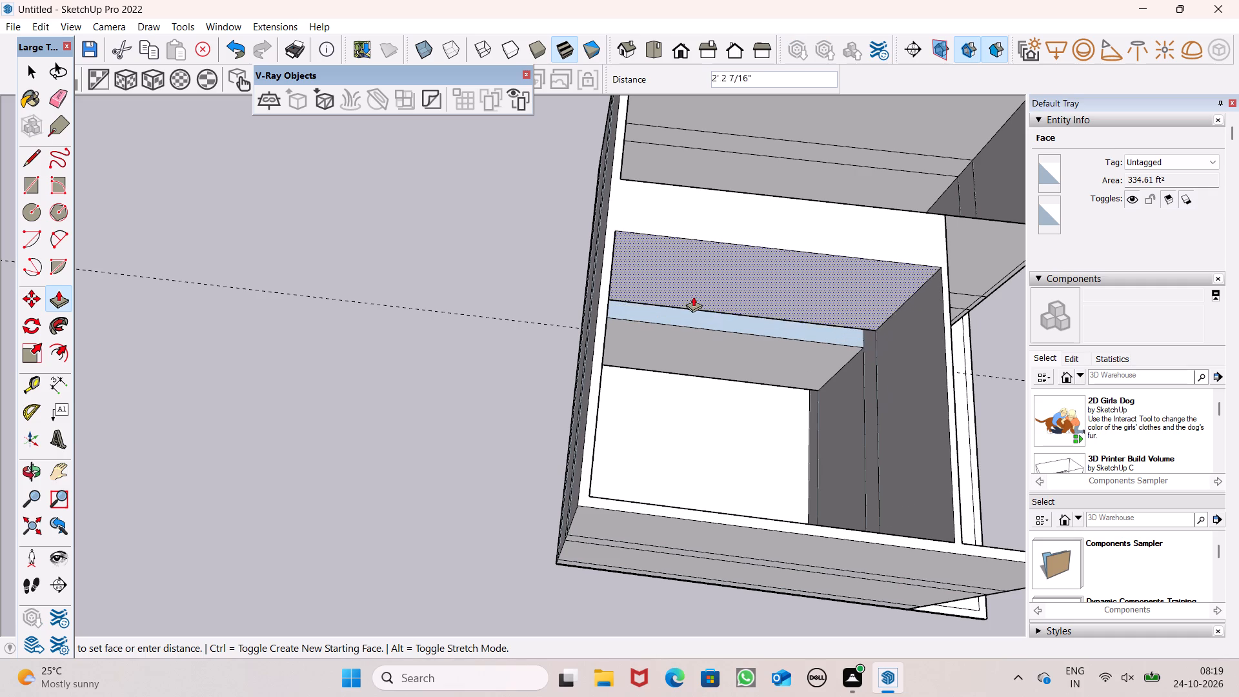
key(space)
Examine the dividing wall and the porch return wall from above and from several sides of the building.
scroll(603, 300, down, 5)
scroll(903, 276, up, 3)
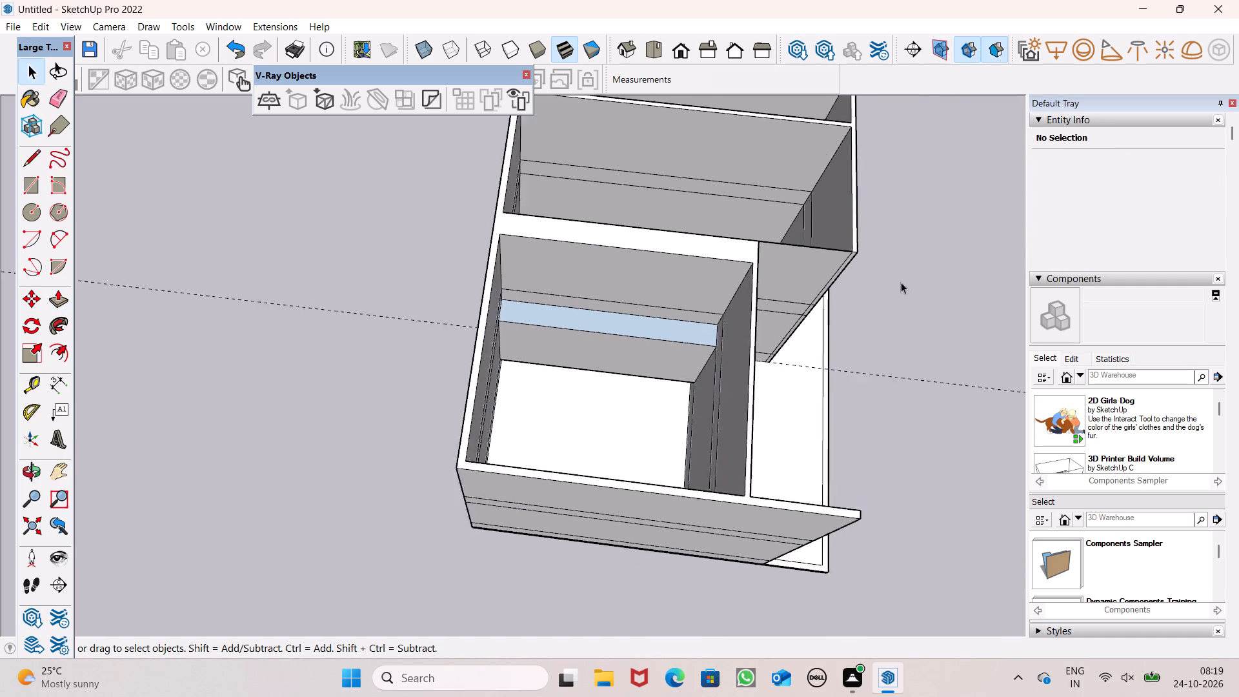
scroll(901, 282, up, 3)
scroll(611, 213, down, 3)
middle_drag(688, 299, 174, 304)
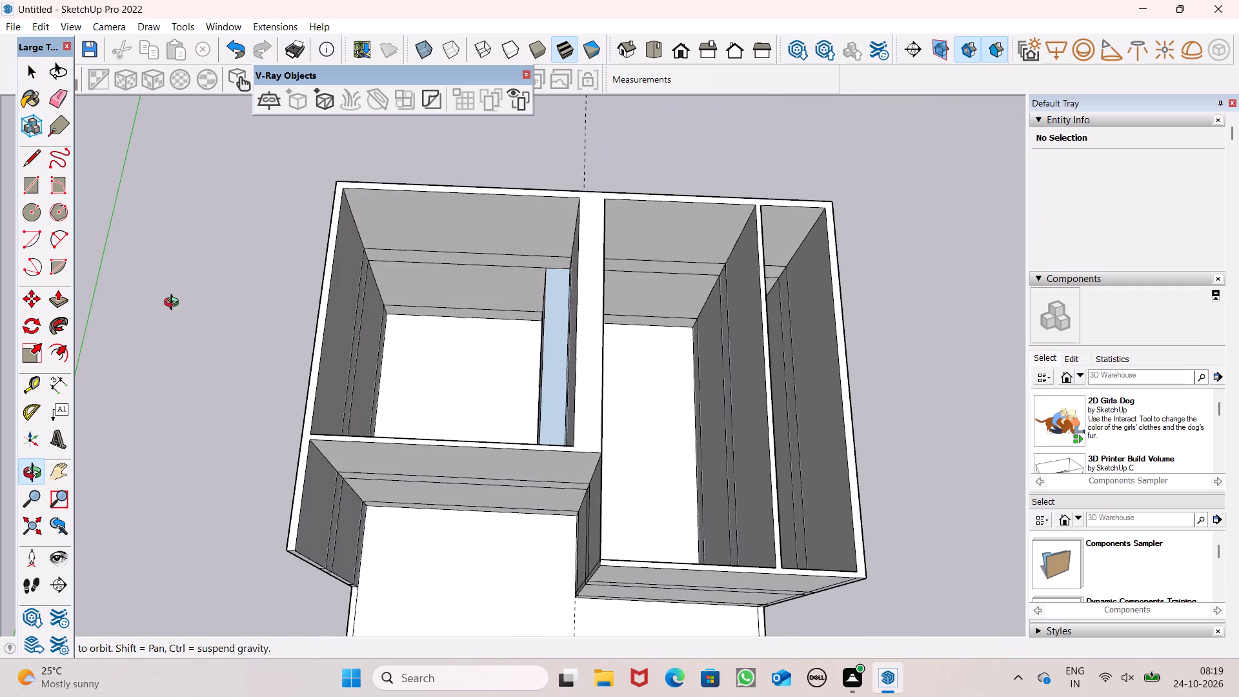
middle_drag(174, 304, 0, 290)
scroll(405, 320, down, 1)
scroll(729, 322, down, 2)
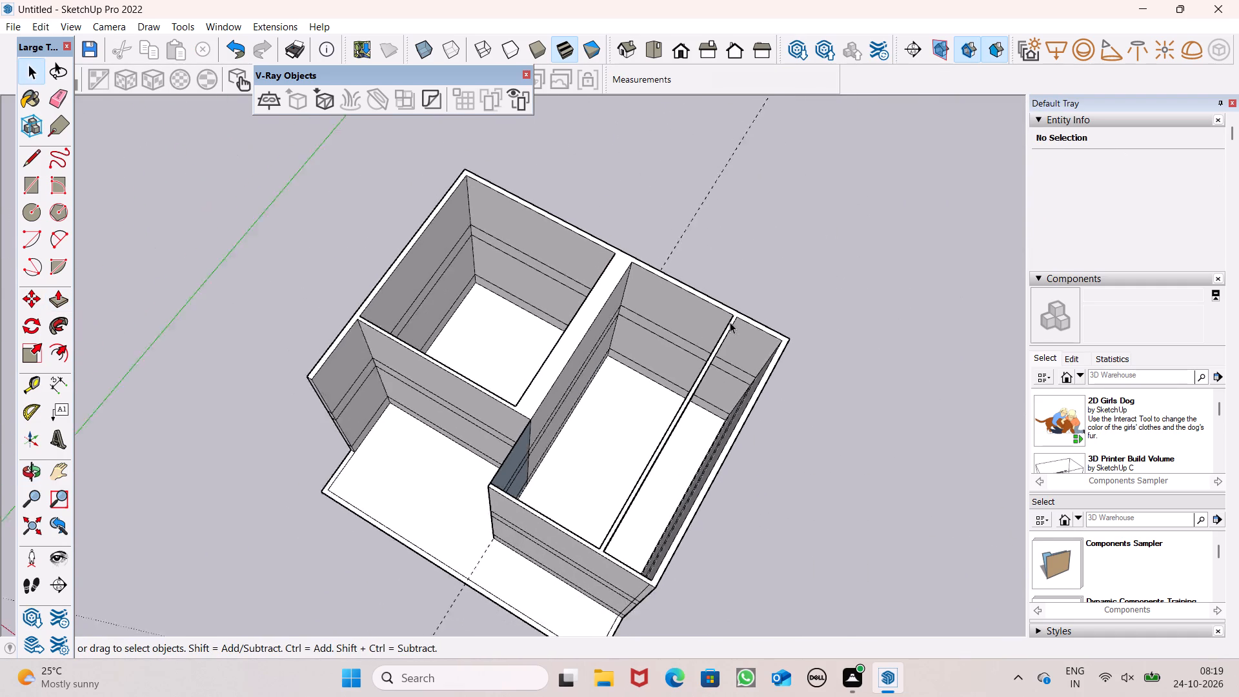
scroll(730, 322, down, 2)
scroll(503, 490, up, 7)
middle_drag(531, 487, 776, 428)
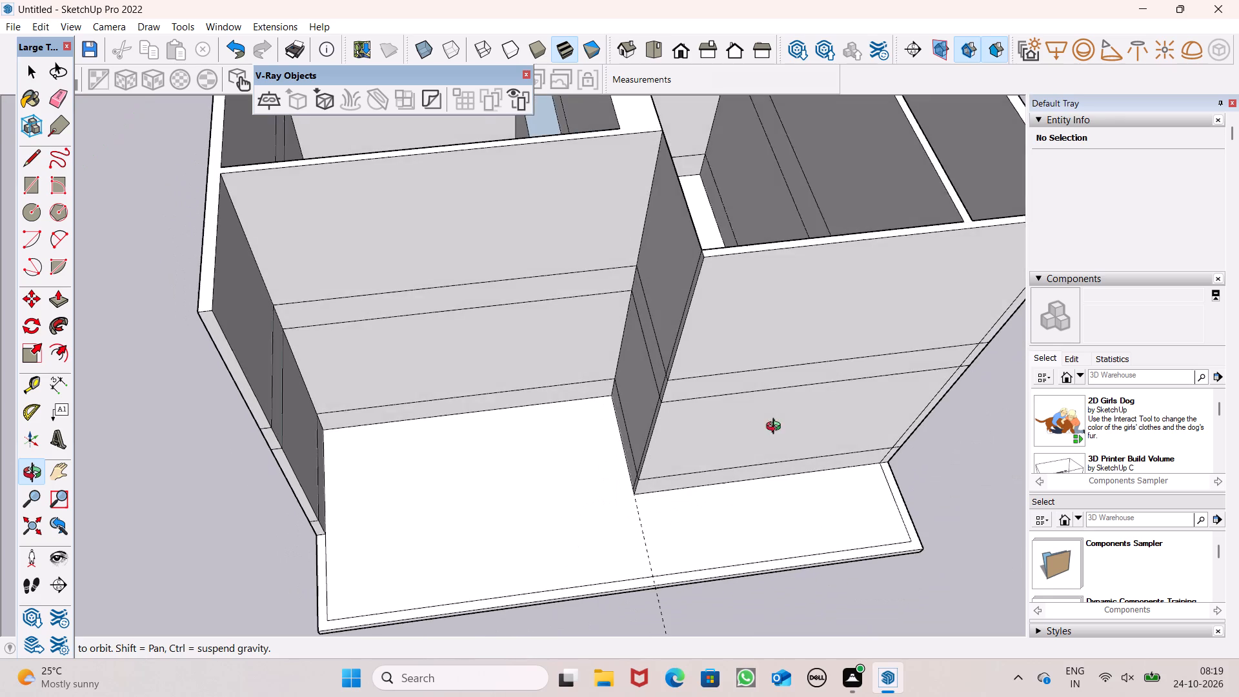
middle_drag(776, 428, 746, 498)
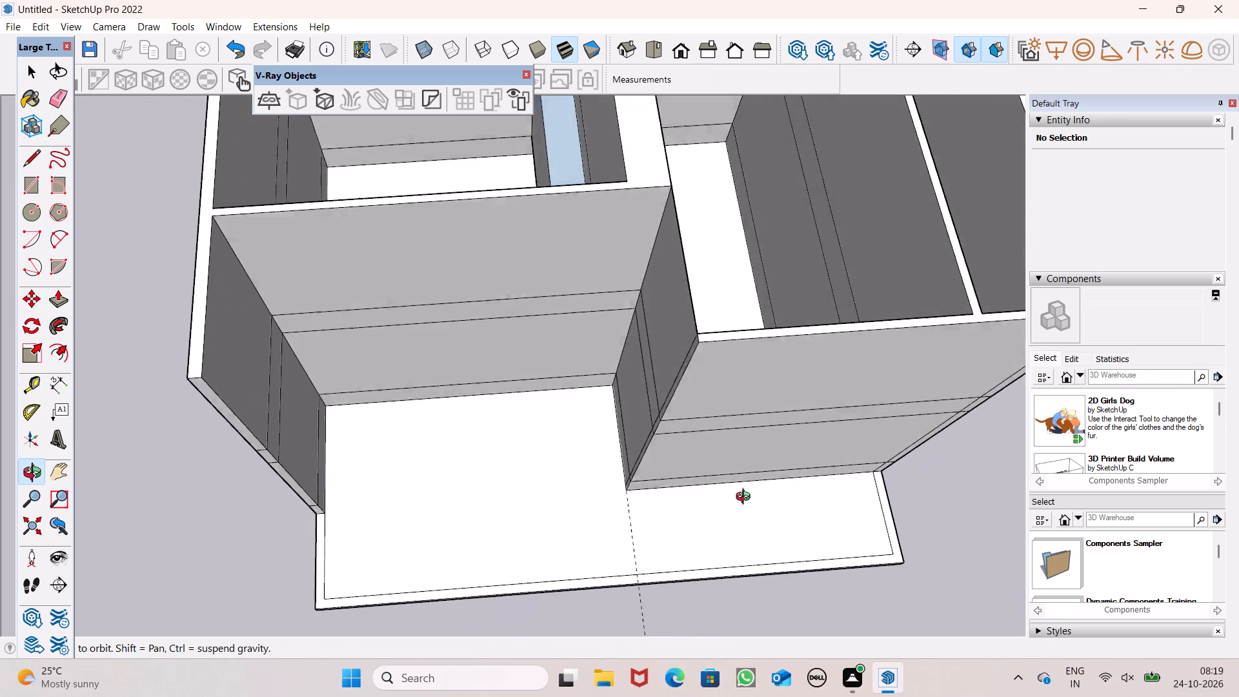
middle_drag(746, 498, 634, 549)
scroll(597, 439, down, 6)
scroll(467, 398, down, 5)
middle_drag(559, 423, 692, 450)
scroll(559, 423, up, 1)
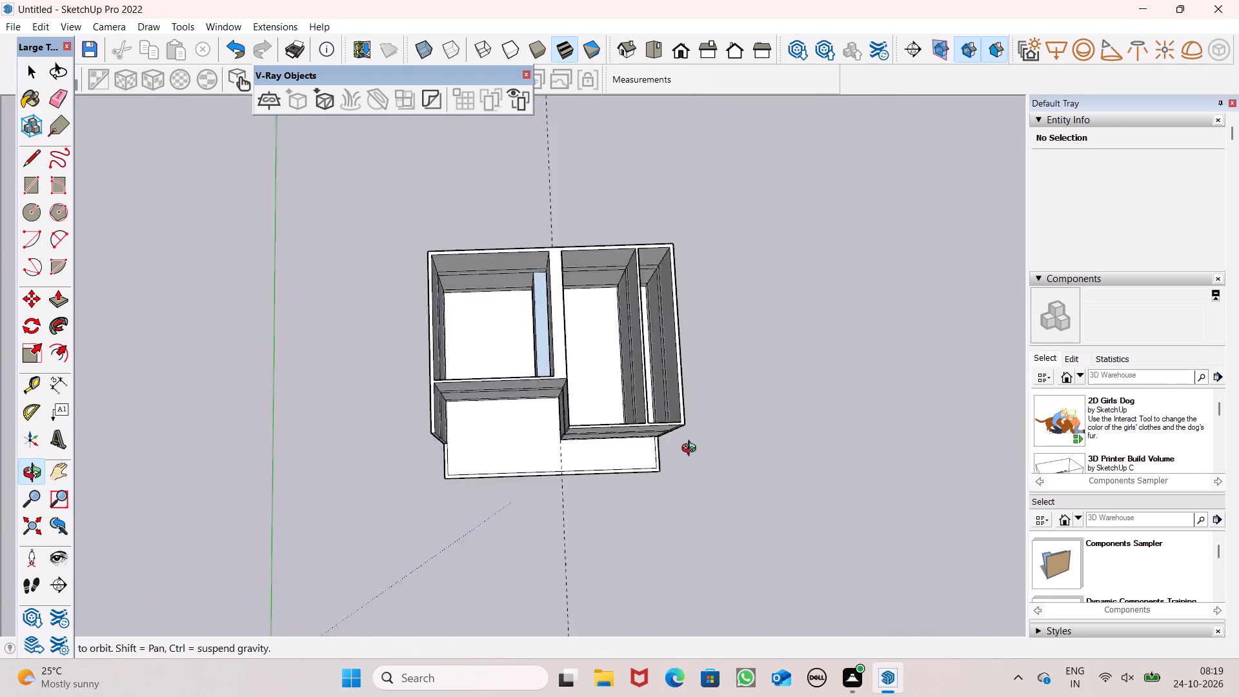
middle_drag(692, 450, 983, 446)
scroll(812, 359, down, 3)
middle_drag(333, 353, 685, 238)
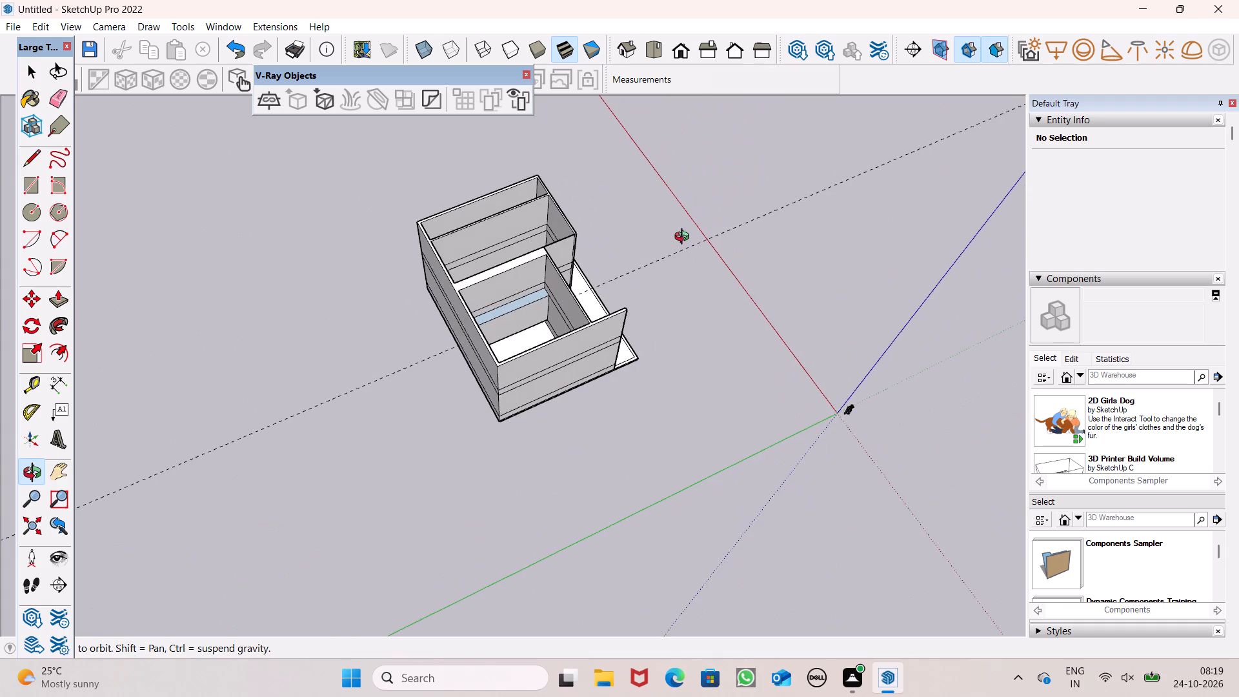
middle_drag(685, 238, 687, 237)
scroll(687, 263, down, 5)
scroll(428, 287, up, 5)
scroll(537, 310, up, 4)
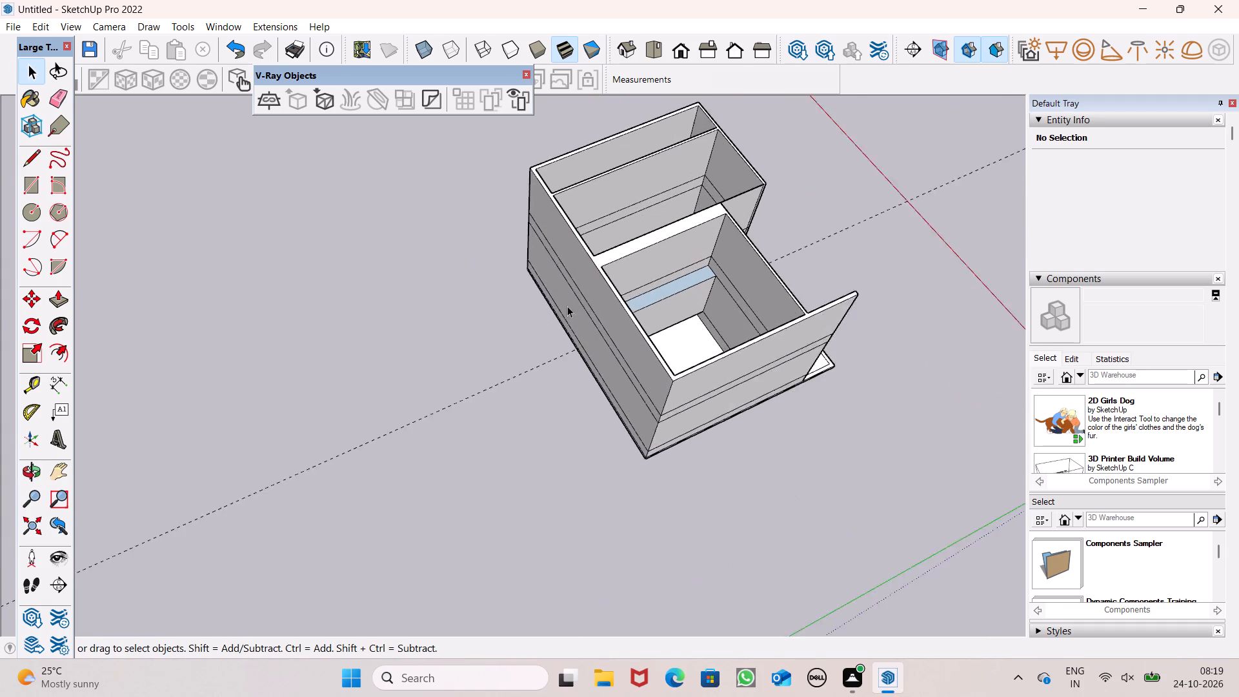
scroll(567, 306, up, 3)
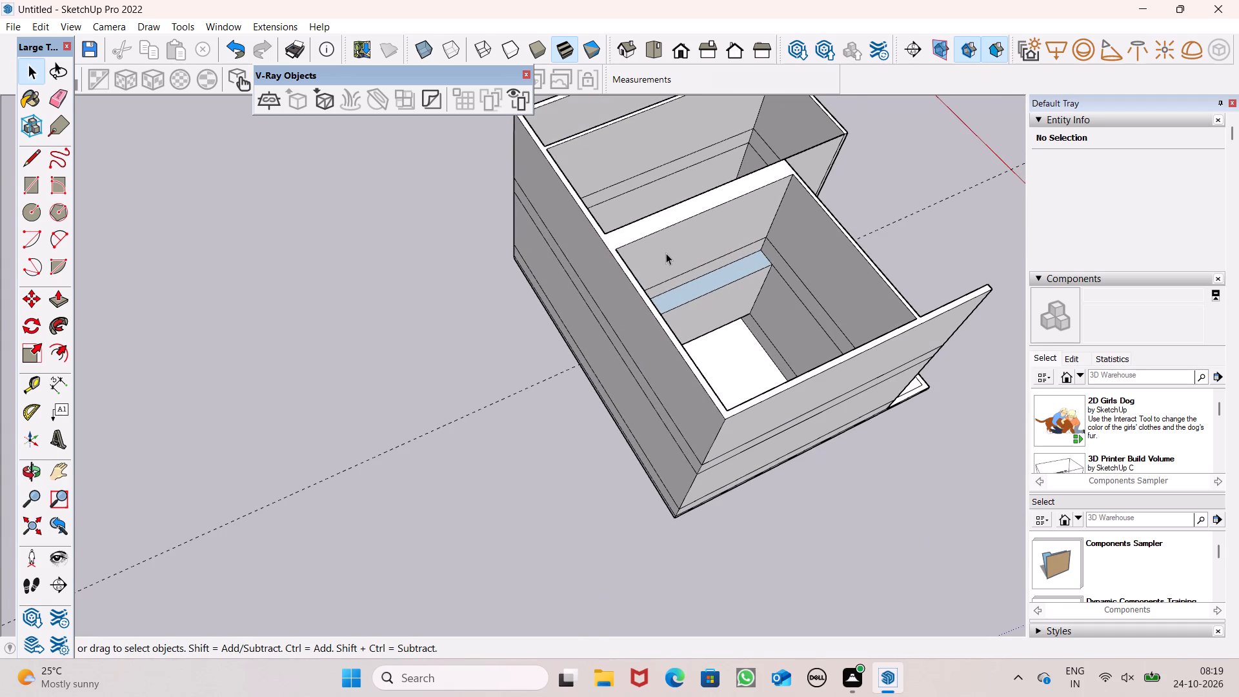
Push the dividing wall's upper section in about 1' 10" further from the room behind the porch, and its narrow band flush with it.
click(63, 299)
scroll(690, 229, up, 4)
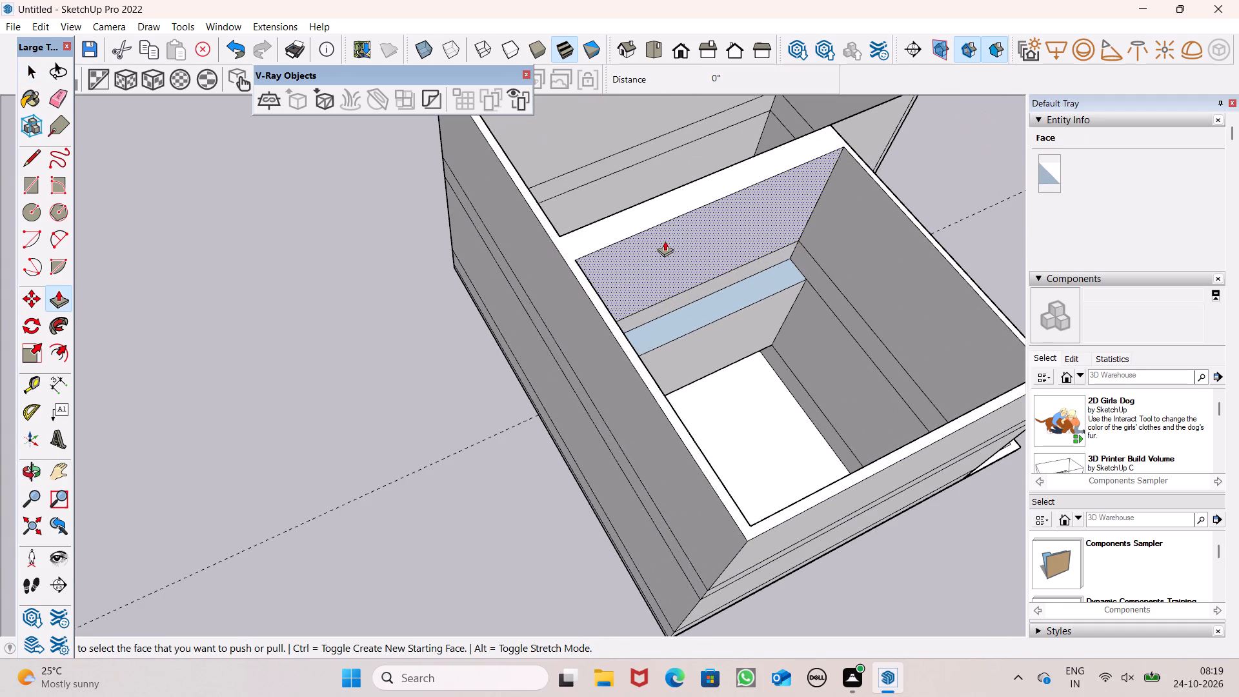
drag(661, 238, 649, 221)
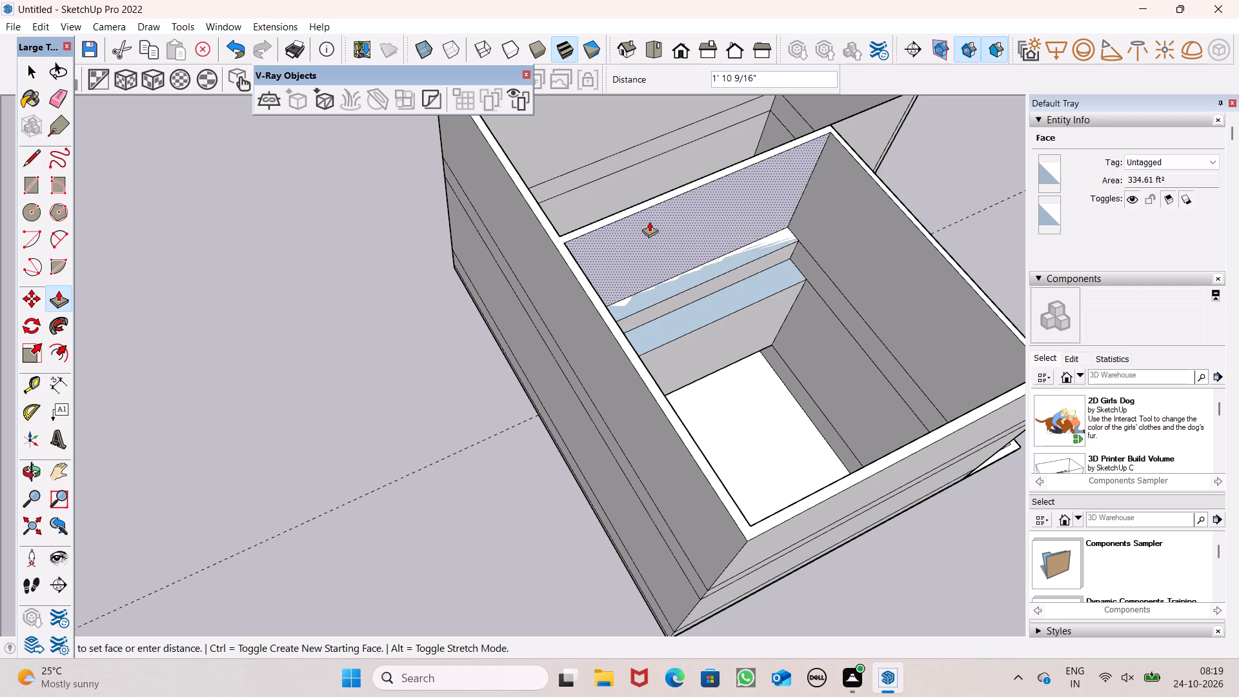
drag(649, 221, 650, 223)
drag(678, 303, 676, 288)
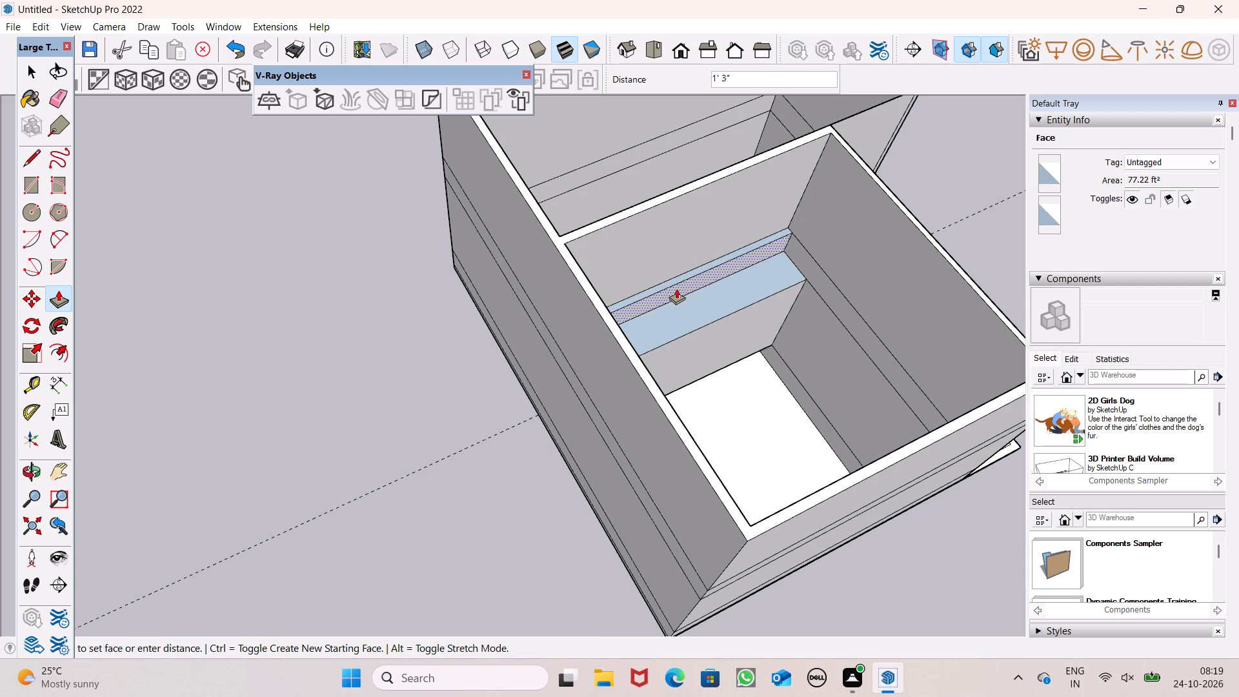
drag(676, 288, 671, 265)
click(672, 263)
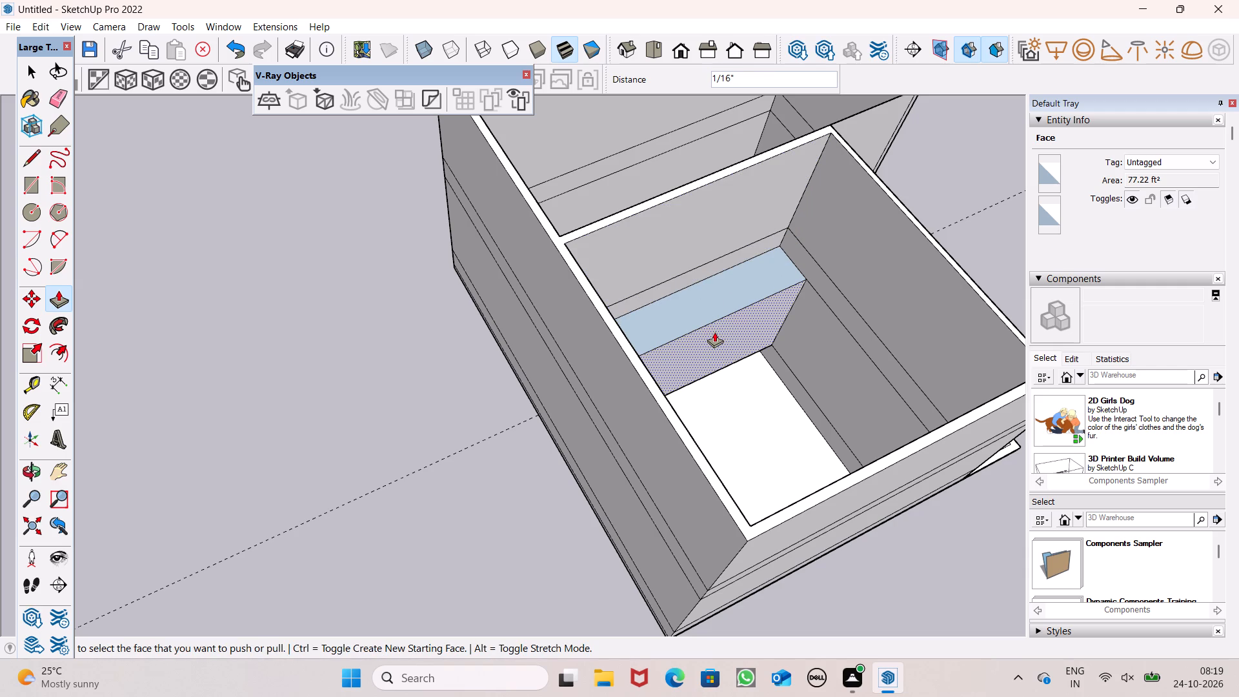
Push the lower section of the dividing wall in 4' 6 3/4" and its base band in 1' 8 5/16", flush with the sections above.
drag(714, 329, 701, 276)
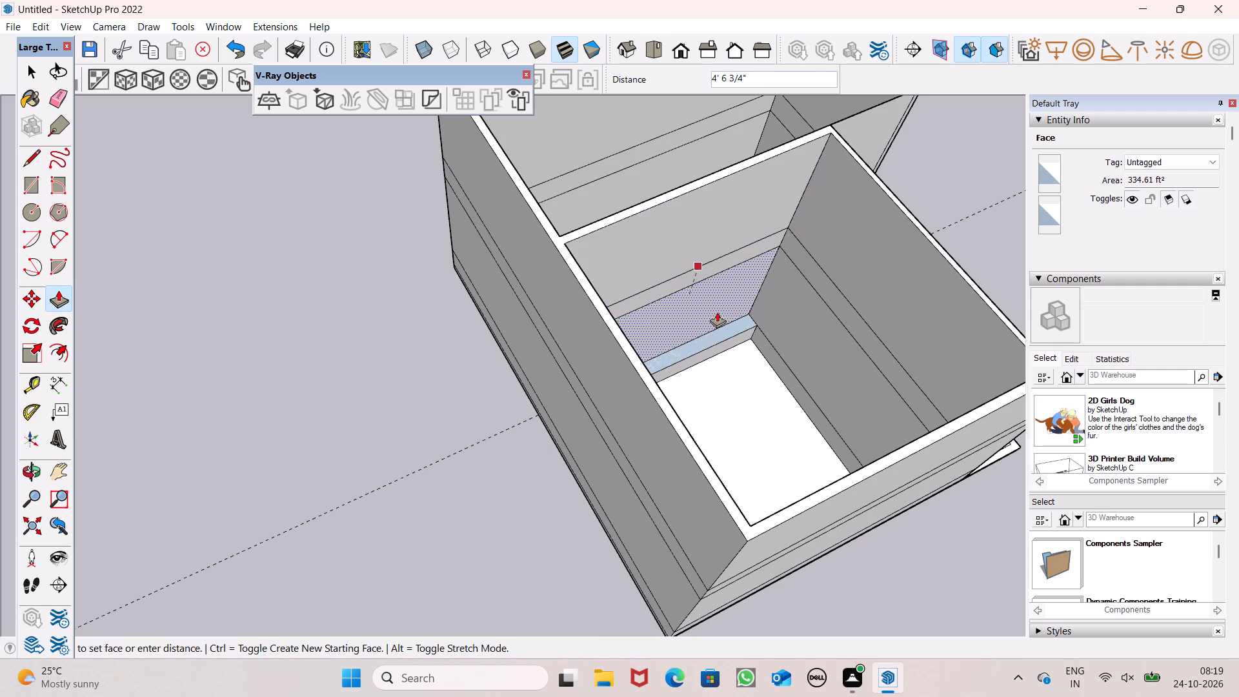
drag(704, 358, 691, 316)
Pull the upper section of the porch return wall out 9 3/16" on the porch side to thicken it.
middle_drag(692, 350, 572, 372)
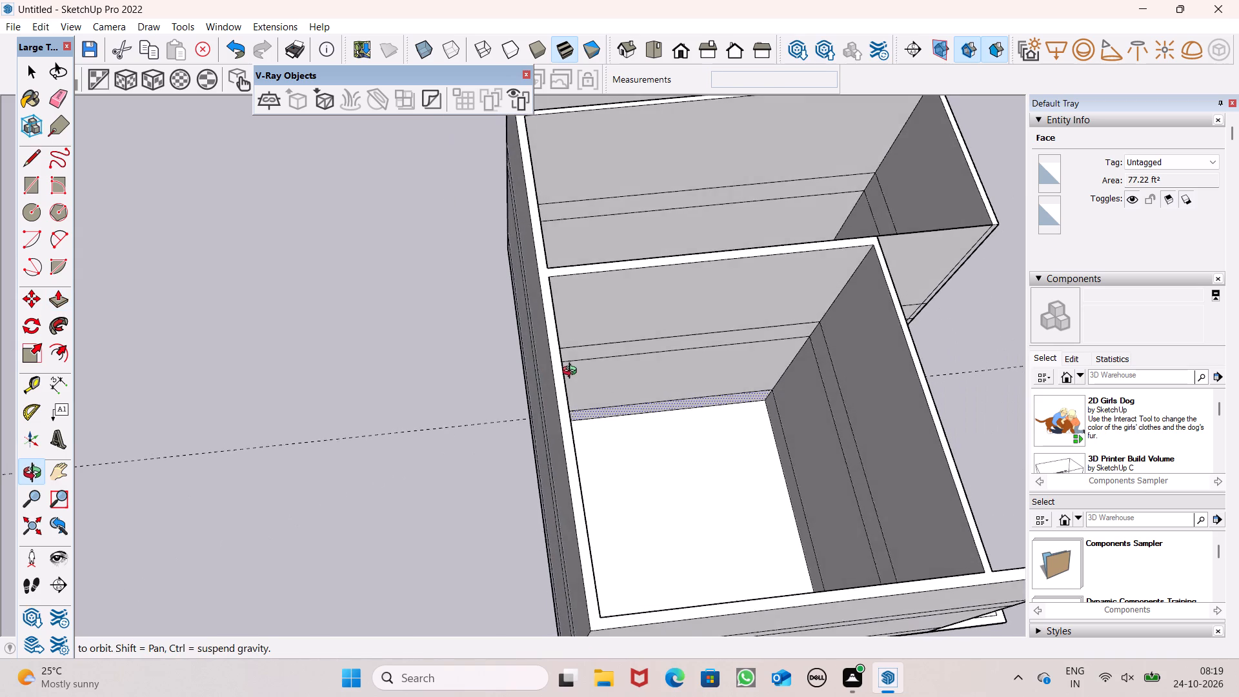
middle_drag(572, 372, 466, 378)
scroll(552, 290, down, 7)
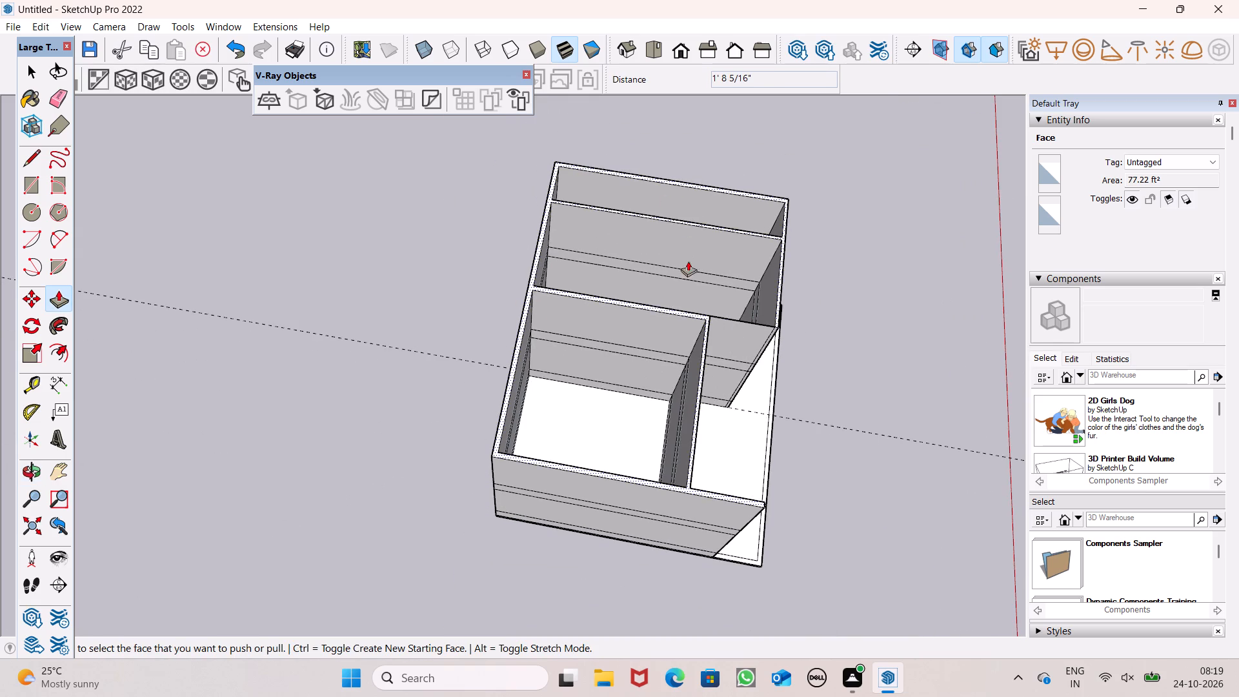
scroll(969, 374, up, 8)
scroll(730, 308, down, 4)
scroll(629, 283, up, 5)
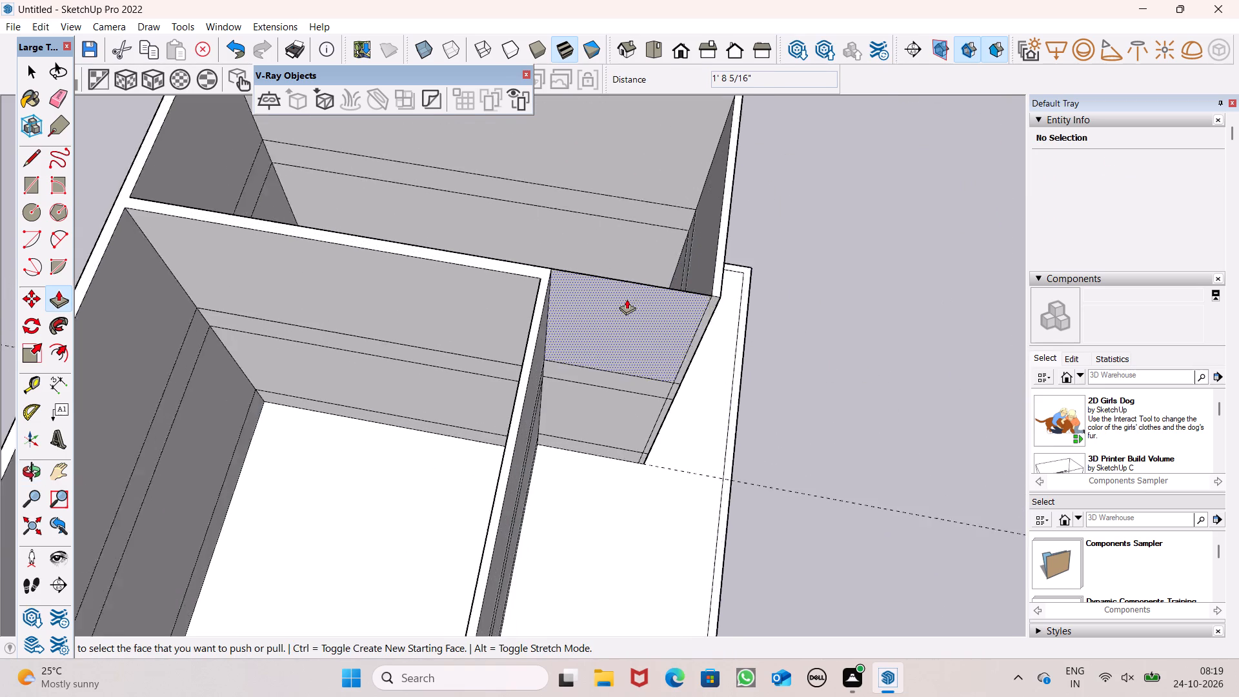
scroll(627, 299, up, 3)
drag(579, 288, 506, 278)
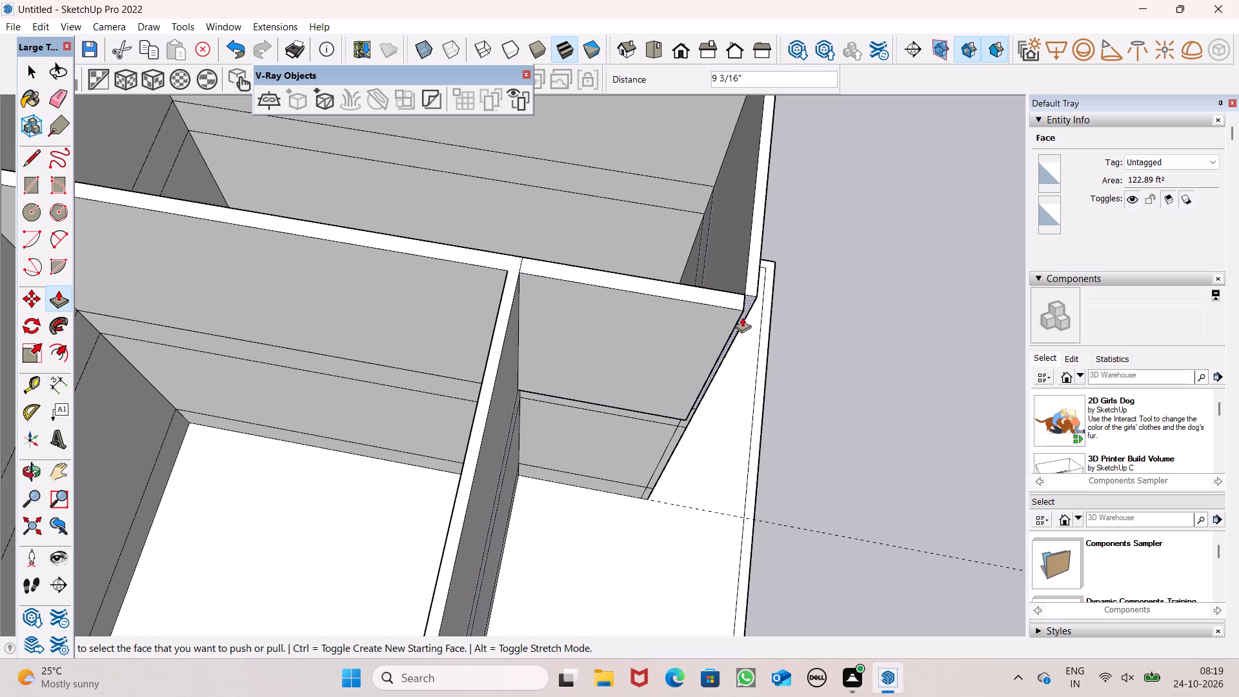
drag(742, 315, 725, 327)
Push the upper section, narrow band, lower section and base band of the dividing wall in 5 5/16" from the room behind the porch.
scroll(725, 296, down, 7)
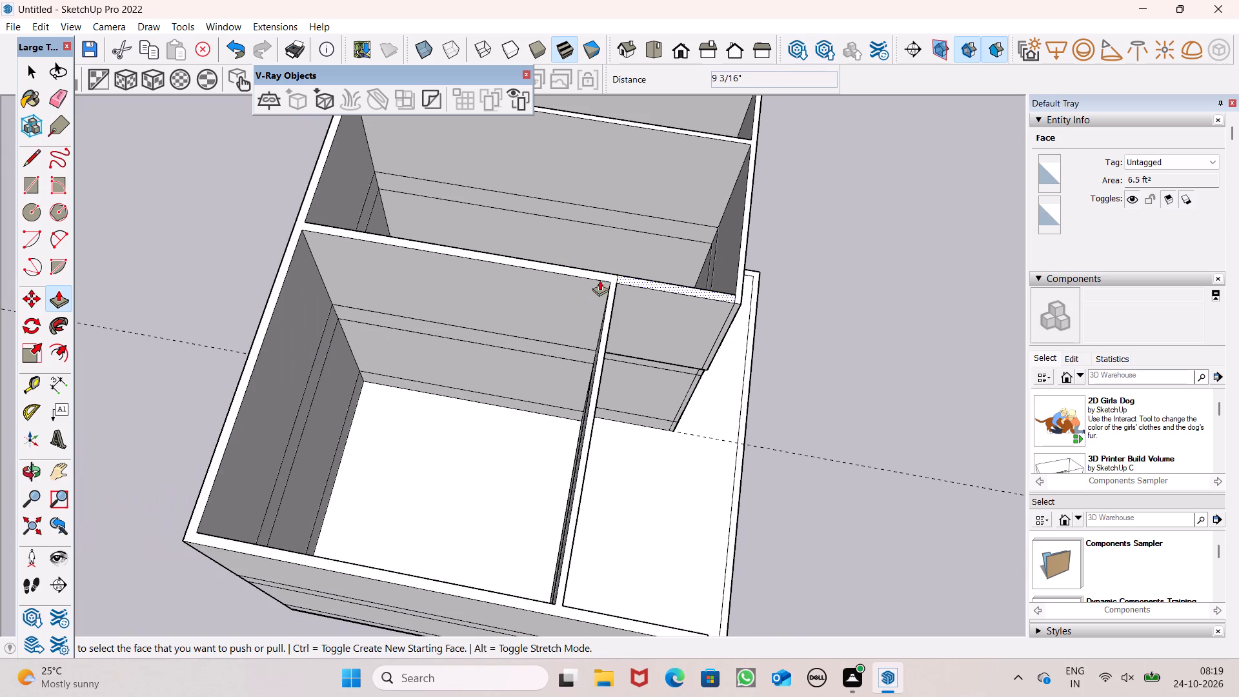
scroll(683, 298, down, 5)
scroll(543, 294, up, 2)
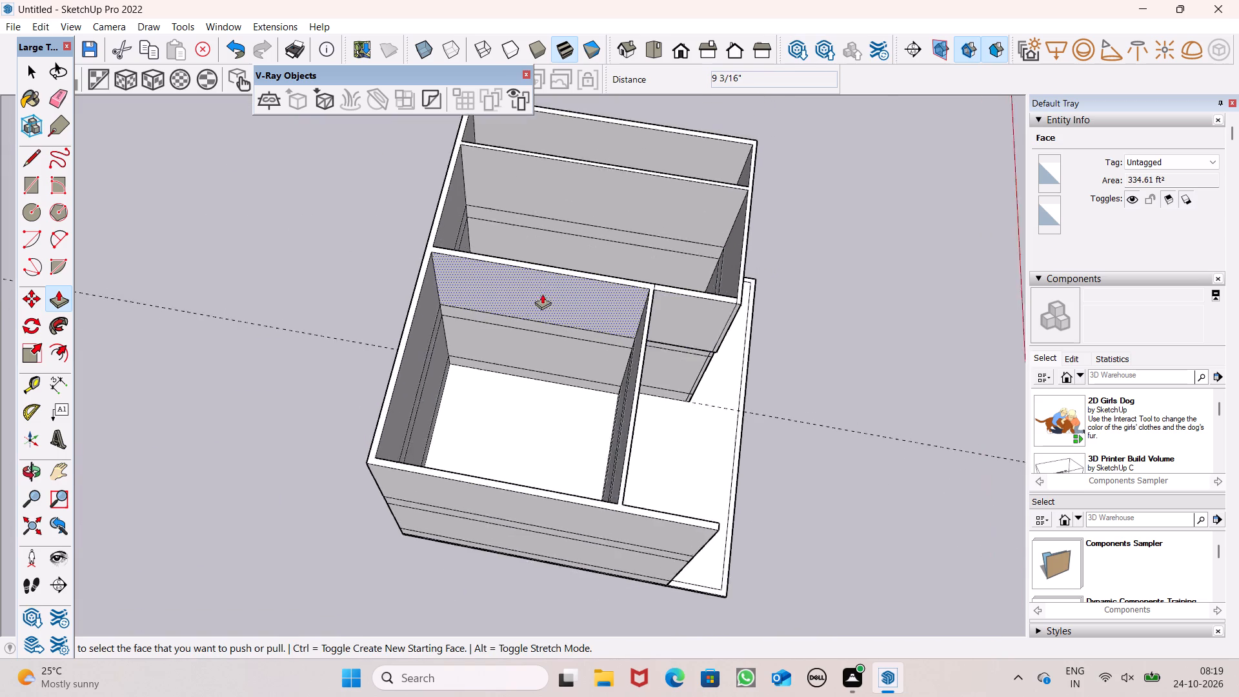
scroll(542, 294, up, 5)
drag(615, 305, 616, 299)
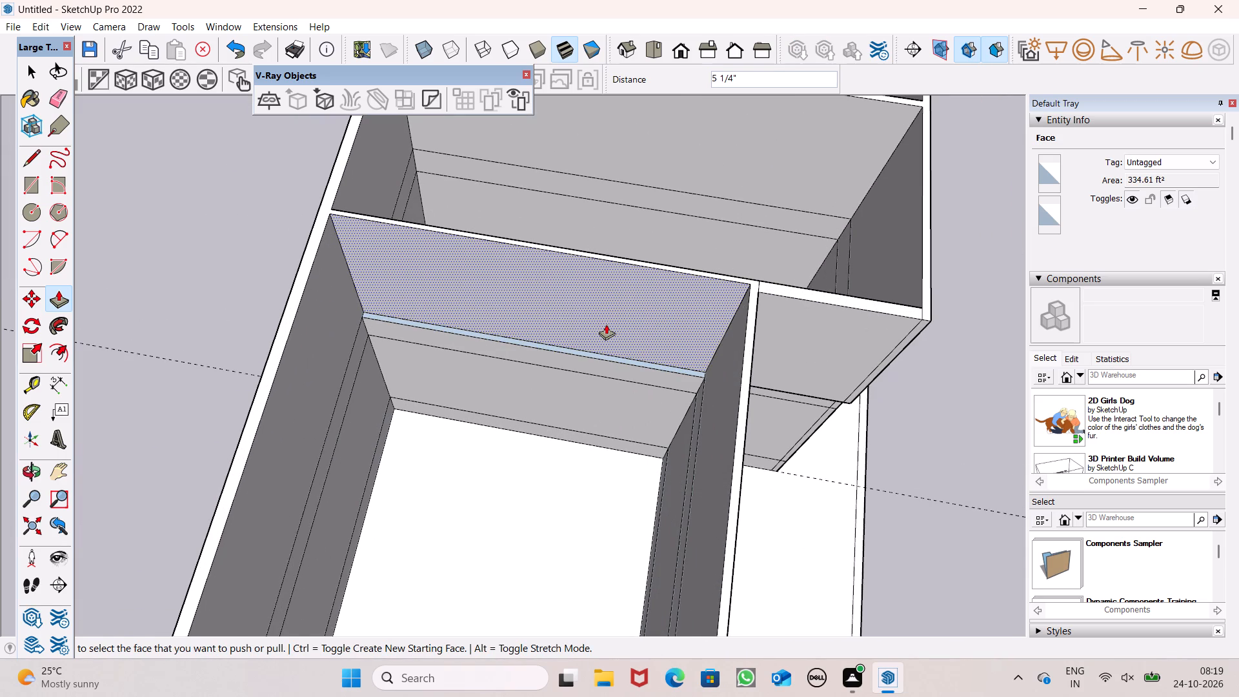
drag(627, 365, 645, 354)
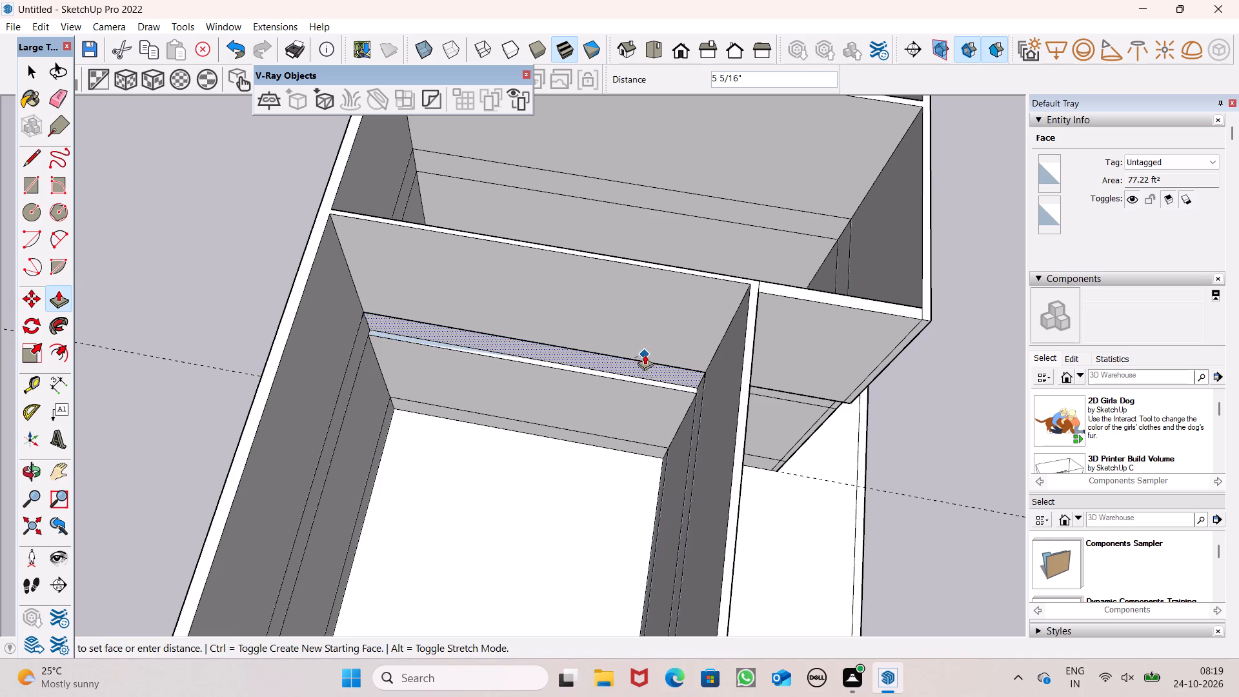
drag(645, 354, 647, 353)
drag(589, 387, 621, 369)
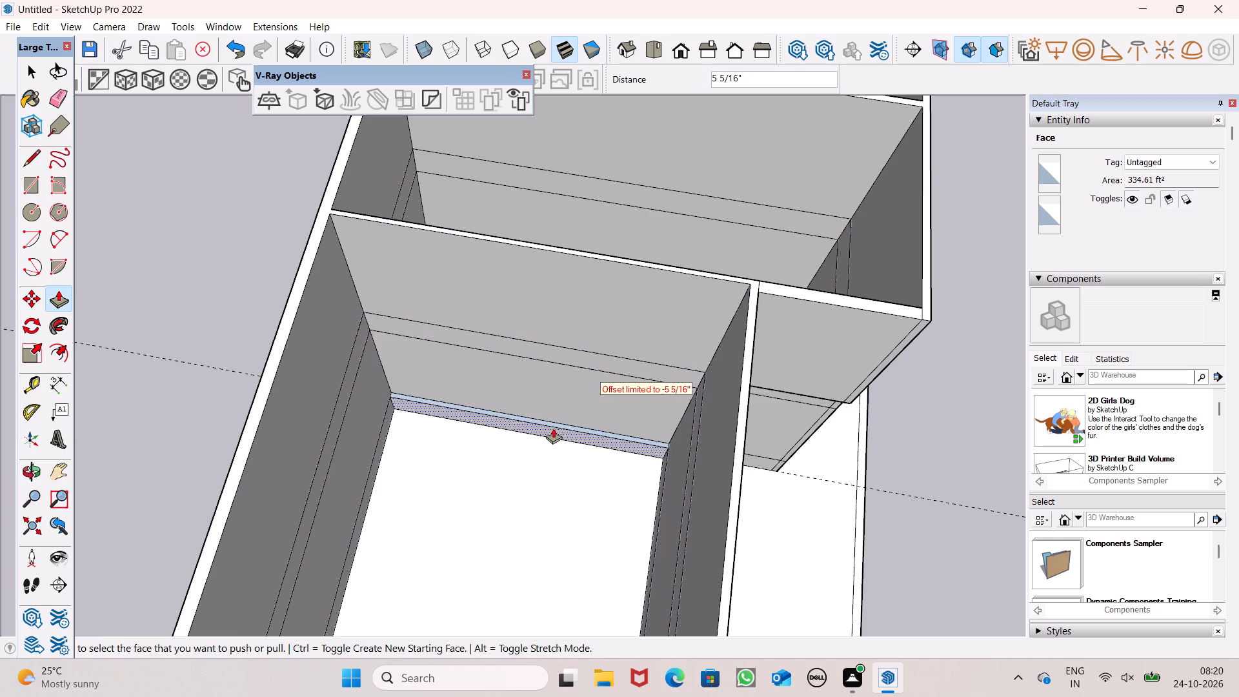
drag(553, 432, 590, 416)
Push the porch return wall's upper section back, and pull its narrow band and lower section out 3 15/16", flush with it.
scroll(508, 312, down, 1)
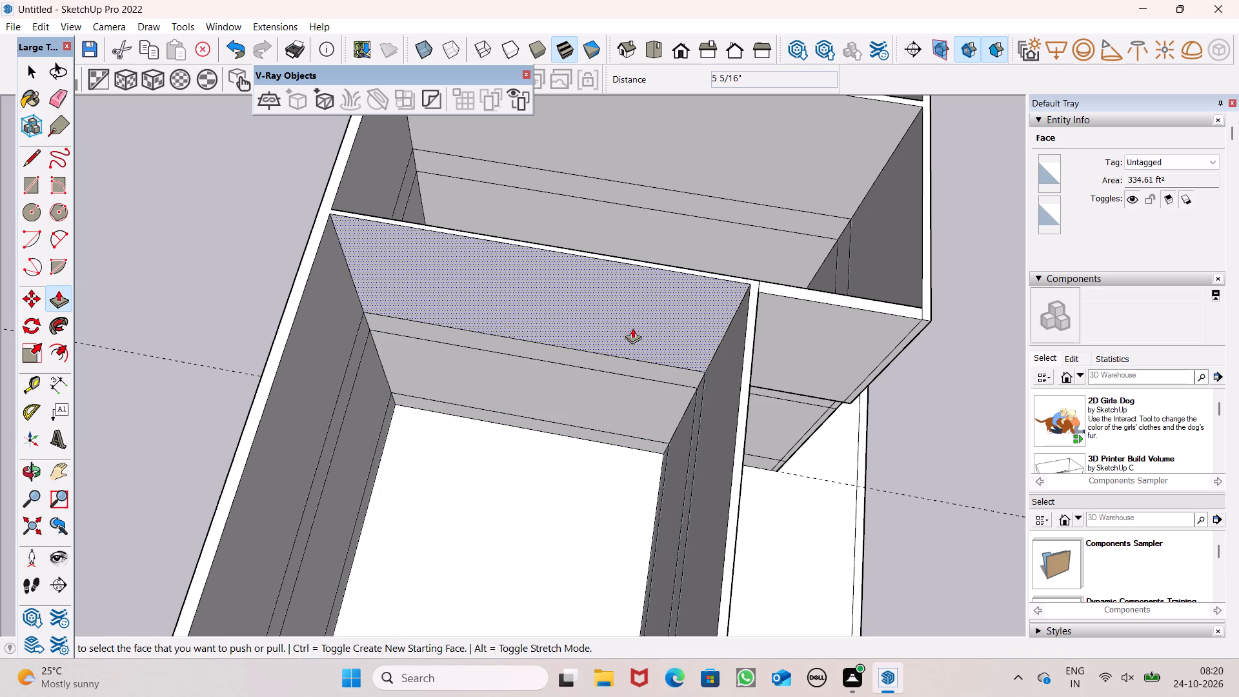
scroll(836, 344, up, 5)
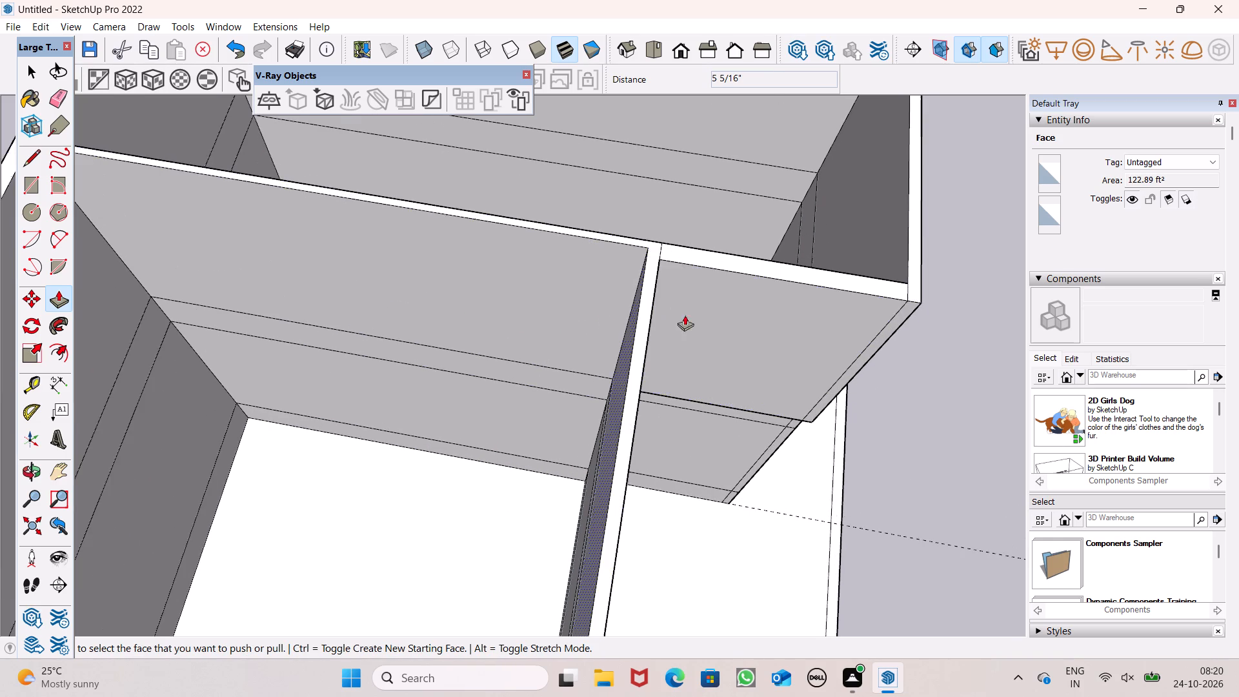
scroll(665, 303, down, 3)
middle_drag(674, 337, 592, 266)
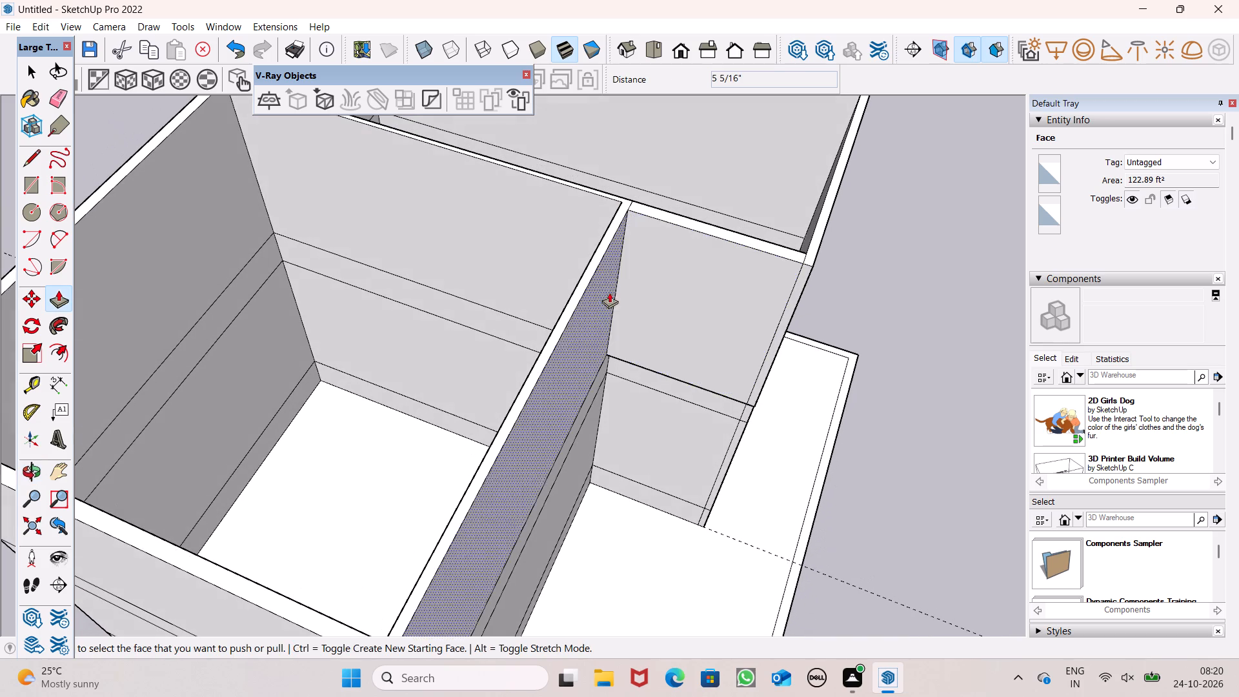
drag(634, 268, 603, 199)
drag(679, 383, 699, 363)
drag(654, 414, 681, 399)
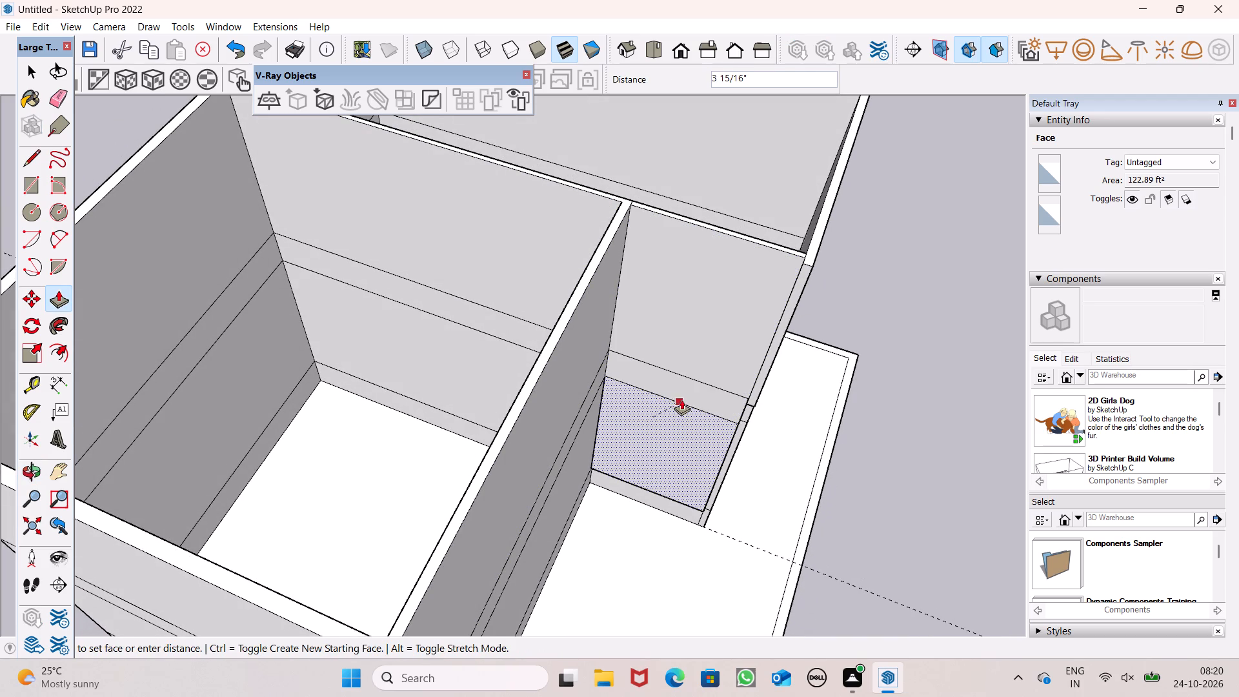
drag(681, 399, 687, 398)
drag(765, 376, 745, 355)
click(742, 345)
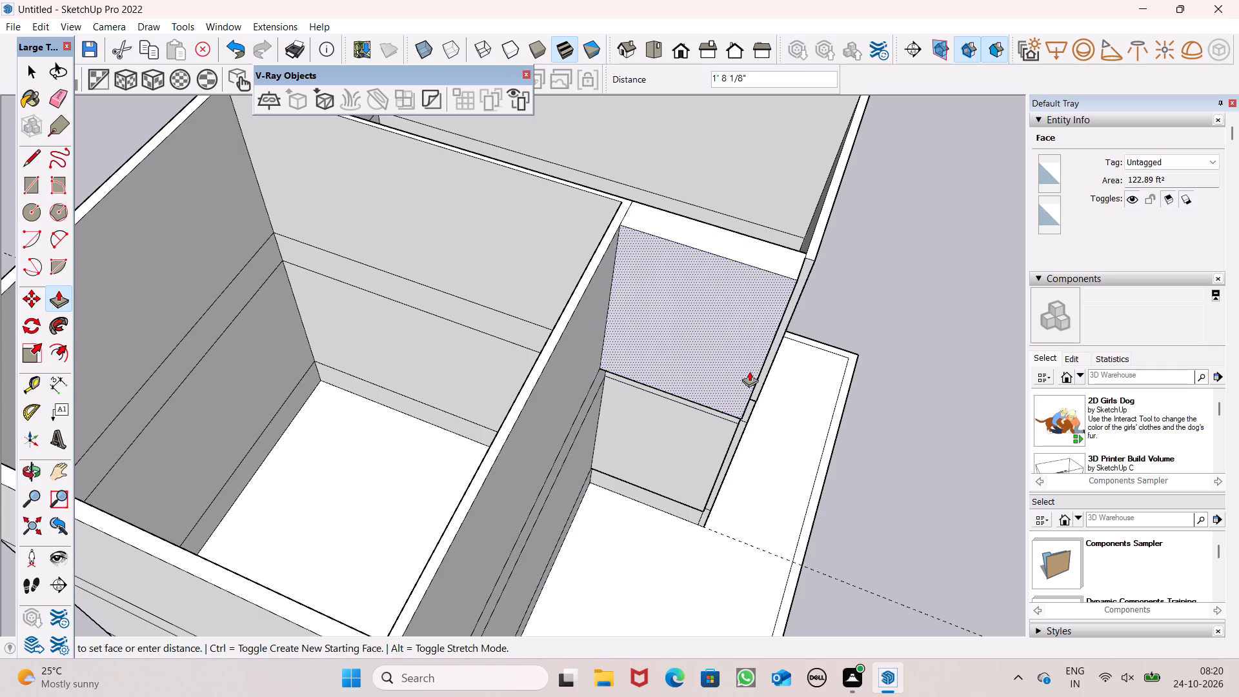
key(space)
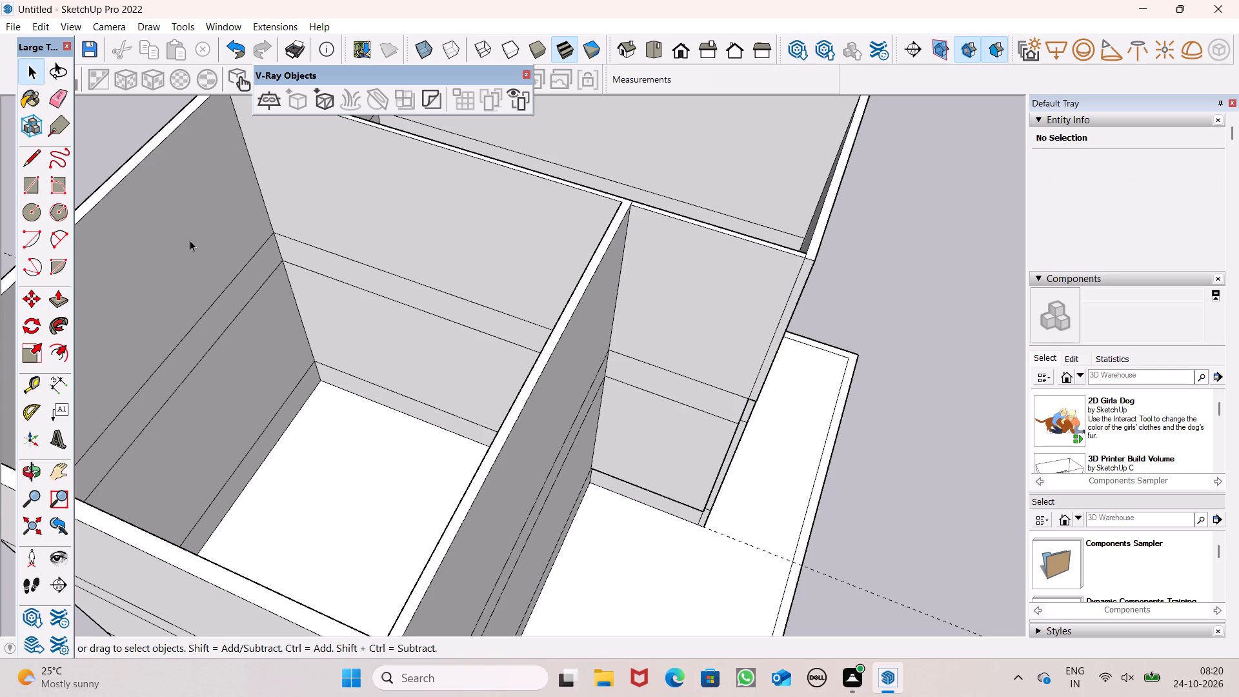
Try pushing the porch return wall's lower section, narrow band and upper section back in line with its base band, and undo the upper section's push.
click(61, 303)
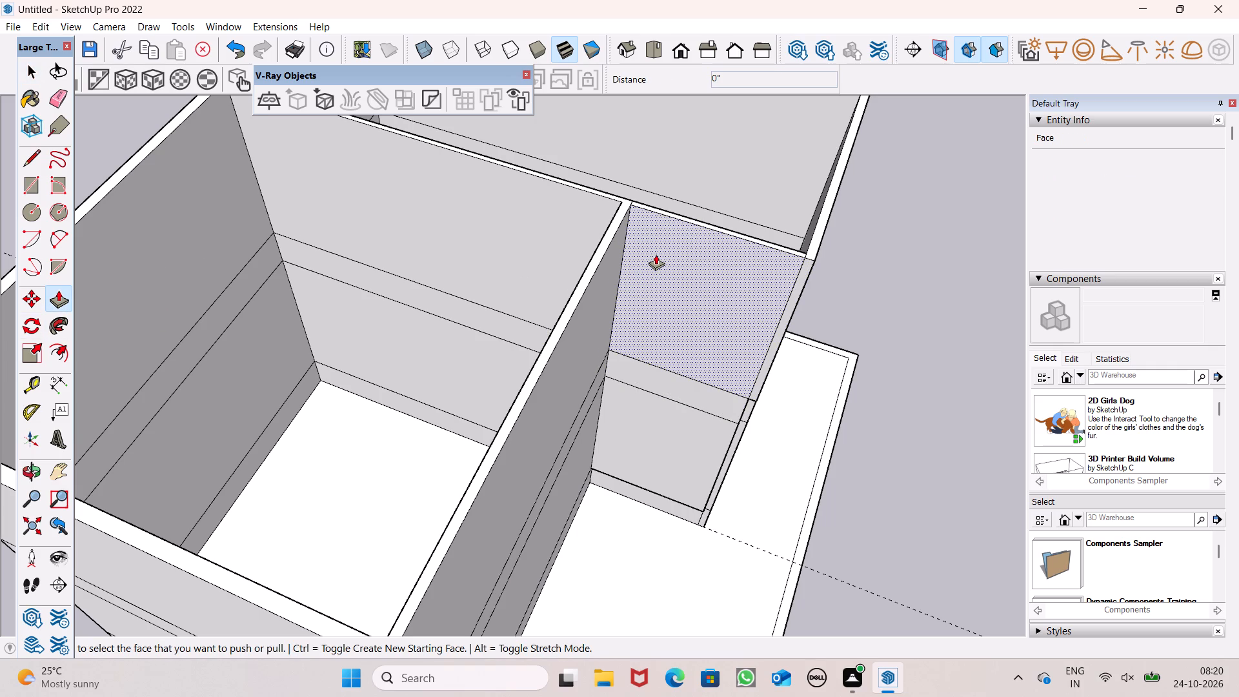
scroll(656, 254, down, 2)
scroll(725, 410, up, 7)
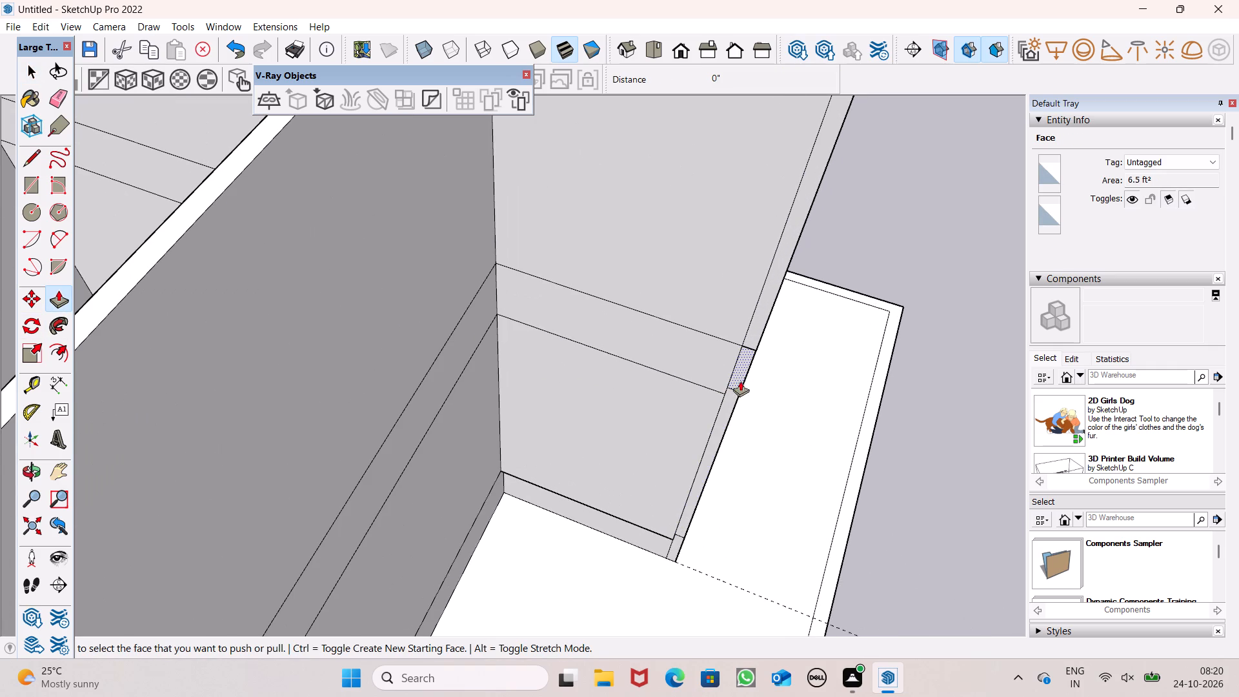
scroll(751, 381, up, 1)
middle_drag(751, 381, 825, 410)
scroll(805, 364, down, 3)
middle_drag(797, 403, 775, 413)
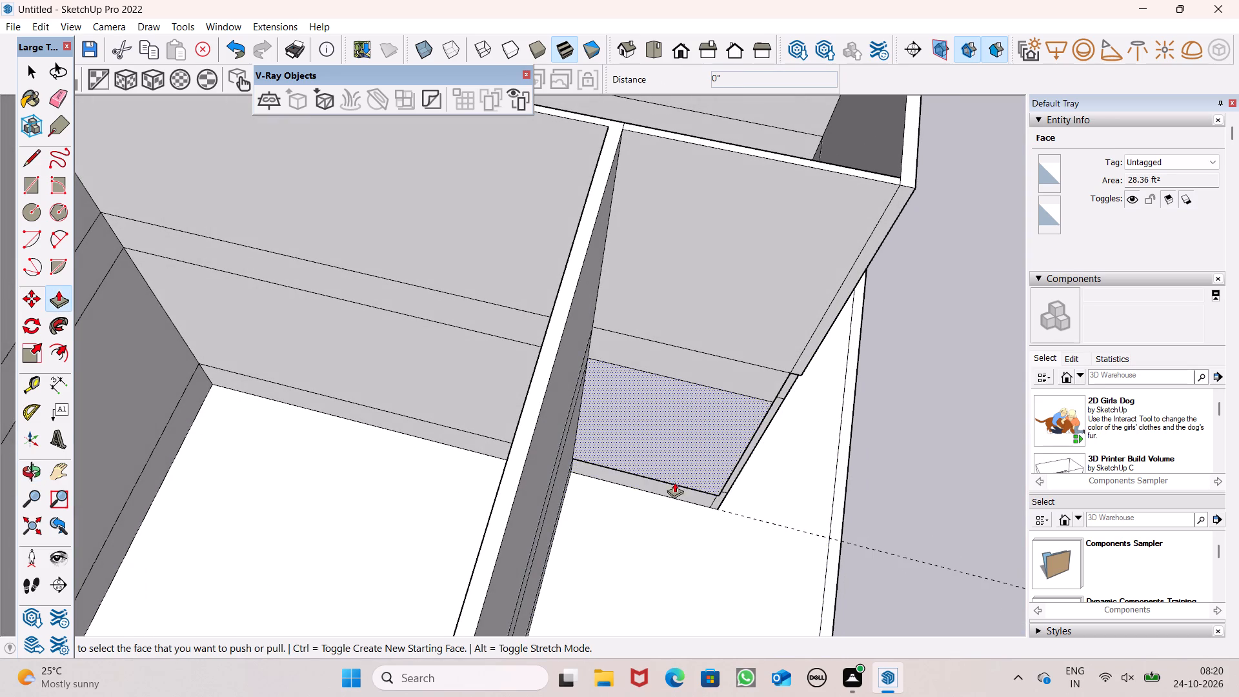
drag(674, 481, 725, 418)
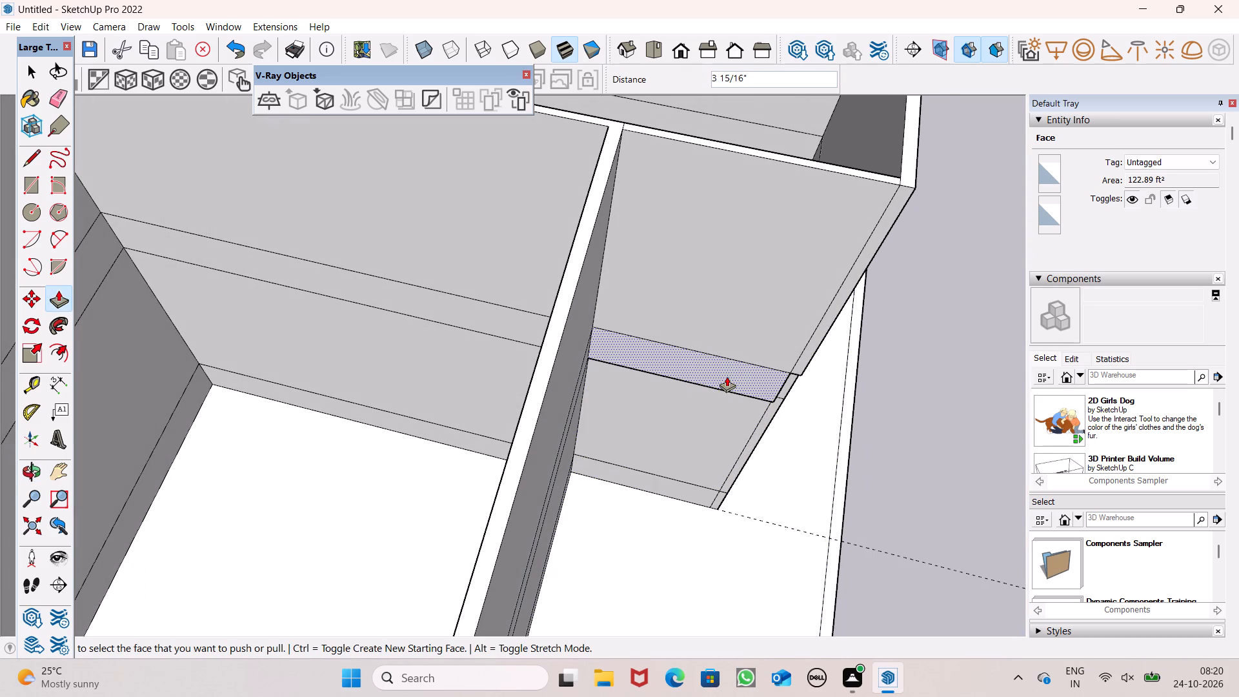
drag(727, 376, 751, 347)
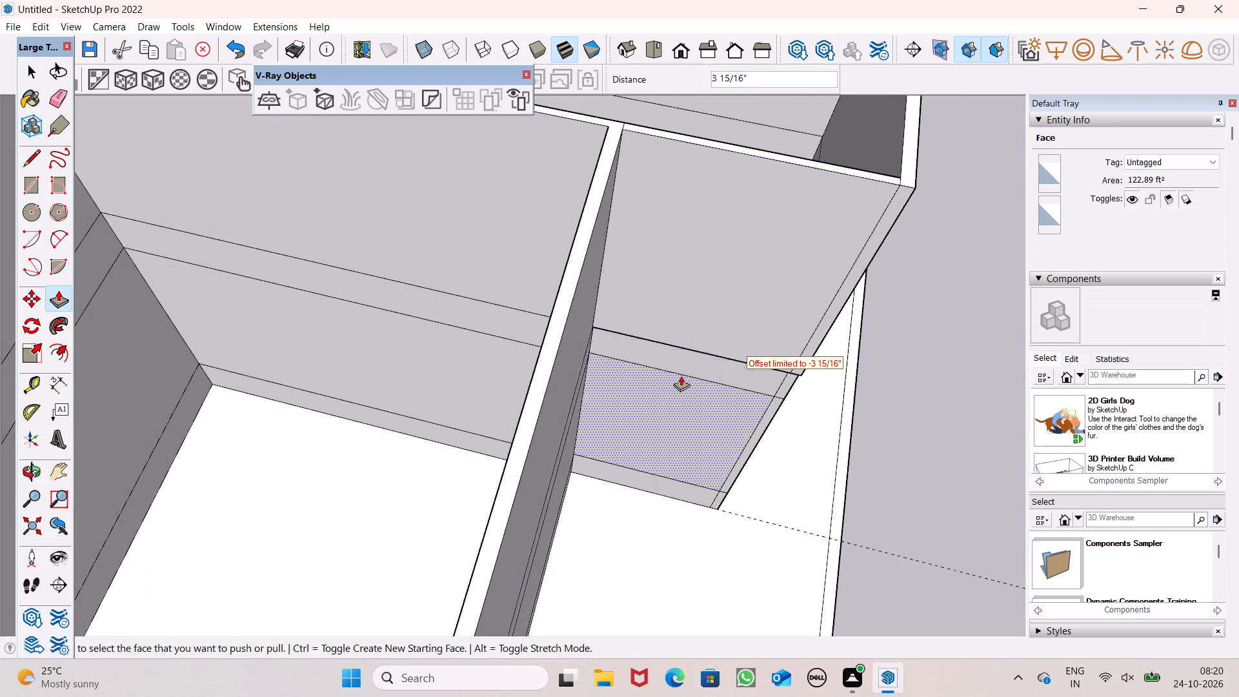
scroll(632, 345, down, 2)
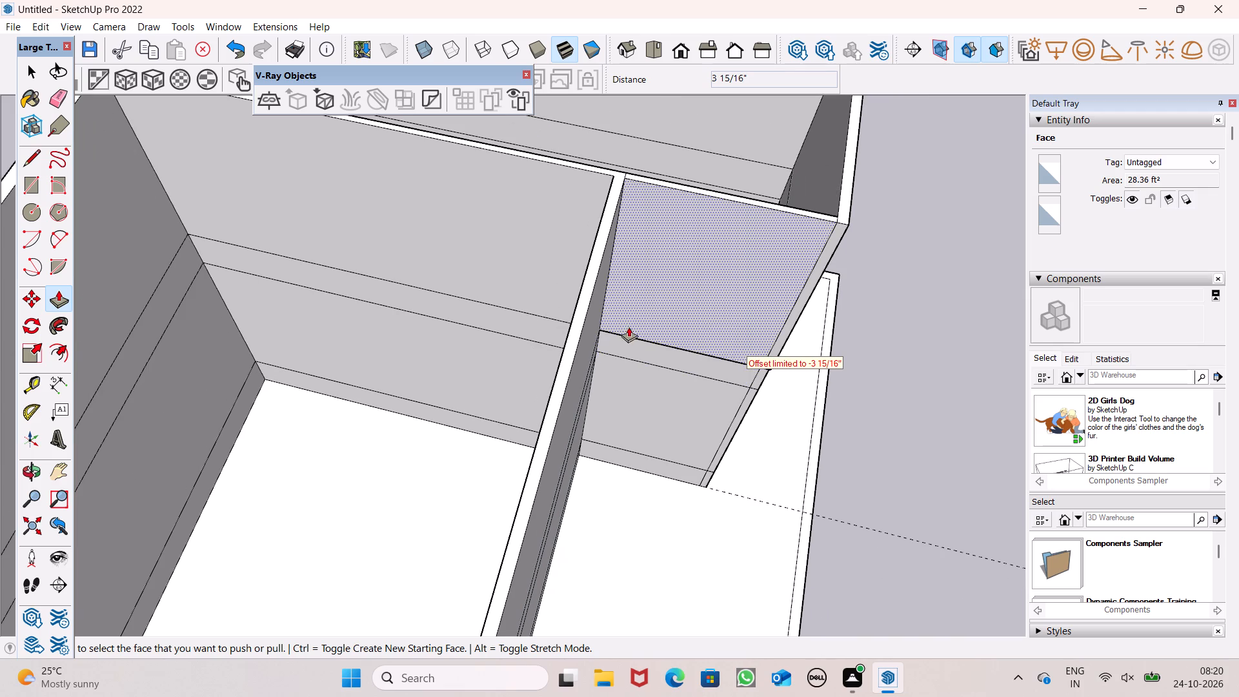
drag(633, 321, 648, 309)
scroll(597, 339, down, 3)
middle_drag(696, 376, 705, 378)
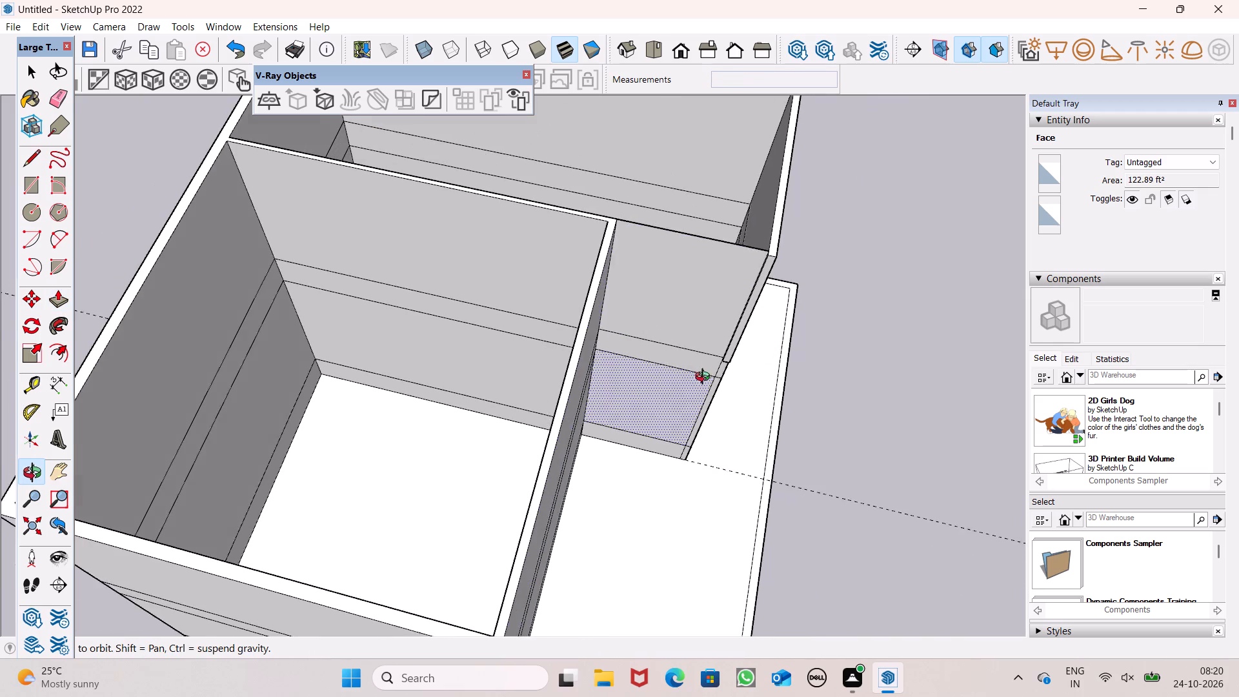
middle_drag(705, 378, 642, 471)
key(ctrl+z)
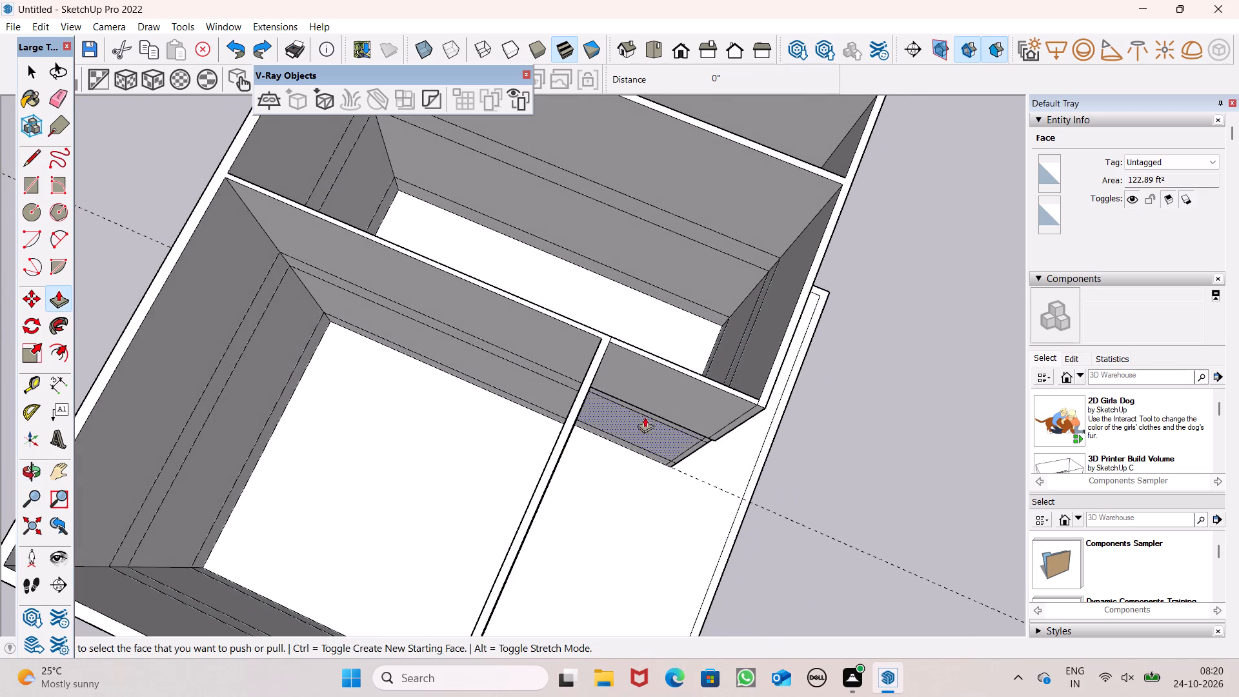
Pull the porch return wall's narrow band, lower section and base band, including their front-end strips, out 3 15/16", flush with the upper section.
middle_drag(726, 419, 750, 309)
scroll(724, 394, up, 4)
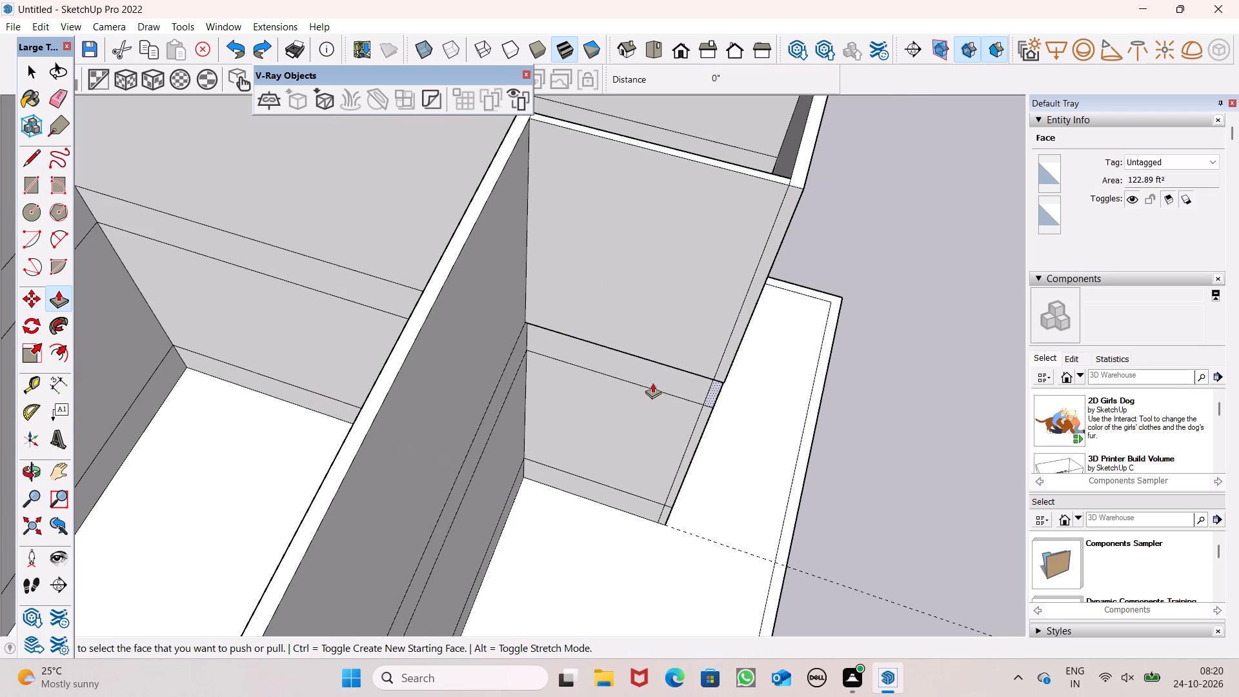
drag(650, 372, 694, 364)
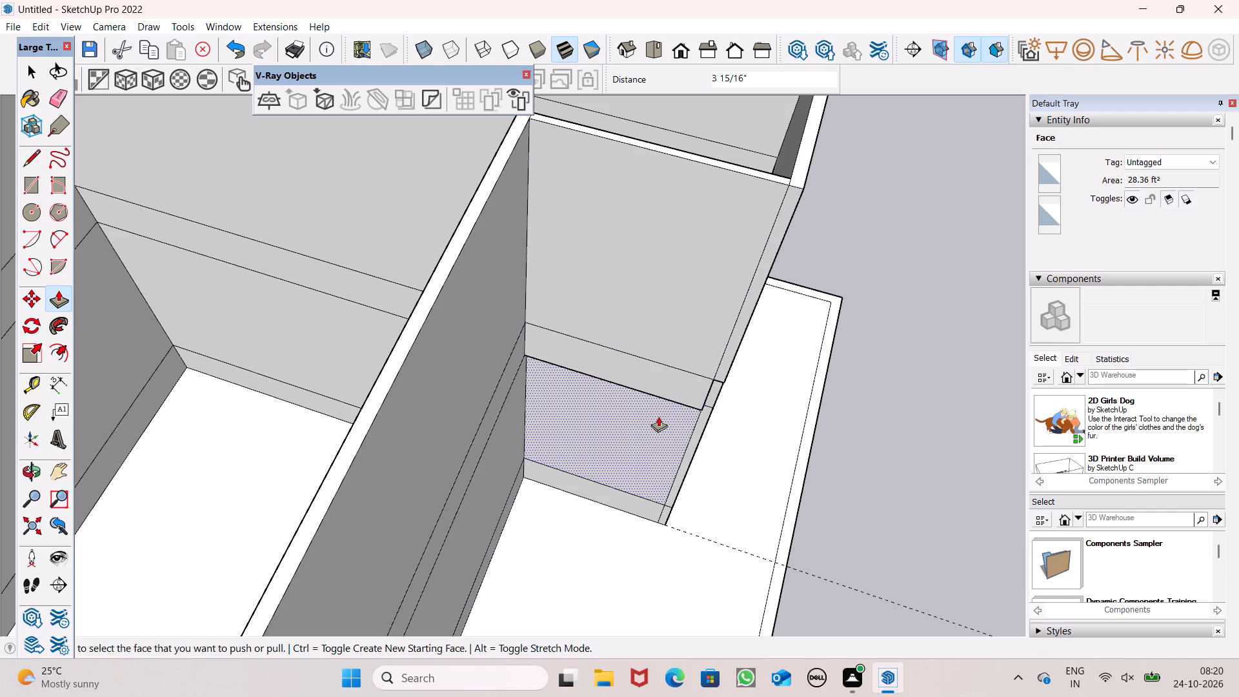
drag(657, 420, 687, 402)
drag(614, 498, 652, 489)
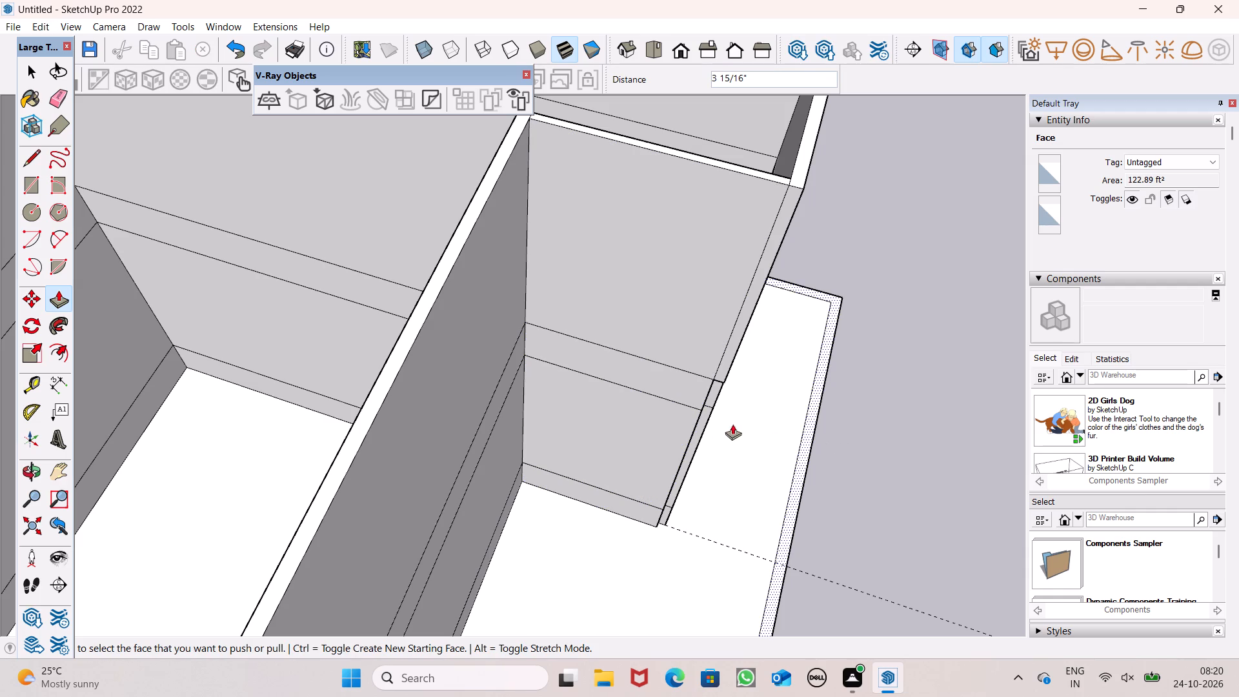
drag(712, 401, 694, 407)
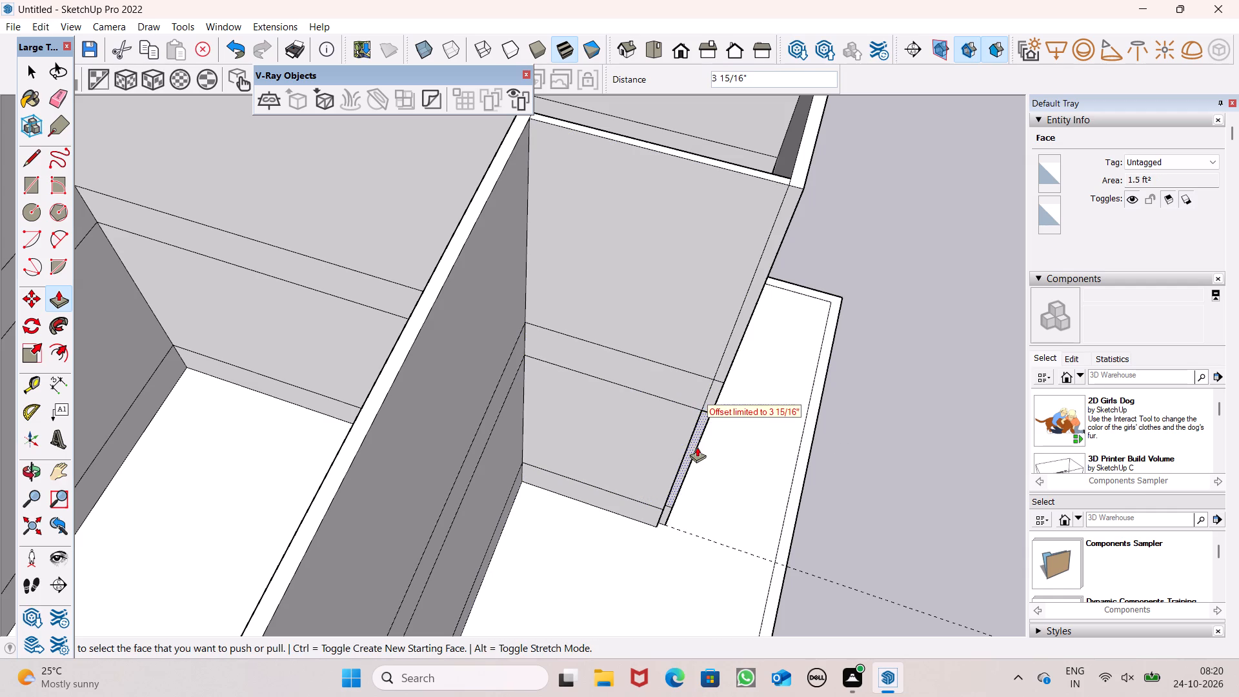
drag(697, 447, 683, 451)
drag(664, 518, 665, 516)
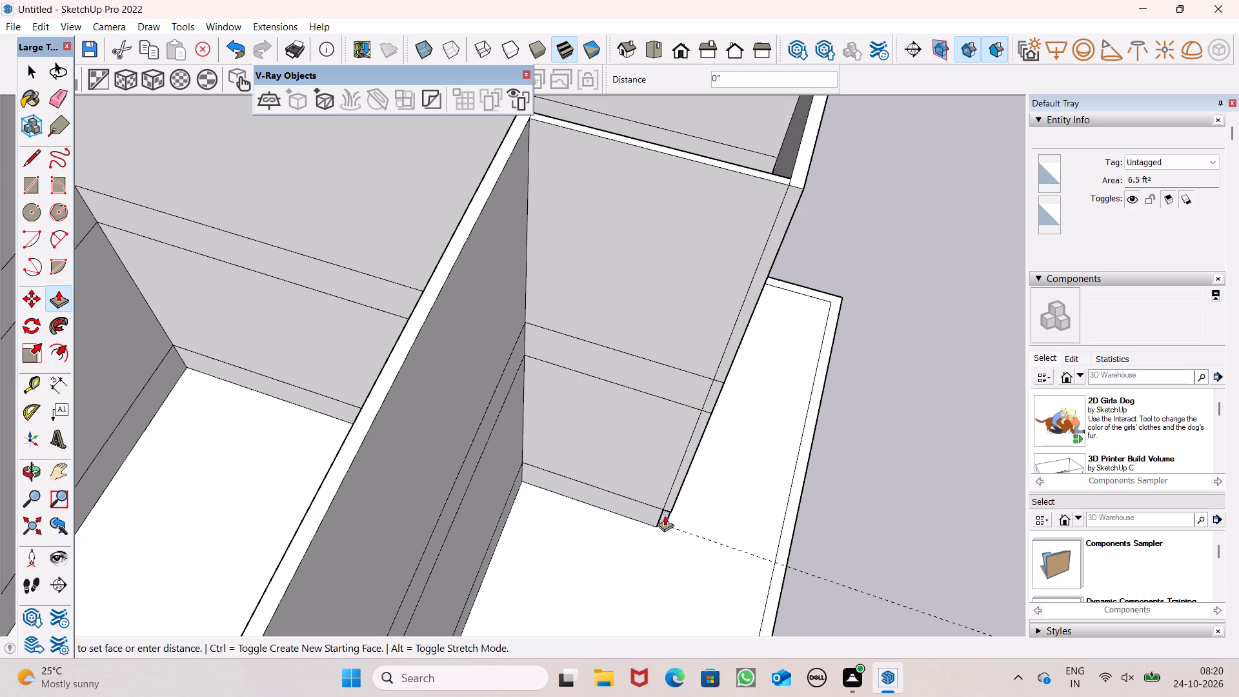
drag(665, 516, 650, 517)
Erase the dashed guide line that runs across the building.
scroll(886, 343, down, 5)
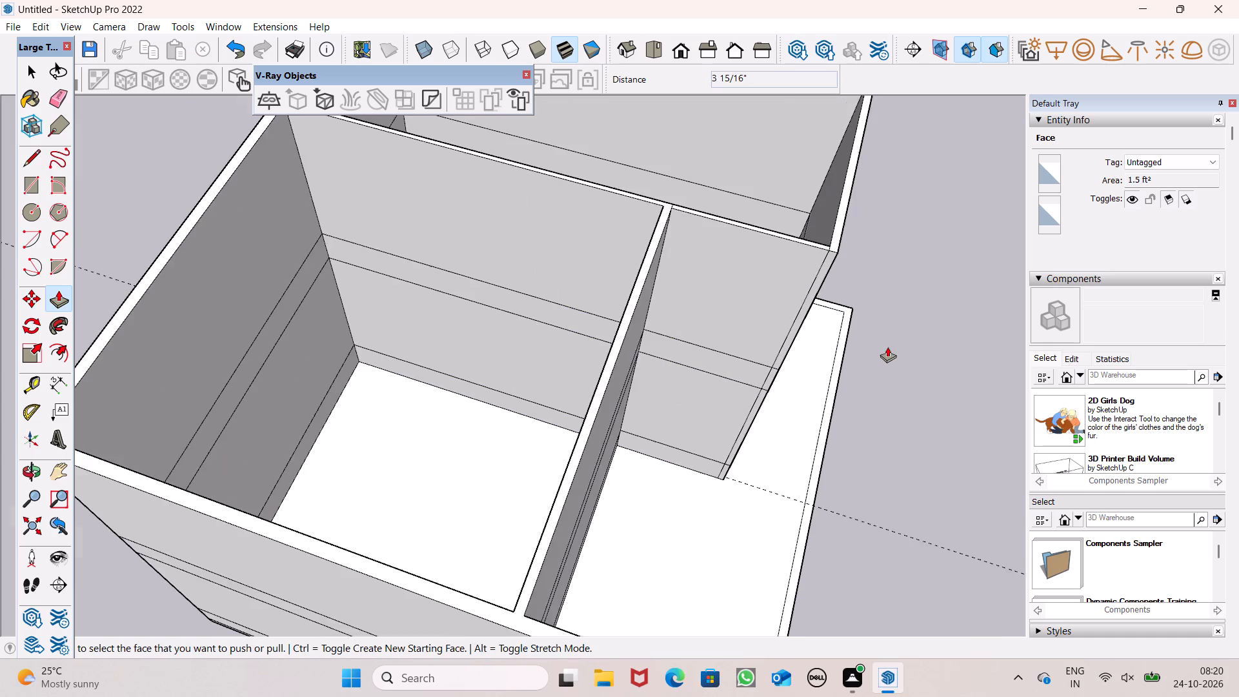
scroll(887, 347, down, 6)
middle_drag(842, 389, 601, 487)
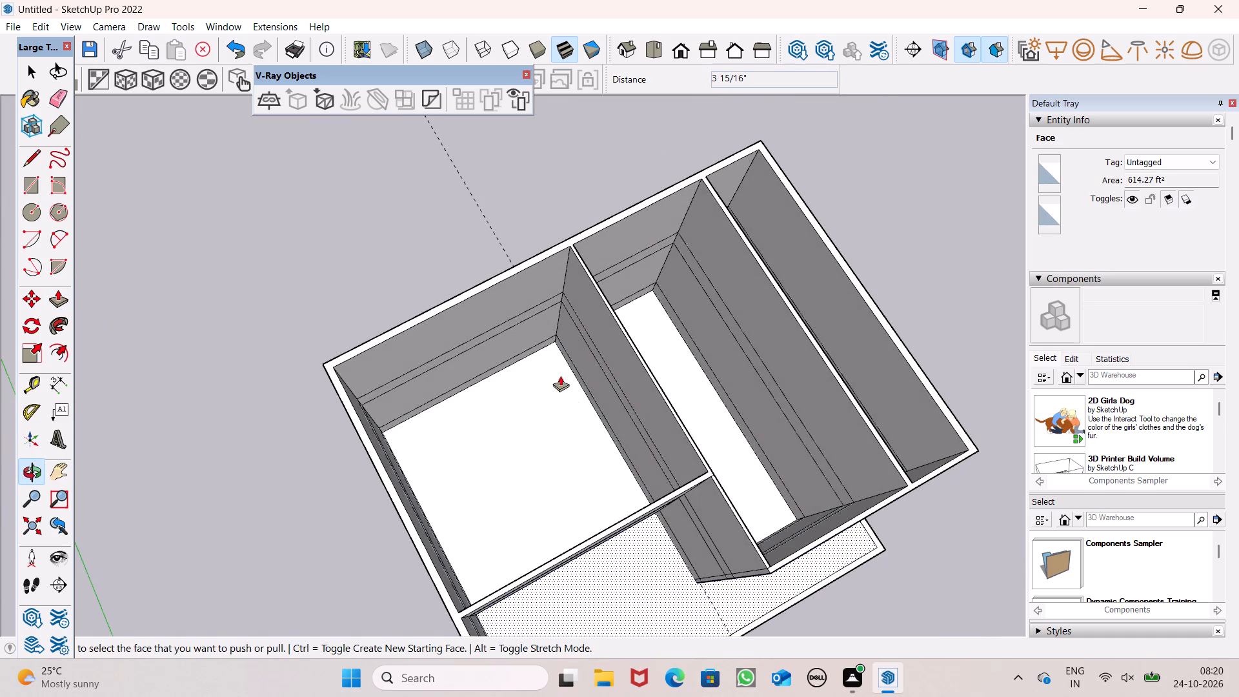
key(space)
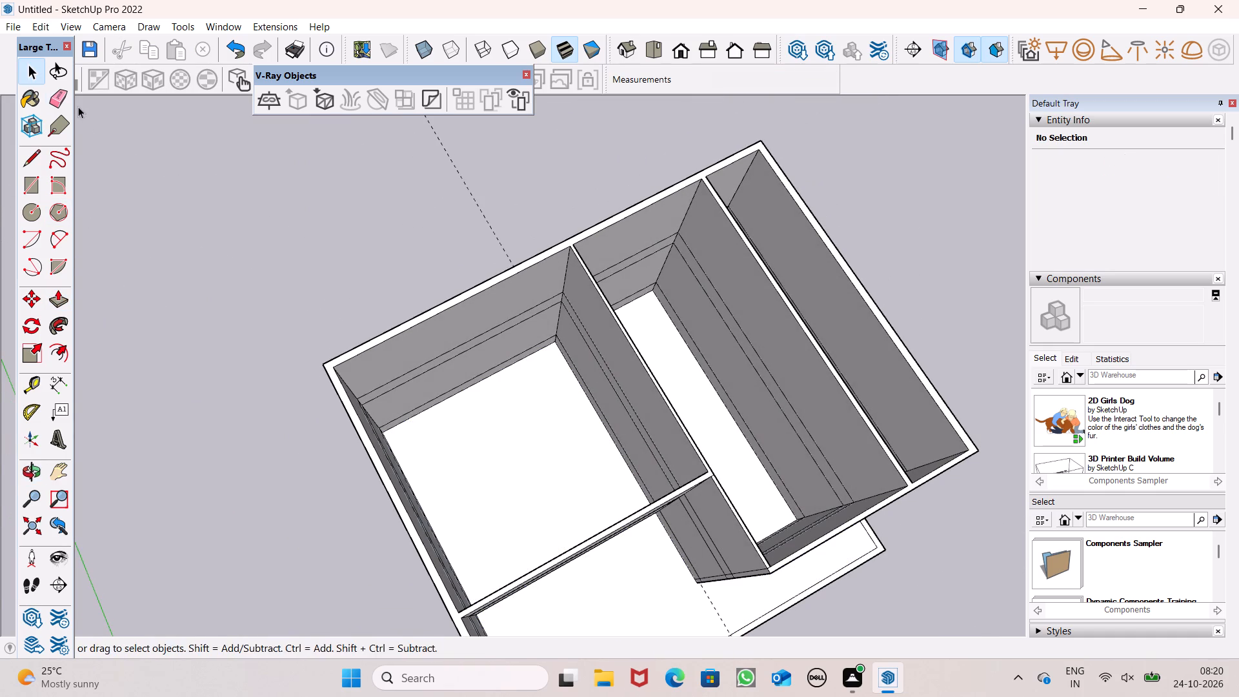
click(58, 101)
drag(433, 192, 472, 193)
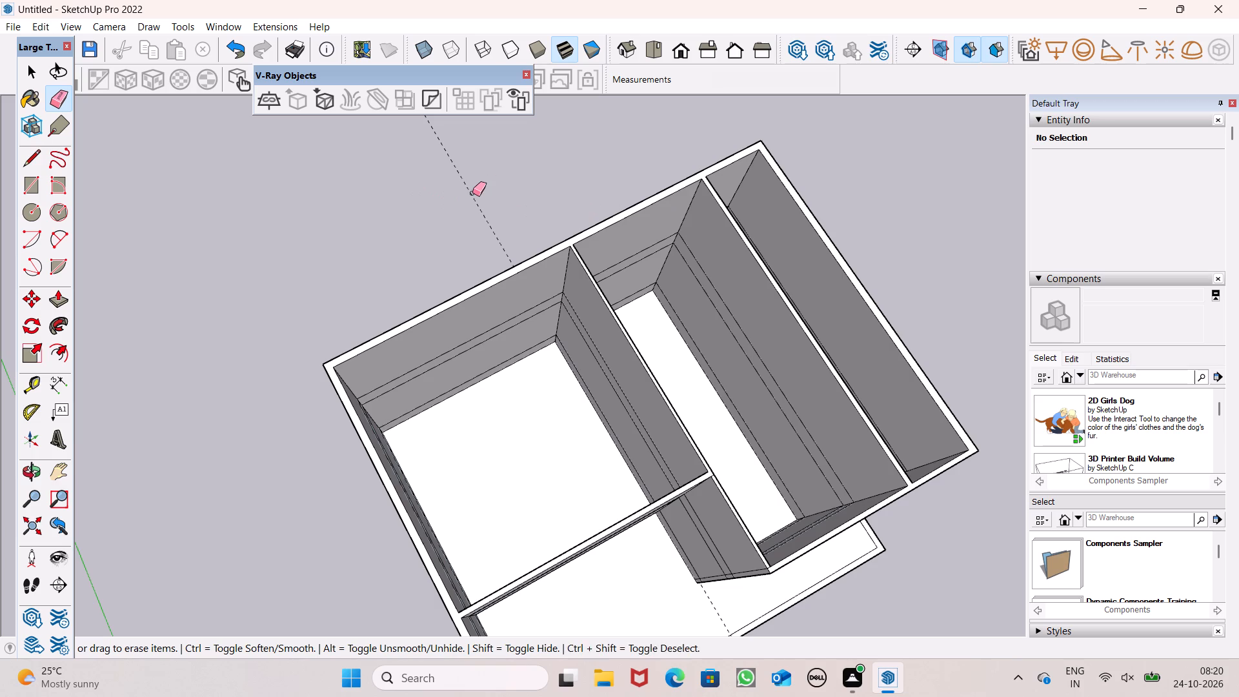
drag(472, 193, 467, 196)
click(467, 196)
Examine the porch and front walls of the building from several angles, checking how the wall sections and bands line up.
scroll(607, 133, down, 6)
middle_drag(652, 346, 739, 117)
scroll(735, 123, up, 2)
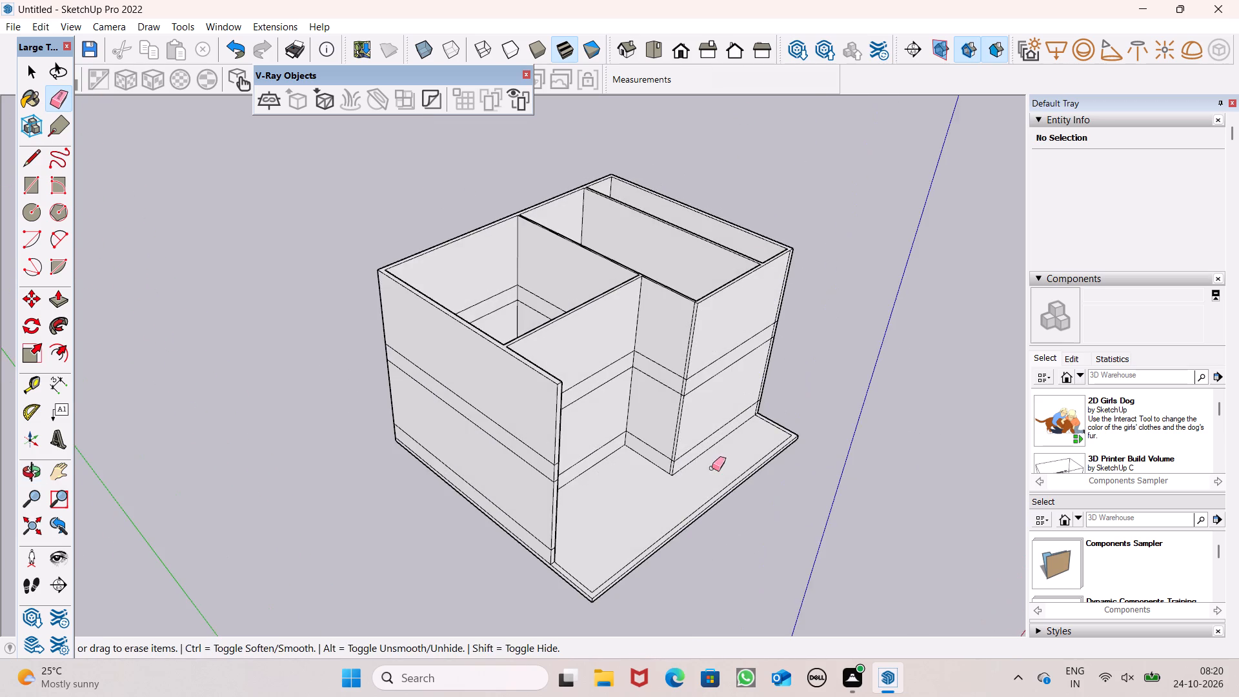
scroll(710, 467, up, 7)
middle_drag(657, 478, 675, 406)
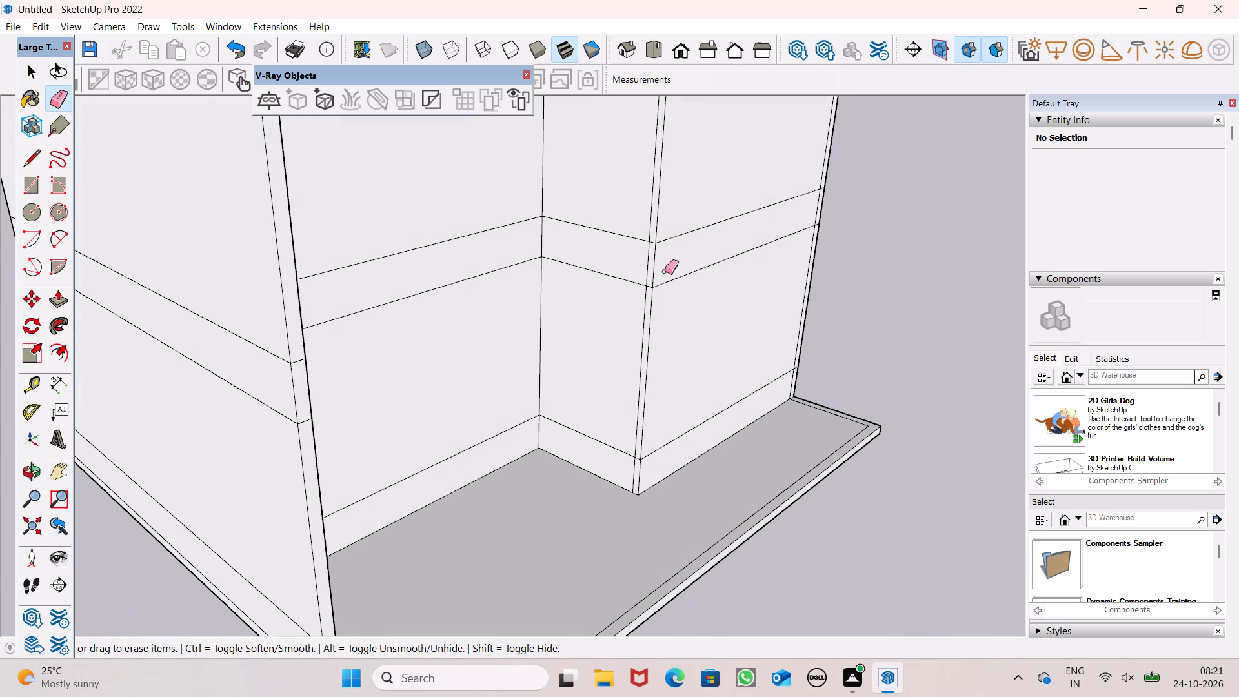
scroll(803, 291, down, 9)
middle_drag(865, 350, 689, 362)
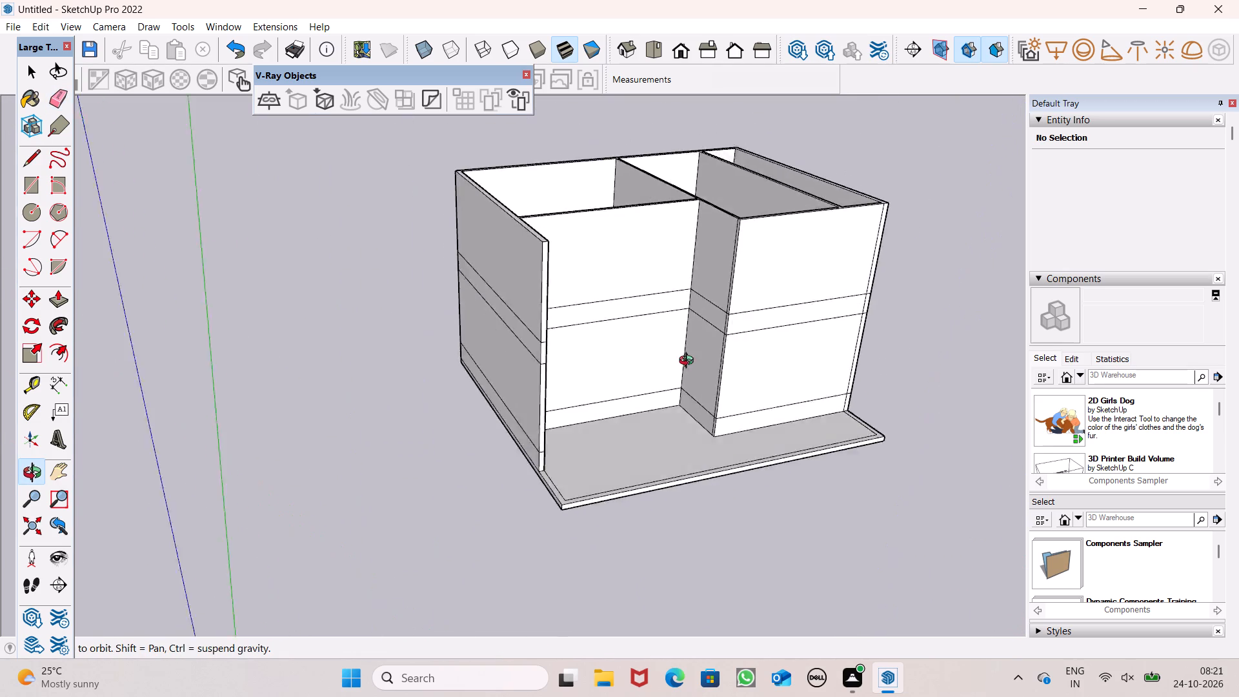
middle_drag(689, 362, 475, 365)
scroll(853, 245, down, 4)
middle_drag(838, 272, 918, 197)
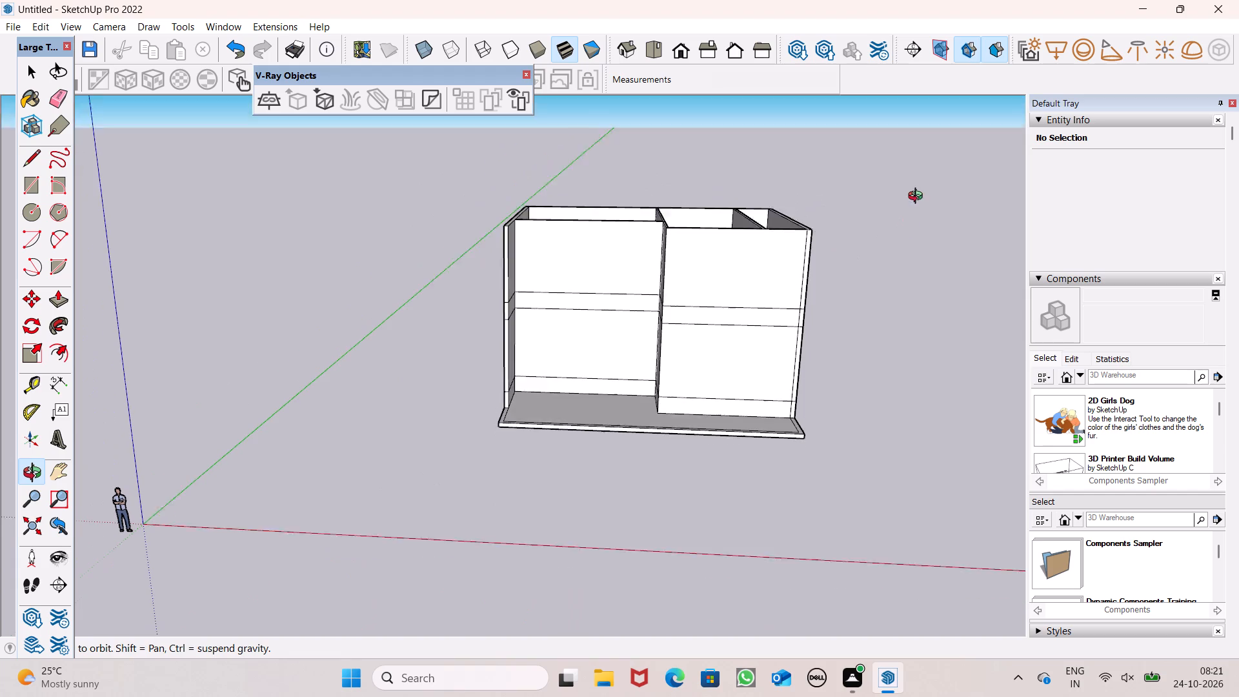
middle_drag(918, 197, 923, 196)
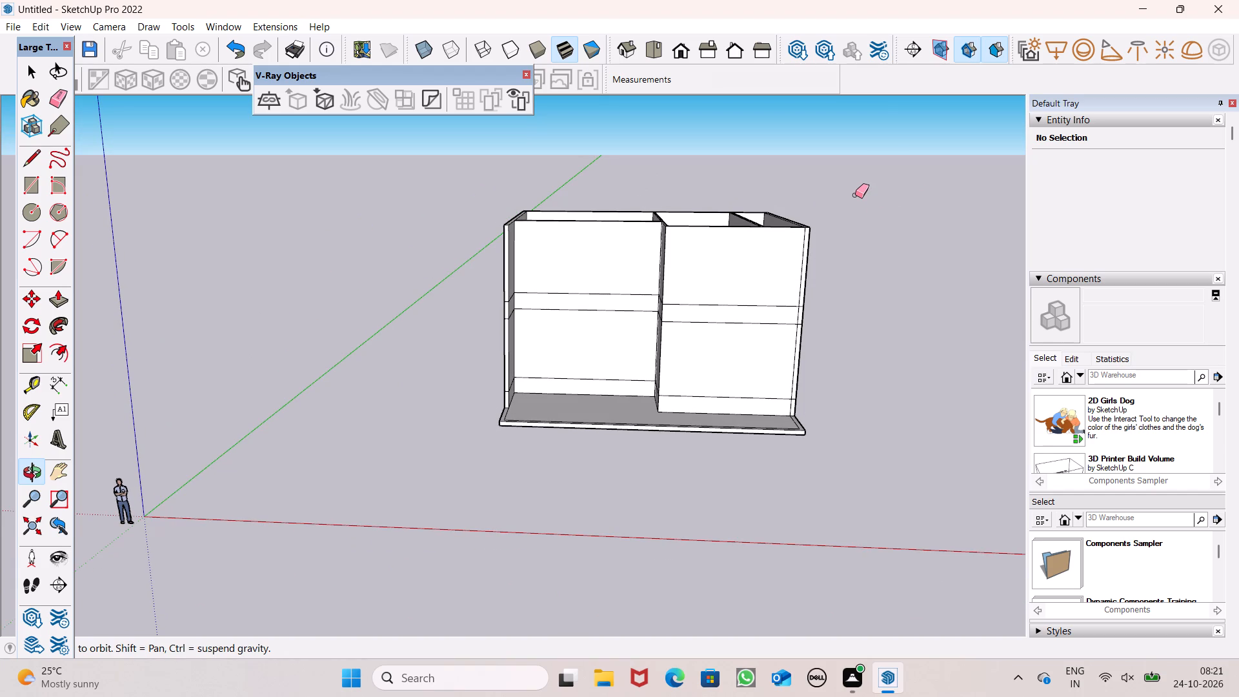
scroll(898, 250, down, 2)
middle_drag(857, 292, 865, 377)
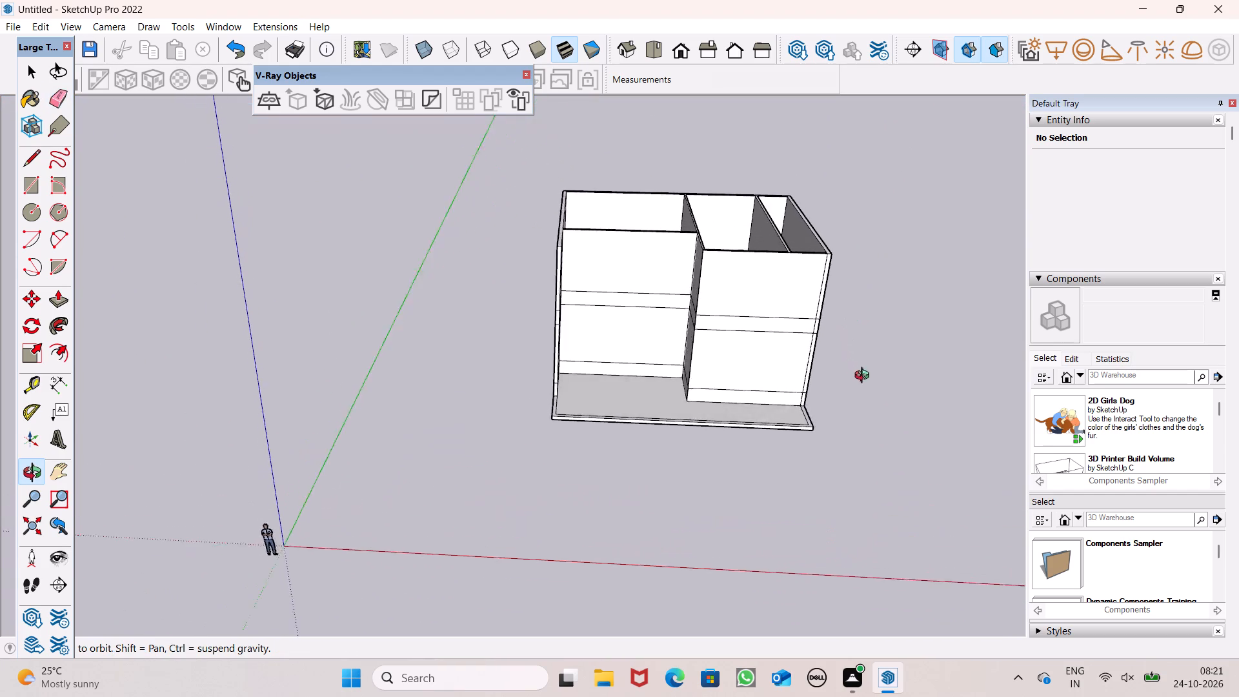
middle_drag(865, 377, 842, 397)
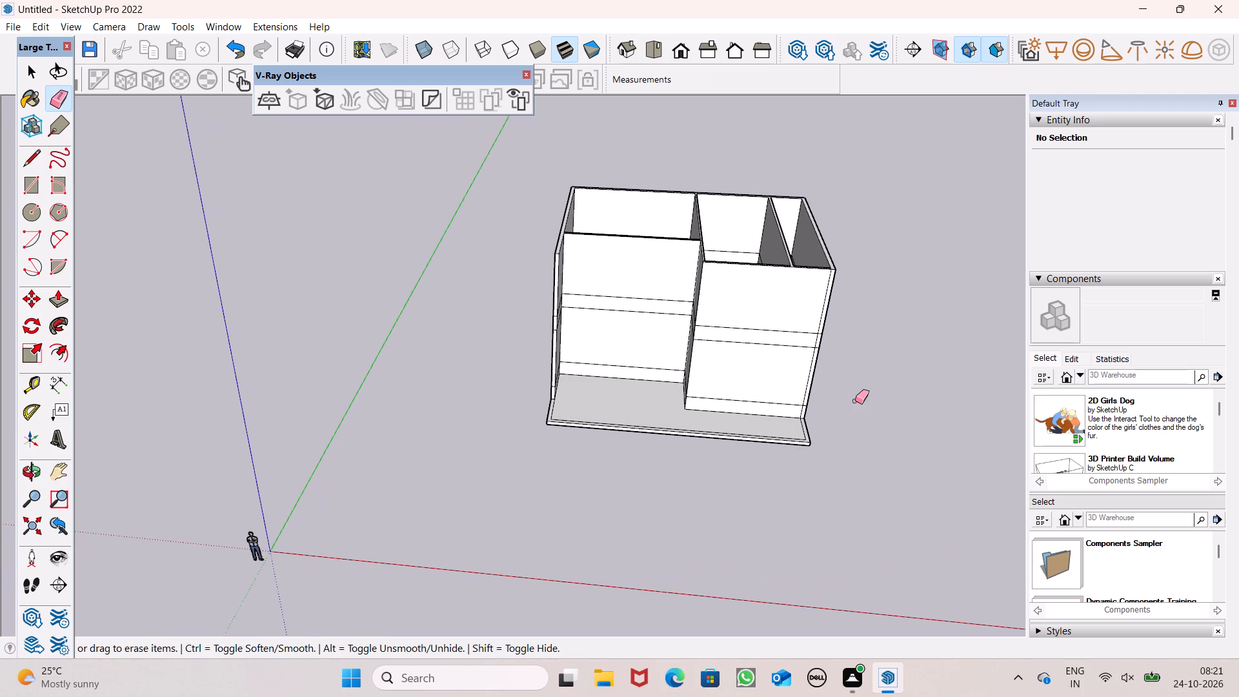
Pull the narrow band of the porch's back wall out 9' 11 7/16" to form a floor slab over the porch.
double_click(57, 299)
scroll(623, 328, up, 4)
drag(601, 294, 596, 307)
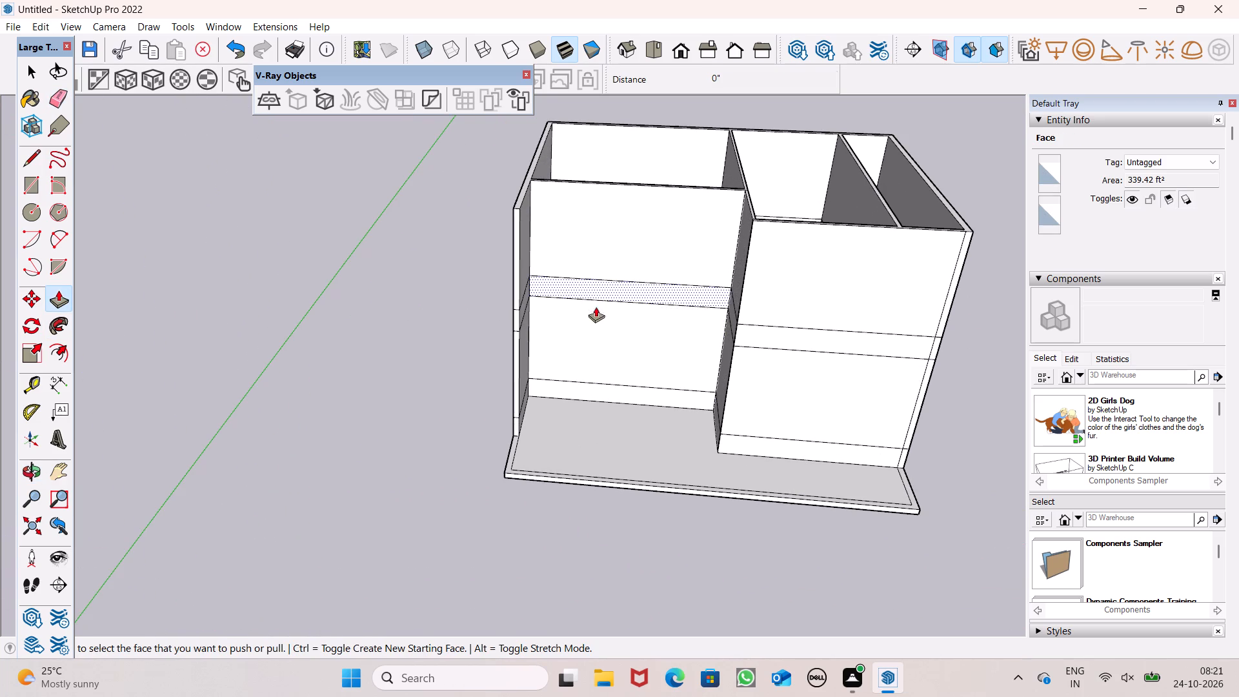
drag(596, 307, 528, 330)
Erase the leftover line segments on the wall tops where the porch return wall meets the back wall and the front wall.
scroll(601, 259, down, 5)
middle_drag(590, 321, 552, 647)
scroll(701, 469, up, 2)
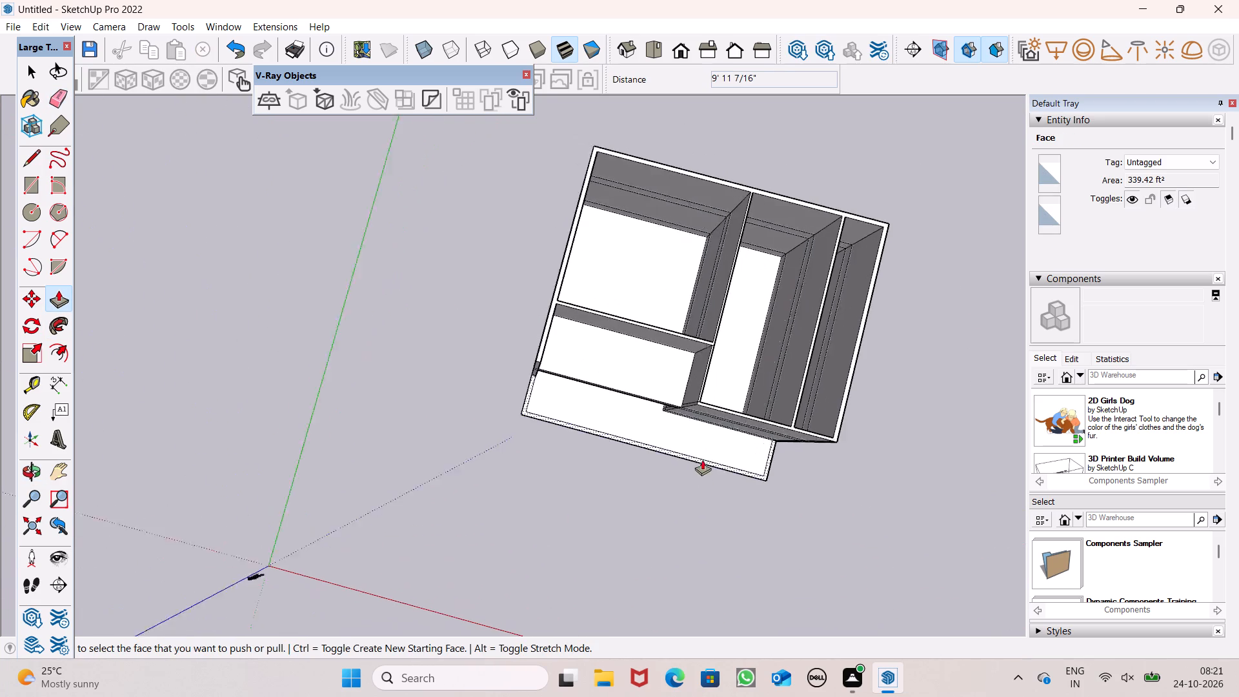
scroll(702, 460, up, 6)
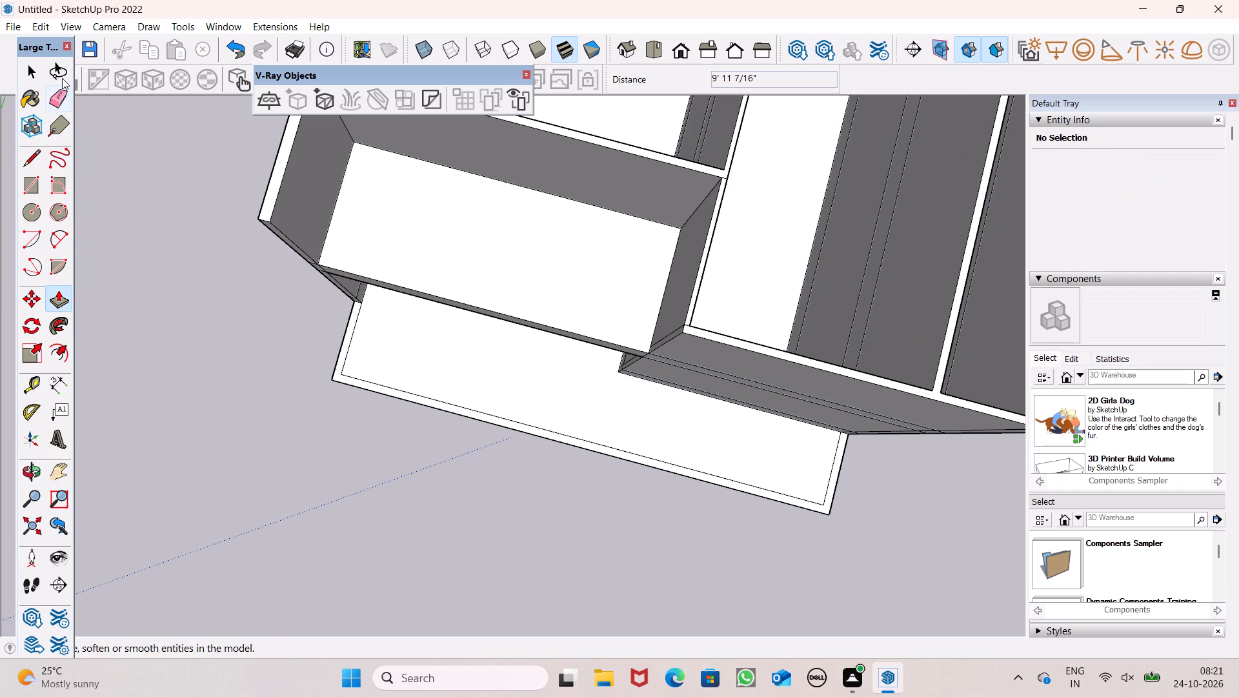
click(51, 101)
scroll(700, 165, up, 5)
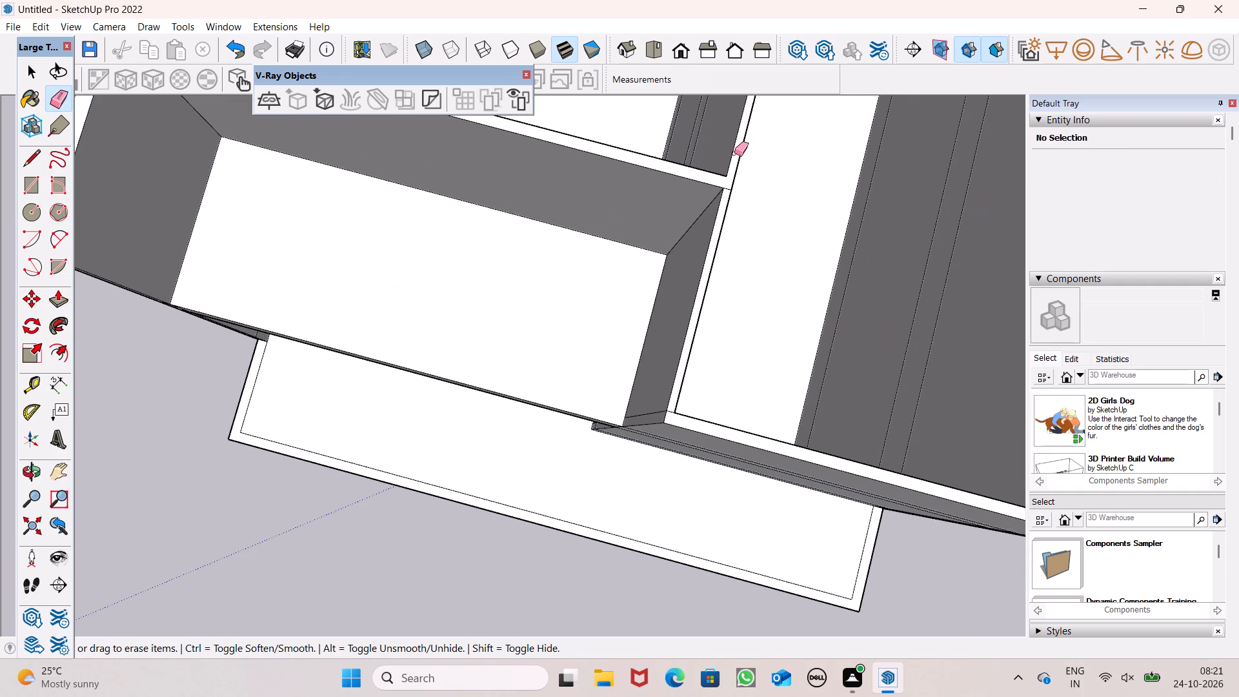
scroll(727, 199, up, 7)
drag(727, 192, 727, 188)
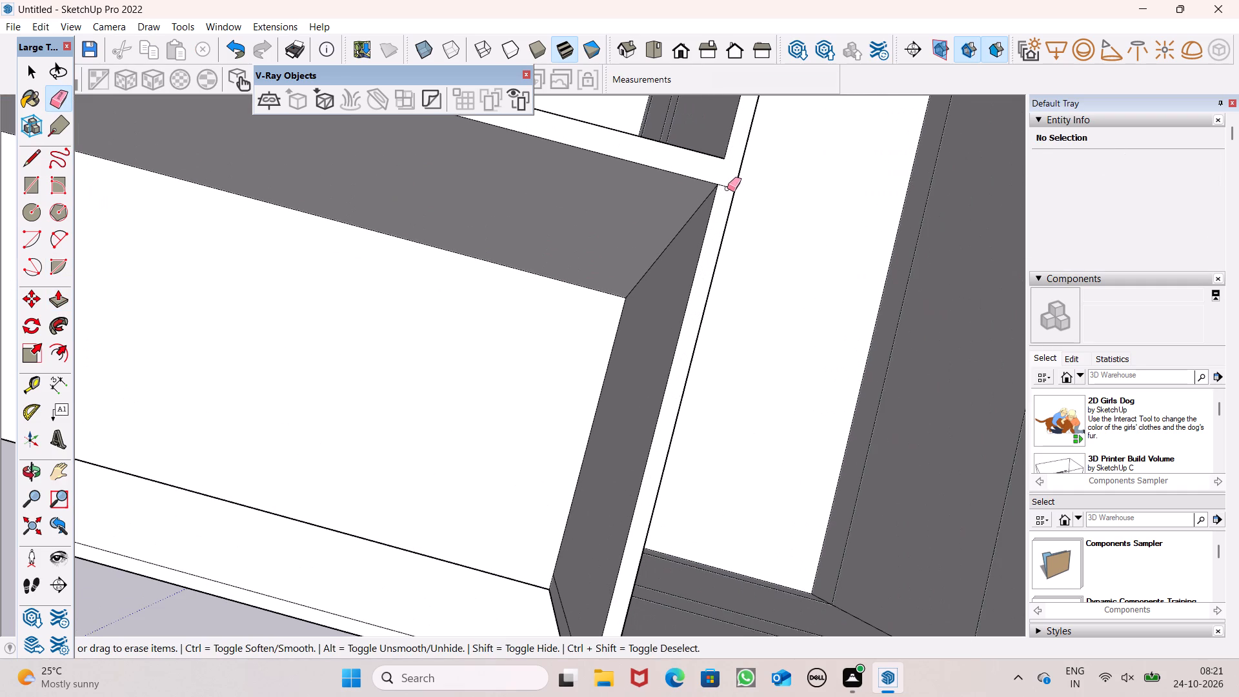
drag(727, 188, 727, 183)
scroll(738, 173, down, 8)
scroll(729, 467, up, 5)
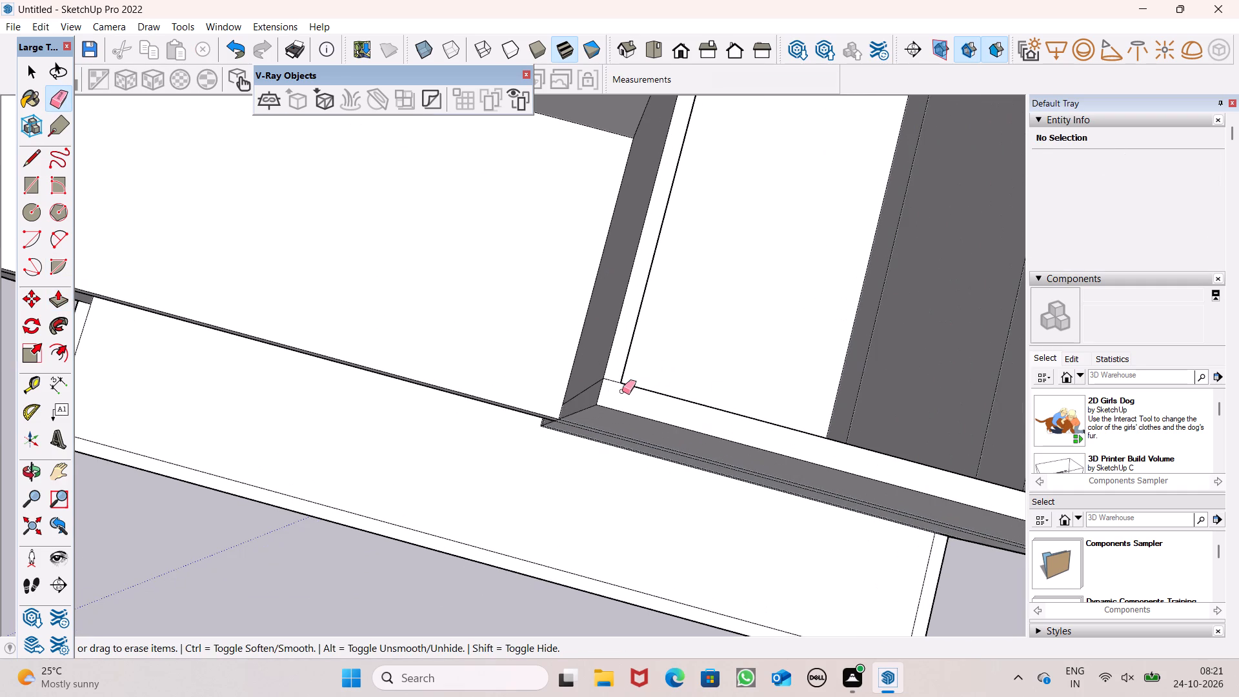
drag(614, 383, 618, 372)
Erase the leftover vertical lines near the front end of the porch return wall's upper and lower sections.
scroll(602, 376, down, 4)
middle_drag(536, 407, 696, 345)
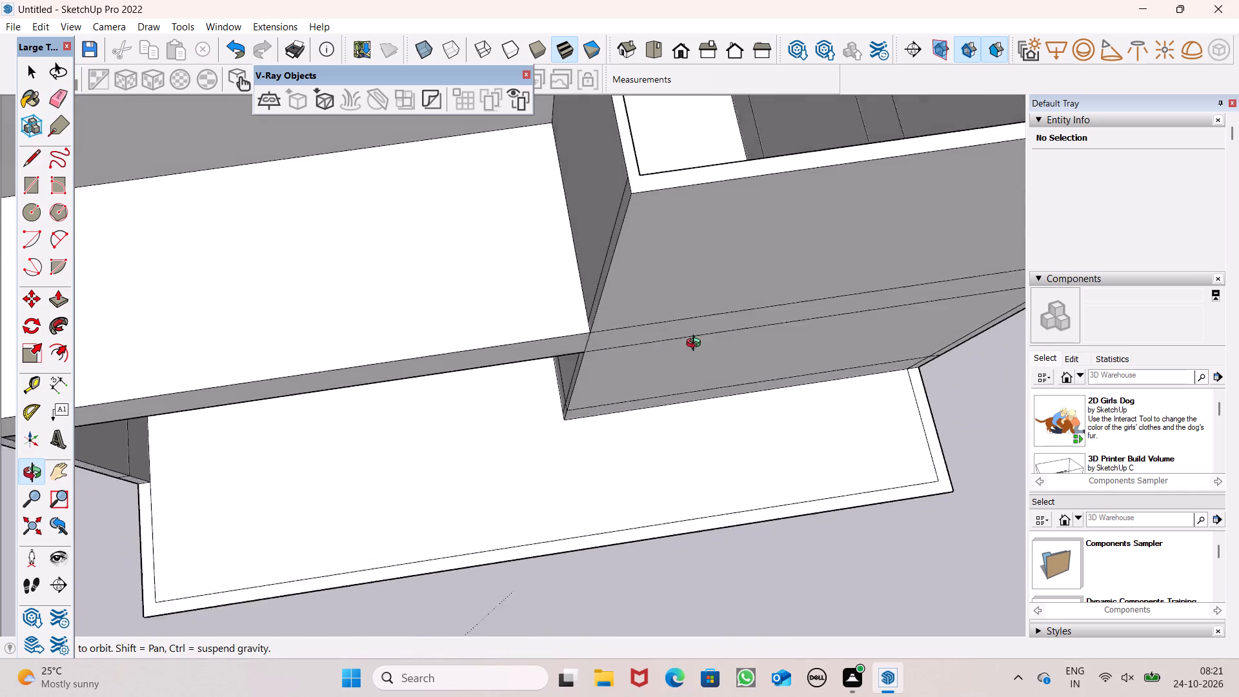
middle_drag(696, 345, 843, 361)
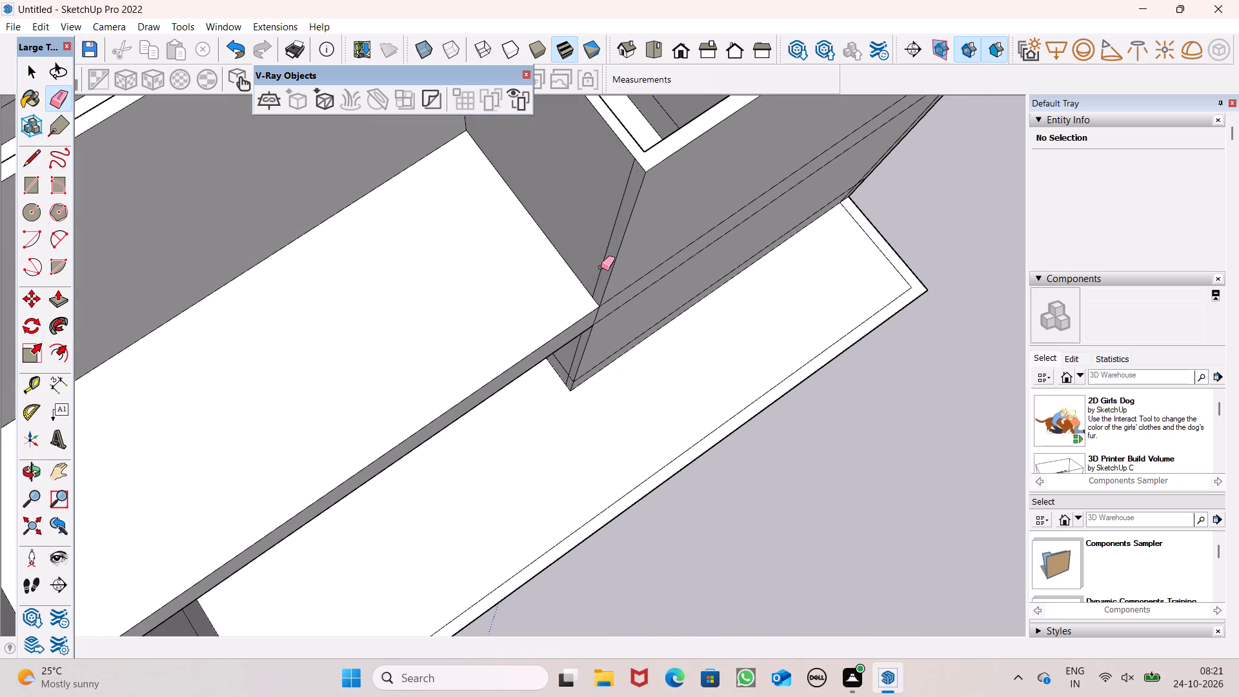
click(605, 264)
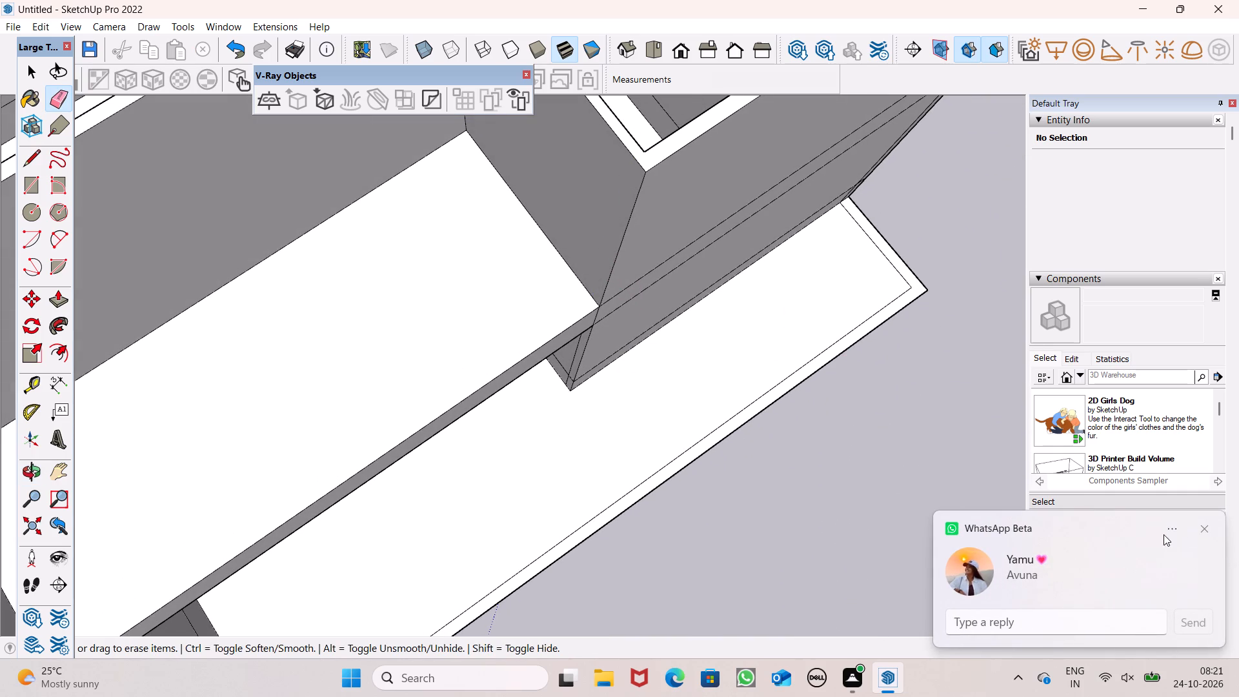
click(1199, 531)
scroll(561, 381, up, 6)
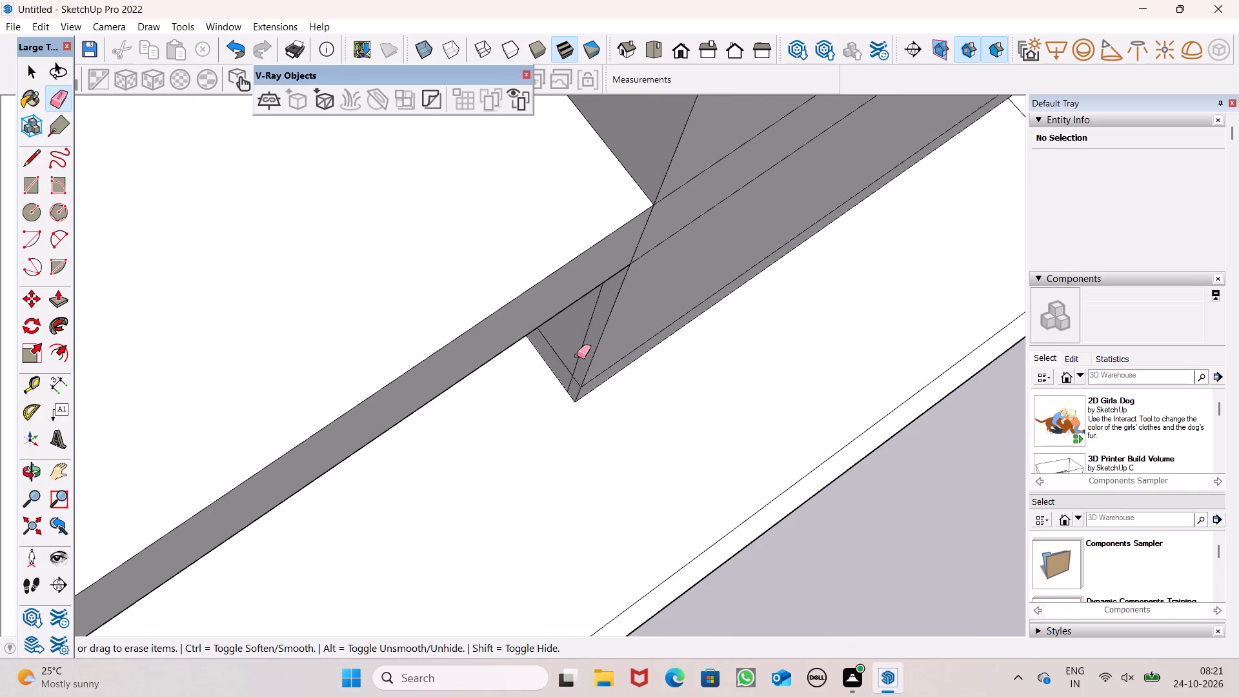
drag(577, 356, 584, 356)
scroll(592, 423, down, 6)
middle_drag(798, 450, 606, 252)
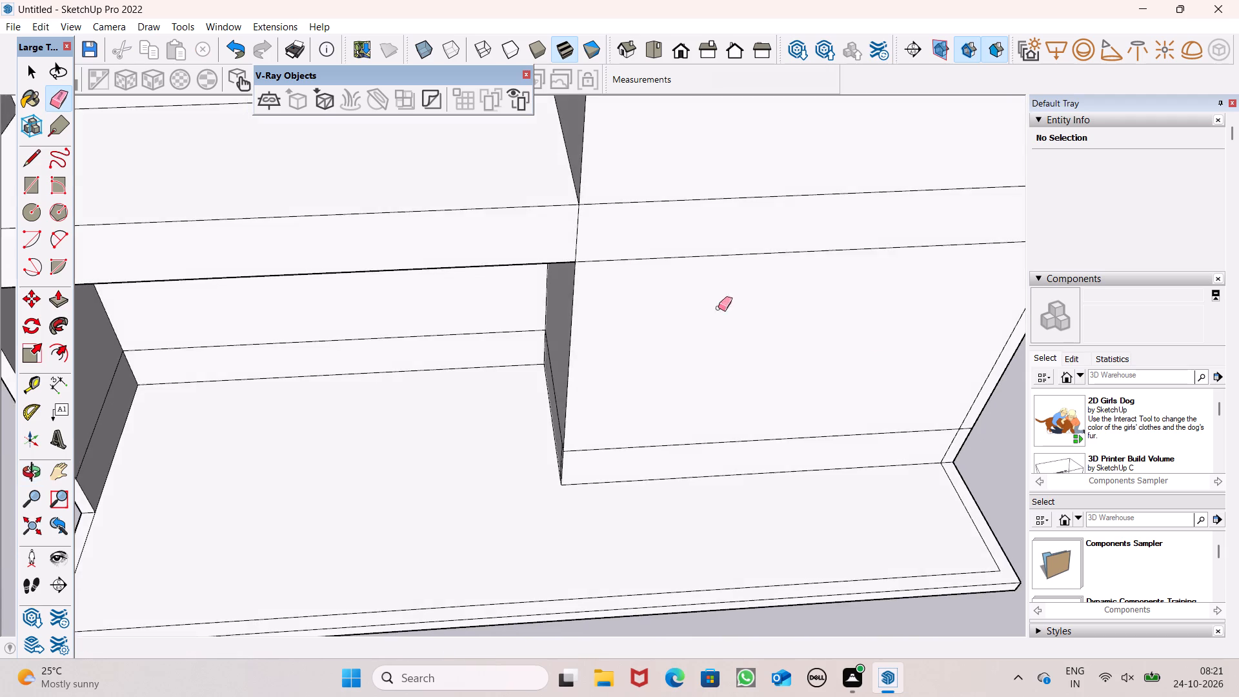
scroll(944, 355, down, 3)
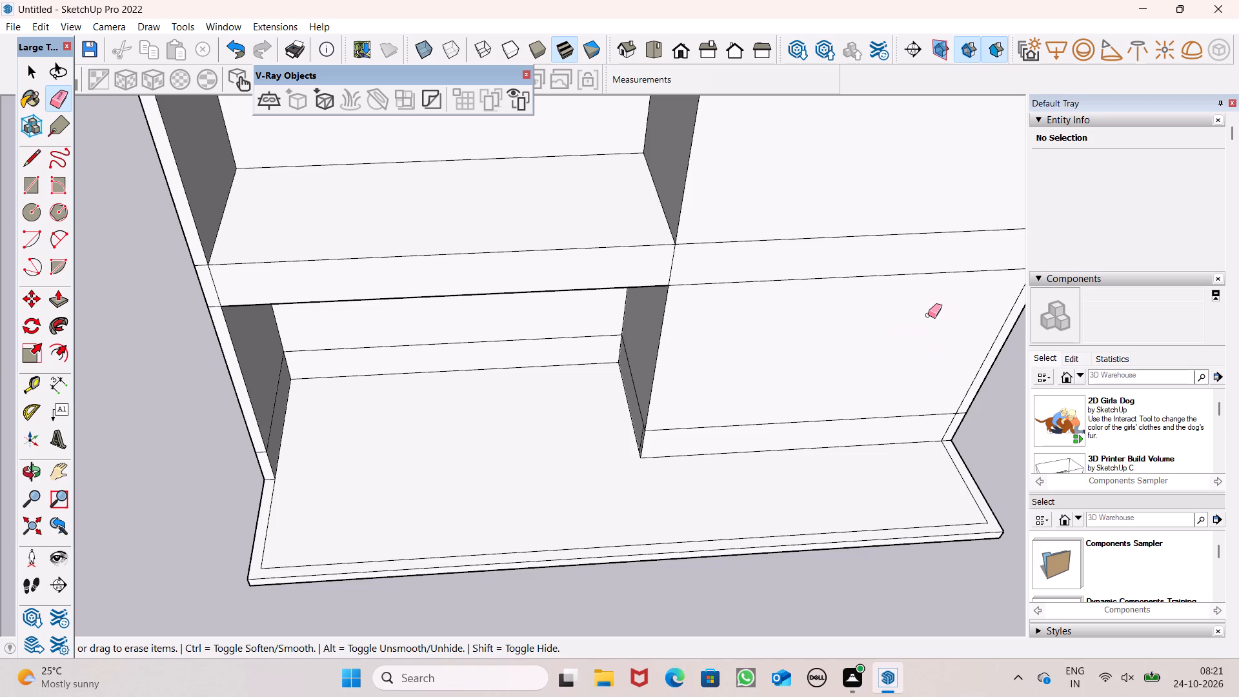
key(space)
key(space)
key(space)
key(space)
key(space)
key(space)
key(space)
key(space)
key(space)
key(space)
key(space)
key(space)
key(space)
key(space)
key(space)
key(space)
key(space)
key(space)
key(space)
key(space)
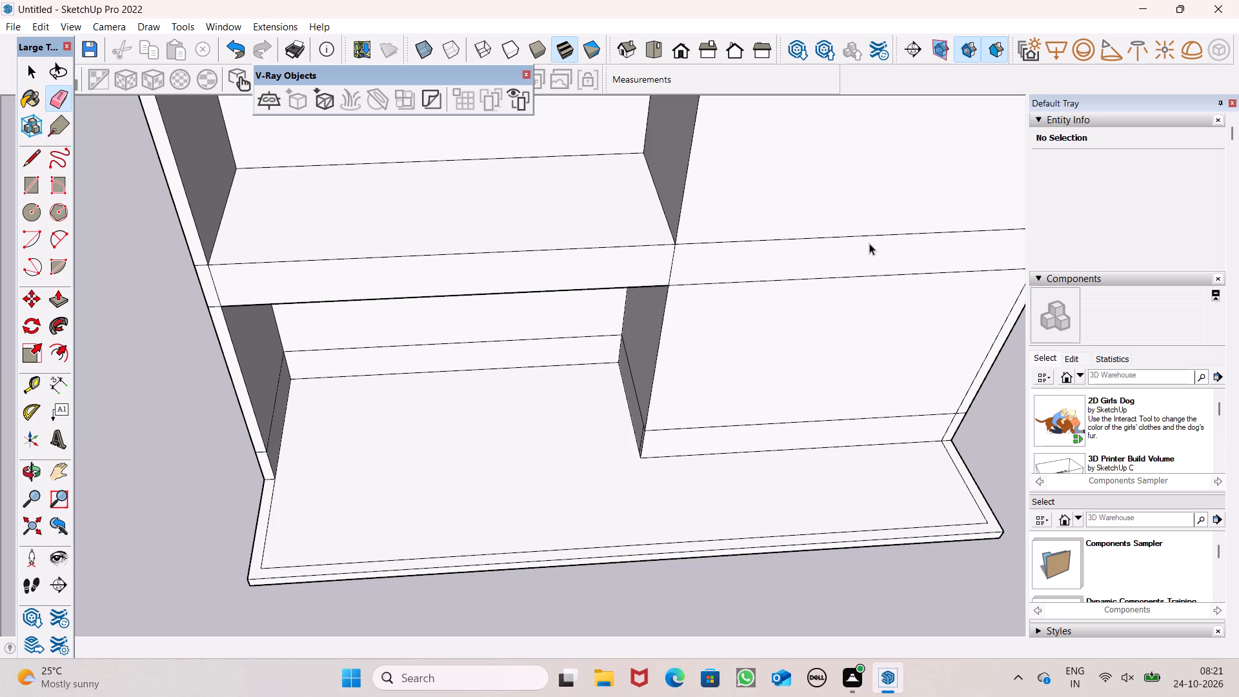
Examine the building's front, porch slab and wall tops from low and high viewpoints.
scroll(869, 243, down, 6)
middle_drag(856, 248, 772, 97)
scroll(849, 248, up, 1)
scroll(772, 97, up, 1)
scroll(762, 209, down, 6)
middle_drag(780, 260, 727, 85)
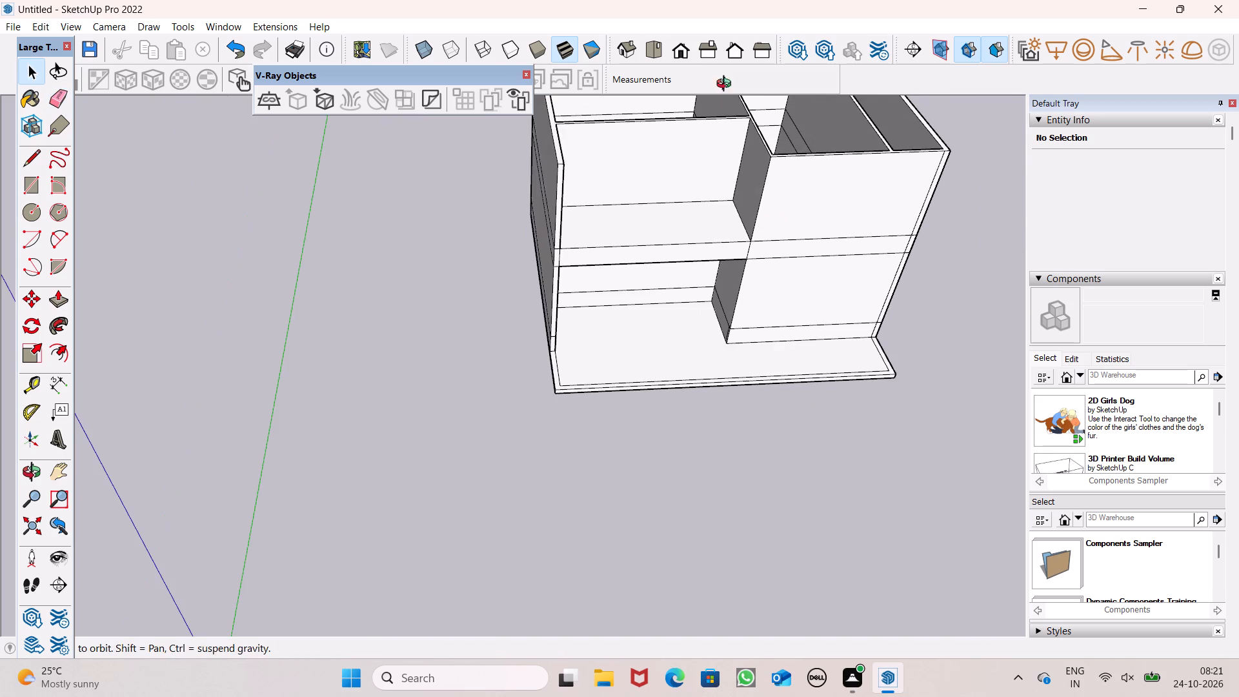
middle_drag(727, 85, 601, 62)
scroll(589, 214, down, 5)
middle_drag(612, 213, 558, 18)
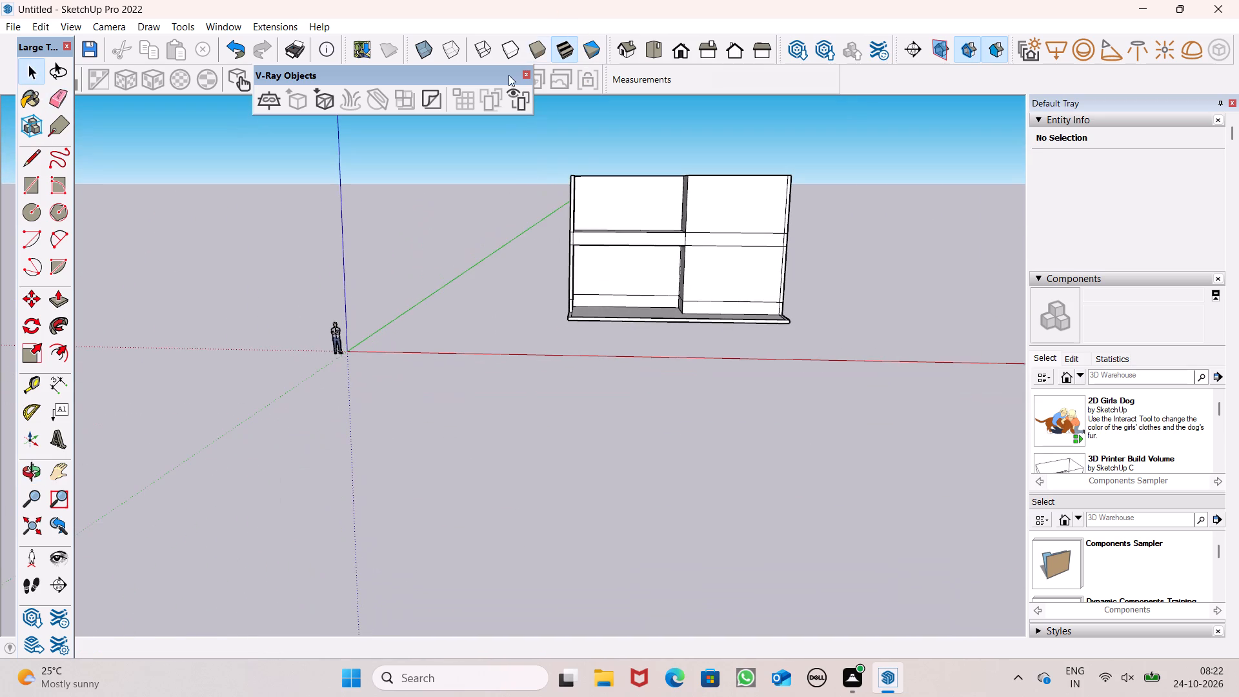
scroll(594, 483, down, 4)
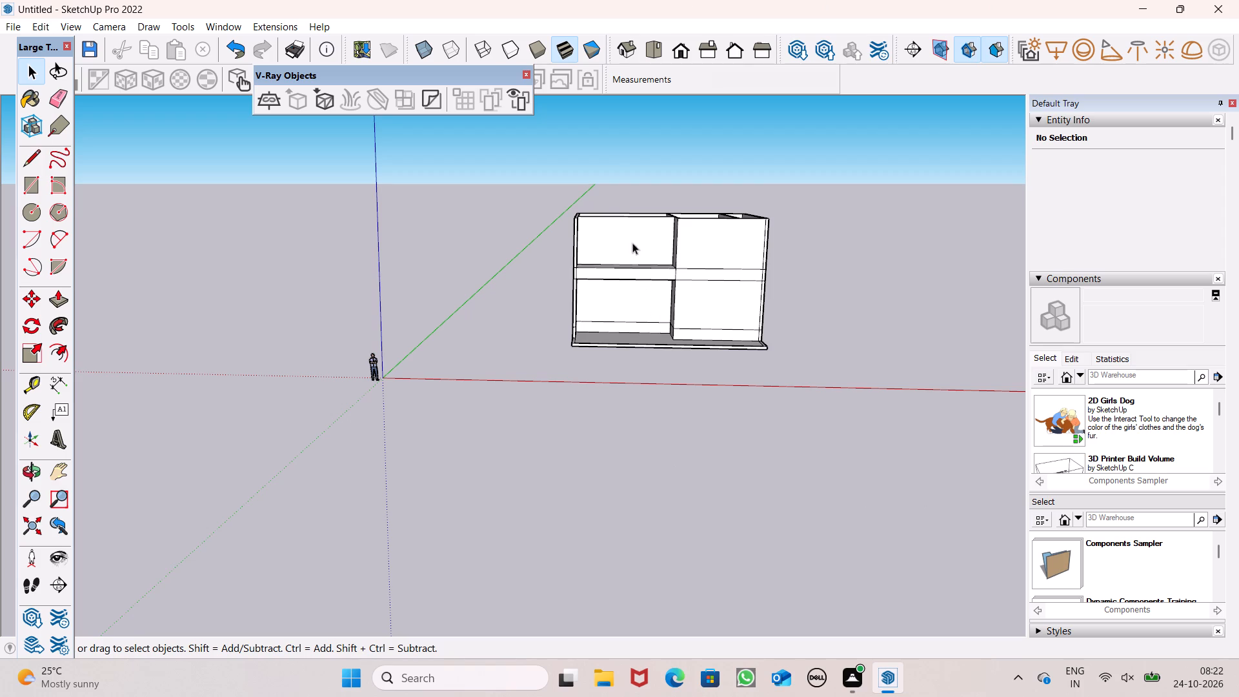
scroll(617, 167, up, 7)
scroll(655, 320, up, 1)
middle_drag(654, 320, 653, 309)
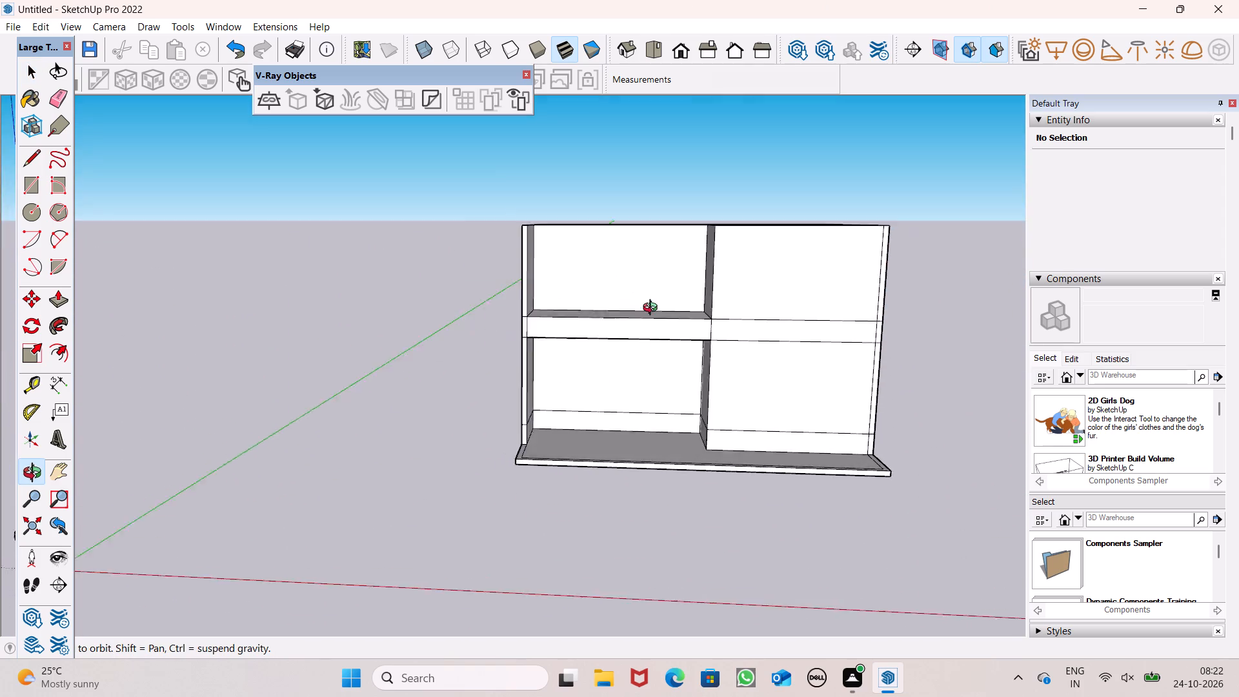
middle_drag(653, 309, 698, 497)
middle_drag(696, 420, 681, 449)
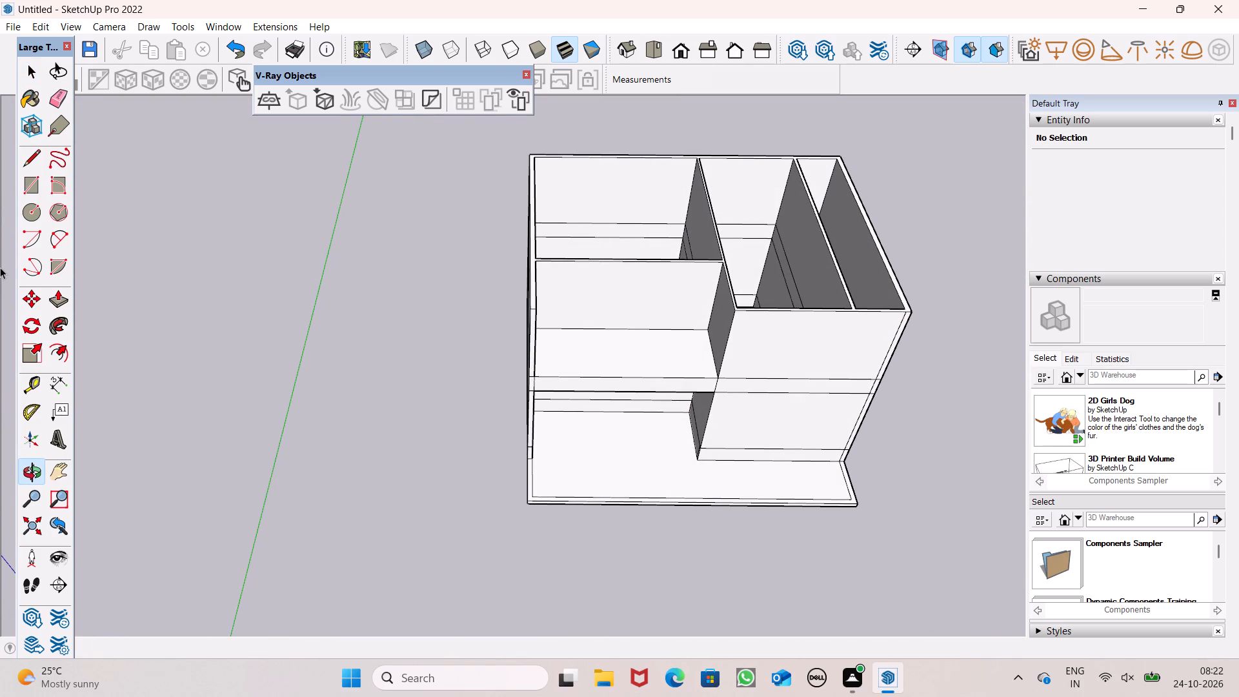
Push/pull the connected top face of the walls up by 3' to add a floor-level band.
click(53, 299)
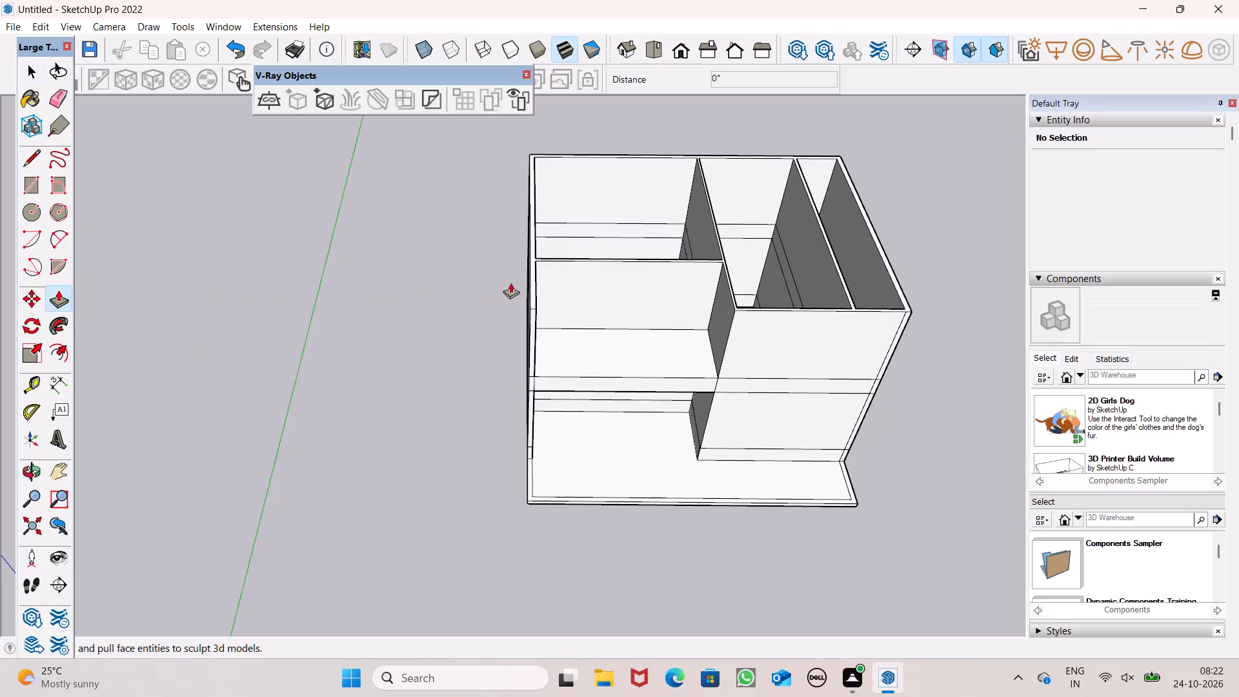
scroll(521, 283, up, 5)
drag(541, 305, 551, 270)
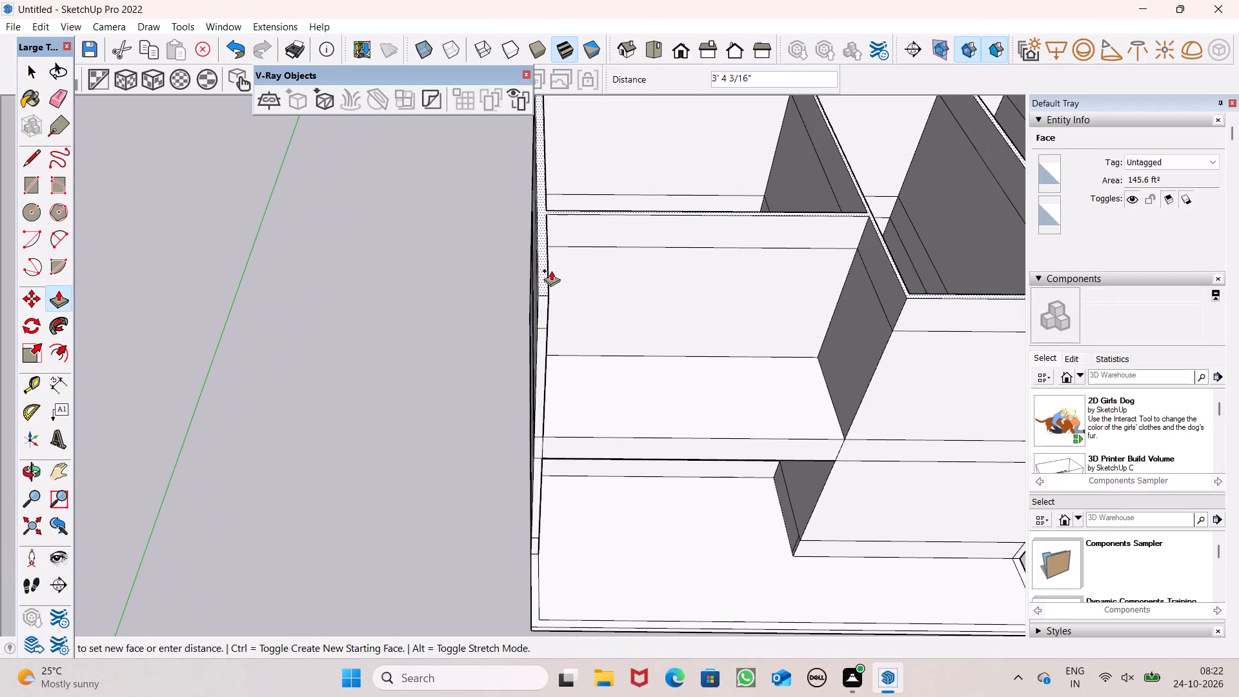
drag(551, 270, 554, 256)
text(3')
key(Return)
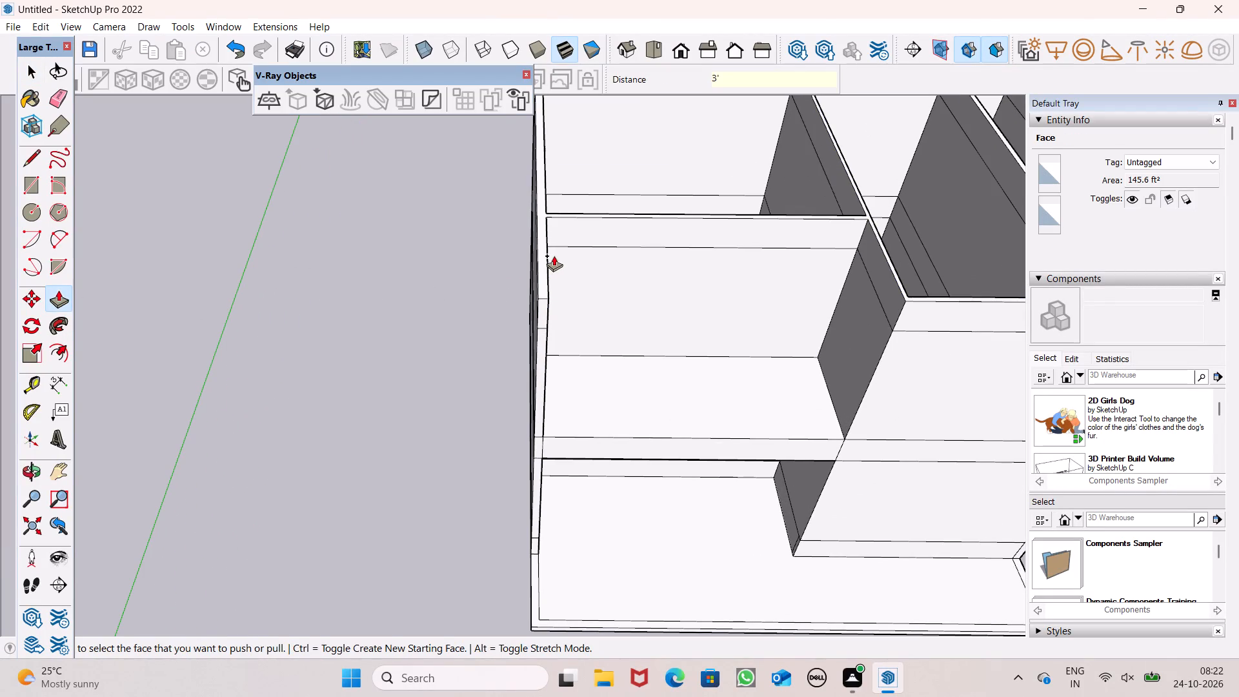
Raise the top face of the walls by a further 13' to form the third-level walls.
drag(542, 268, 551, 199)
text(13')
key(Return)
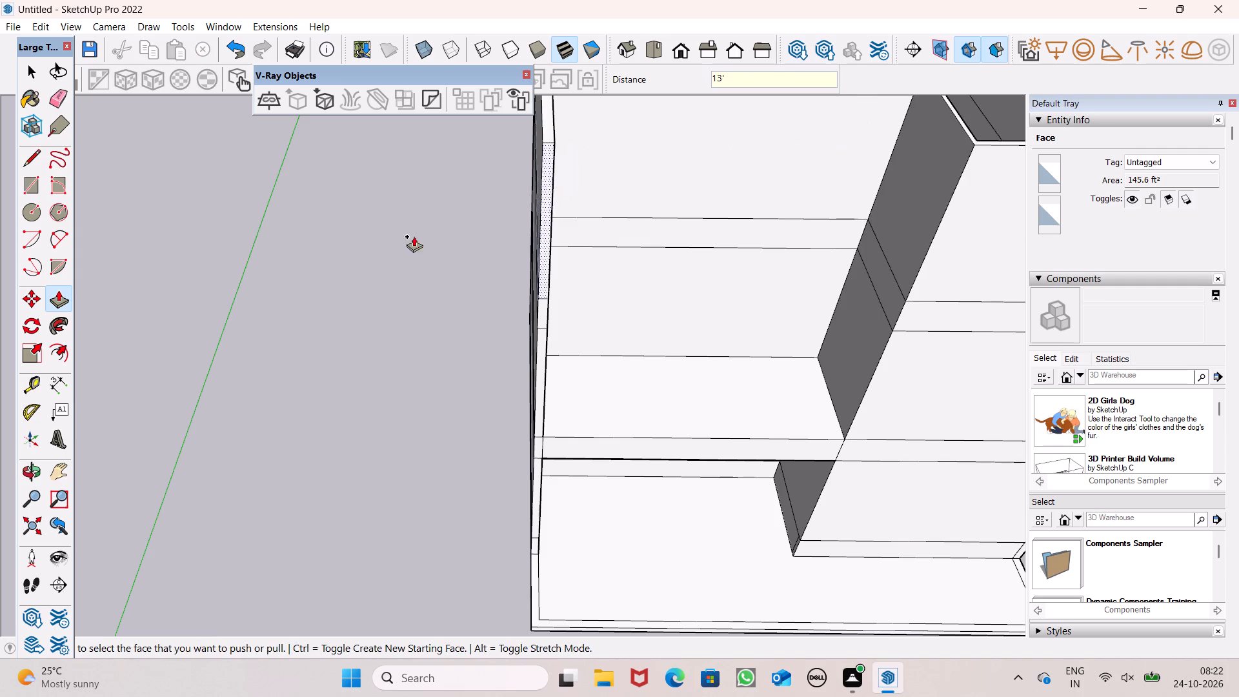
Pull the upper narrow band of the porch's back wall out 7' 11 7/16" to form a second floor slab over the porch.
scroll(392, 278, down, 6)
middle_drag(462, 309, 454, 179)
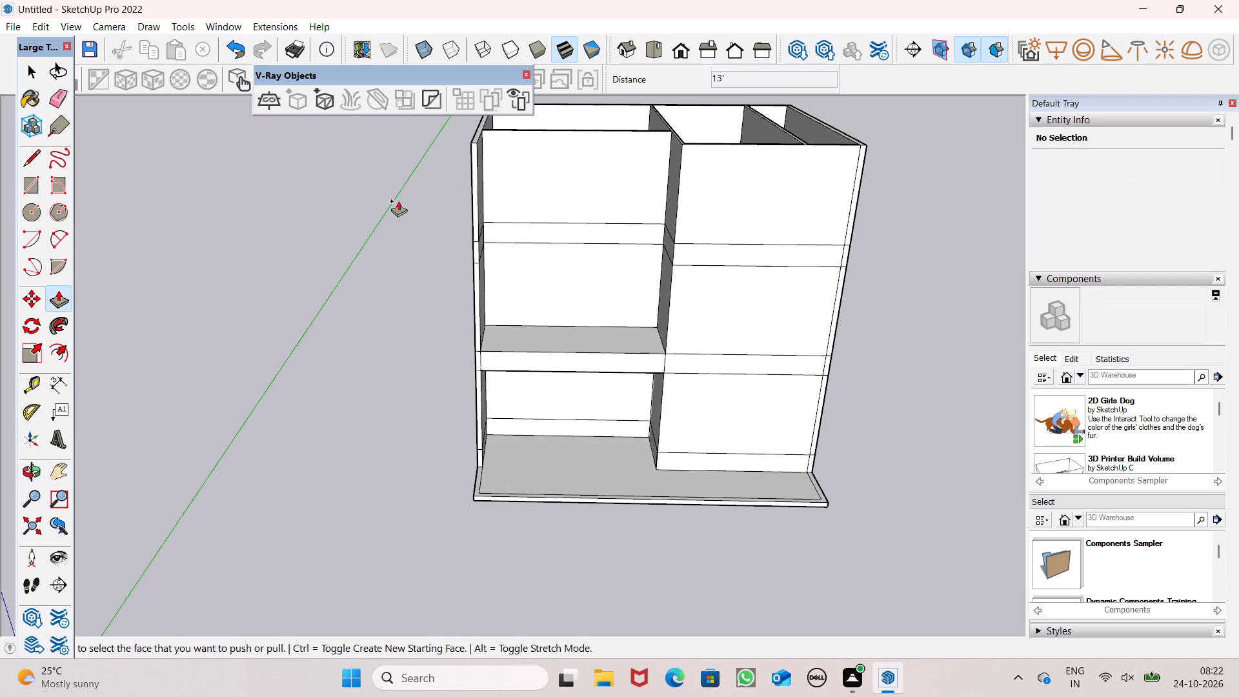
scroll(418, 209, down, 3)
scroll(701, 247, down, 2)
middle_drag(753, 303, 809, 317)
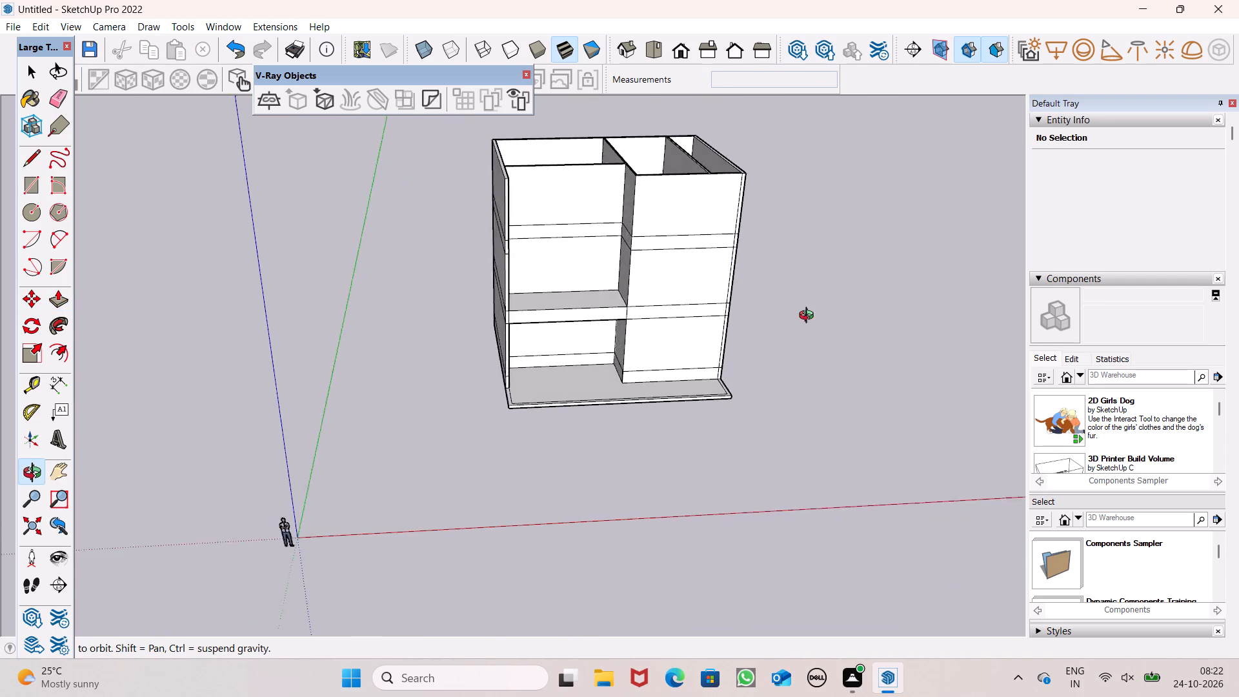
middle_drag(809, 317, 760, 341)
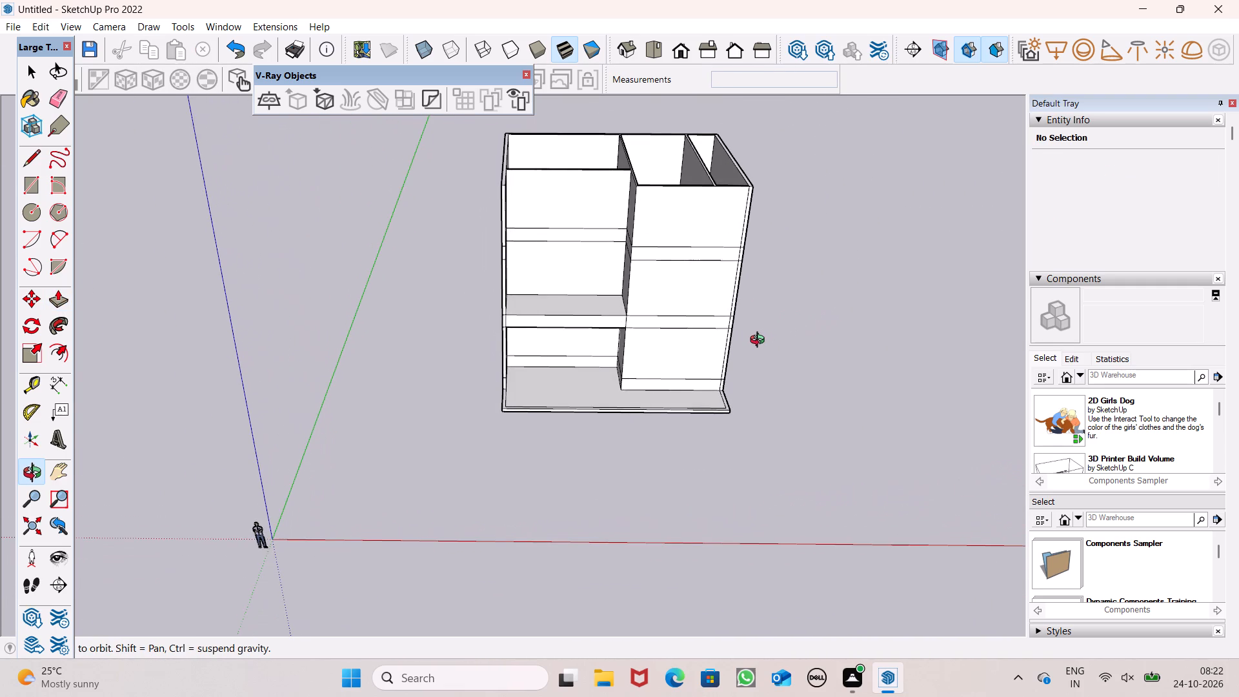
middle_drag(760, 341, 767, 389)
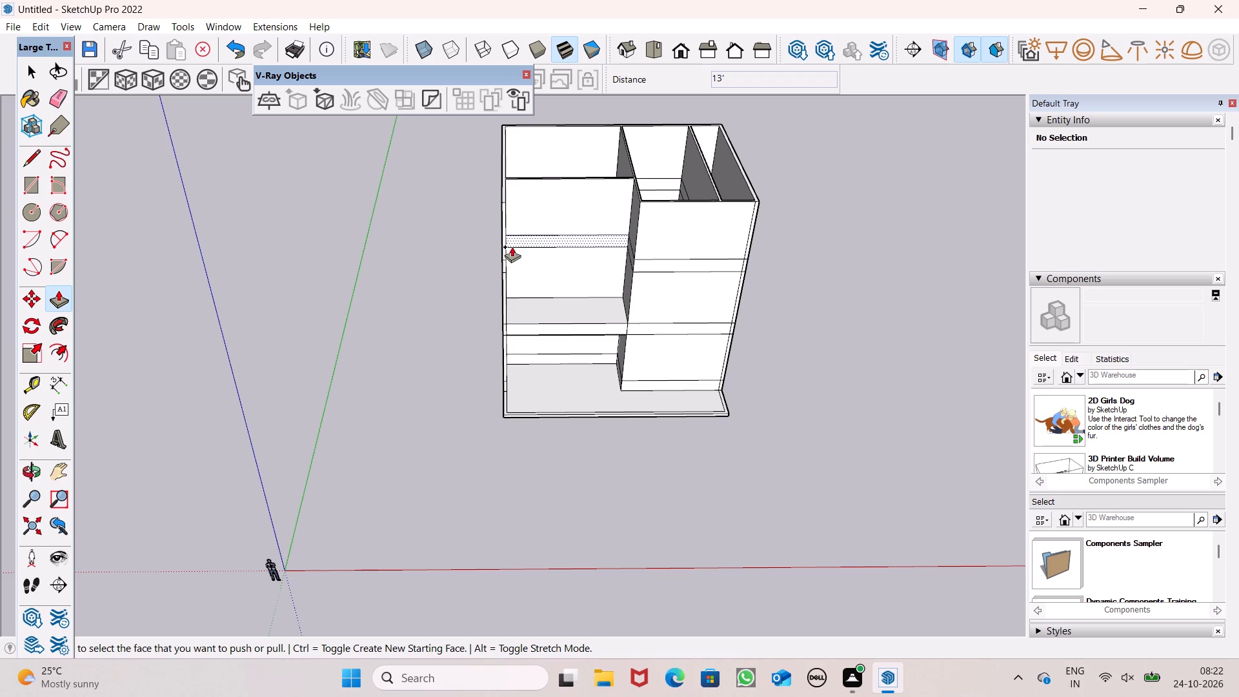
scroll(548, 246, up, 3)
drag(549, 245, 557, 267)
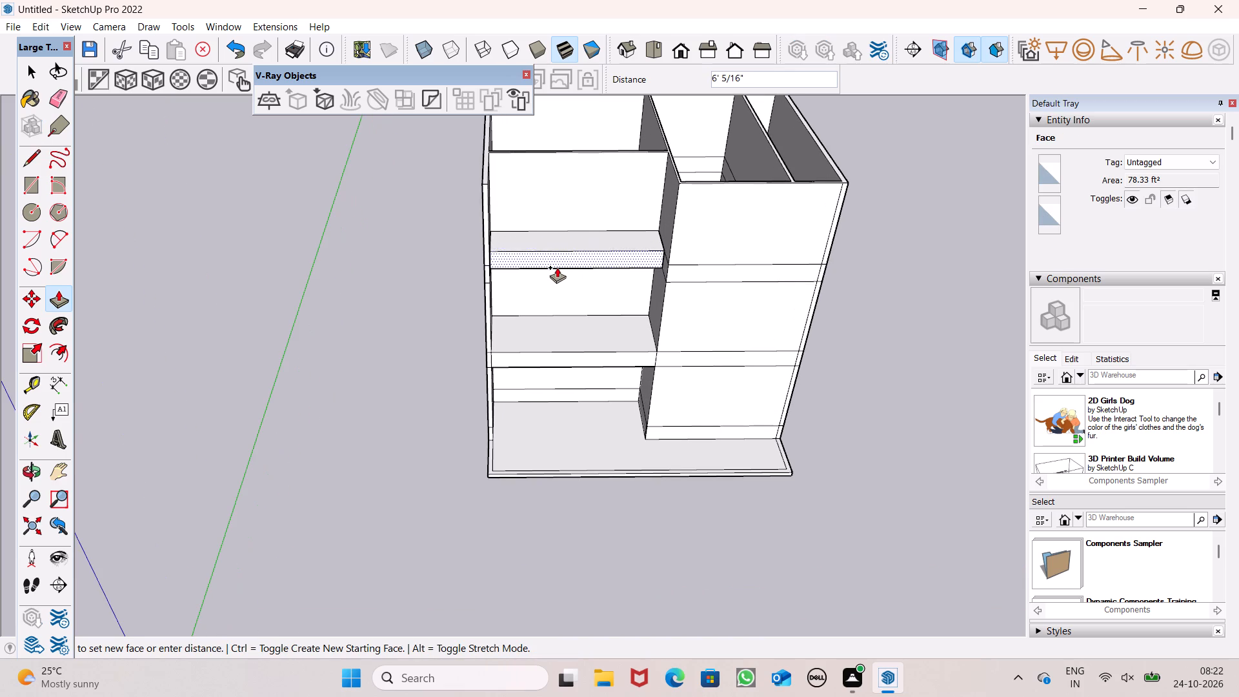
drag(557, 267, 560, 272)
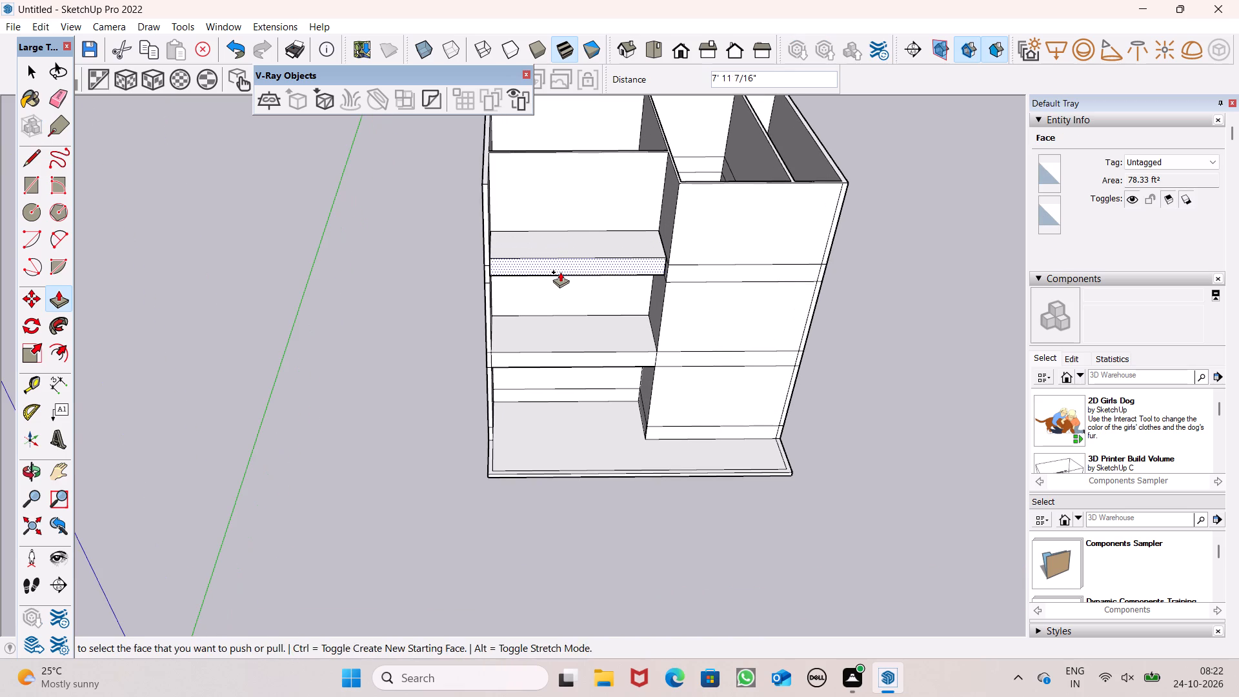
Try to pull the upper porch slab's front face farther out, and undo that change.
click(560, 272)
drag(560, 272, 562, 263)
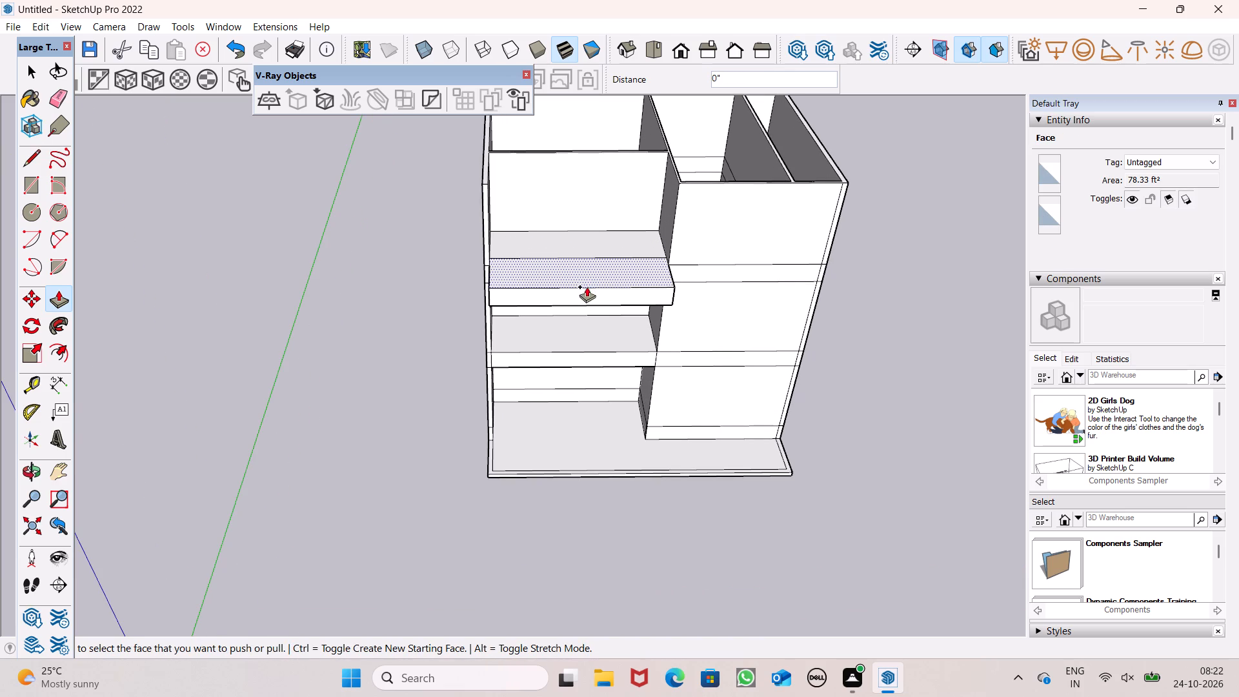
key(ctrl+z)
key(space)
Draw a 45' vertical line on the front wall near the porch return wall, from the wall's top edge down to the base band.
scroll(538, 247, down, 3)
middle_drag(616, 286, 612, 212)
scroll(621, 216, down, 4)
scroll(722, 227, down, 1)
middle_drag(704, 262, 681, 248)
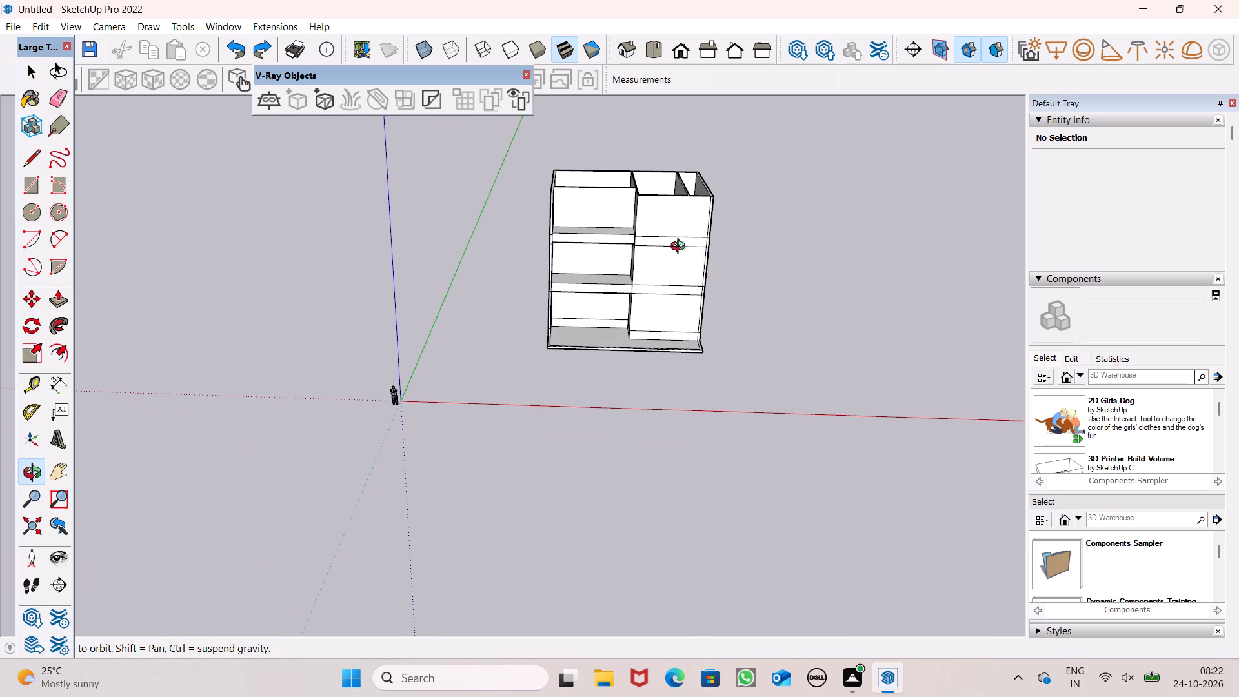
middle_drag(681, 248, 696, 235)
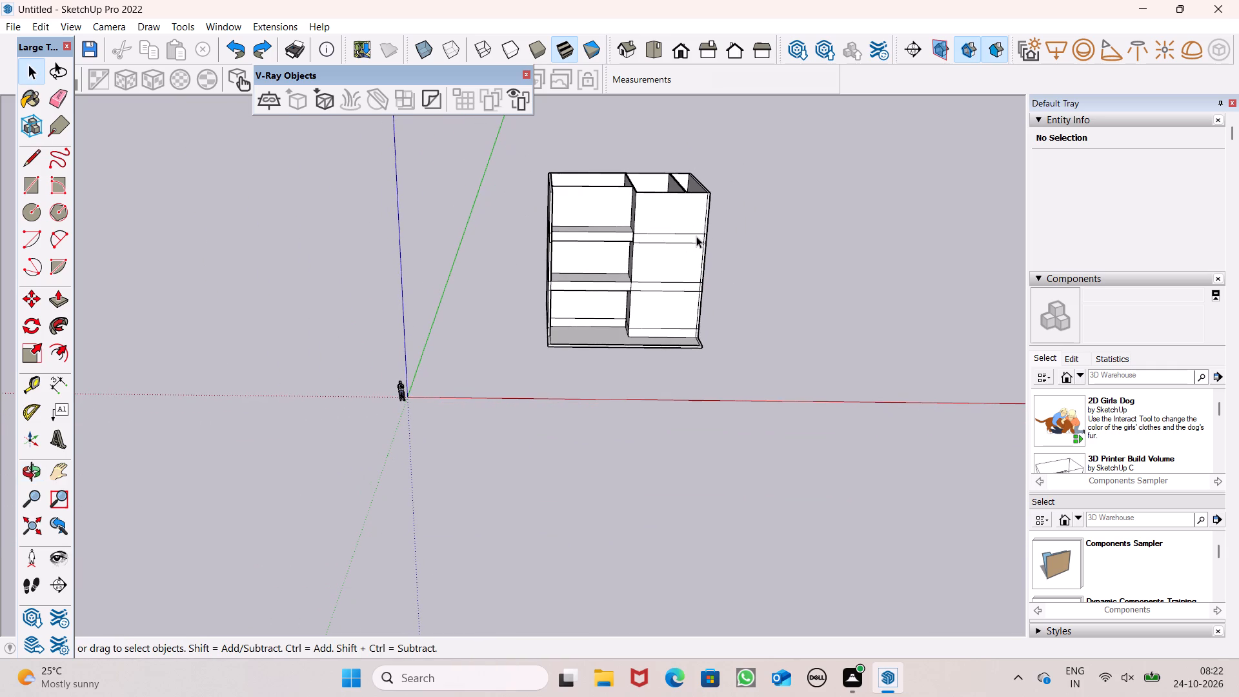
middle_drag(756, 268, 775, 247)
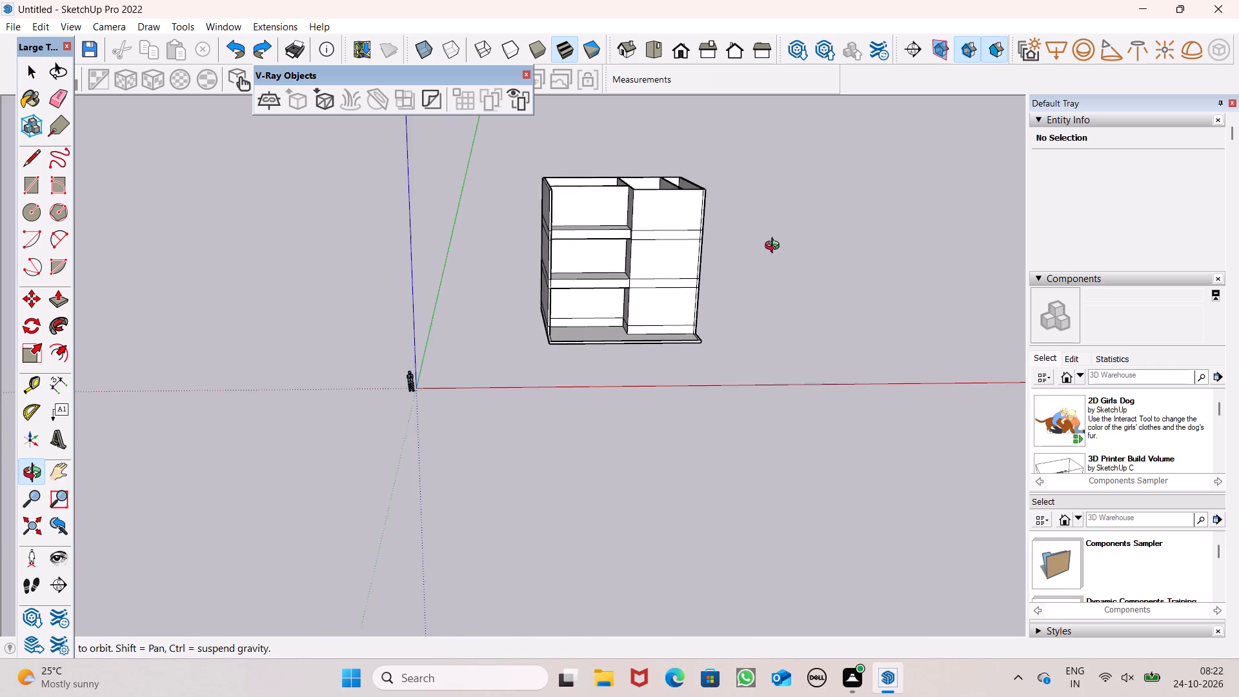
middle_drag(775, 247, 749, 237)
click(36, 157)
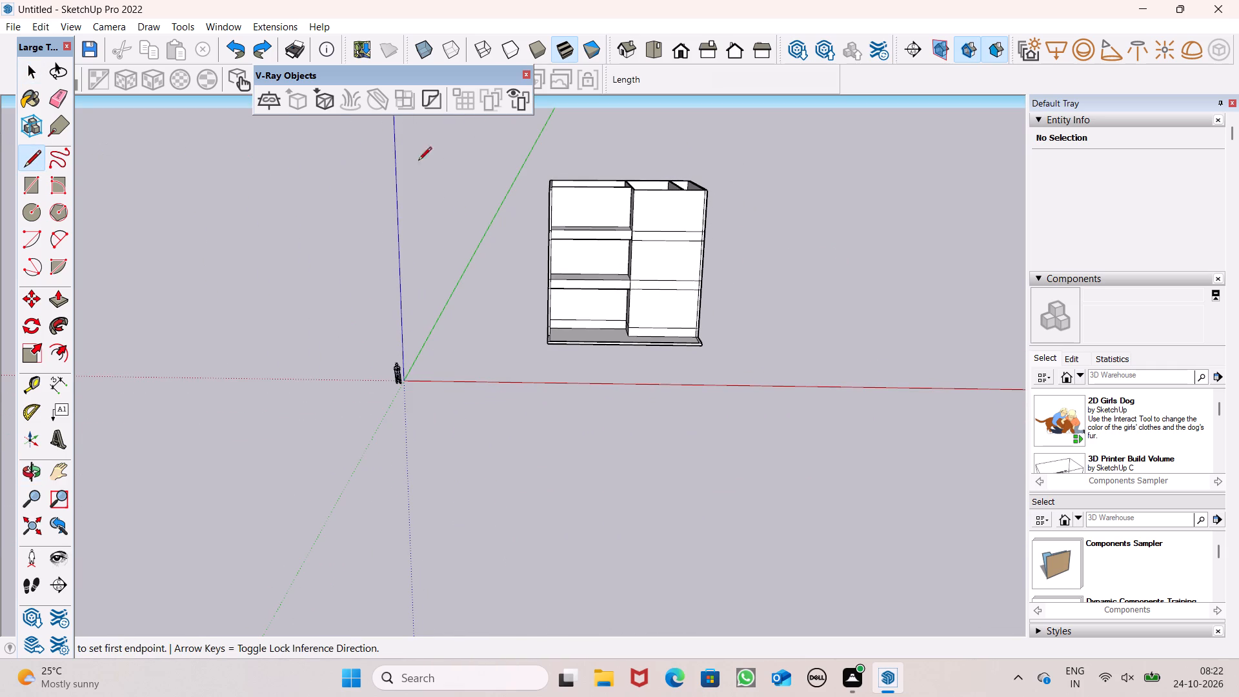
scroll(727, 164, down, 1)
scroll(614, 230, up, 10)
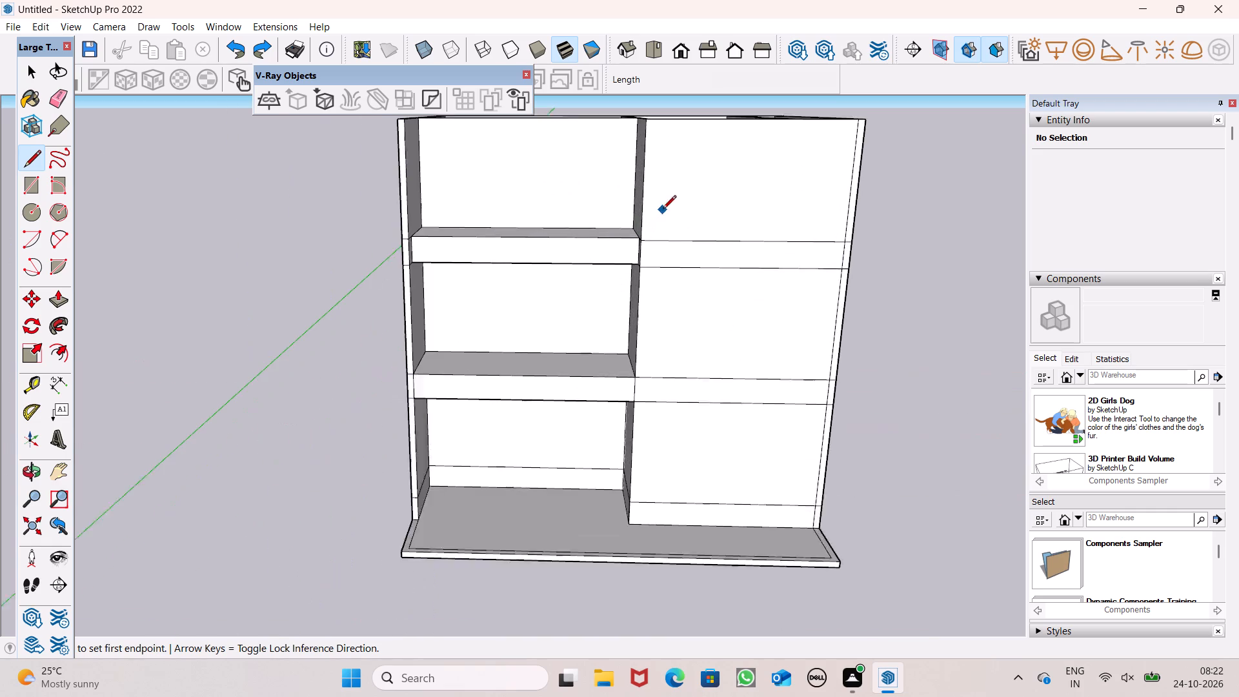
scroll(663, 210, up, 2)
click(686, 110)
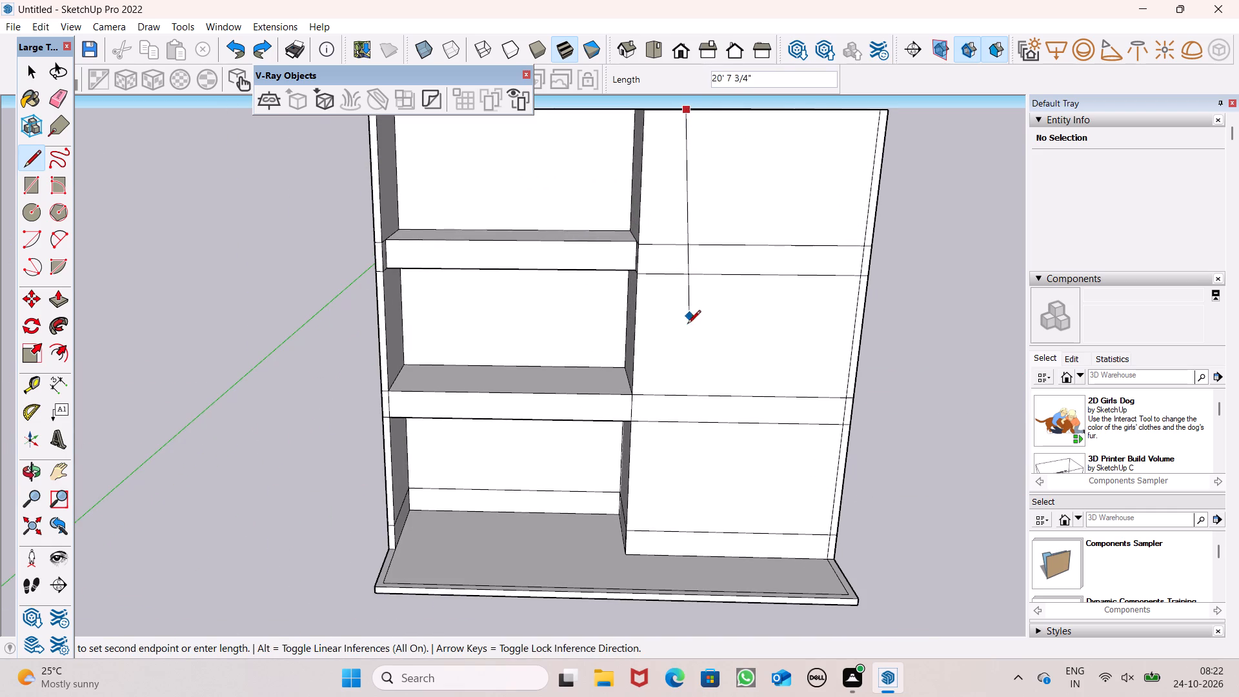
click(663, 530)
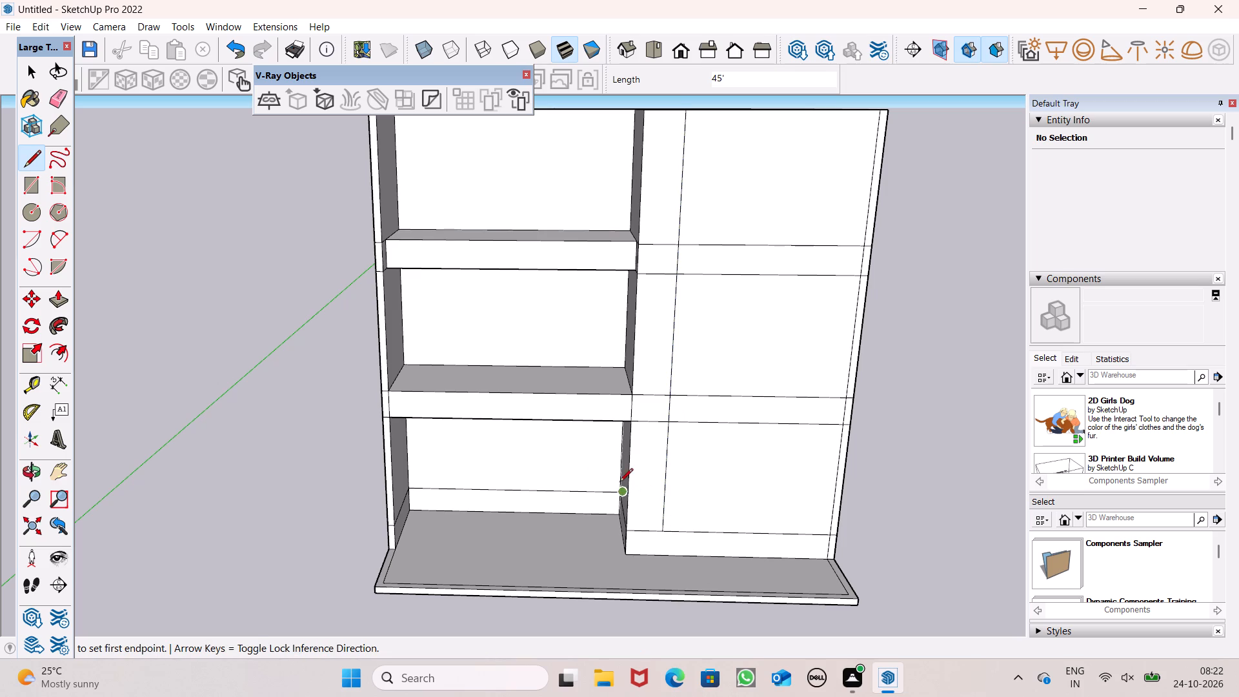
key(space)
click(672, 383)
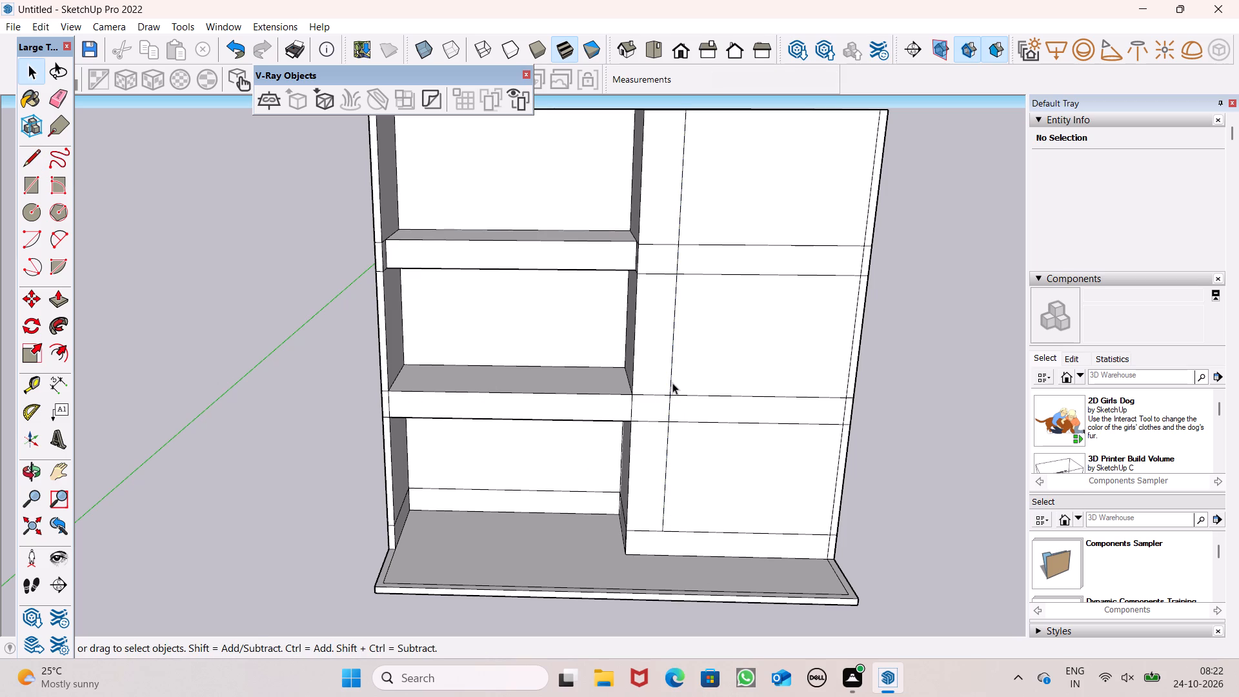
click(920, 405)
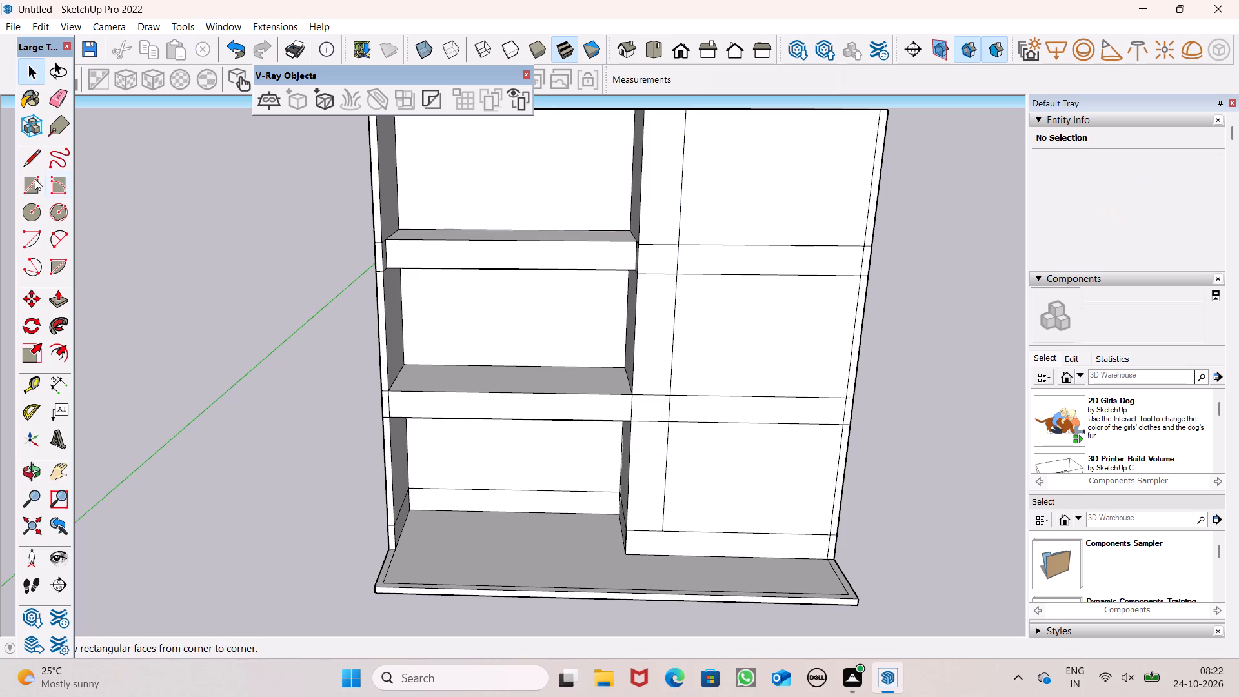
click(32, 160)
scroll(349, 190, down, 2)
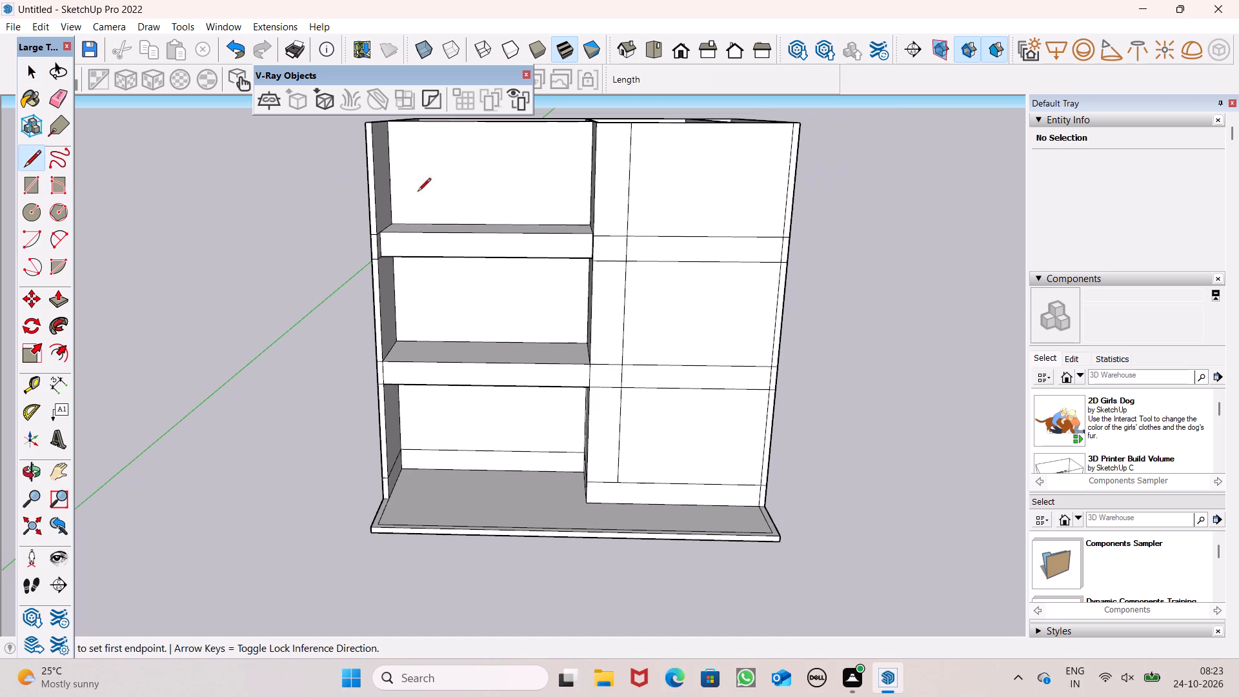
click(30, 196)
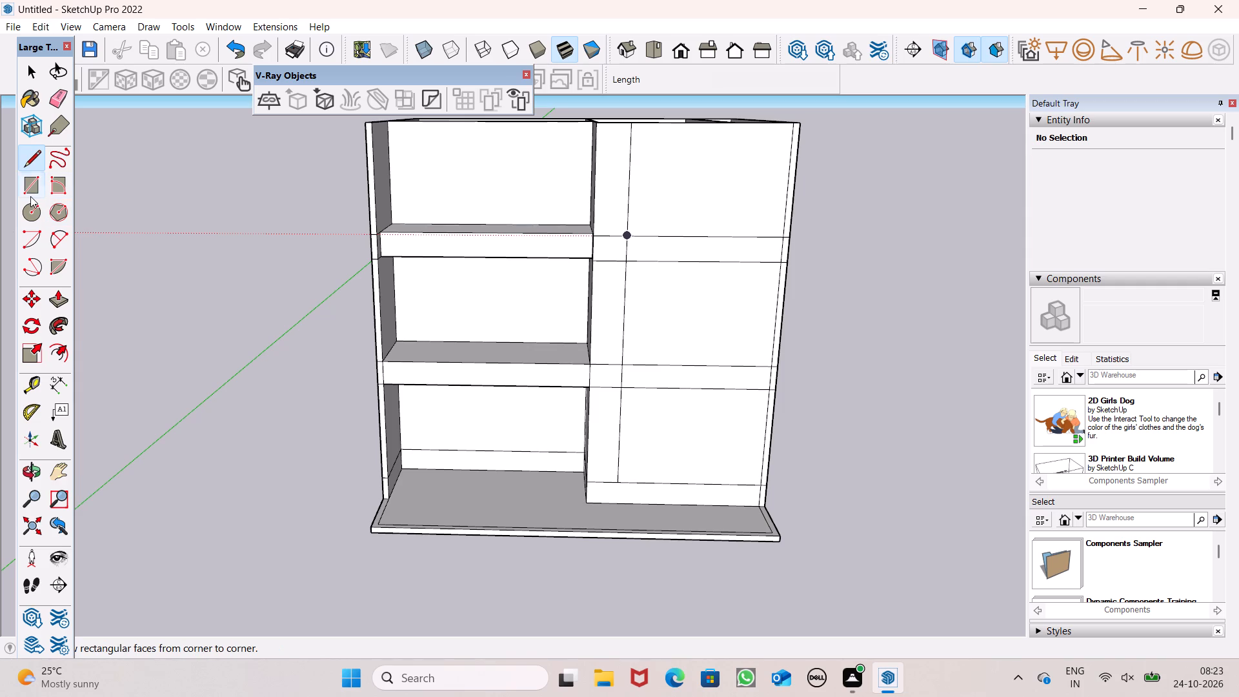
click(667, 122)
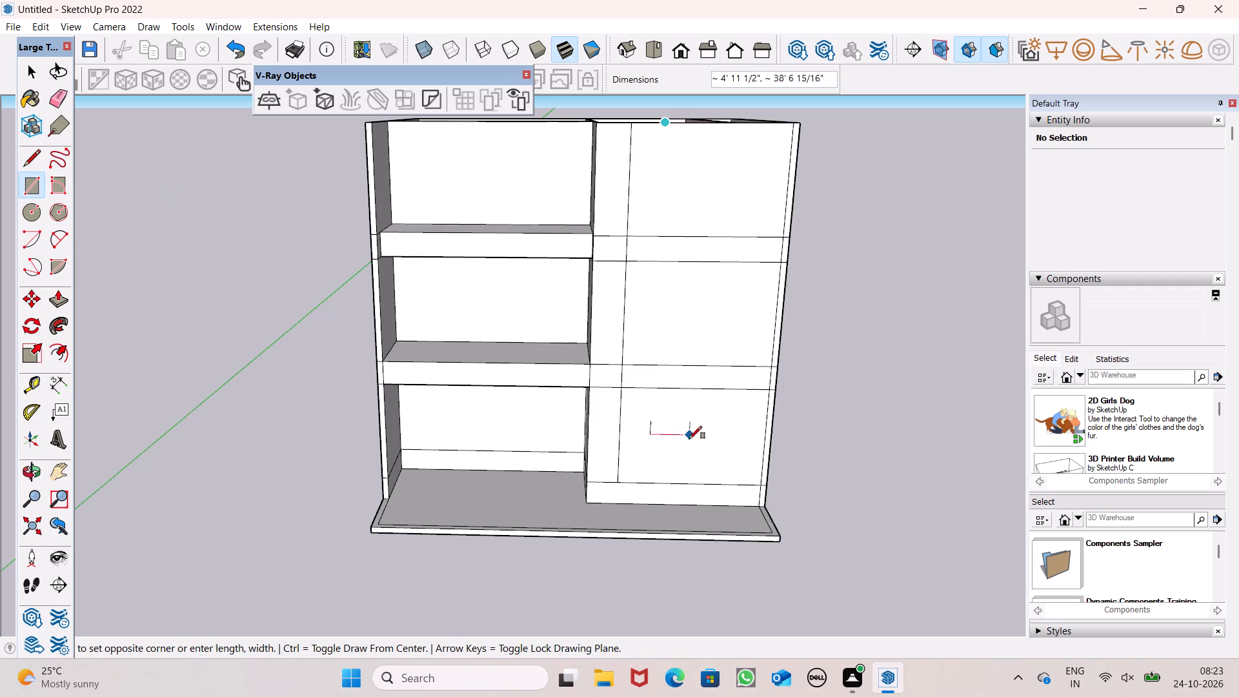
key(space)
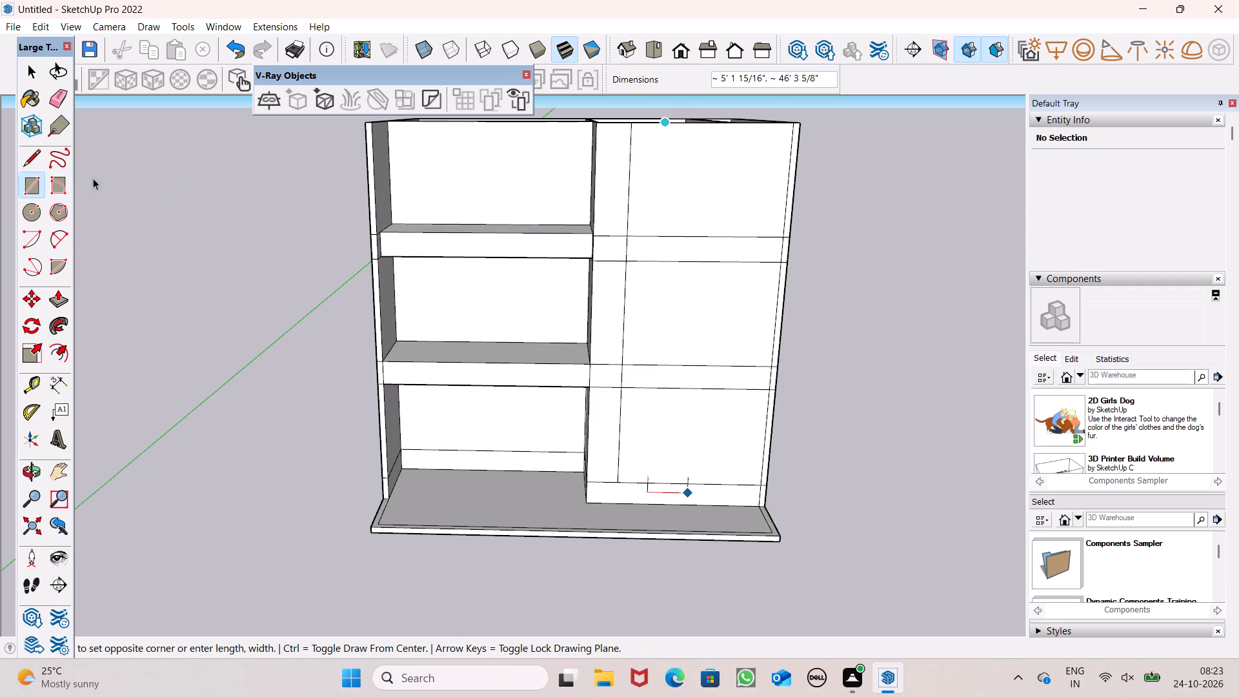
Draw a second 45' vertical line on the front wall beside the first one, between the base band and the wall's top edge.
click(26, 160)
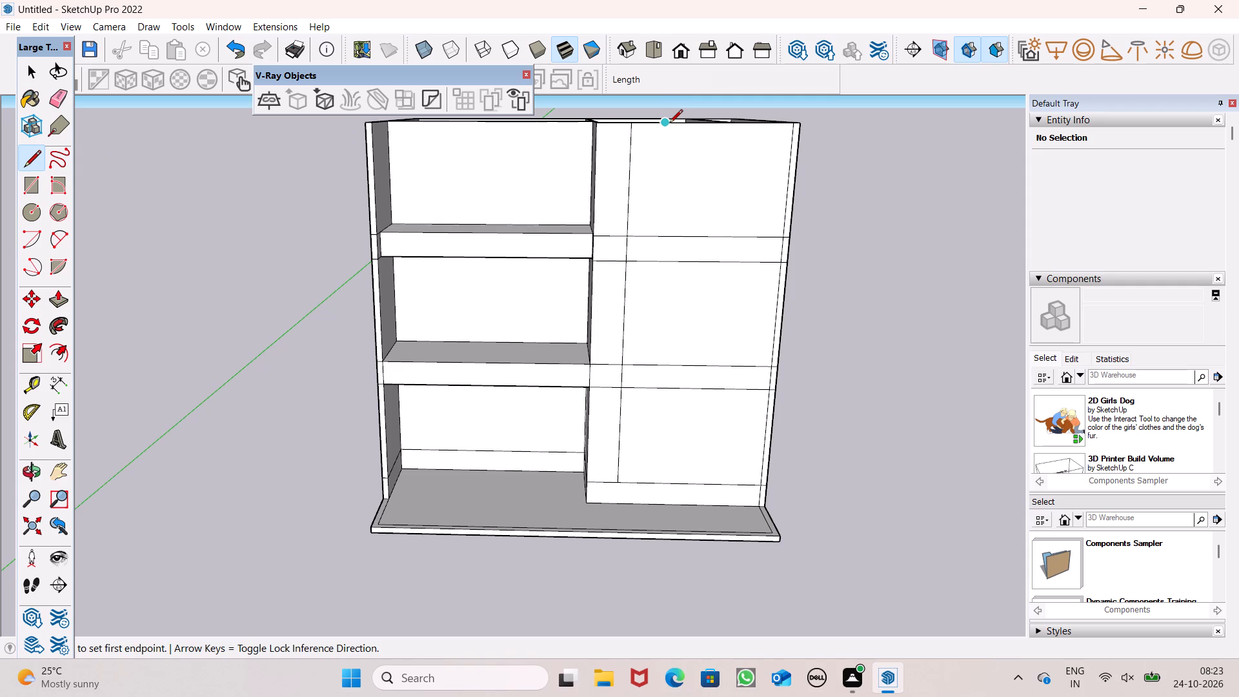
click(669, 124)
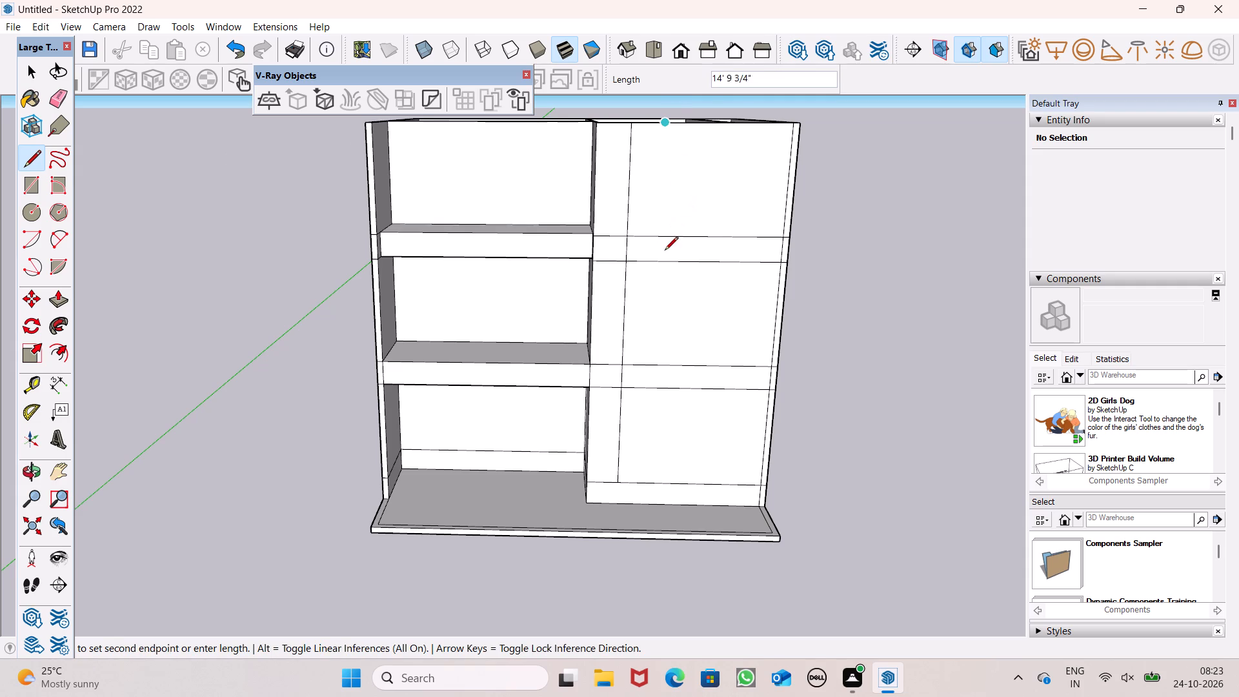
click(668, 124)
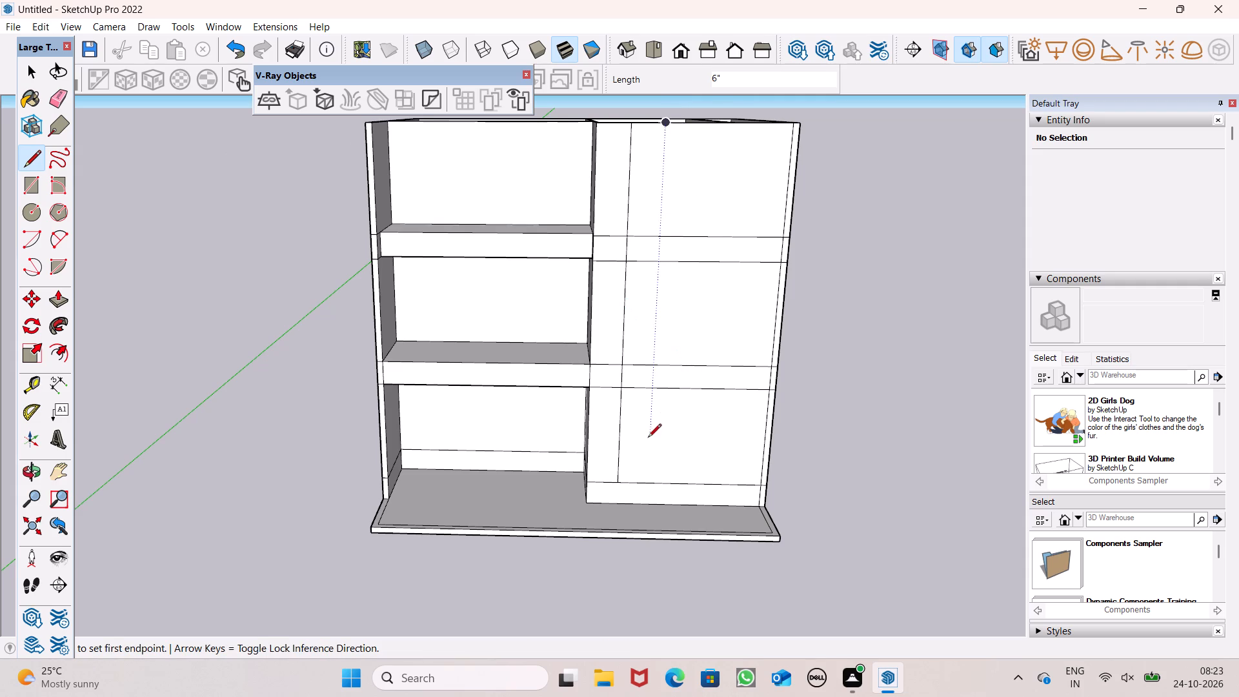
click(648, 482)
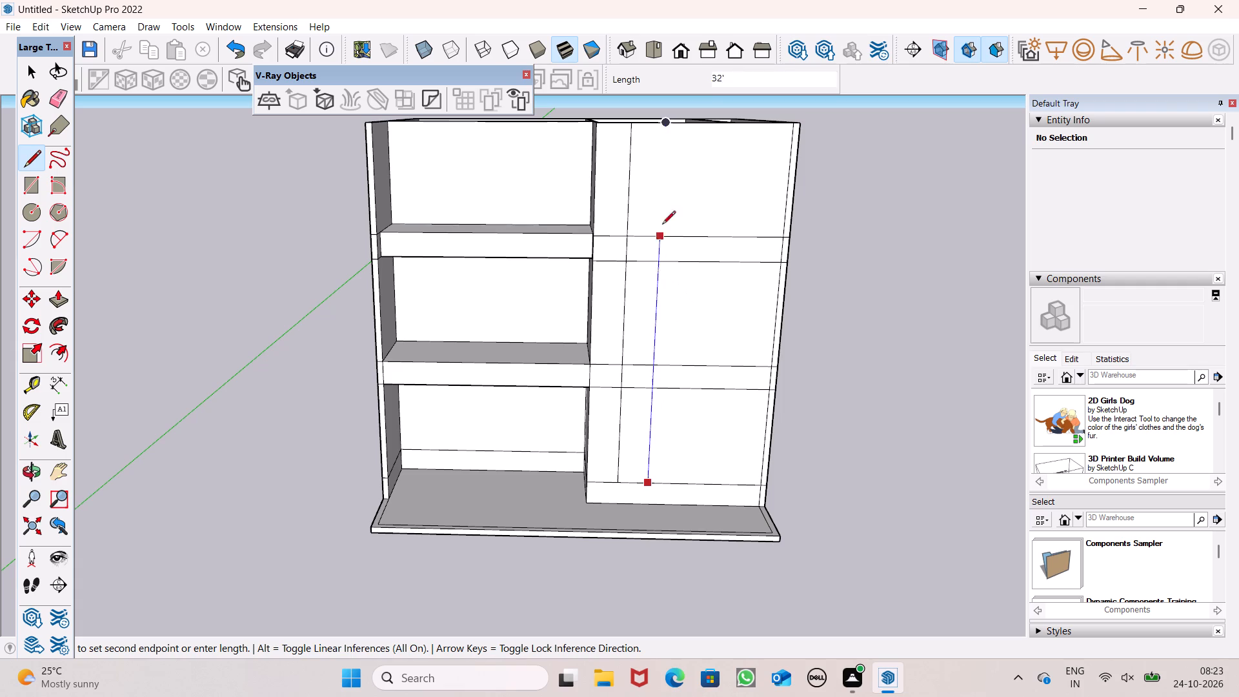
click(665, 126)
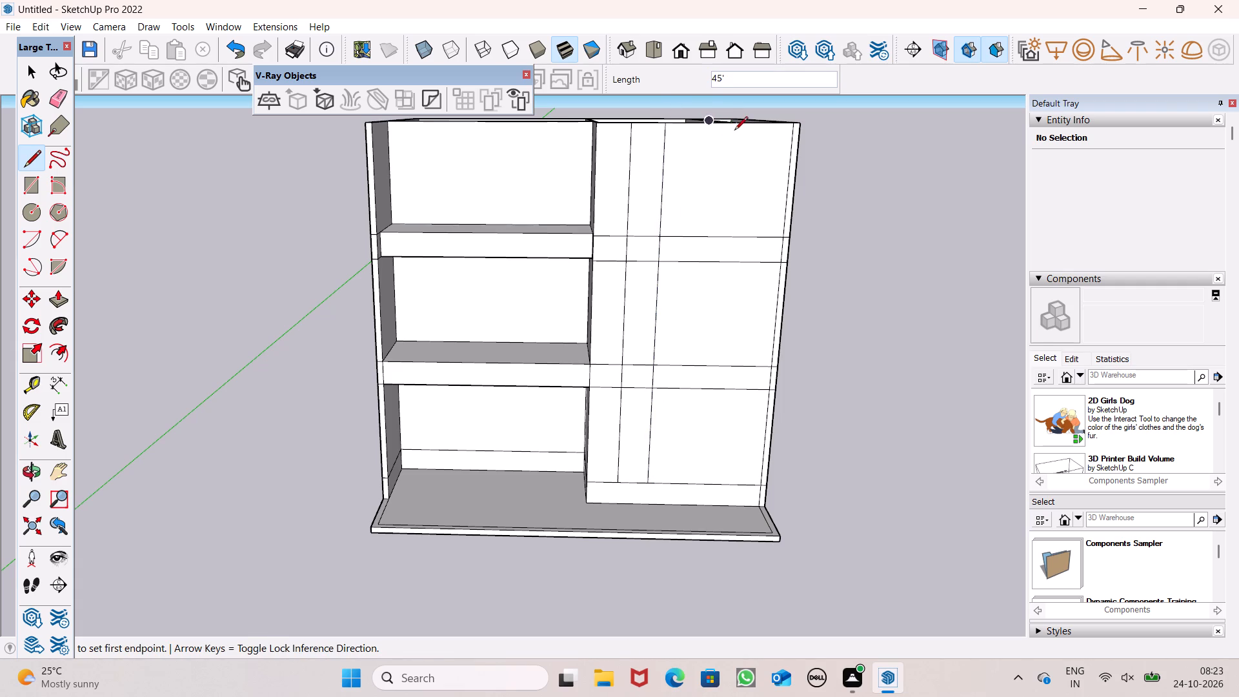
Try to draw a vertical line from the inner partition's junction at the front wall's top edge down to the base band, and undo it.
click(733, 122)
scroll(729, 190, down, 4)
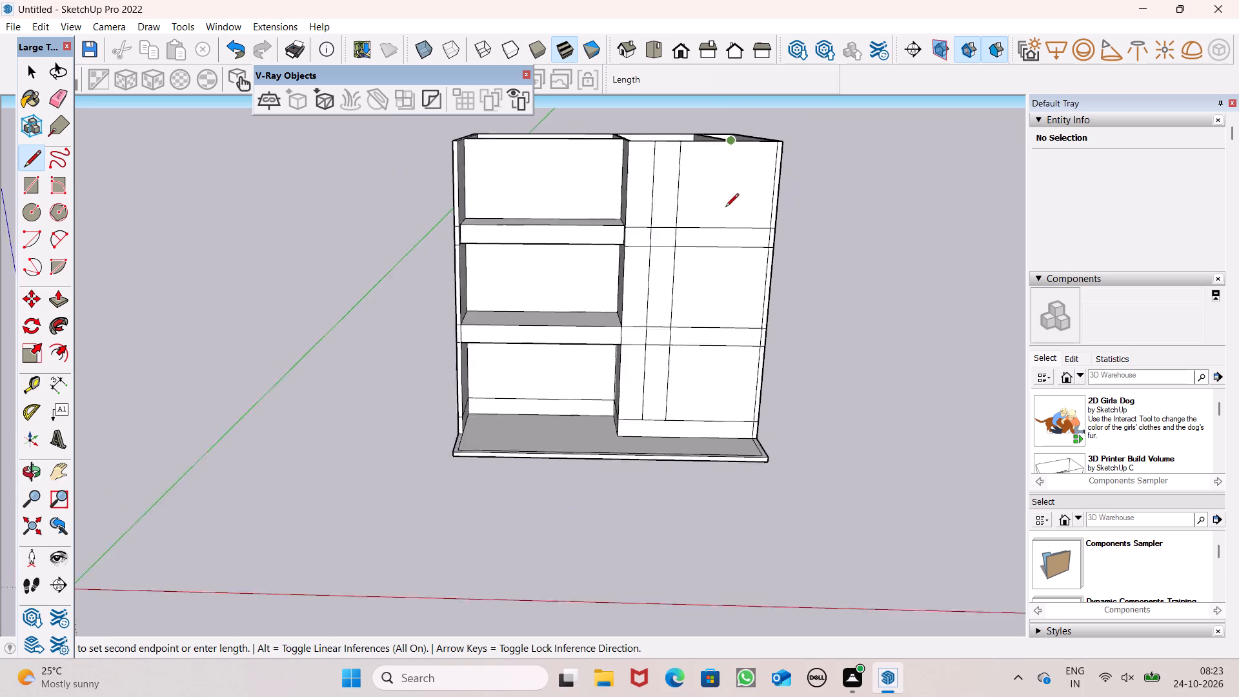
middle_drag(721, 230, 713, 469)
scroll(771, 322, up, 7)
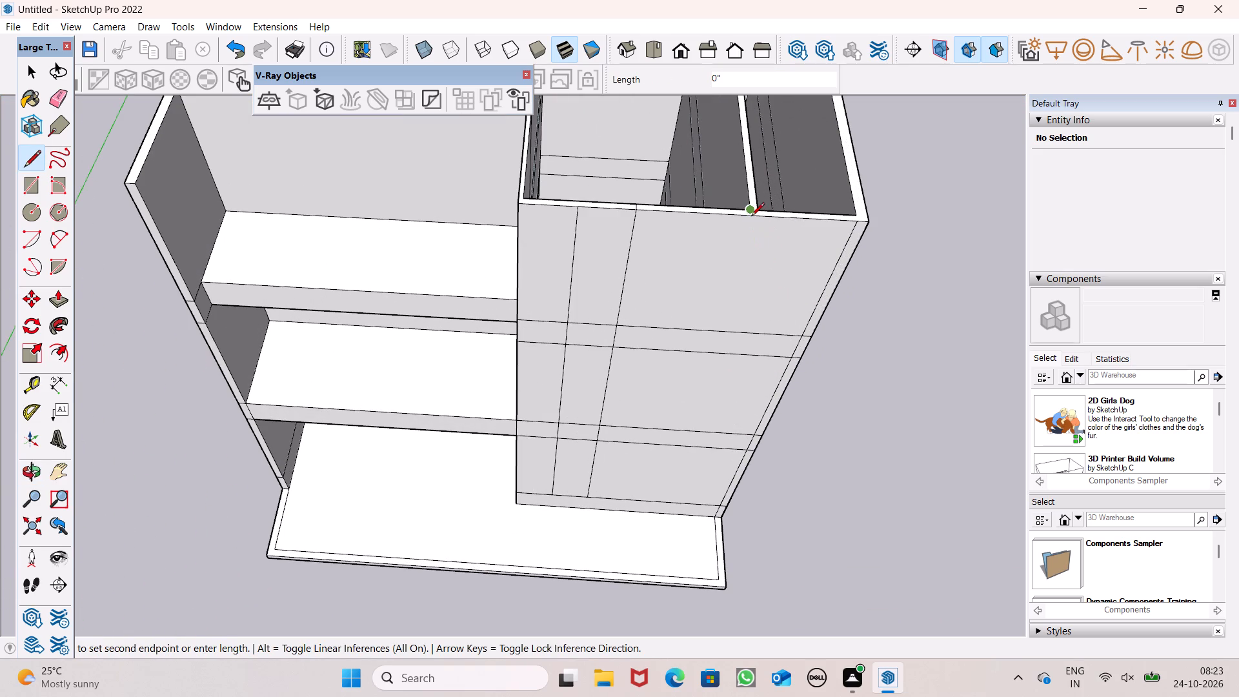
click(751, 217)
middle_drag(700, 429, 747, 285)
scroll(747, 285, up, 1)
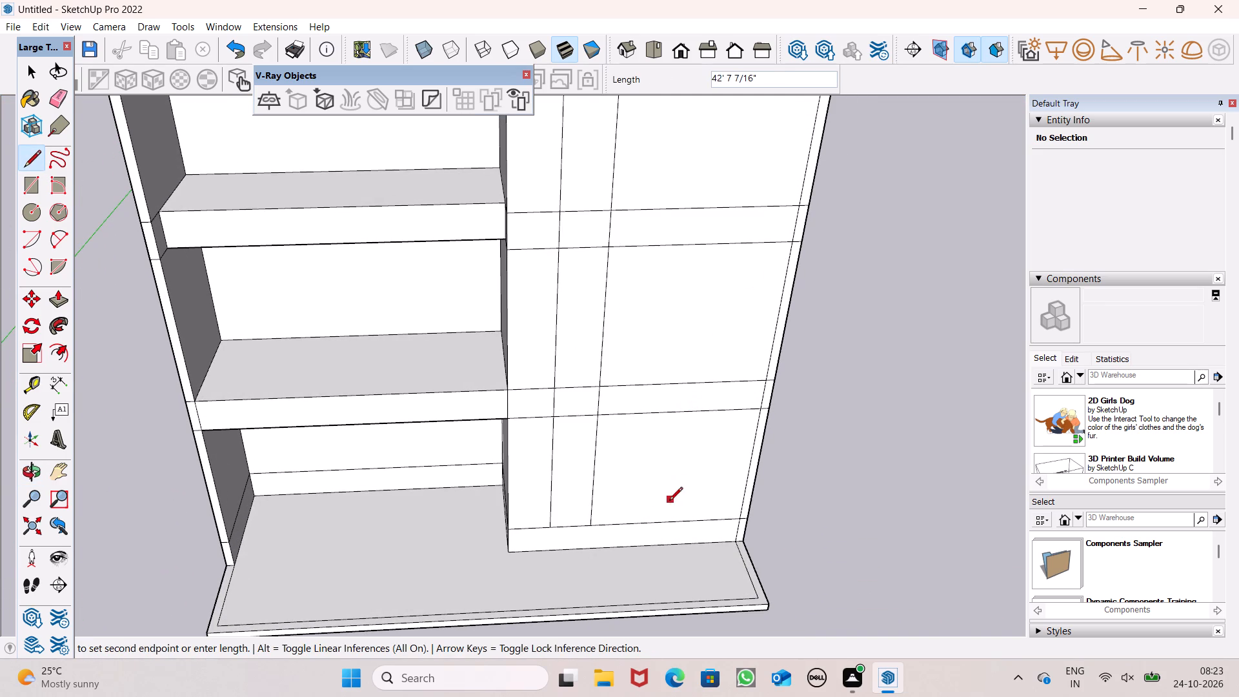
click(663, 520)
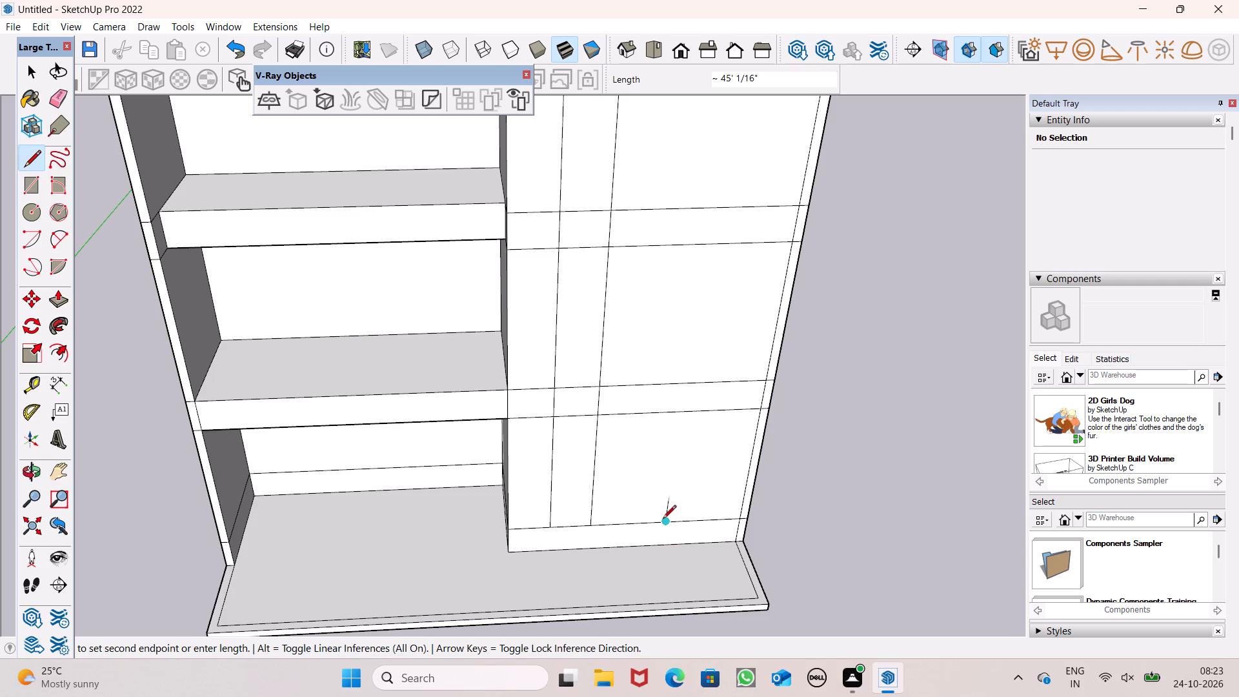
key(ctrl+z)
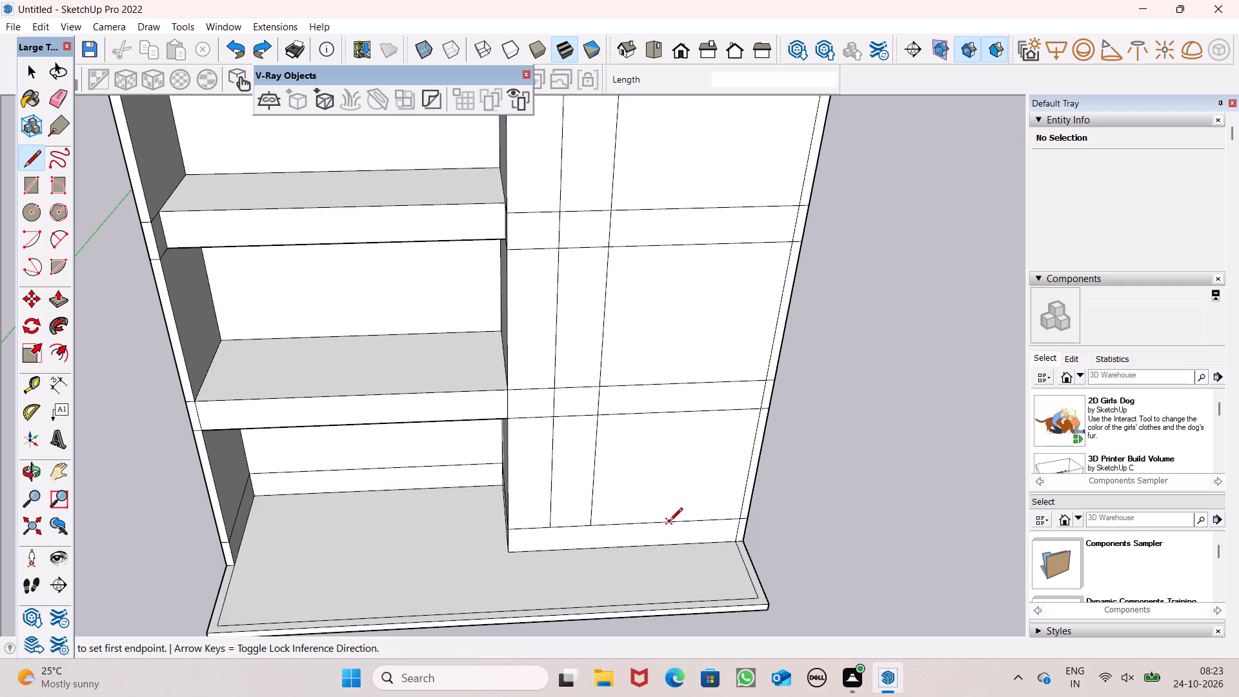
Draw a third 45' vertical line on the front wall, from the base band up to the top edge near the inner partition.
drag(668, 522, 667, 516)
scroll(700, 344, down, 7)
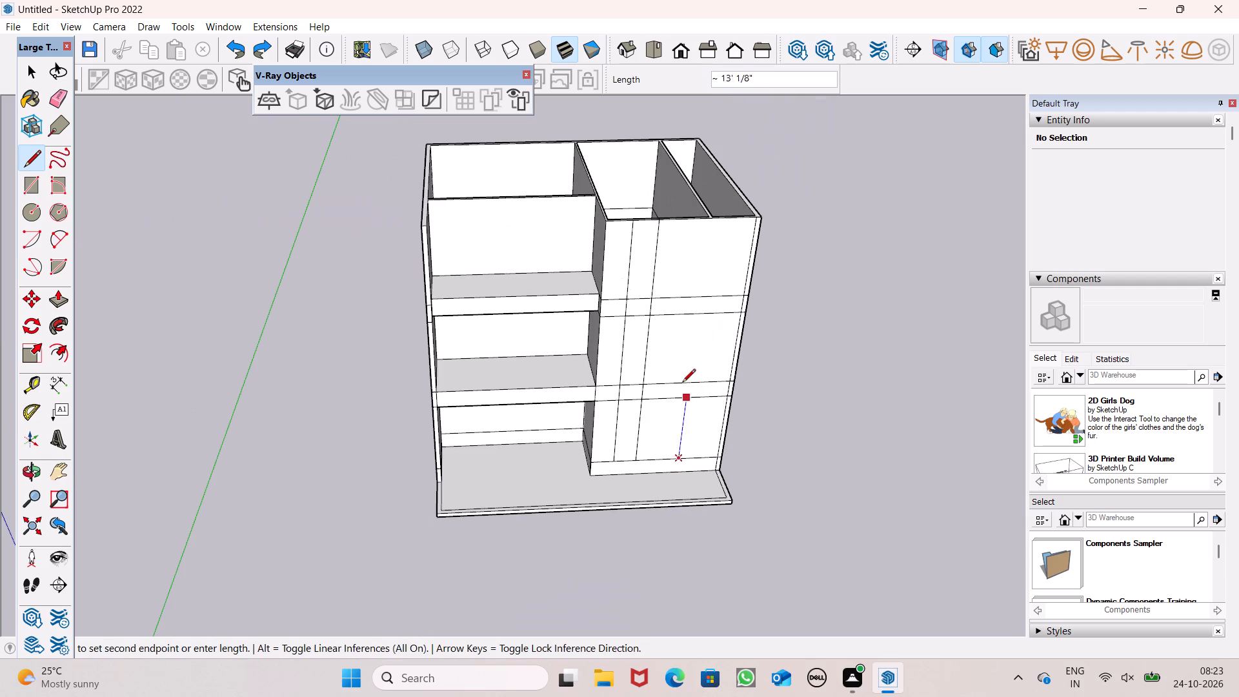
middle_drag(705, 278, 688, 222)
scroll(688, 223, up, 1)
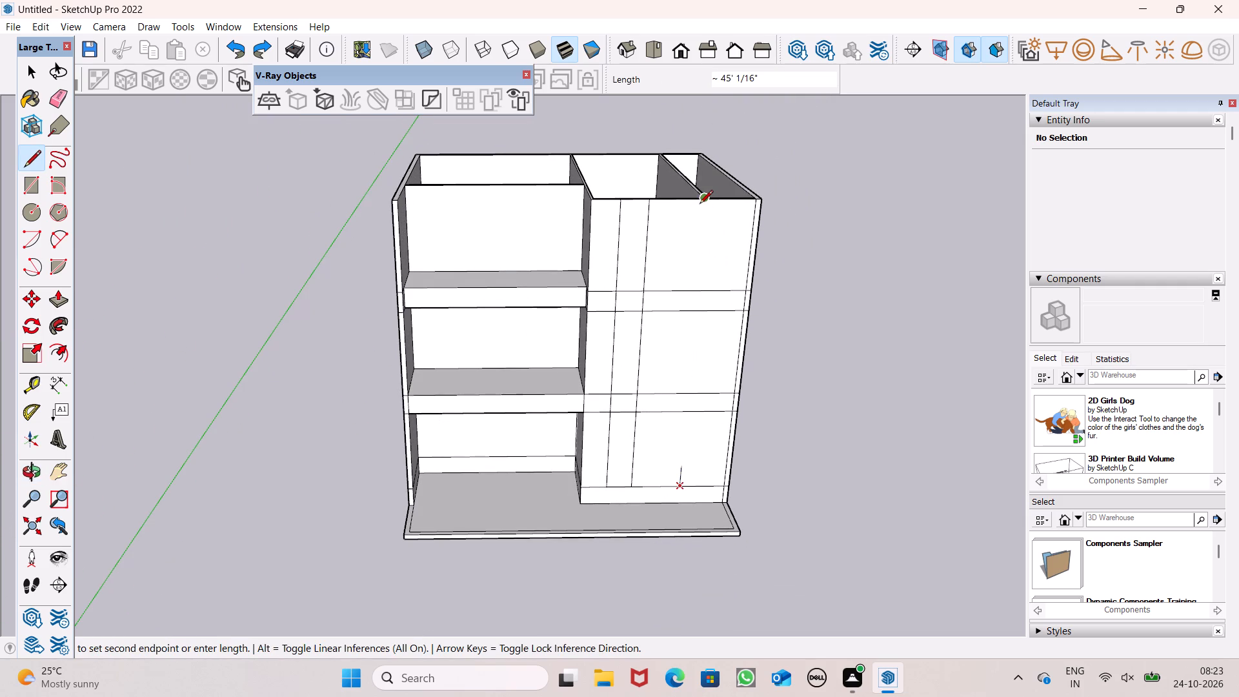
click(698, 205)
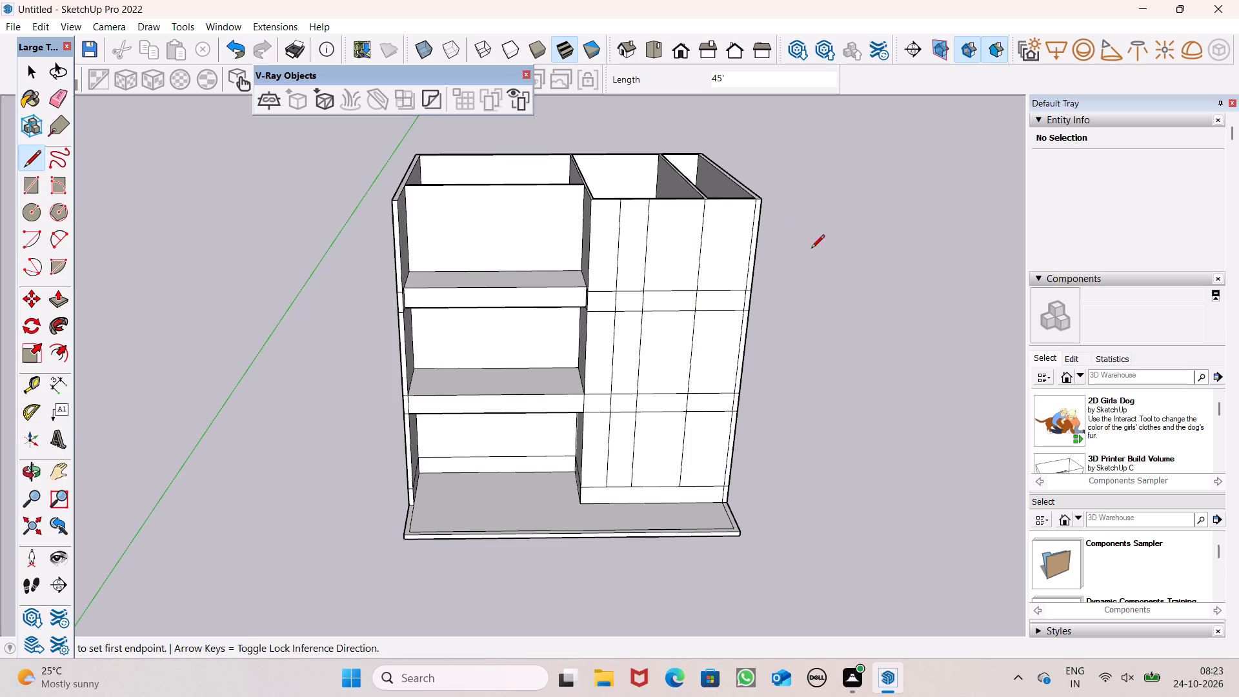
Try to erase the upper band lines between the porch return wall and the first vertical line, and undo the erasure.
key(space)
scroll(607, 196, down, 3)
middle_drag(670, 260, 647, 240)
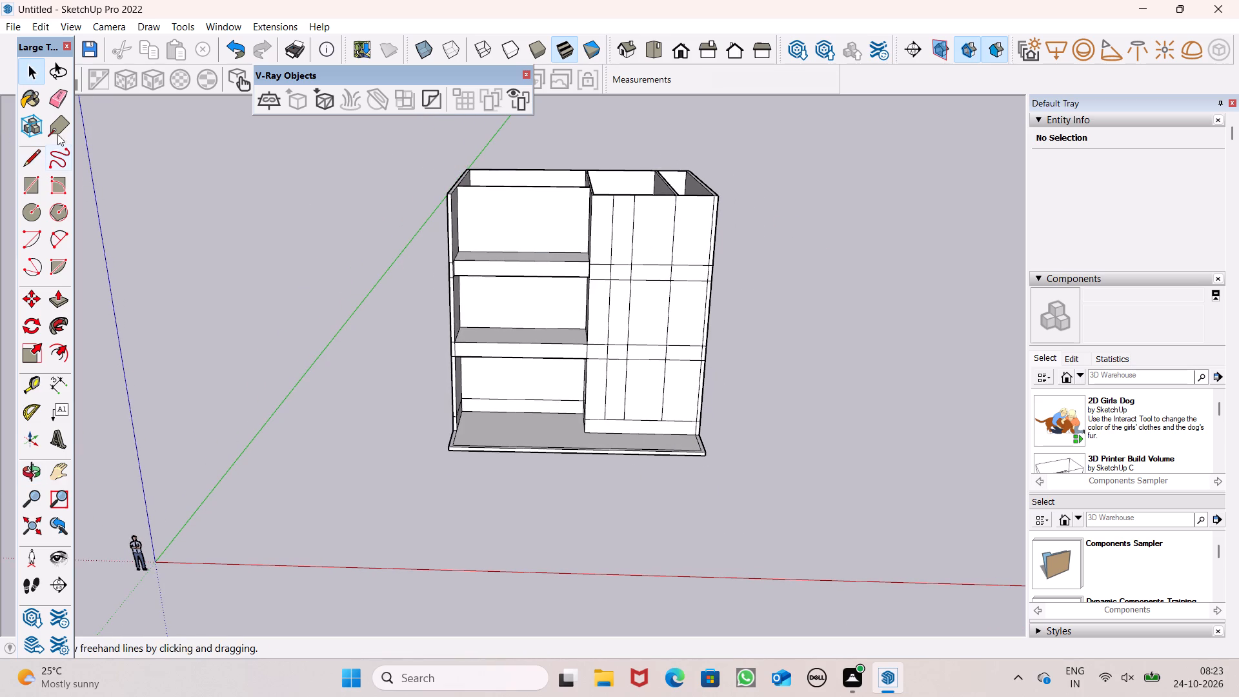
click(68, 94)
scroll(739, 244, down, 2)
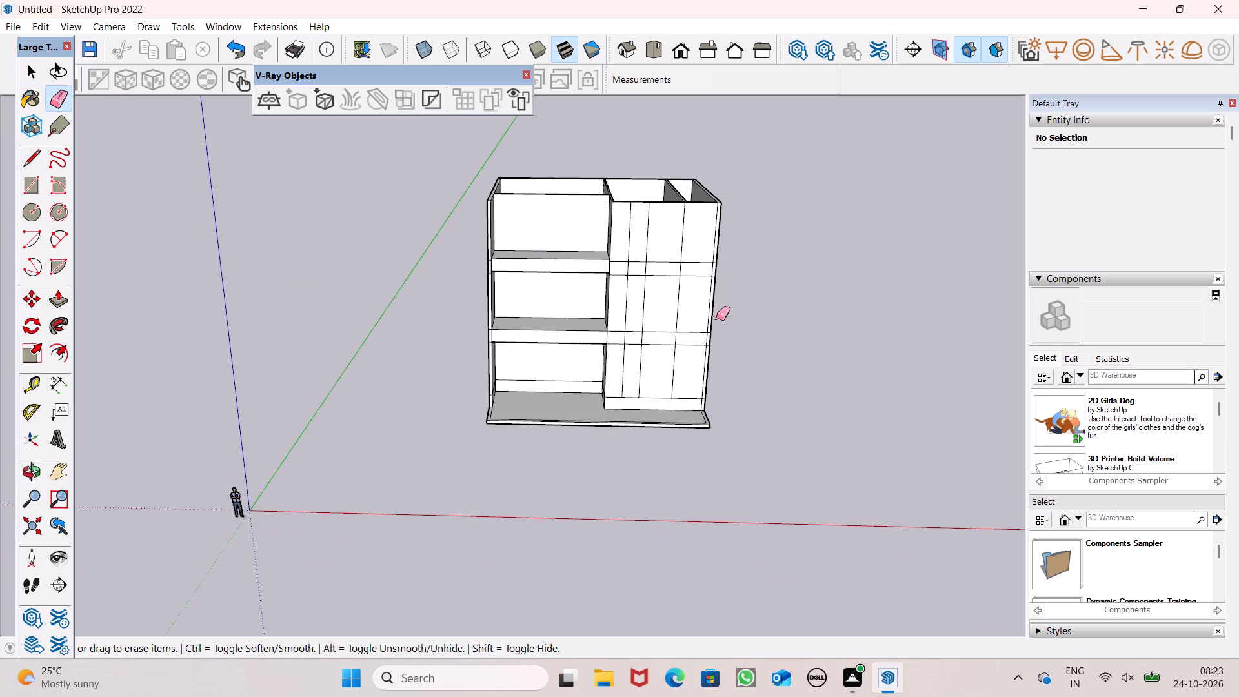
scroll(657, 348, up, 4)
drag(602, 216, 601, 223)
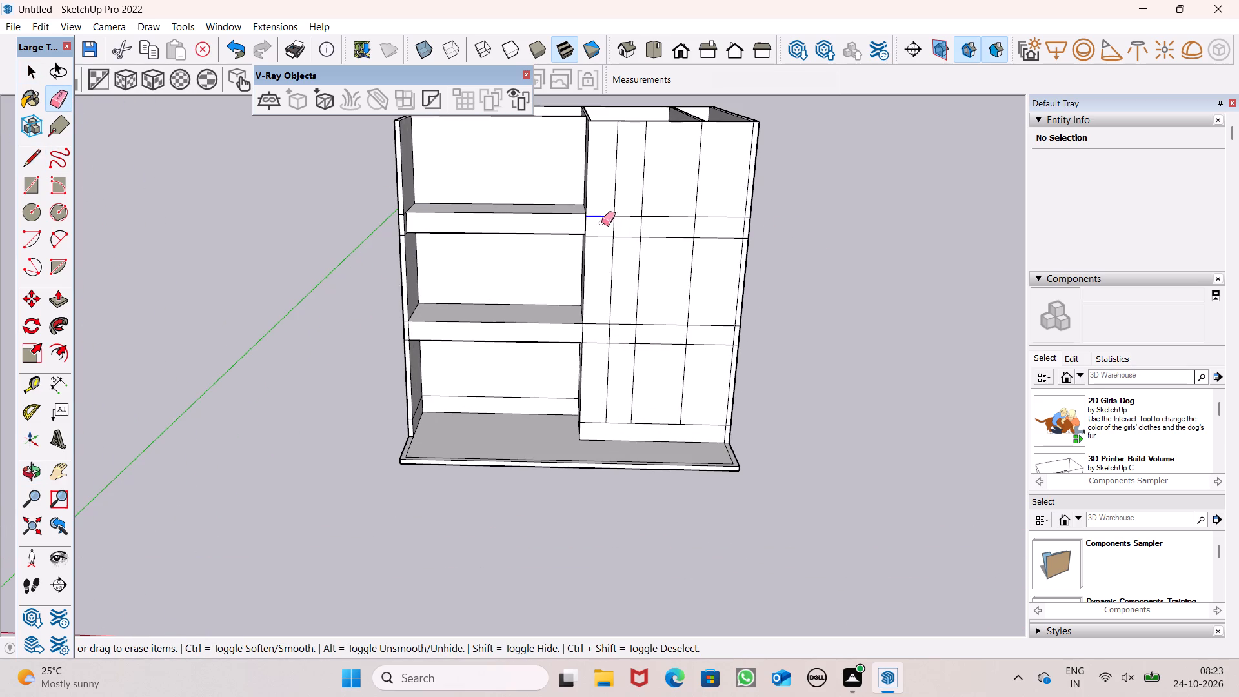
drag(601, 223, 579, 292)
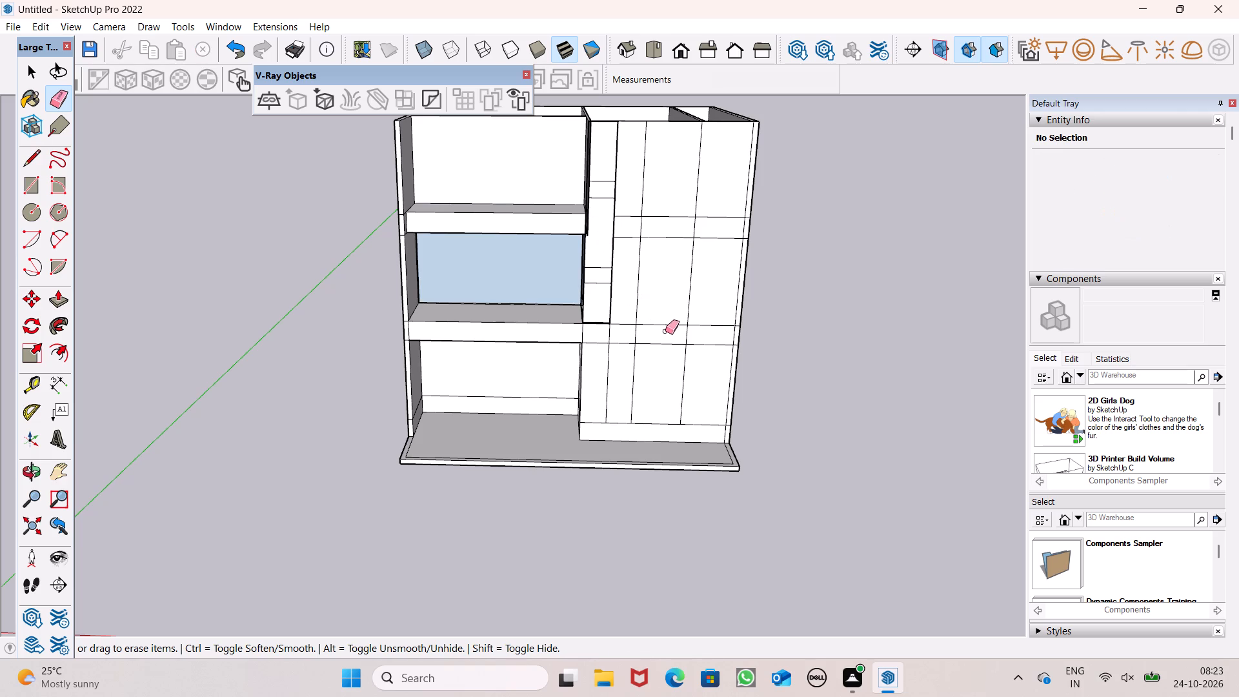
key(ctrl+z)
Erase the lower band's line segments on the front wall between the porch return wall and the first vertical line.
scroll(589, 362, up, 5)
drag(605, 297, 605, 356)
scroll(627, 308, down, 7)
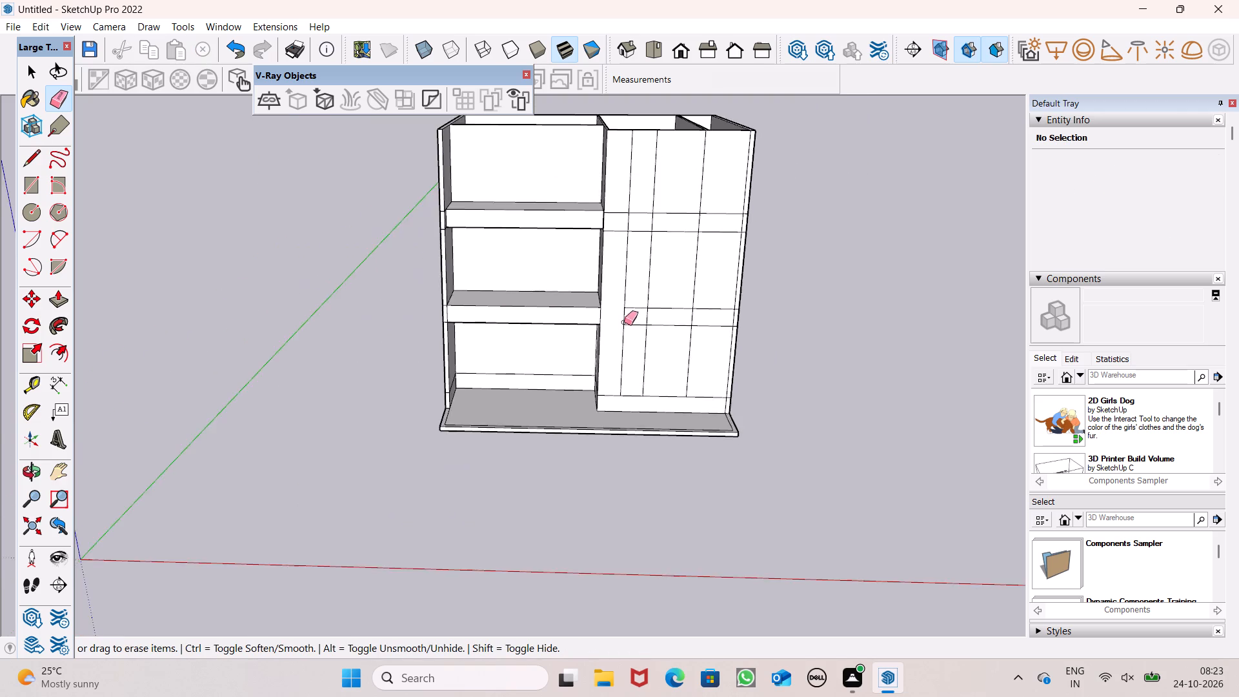
Examine the inner side of the front wall and porch return wall from above, looking into the front room.
middle_drag(624, 333, 235, 601)
scroll(462, 440, up, 5)
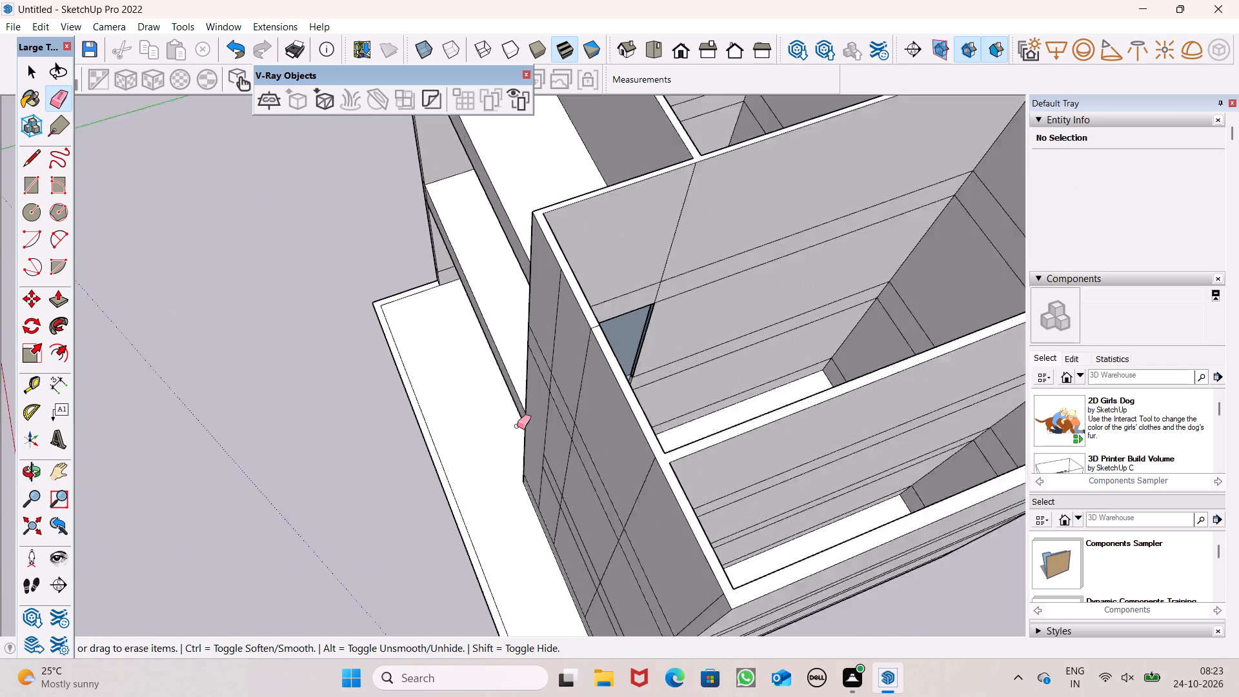
scroll(517, 426, up, 2)
middle_drag(685, 367, 442, 377)
scroll(425, 359, up, 1)
scroll(613, 319, down, 3)
middle_drag(639, 369, 582, 283)
scroll(625, 287, down, 3)
middle_drag(643, 341, 512, 373)
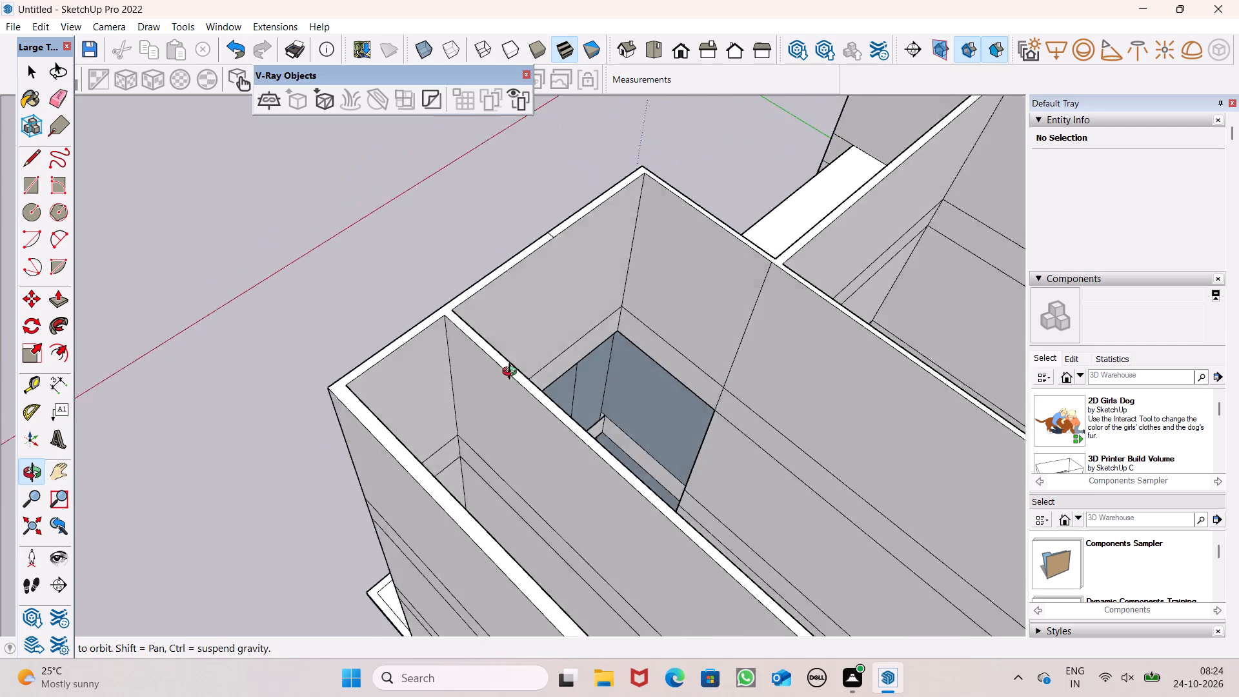
middle_drag(512, 373, 506, 370)
scroll(674, 268, down, 5)
middle_drag(689, 318, 479, 378)
key(space)
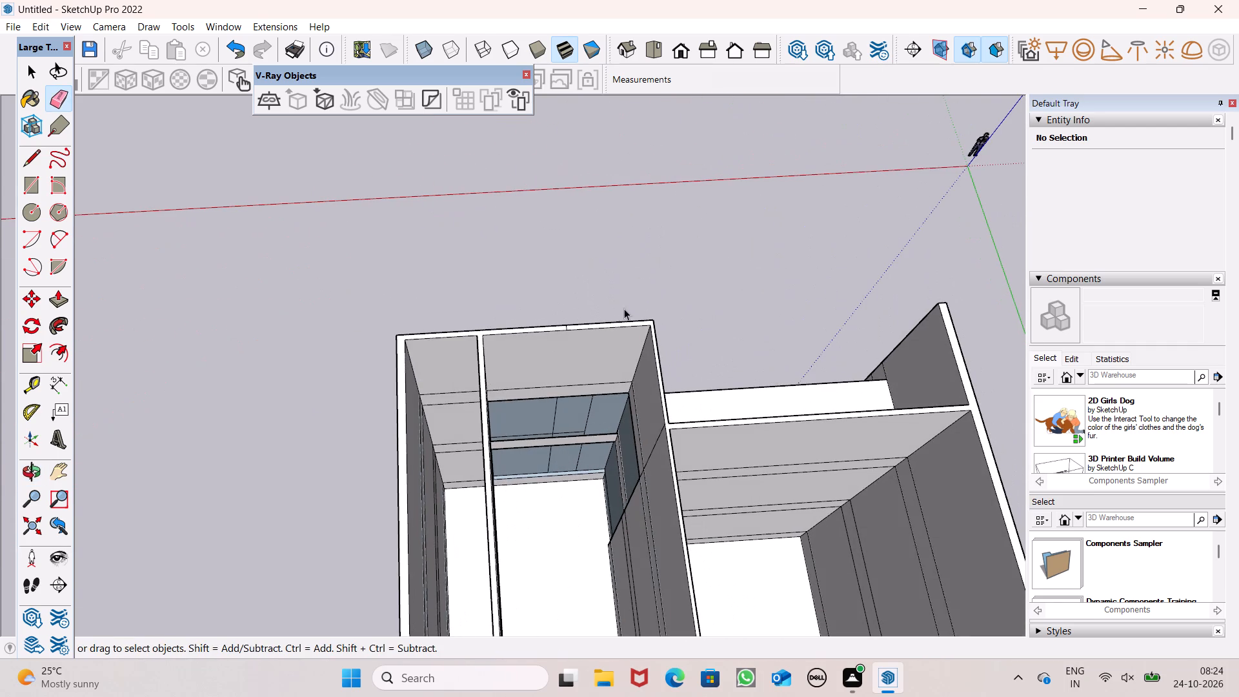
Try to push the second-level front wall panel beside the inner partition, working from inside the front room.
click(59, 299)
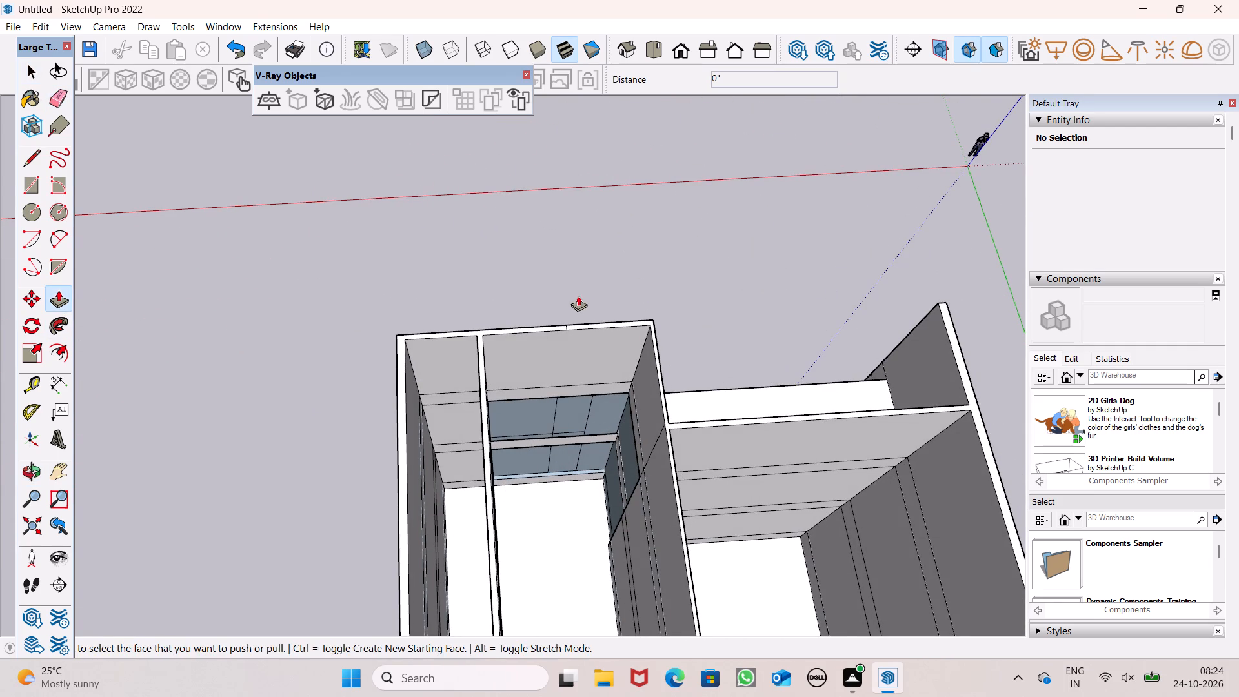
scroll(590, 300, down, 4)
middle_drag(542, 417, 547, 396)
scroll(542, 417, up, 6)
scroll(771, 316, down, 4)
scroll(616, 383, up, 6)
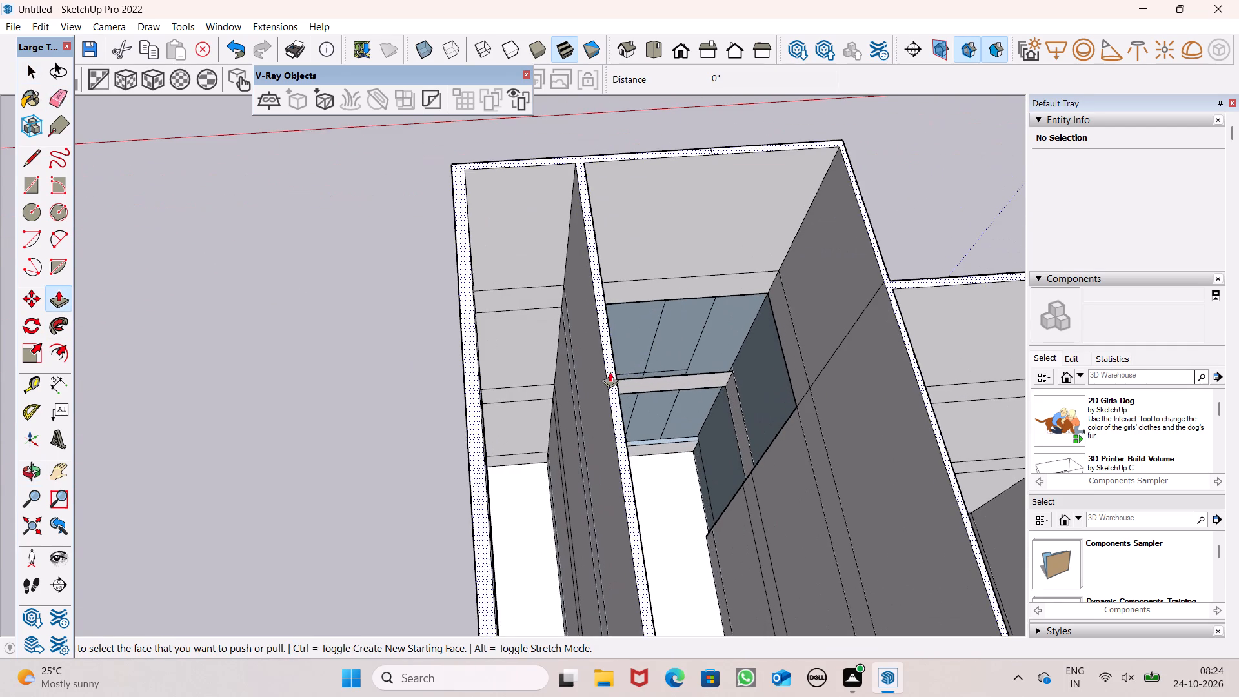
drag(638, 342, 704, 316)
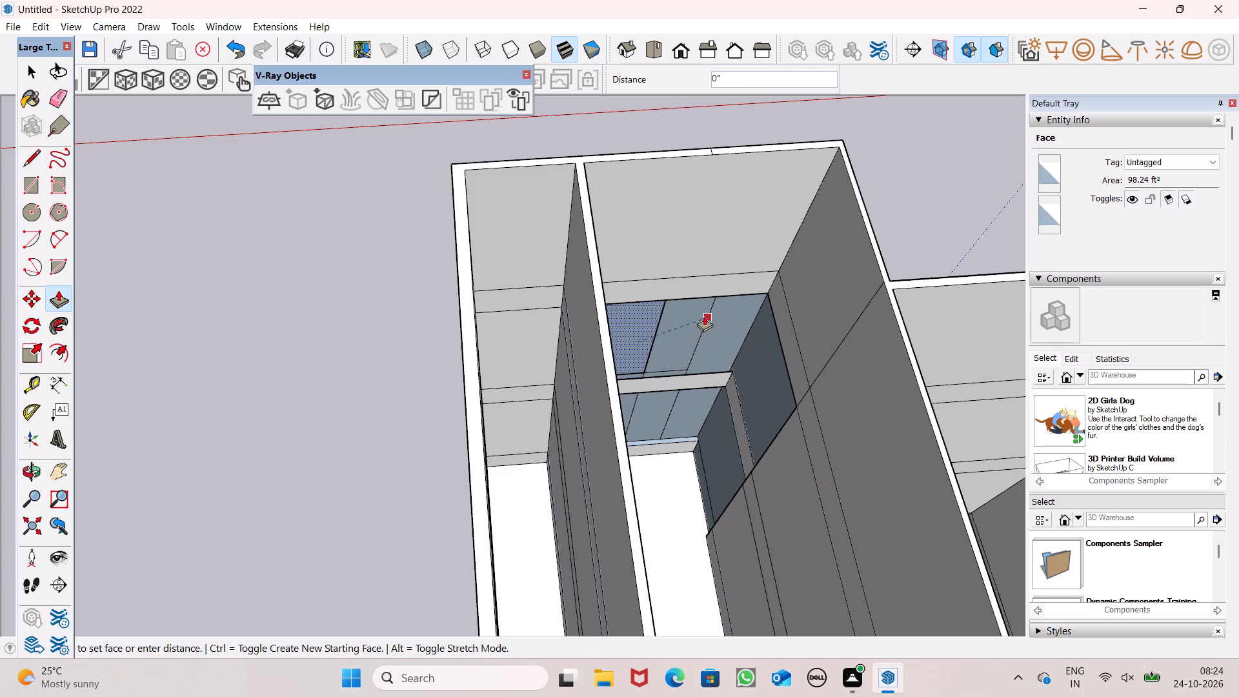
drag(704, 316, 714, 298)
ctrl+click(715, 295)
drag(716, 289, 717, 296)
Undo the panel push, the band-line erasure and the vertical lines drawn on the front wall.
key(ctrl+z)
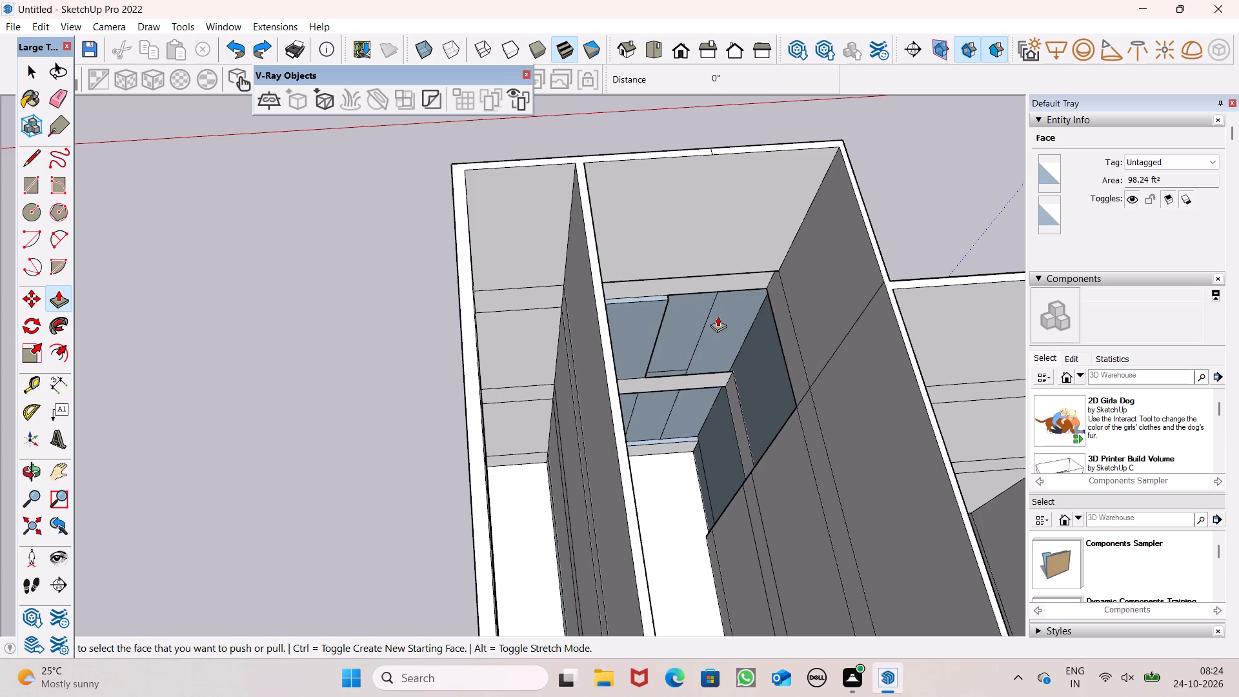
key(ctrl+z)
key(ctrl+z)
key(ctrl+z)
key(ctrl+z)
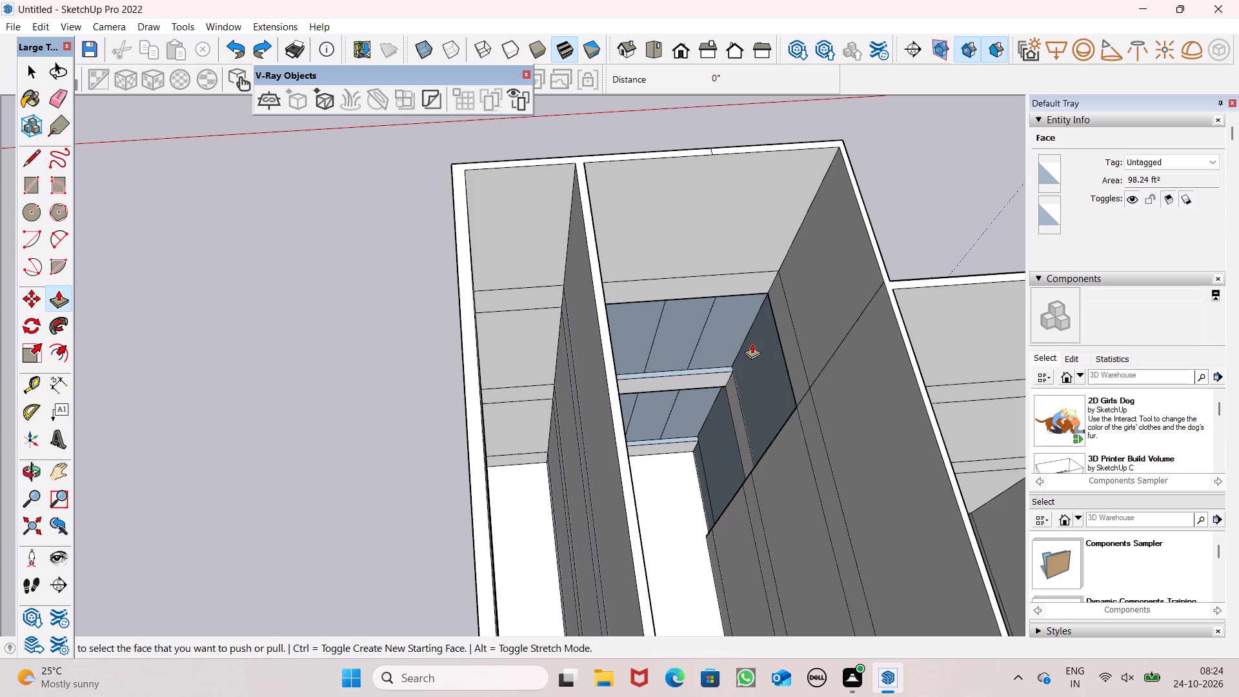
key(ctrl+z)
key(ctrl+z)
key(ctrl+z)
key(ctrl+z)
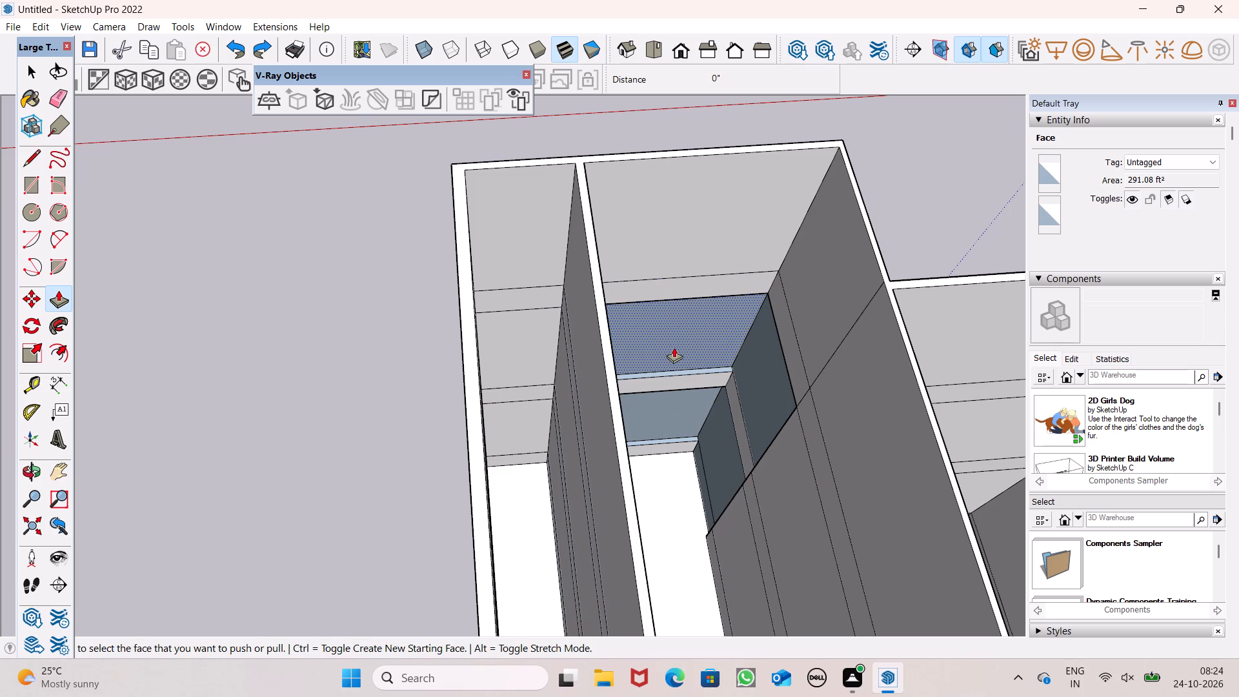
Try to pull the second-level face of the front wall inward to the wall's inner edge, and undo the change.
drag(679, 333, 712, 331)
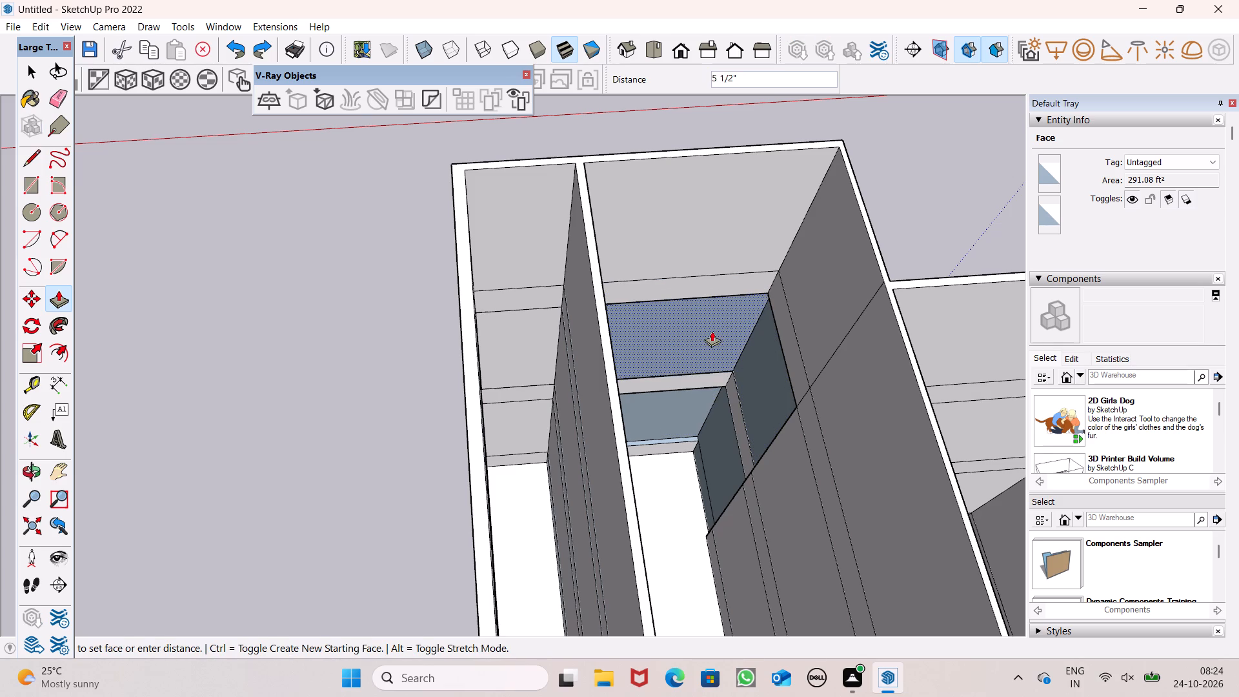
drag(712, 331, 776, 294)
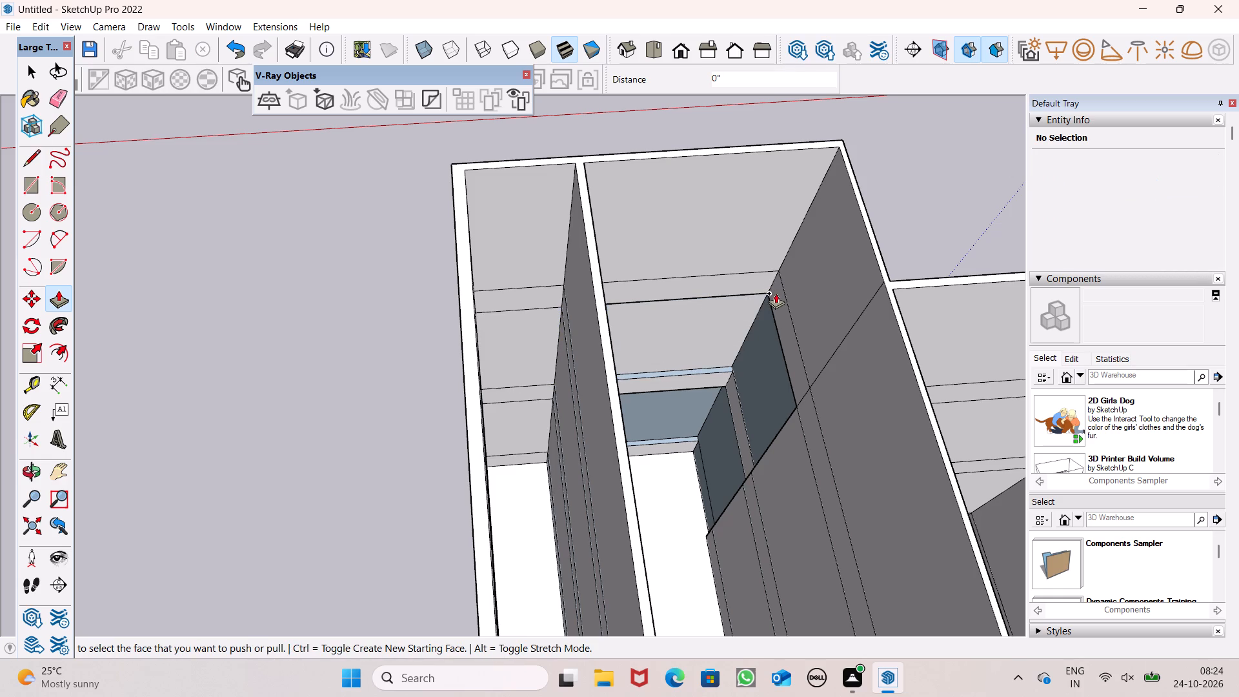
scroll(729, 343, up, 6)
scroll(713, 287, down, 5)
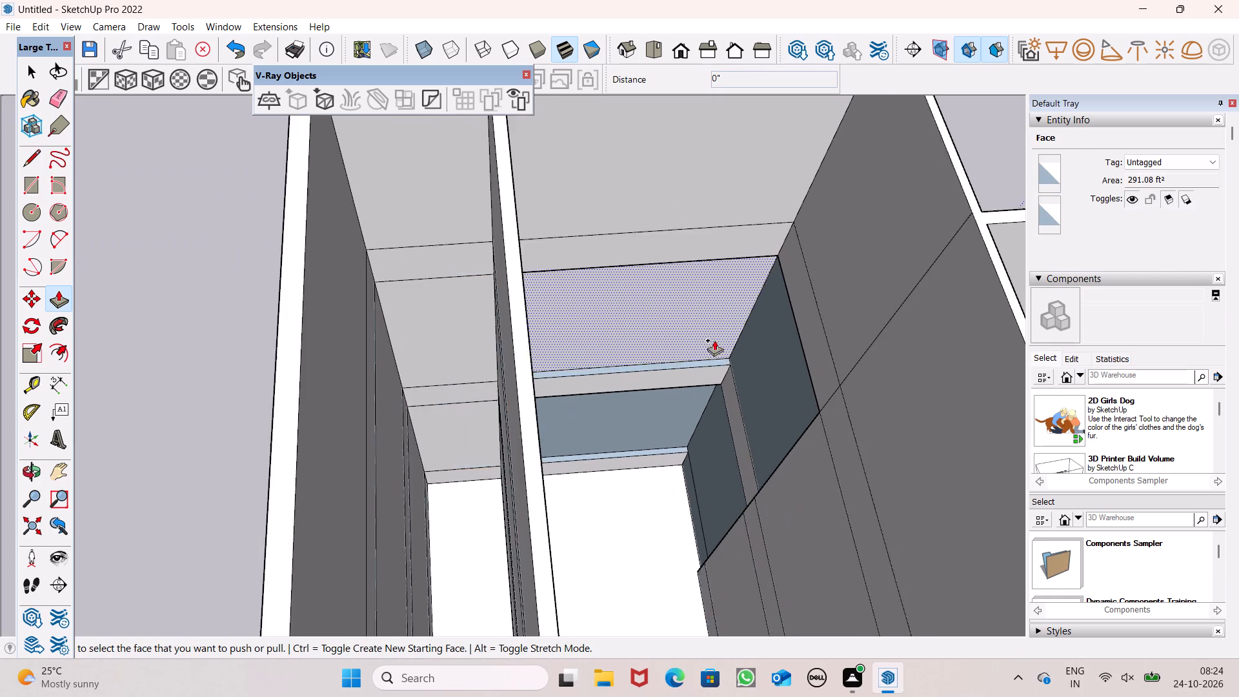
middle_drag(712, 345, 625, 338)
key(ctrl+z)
Pull the second-level face of the front wall 6" inward to close the wall's inner side.
drag(605, 312, 607, 324)
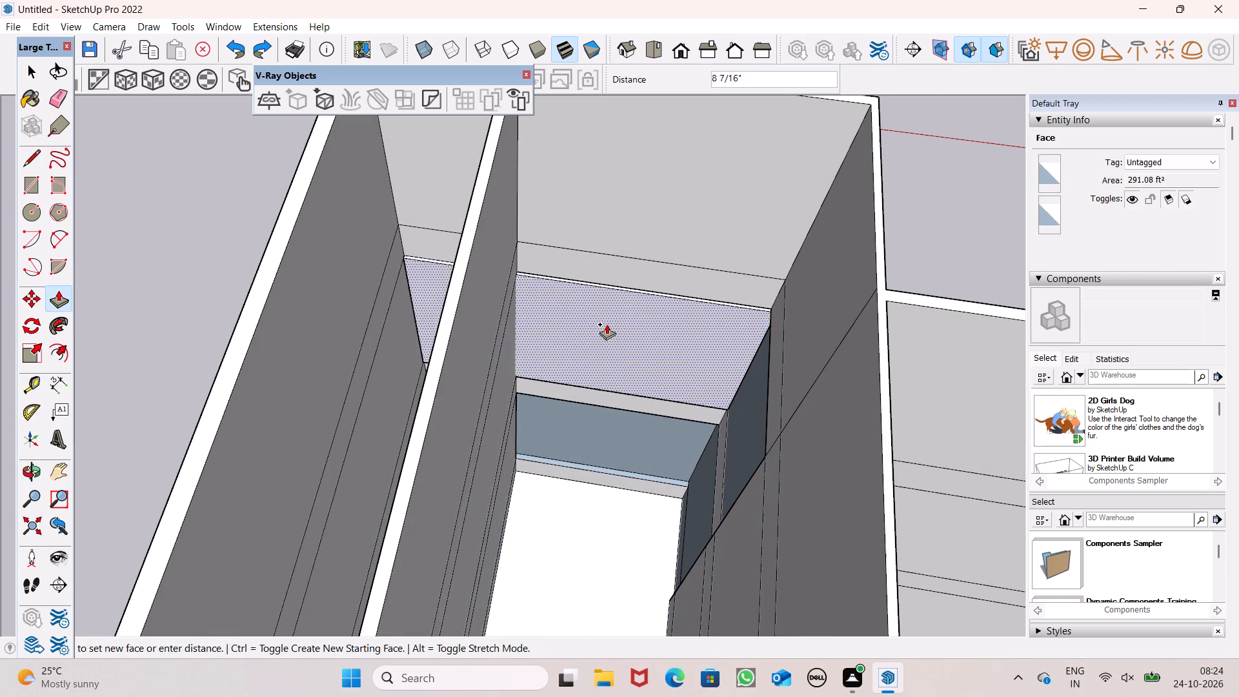
drag(607, 324, 714, 293)
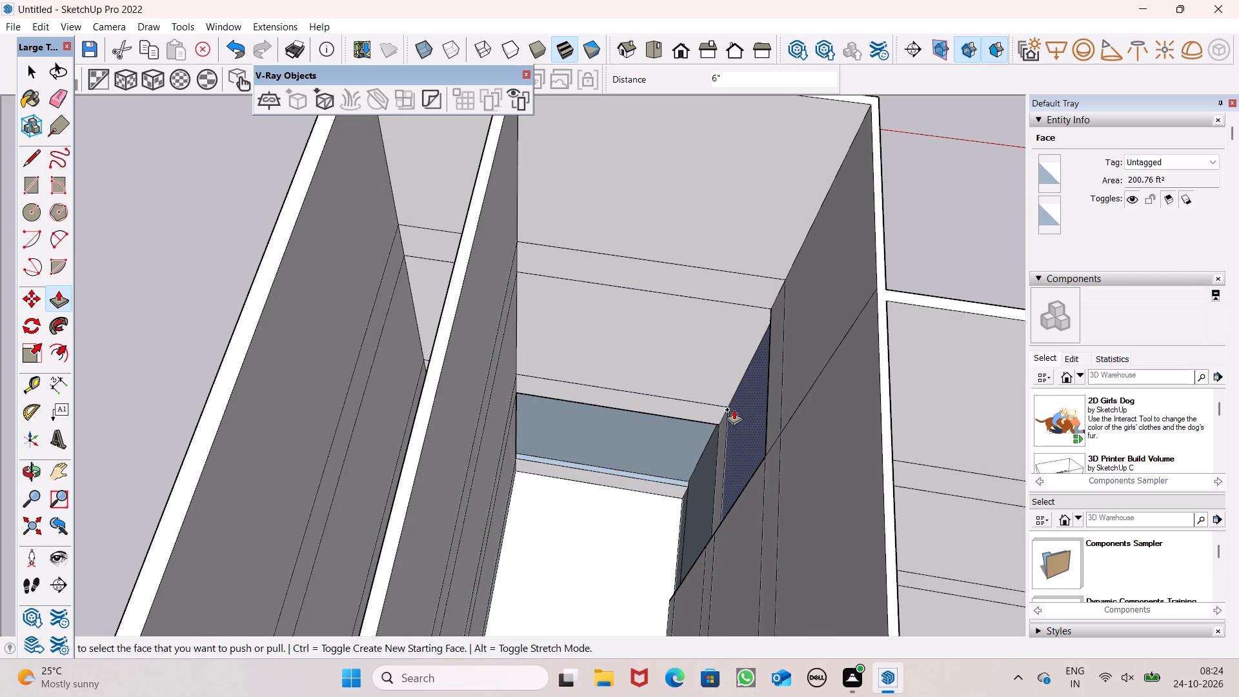
Pull the second-level face of the porch return wall flush with its inner side in the front room.
drag(752, 416, 784, 396)
drag(783, 394, 780, 381)
click(780, 381)
key(space)
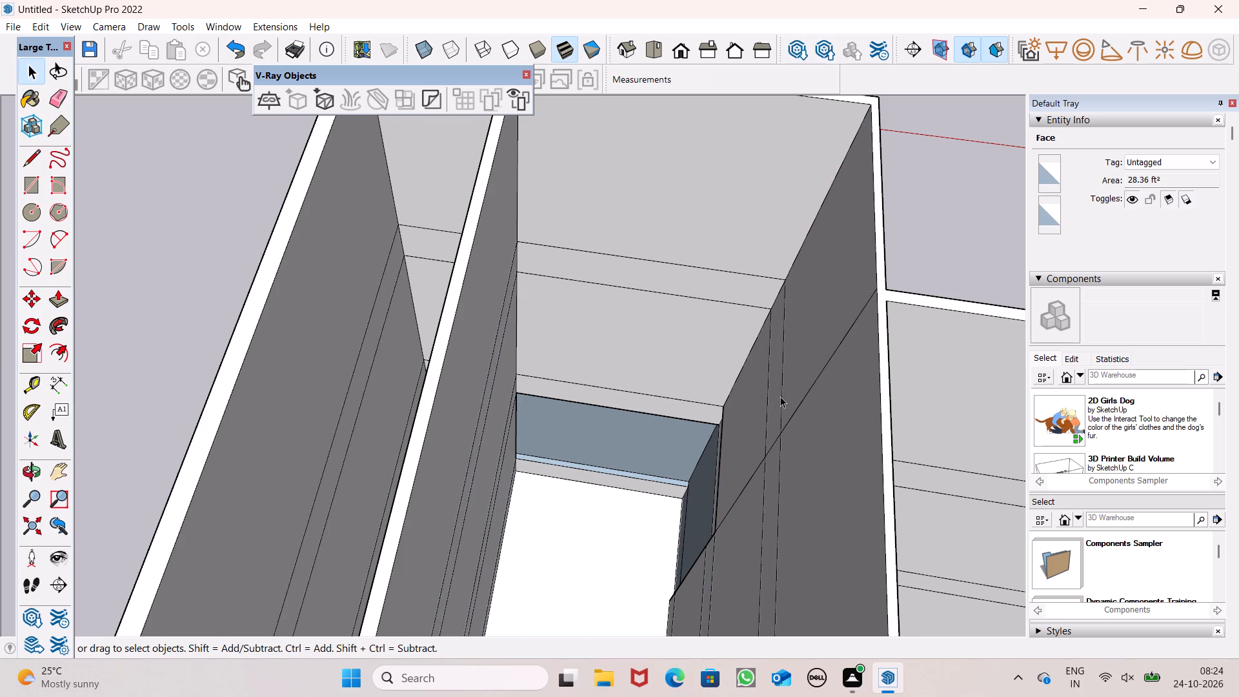
Pull the ground-level face of the front wall inward about 6 5/16" inside the front room, flush with the wall above.
scroll(781, 394, down, 1)
click(61, 301)
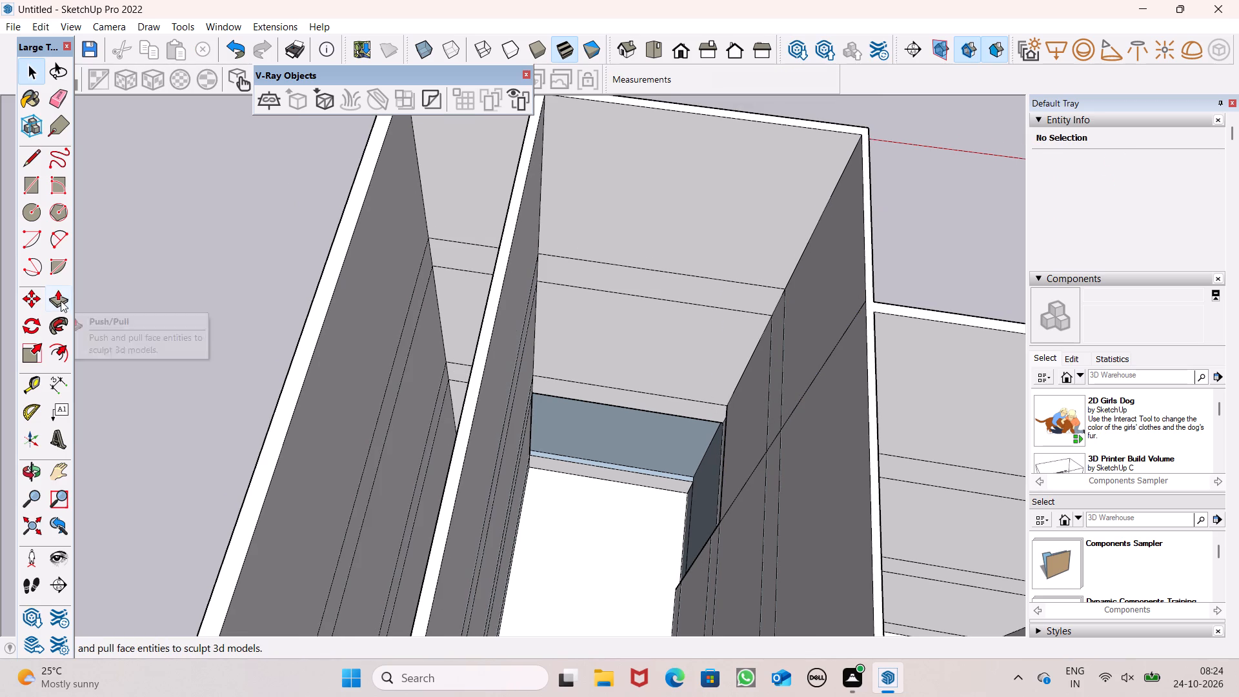
drag(588, 427, 610, 423)
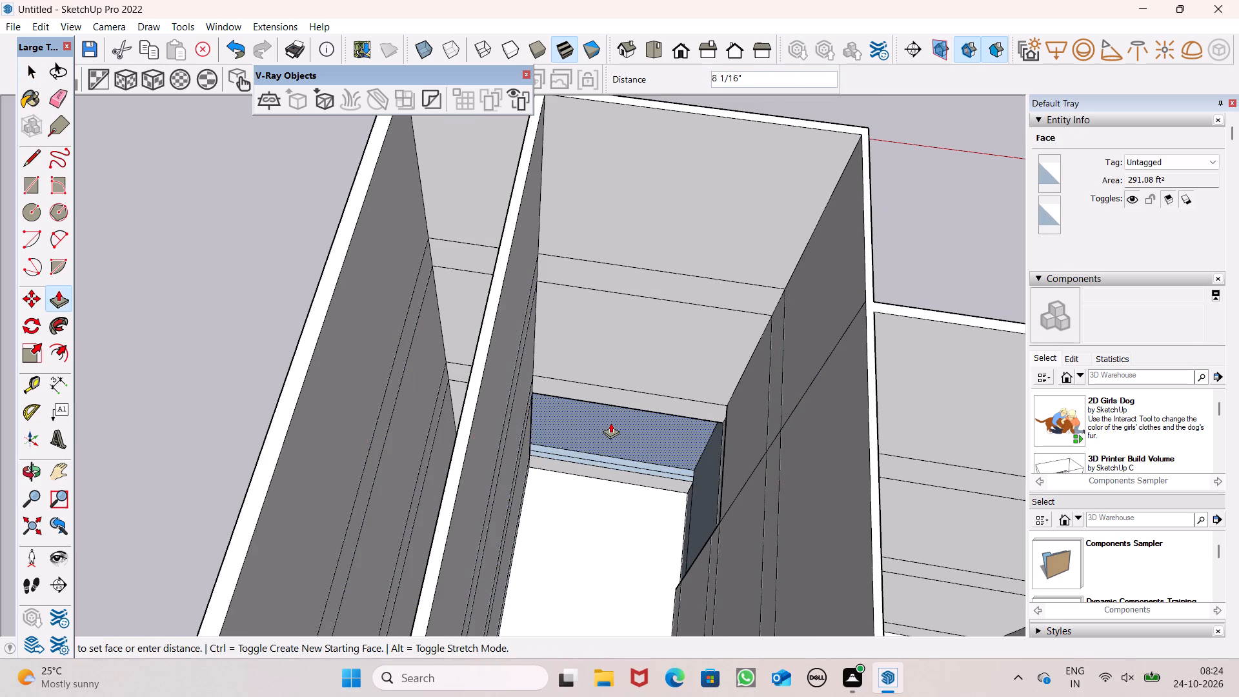
drag(610, 423, 614, 423)
drag(614, 423, 630, 410)
drag(632, 409, 638, 404)
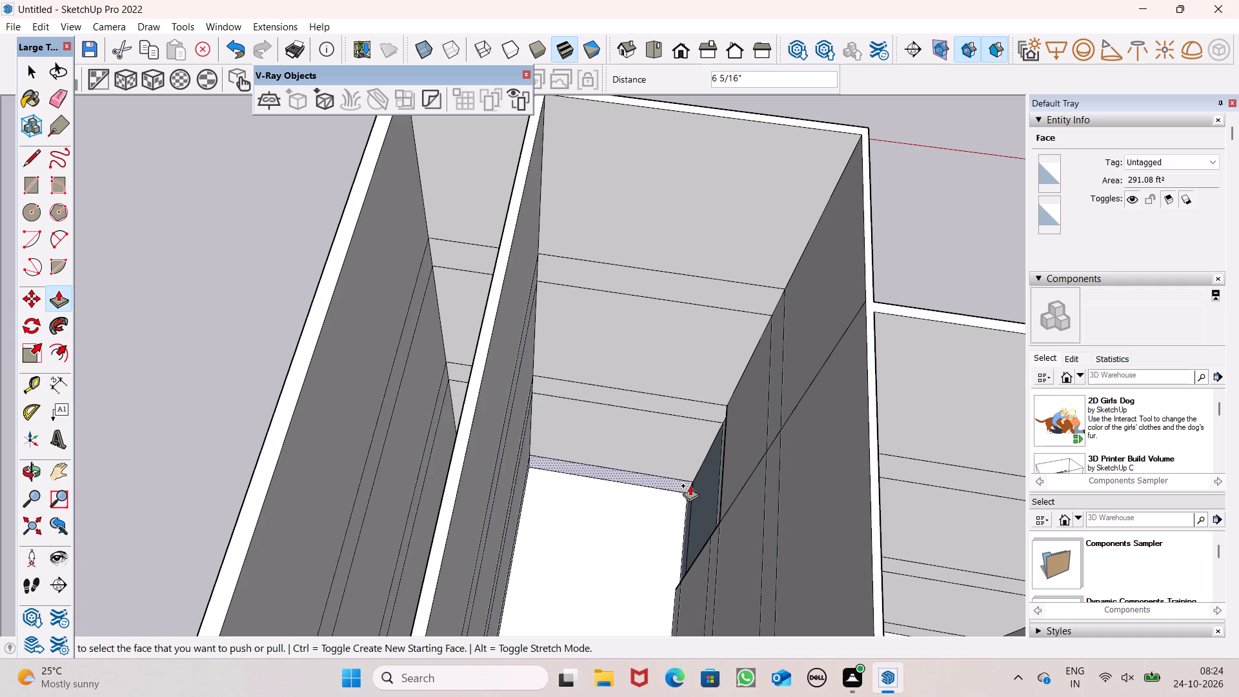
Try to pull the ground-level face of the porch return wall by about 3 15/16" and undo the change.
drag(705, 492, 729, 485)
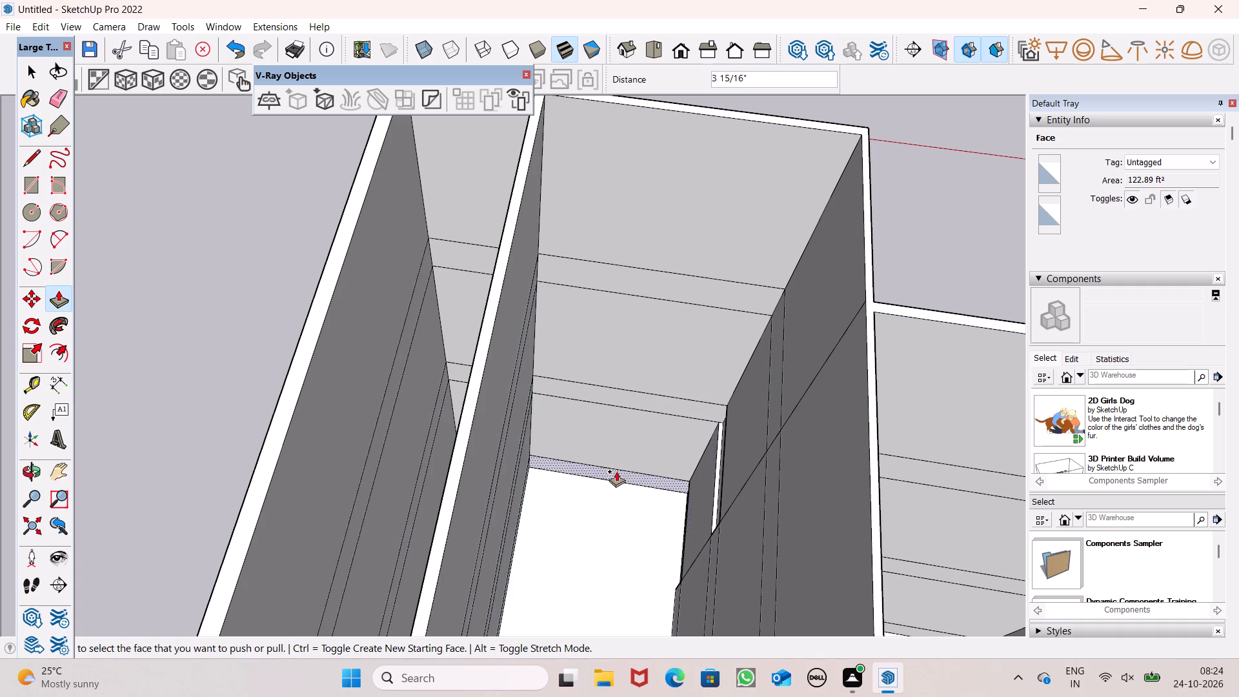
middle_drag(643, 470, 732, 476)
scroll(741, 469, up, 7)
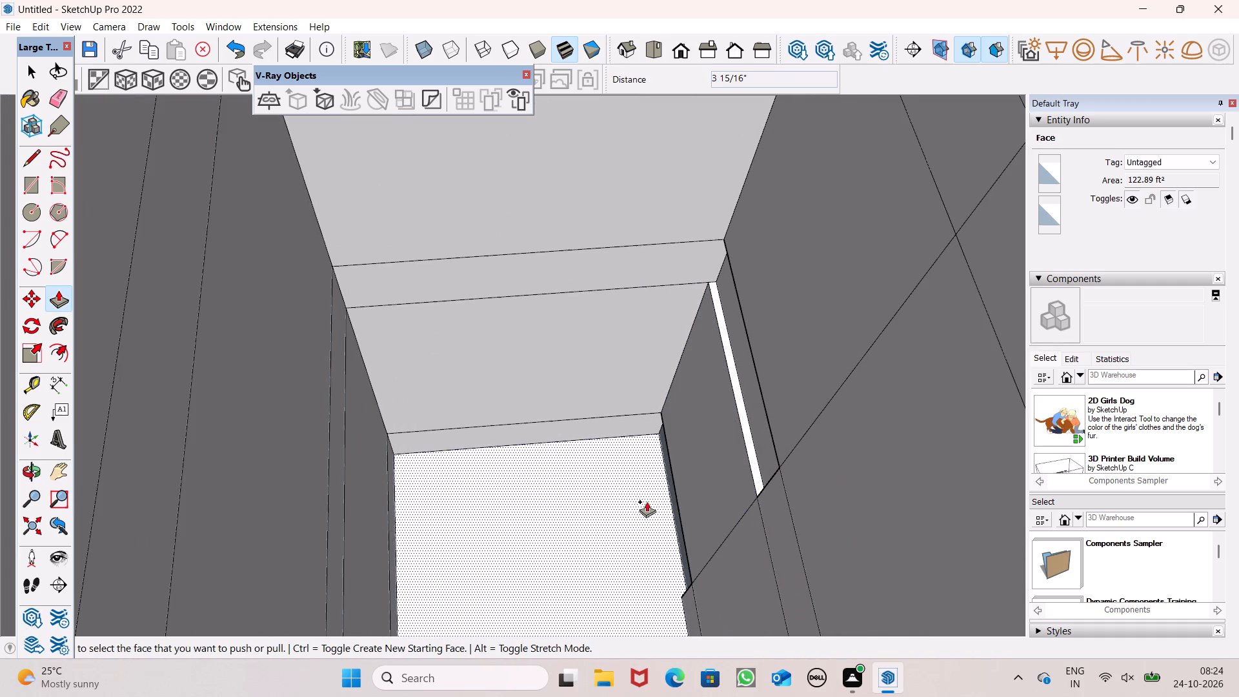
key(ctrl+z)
Adjust the ground-level face of the porch return wall and pull the narrow band face above it about 3 15/16".
drag(714, 495, 710, 492)
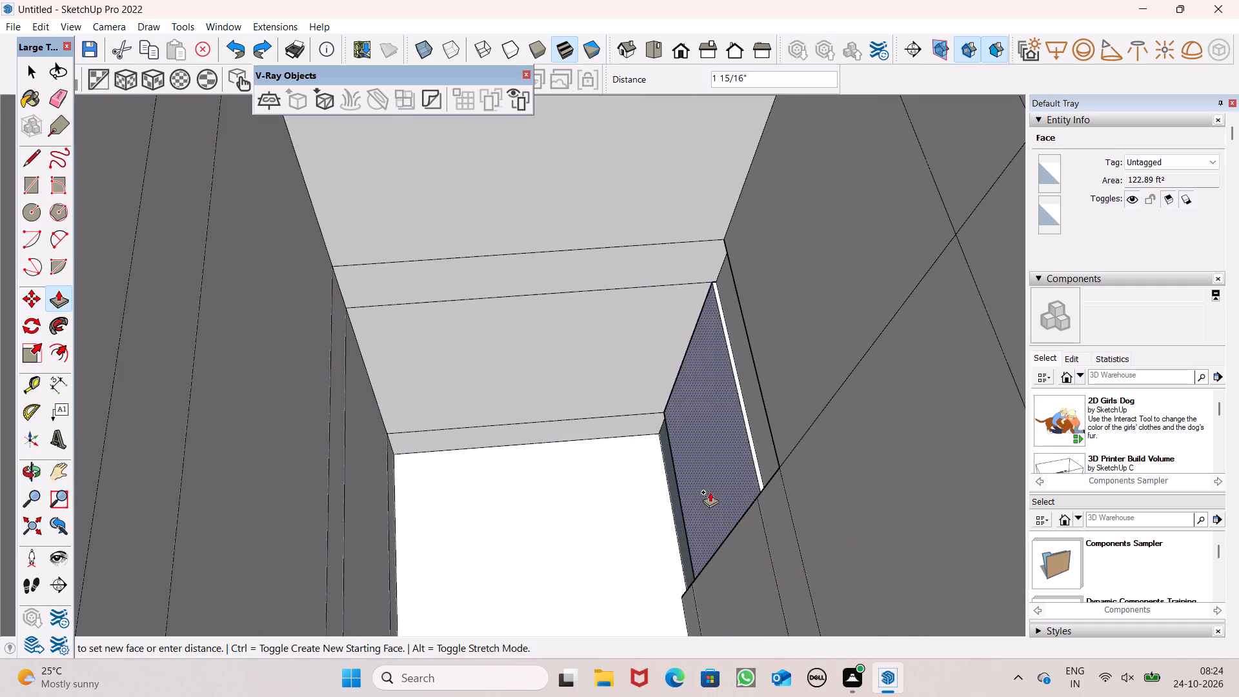
drag(710, 492, 769, 464)
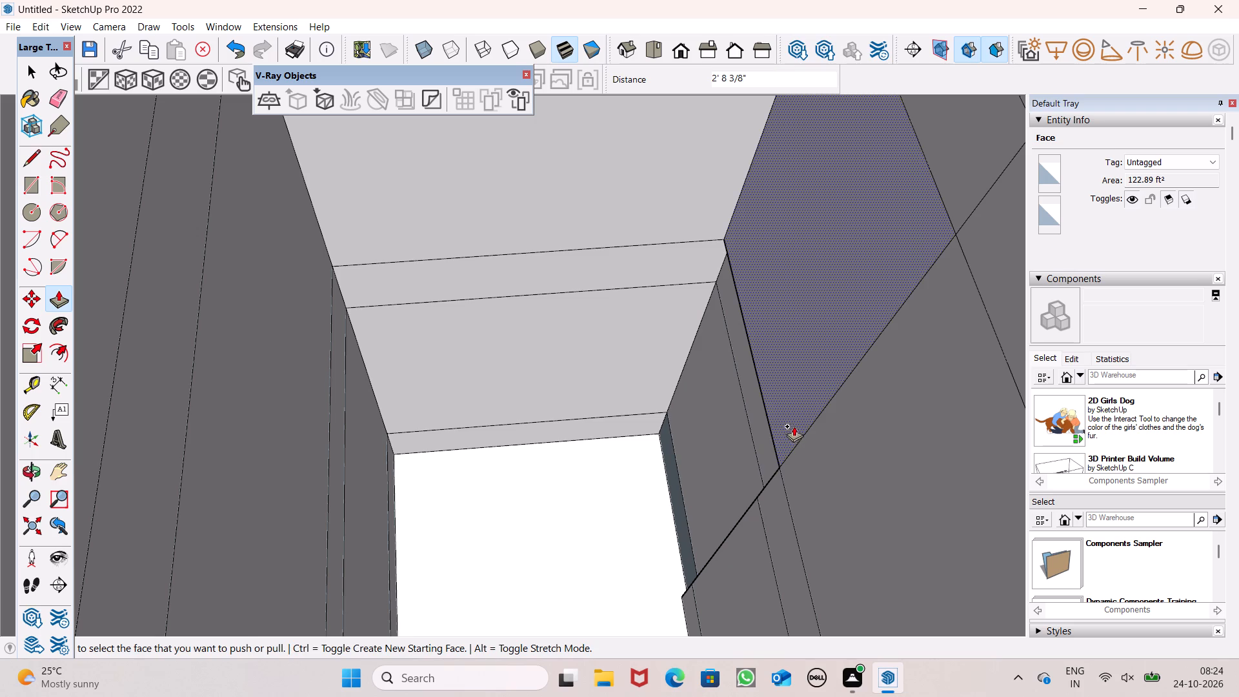
drag(758, 424, 745, 429)
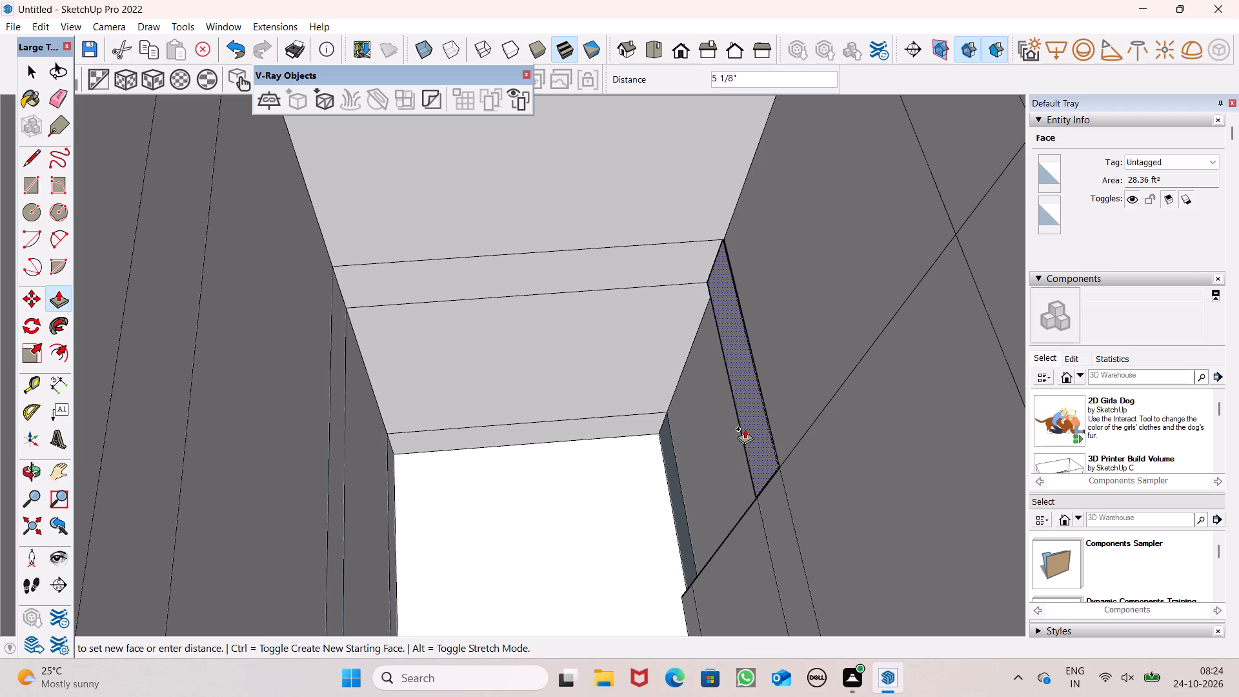
drag(745, 429, 772, 432)
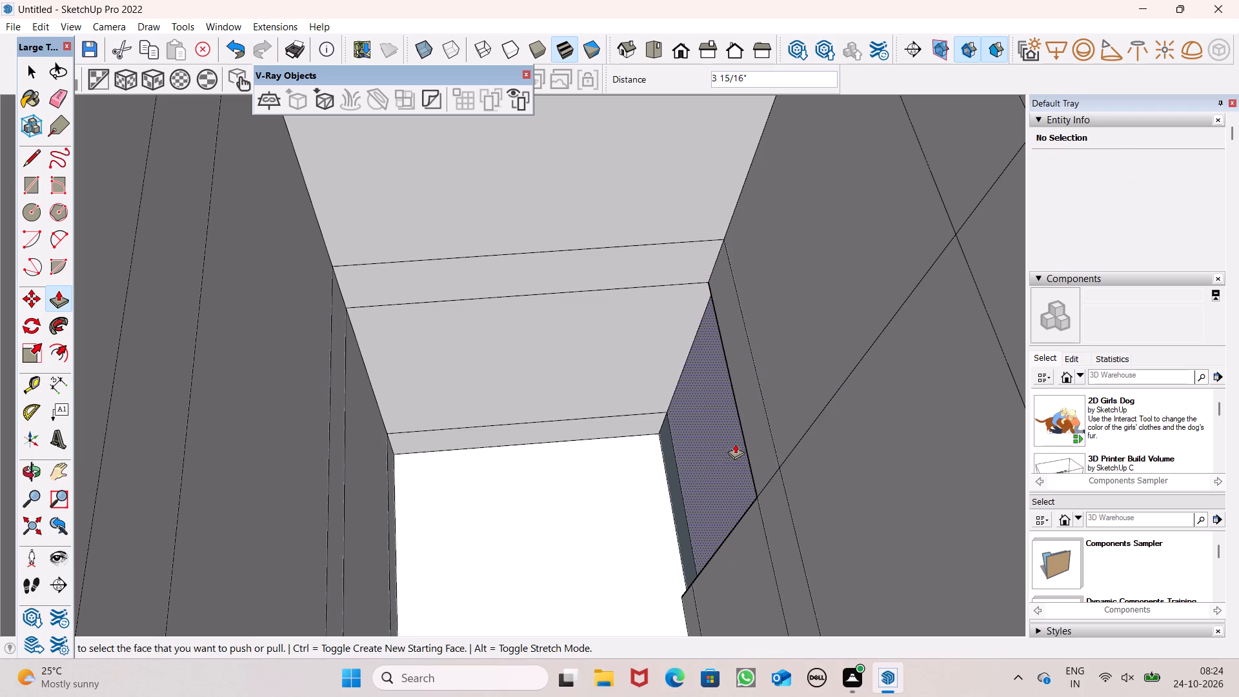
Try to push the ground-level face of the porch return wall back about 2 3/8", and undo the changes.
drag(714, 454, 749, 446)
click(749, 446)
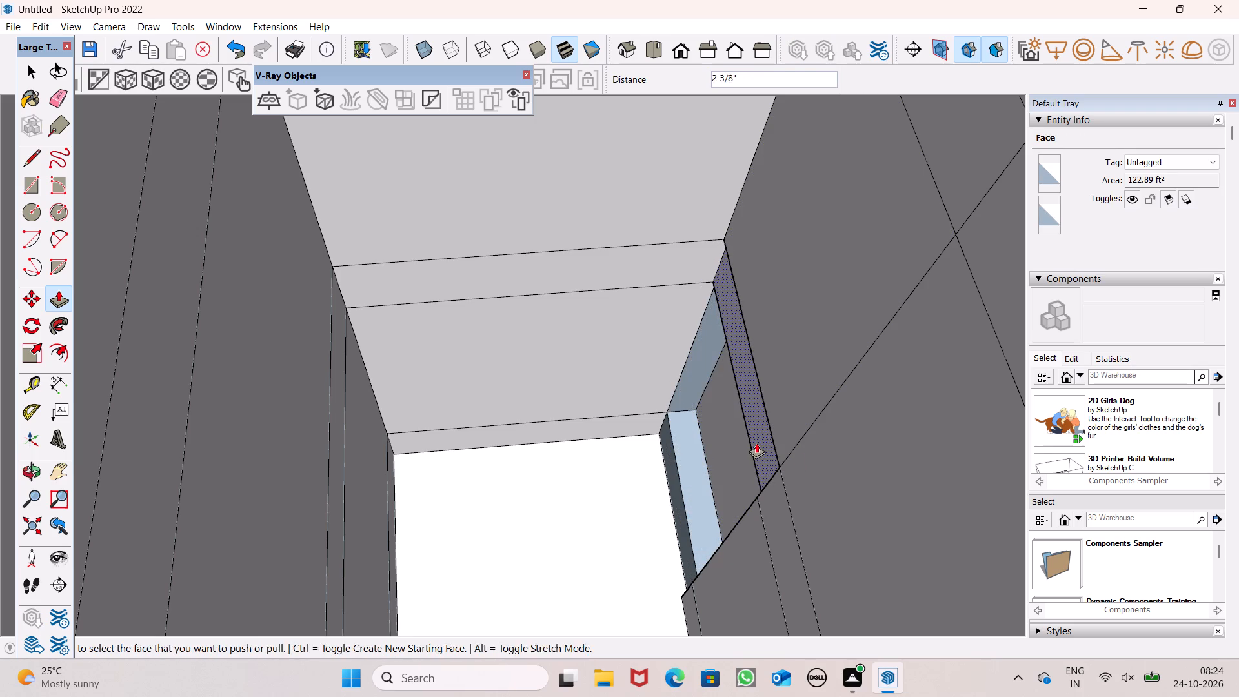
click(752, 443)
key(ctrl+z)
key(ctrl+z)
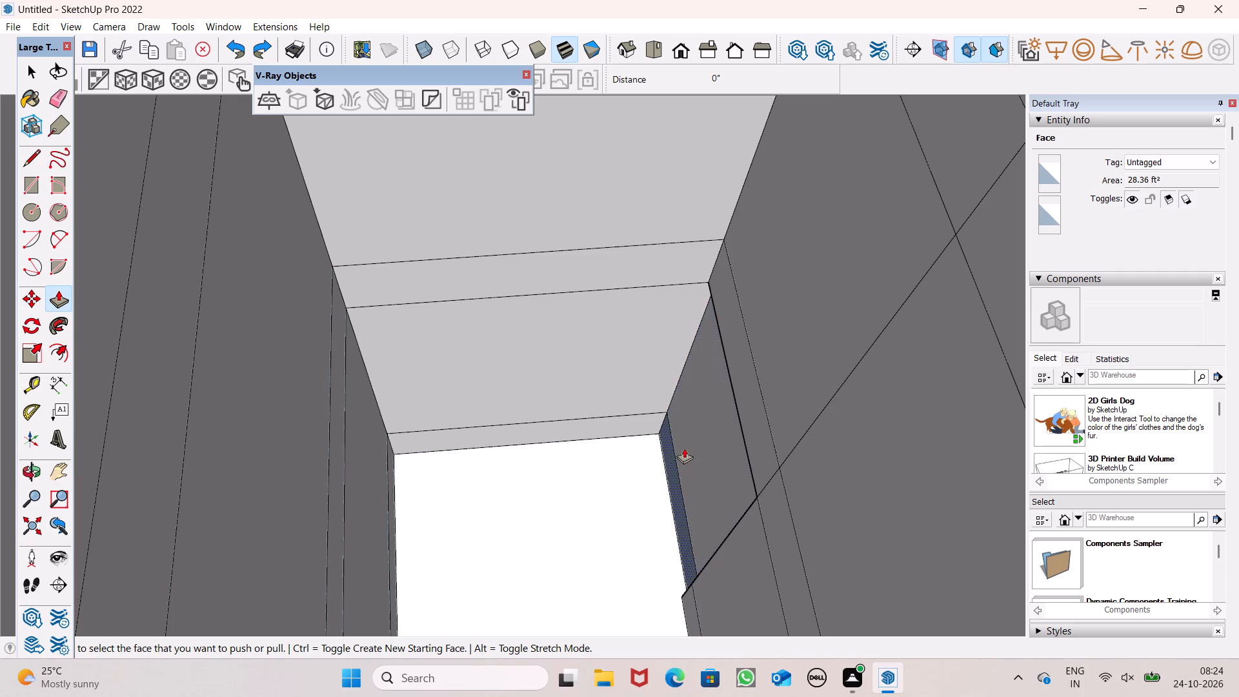
Pull the porch return wall's ground-level face 4 13/16", flush with the wall above inside the front room.
drag(705, 456, 708, 438)
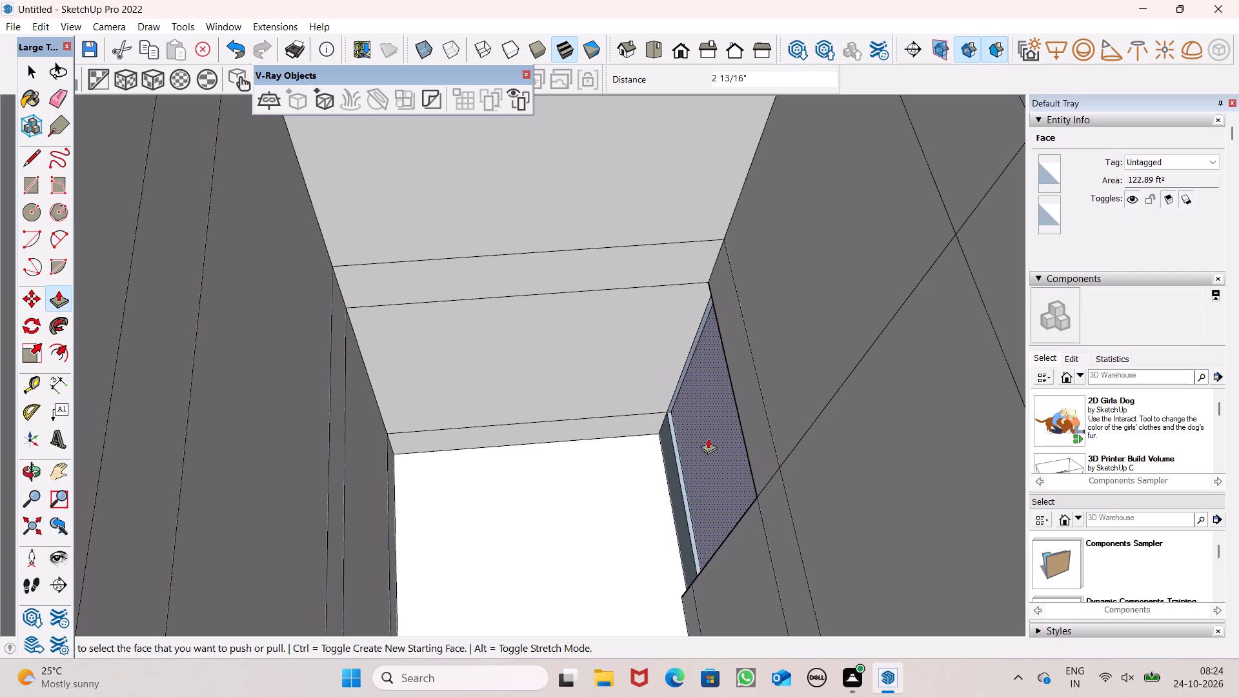
drag(665, 439, 654, 440)
click(647, 440)
key(ctrl+z)
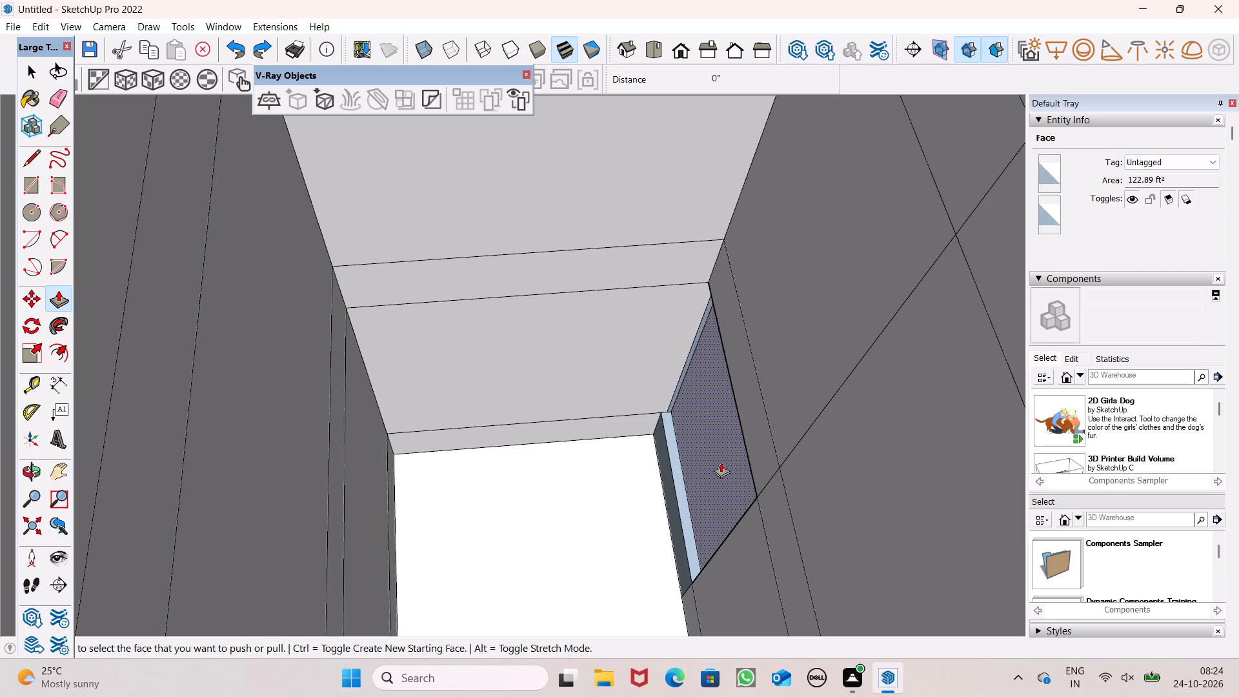
drag(704, 473, 716, 478)
drag(710, 478, 696, 478)
click(671, 480)
click(663, 480)
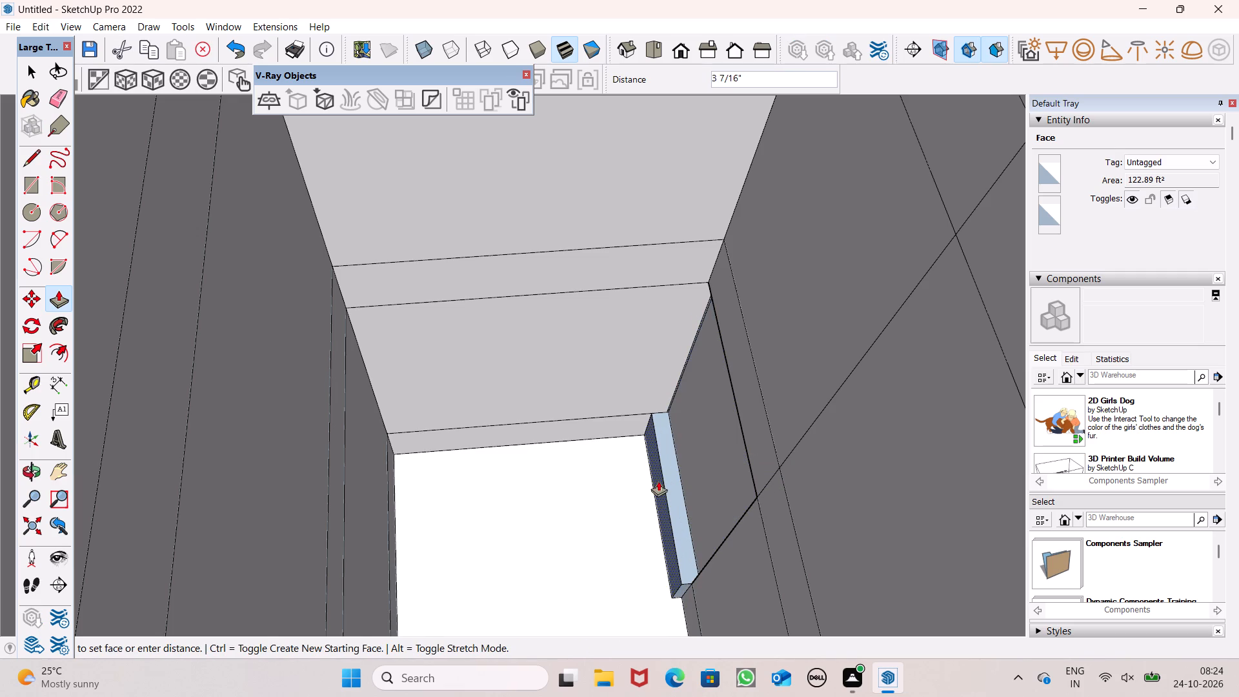
key(ctrl+z)
drag(730, 487, 714, 486)
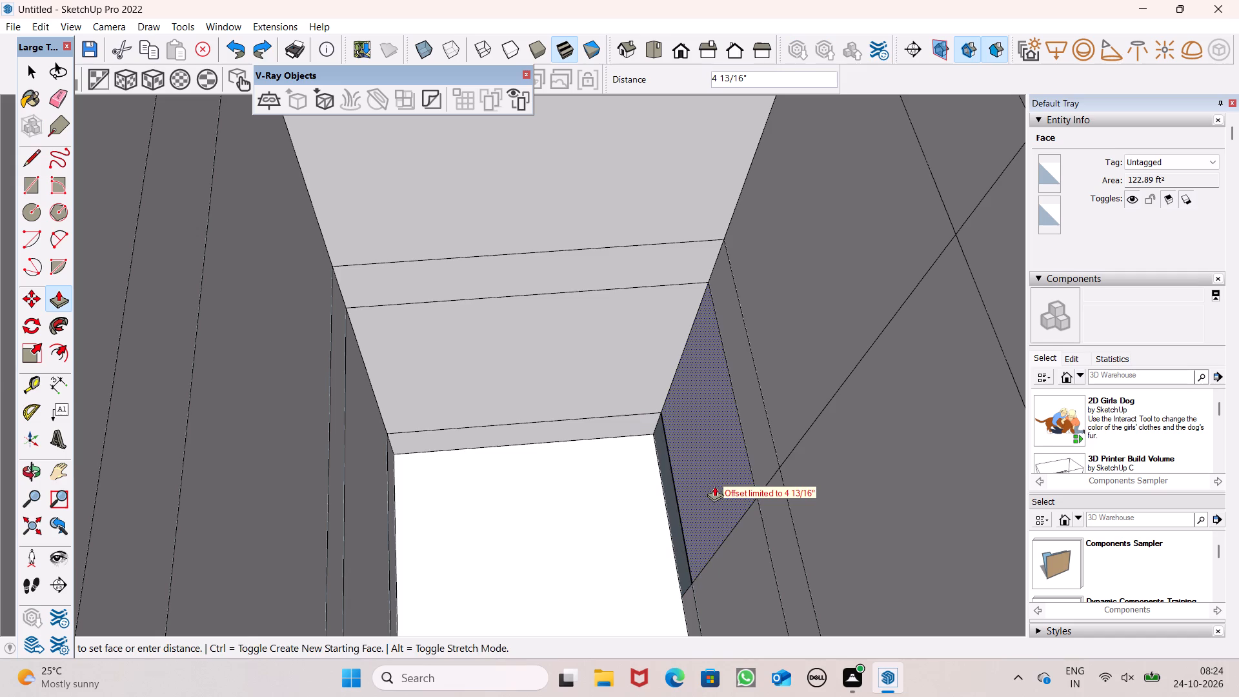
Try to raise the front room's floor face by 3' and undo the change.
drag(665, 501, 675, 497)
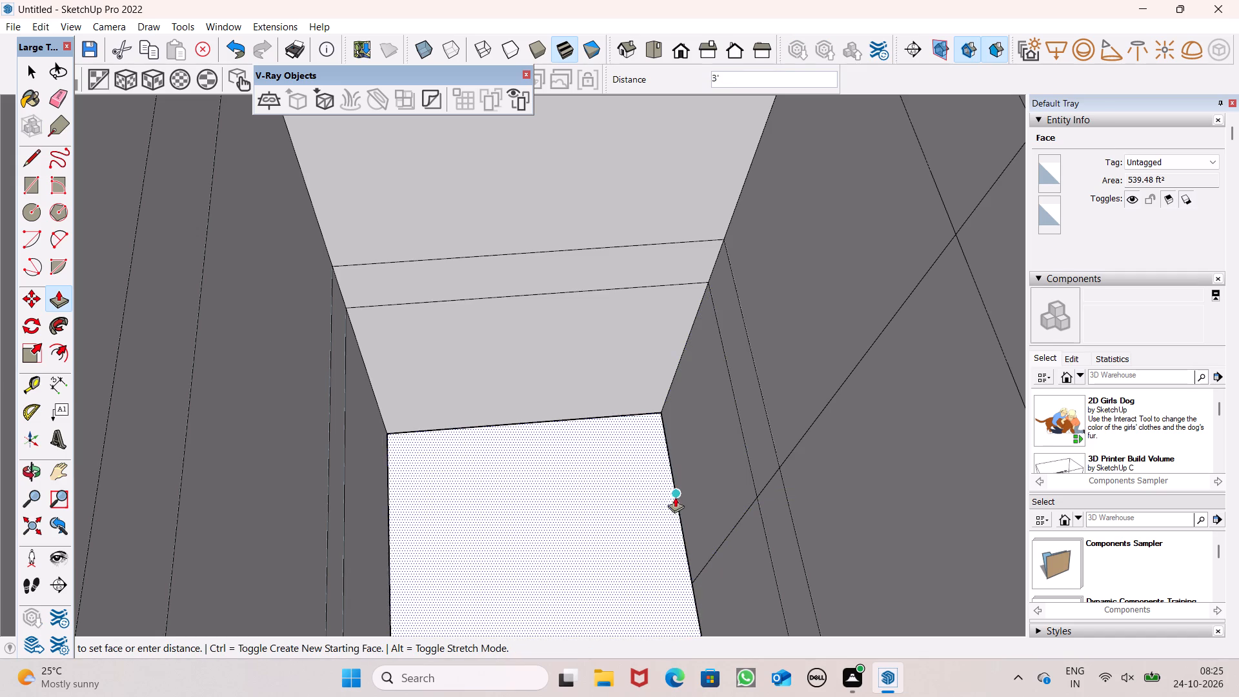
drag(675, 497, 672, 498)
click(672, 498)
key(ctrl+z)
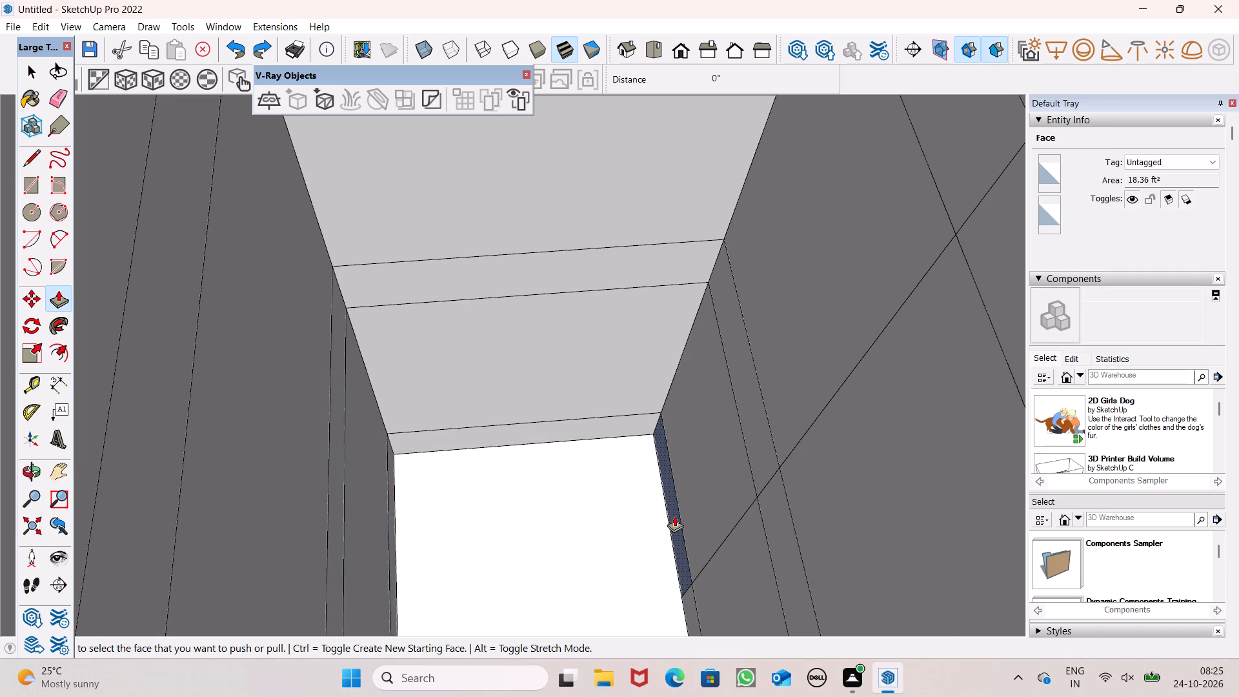
Push the base strip of the porch return wall about 3 3/8" to align it with the wall face above.
scroll(674, 518, down, 2)
middle_drag(673, 567, 694, 552)
scroll(694, 556, up, 8)
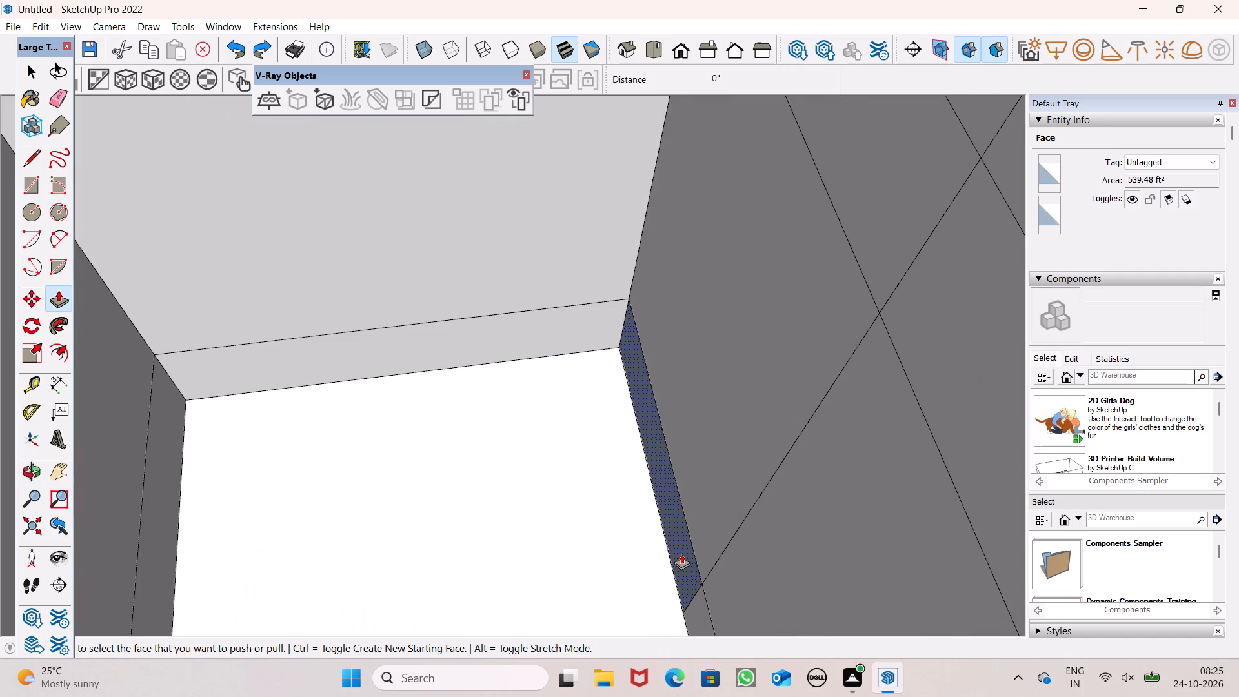
drag(683, 552, 694, 555)
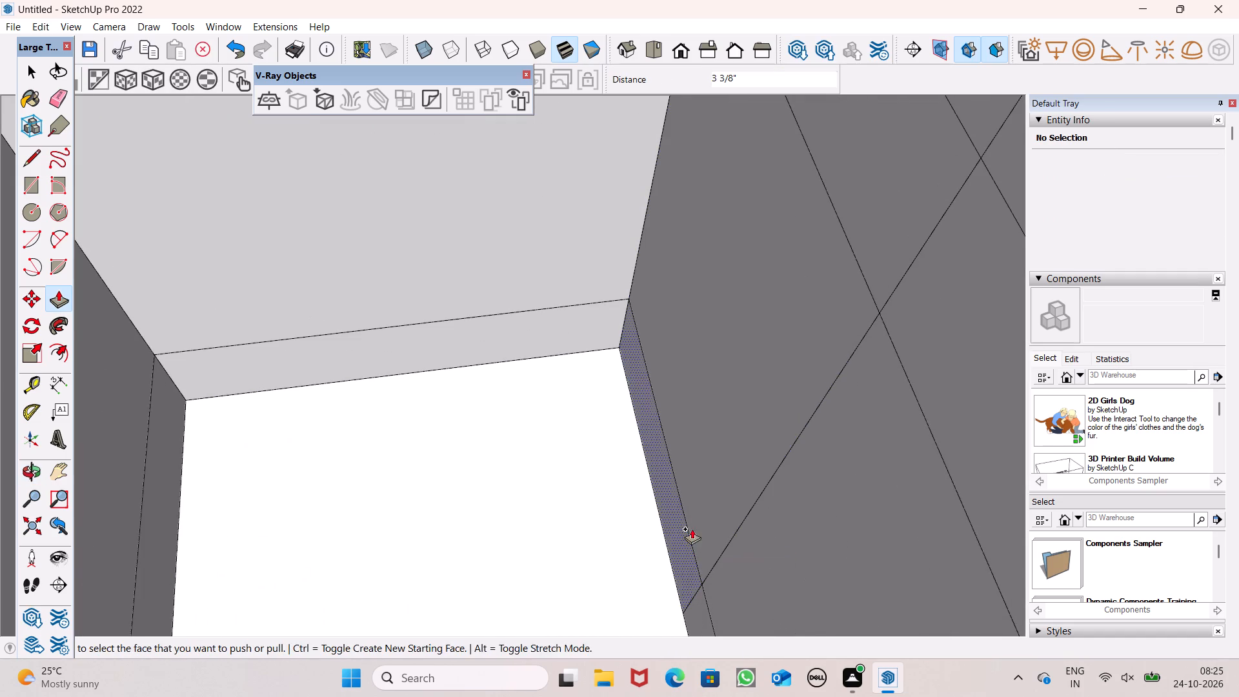
key(space)
Push the outer ground-level face of the front wall inward 8 1/4".
scroll(689, 474, down, 15)
scroll(630, 455, down, 3)
middle_drag(656, 445, 483, 481)
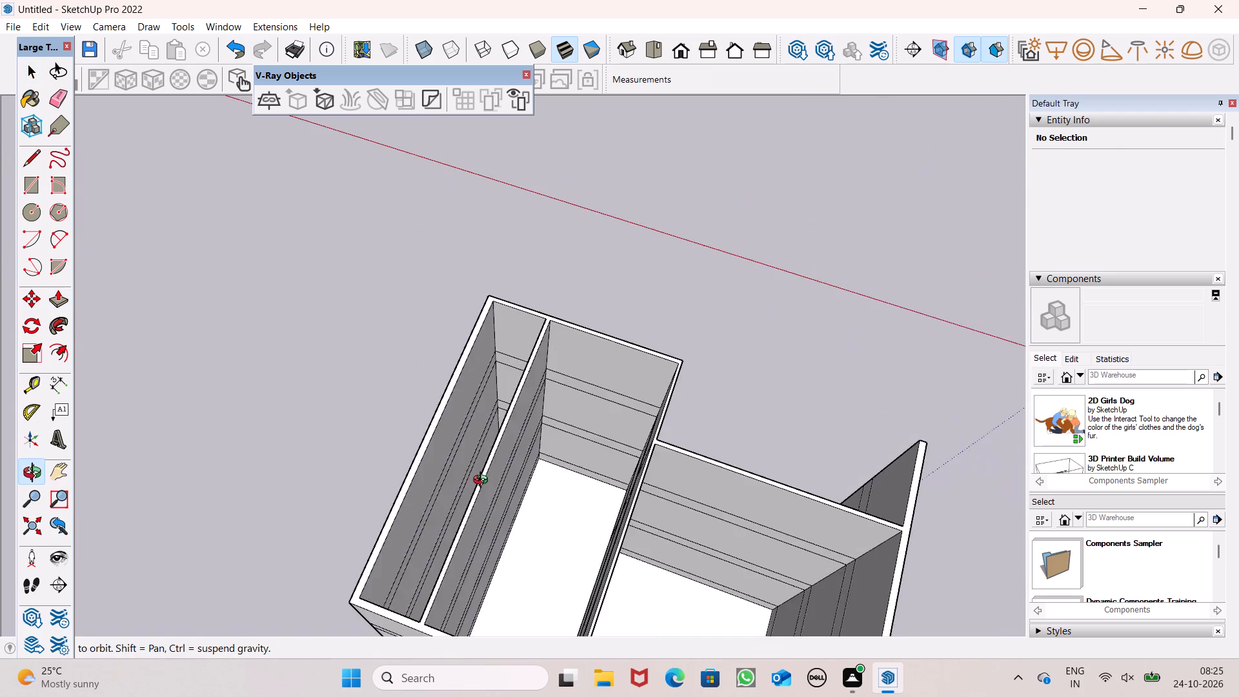
middle_drag(483, 481, 846, 450)
scroll(512, 427, up, 1)
middle_drag(514, 429, 990, 390)
scroll(641, 382, down, 2)
middle_drag(532, 407, 852, 352)
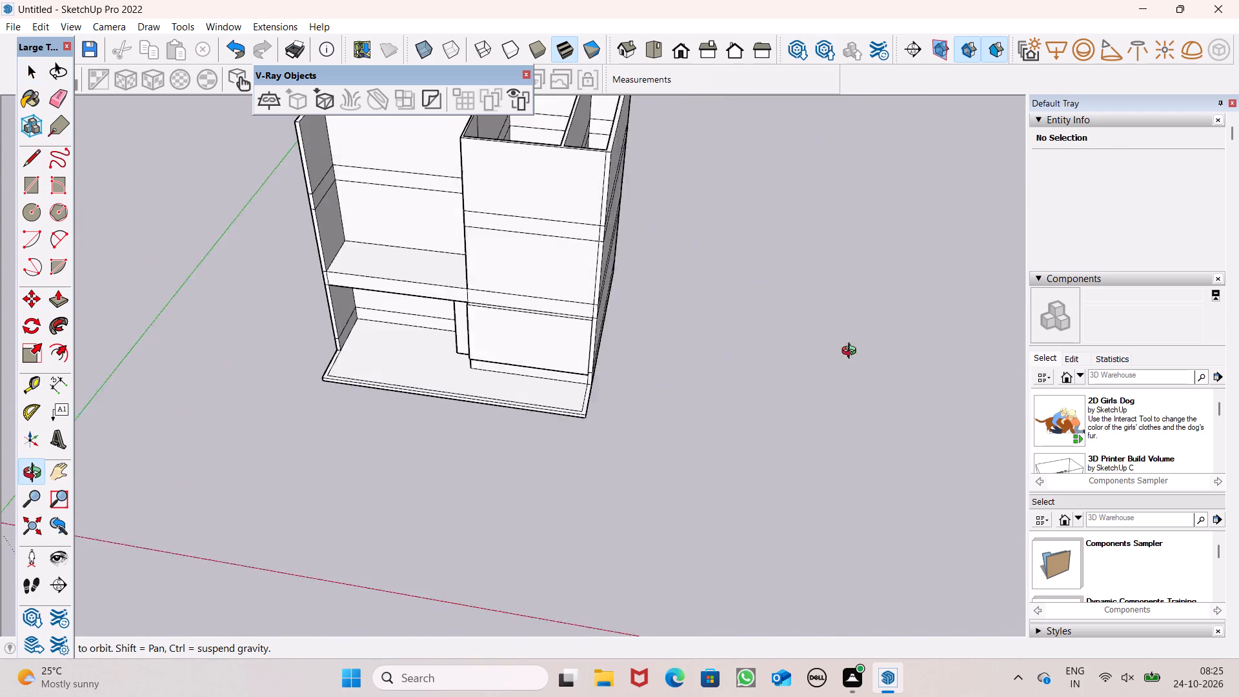
middle_drag(852, 352, 877, 352)
scroll(763, 335, down, 3)
middle_drag(522, 380, 536, 448)
scroll(598, 298, up, 7)
scroll(705, 325, down, 3)
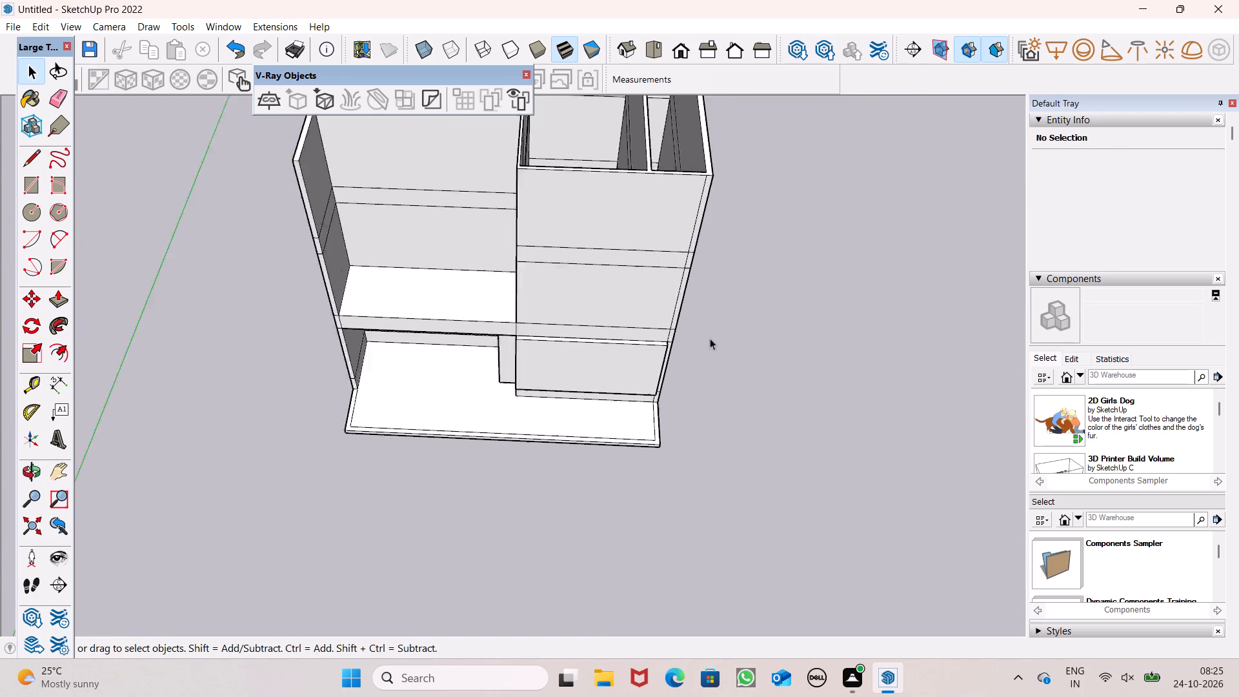
scroll(710, 338, down, 3)
scroll(545, 338, up, 8)
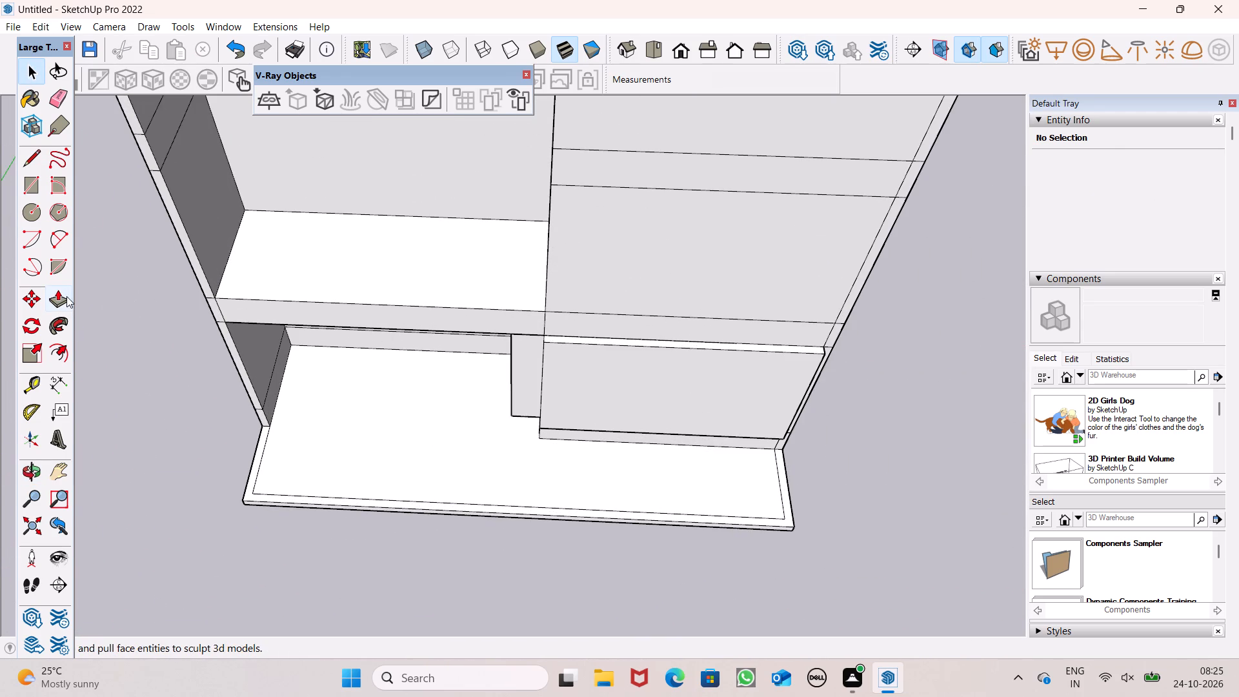
click(66, 296)
drag(605, 362, 630, 330)
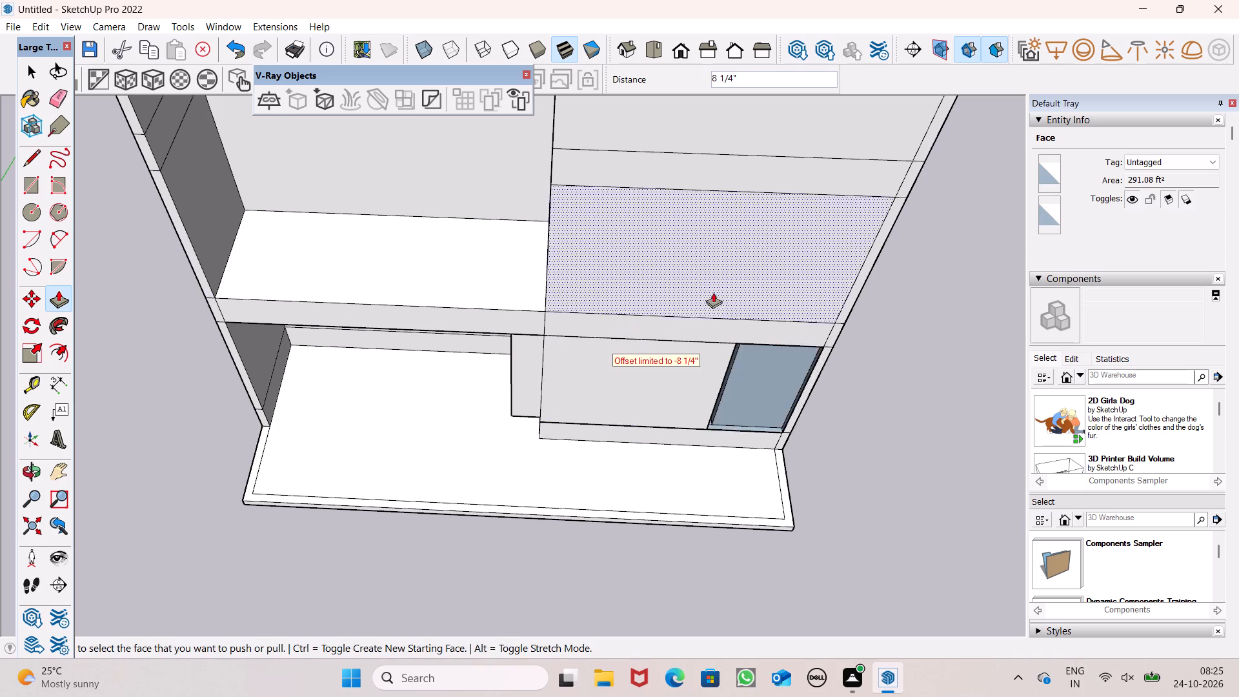
Examine the recessed opening at the front wall's outer corner and the rooms behind it from outside and above.
scroll(722, 296, down, 4)
middle_drag(716, 343, 622, 197)
scroll(698, 364, up, 4)
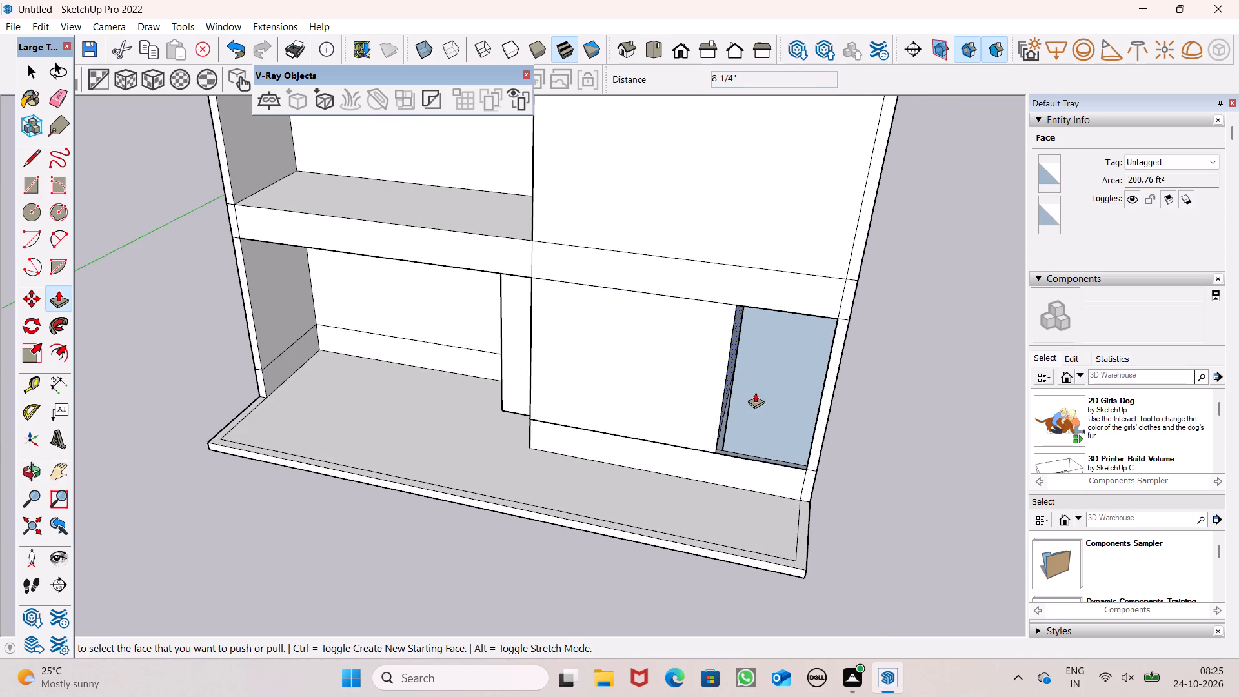
scroll(769, 391, down, 1)
middle_drag(772, 432, 646, 423)
scroll(696, 475, up, 4)
middle_drag(737, 479, 790, 468)
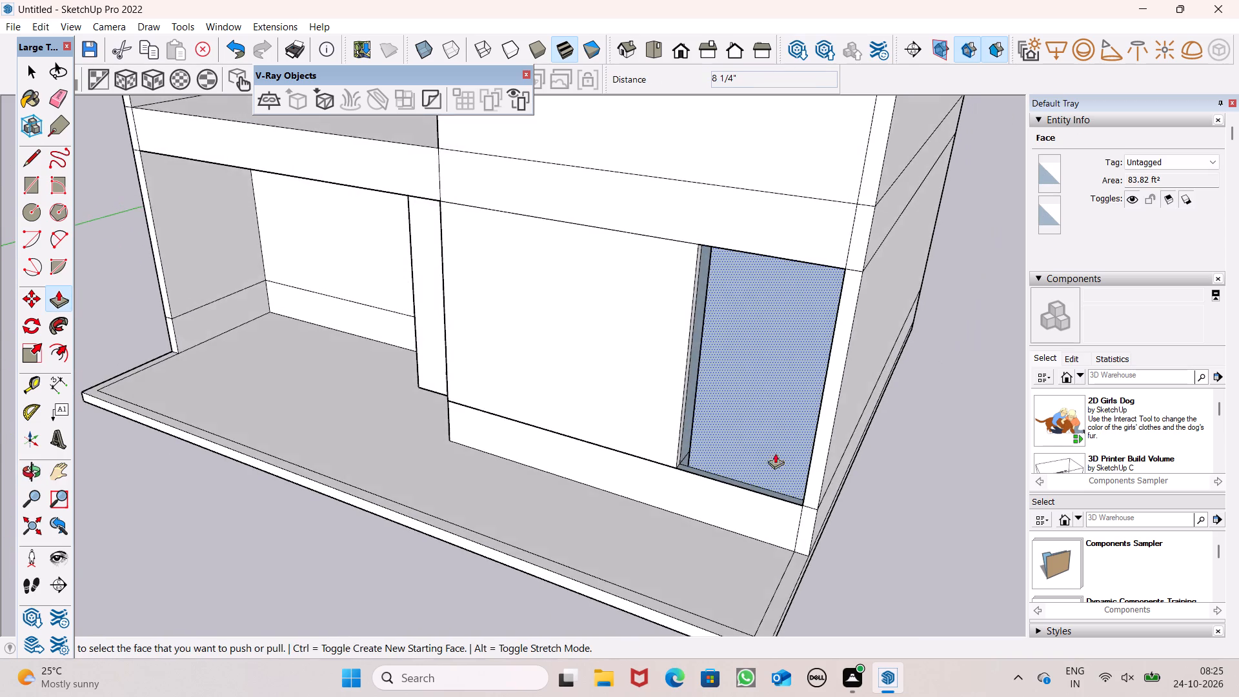
scroll(765, 444, up, 5)
scroll(647, 425, up, 6)
middle_drag(710, 432, 751, 458)
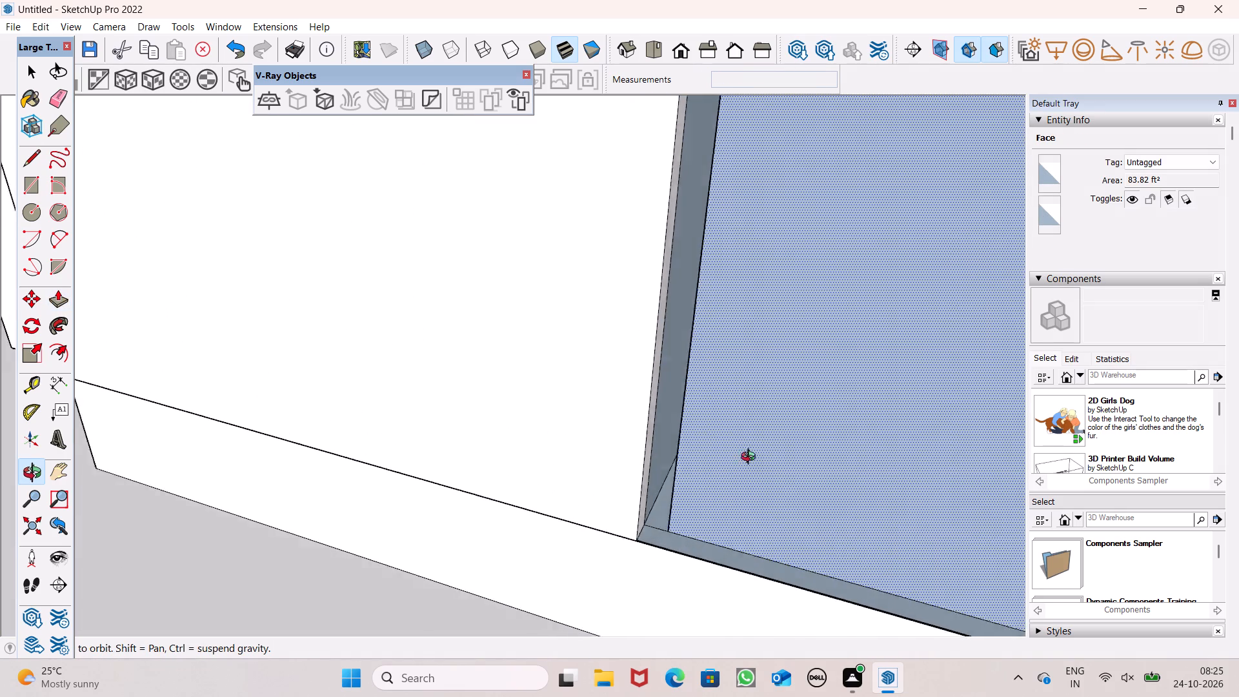
middle_drag(751, 458, 831, 386)
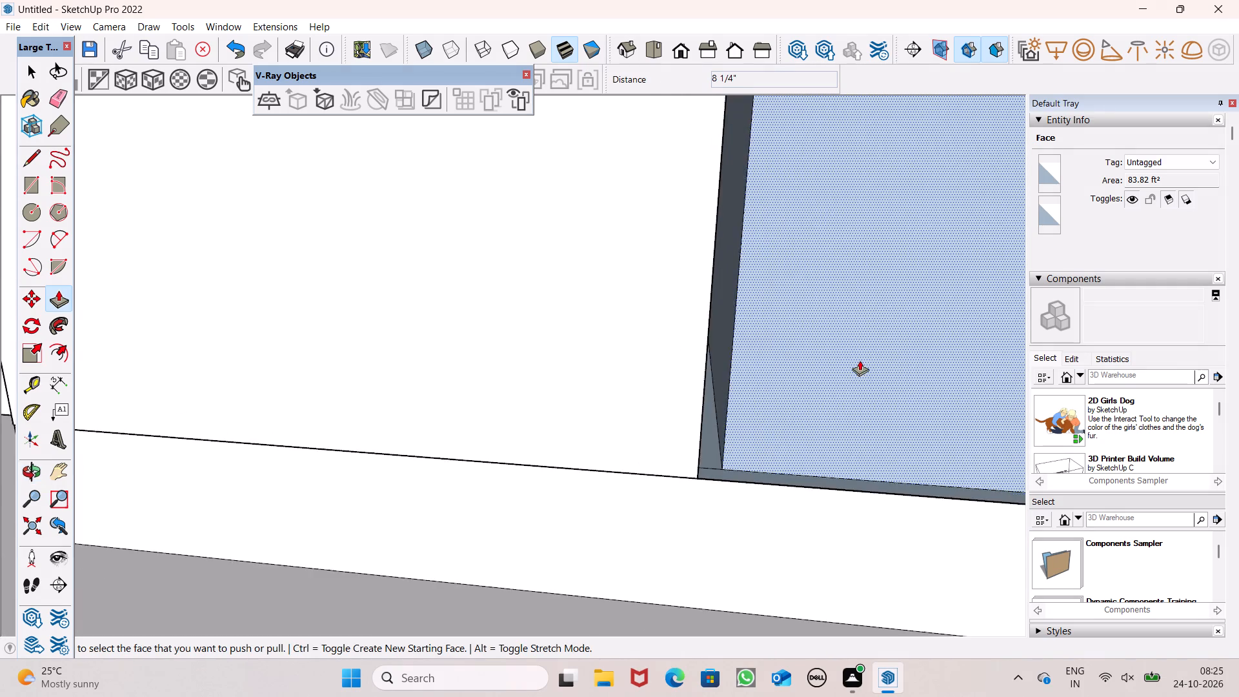
scroll(860, 360, up, 1)
scroll(851, 403, down, 20)
scroll(851, 403, down, 2)
middle_drag(787, 426, 578, 592)
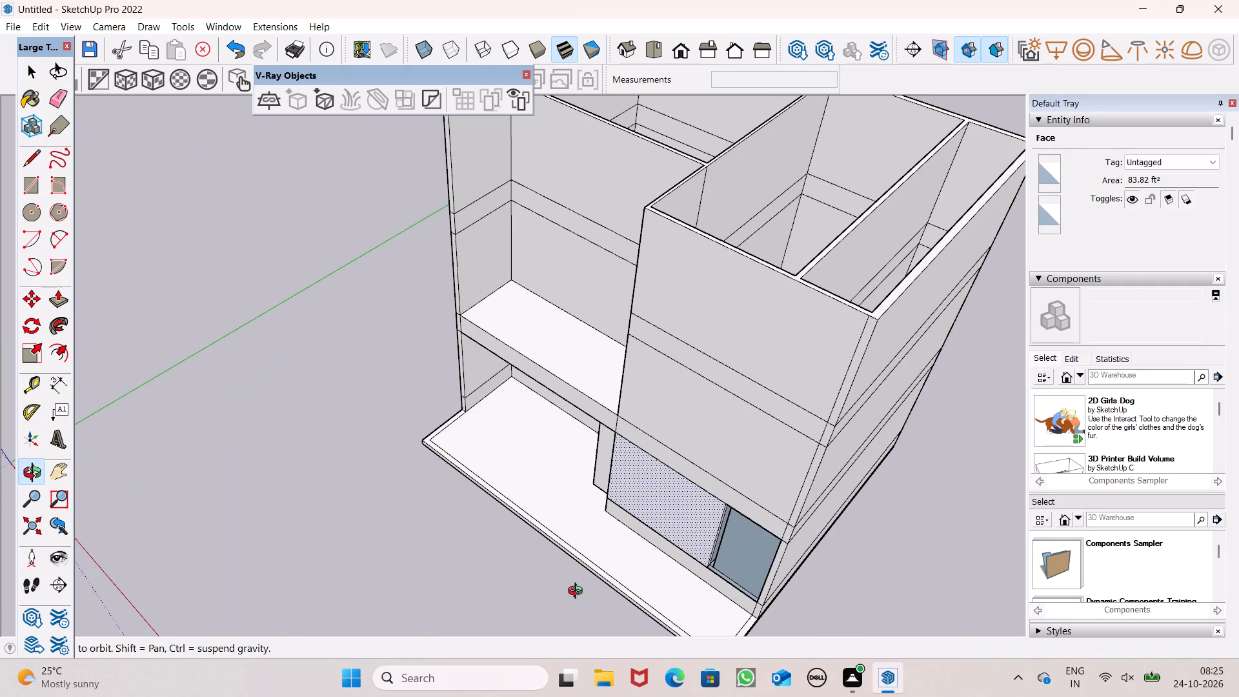
middle_drag(578, 592, 291, 633)
scroll(603, 464, down, 5)
middle_drag(645, 463, 202, 617)
scroll(663, 492, down, 4)
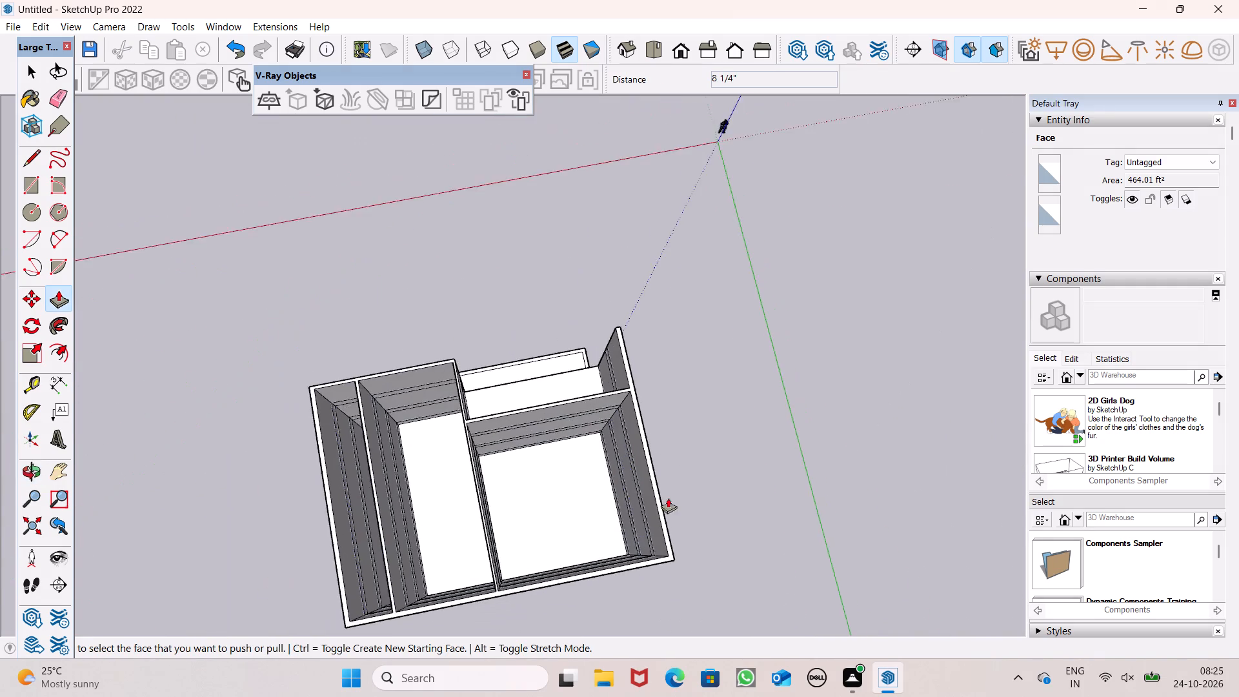
scroll(668, 498, down, 2)
scroll(732, 495, down, 6)
middle_drag(563, 506, 361, 422)
scroll(361, 422, up, 1)
scroll(625, 435, down, 2)
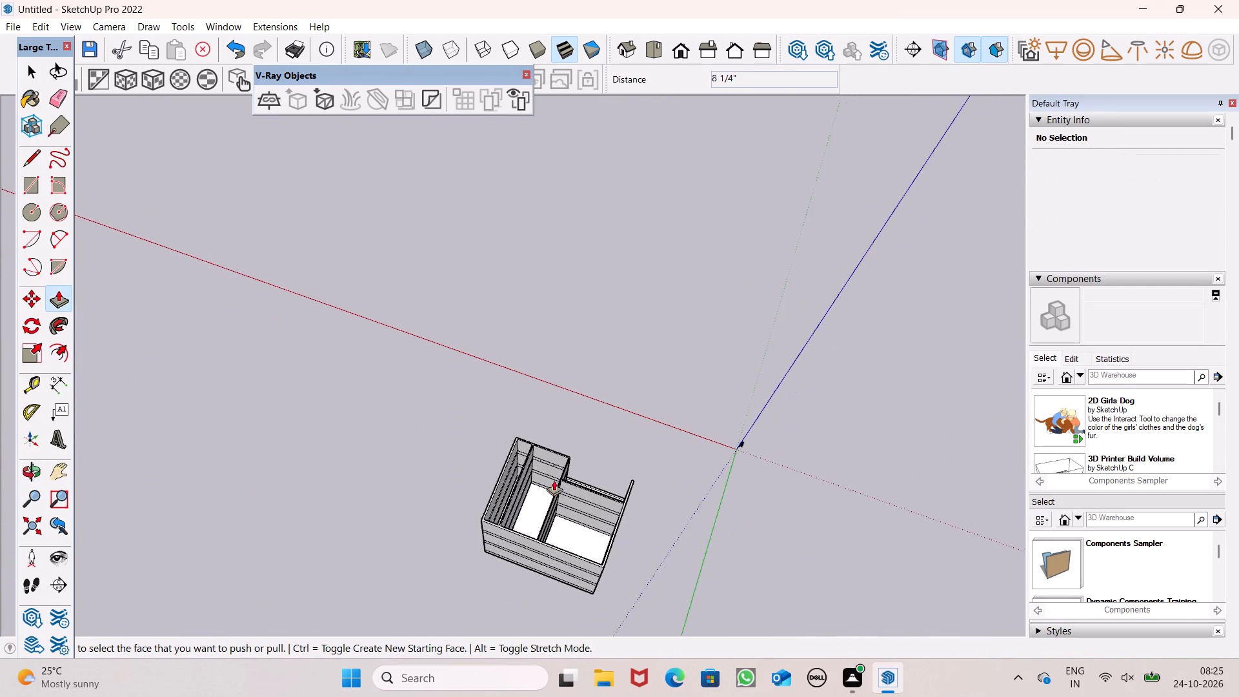
scroll(530, 493, up, 18)
scroll(636, 455, down, 7)
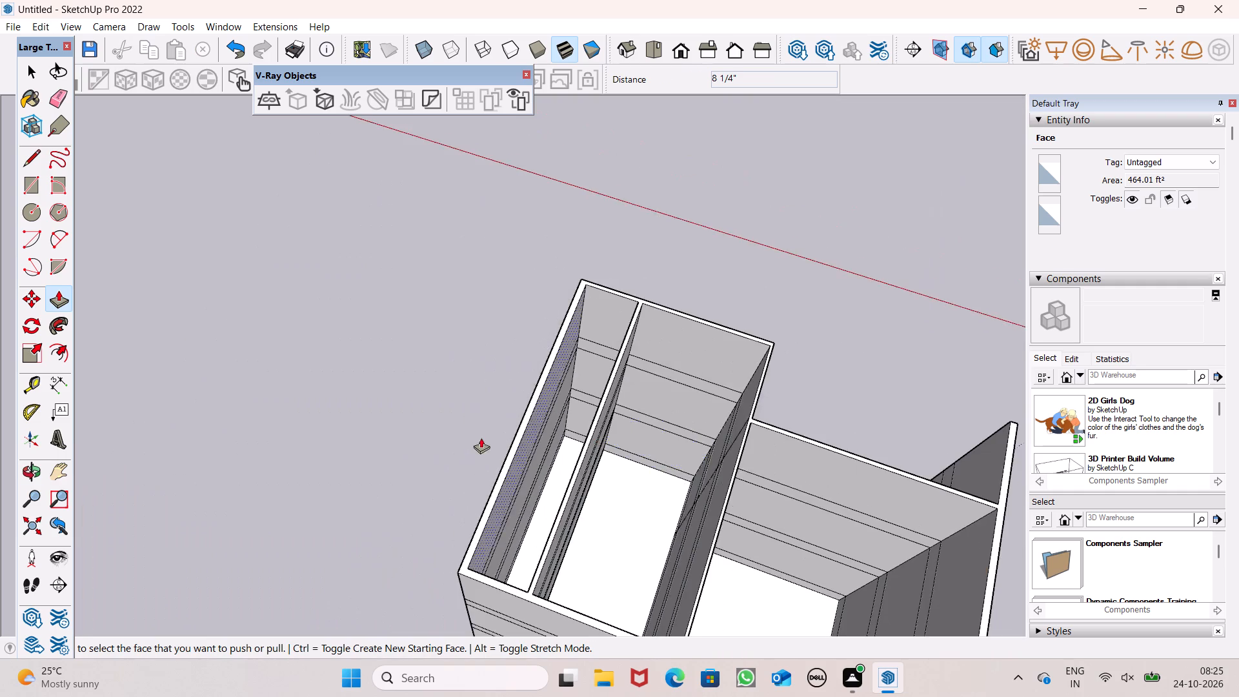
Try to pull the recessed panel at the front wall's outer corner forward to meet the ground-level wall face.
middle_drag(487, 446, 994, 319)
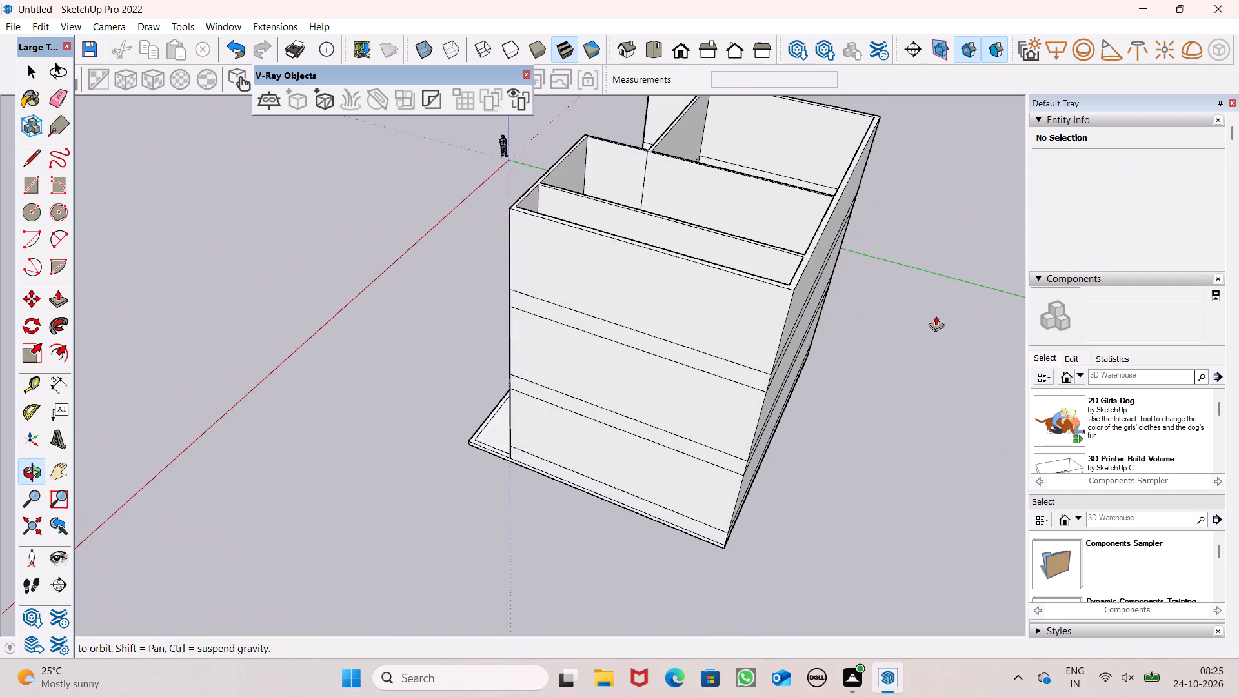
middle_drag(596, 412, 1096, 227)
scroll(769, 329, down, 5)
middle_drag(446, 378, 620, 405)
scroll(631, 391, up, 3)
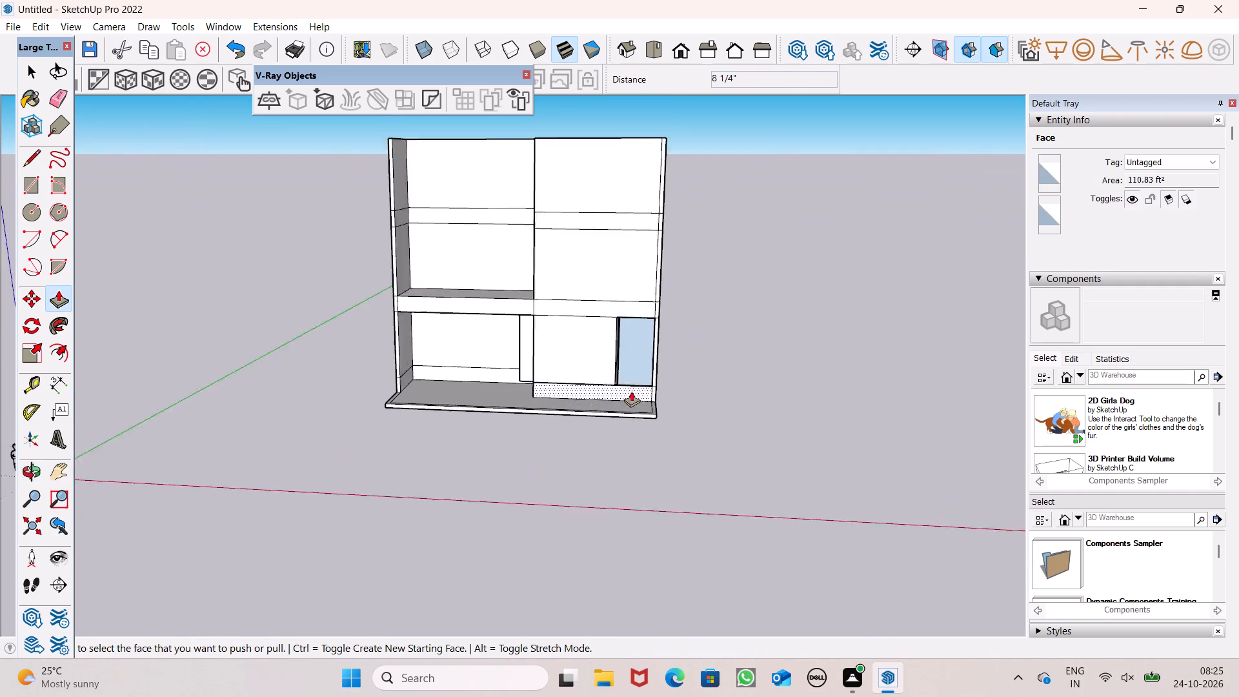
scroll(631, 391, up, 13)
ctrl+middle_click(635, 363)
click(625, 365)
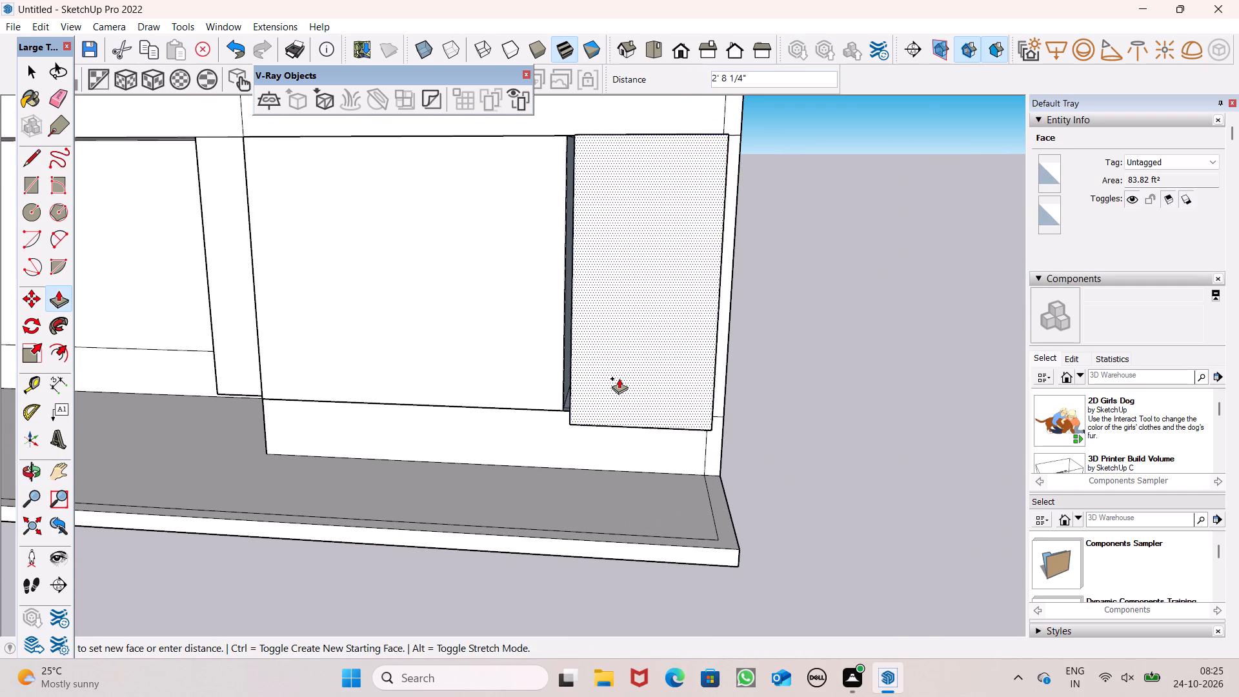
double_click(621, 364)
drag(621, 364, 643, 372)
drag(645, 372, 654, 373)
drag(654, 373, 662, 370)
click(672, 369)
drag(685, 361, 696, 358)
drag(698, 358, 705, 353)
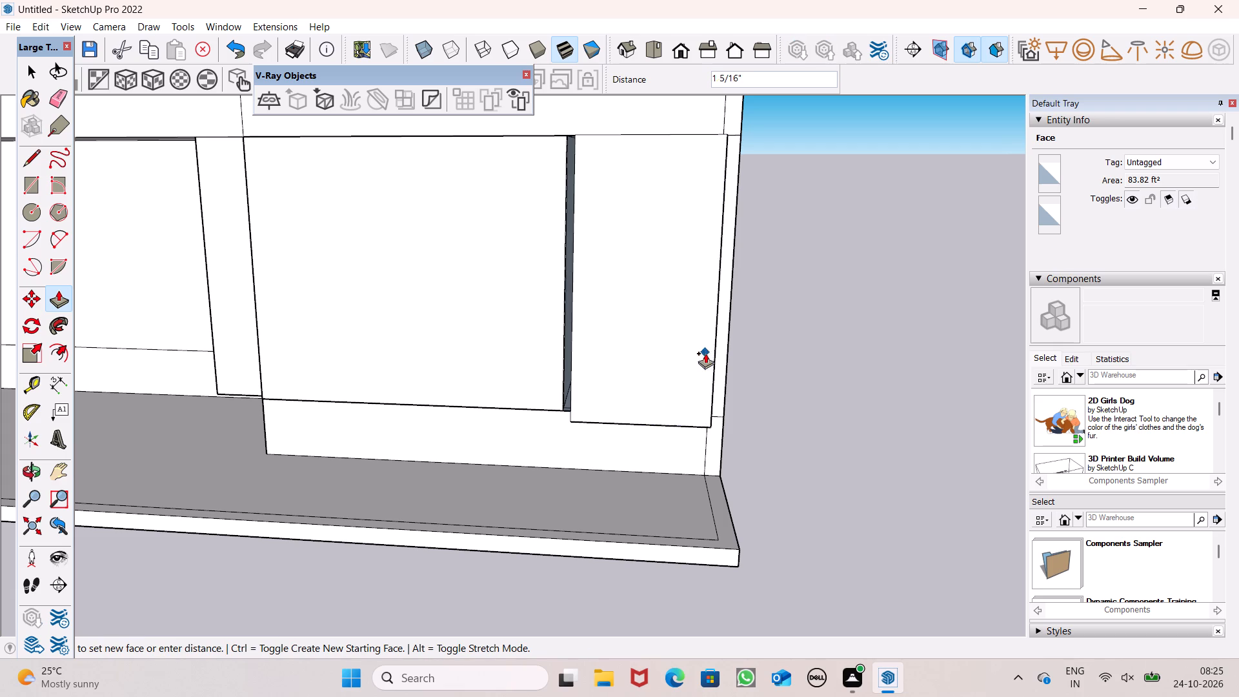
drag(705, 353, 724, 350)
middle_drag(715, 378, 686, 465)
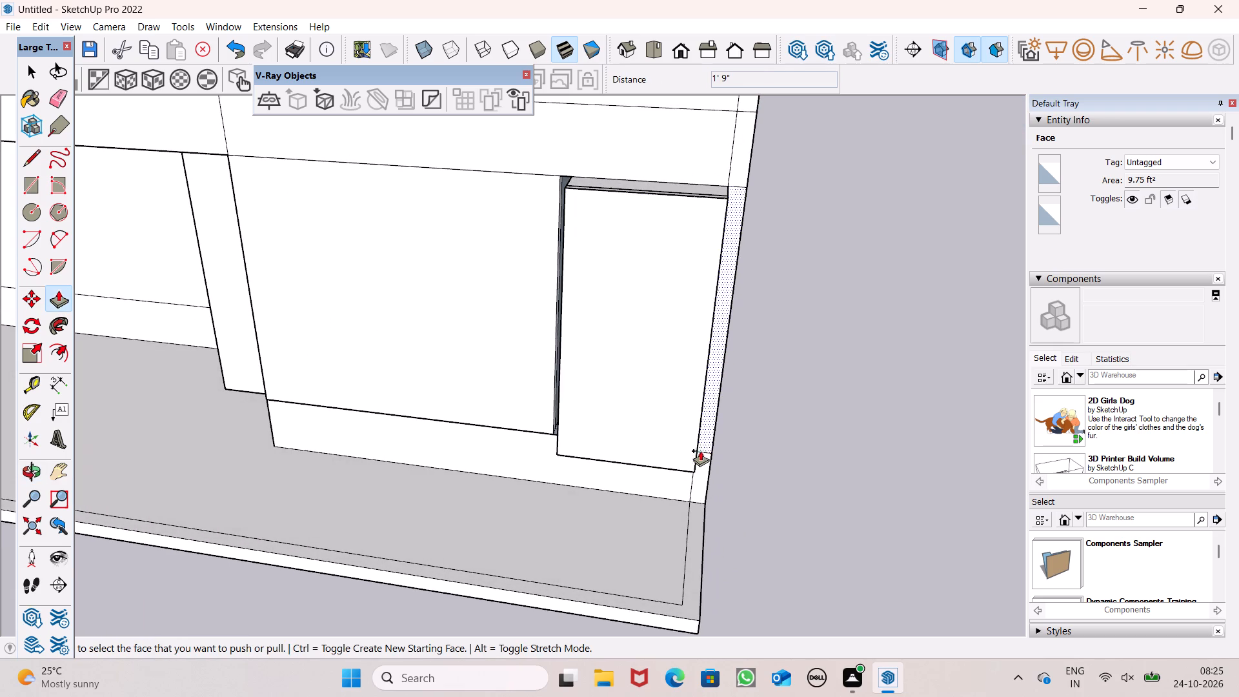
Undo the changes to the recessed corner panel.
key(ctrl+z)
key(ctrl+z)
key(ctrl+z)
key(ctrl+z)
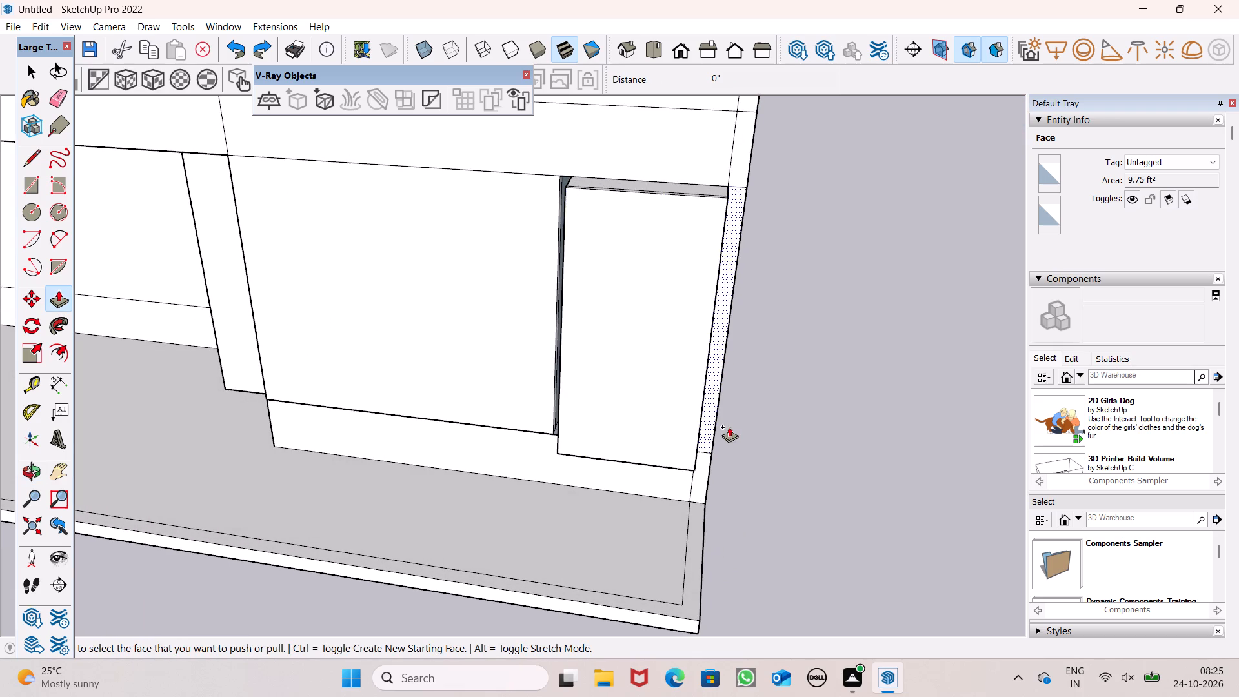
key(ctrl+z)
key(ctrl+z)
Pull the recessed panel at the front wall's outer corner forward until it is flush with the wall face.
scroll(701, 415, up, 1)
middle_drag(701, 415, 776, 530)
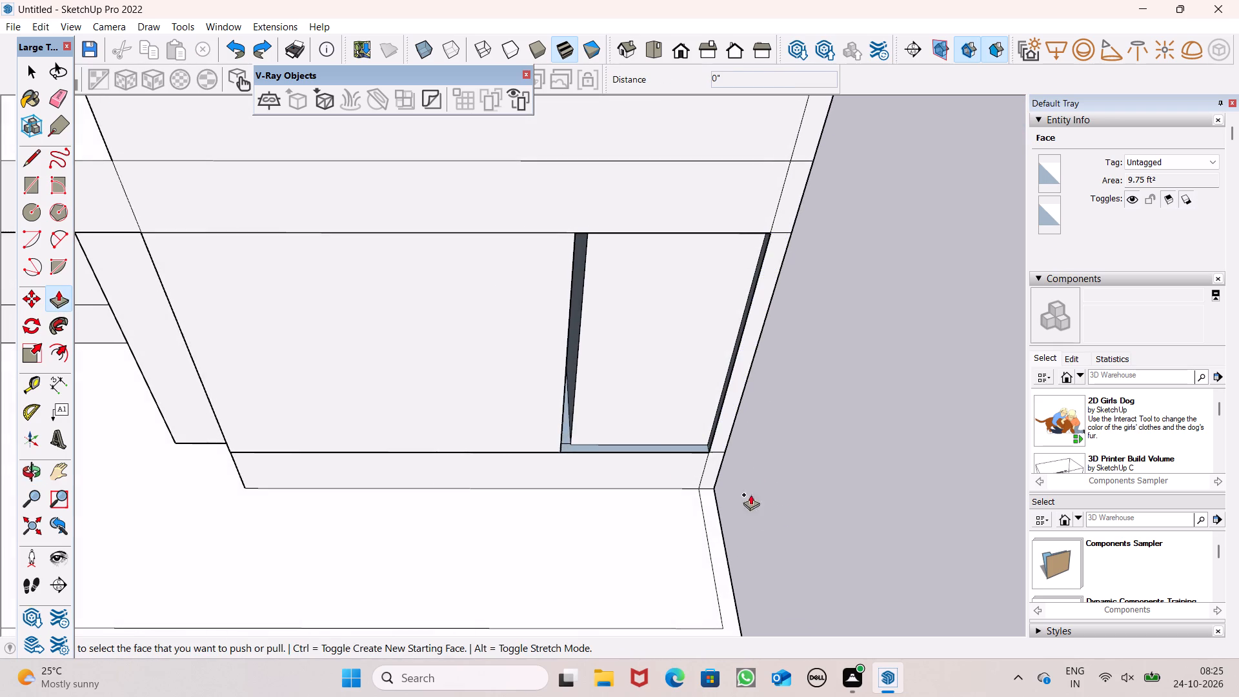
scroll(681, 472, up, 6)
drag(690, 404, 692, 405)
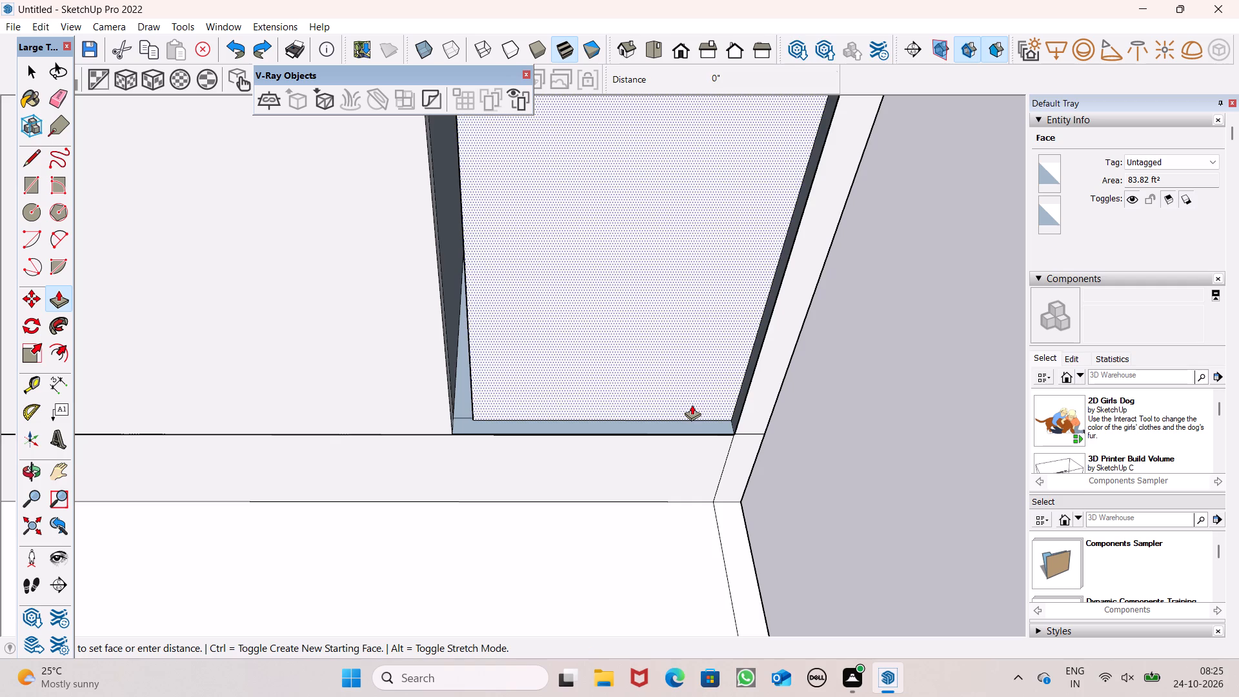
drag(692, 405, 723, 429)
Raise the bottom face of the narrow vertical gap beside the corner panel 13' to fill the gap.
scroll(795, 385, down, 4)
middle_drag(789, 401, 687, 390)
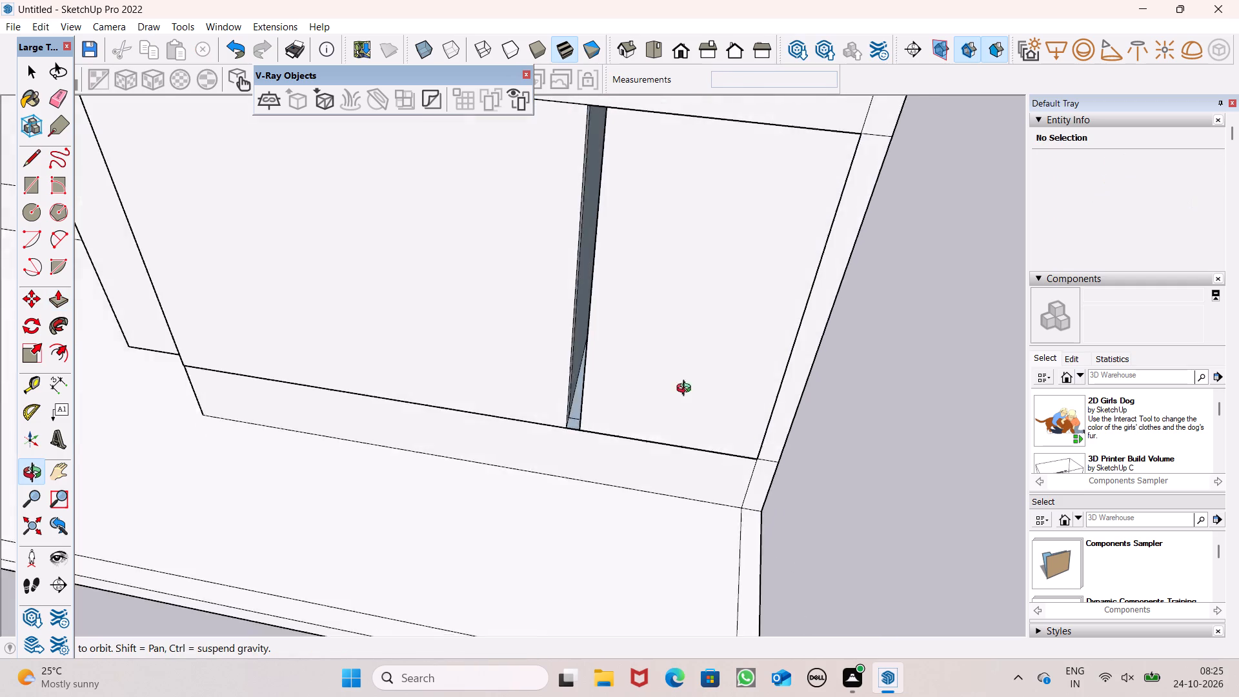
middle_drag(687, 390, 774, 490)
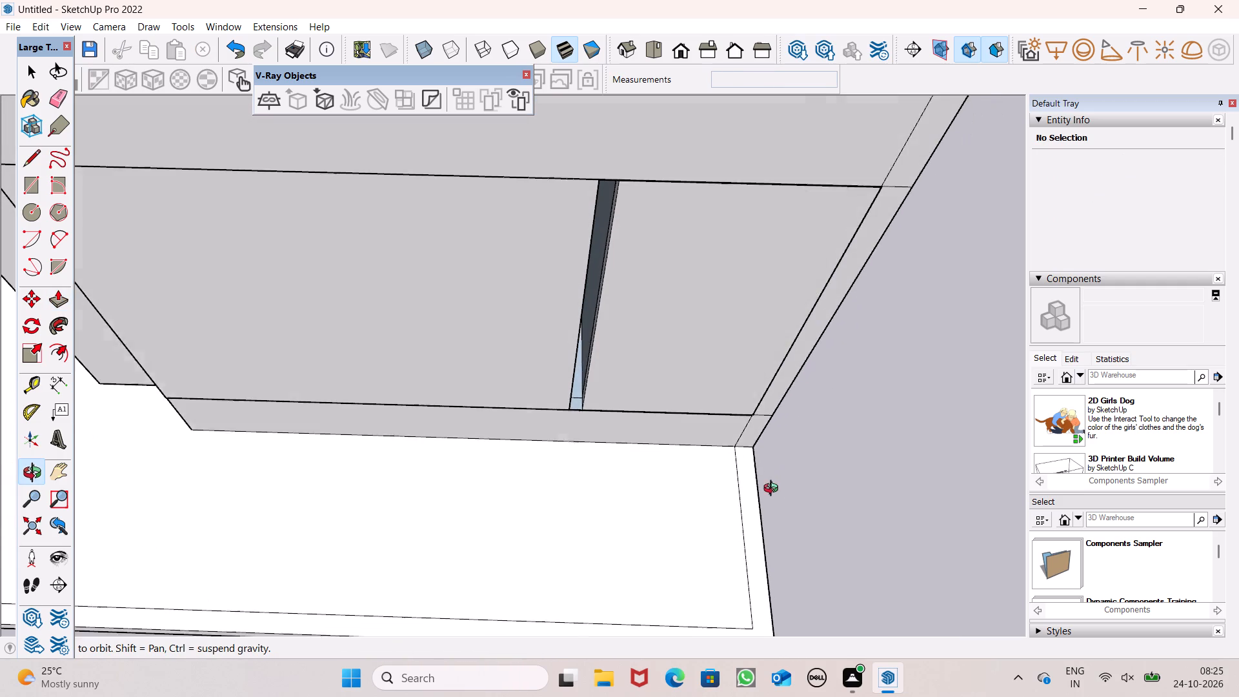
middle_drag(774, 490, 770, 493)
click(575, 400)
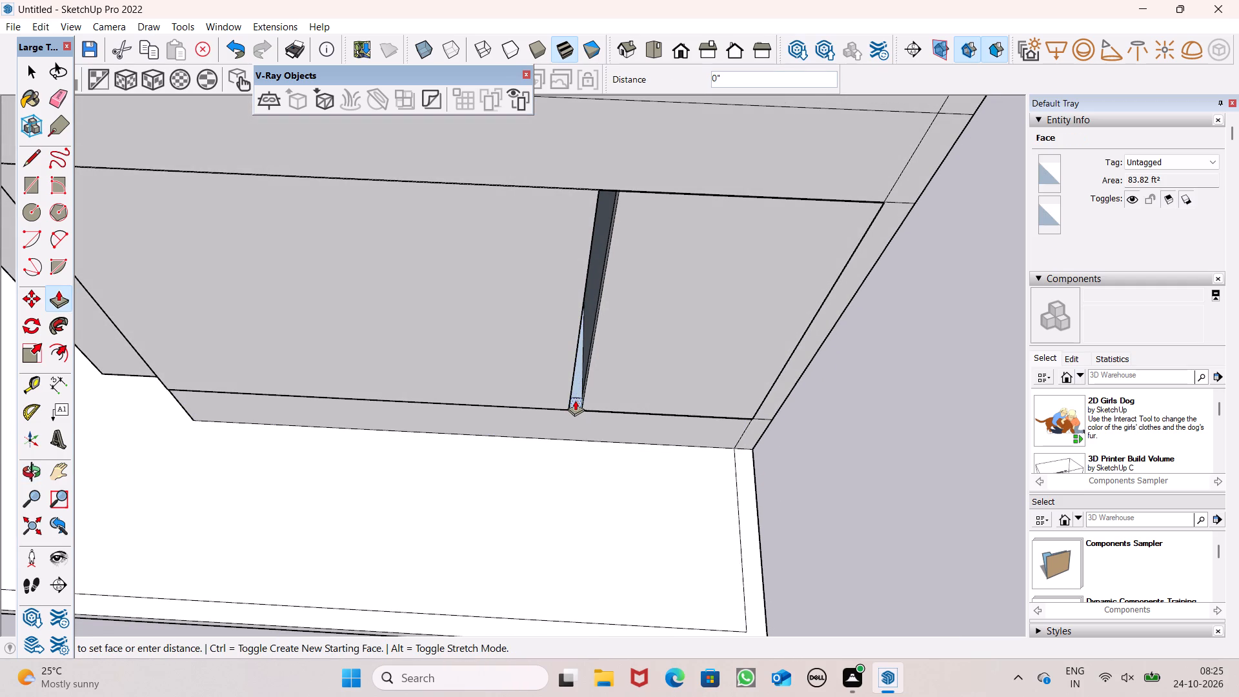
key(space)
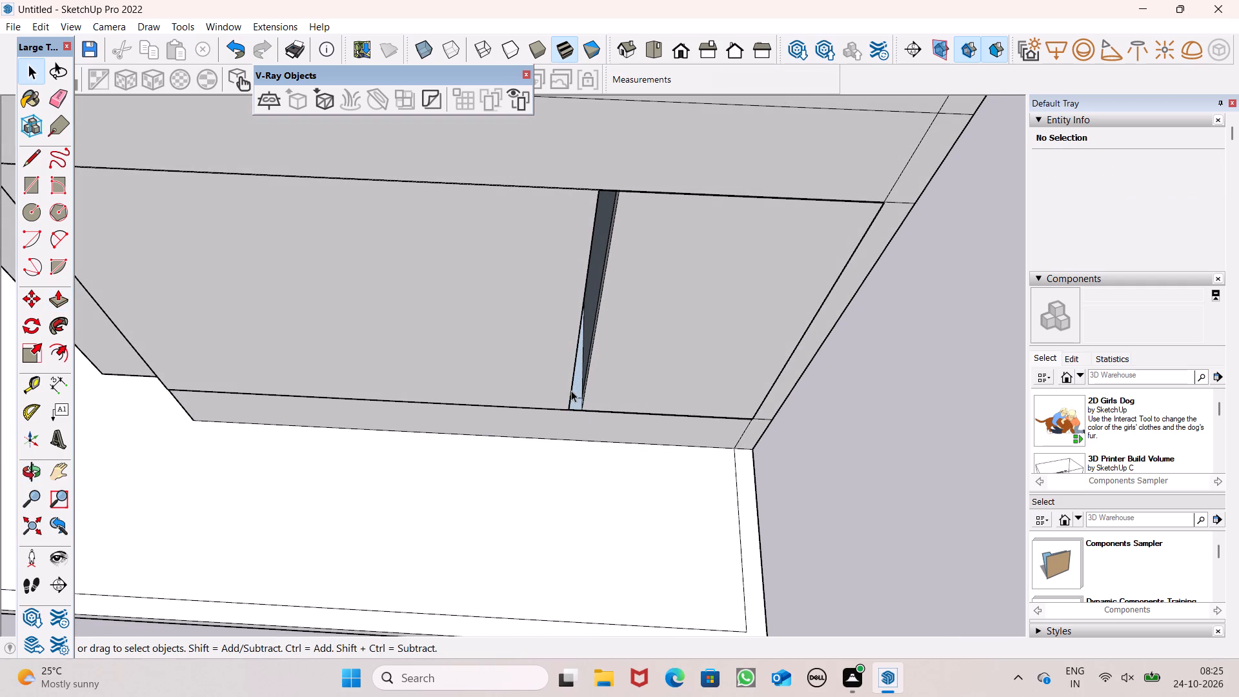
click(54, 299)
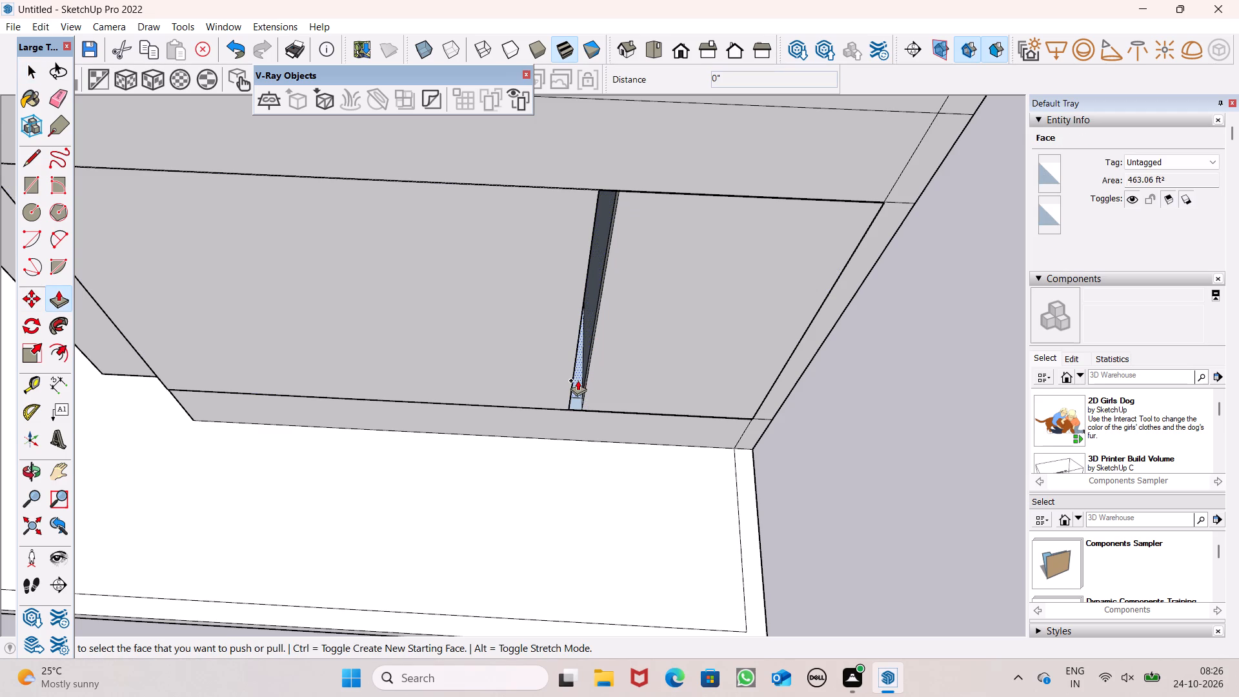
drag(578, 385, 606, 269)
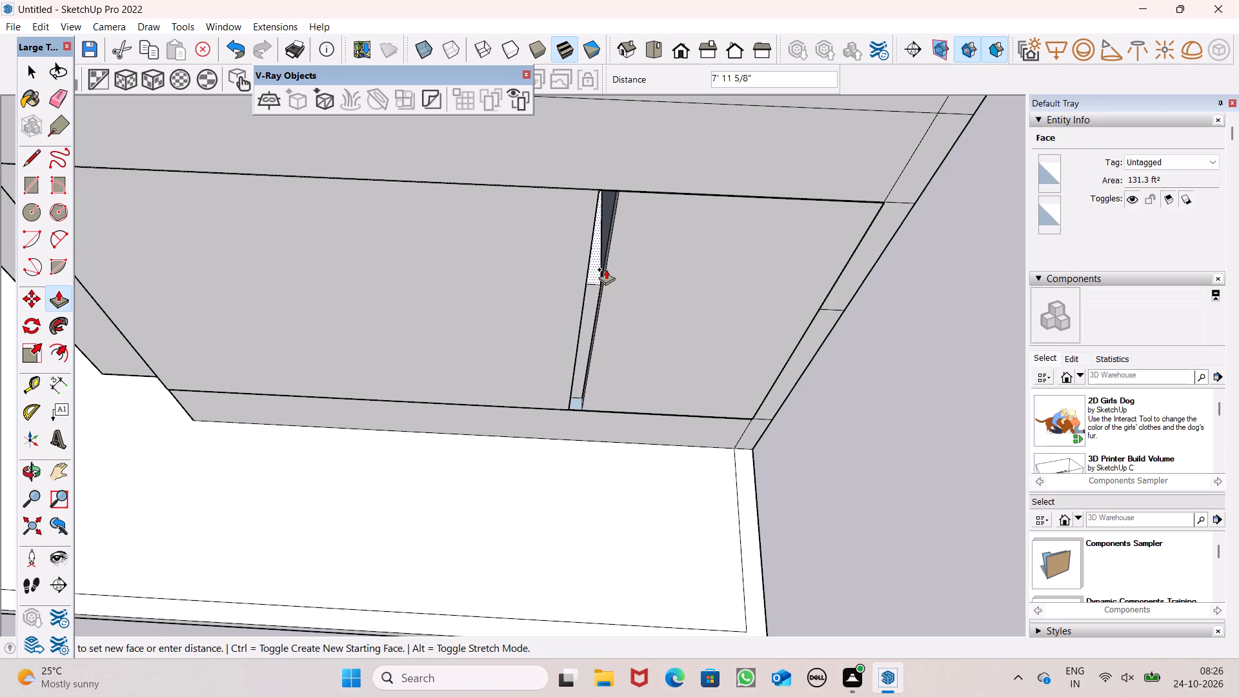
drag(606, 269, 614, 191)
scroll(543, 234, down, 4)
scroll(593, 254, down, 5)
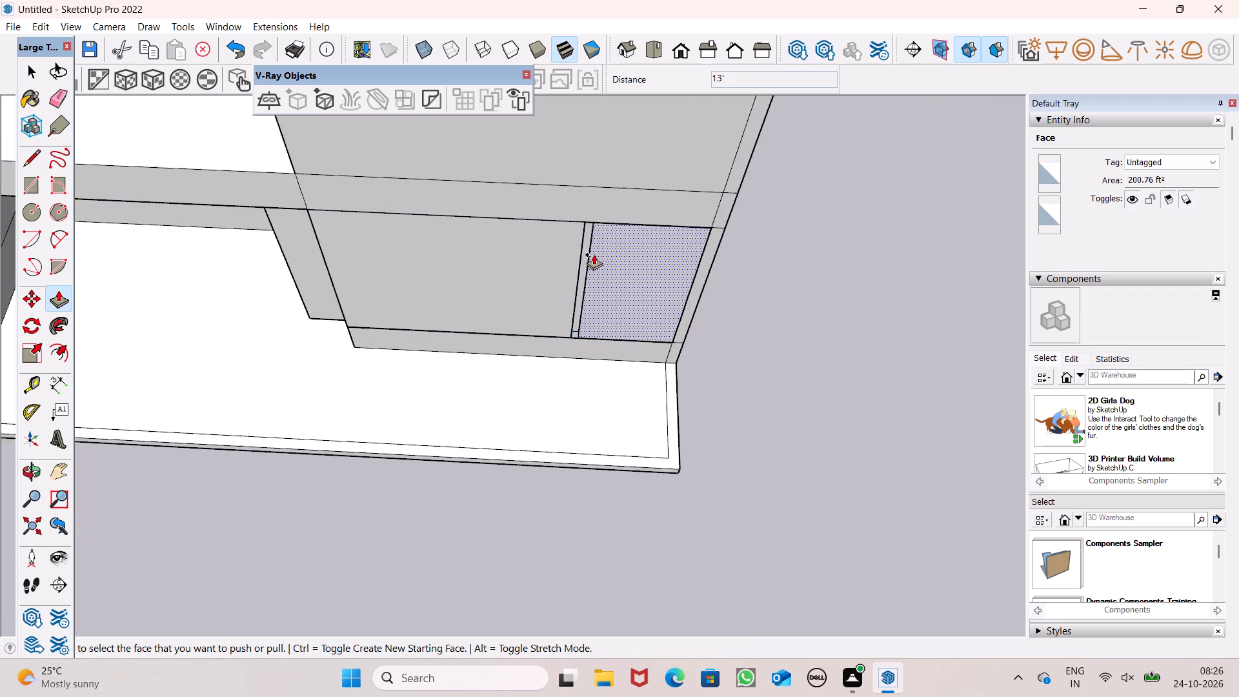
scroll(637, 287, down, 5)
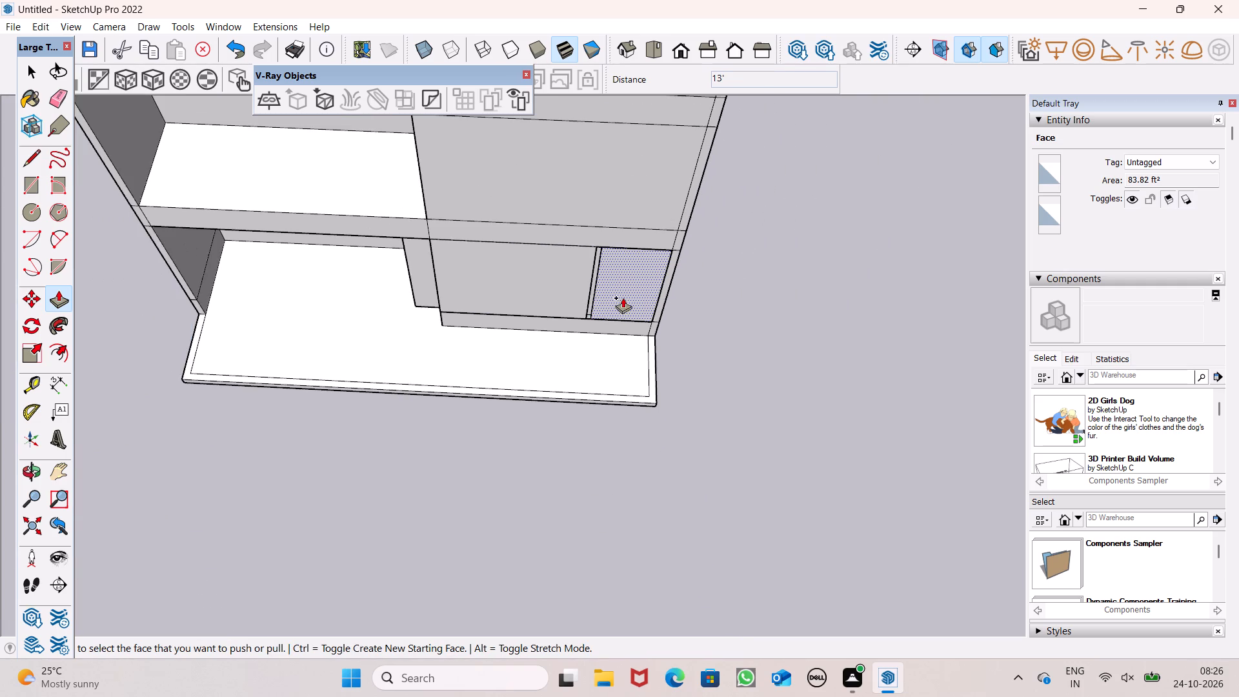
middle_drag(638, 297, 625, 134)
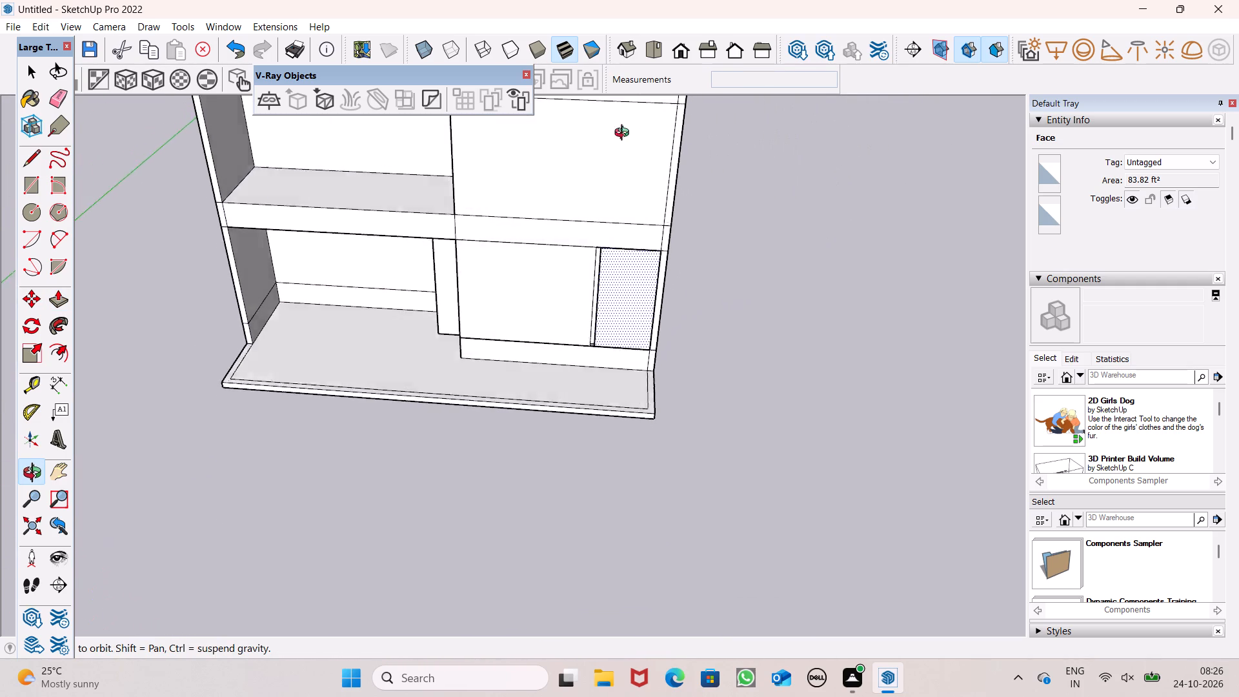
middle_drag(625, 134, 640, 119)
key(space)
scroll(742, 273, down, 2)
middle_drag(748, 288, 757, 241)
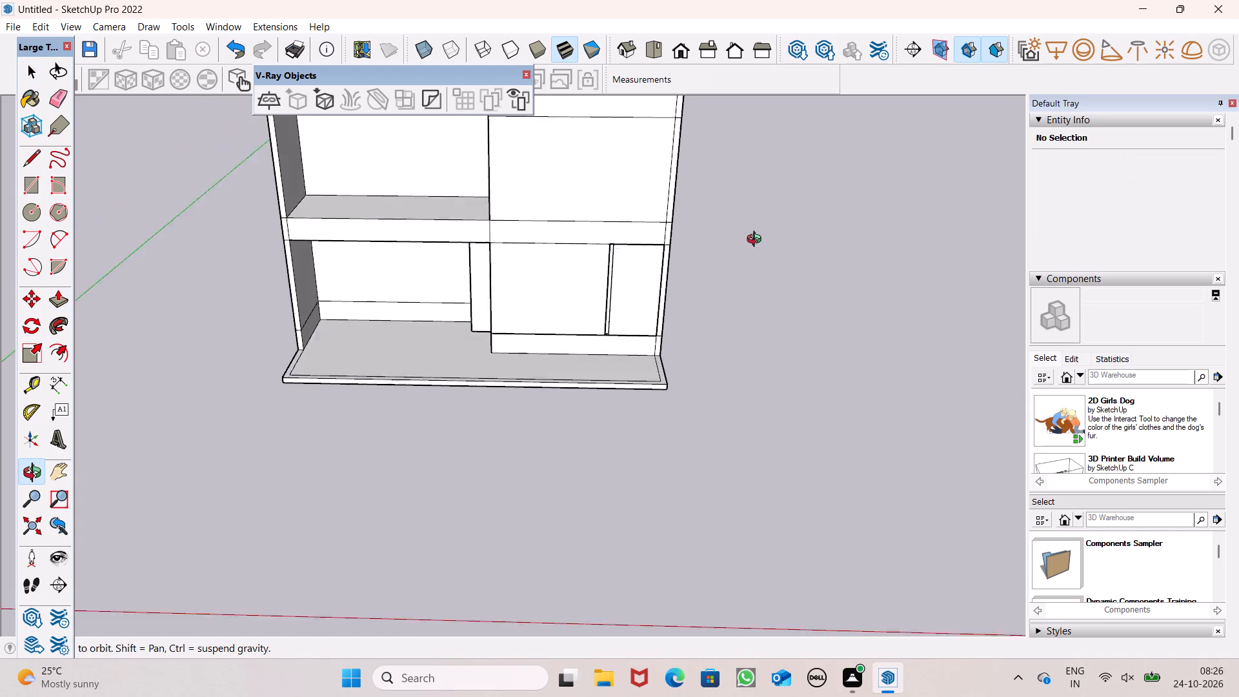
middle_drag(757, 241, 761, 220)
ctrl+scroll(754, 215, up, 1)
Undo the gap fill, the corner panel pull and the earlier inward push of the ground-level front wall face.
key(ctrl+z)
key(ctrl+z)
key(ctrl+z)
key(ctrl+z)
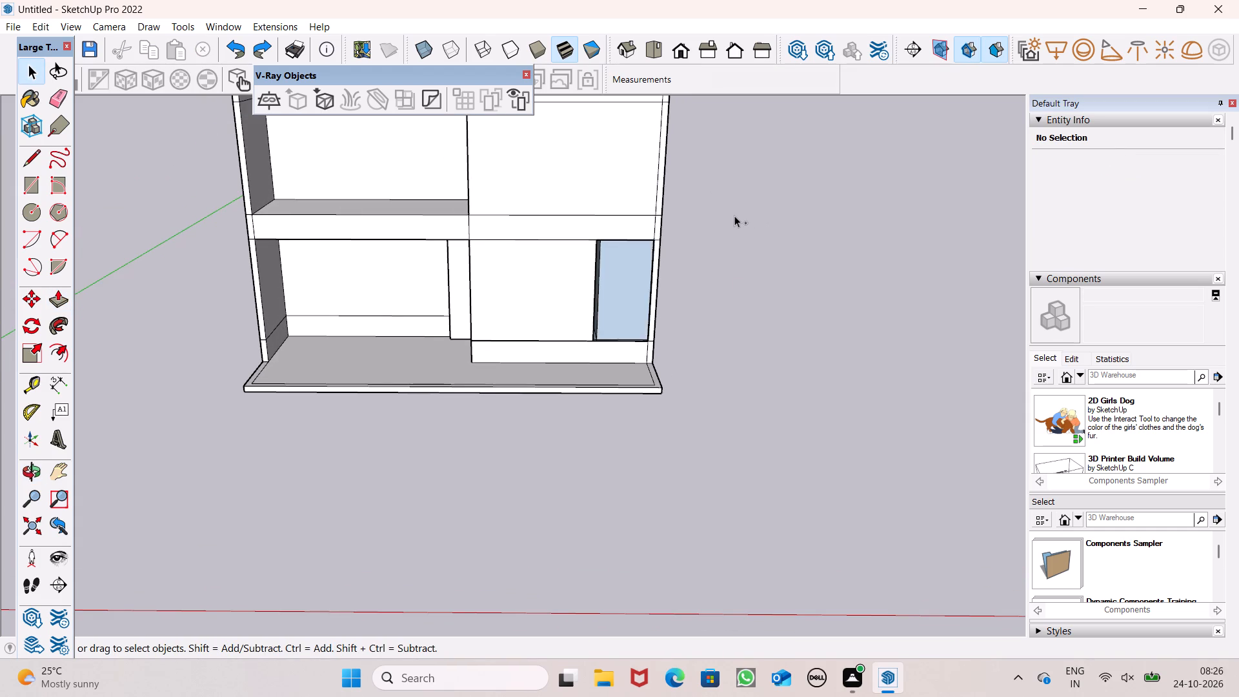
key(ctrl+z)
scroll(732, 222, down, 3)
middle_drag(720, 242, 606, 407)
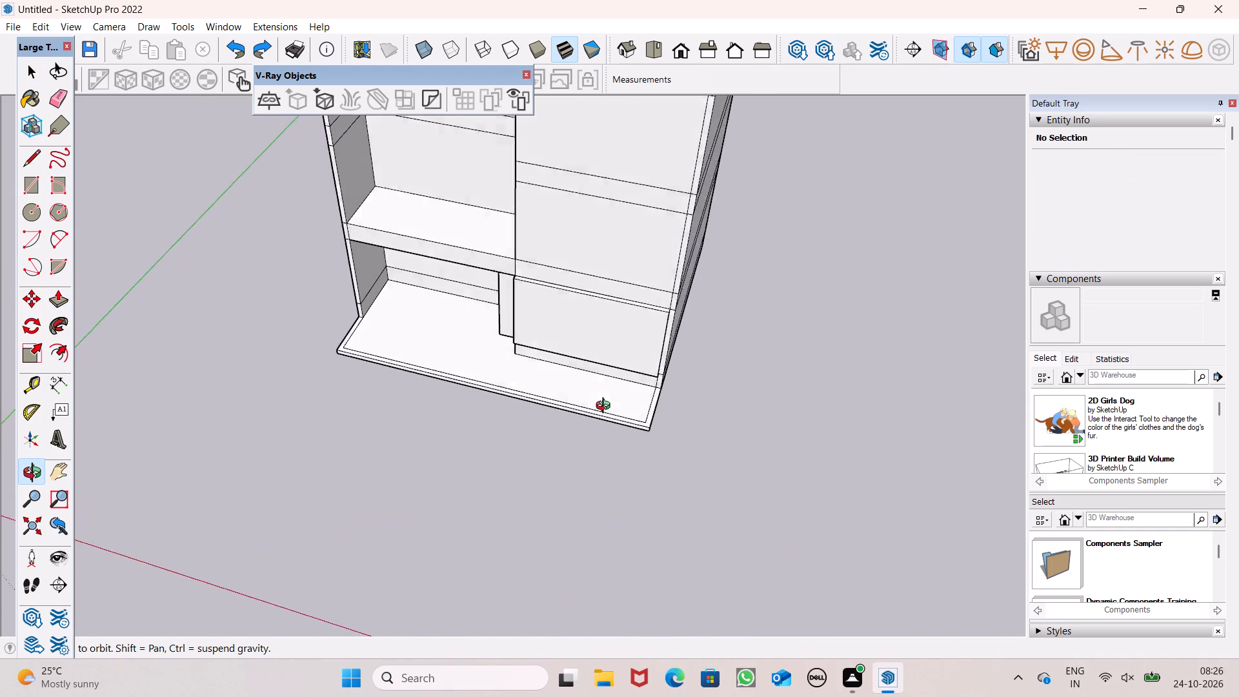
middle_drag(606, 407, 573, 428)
Push the projecting ground-level face of the front wall inward 8 1/4".
scroll(583, 348, up, 7)
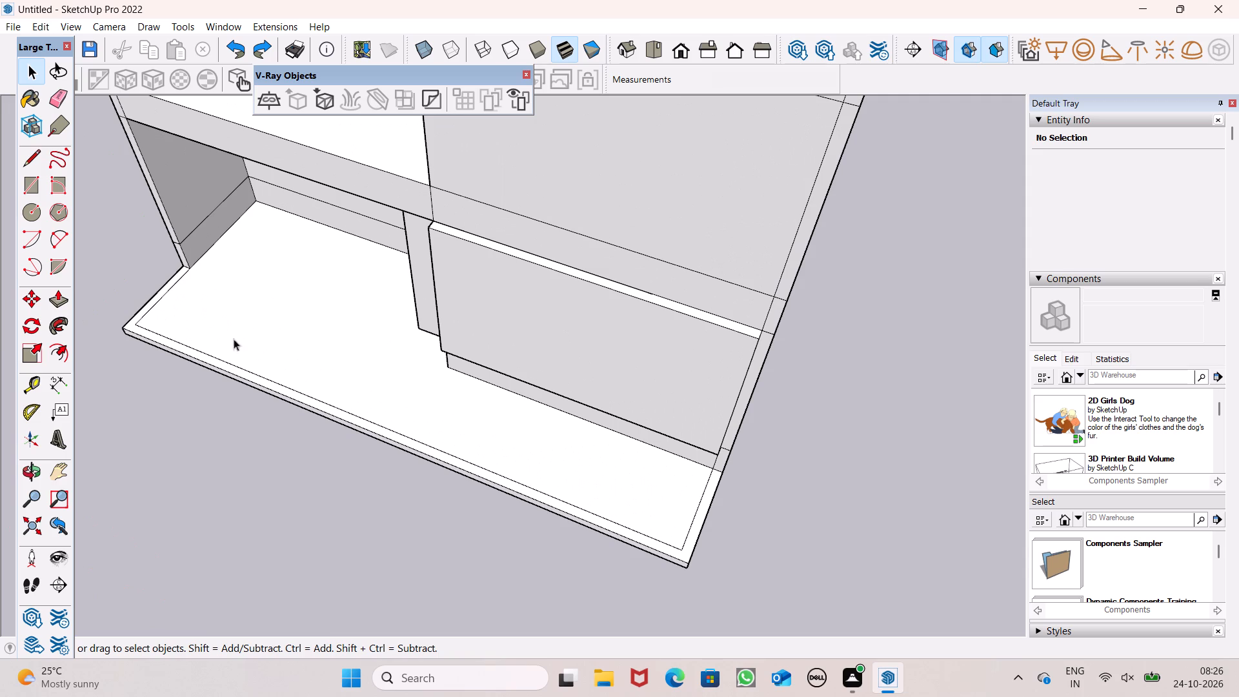
click(58, 300)
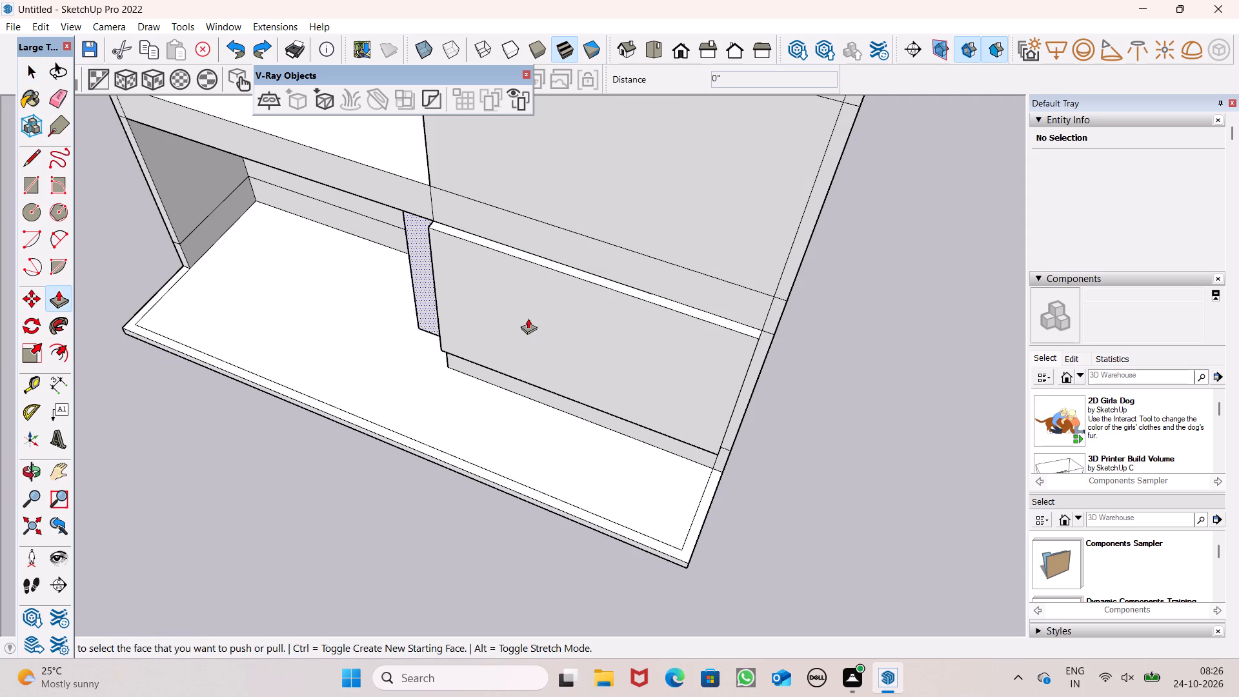
scroll(503, 279, up, 2)
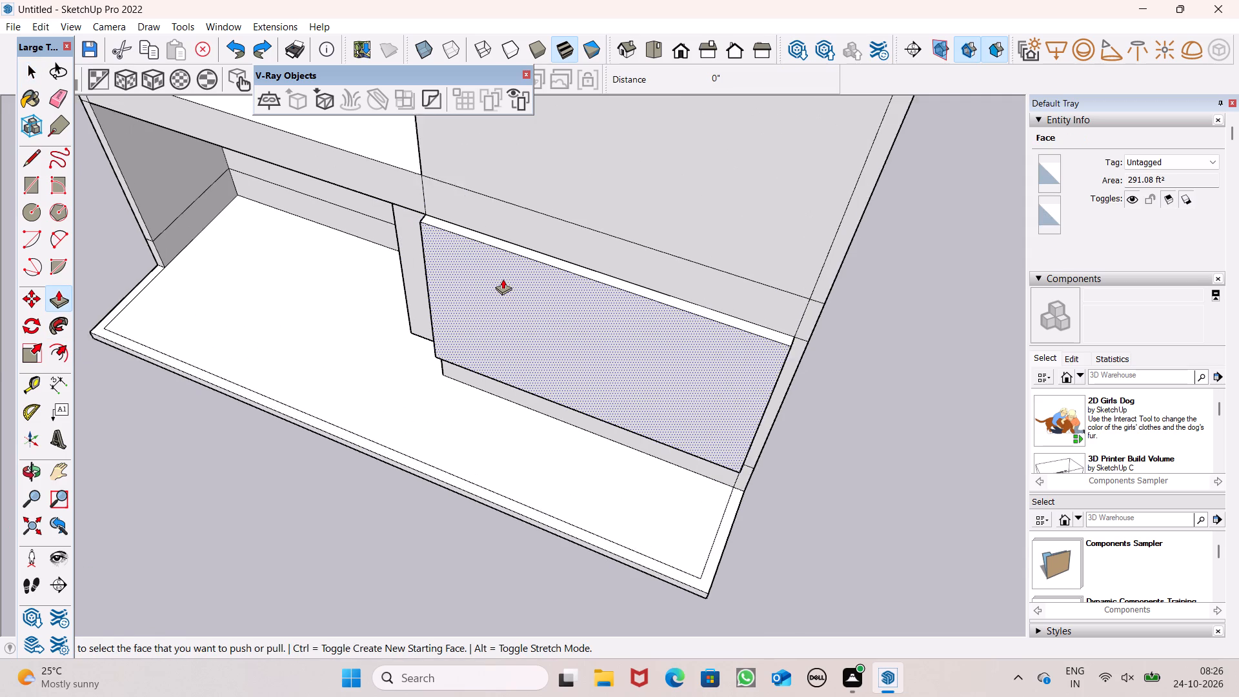
scroll(503, 279, up, 1)
scroll(633, 256, down, 2)
scroll(577, 244, down, 2)
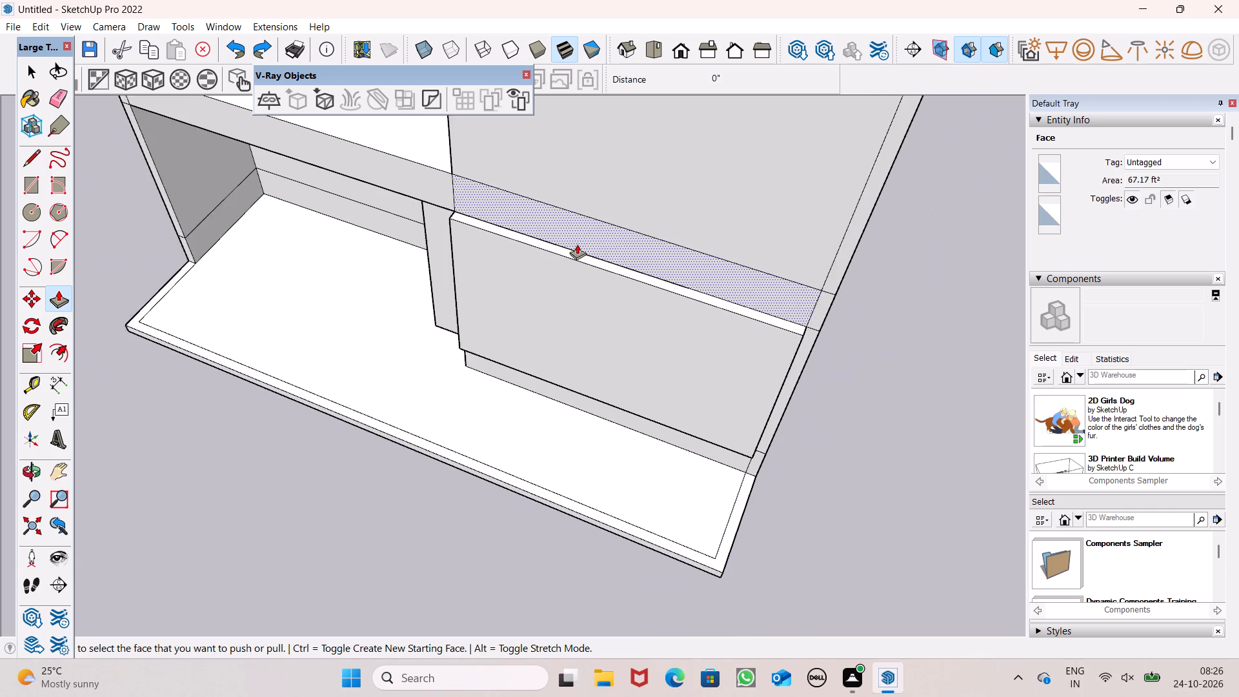
scroll(522, 263, up, 2)
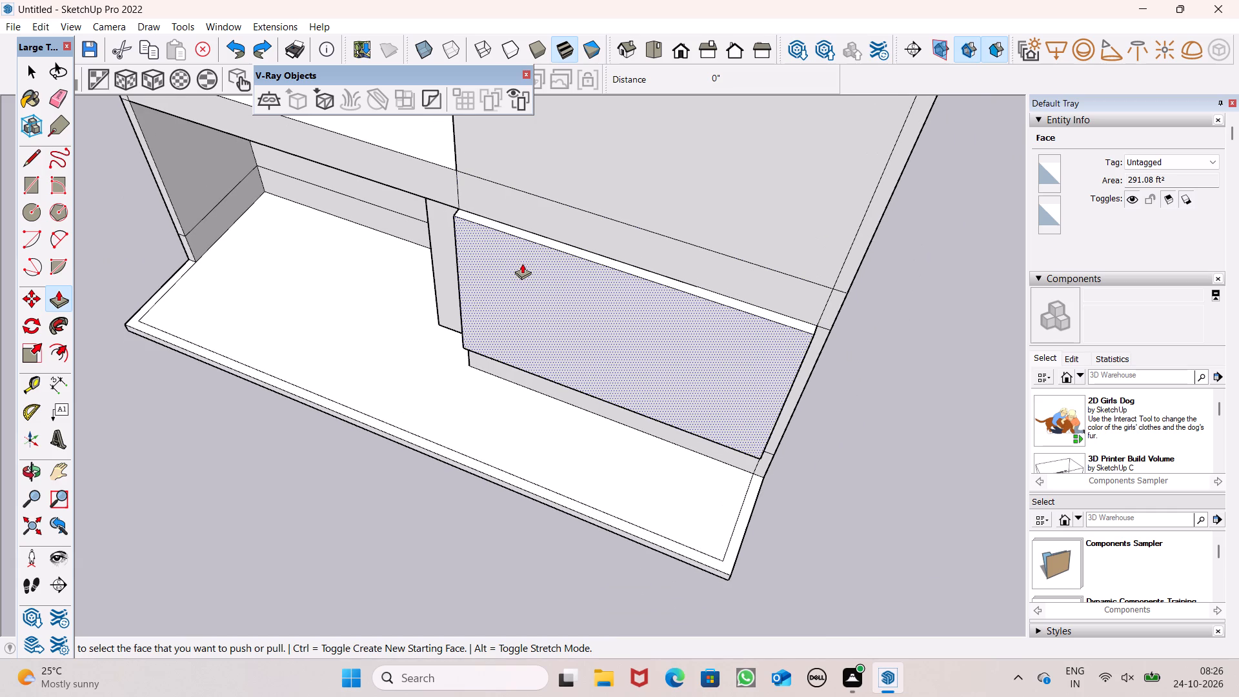
scroll(522, 263, down, 2)
middle_drag(519, 277, 614, 276)
scroll(624, 262, down, 3)
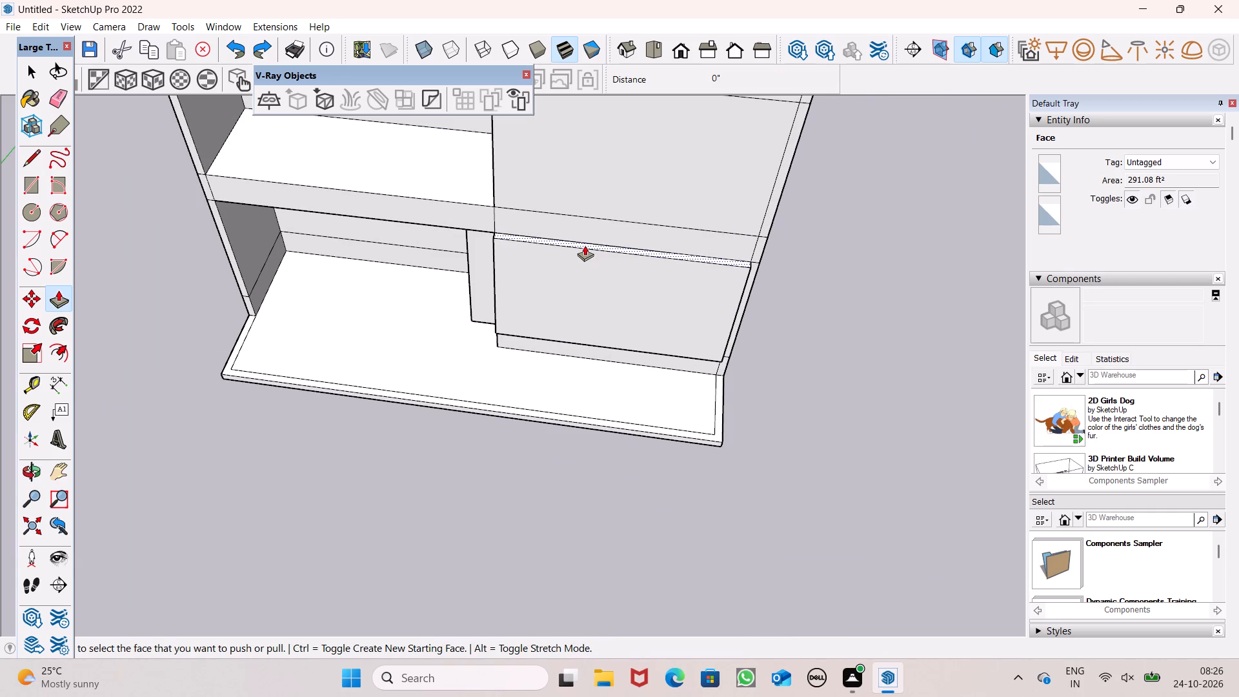
scroll(687, 225, down, 3)
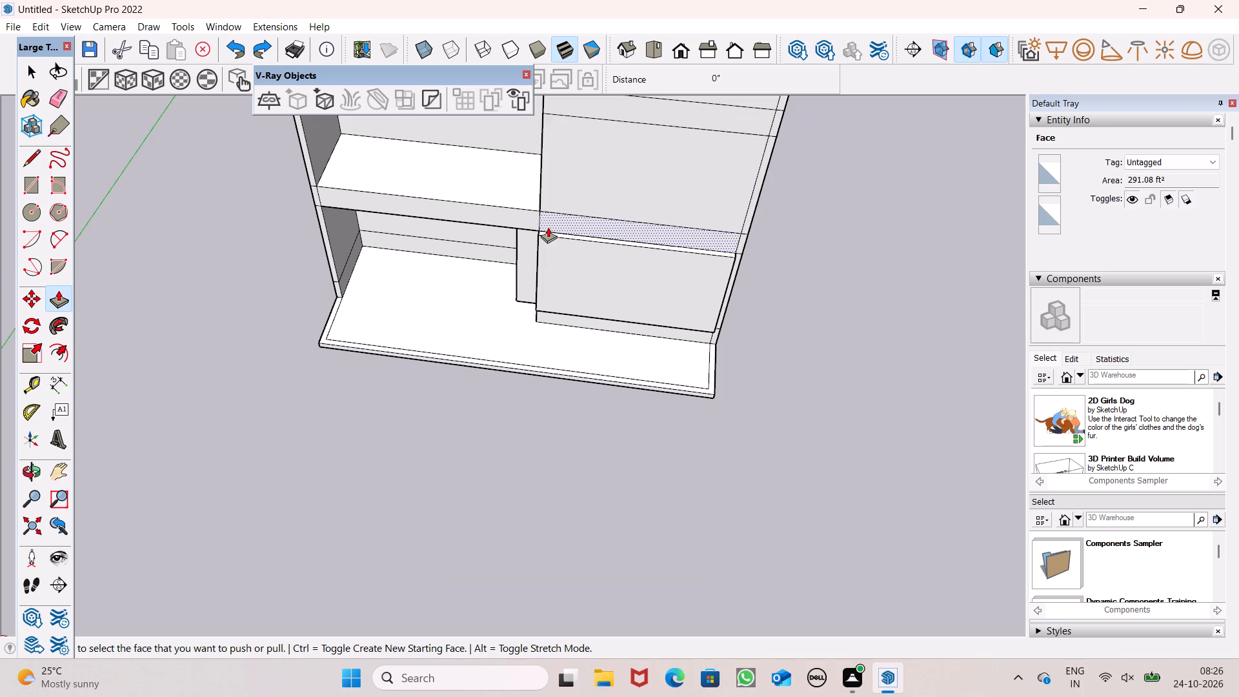
scroll(548, 228, up, 10)
scroll(527, 220, down, 2)
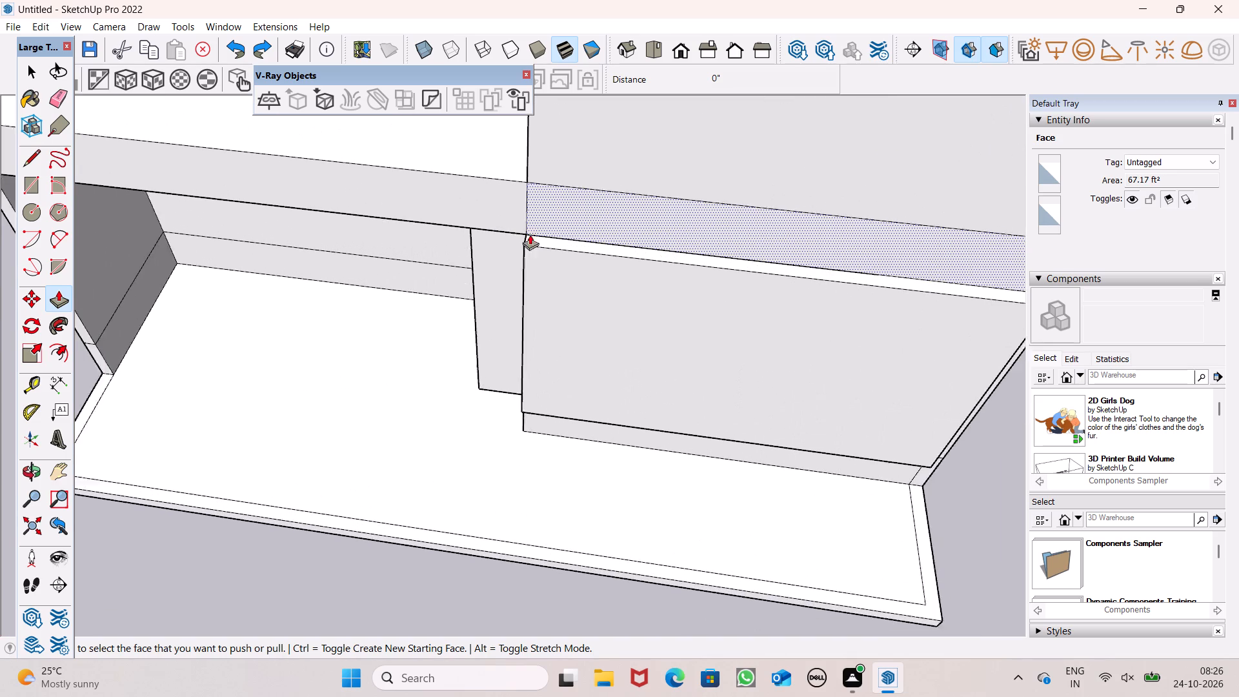
middle_drag(552, 259, 772, 213)
middle_drag(618, 241, 787, 214)
scroll(787, 214, up, 1)
scroll(647, 219, up, 1)
scroll(554, 224, up, 6)
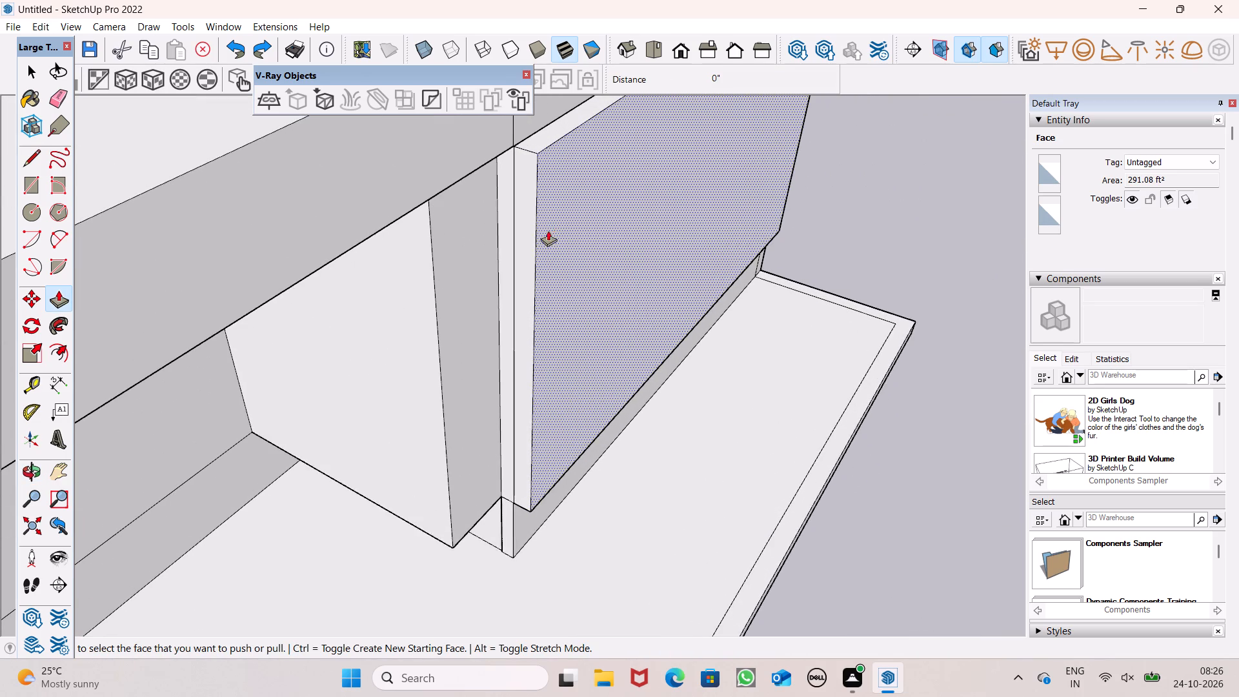
drag(545, 248, 507, 265)
scroll(520, 289, down, 3)
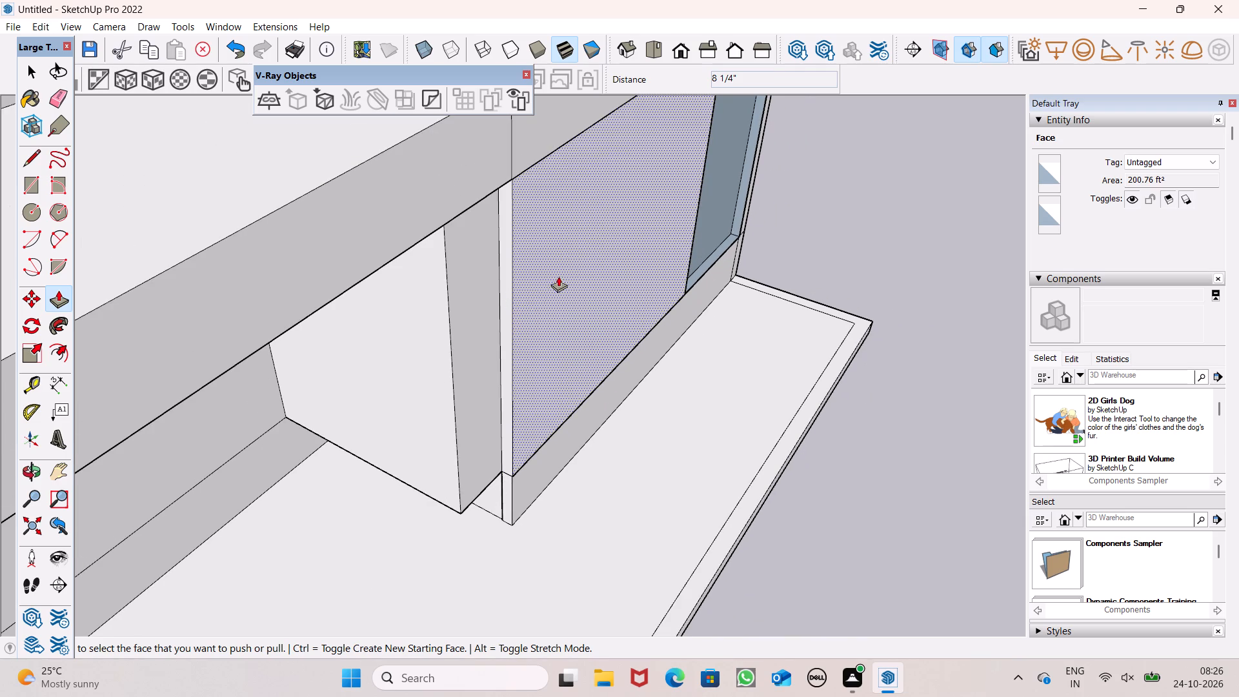
Push the front wall's ground-level panel beside the corner recess by 5/16".
scroll(600, 254, down, 5)
drag(574, 281, 569, 287)
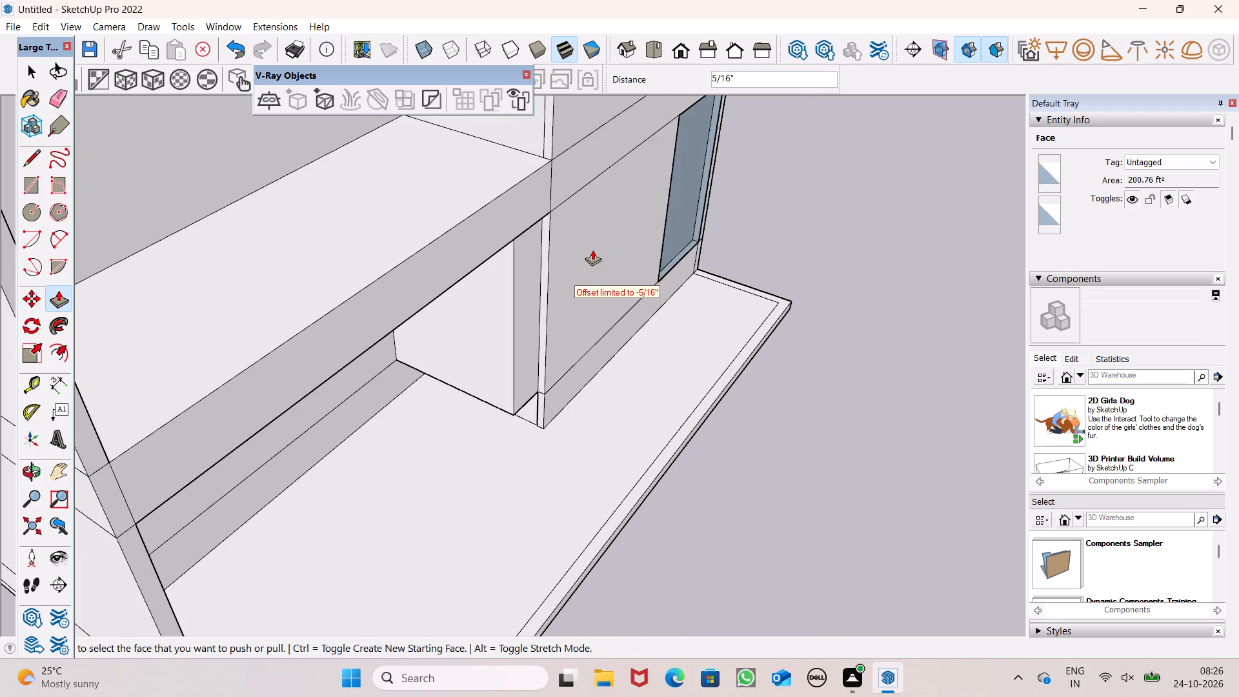
Pull the base strip of the porch return wall into line with the wall face above it.
scroll(594, 244, down, 4)
scroll(552, 358, up, 6)
middle_drag(532, 381, 599, 232)
scroll(624, 240, down, 5)
scroll(599, 276, up, 1)
middle_drag(599, 276, 422, 397)
scroll(494, 374, up, 2)
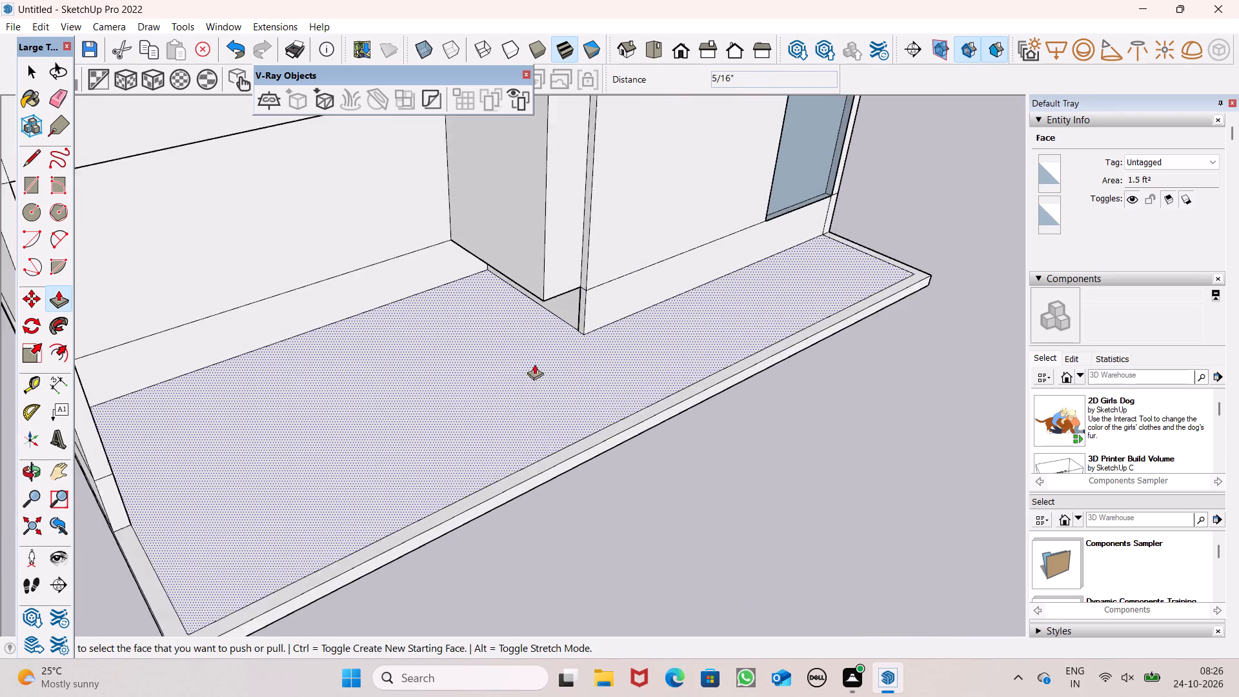
scroll(534, 364, up, 6)
drag(581, 286, 528, 244)
triple_click(528, 244)
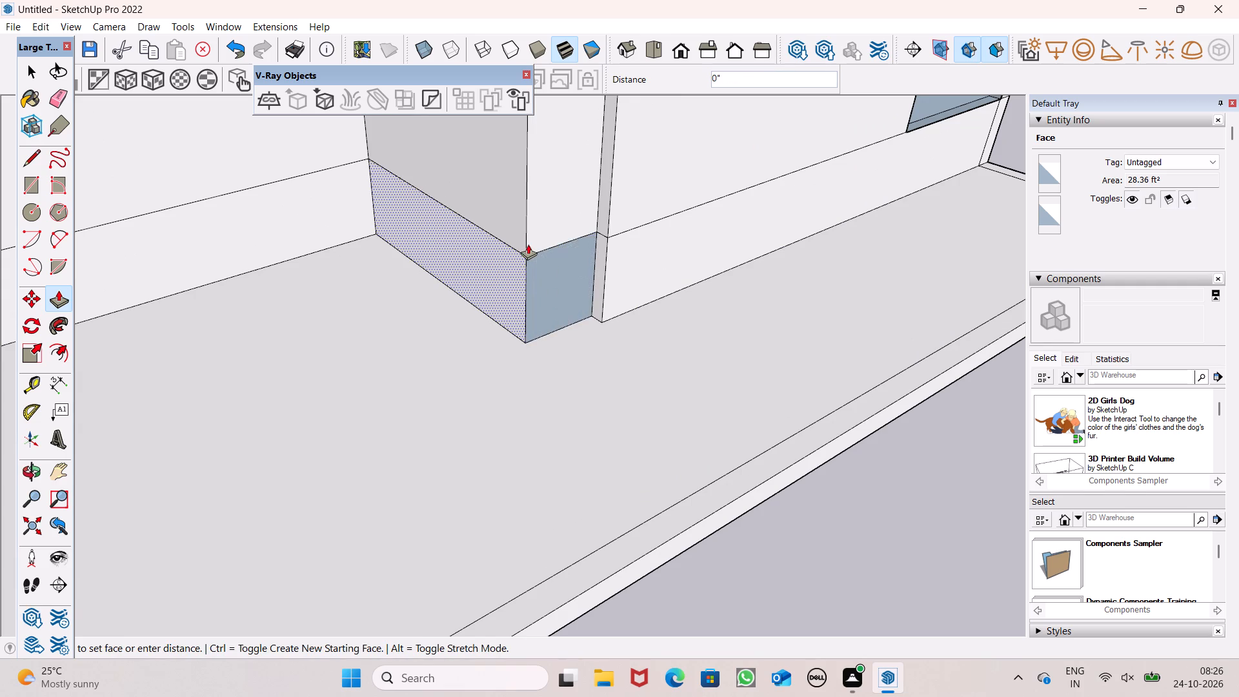
key(ctrl+z)
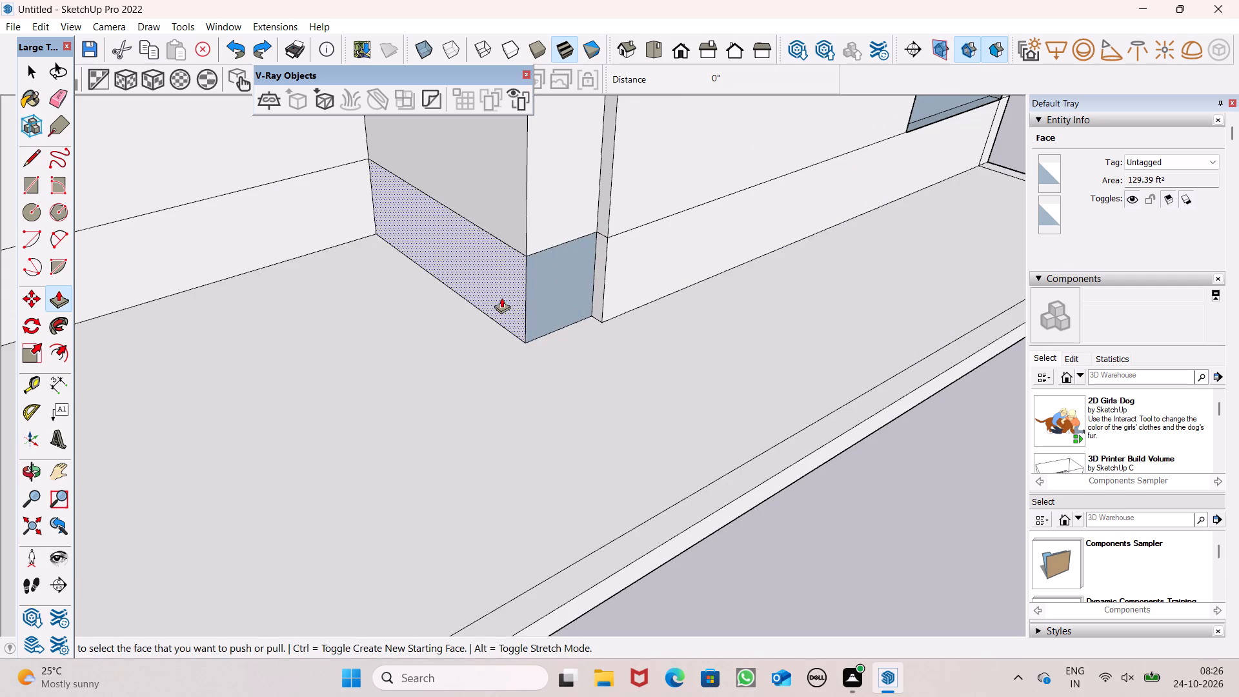
scroll(568, 278, down, 11)
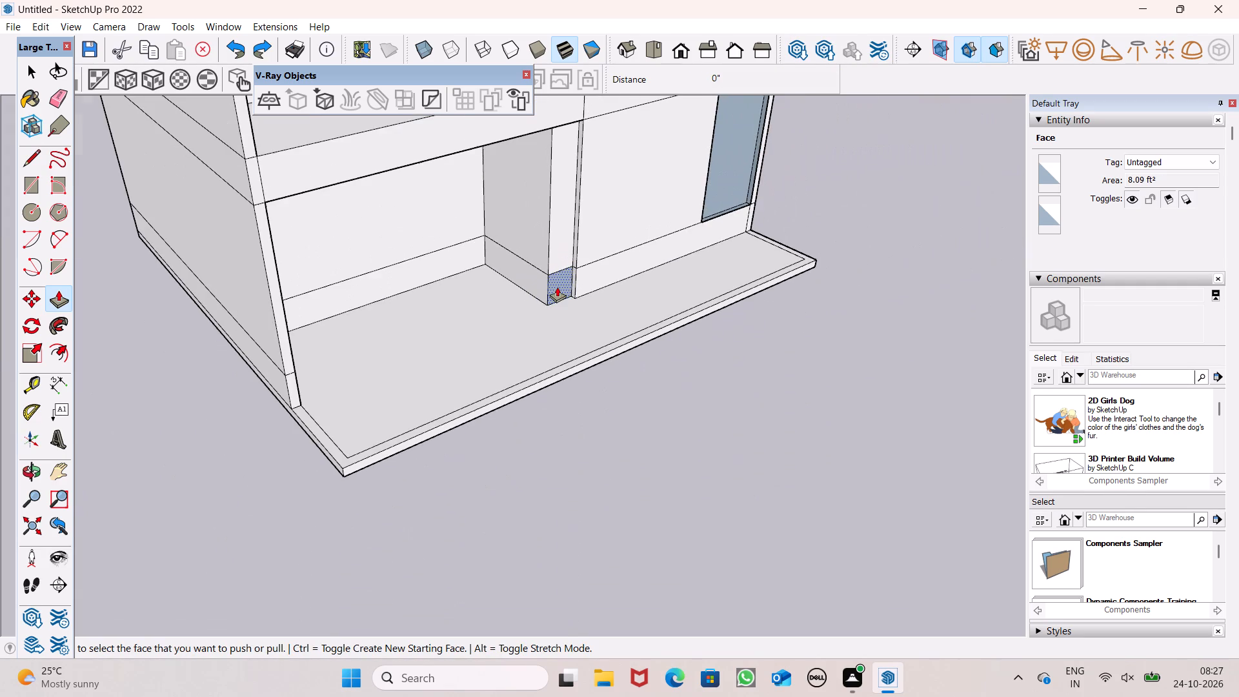
Pull the narrow side face of the front wall's ground-level panel into line with the porch return wall face.
scroll(557, 287, down, 1)
scroll(549, 156, up, 6)
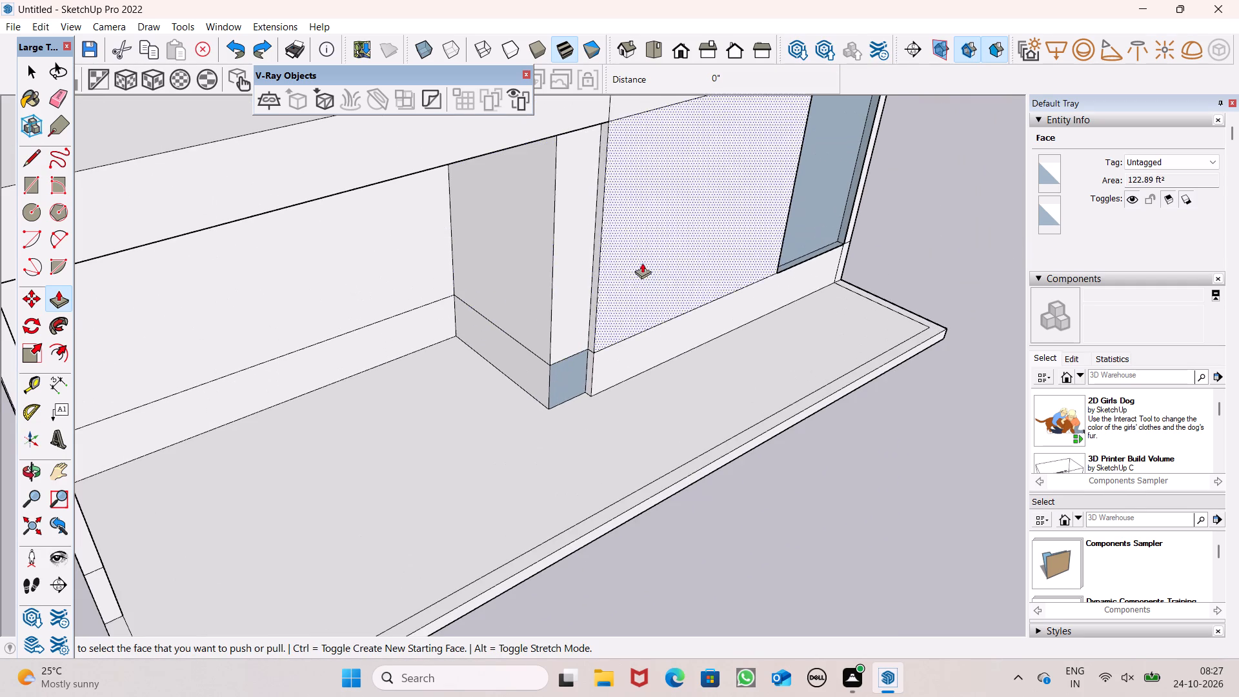
scroll(542, 277, down, 3)
middle_drag(537, 288, 594, 268)
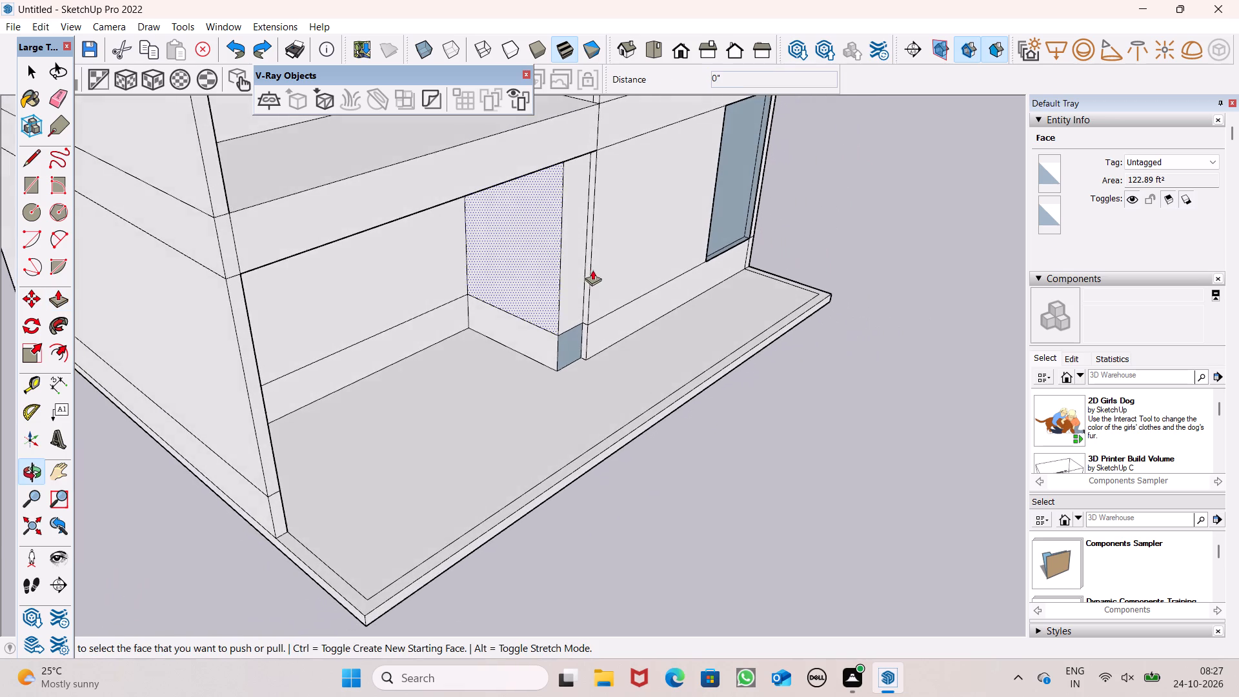
scroll(592, 271, up, 7)
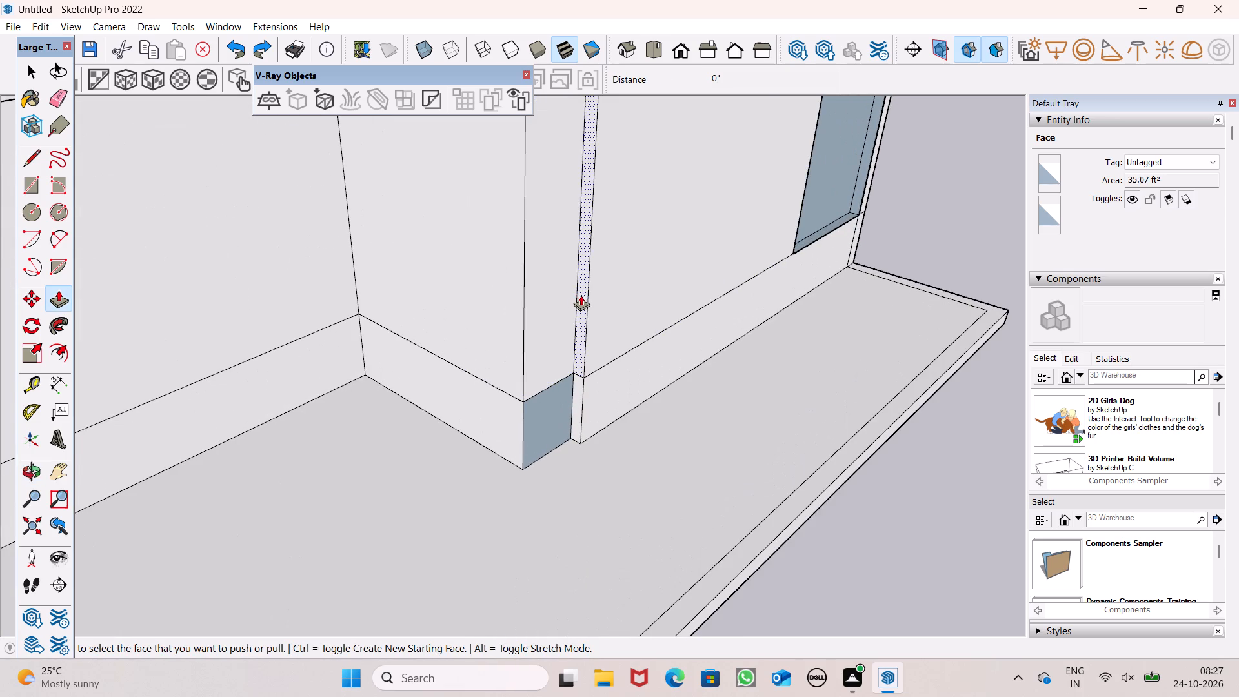
drag(581, 296, 519, 315)
Pull the narrow end face of the front wall's base strip 1' 2 1/8" into line with the porch return wall.
scroll(589, 240, down, 6)
drag(579, 340, 577, 343)
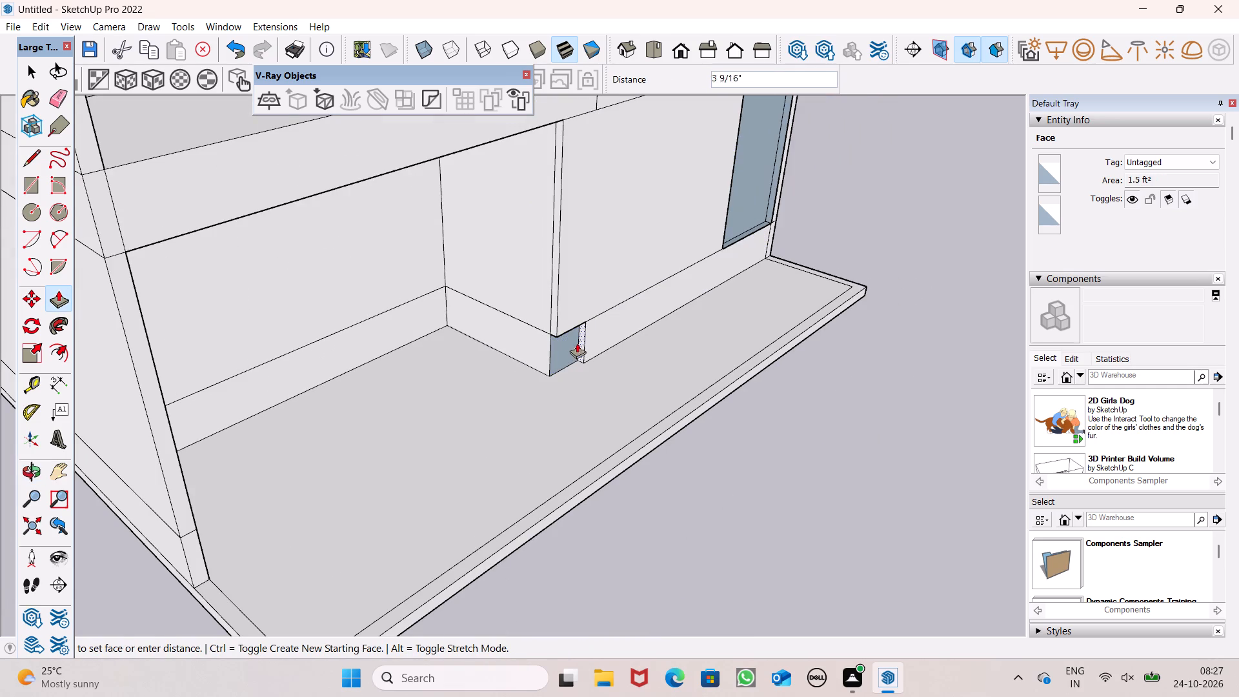
drag(577, 343, 537, 361)
drag(538, 347, 542, 330)
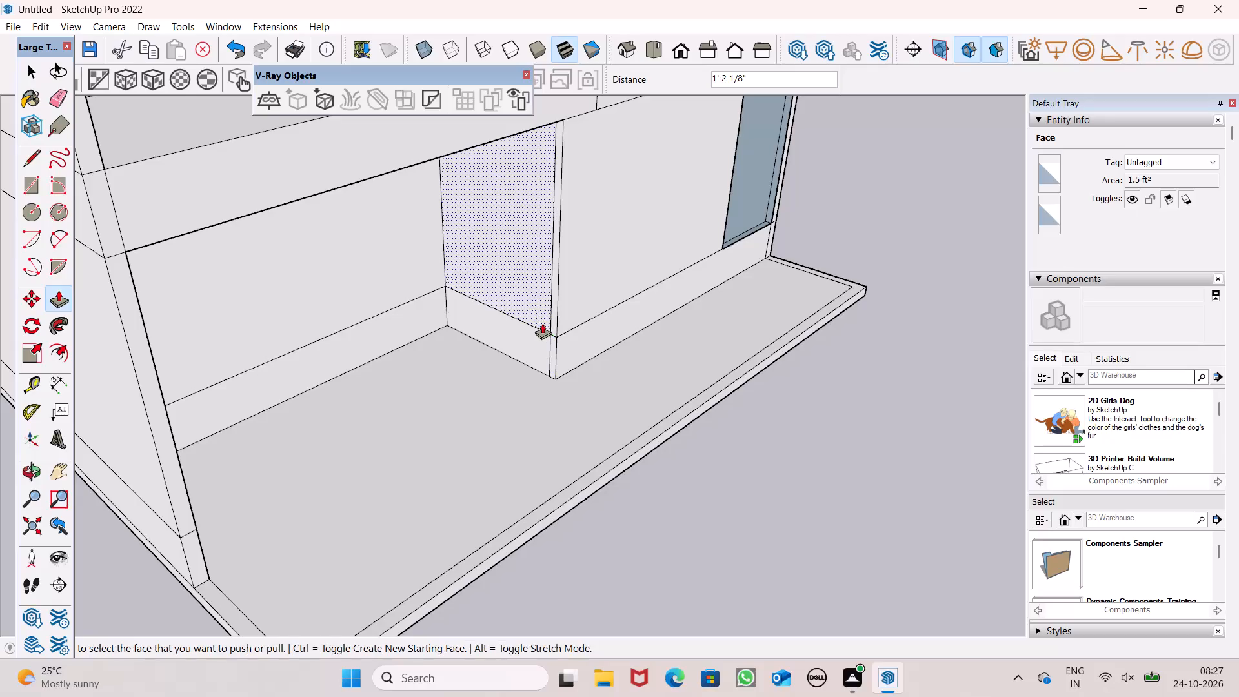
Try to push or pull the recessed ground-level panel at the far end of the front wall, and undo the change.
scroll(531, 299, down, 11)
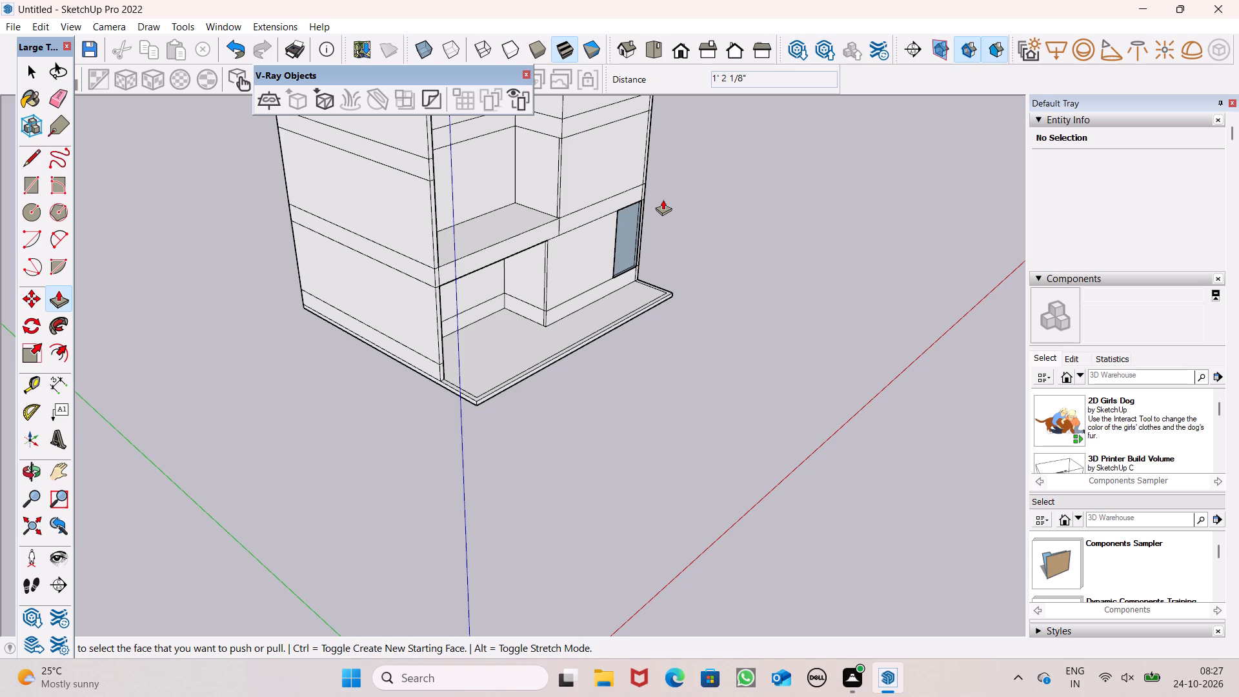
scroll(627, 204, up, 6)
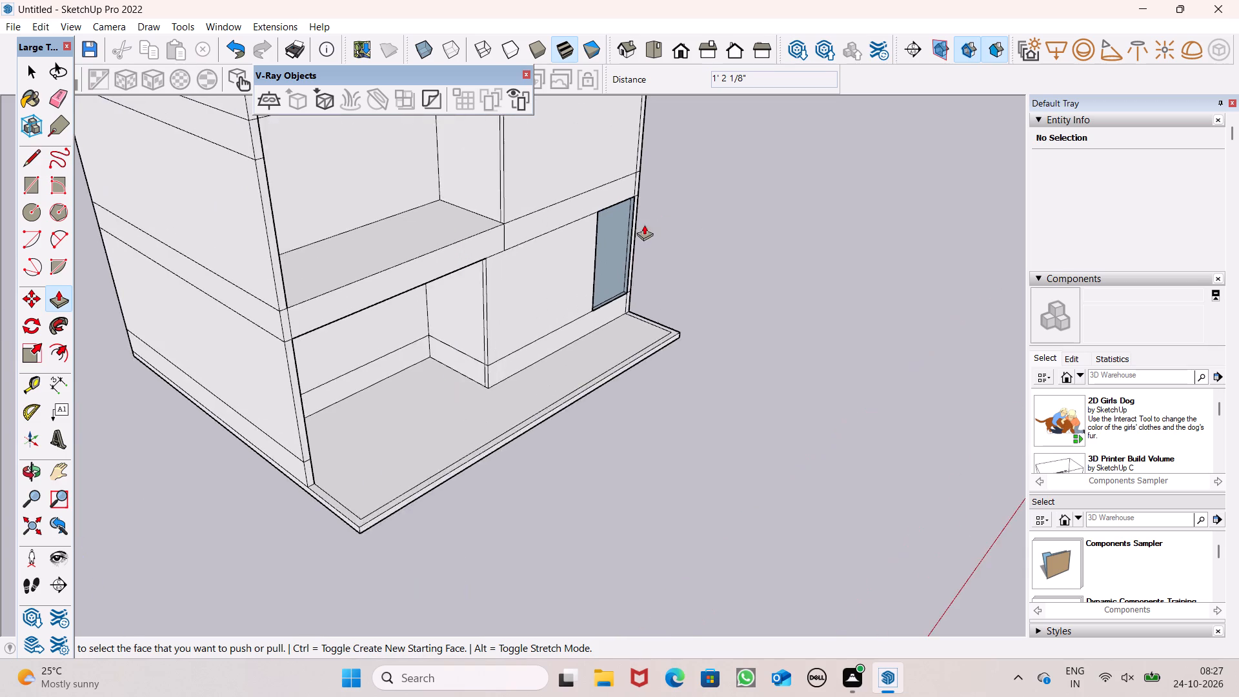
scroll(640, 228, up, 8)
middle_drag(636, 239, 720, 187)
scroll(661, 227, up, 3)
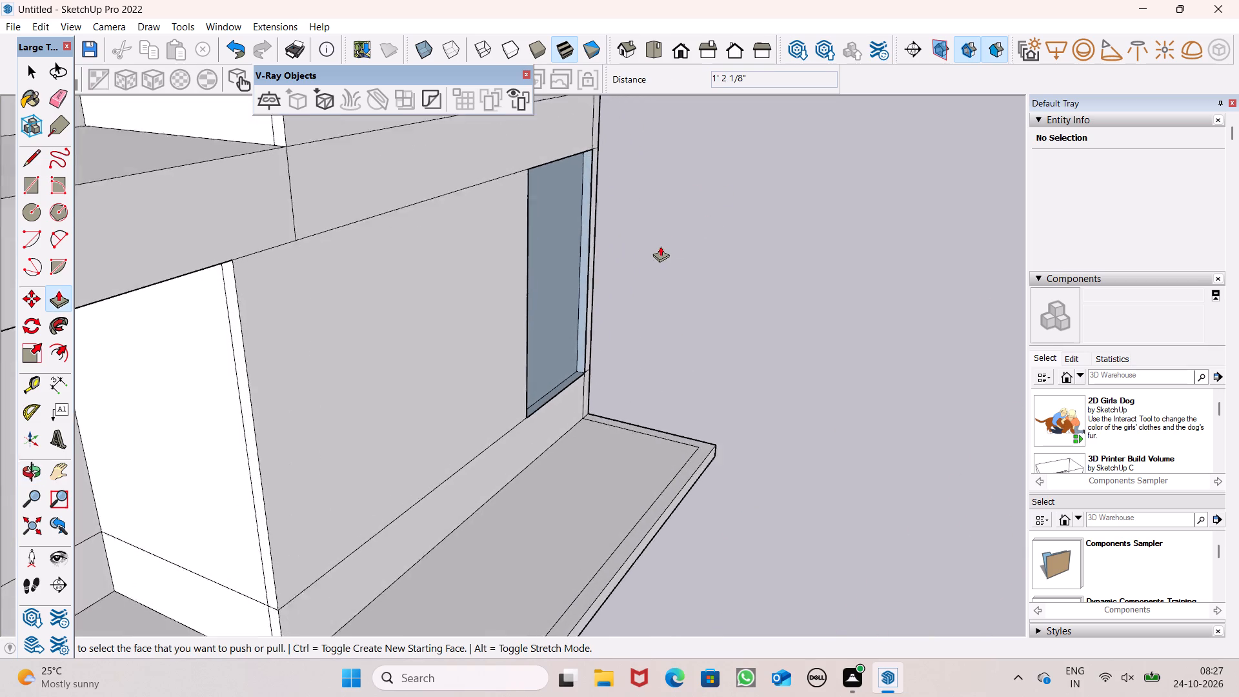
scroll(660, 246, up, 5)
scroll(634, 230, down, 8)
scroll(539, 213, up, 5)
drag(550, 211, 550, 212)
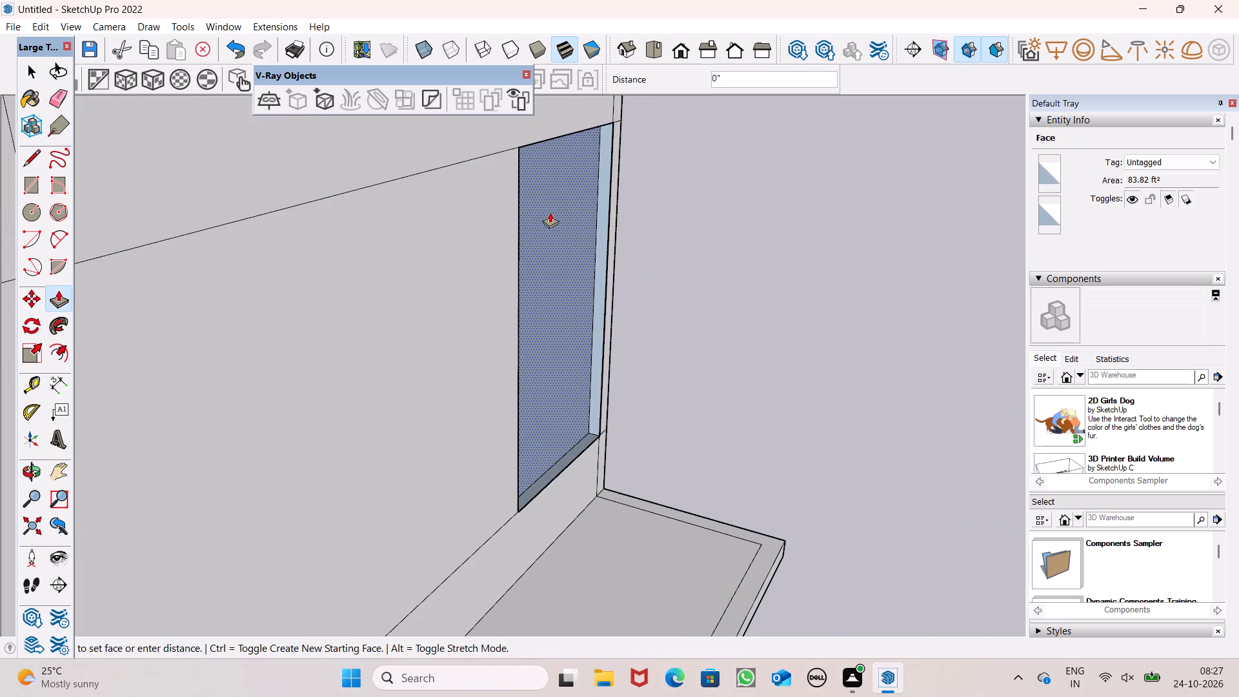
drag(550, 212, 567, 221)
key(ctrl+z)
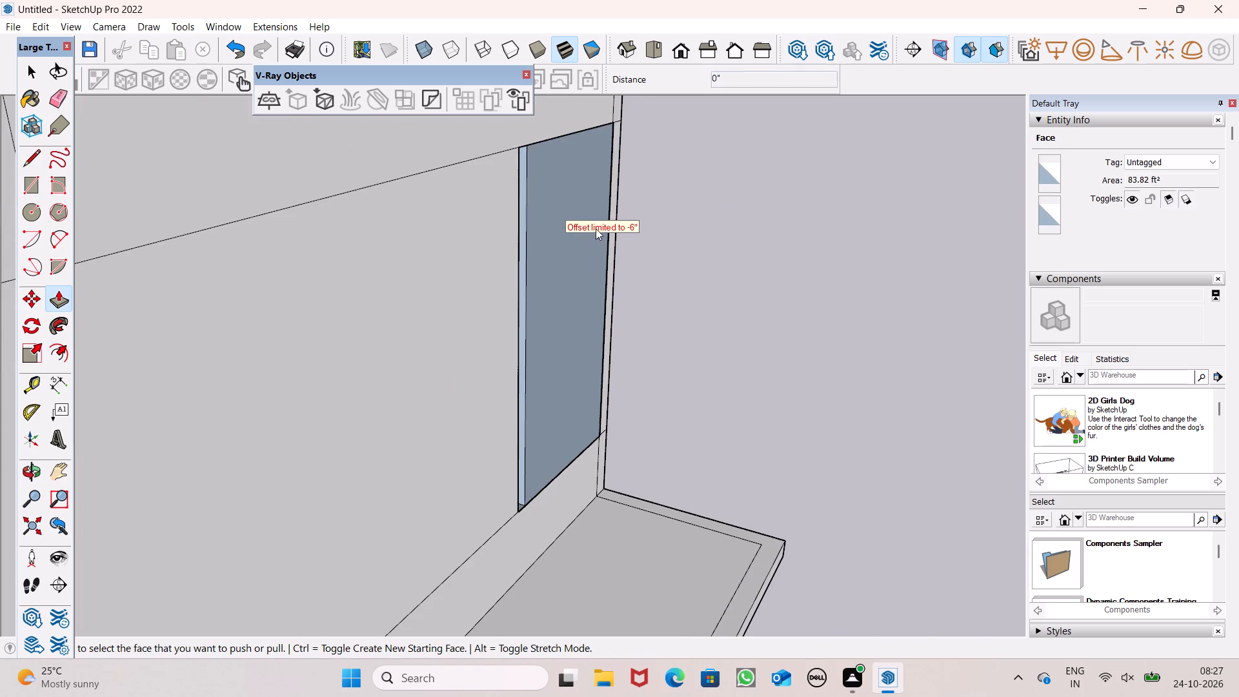
Pull the inner side face of the ground-level recess 6 7/16" across the opening as a new starting face.
scroll(608, 207, down, 6)
middle_drag(617, 219, 0, 251)
scroll(0, 246, up, 1)
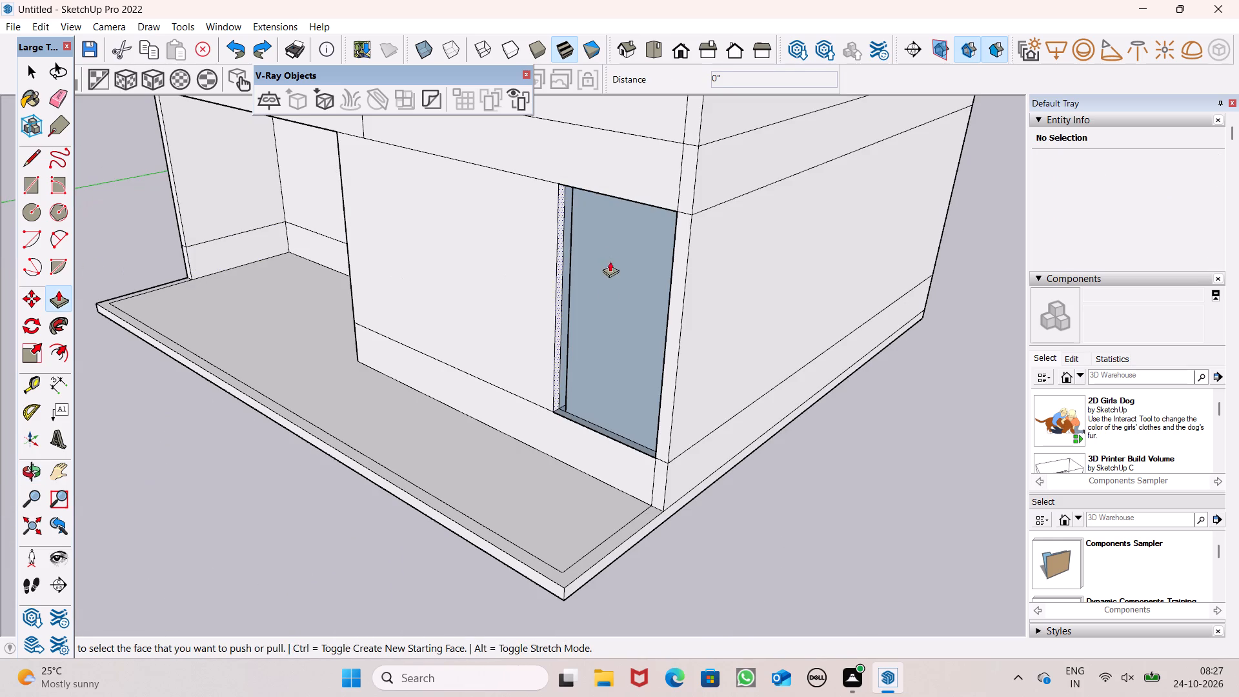
scroll(545, 333, up, 9)
middle_drag(656, 428, 767, 436)
middle_drag(689, 460, 705, 472)
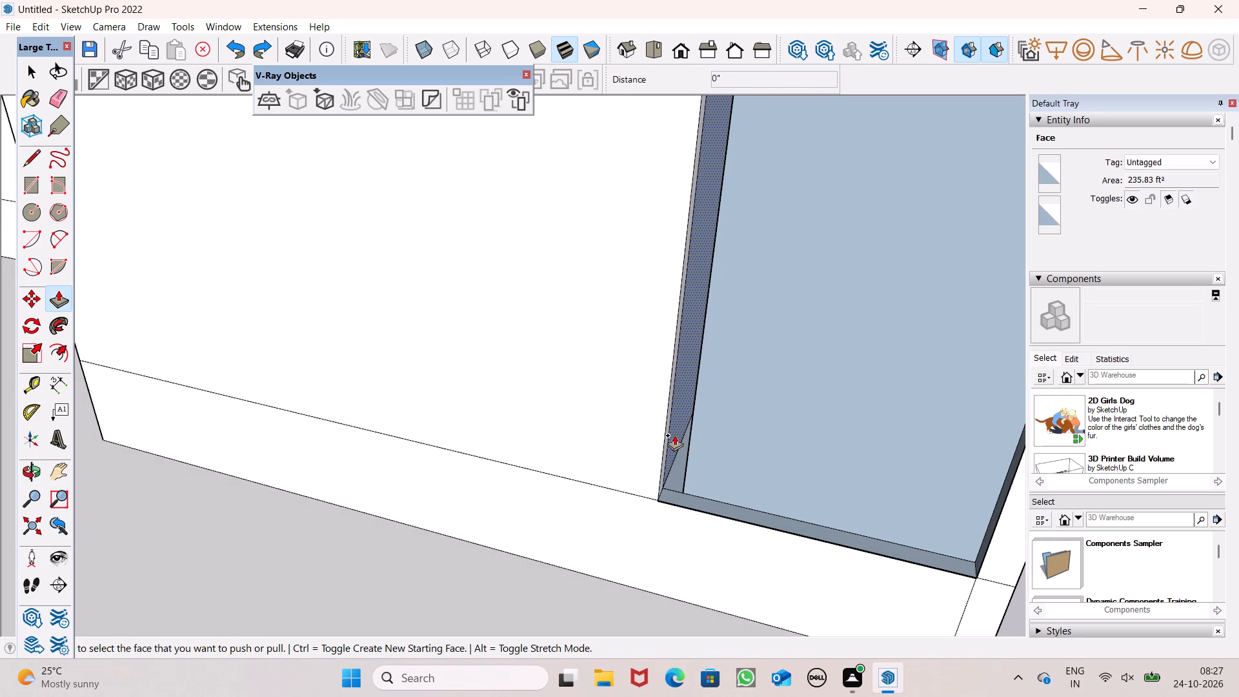
drag(680, 430, 700, 436)
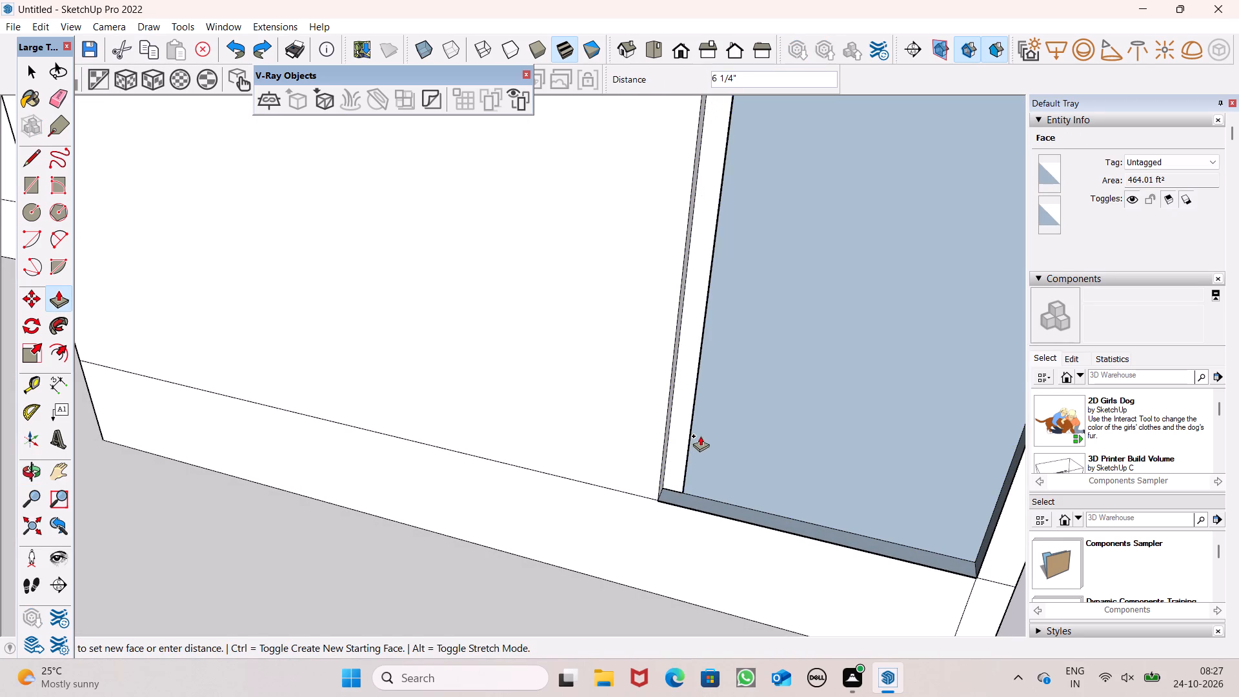
drag(700, 436, 701, 436)
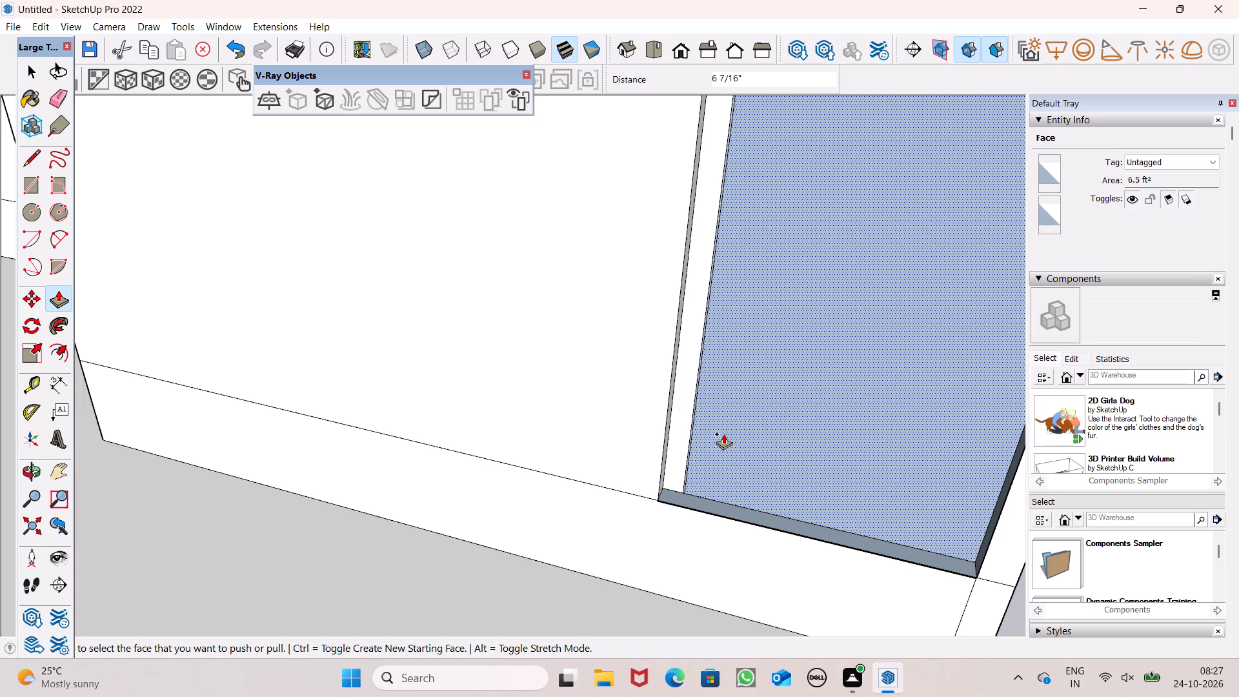
Pull the recessed ground-level panel outward past the front wall face as a new starting face.
drag(721, 426, 716, 443)
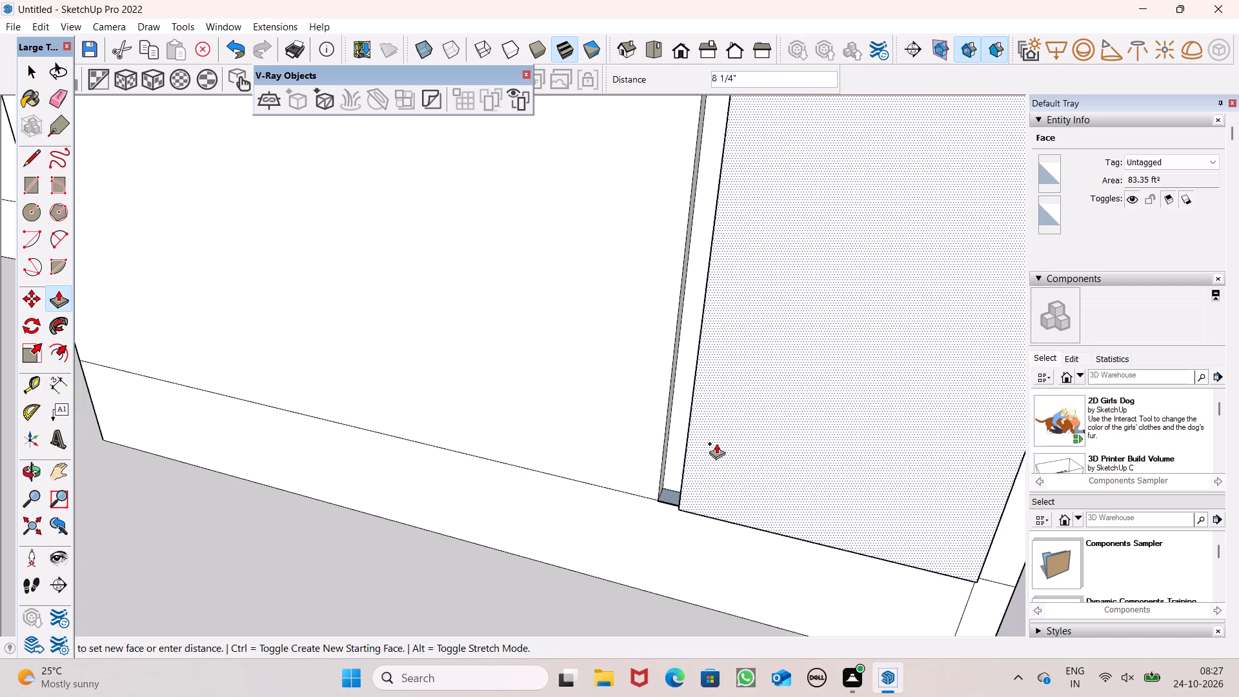
drag(716, 443, 707, 443)
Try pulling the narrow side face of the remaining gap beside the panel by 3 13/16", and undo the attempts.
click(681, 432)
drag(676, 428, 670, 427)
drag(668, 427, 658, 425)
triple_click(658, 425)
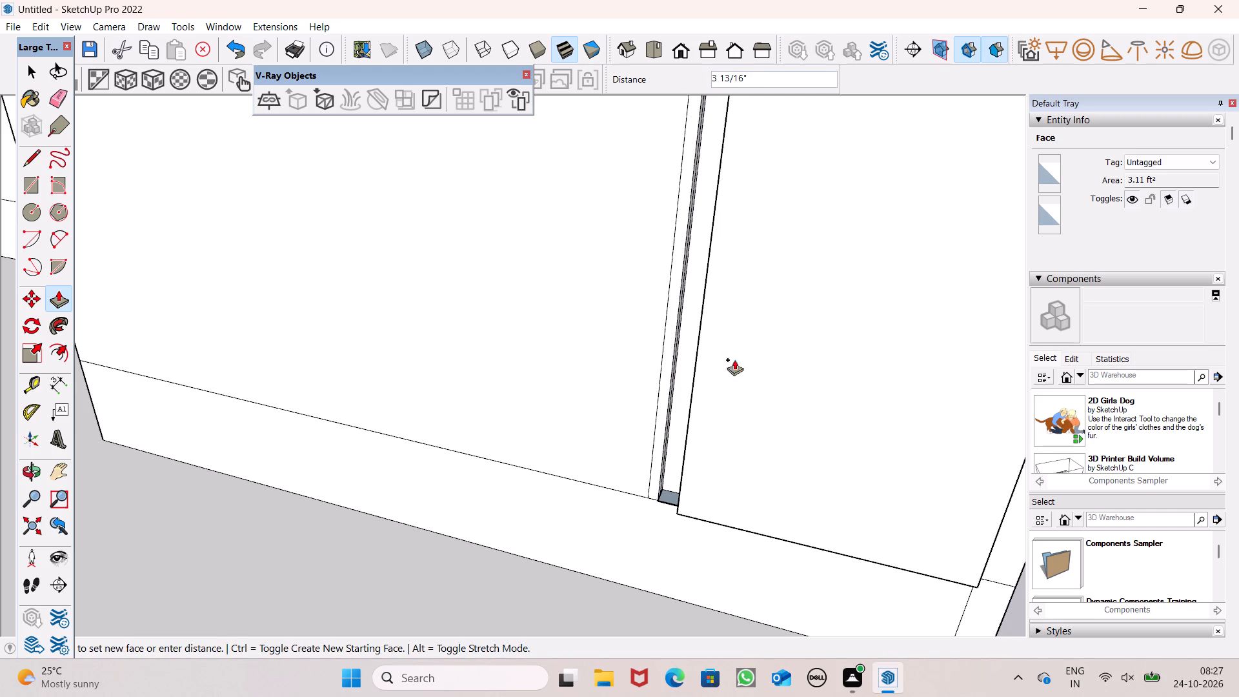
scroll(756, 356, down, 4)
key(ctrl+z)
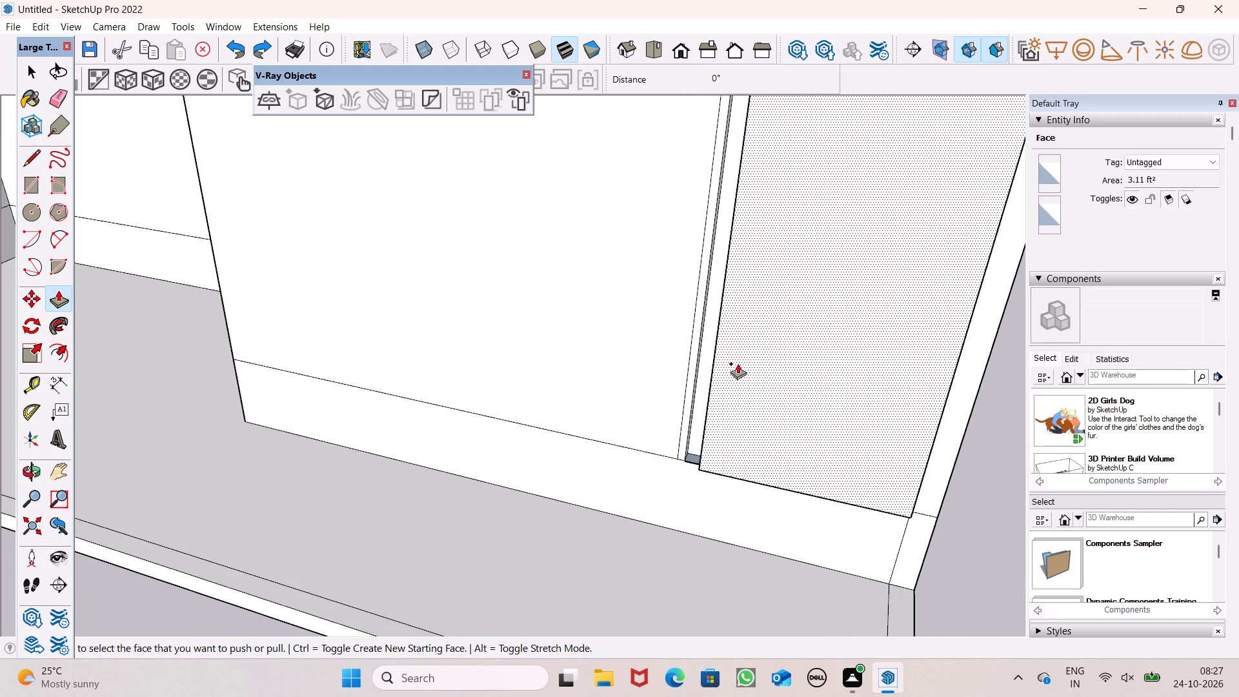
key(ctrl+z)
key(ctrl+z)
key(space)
Push the projecting ground-level panel back 3 13/16" until it is flush with the front wall face.
scroll(694, 383, down, 1)
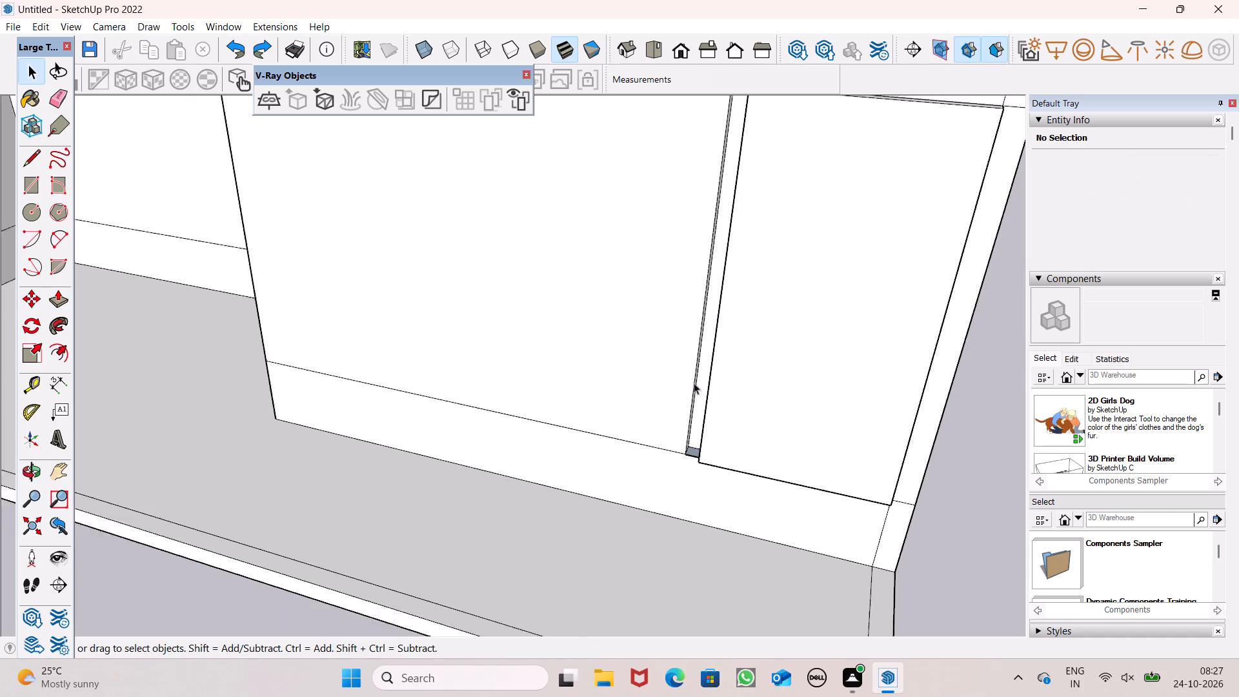
scroll(694, 383, down, 1)
middle_drag(722, 414, 836, 465)
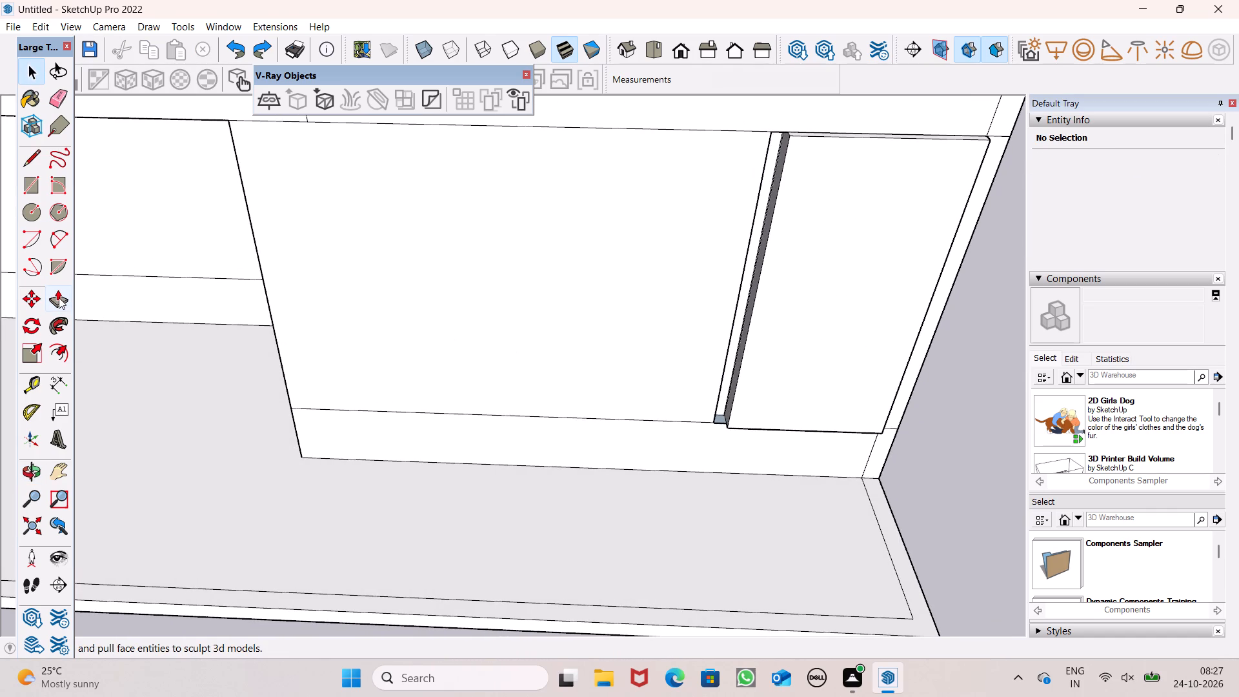
click(59, 305)
scroll(732, 403, up, 5)
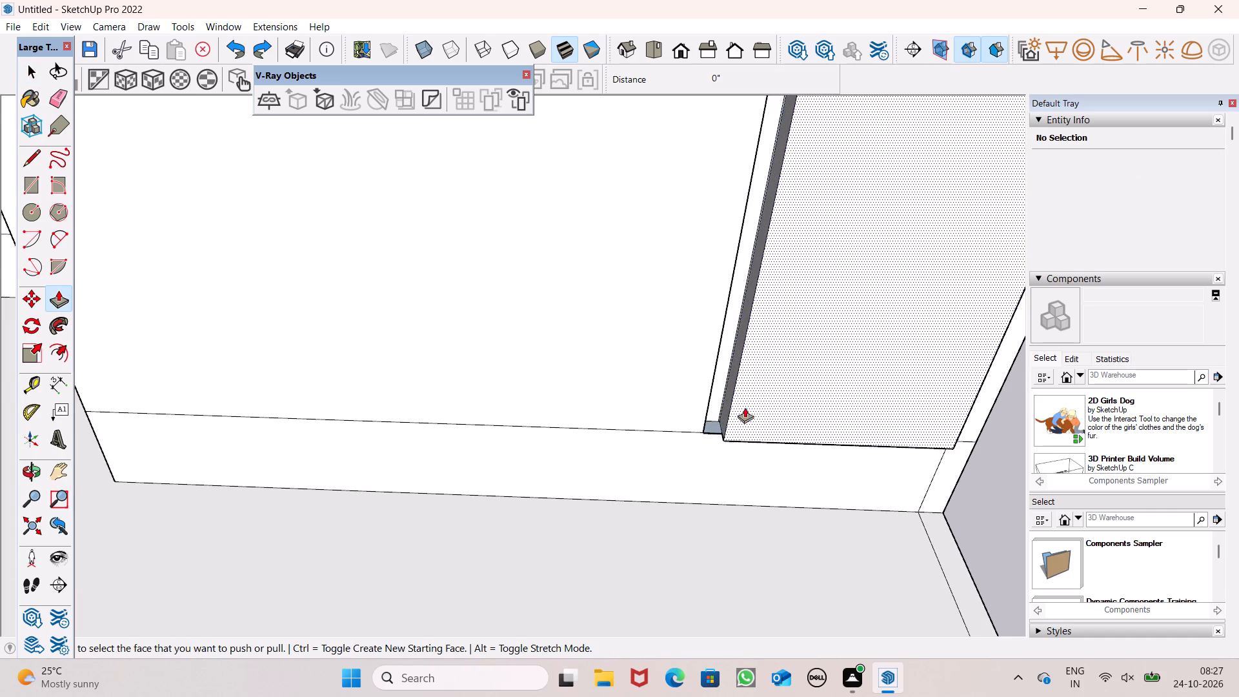
drag(744, 421, 716, 423)
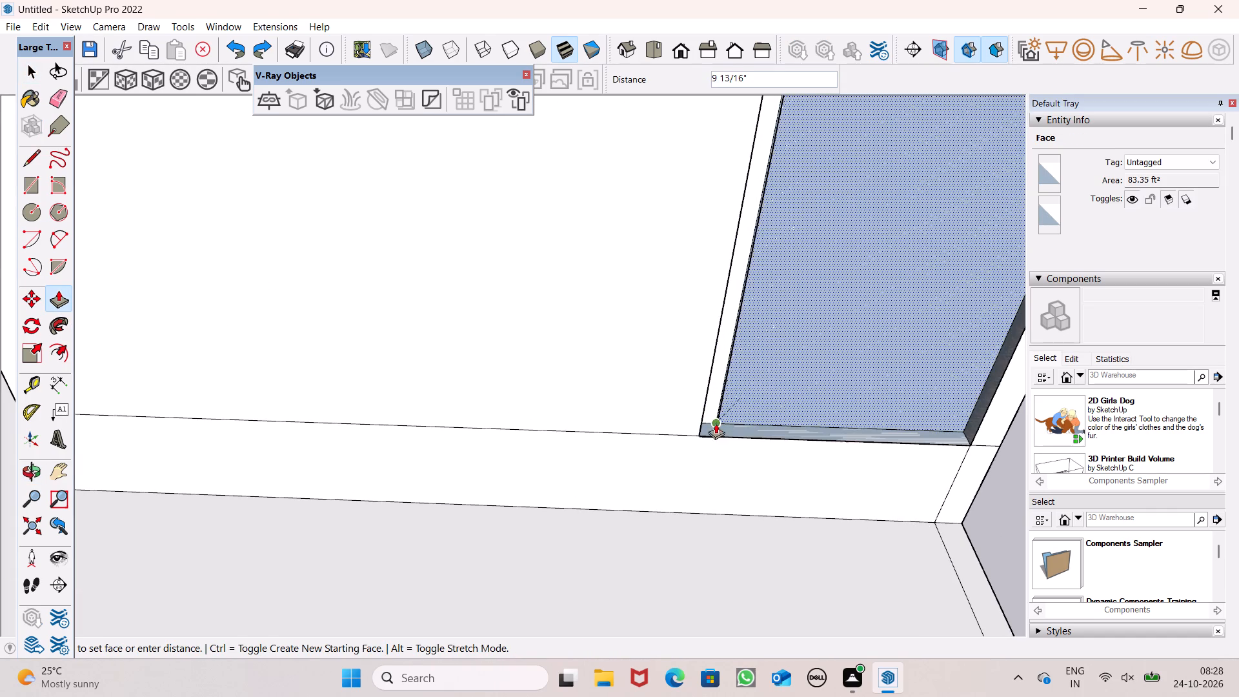
drag(716, 423, 702, 432)
middle_drag(755, 449, 674, 434)
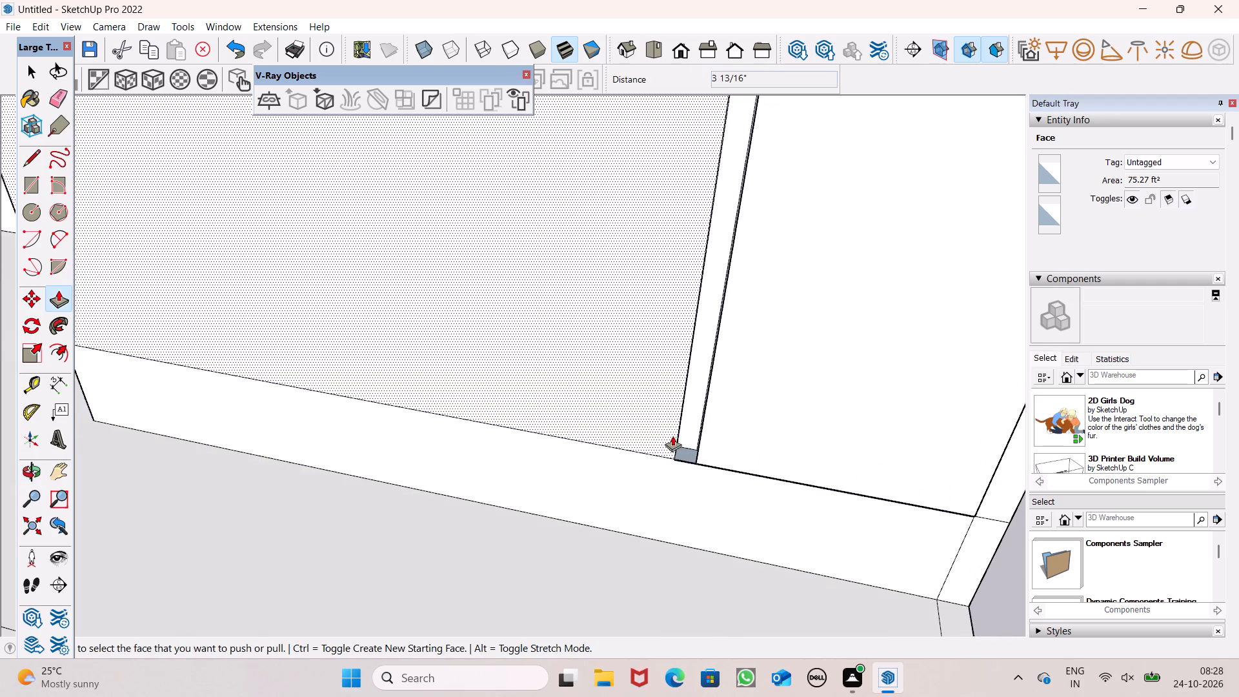
Push/Pull the narrow recessed strip between the wall and the panel 6" to the front wall face.
scroll(679, 444, up, 6)
drag(688, 436, 658, 471)
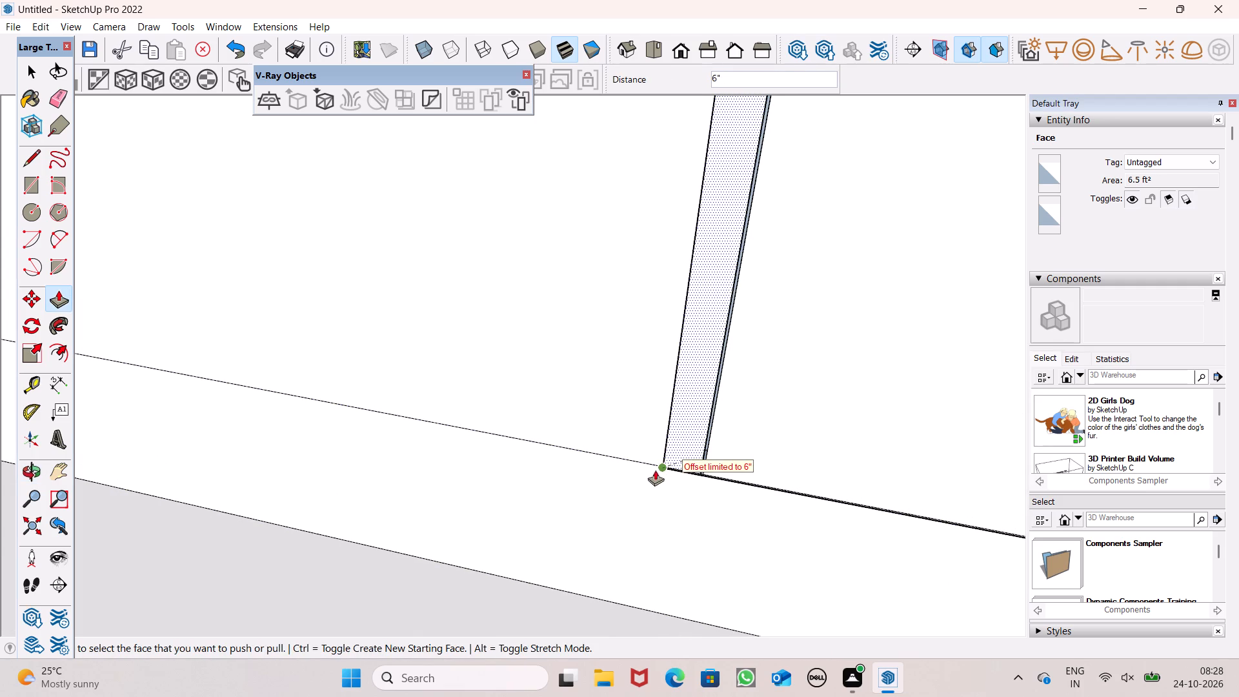
Pull the strip's side face 7/16" to close the thin gap beside the filled ground-level panel.
middle_drag(752, 485, 792, 423)
scroll(738, 421, up, 7)
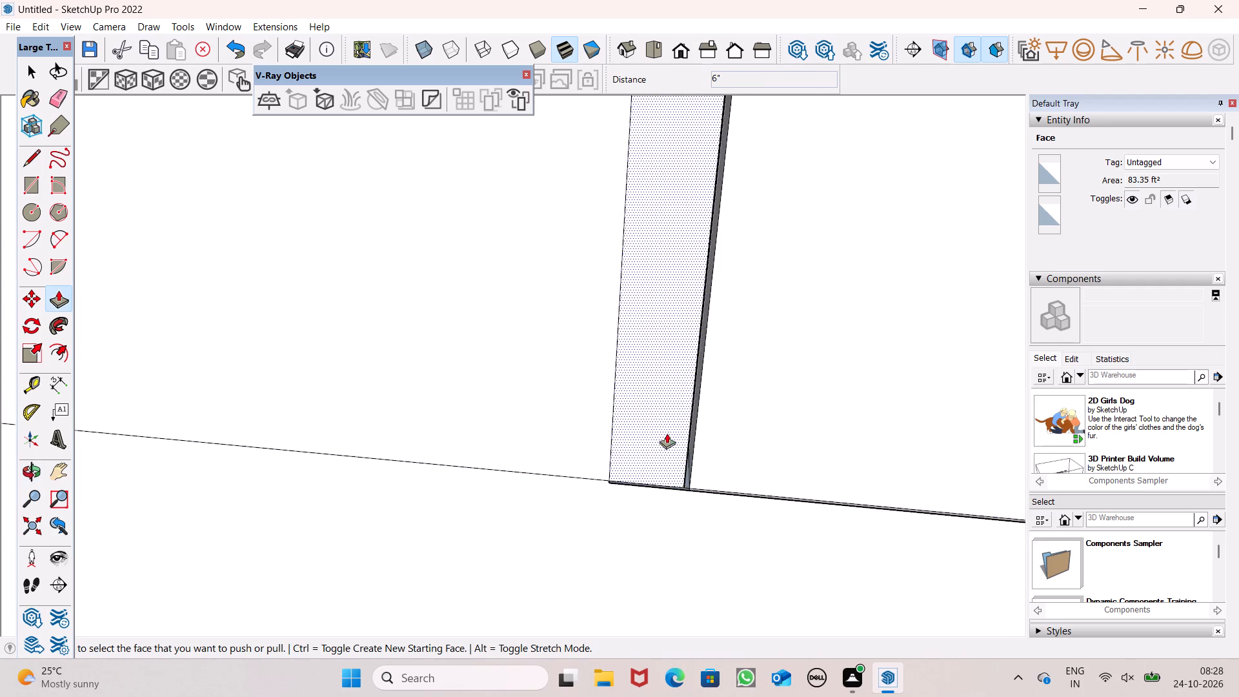
scroll(670, 433, up, 1)
middle_drag(672, 434, 1042, 366)
scroll(1040, 367, up, 1)
scroll(667, 430, up, 16)
scroll(657, 395, up, 8)
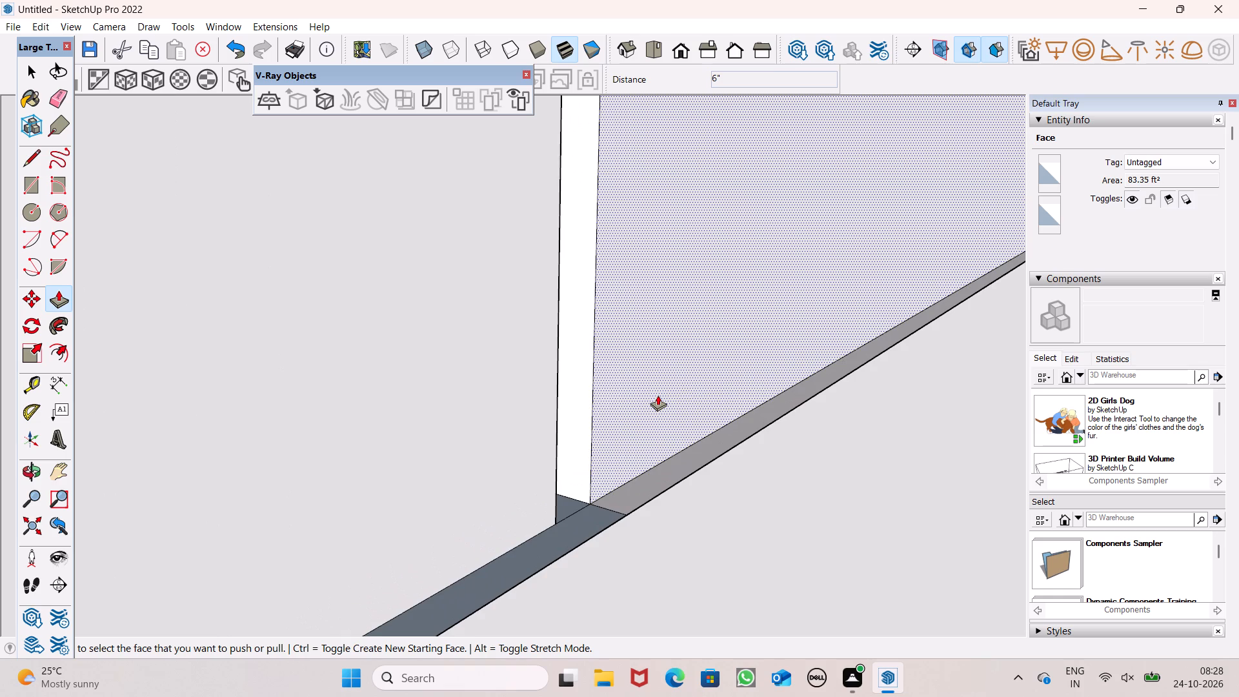
scroll(683, 381, down, 14)
scroll(676, 347, down, 7)
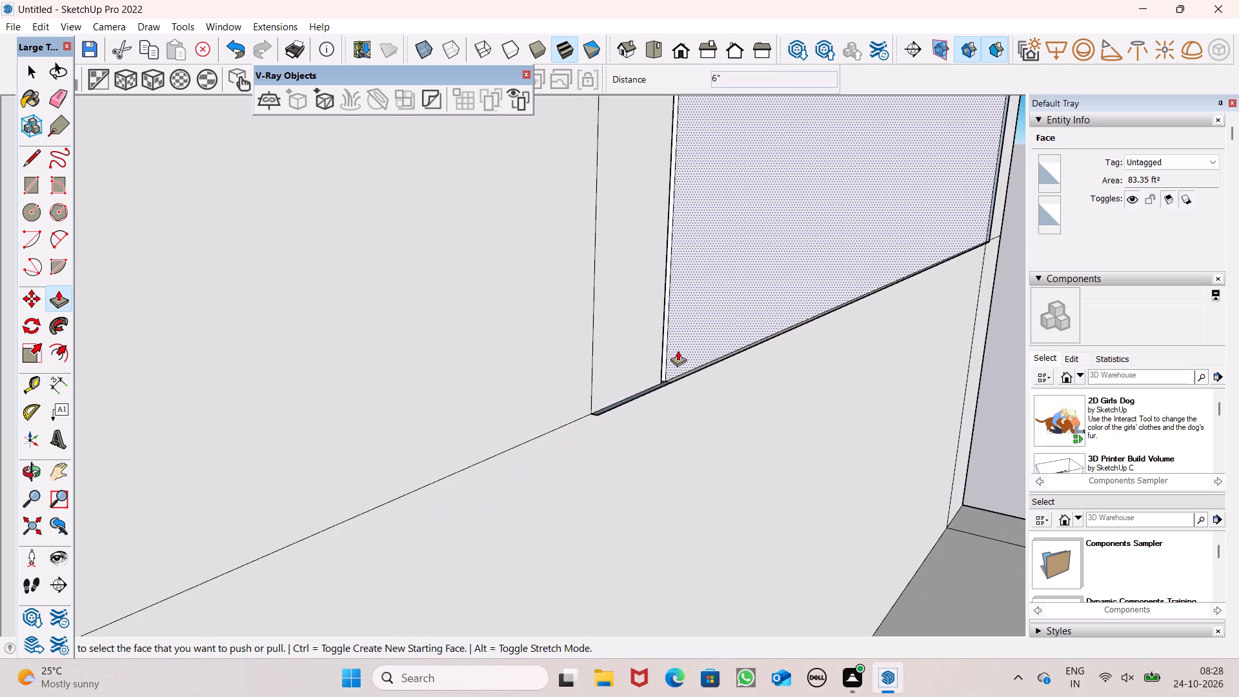
scroll(692, 305, down, 5)
middle_drag(681, 332, 489, 372)
scroll(701, 330, down, 6)
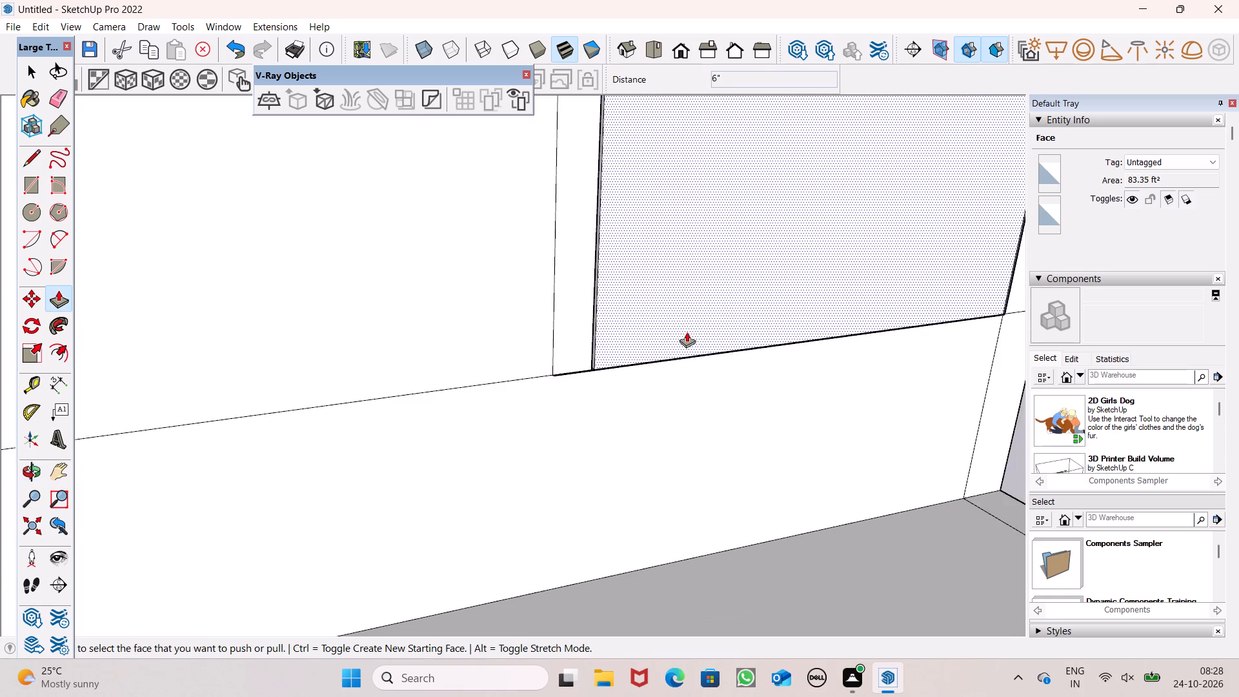
middle_drag(681, 330, 516, 410)
scroll(525, 381, up, 8)
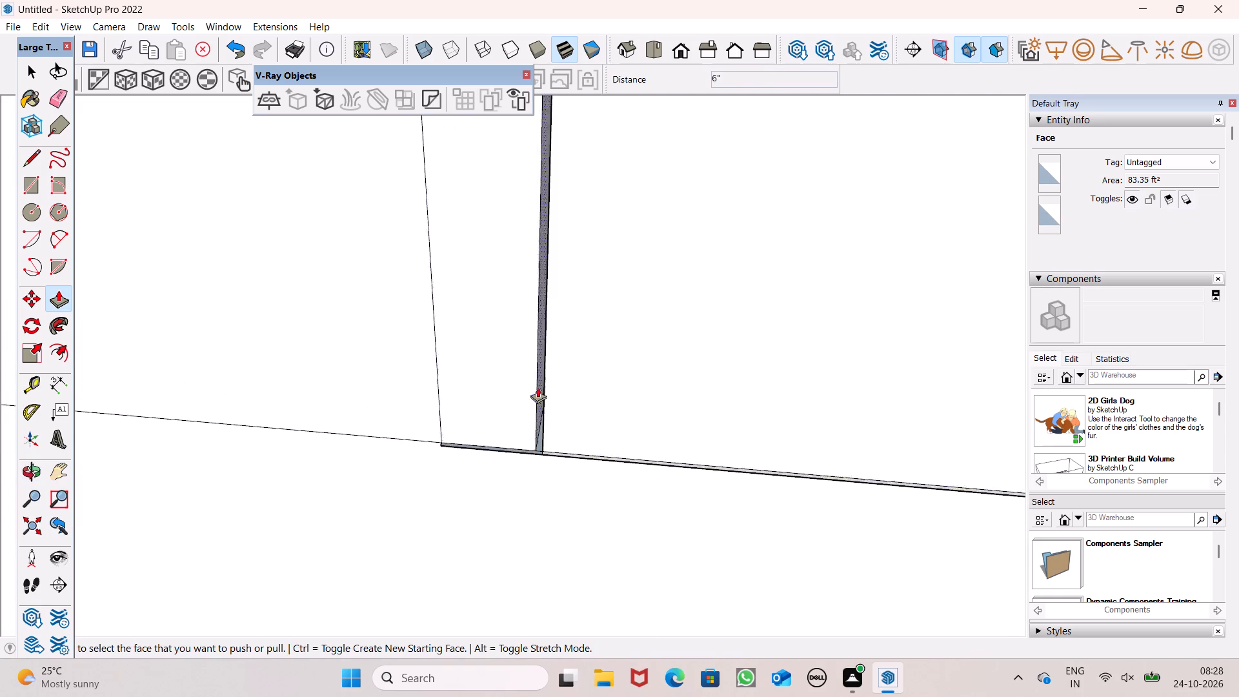
scroll(536, 389, up, 16)
drag(547, 423, 557, 436)
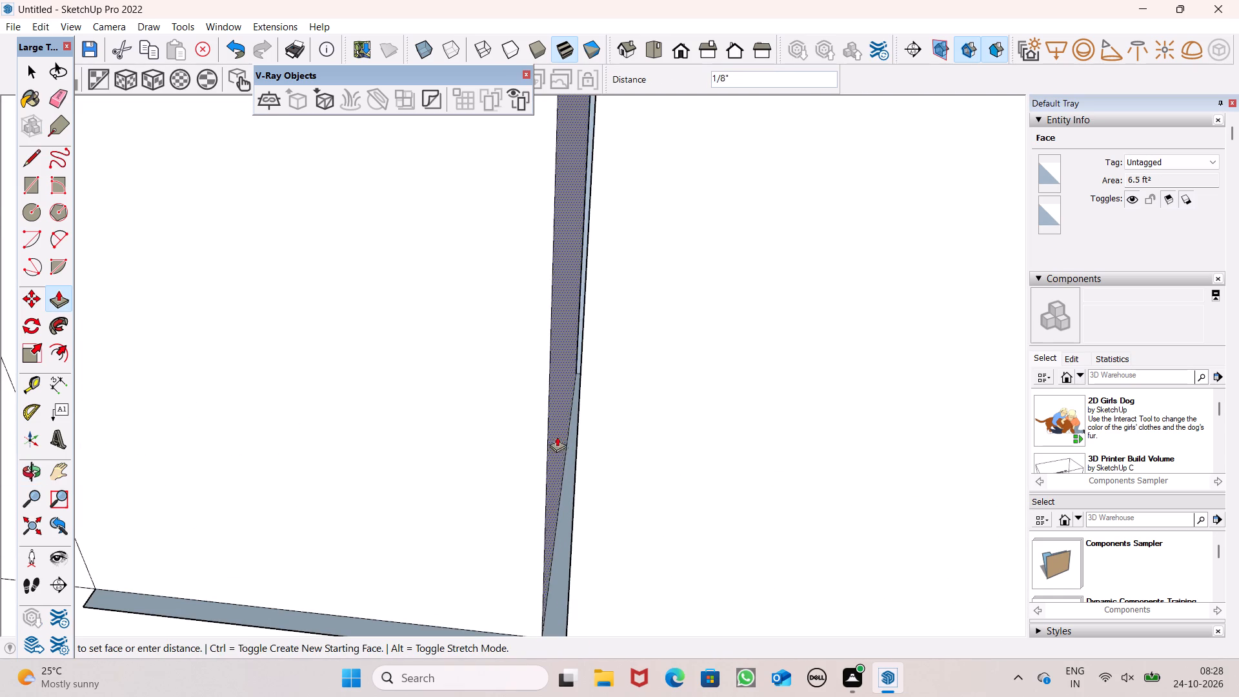
drag(557, 436, 577, 447)
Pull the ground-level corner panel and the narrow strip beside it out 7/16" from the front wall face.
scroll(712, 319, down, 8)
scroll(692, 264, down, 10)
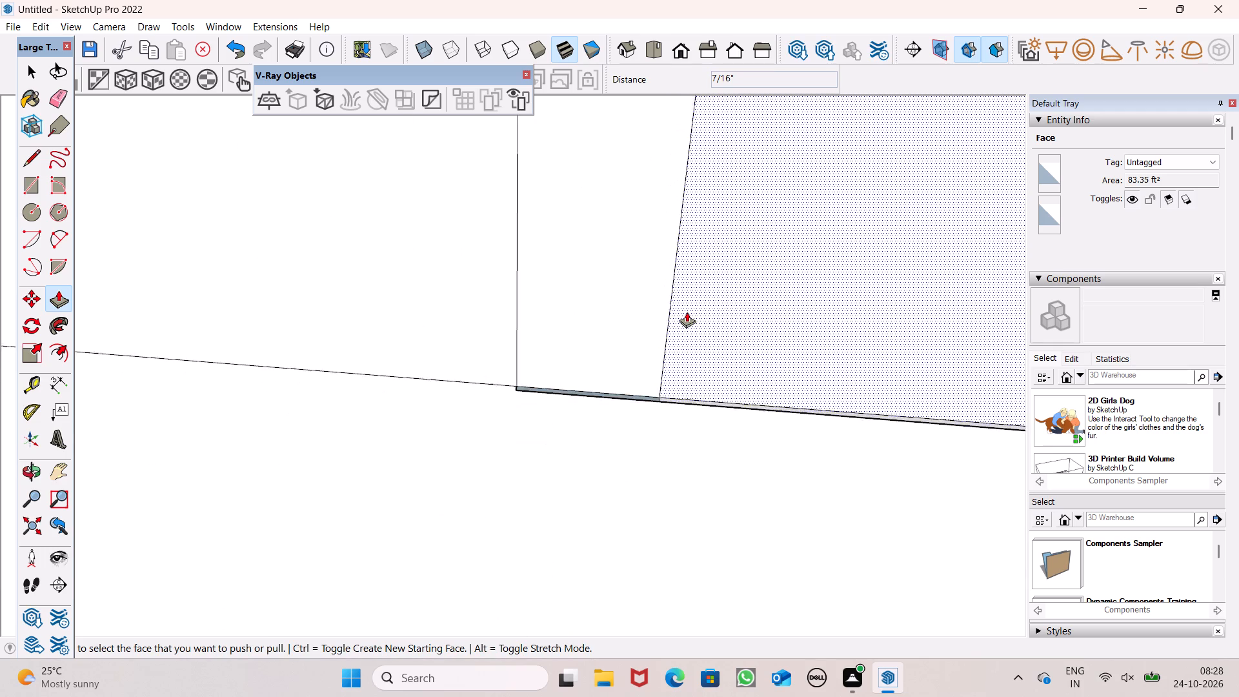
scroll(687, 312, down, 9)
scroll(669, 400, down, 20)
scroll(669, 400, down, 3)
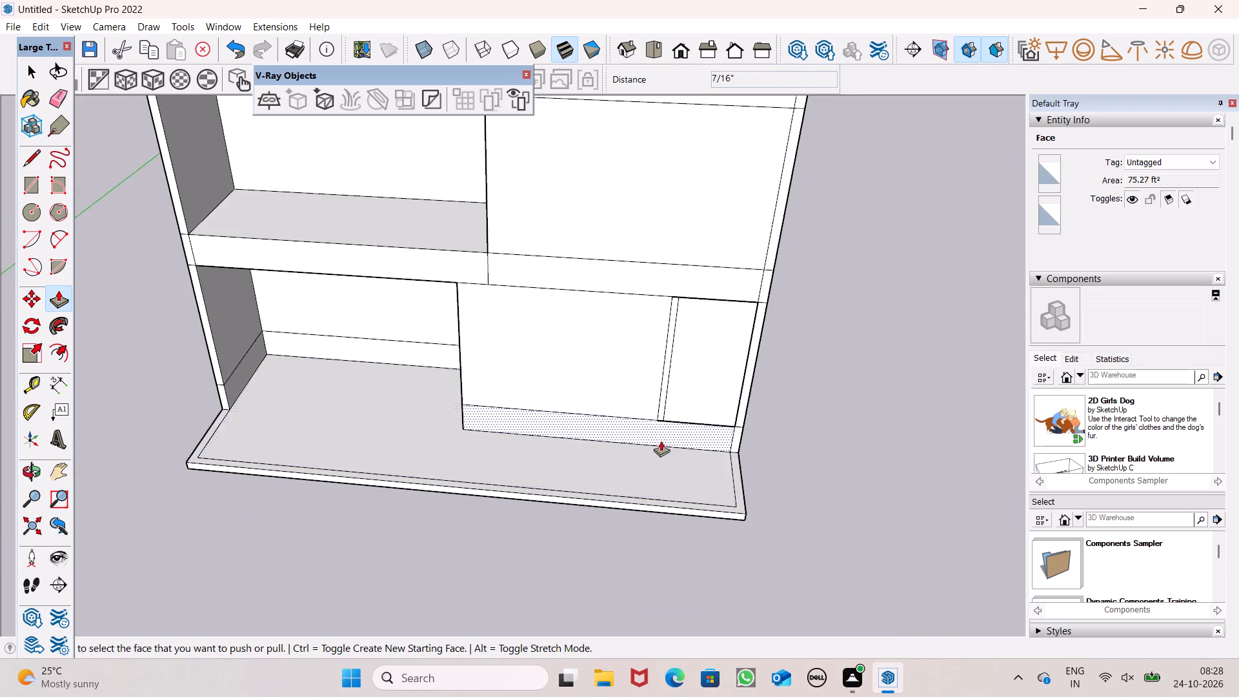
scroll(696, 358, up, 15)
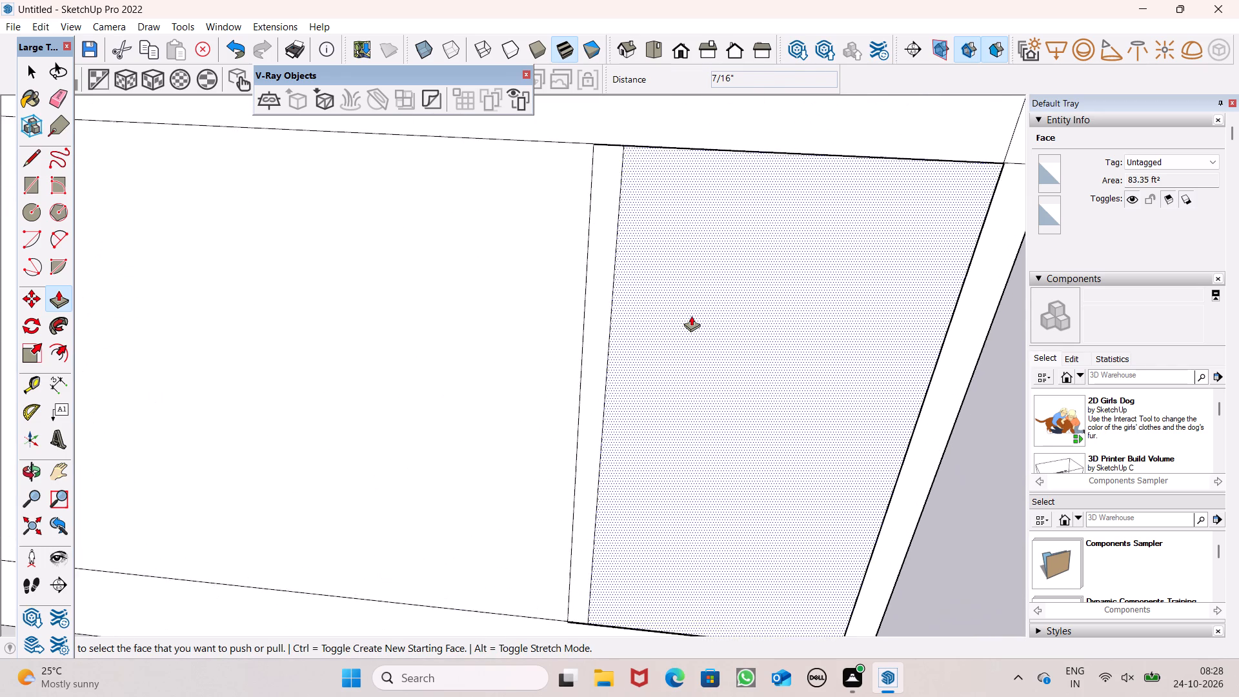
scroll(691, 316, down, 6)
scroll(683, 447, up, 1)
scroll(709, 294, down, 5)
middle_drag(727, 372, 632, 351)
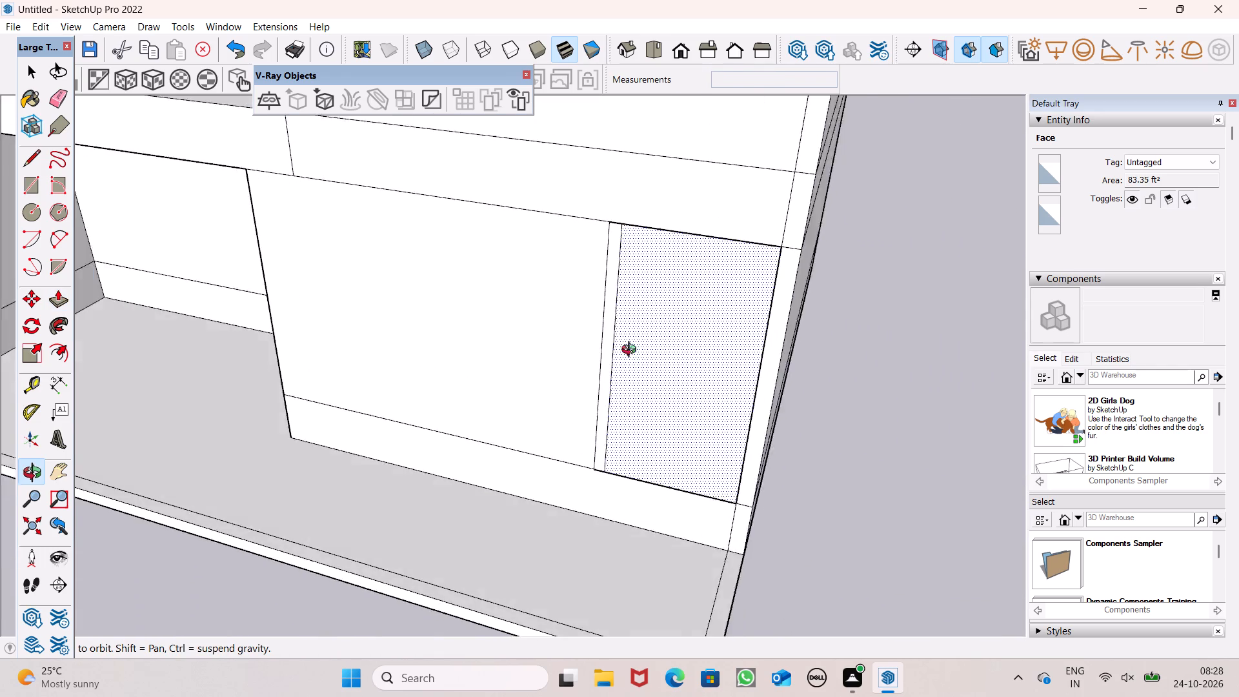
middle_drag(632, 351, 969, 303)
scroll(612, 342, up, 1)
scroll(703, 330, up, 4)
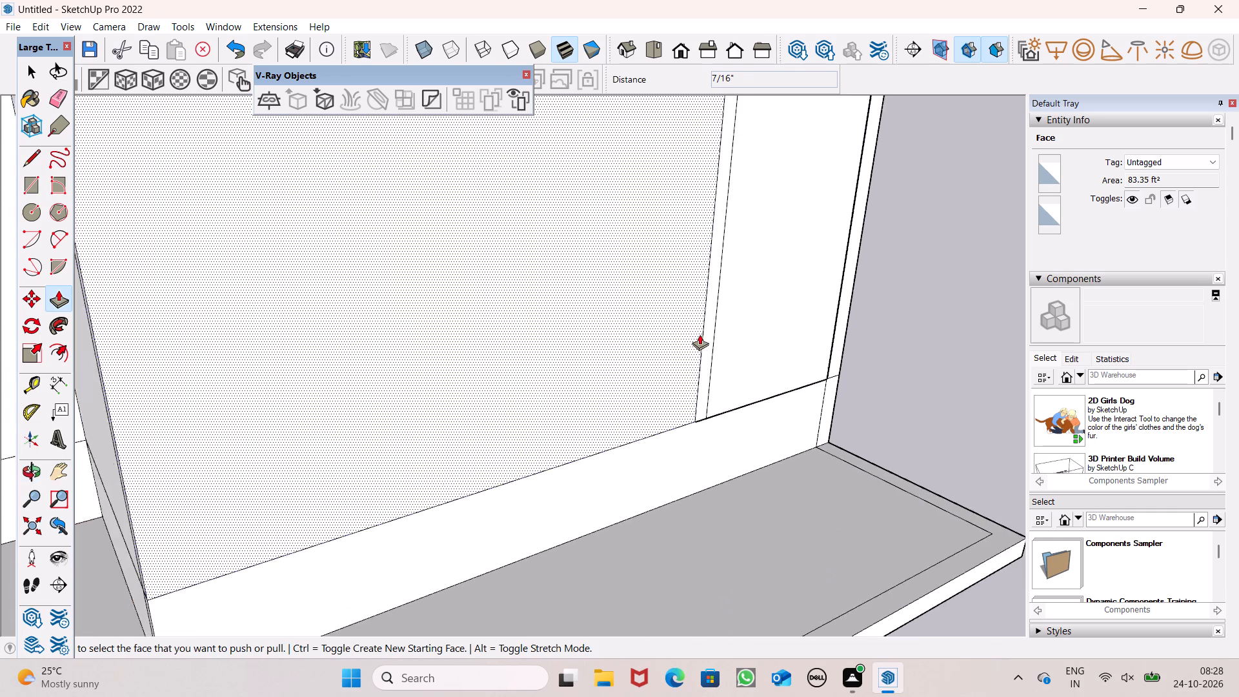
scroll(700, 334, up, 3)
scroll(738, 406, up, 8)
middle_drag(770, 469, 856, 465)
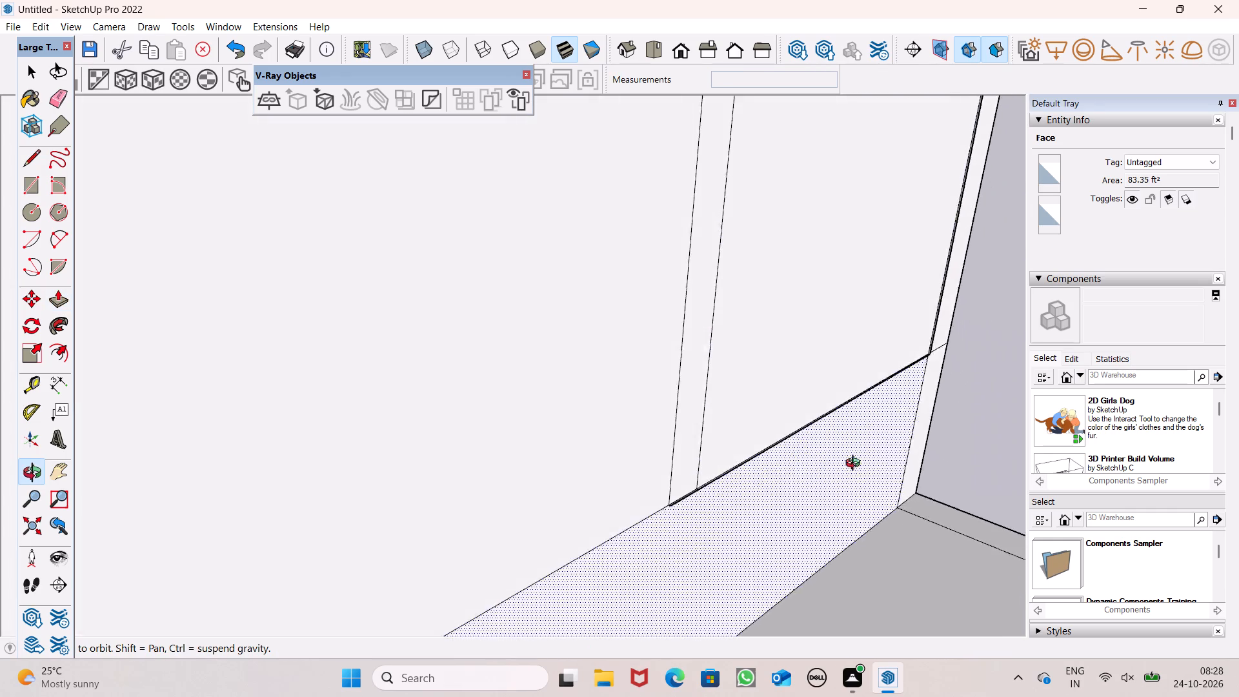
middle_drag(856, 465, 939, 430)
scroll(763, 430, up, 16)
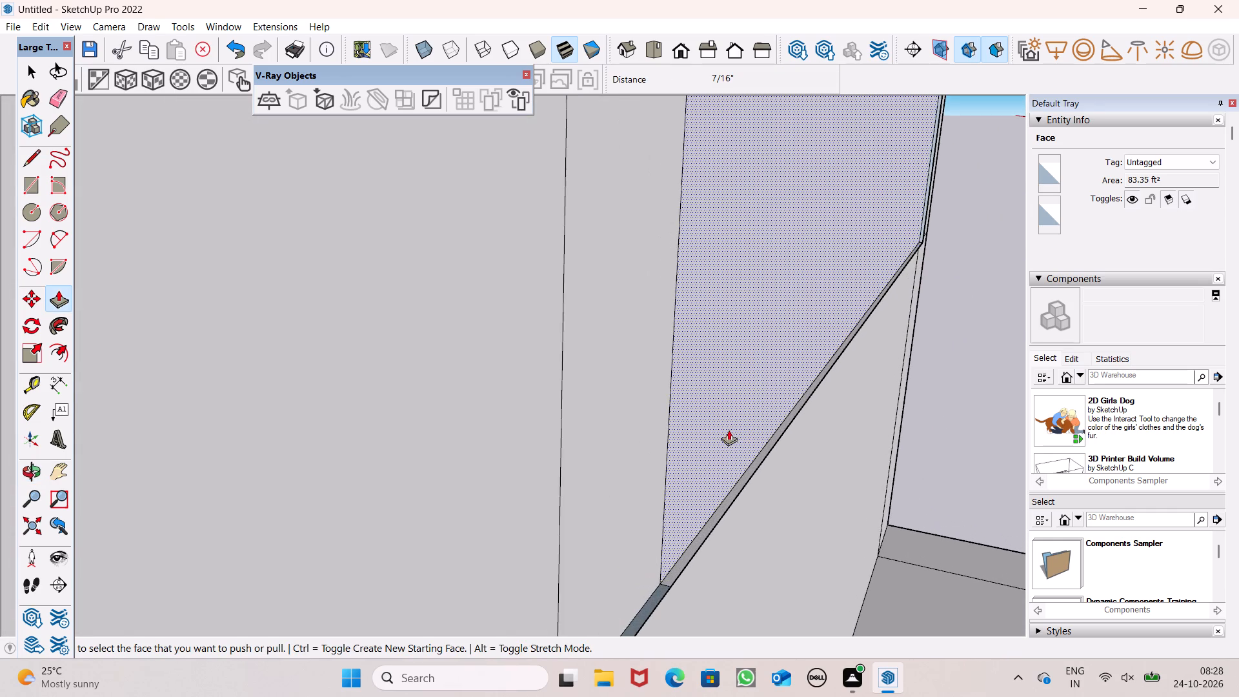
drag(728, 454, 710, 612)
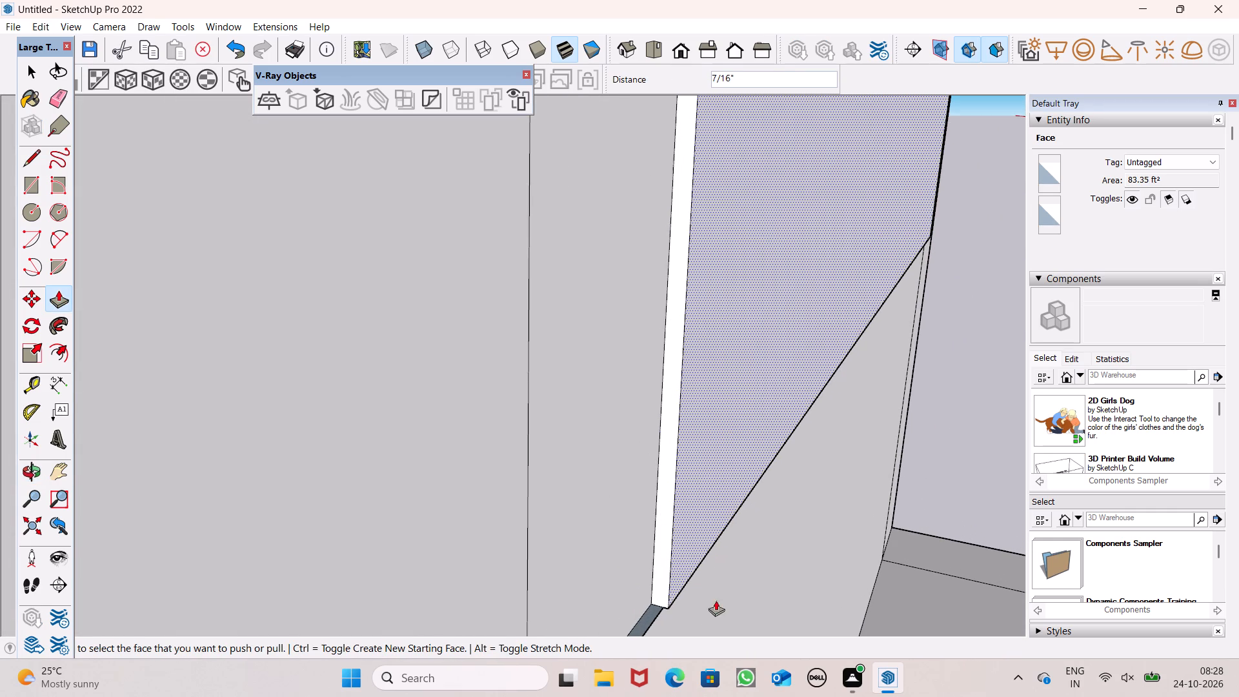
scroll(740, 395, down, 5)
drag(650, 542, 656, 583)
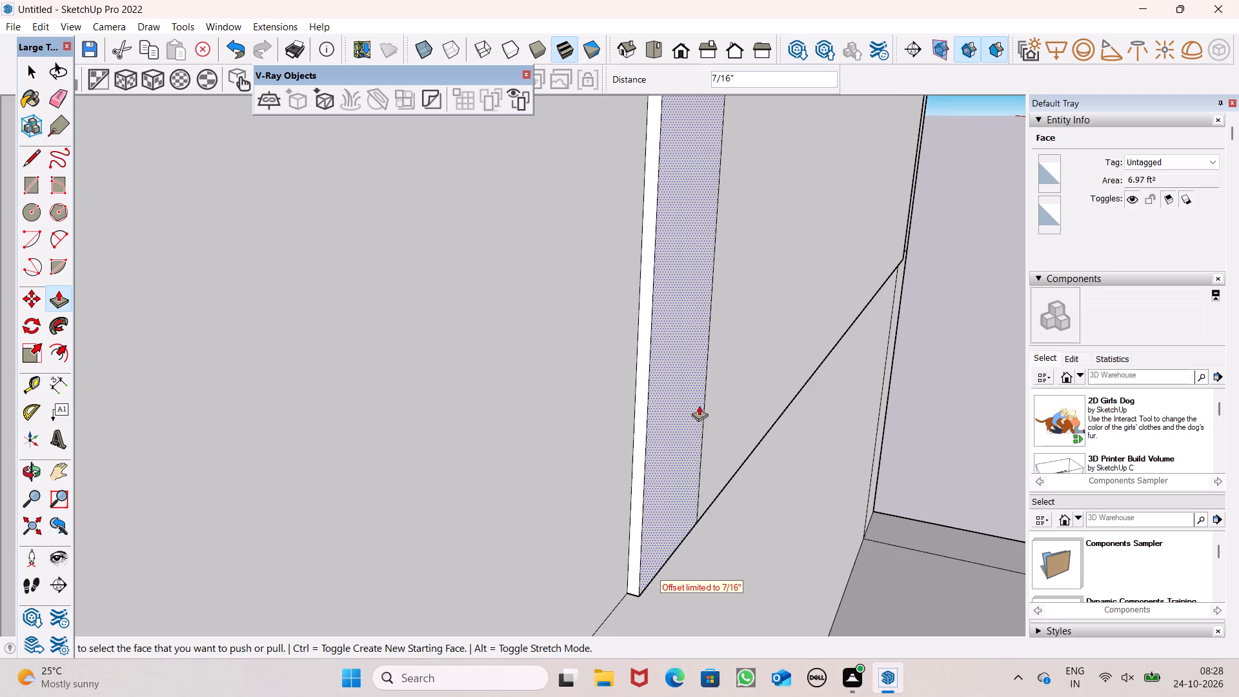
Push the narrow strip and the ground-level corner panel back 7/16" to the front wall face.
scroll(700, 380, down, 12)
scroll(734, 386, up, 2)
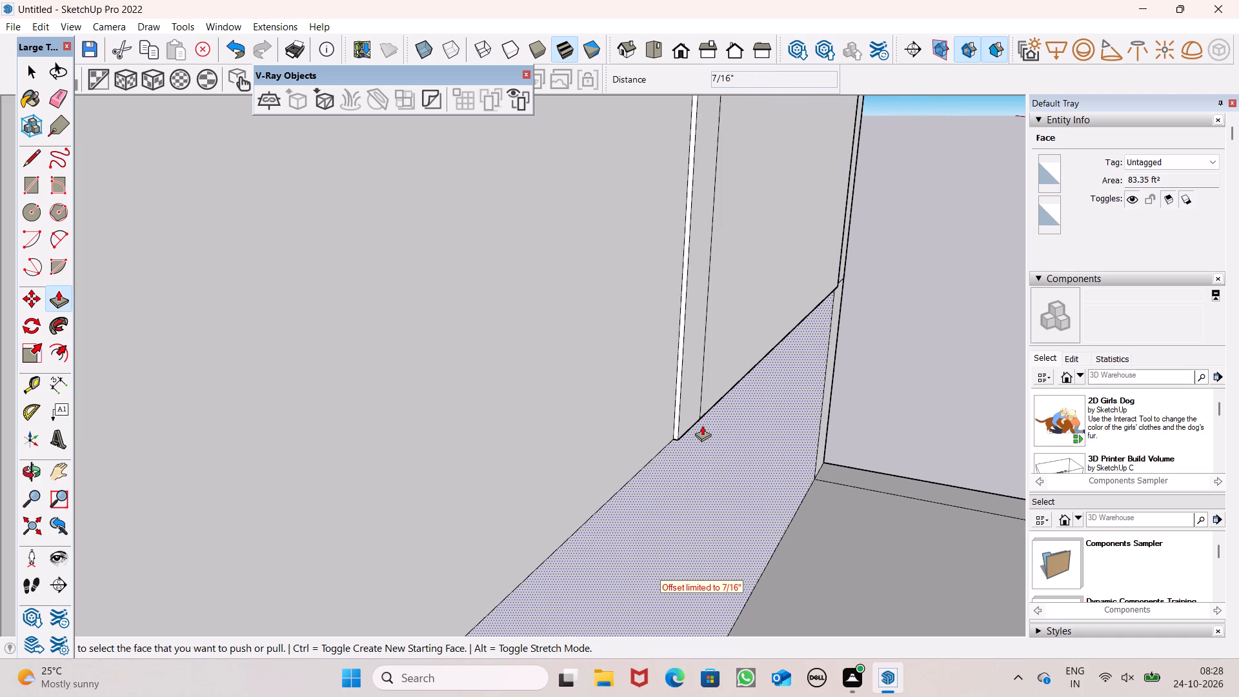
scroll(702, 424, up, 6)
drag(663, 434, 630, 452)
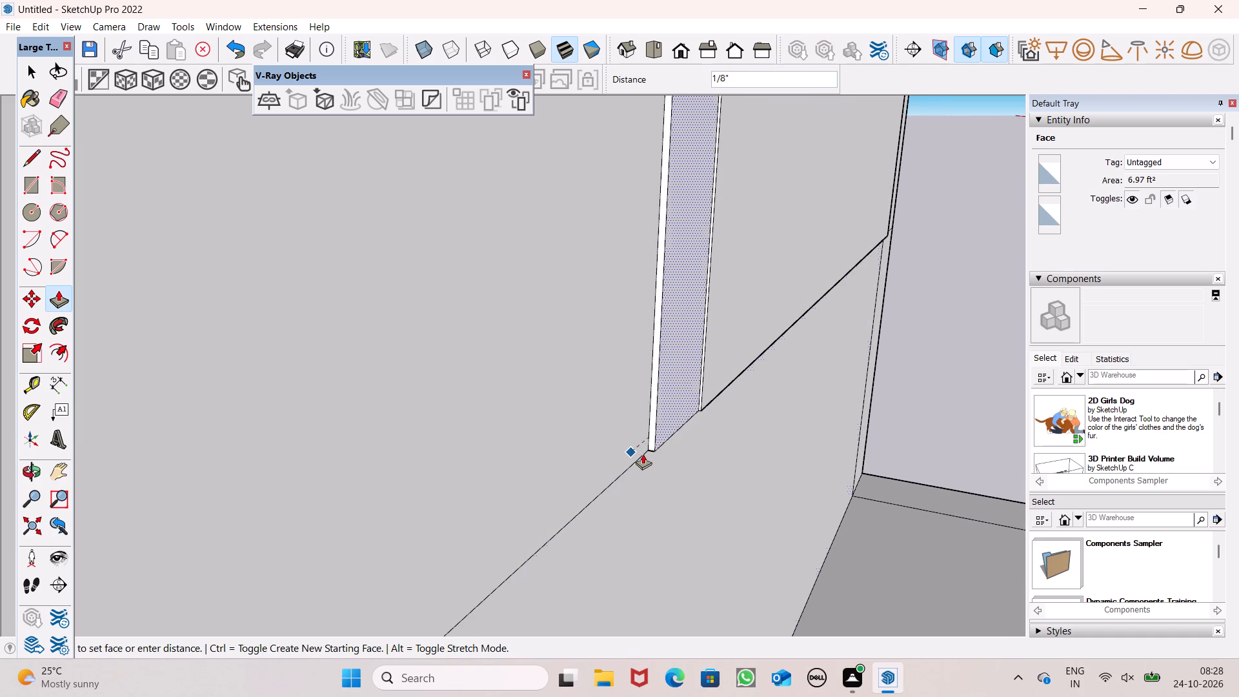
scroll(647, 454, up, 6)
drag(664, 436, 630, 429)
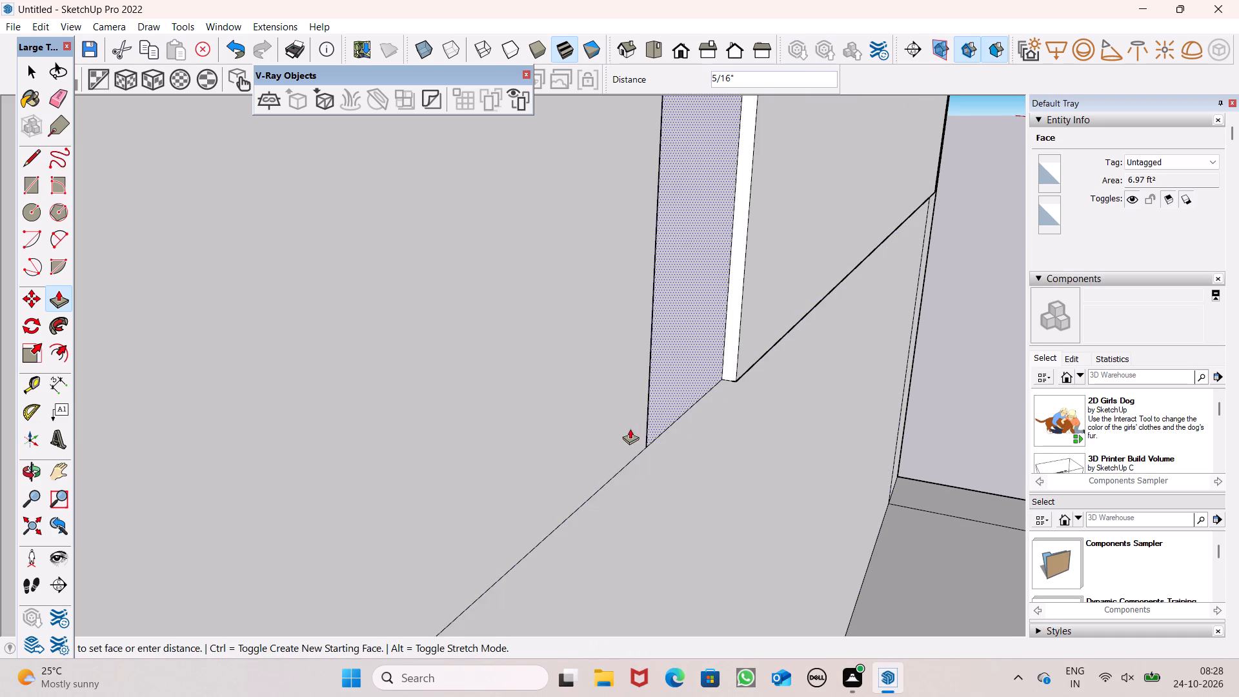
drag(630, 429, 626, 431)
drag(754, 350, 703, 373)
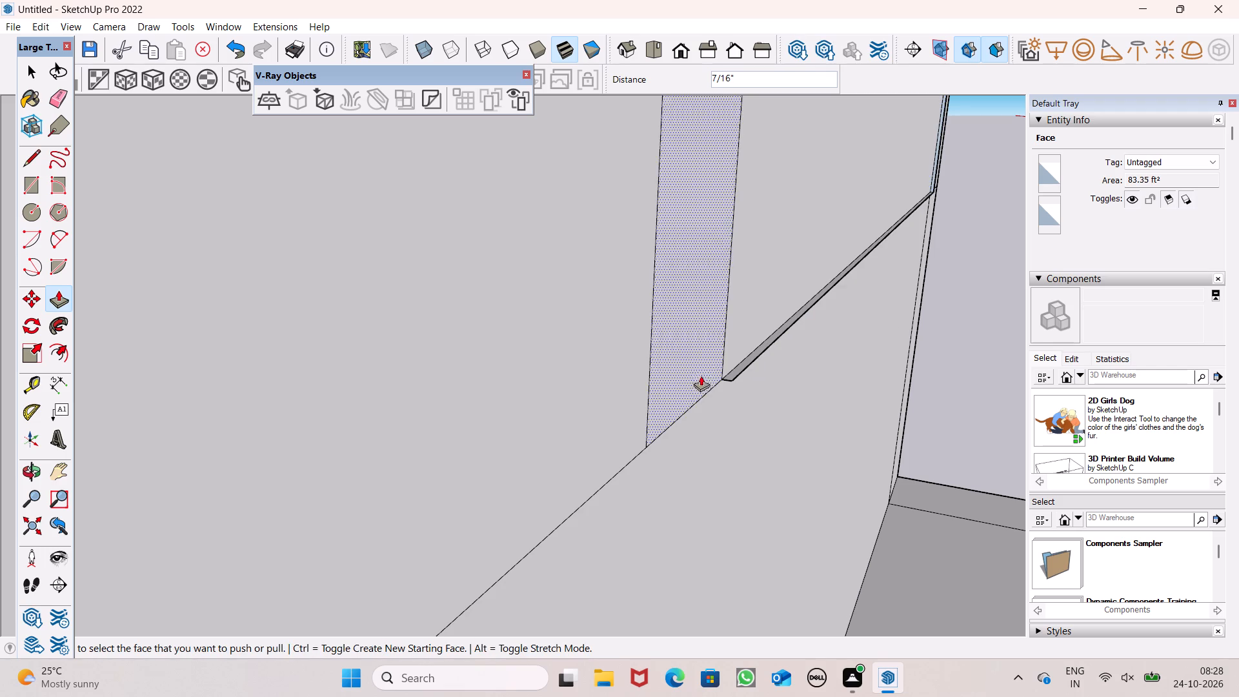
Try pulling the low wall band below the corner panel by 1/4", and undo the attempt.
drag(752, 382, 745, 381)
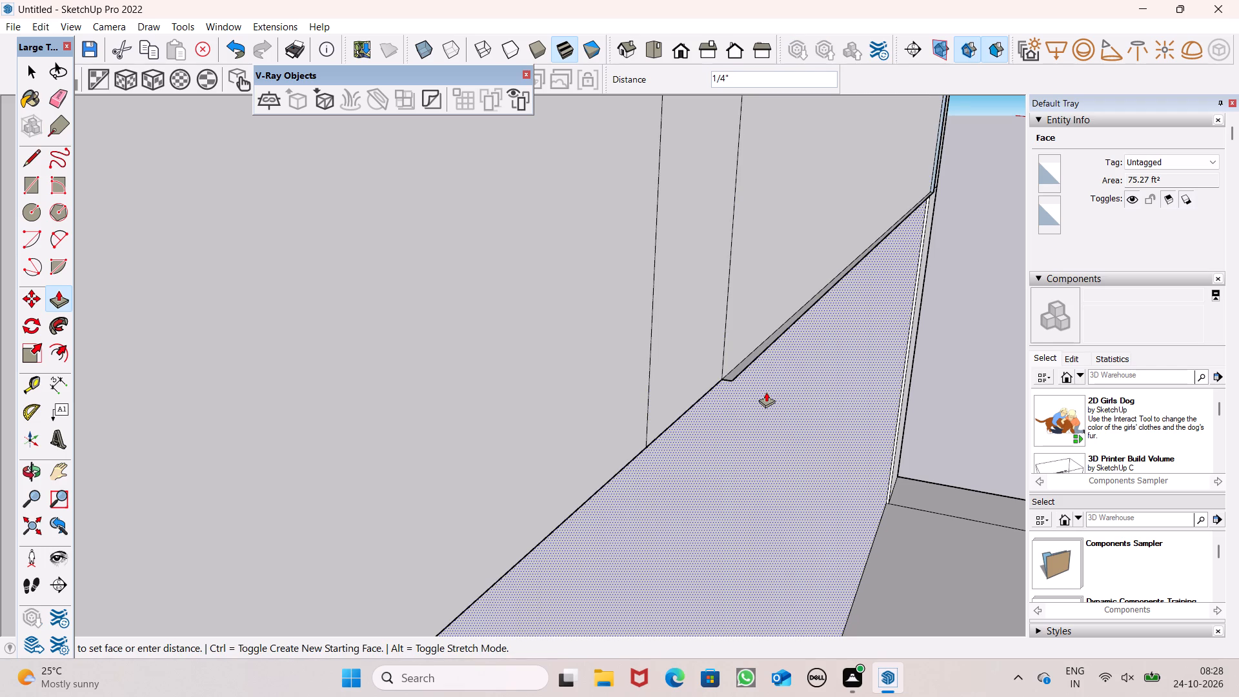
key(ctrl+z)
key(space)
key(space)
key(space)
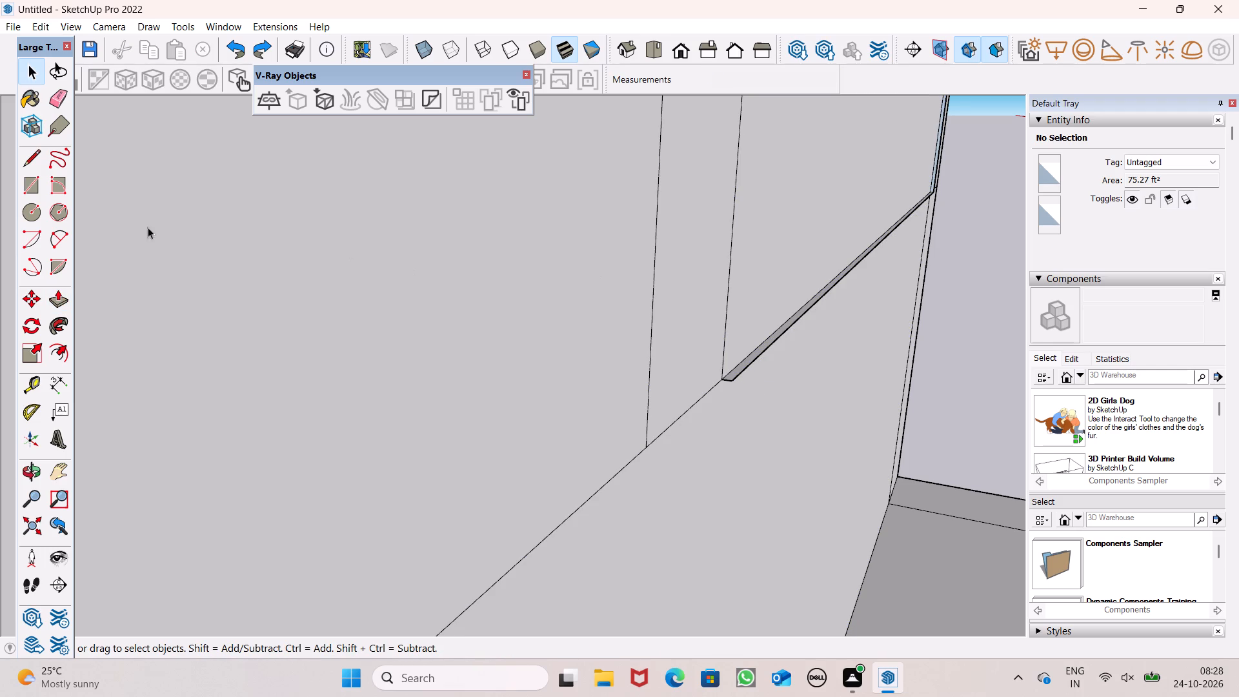
Erase the edges of the thin leftover ledge along the bottom of the ground-level corner panel.
click(54, 94)
scroll(774, 388, up, 6)
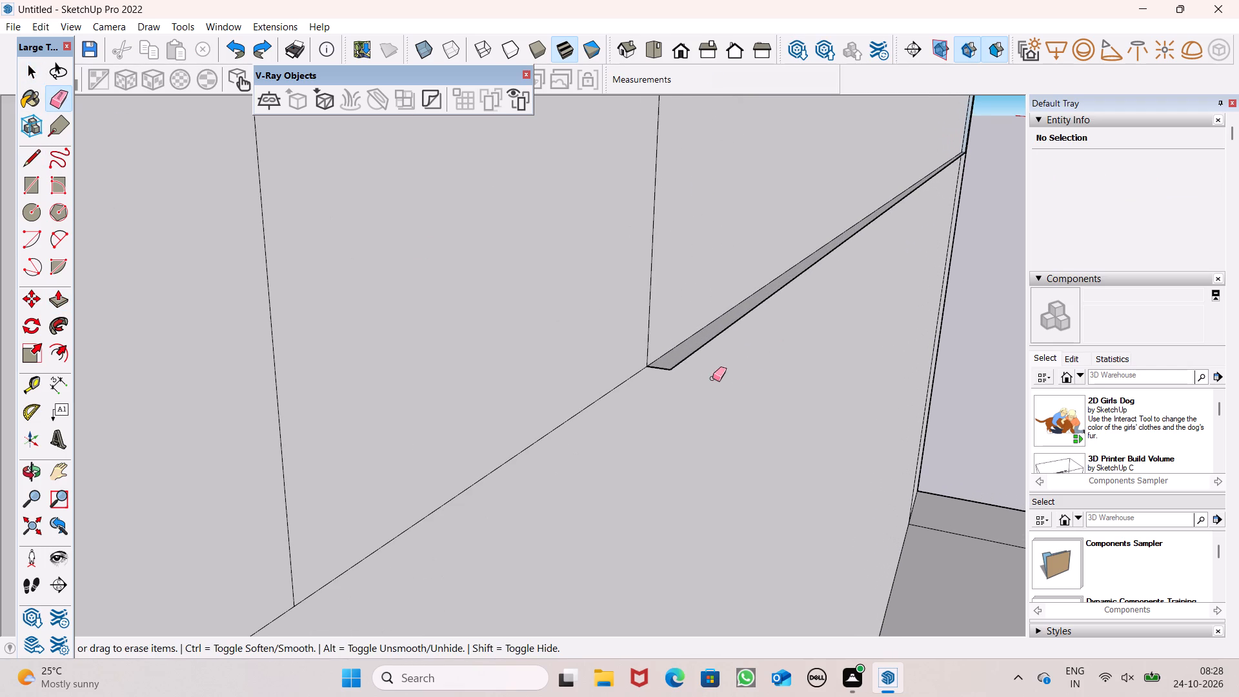
click(678, 365)
double_click(667, 370)
Erase the thin leftover ledges along the corner panel's top and outer side, plus the short line crossing to the building corner.
scroll(688, 385, down, 7)
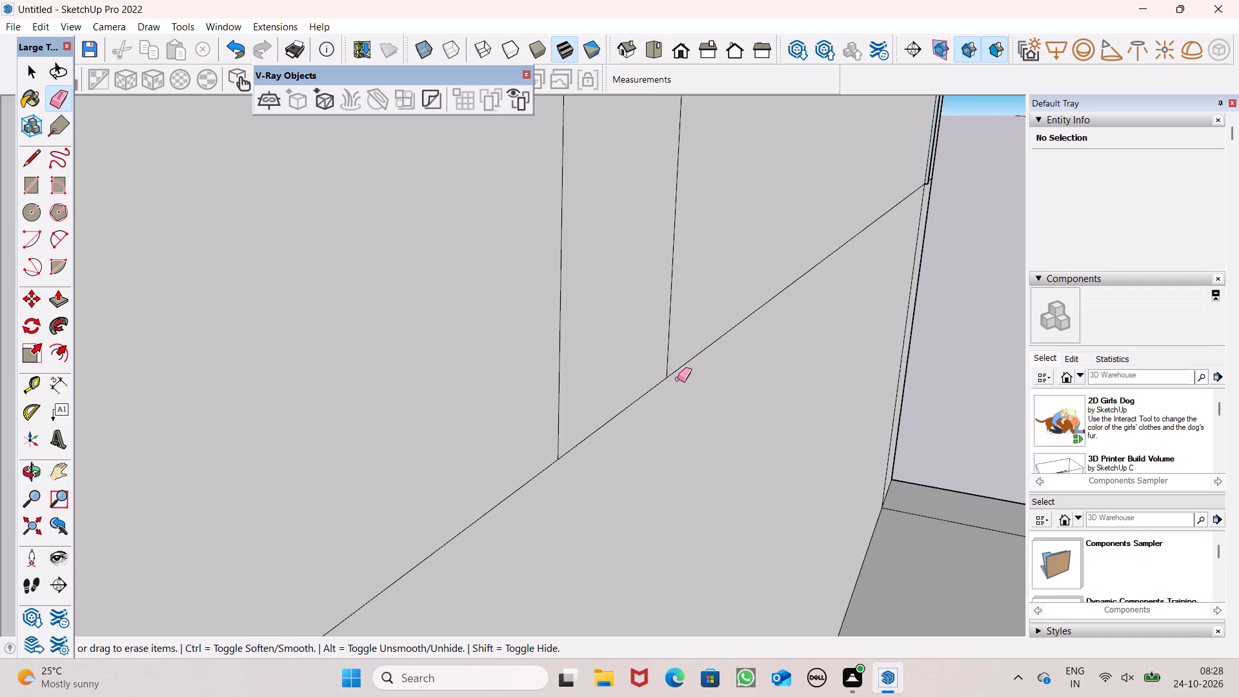
scroll(672, 312, down, 15)
scroll(737, 292, down, 8)
scroll(807, 234, up, 1)
scroll(807, 234, down, 4)
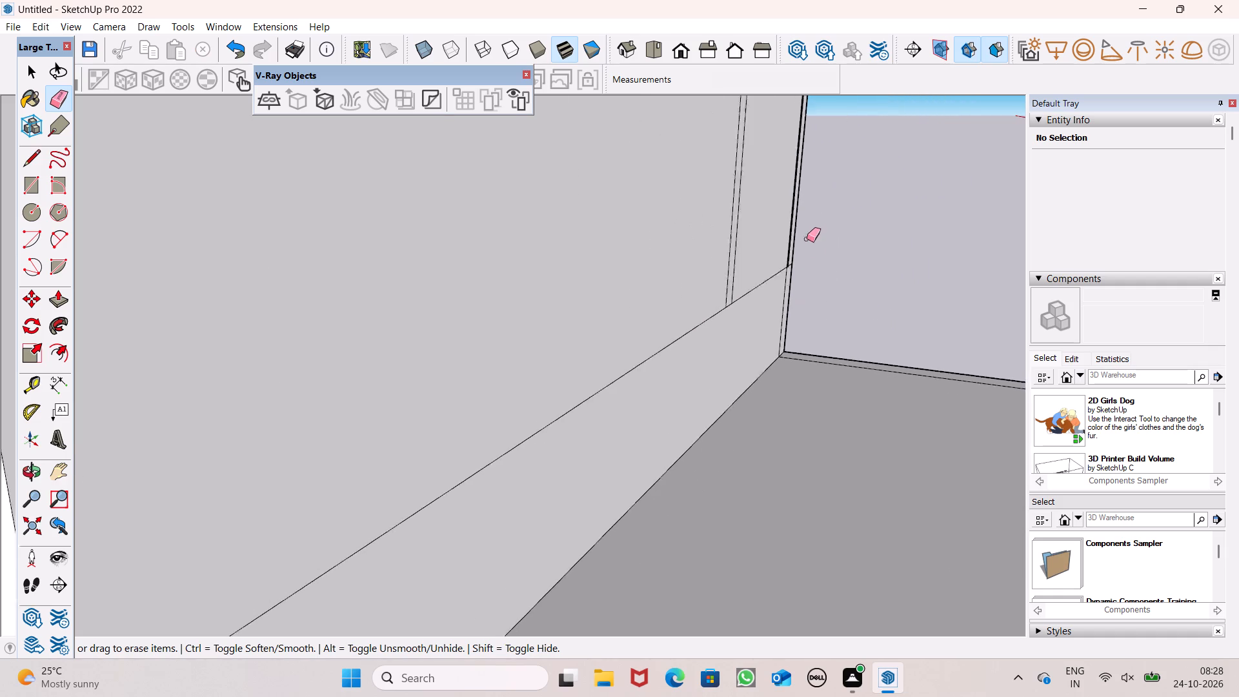
scroll(807, 239, down, 3)
middle_drag(808, 301, 557, 269)
scroll(559, 270, up, 1)
scroll(385, 310, down, 7)
scroll(294, 287, down, 7)
scroll(602, 217, up, 2)
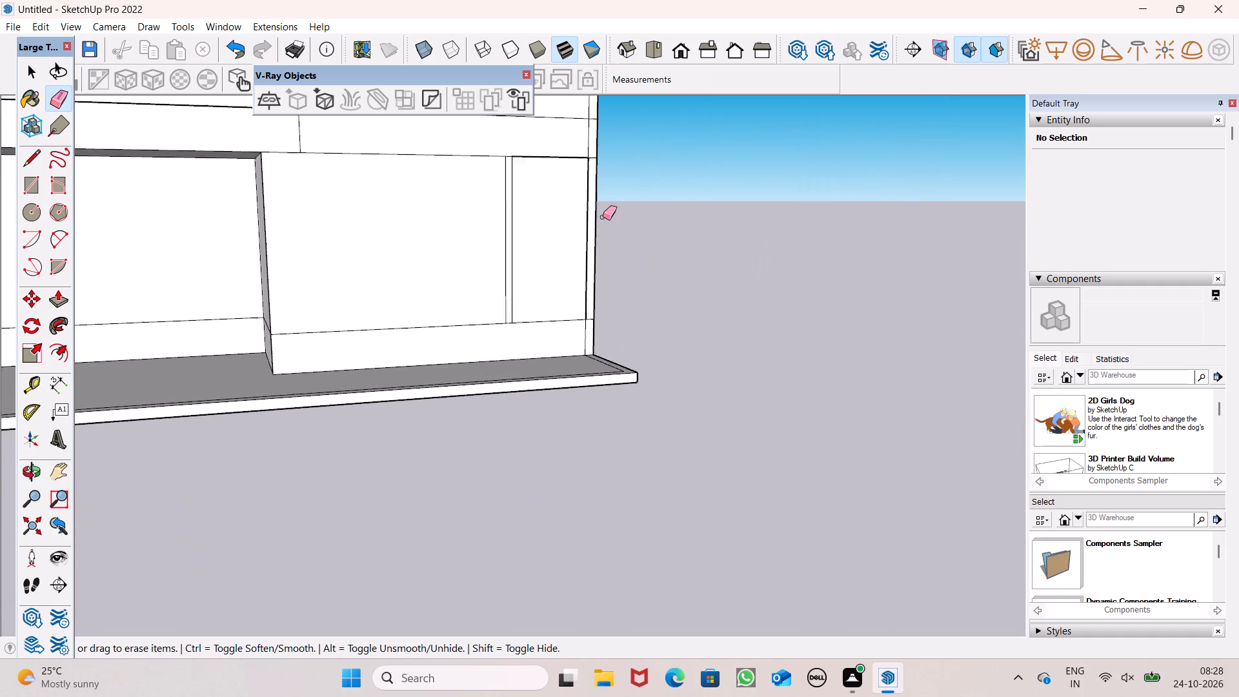
scroll(603, 217, up, 5)
scroll(574, 237, down, 6)
middle_drag(552, 267, 626, 569)
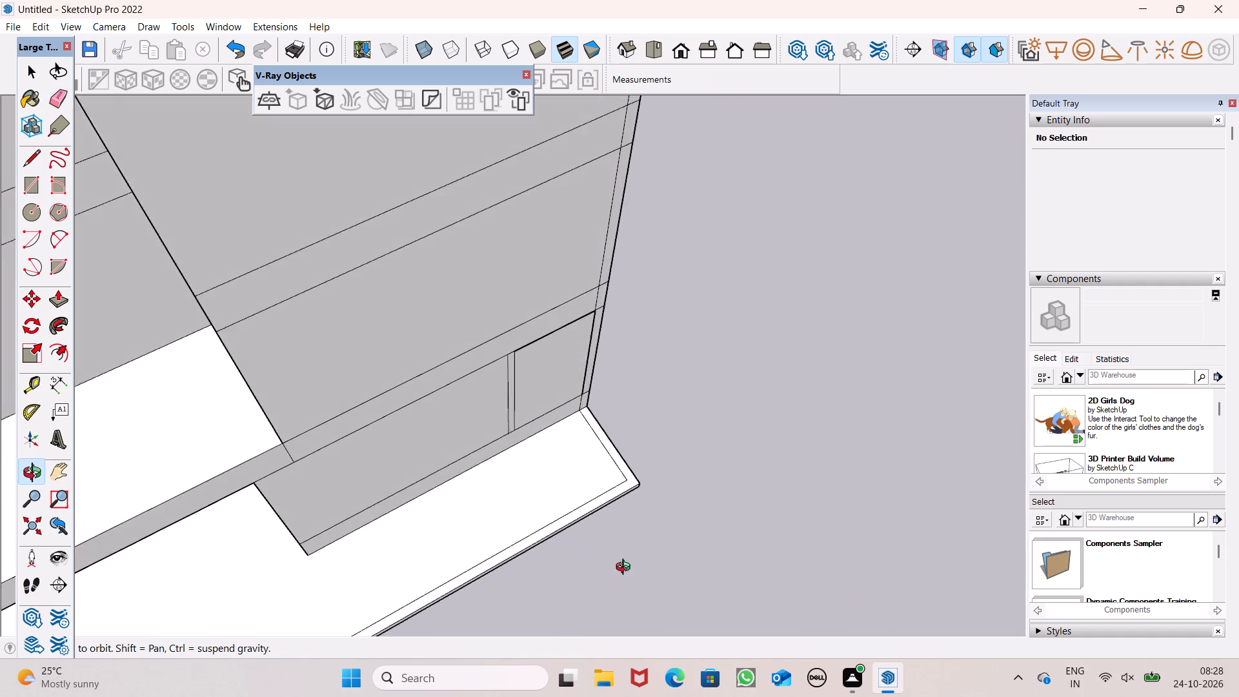
middle_drag(626, 569, 634, 560)
scroll(532, 212, up, 8)
scroll(629, 403, up, 8)
scroll(665, 339, up, 9)
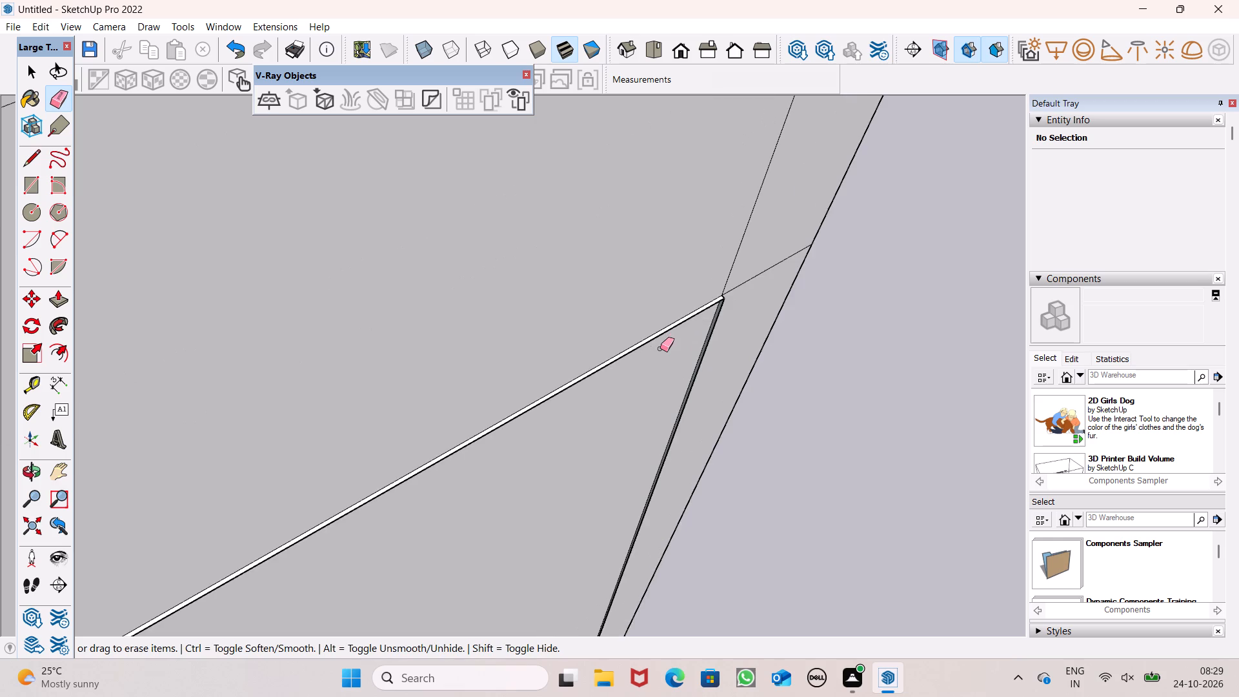
middle_drag(650, 358, 747, 152)
scroll(747, 152, up, 1)
scroll(679, 343, up, 7)
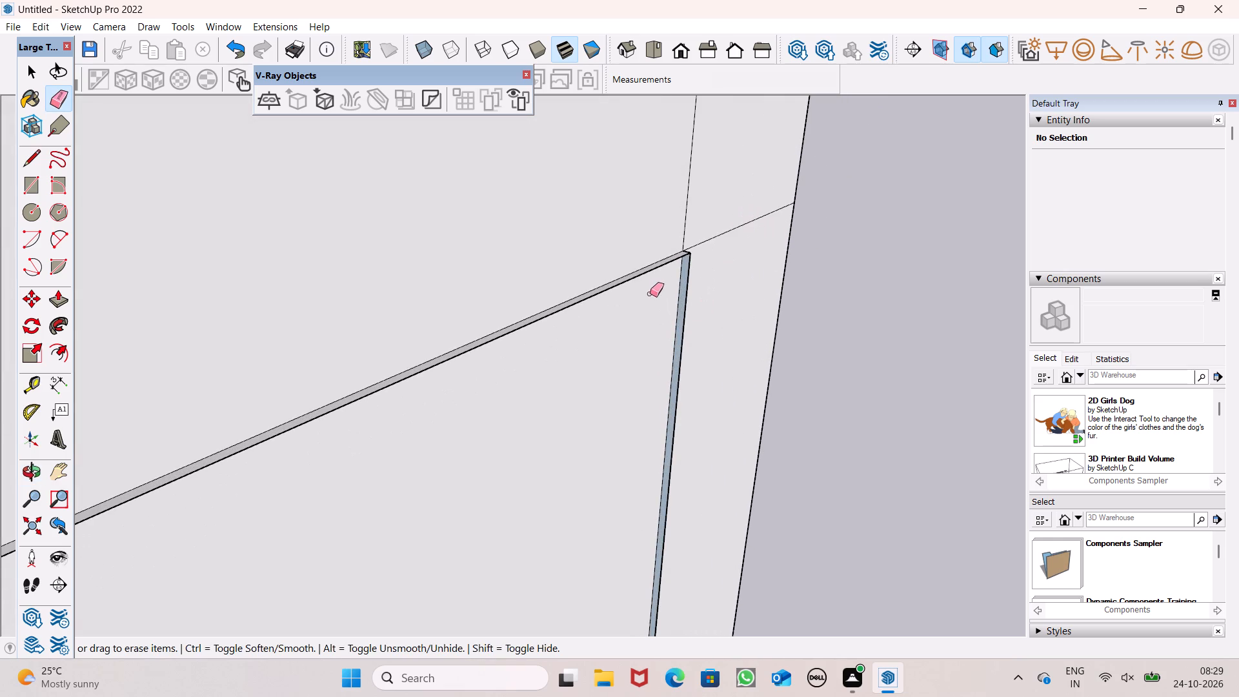
click(652, 267)
click(688, 269)
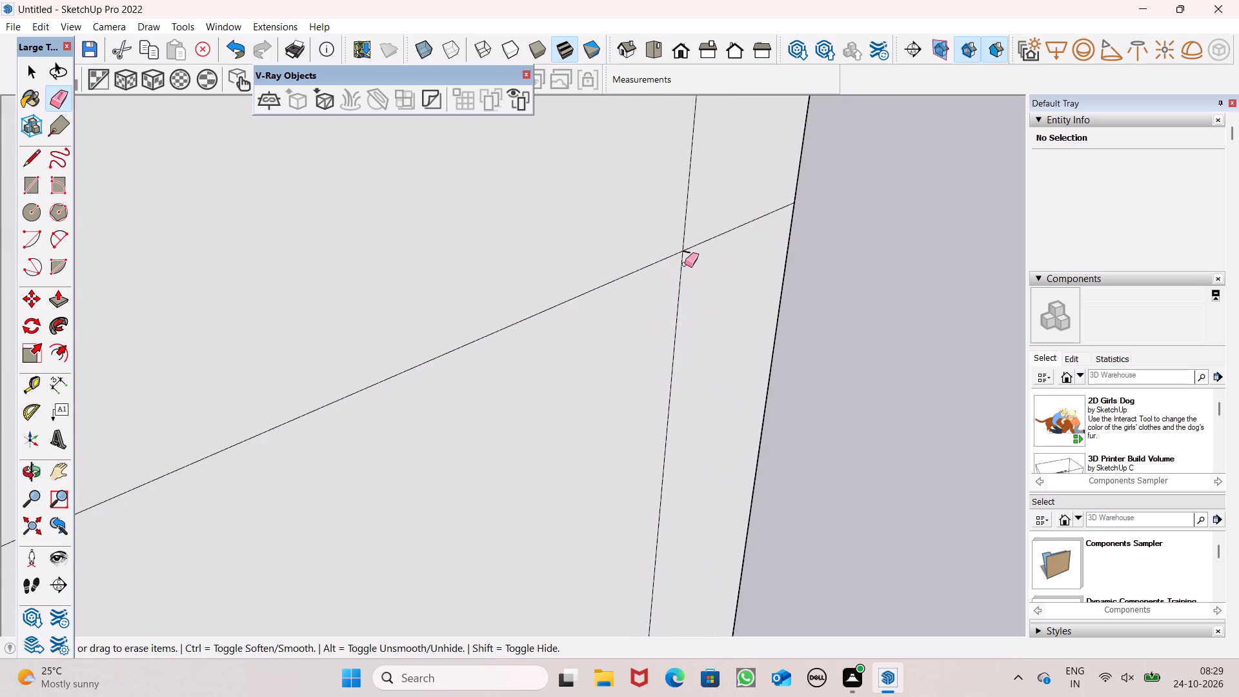
click(690, 250)
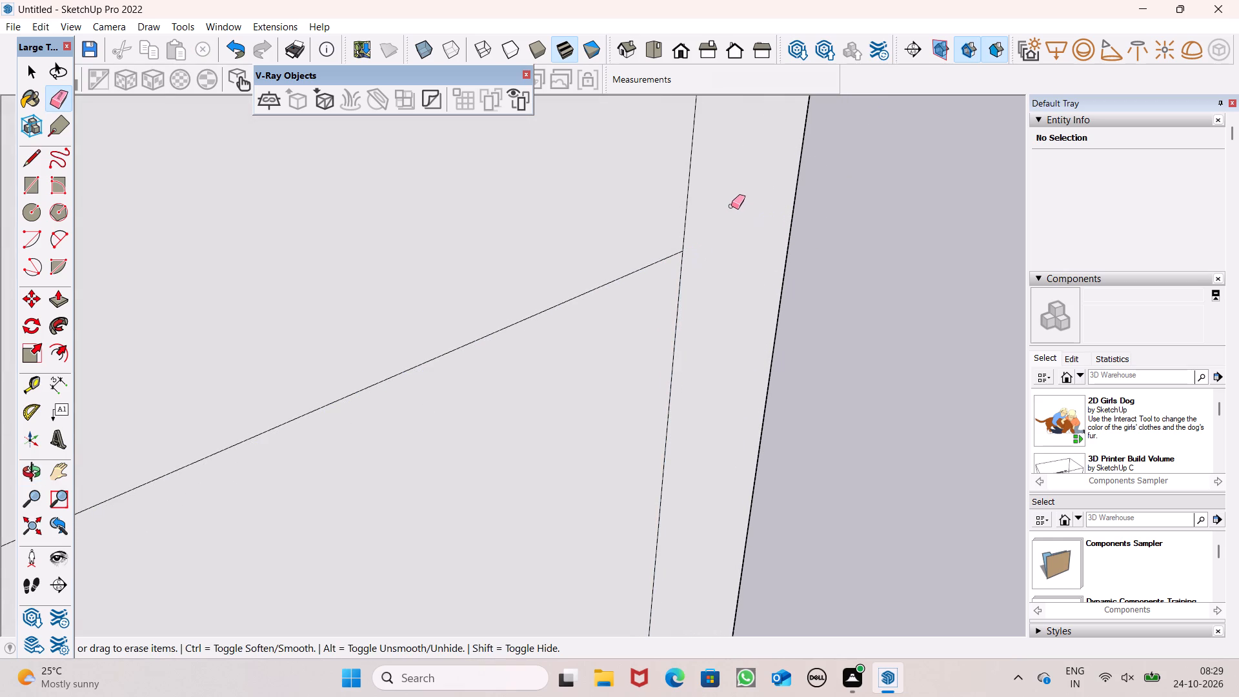
Erase the short stray edge at the top of the narrow strip beside the corner panel.
scroll(731, 206, down, 19)
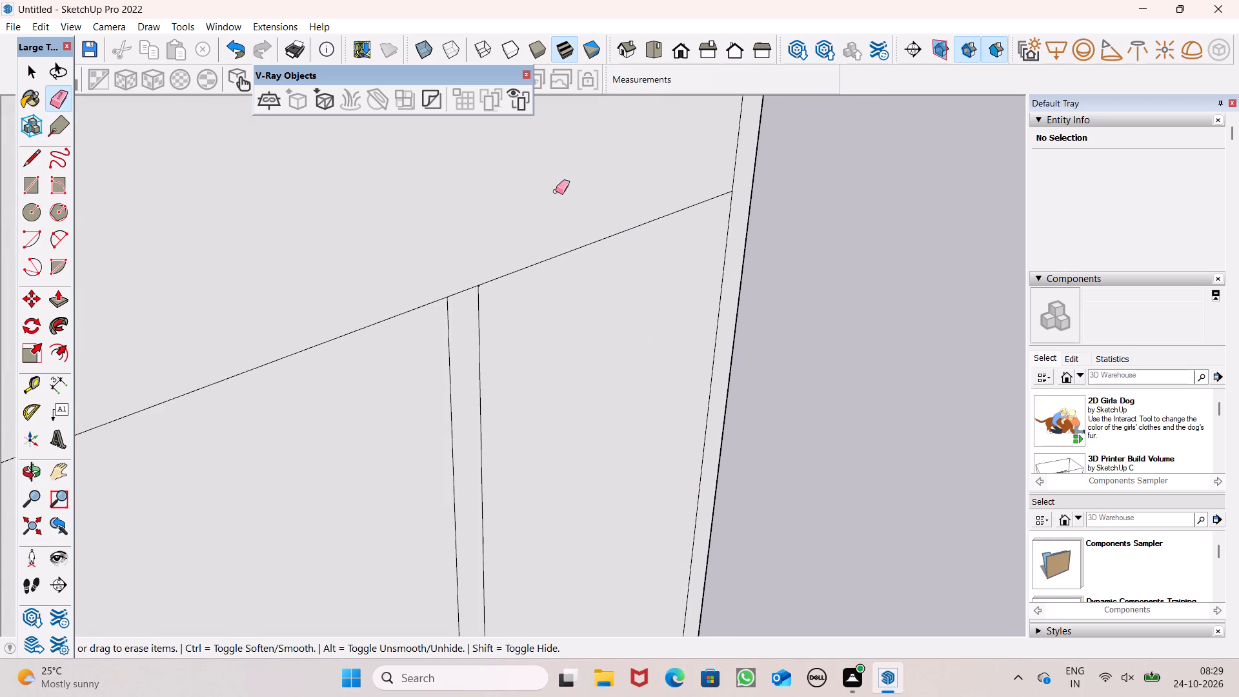
scroll(645, 194, down, 5)
scroll(534, 273, up, 7)
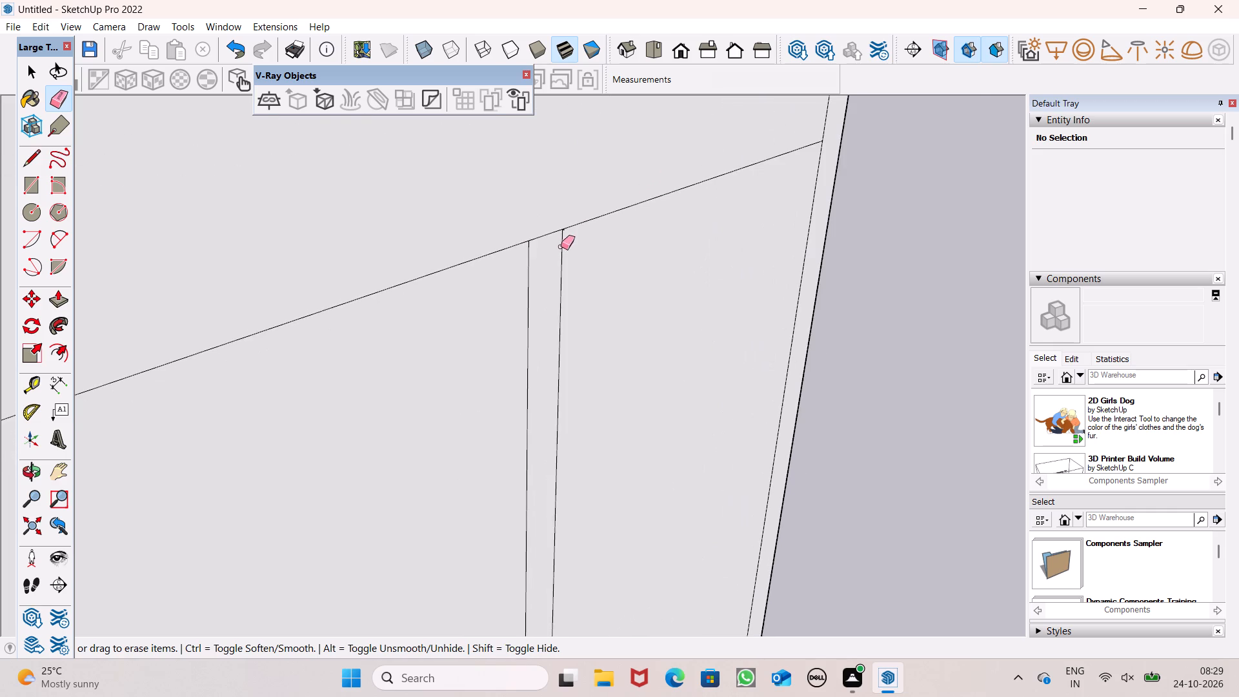
scroll(561, 246, up, 17)
scroll(562, 208, up, 10)
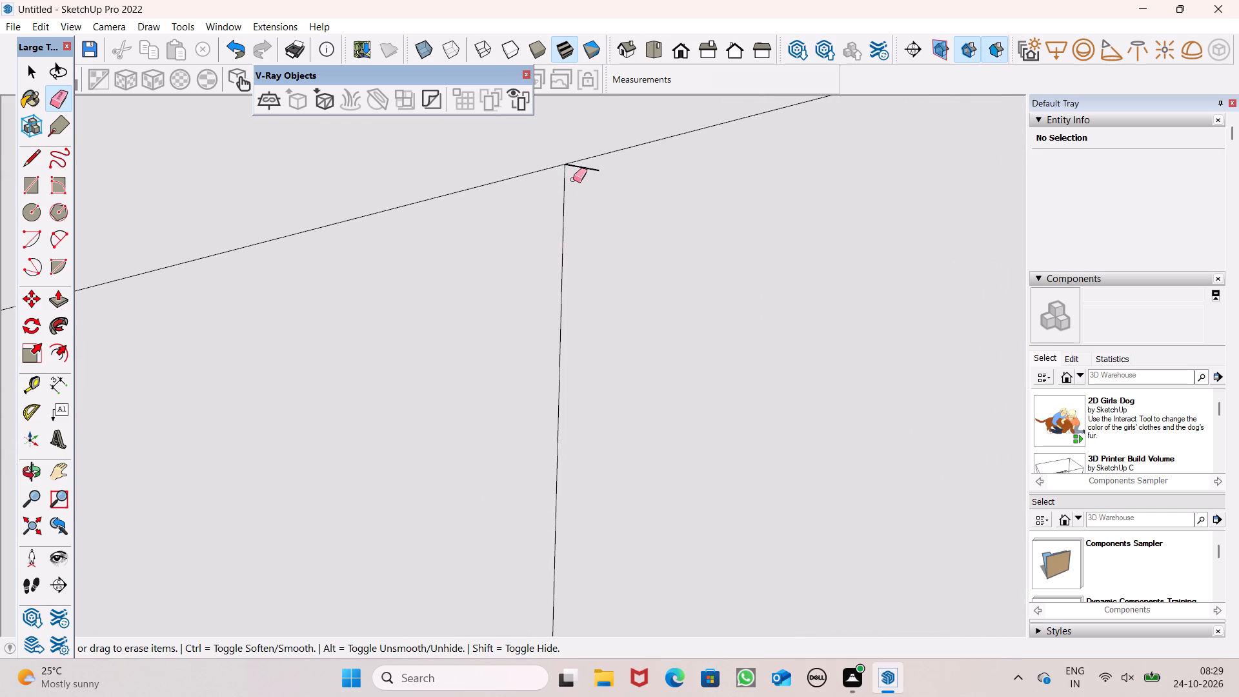
scroll(573, 179, up, 6)
click(605, 161)
Examine the cleaned-up corner panel and the whole building from above, the sides and the front.
scroll(567, 115, down, 5)
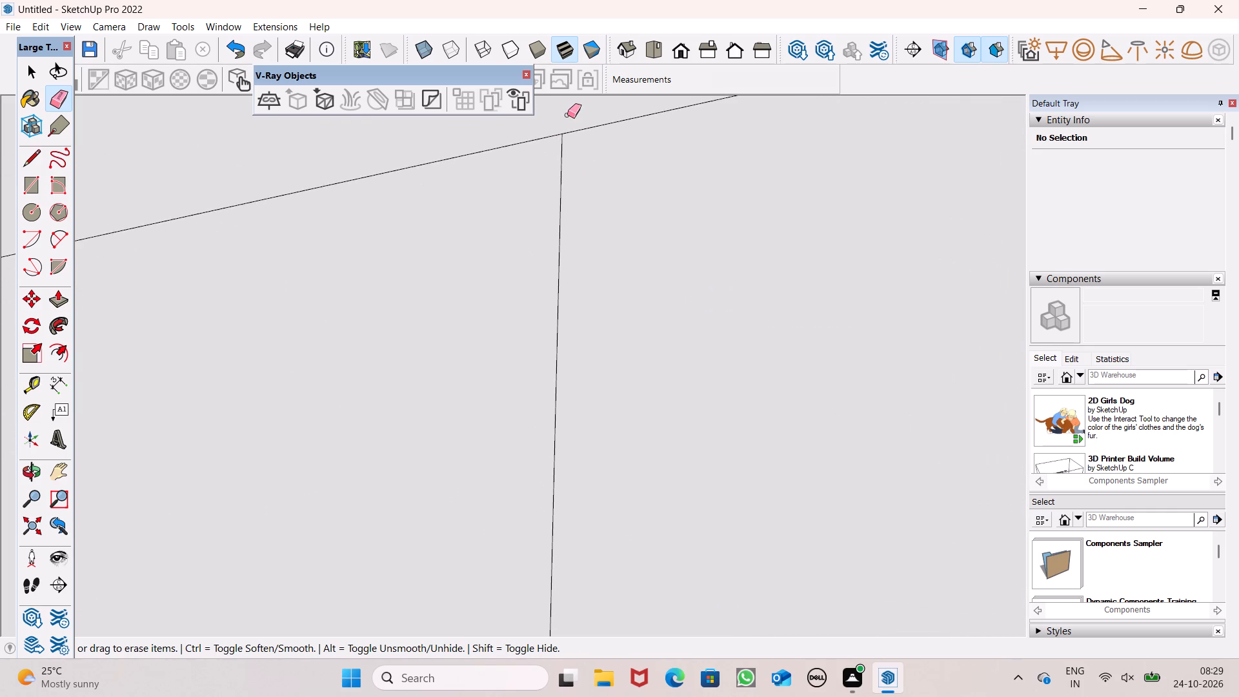
scroll(567, 115, down, 8)
scroll(563, 208, up, 1)
scroll(566, 201, down, 12)
scroll(669, 225, down, 13)
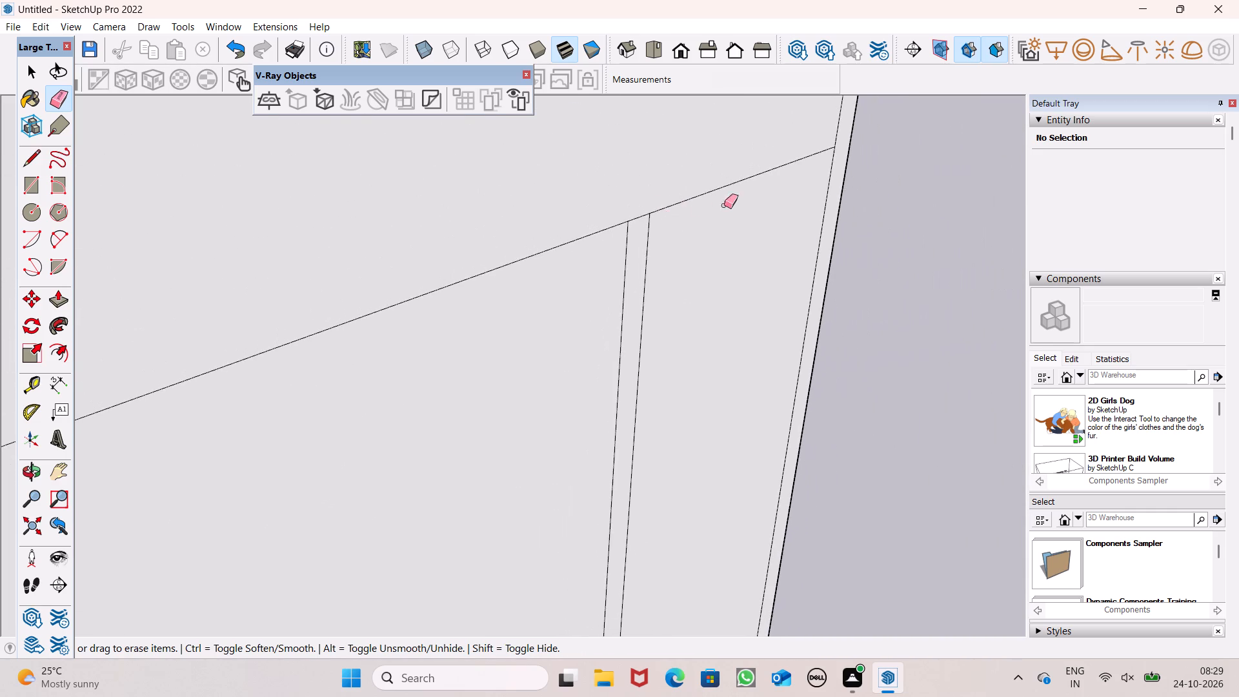
scroll(724, 205, down, 14)
scroll(731, 444, up, 5)
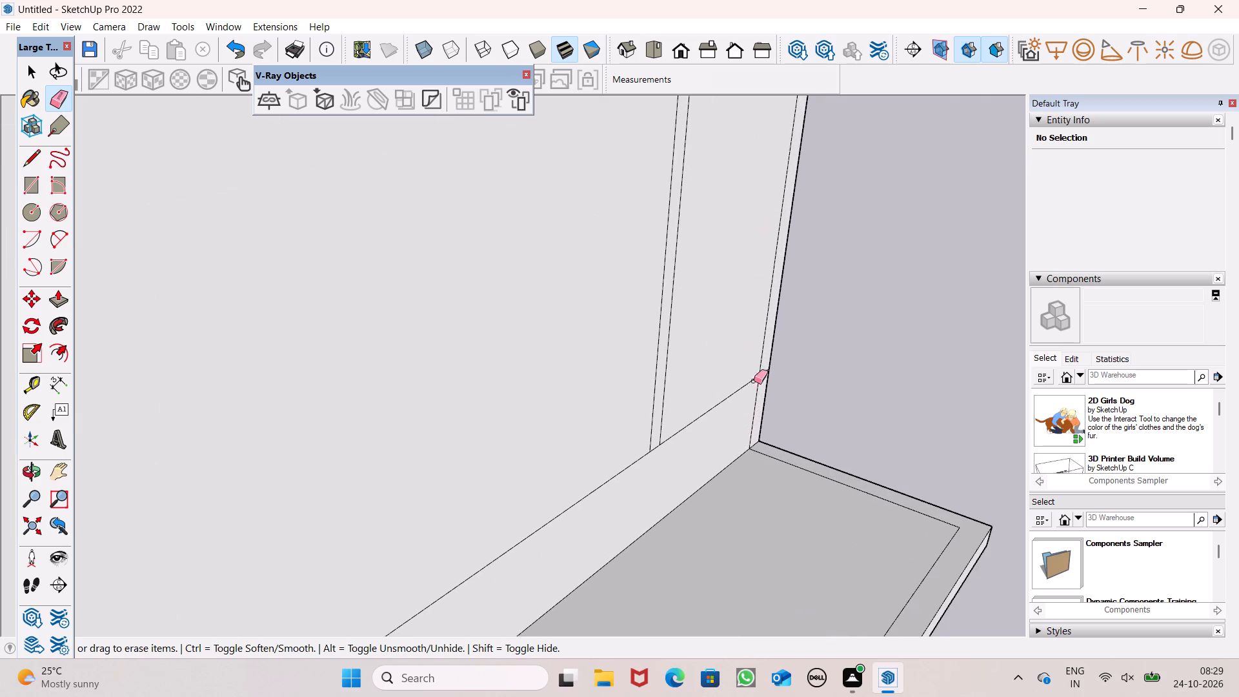
scroll(771, 355, down, 13)
middle_drag(805, 365, 485, 594)
scroll(734, 390, down, 6)
middle_drag(760, 450, 259, 503)
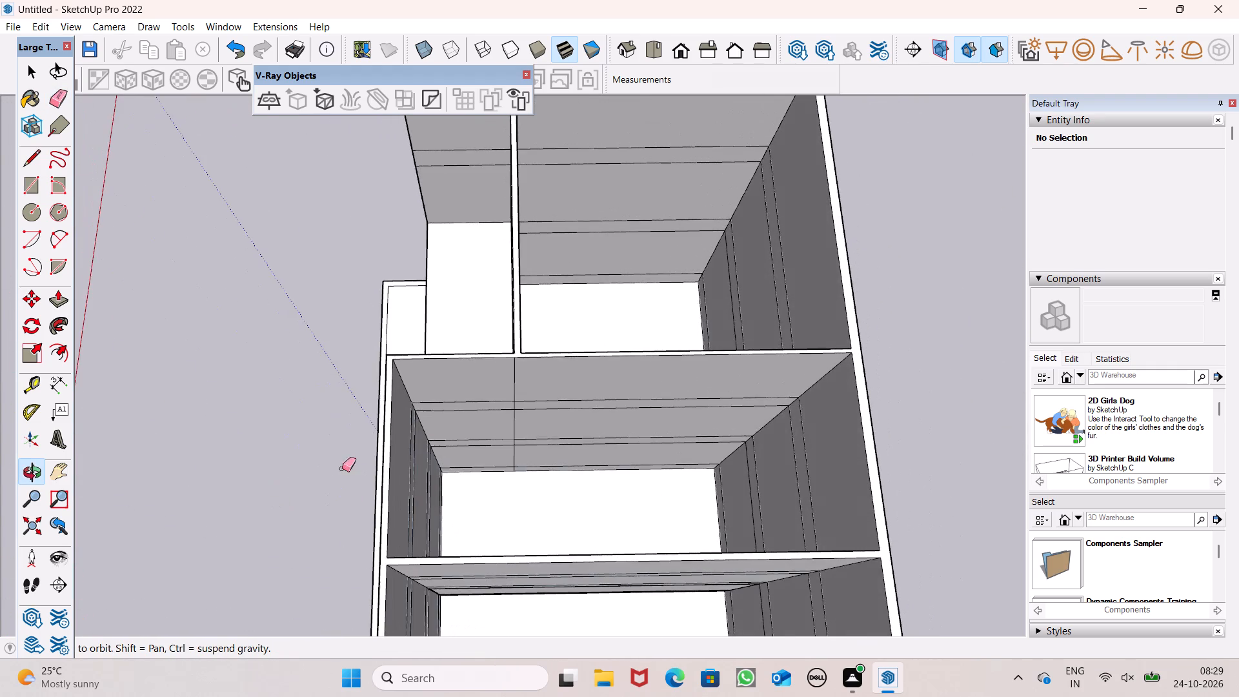
scroll(950, 379, down, 6)
middle_drag(731, 503, 317, 465)
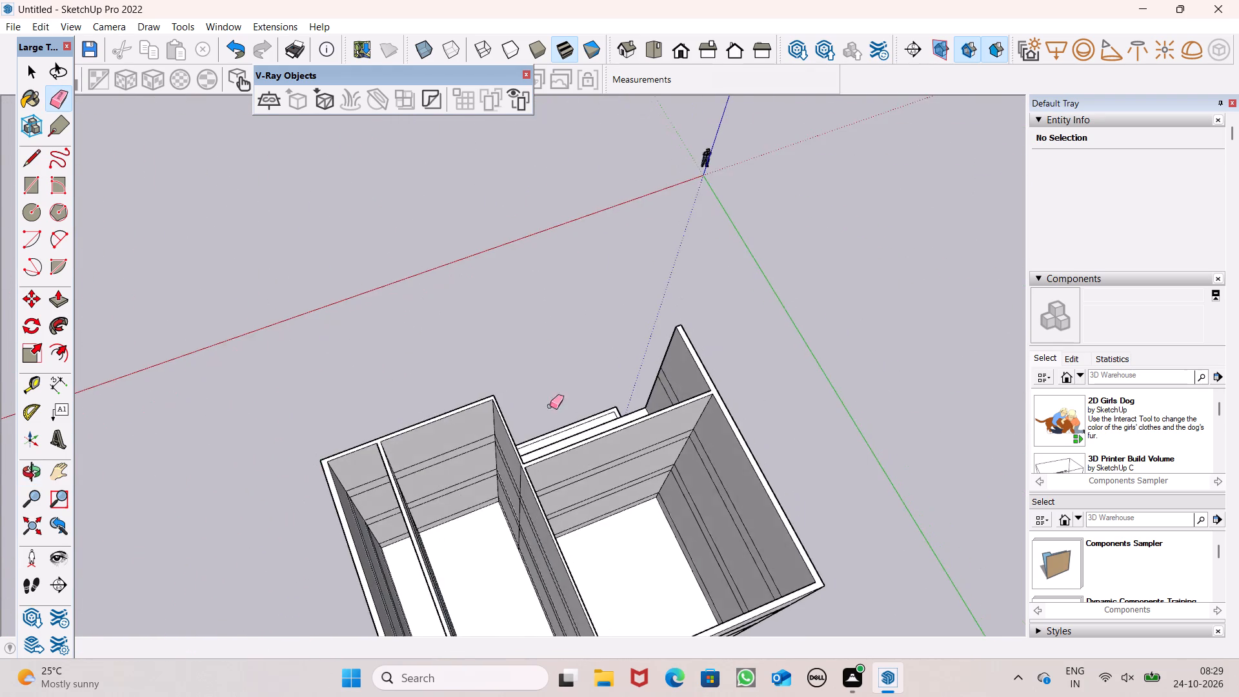
scroll(855, 332, down, 8)
scroll(931, 362, down, 4)
middle_drag(774, 399, 552, 274)
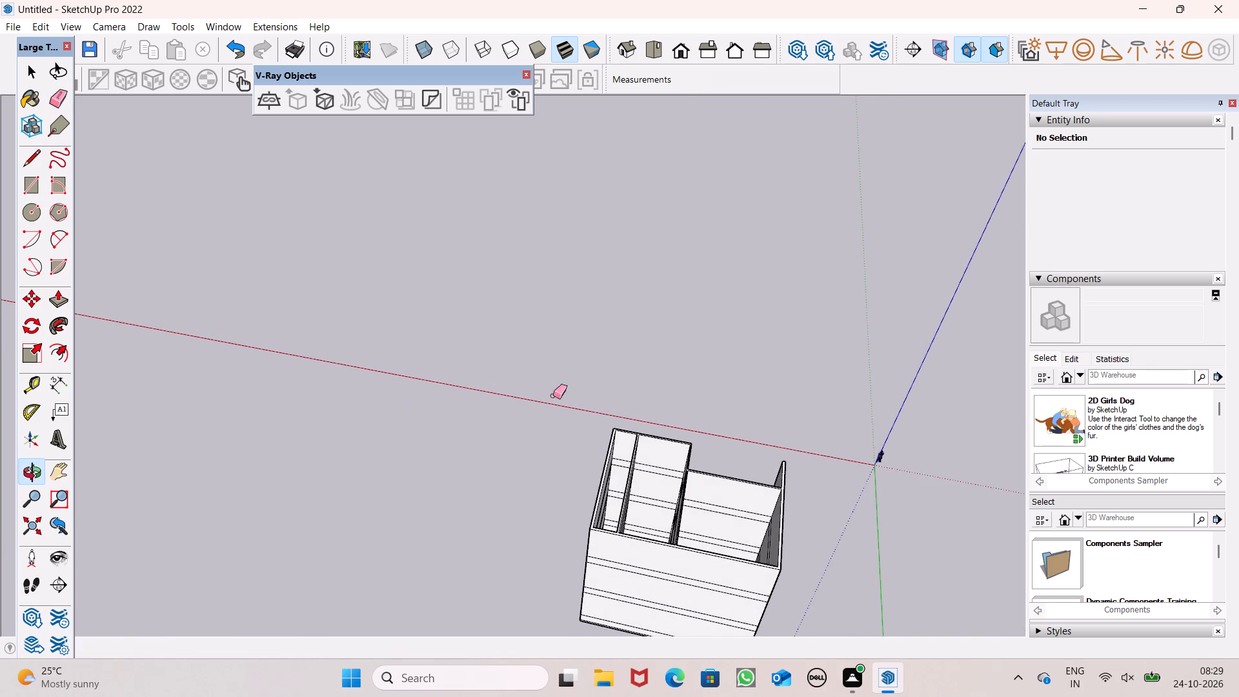
scroll(615, 478, up, 9)
middle_drag(618, 487, 631, 425)
middle_drag(613, 441, 1185, 446)
scroll(1184, 460, up, 1)
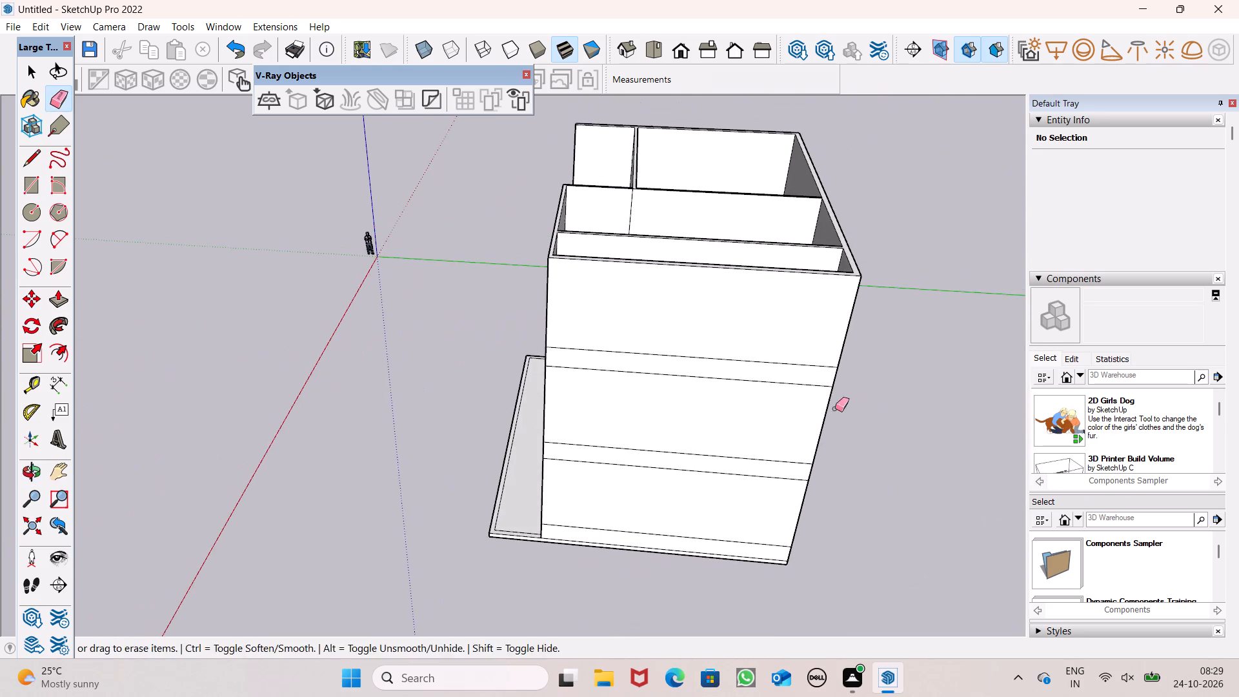
middle_drag(754, 392, 1120, 348)
middle_drag(470, 394, 734, 371)
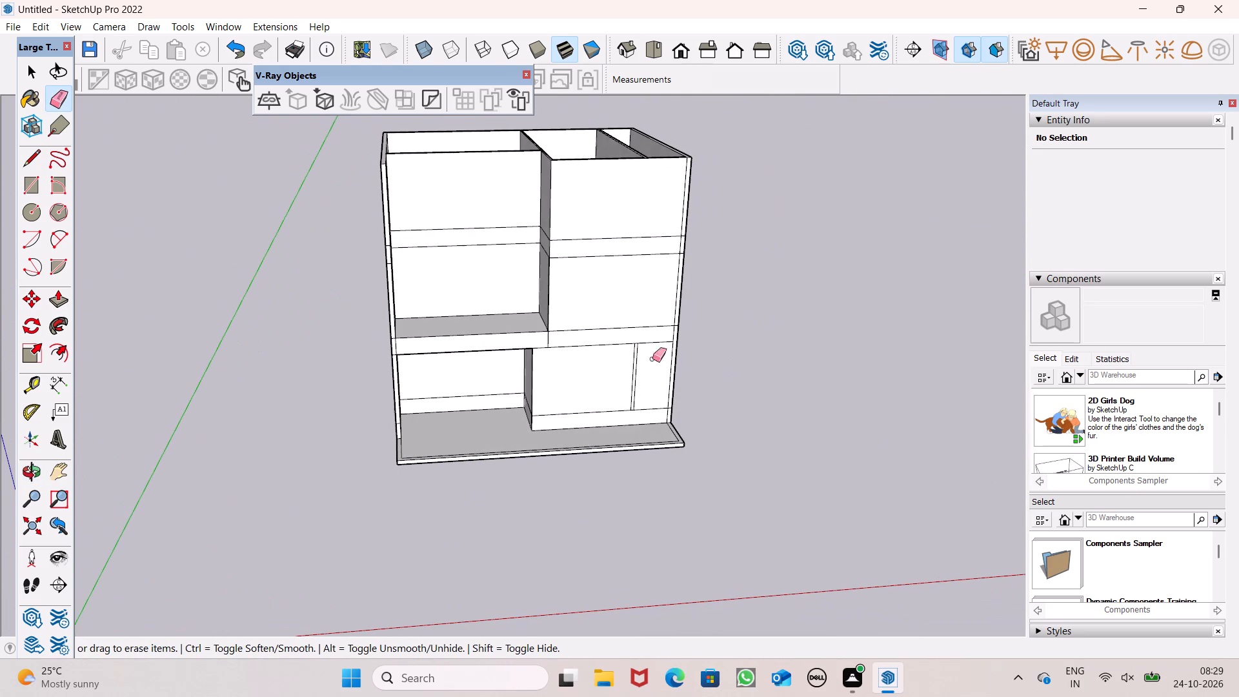
Erase the two vertical lines of the narrow strip beside the corner panel on the ground-level front wall.
drag(622, 358, 638, 363)
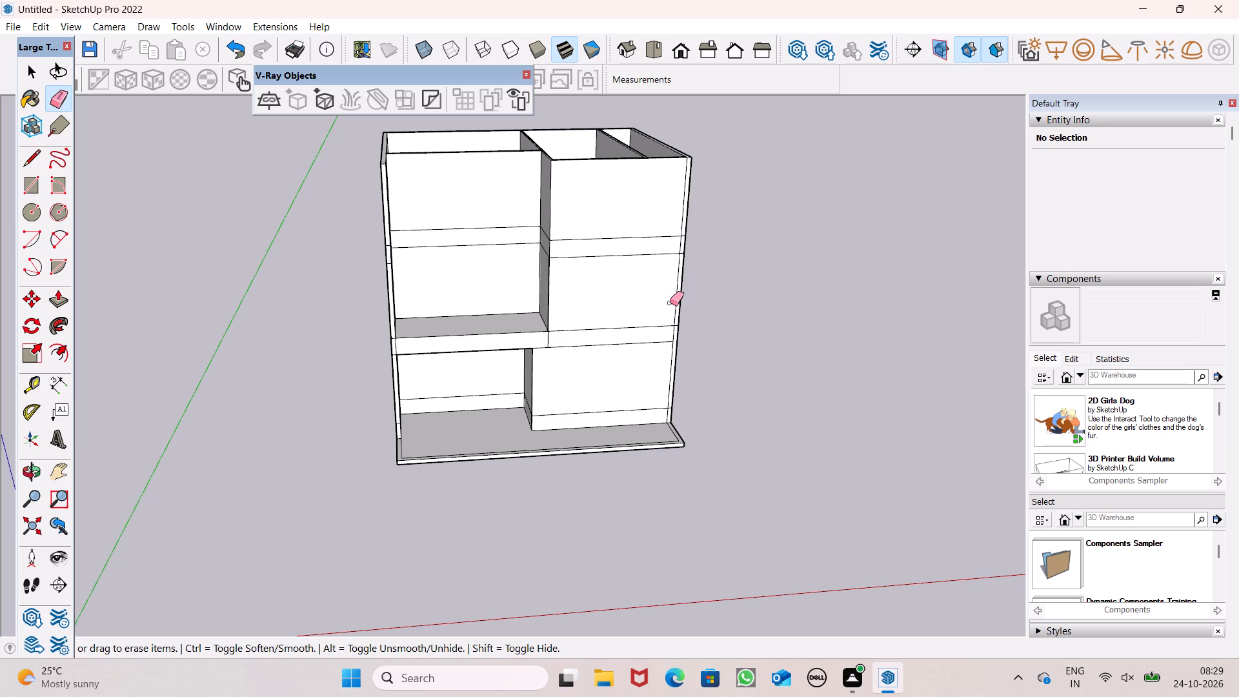
click(732, 296)
Erase the extra vertical line running beside the outer corner on the ground-level porch return wall.
scroll(745, 294, down, 6)
middle_drag(767, 313, 820, 297)
key(space)
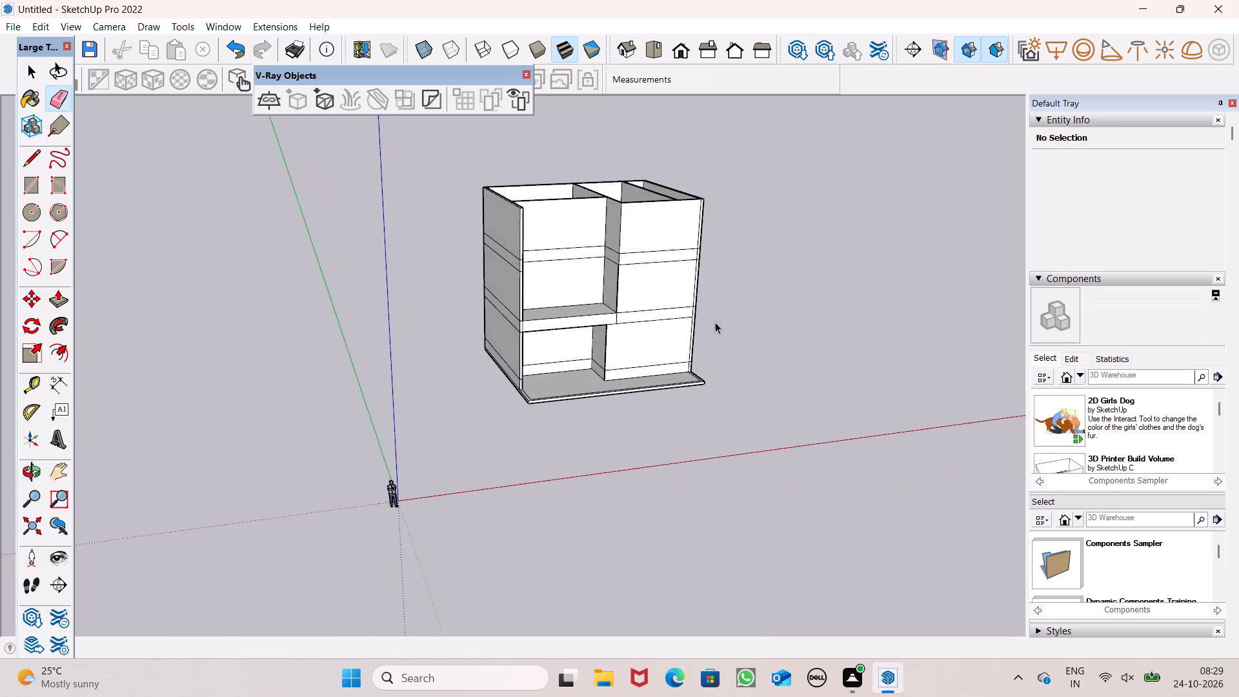
scroll(713, 322, up, 9)
scroll(827, 279, down, 6)
scroll(510, 332, up, 5)
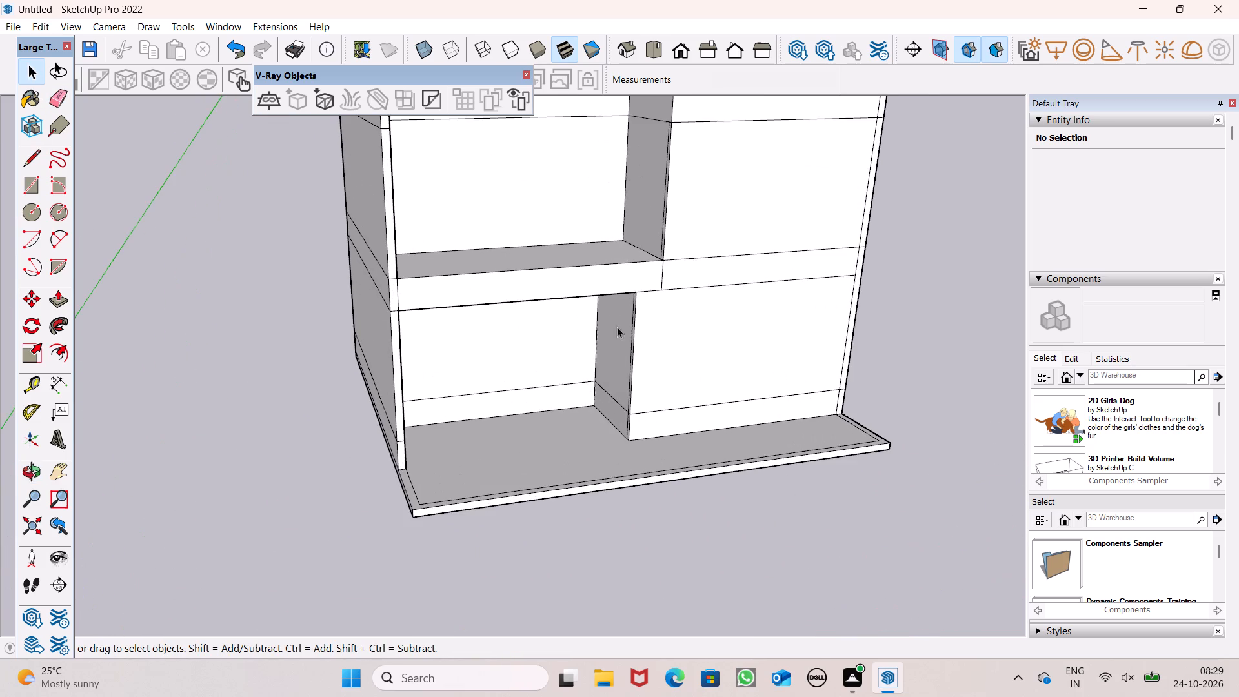
middle_drag(674, 354, 840, 354)
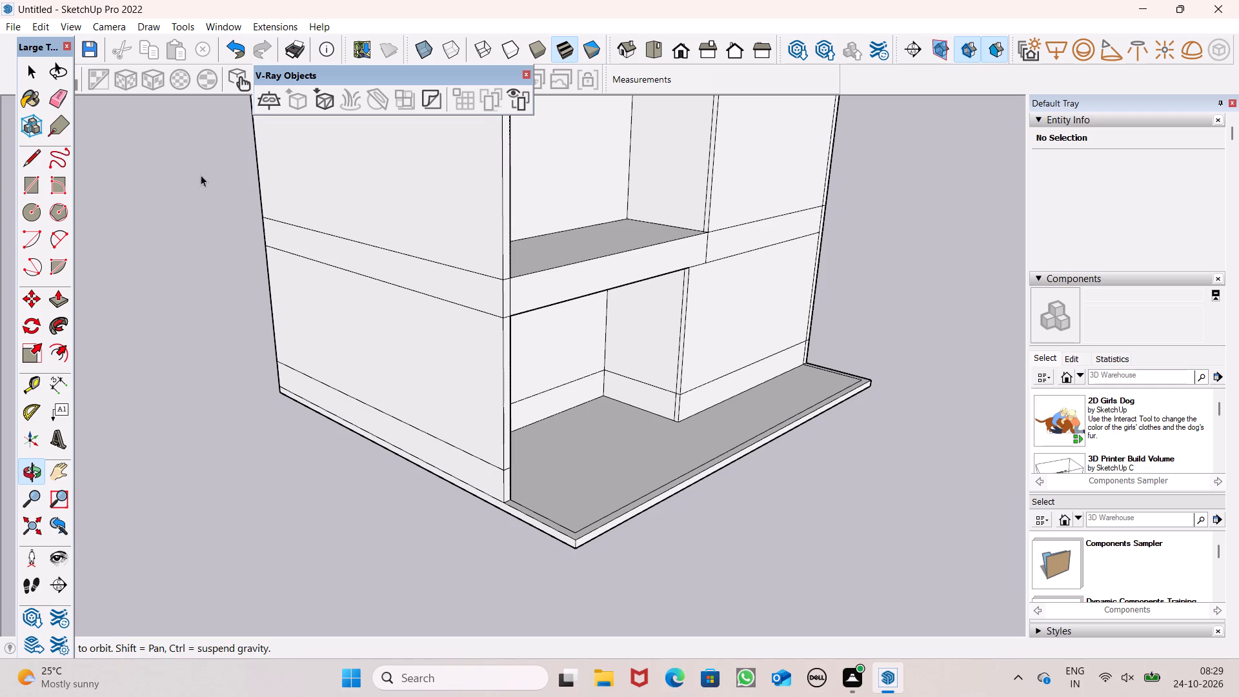
click(55, 88)
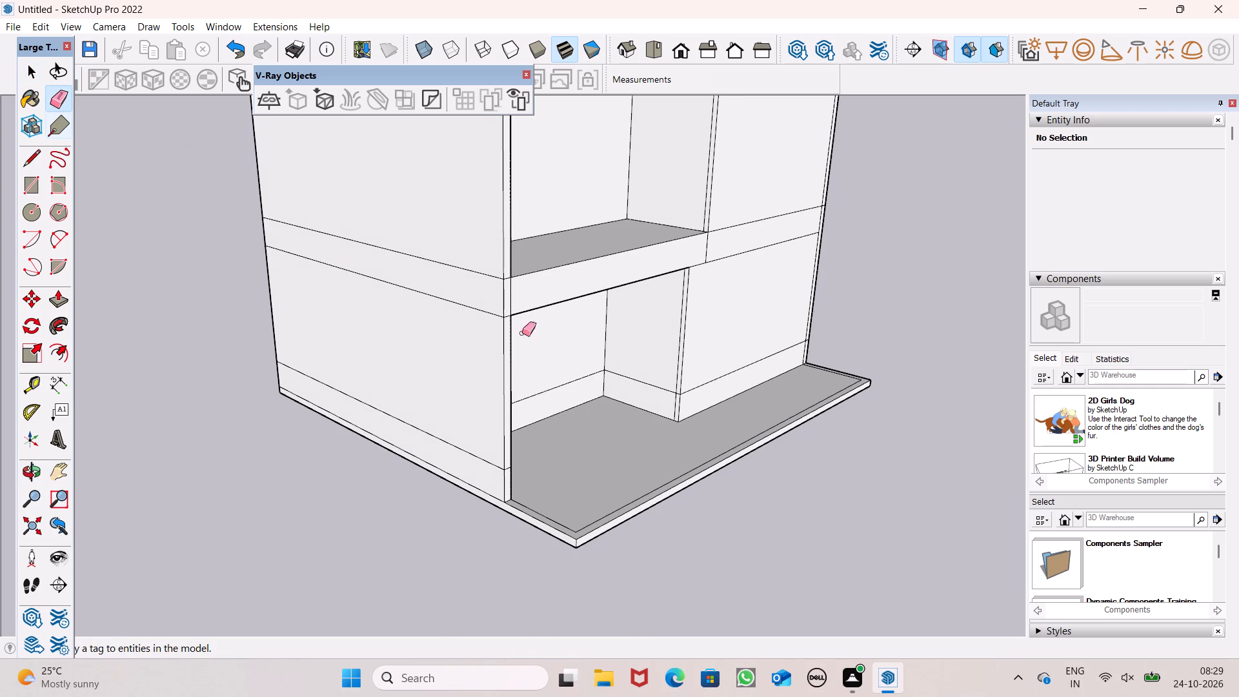
scroll(595, 342, up, 4)
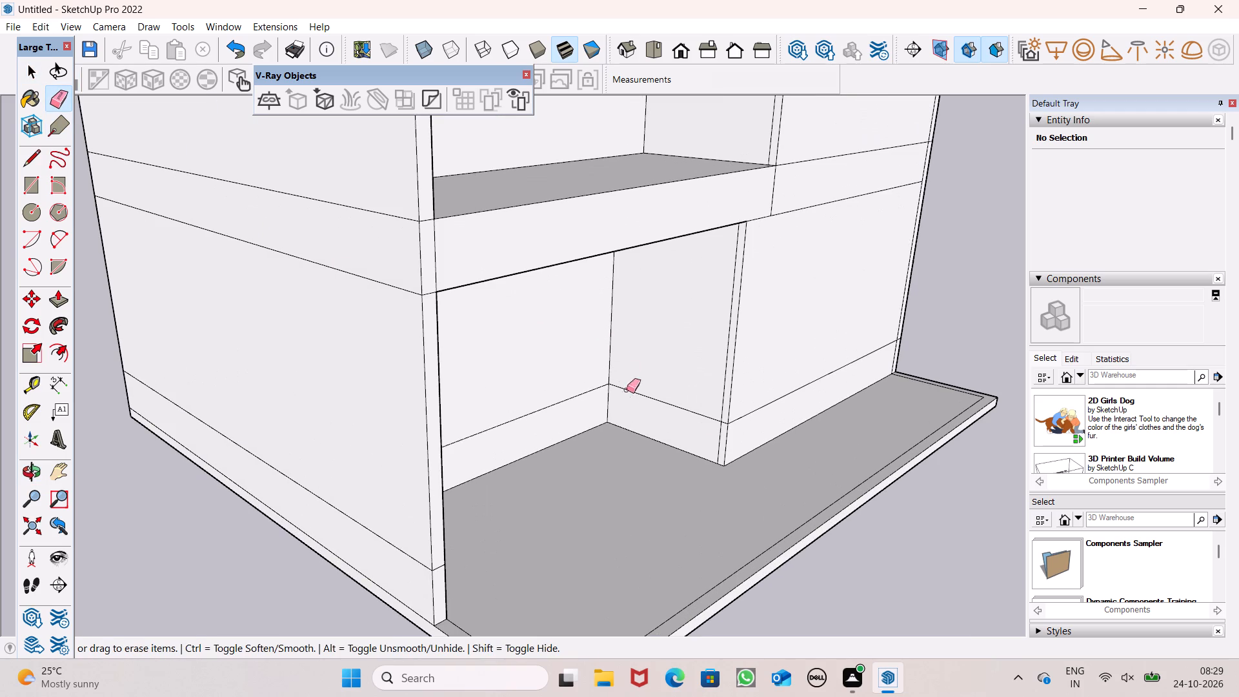
scroll(732, 427, up, 6)
drag(717, 403, 710, 403)
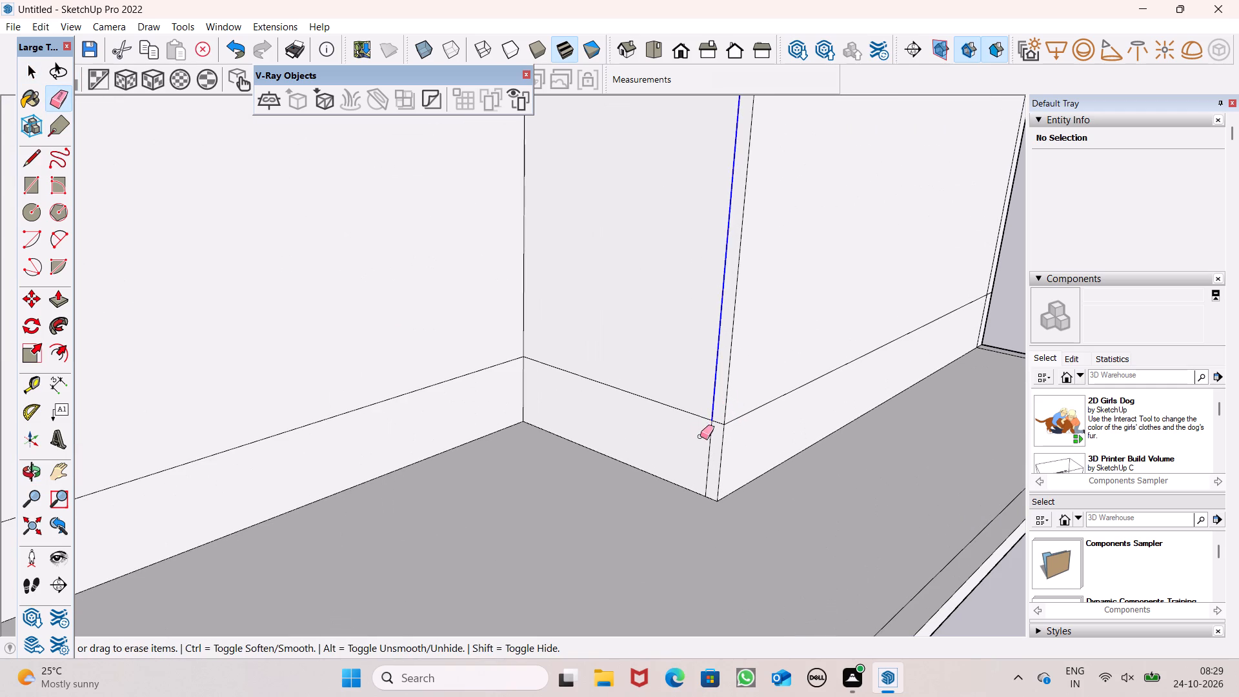
Erase the extra vertical line beside the outer corner on the base band of the ground-level porch return wall.
drag(712, 449, 706, 449)
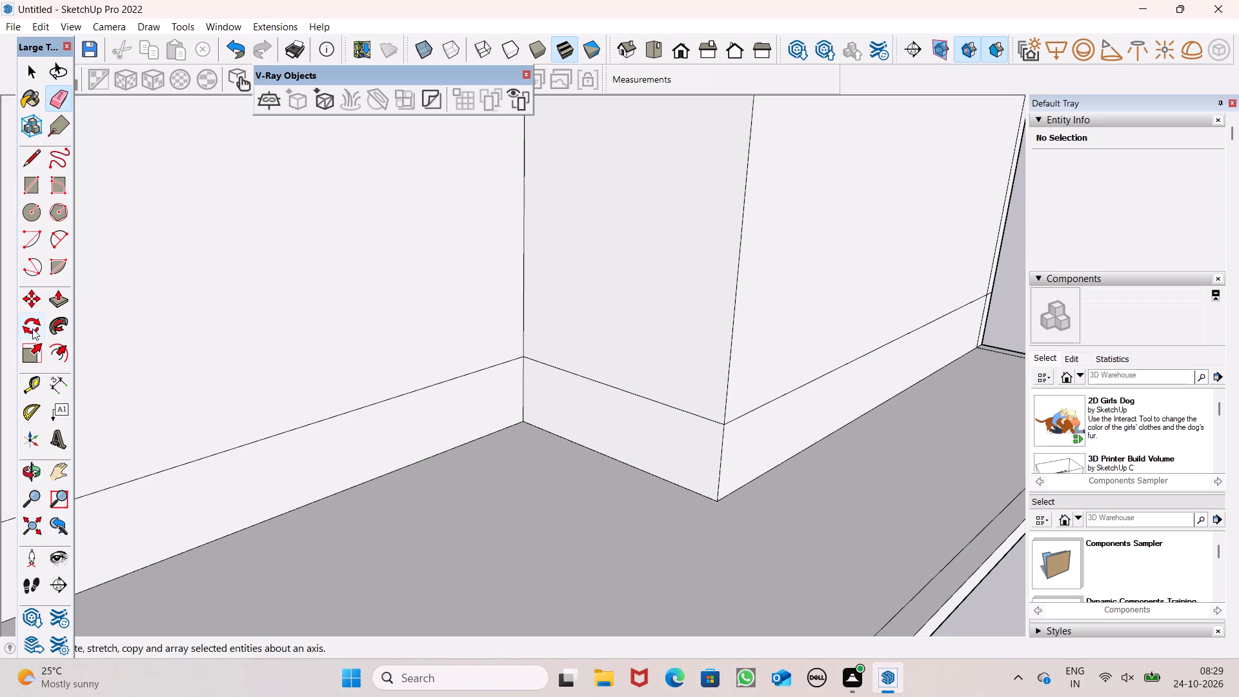
Push the ground-level return wall's main face and its base band back 2' 8 3/8".
click(64, 307)
scroll(661, 373, down, 7)
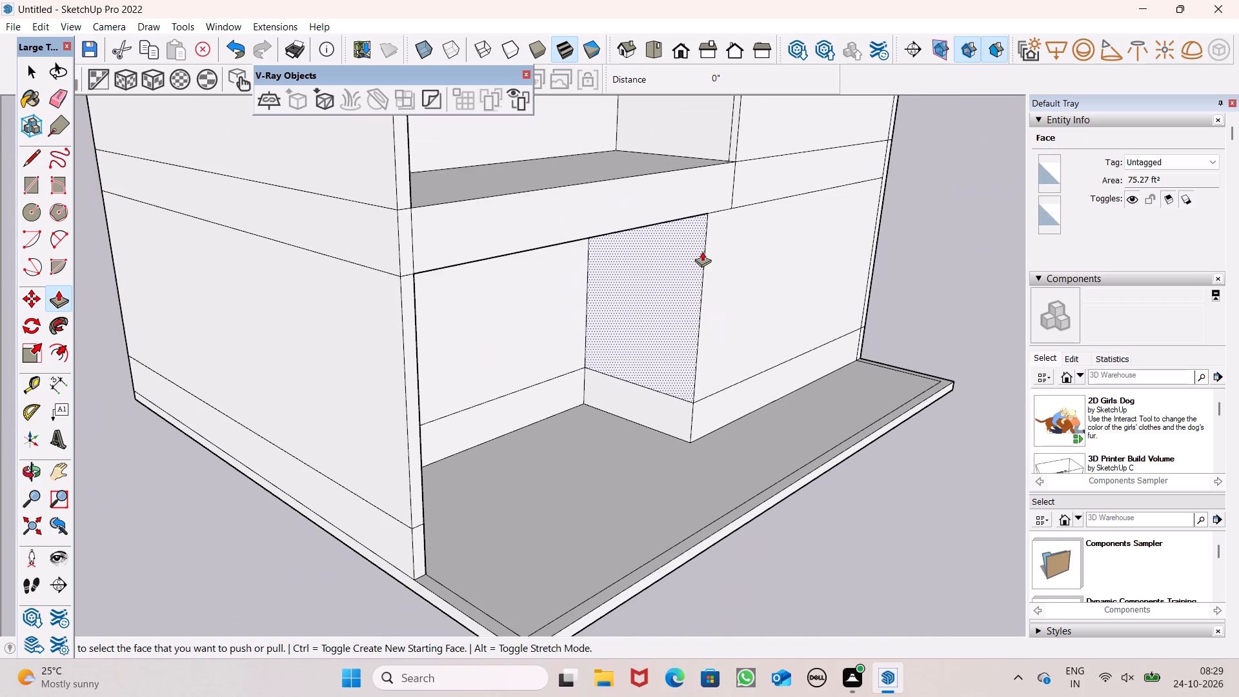
drag(682, 273, 724, 149)
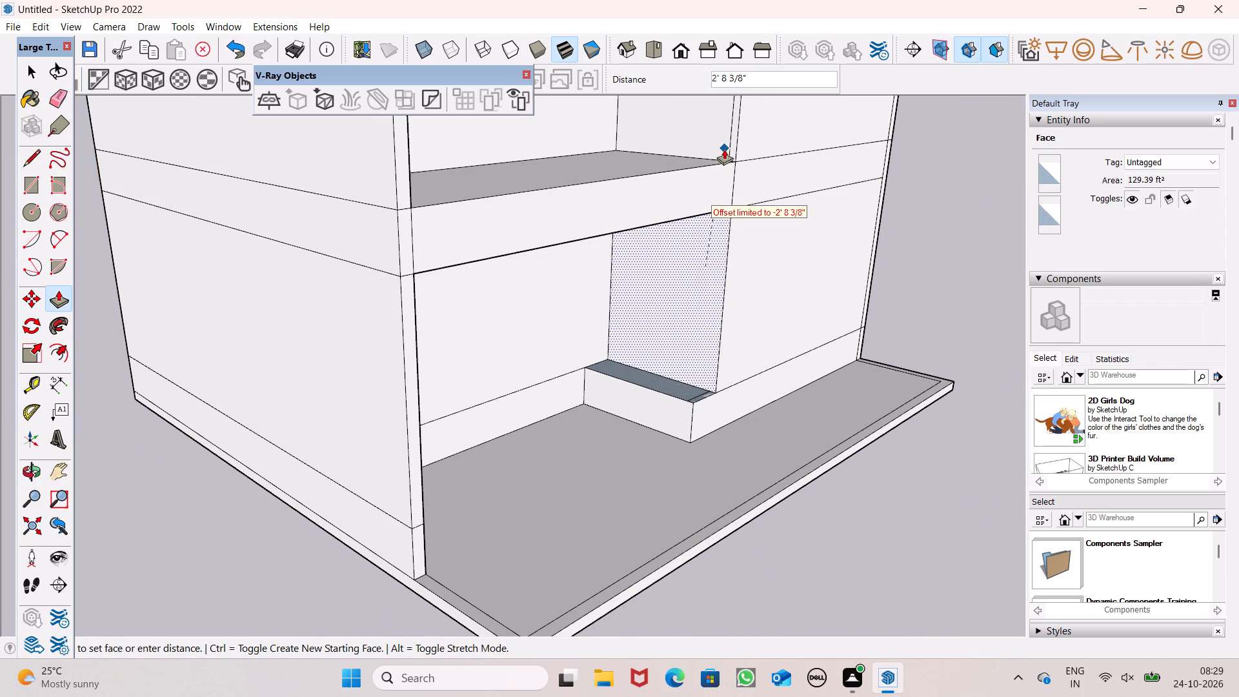
drag(724, 149, 729, 144)
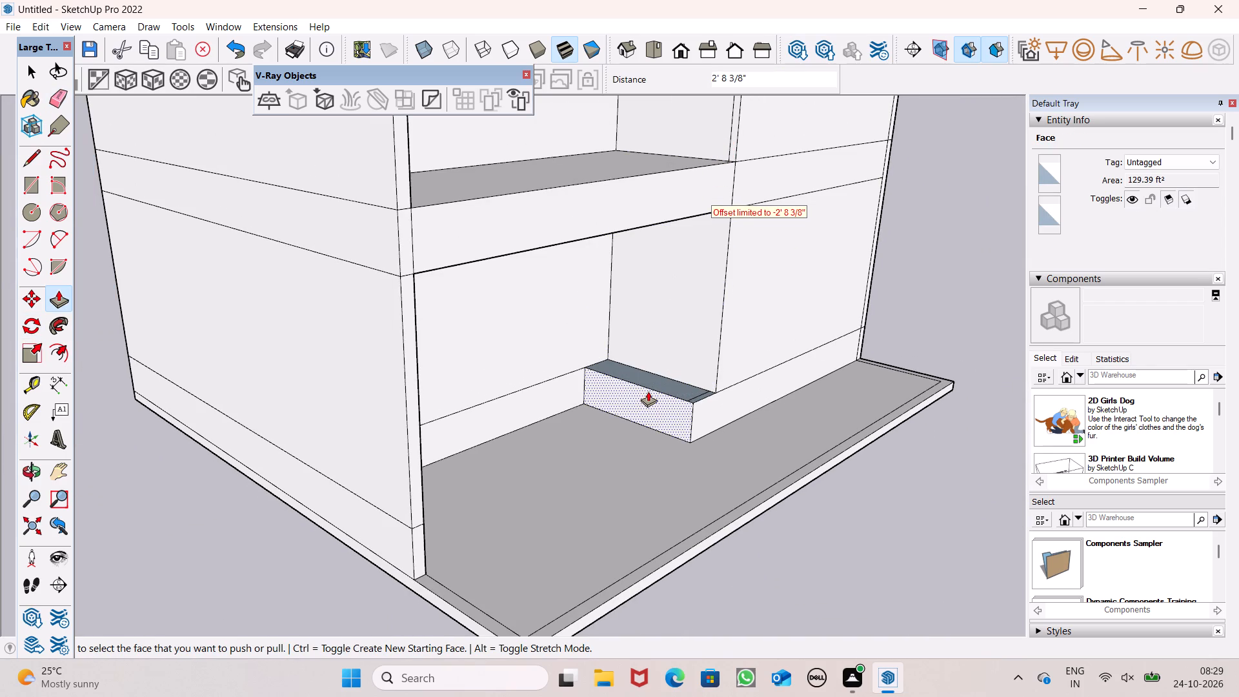
drag(647, 392, 678, 364)
scroll(781, 251, down, 6)
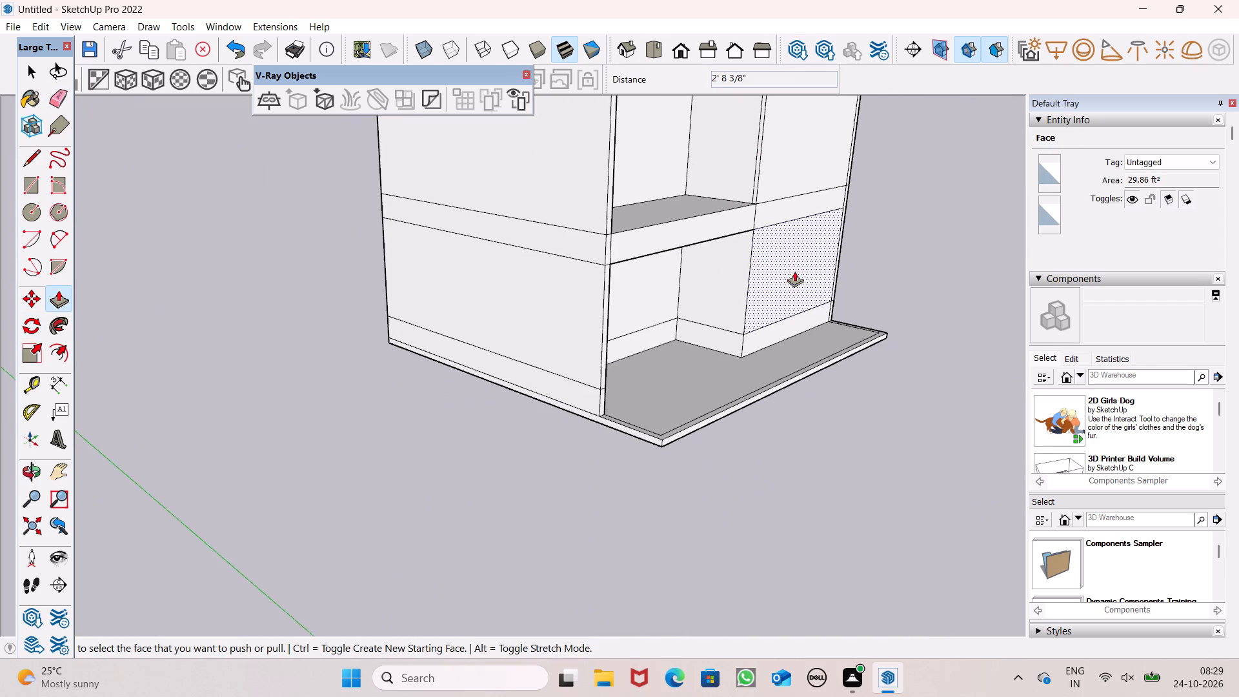
Erase the extra vertical line beside the outer corner on the return wall above the upper porch floor.
middle_drag(794, 271, 589, 290)
scroll(832, 247, down, 6)
middle_drag(713, 272, 615, 242)
scroll(615, 242, up, 1)
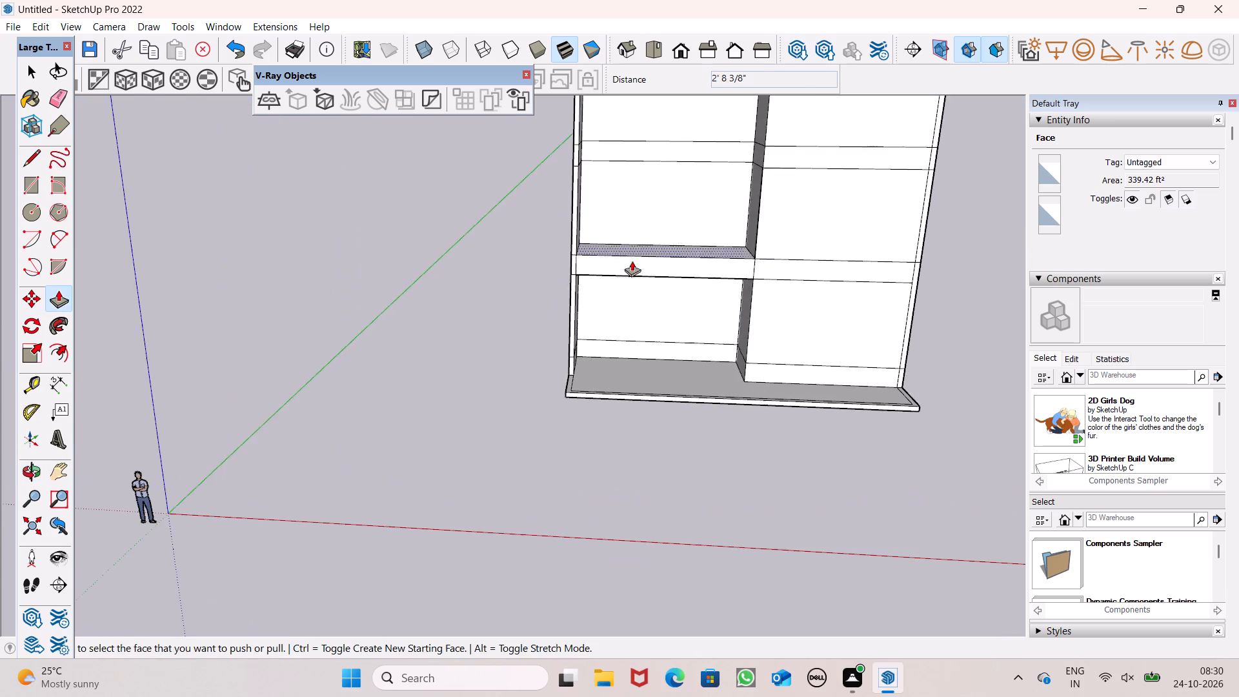
scroll(700, 328, down, 6)
middle_drag(703, 345, 670, 340)
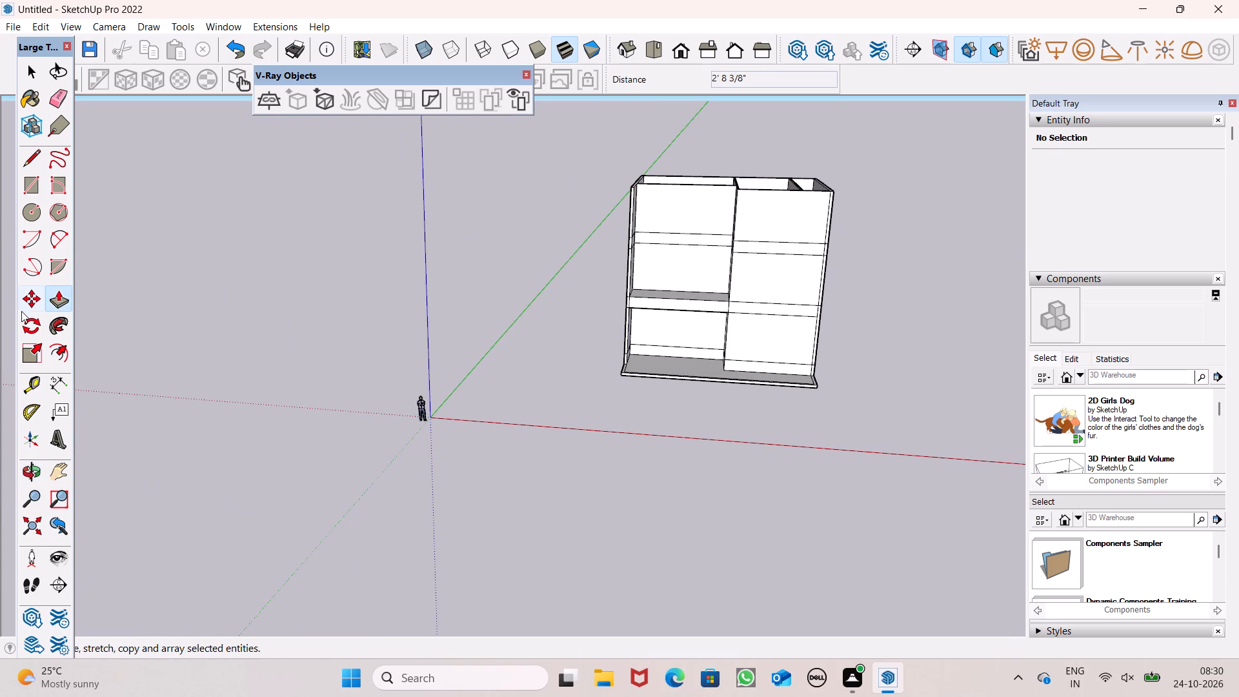
click(36, 154)
middle_drag(769, 385, 1080, 361)
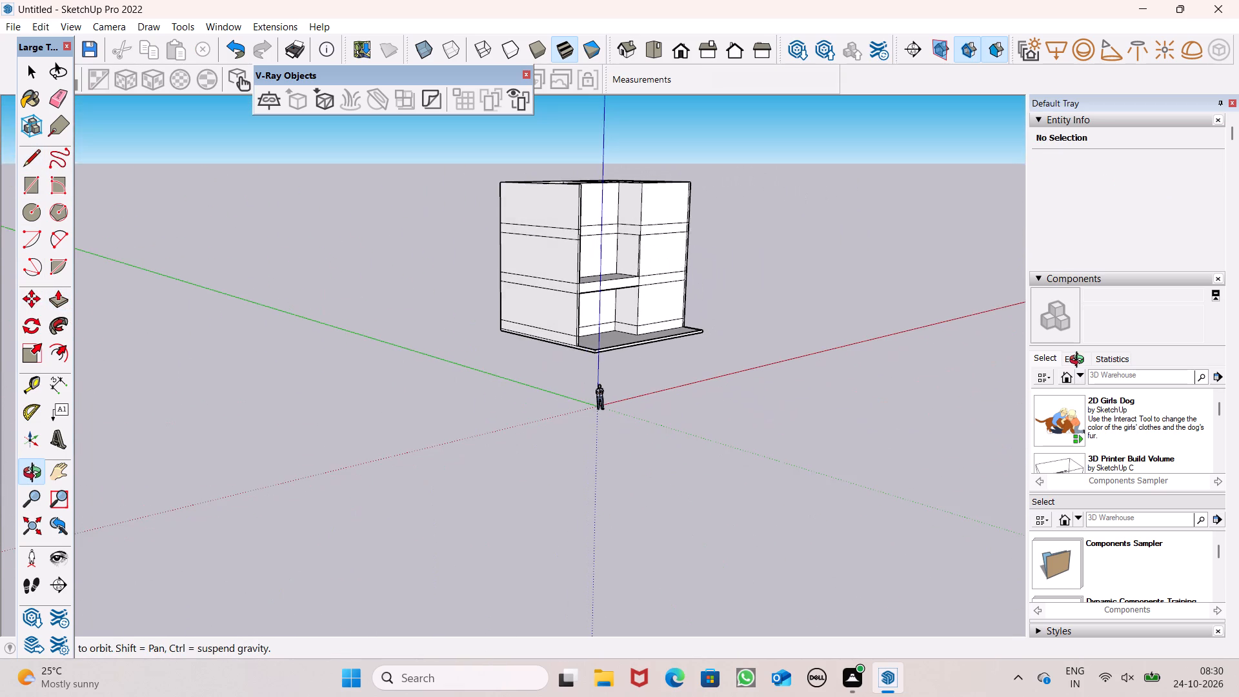
middle_drag(1080, 361, 1086, 352)
scroll(693, 288, up, 8)
scroll(590, 225, up, 9)
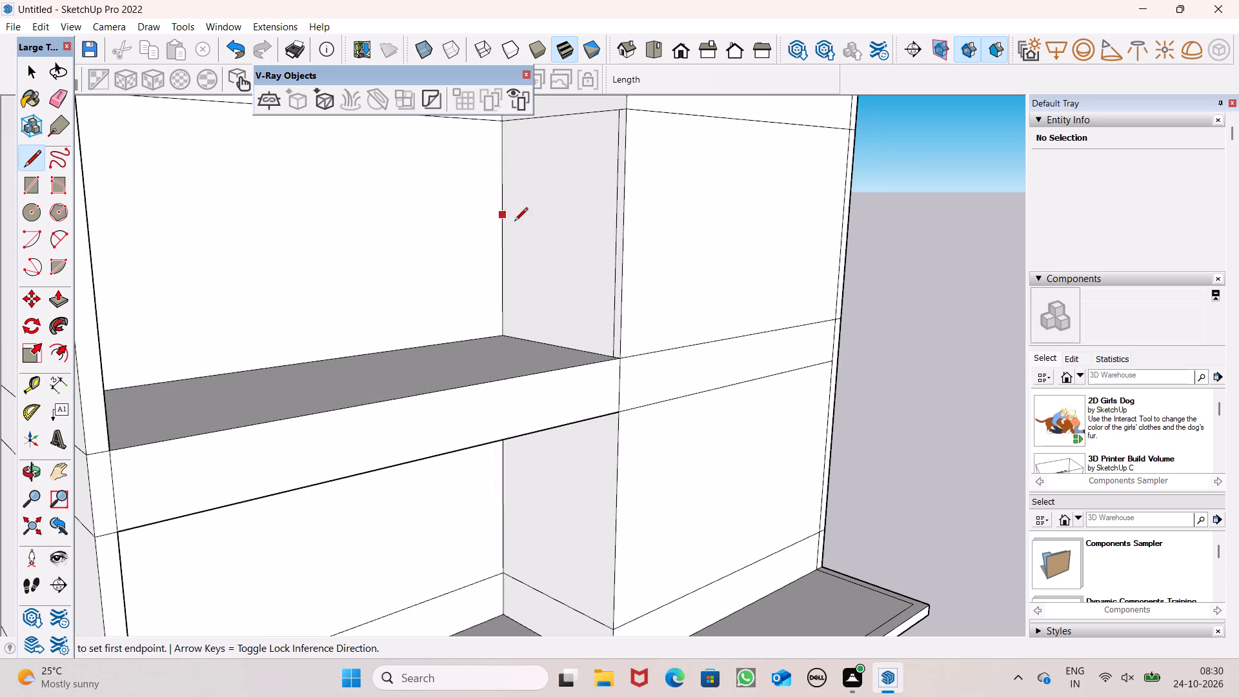
click(47, 94)
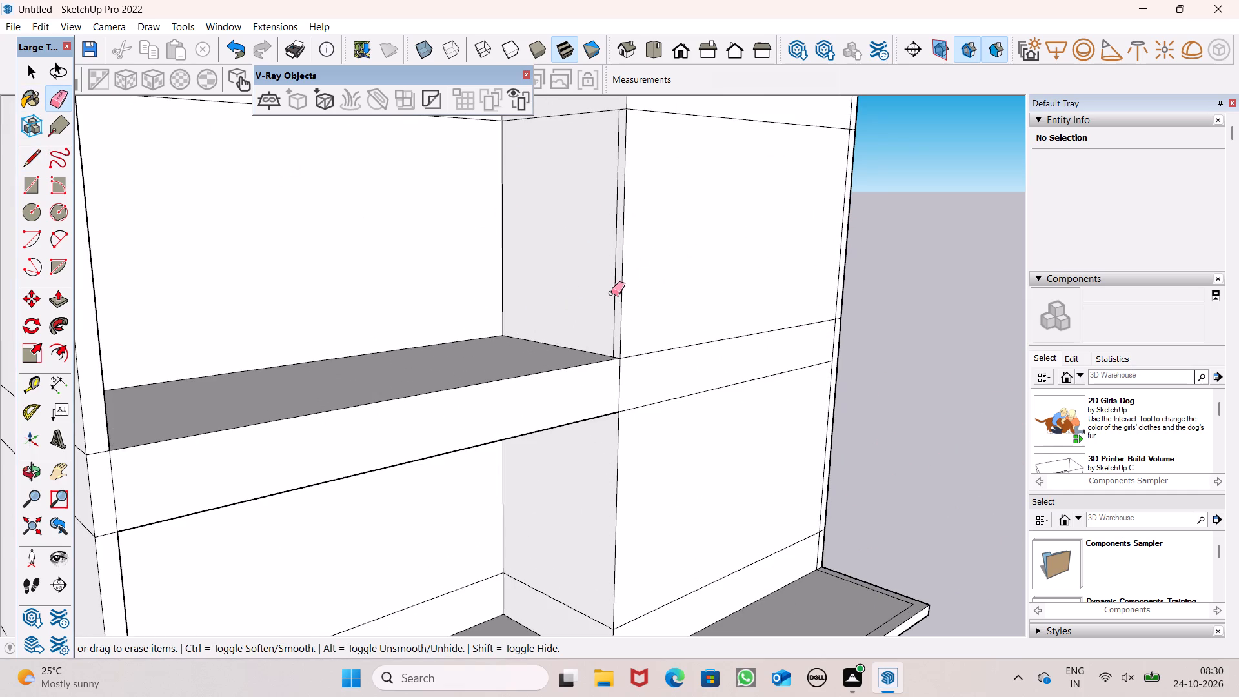
click(614, 290)
Examine the whole building from the front, from above and at ground level.
scroll(681, 281, down, 7)
middle_drag(748, 368, 538, 438)
scroll(710, 405, down, 5)
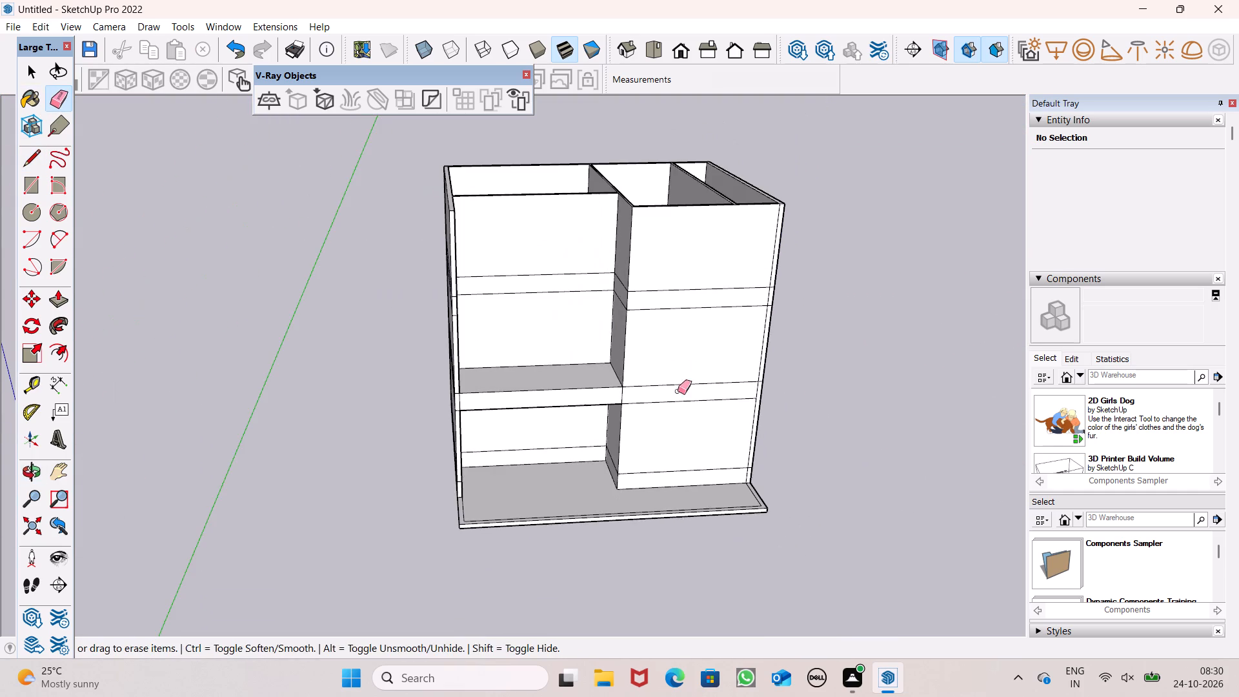
middle_drag(741, 403, 689, 354)
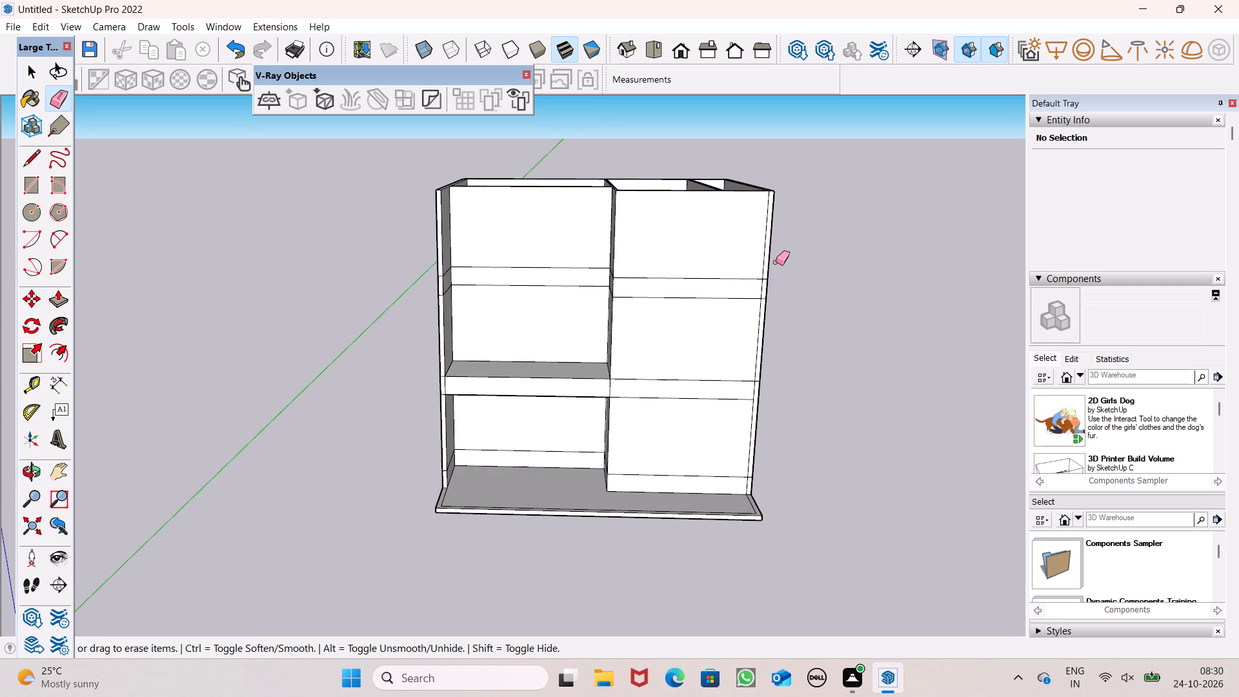
scroll(983, 268, down, 6)
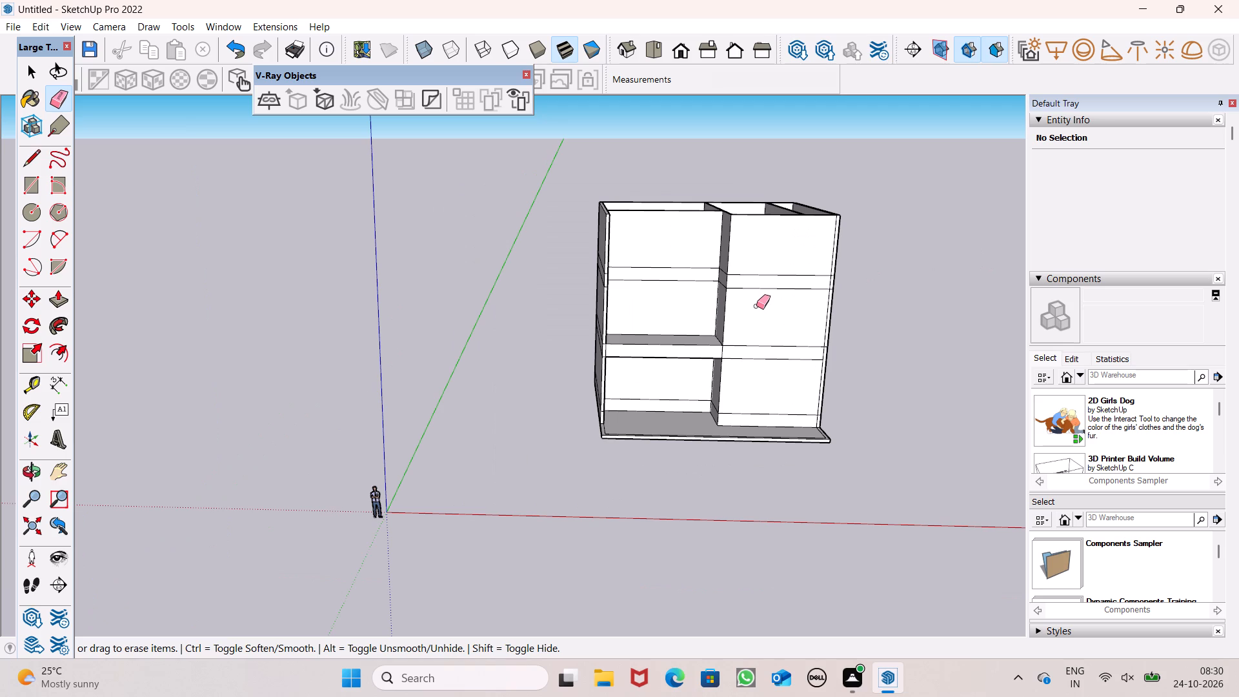
scroll(778, 278, down, 5)
middle_drag(772, 321, 768, 315)
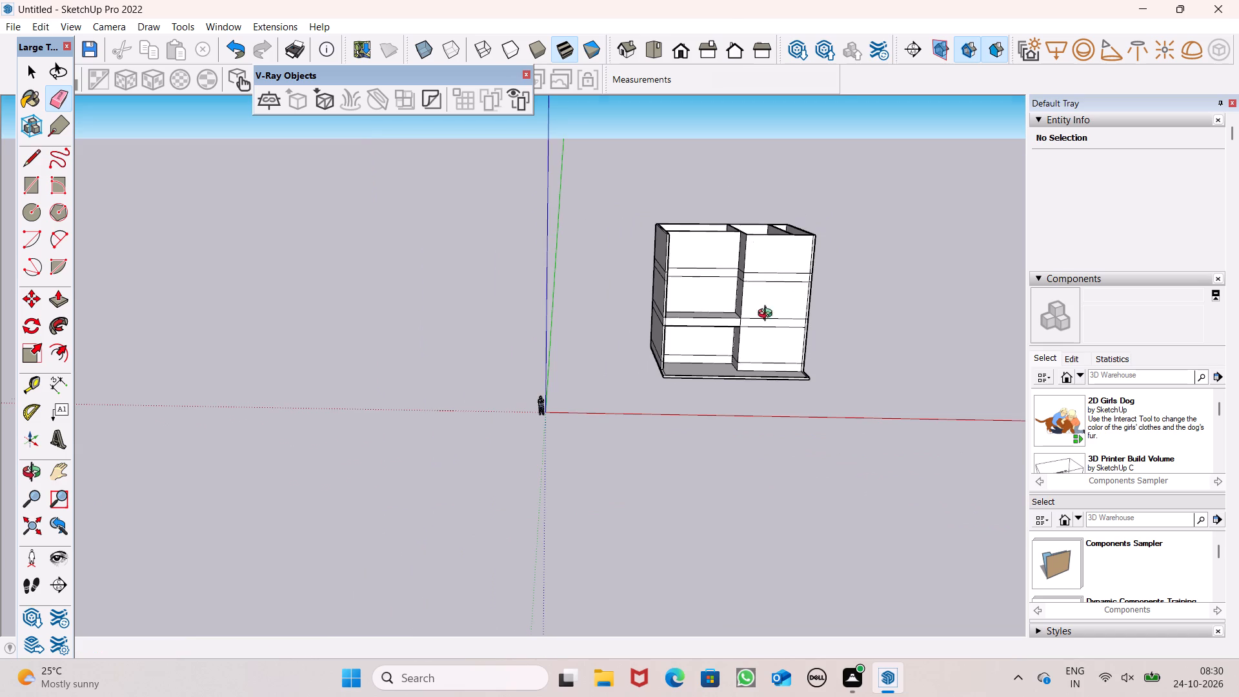
middle_drag(768, 315, 745, 239)
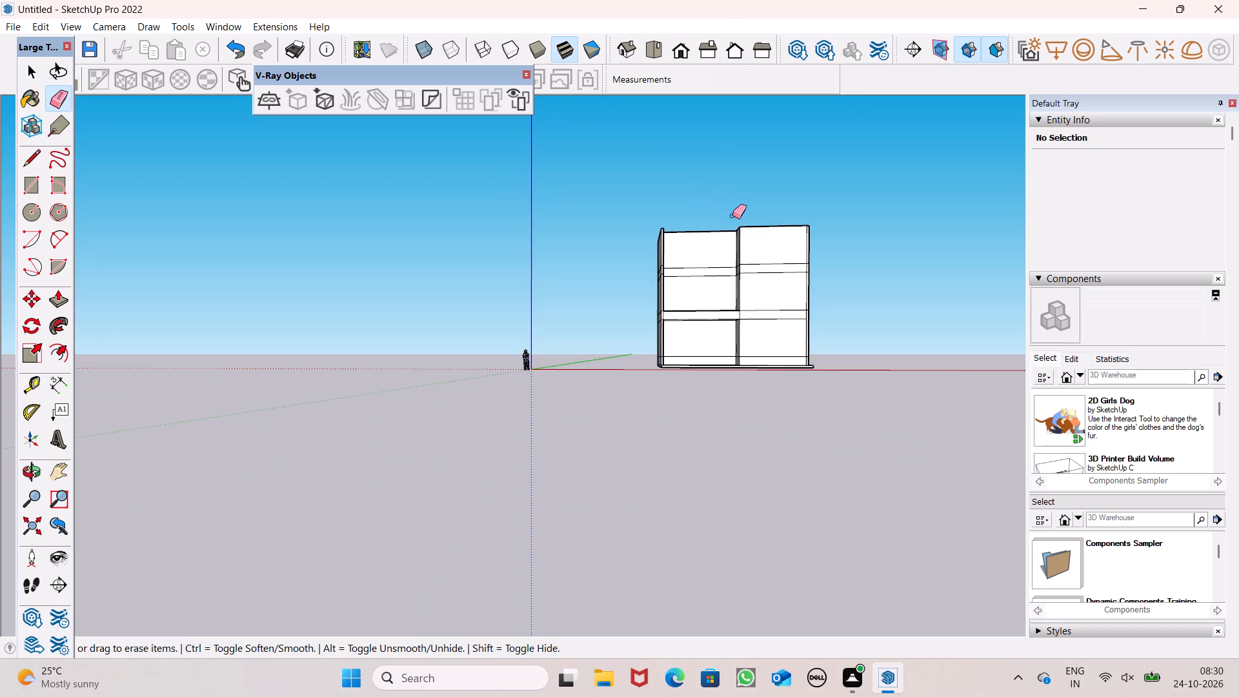
scroll(739, 237, down, 6)
middle_drag(738, 240, 758, 348)
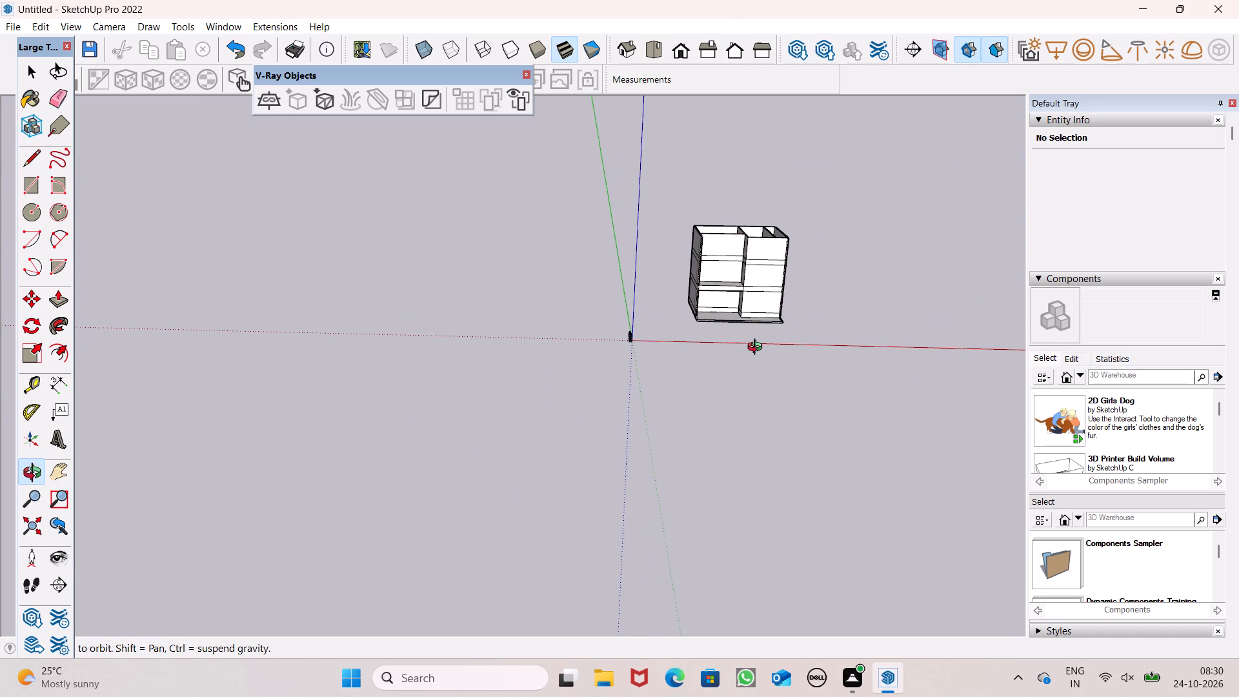
middle_drag(758, 348, 711, 343)
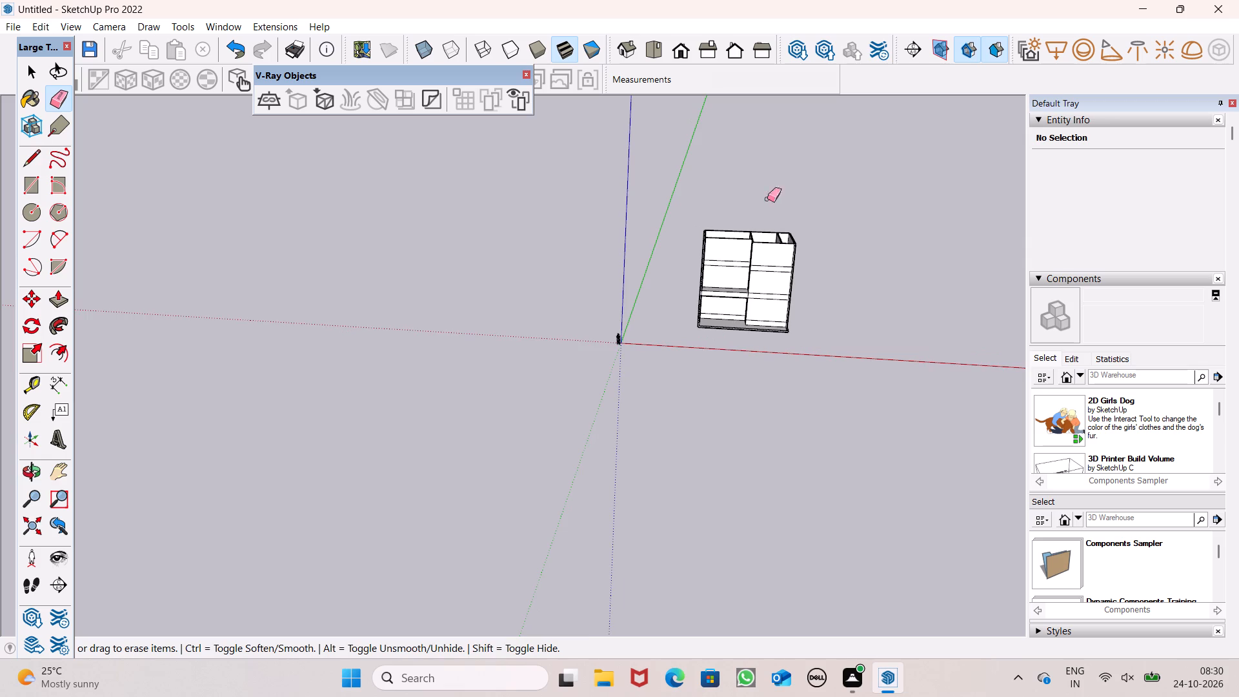
Push the top face of the building's walls down 7' 1 1/8".
scroll(776, 181, up, 8)
scroll(651, 312, up, 6)
middle_drag(673, 328, 734, 594)
click(66, 301)
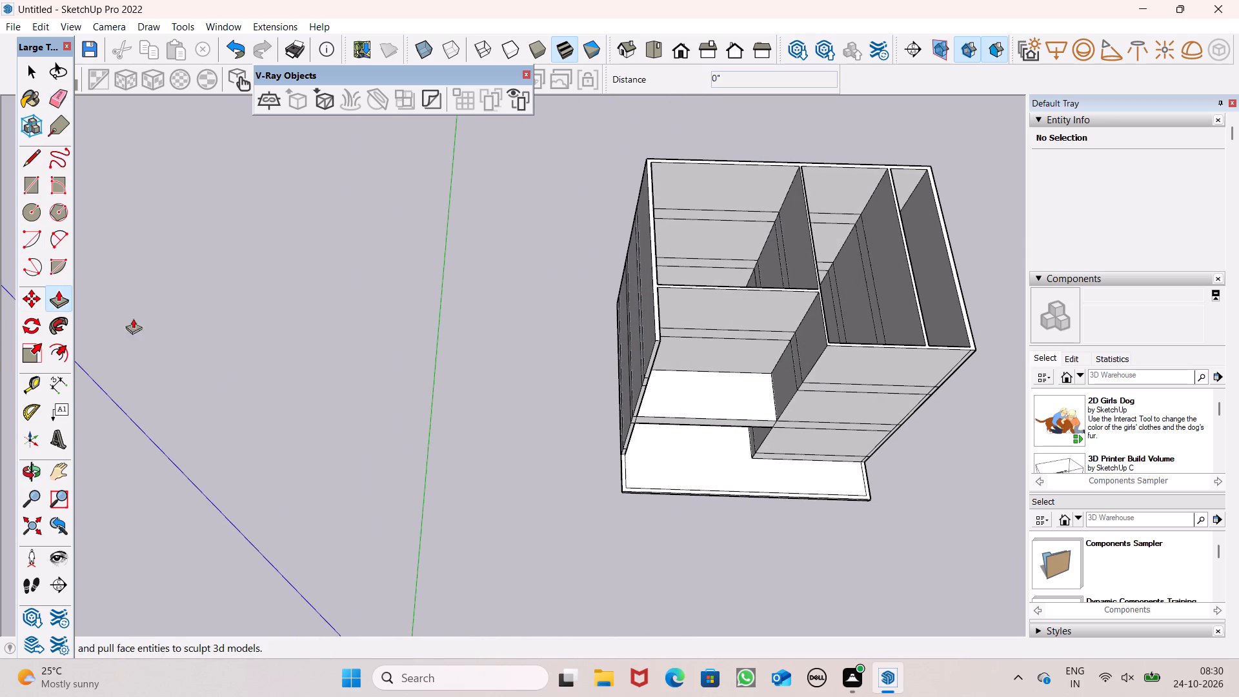
middle_drag(817, 400, 750, 251)
scroll(638, 258, up, 7)
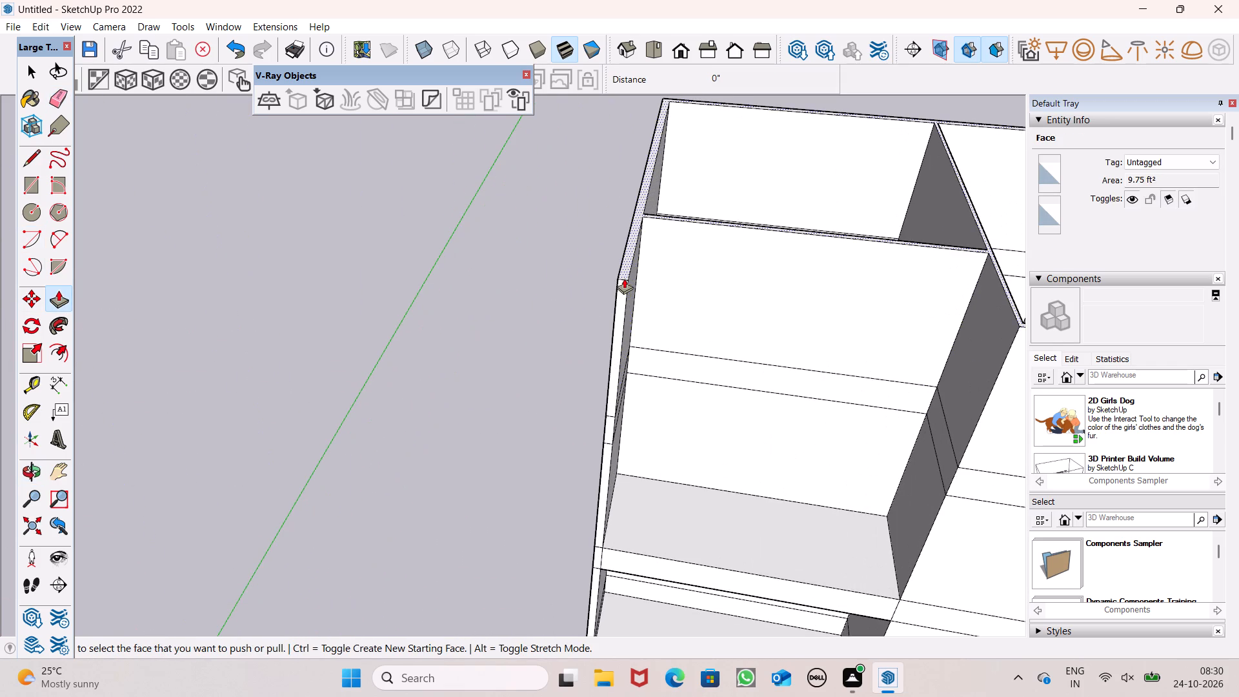
drag(625, 276, 634, 356)
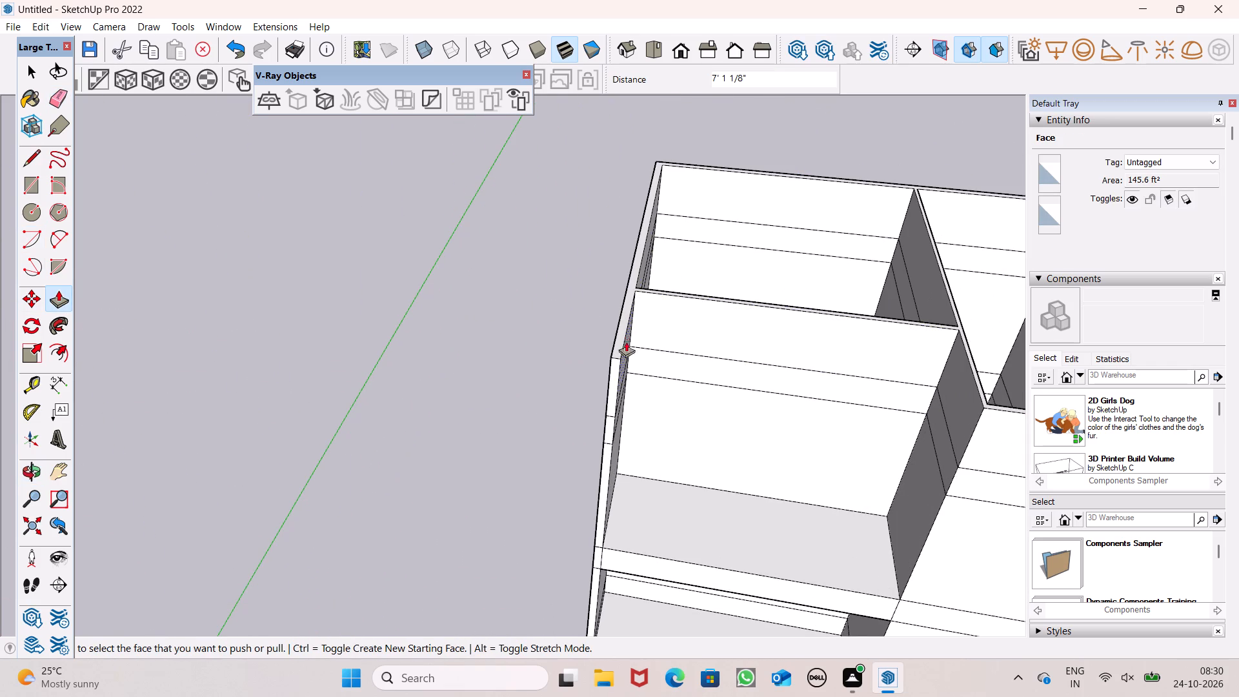
Push the top face of the building's walls down another 4' 5 7/16".
middle_drag(644, 406, 678, 258)
scroll(653, 271, up, 5)
middle_drag(649, 272, 660, 390)
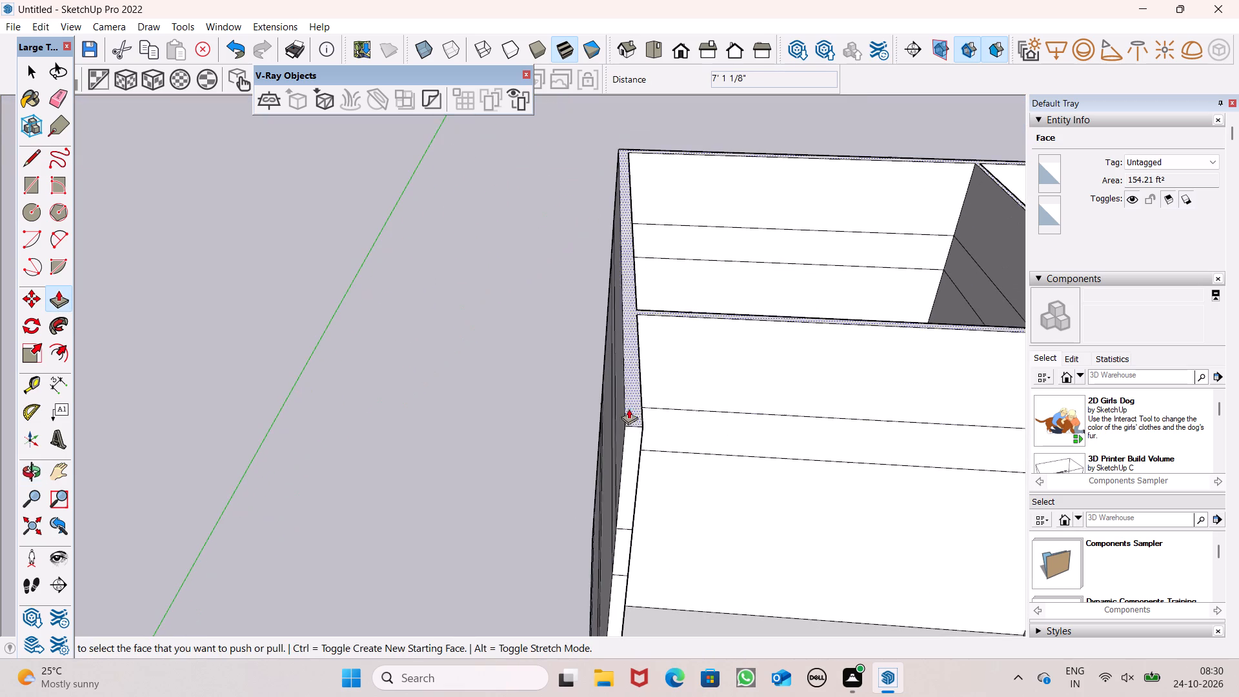
scroll(672, 298, down, 5)
scroll(628, 401, up, 3)
drag(667, 319, 667, 330)
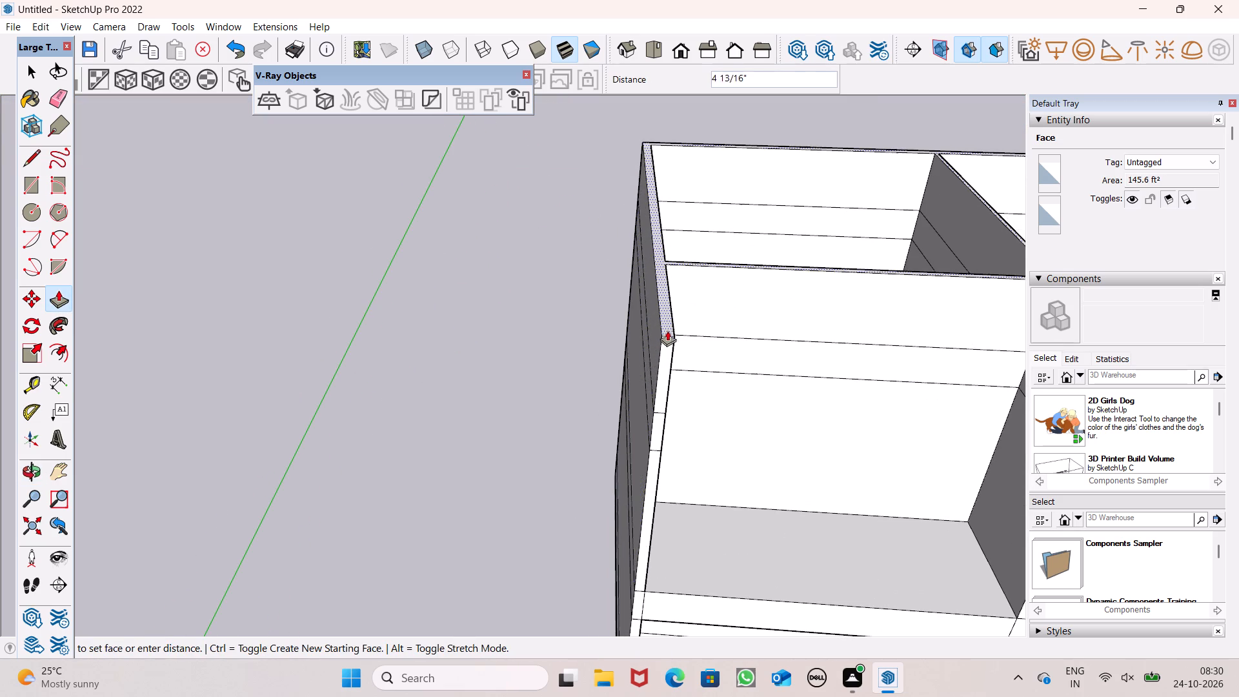
drag(667, 330, 669, 381)
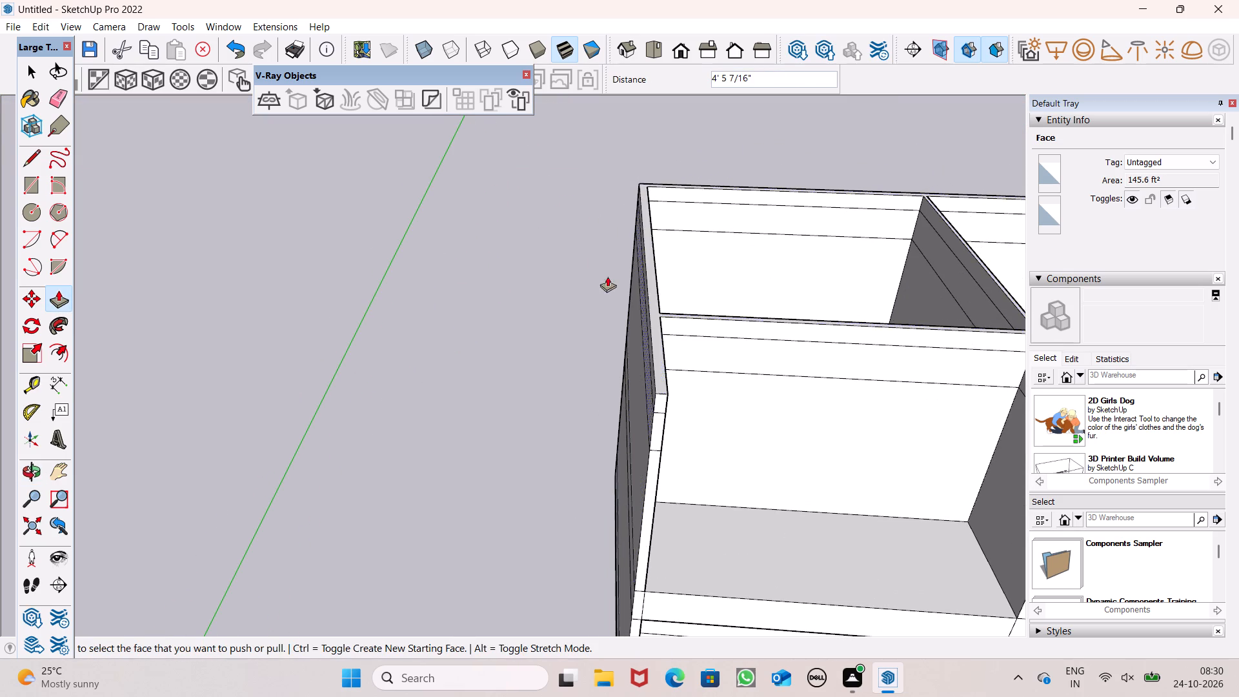
Examine the building's front elevation and overall proportions from several distances.
scroll(595, 245, down, 6)
key(space)
scroll(547, 214, down, 4)
middle_drag(639, 306, 665, 149)
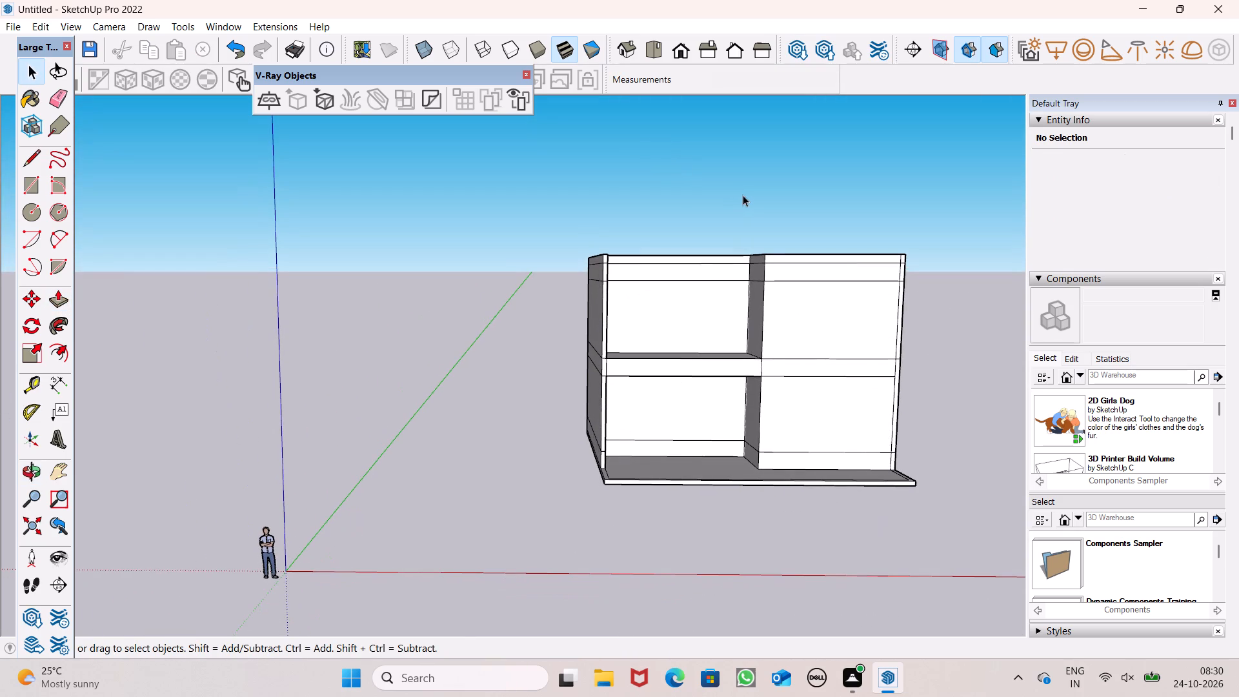
scroll(745, 178, down, 1)
scroll(760, 256, up, 1)
scroll(802, 201, down, 2)
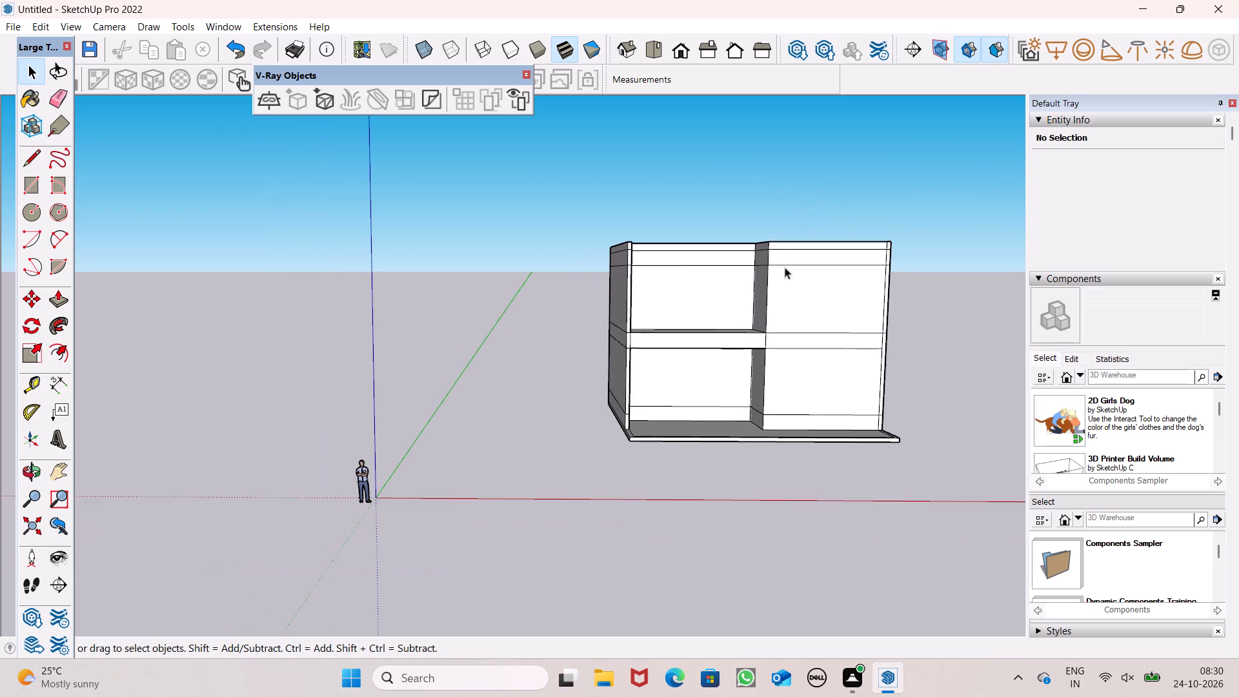
middle_drag(789, 297, 813, 296)
scroll(813, 211, down, 3)
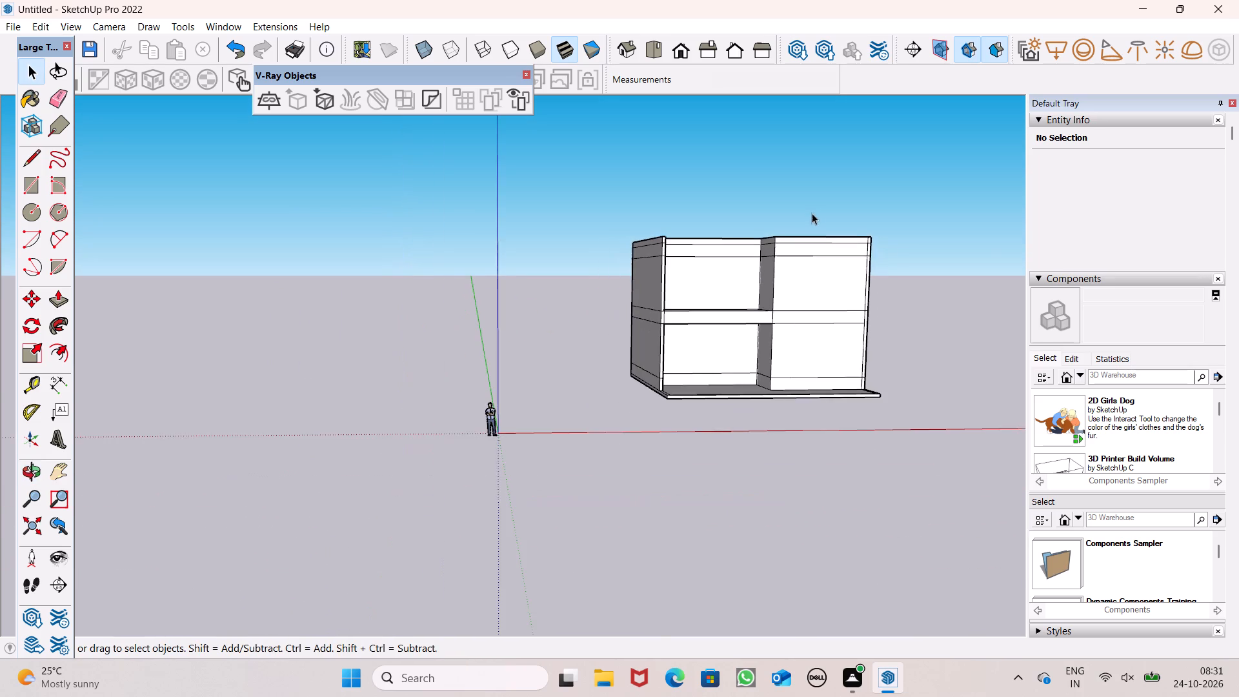
scroll(798, 217, down, 3)
scroll(860, 259, up, 7)
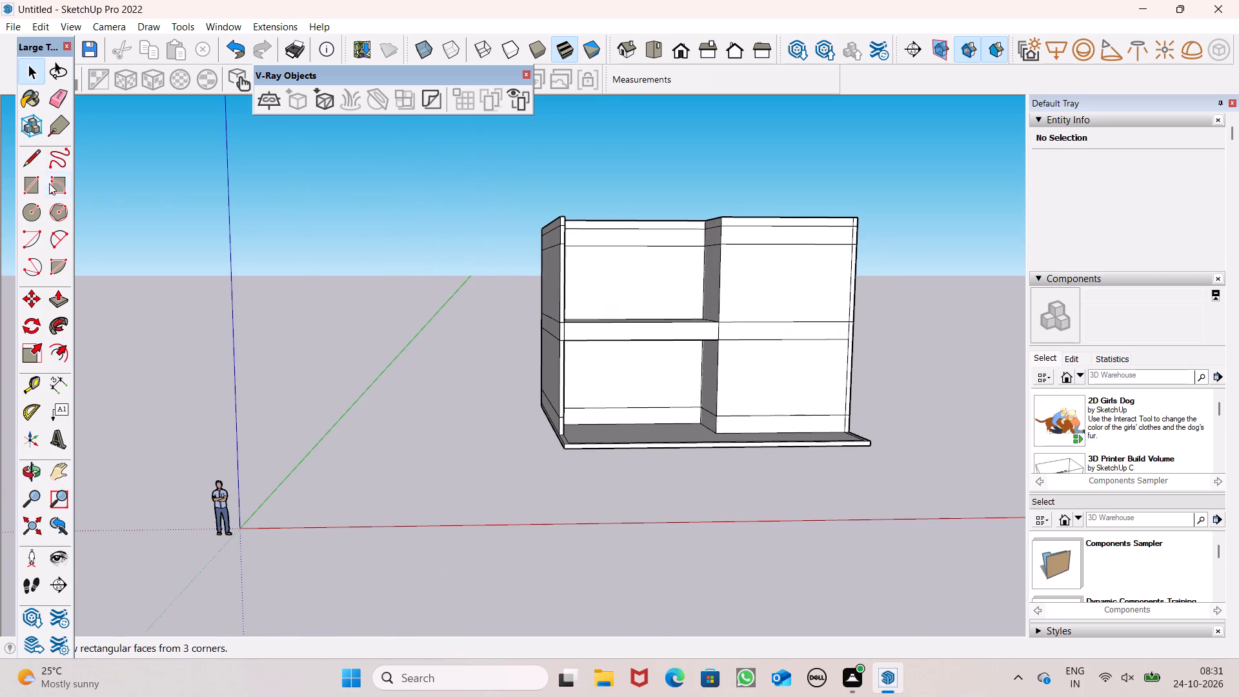
Draw a vertical line 36' 5 7/16" long down the projecting front wall, near the recess, from top edge to slab.
click(32, 158)
scroll(412, 245, down, 2)
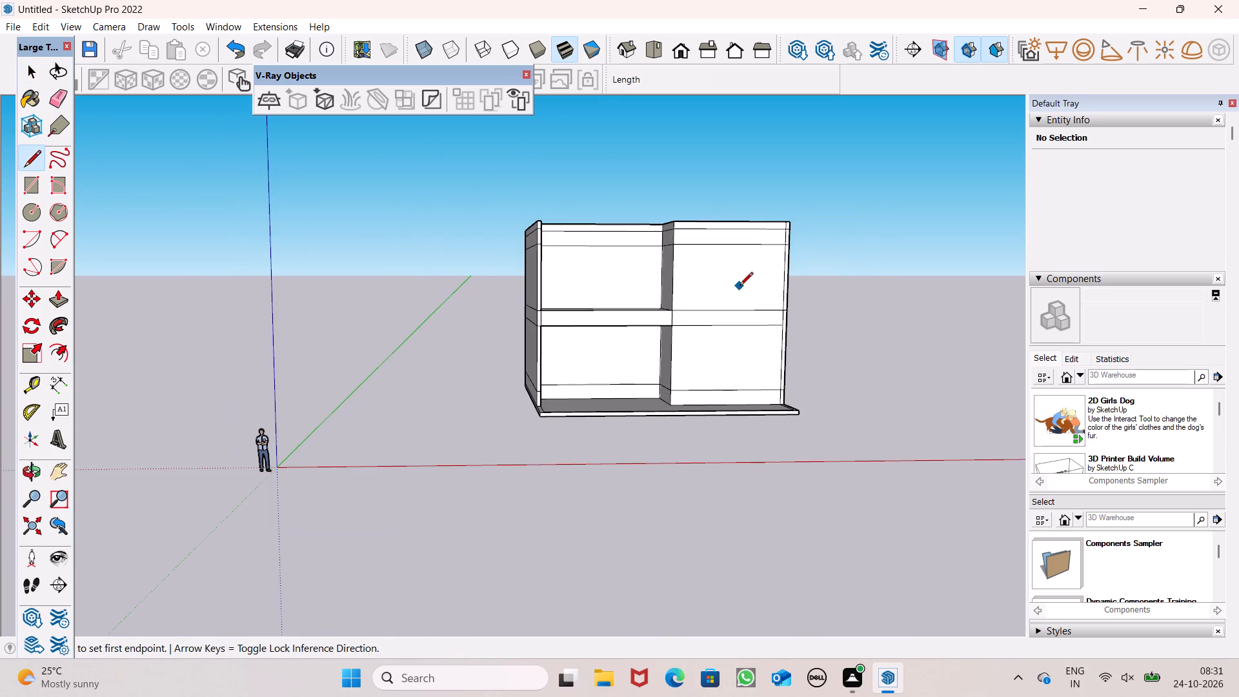
scroll(740, 288, up, 7)
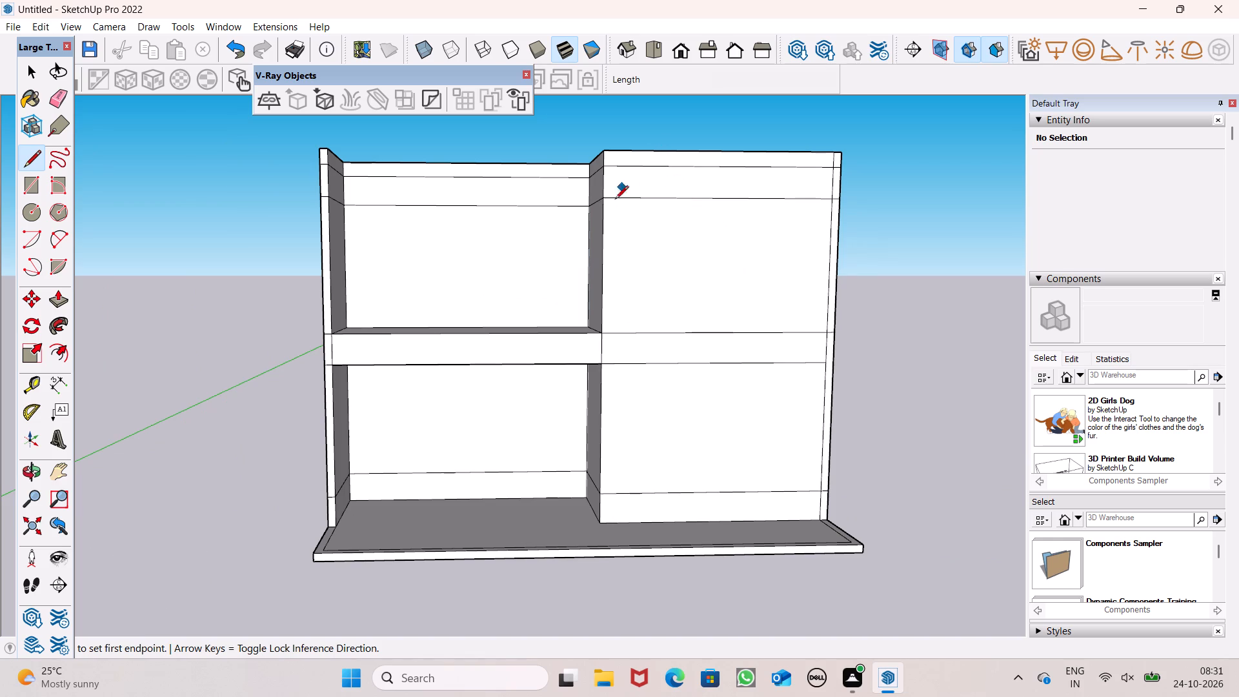
click(655, 151)
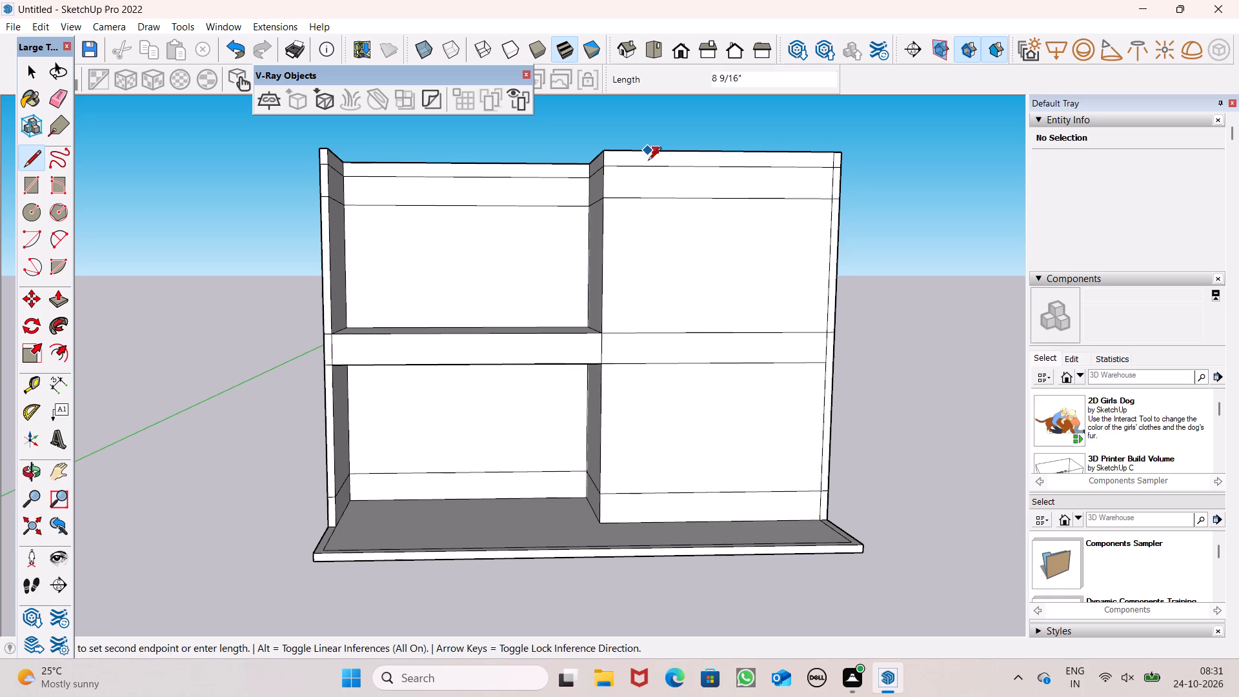
click(658, 519)
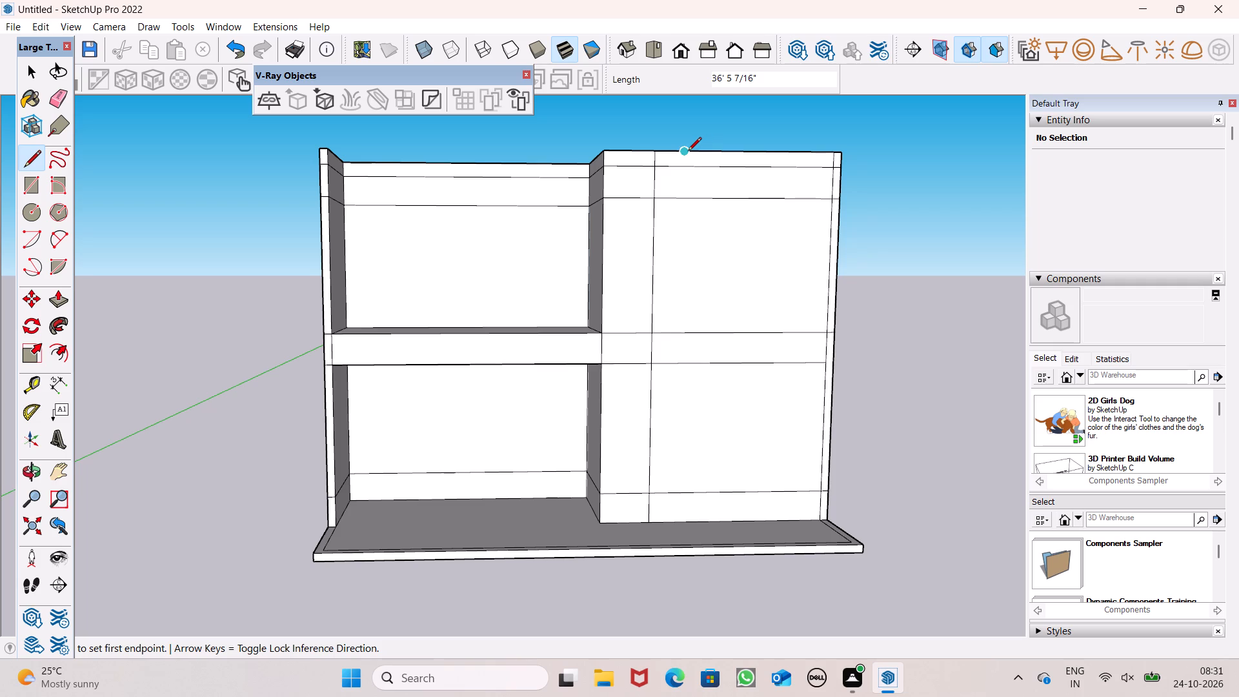
Draw a second full-height vertical line, 36' 5 7/16" long, on the projecting front wall, on the first line's side away from the recess.
scroll(689, 152, up, 6)
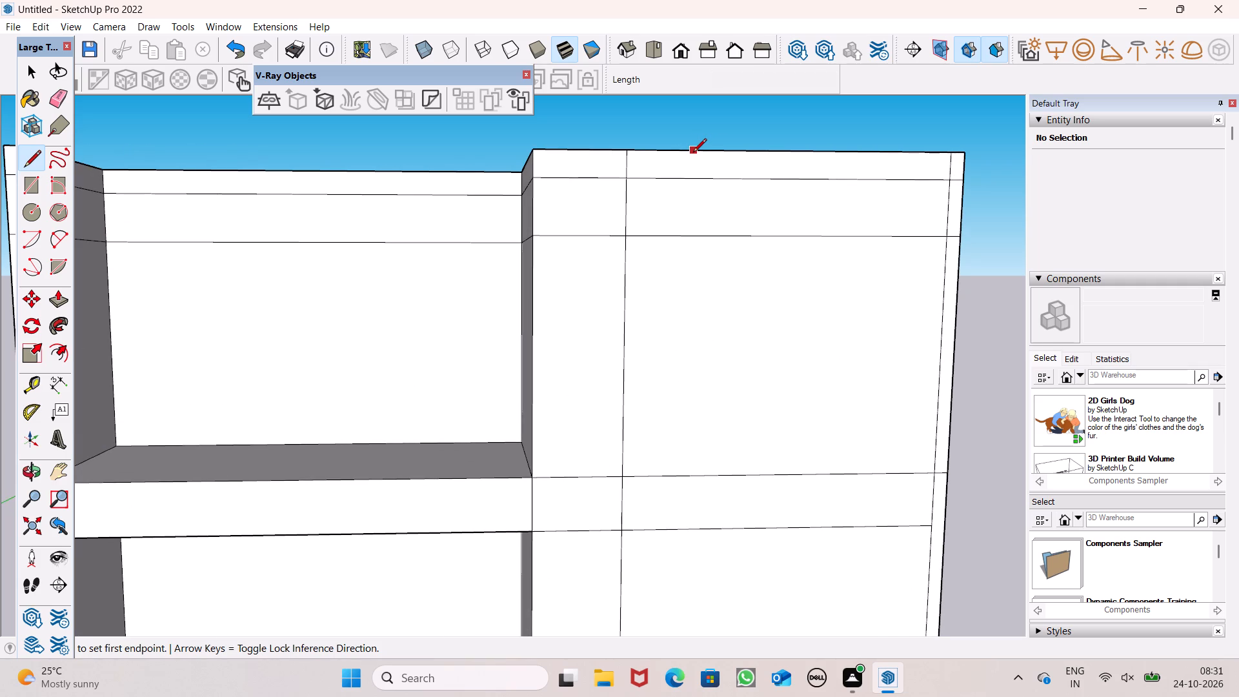
click(693, 153)
scroll(694, 176, down, 7)
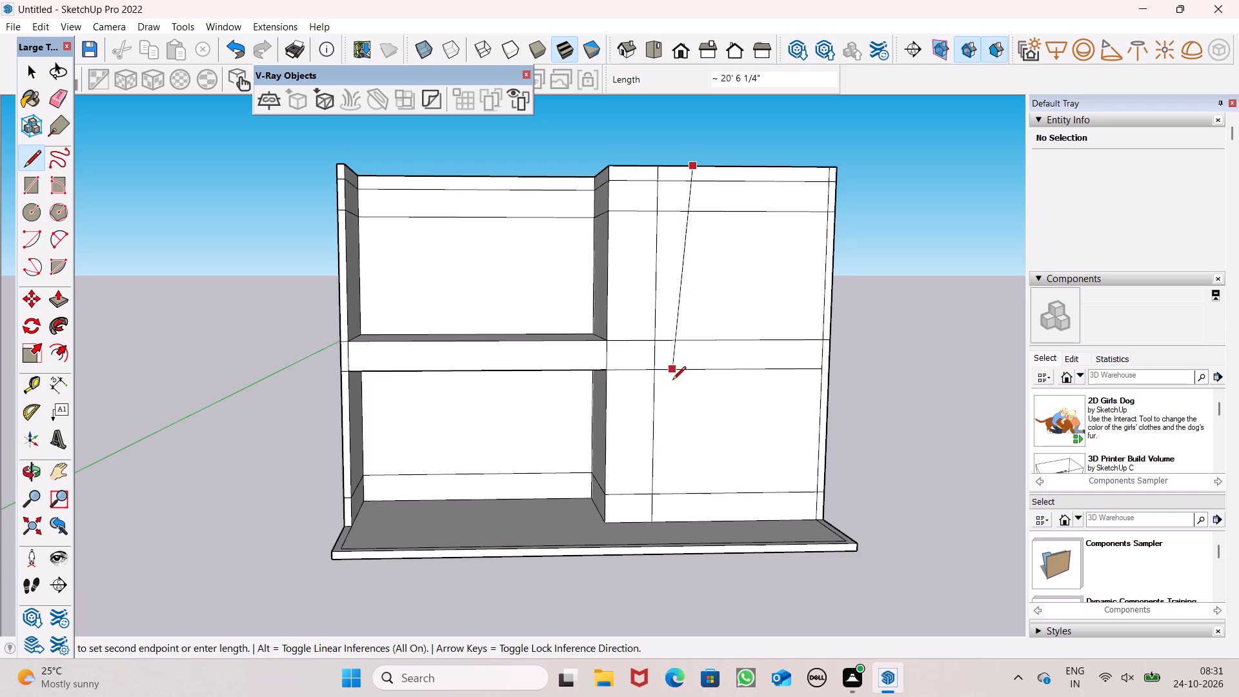
scroll(708, 366, down, 5)
middle_drag(706, 450, 705, 589)
scroll(705, 589, up, 1)
scroll(705, 510, up, 6)
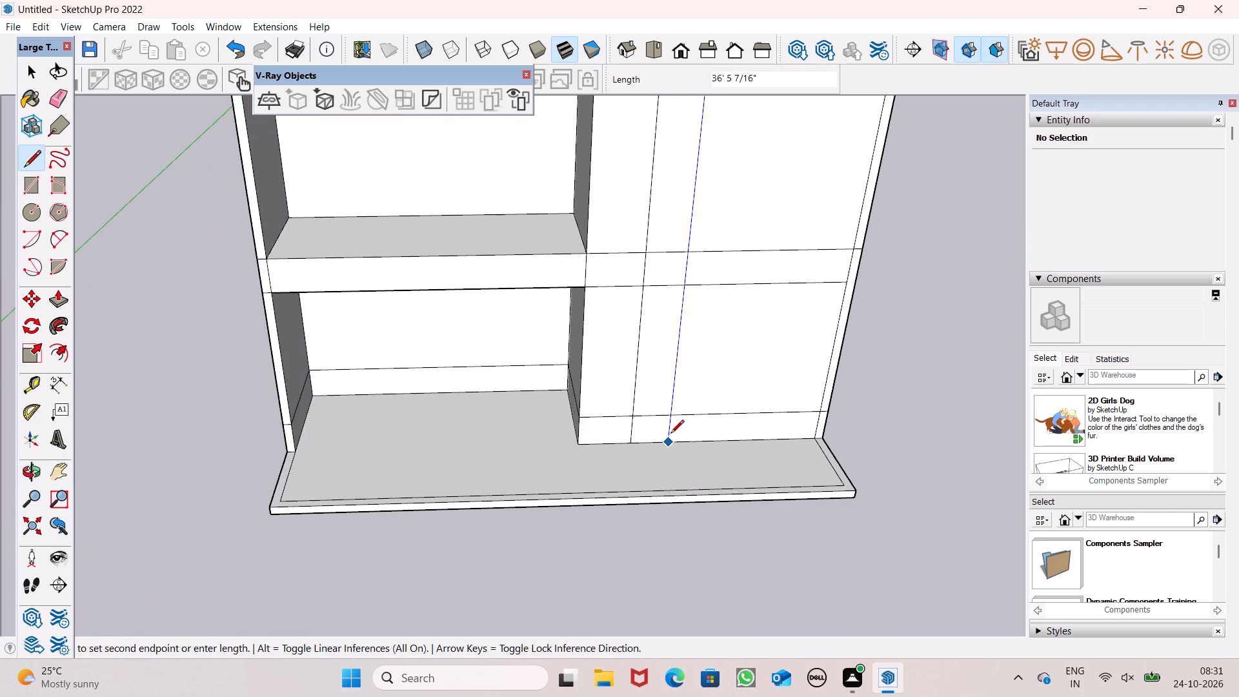
click(670, 434)
scroll(623, 524, down, 6)
middle_drag(637, 523, 649, 412)
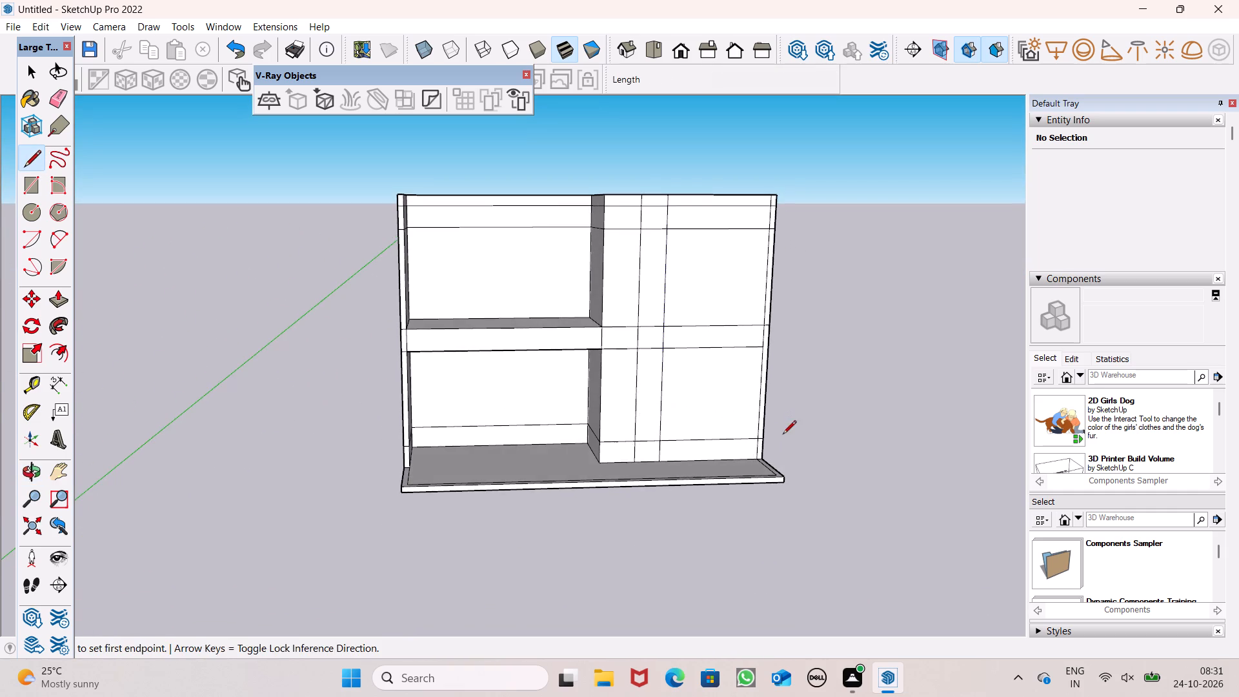
Draw a third full-height vertical line on the projecting front wall, farther from the recess, from top edge to slab.
middle_drag(783, 436, 689, 449)
scroll(687, 254, up, 5)
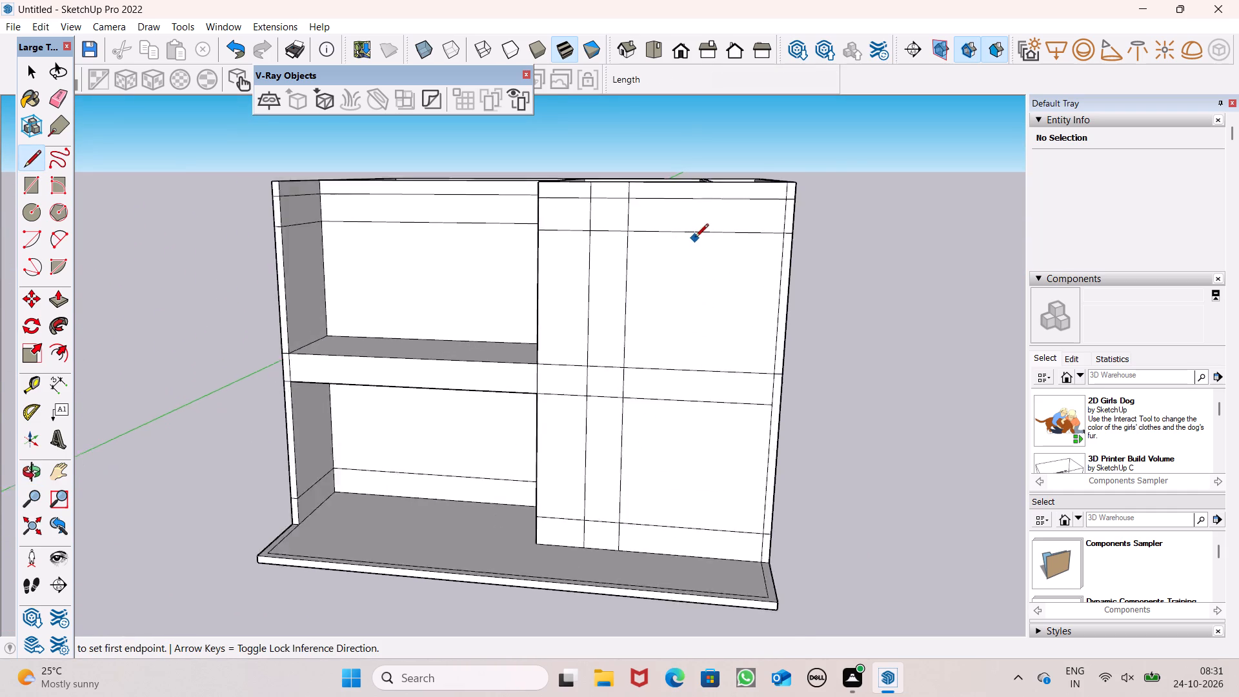
scroll(695, 238, up, 2)
click(702, 153)
scroll(689, 190, down, 3)
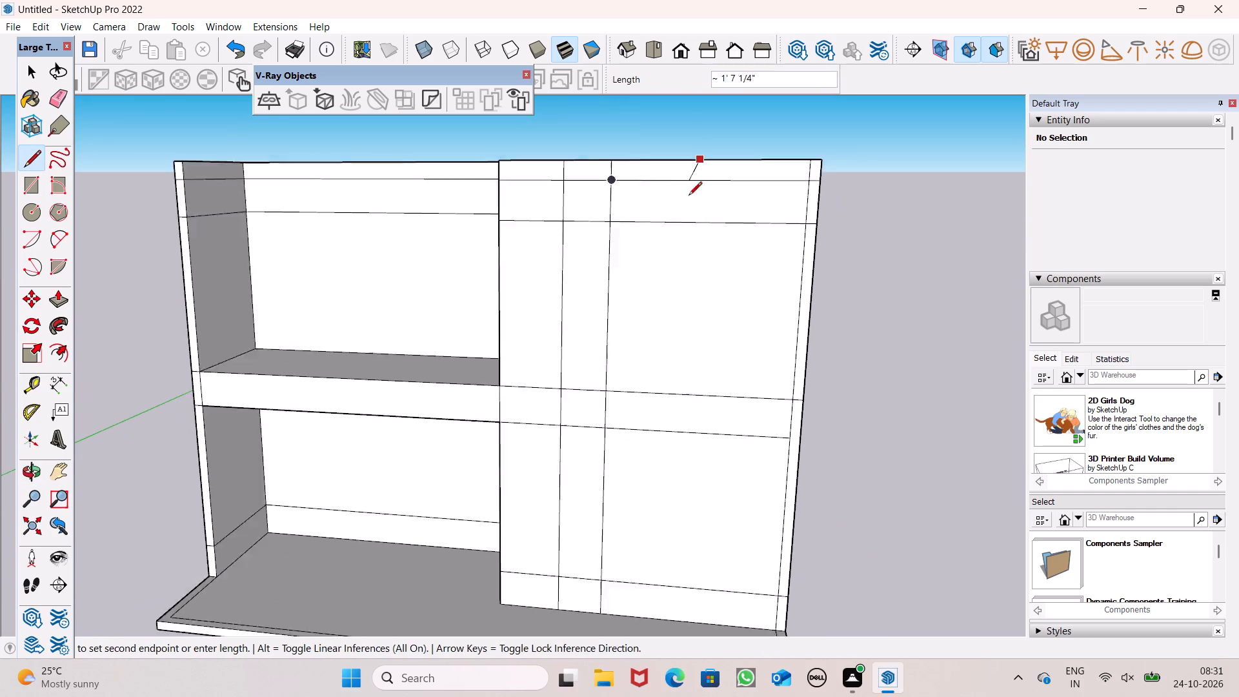
scroll(689, 196, down, 2)
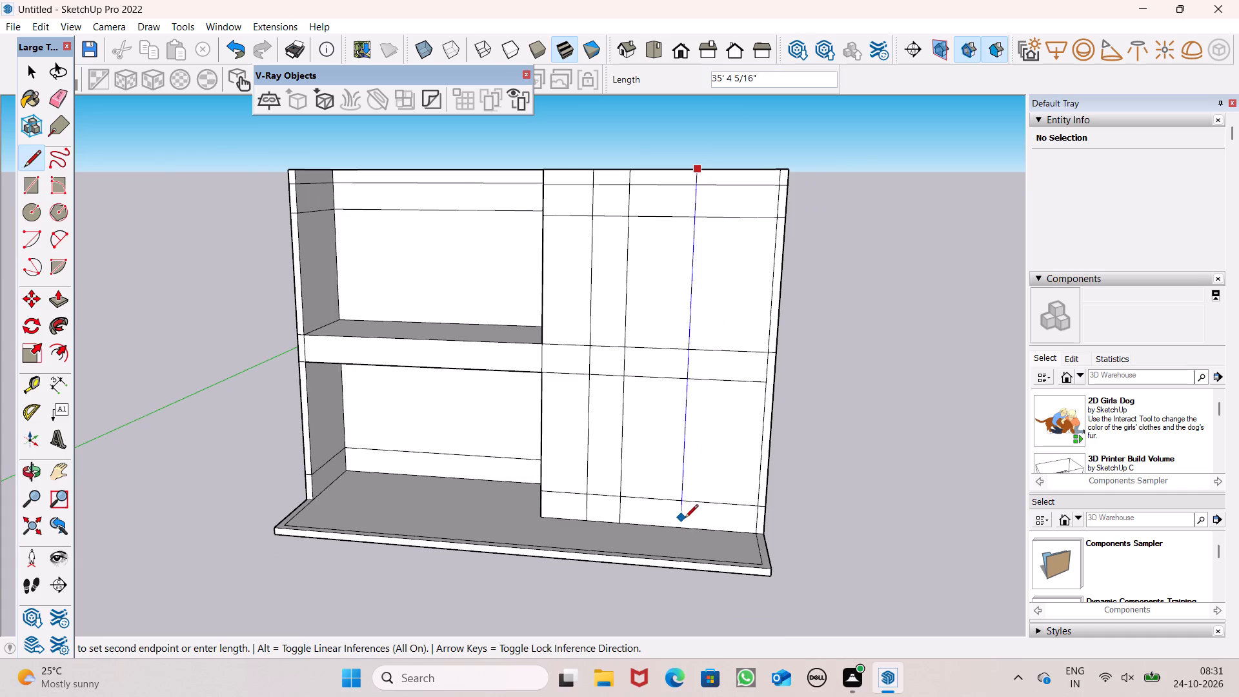
click(685, 523)
scroll(952, 376, down, 2)
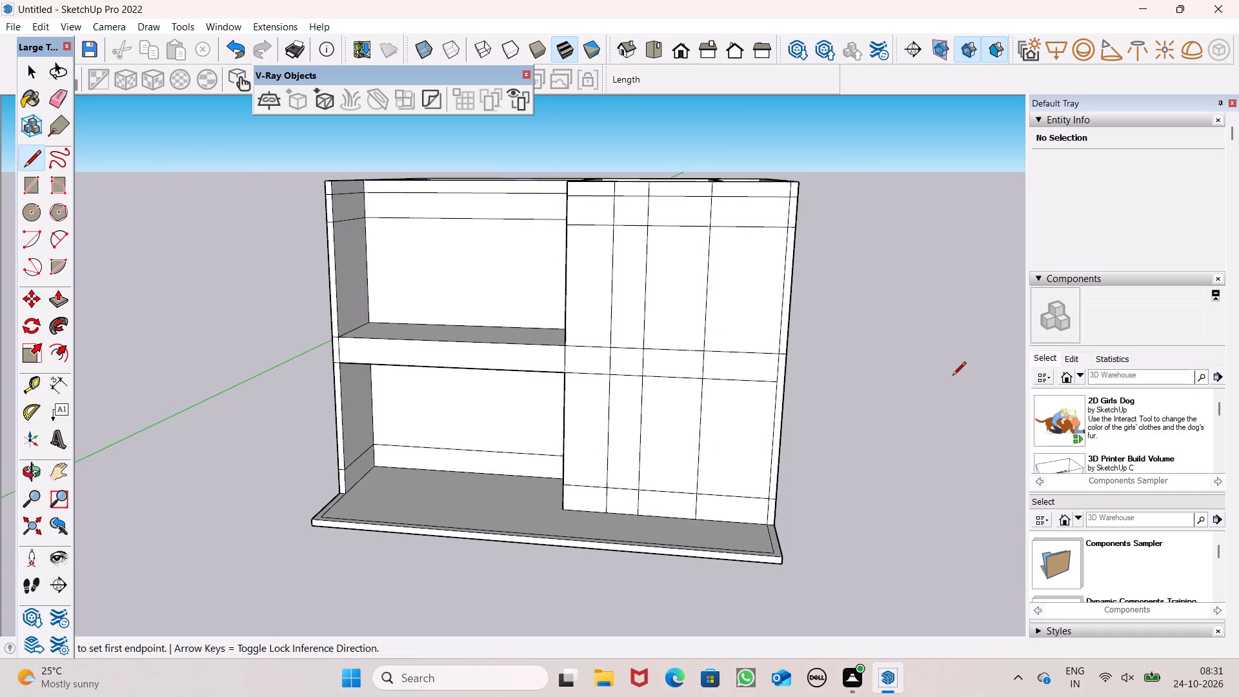
Erase the two upper and two floor-level horizontal segments crossing the front-wall strip between the recess and the first vertical line.
click(59, 94)
scroll(698, 248, down, 1)
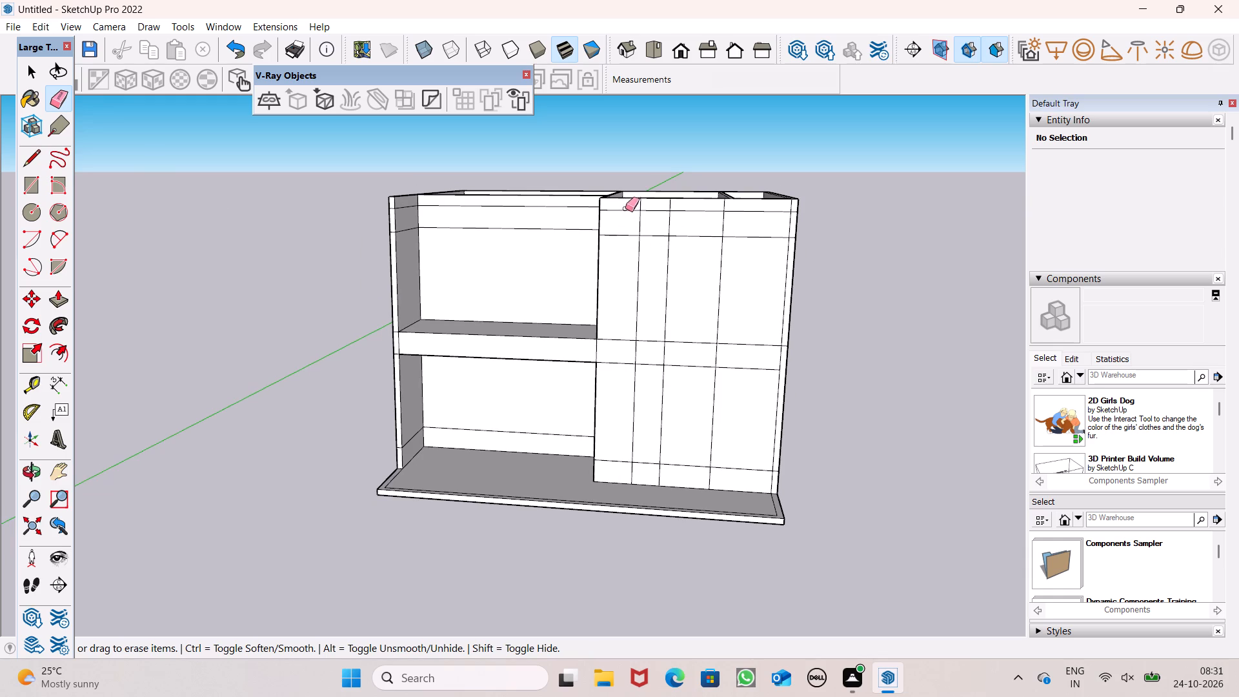
drag(625, 207, 624, 217)
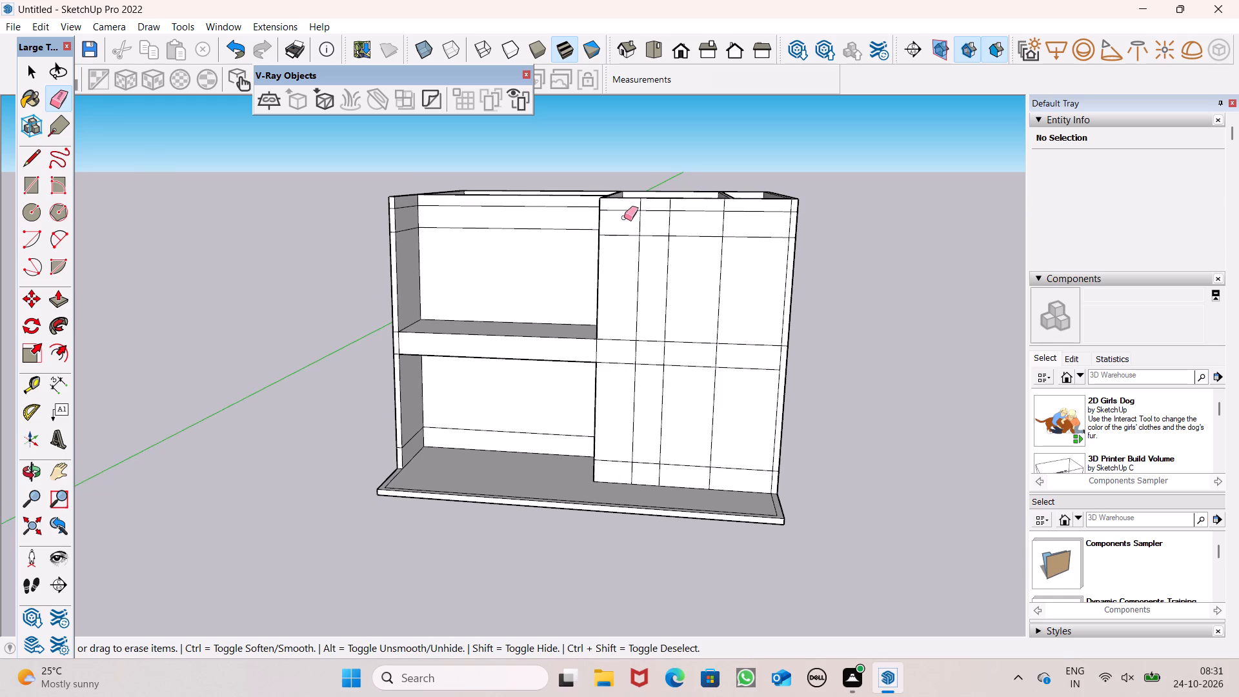
drag(624, 217, 624, 245)
drag(621, 336, 620, 378)
click(620, 378)
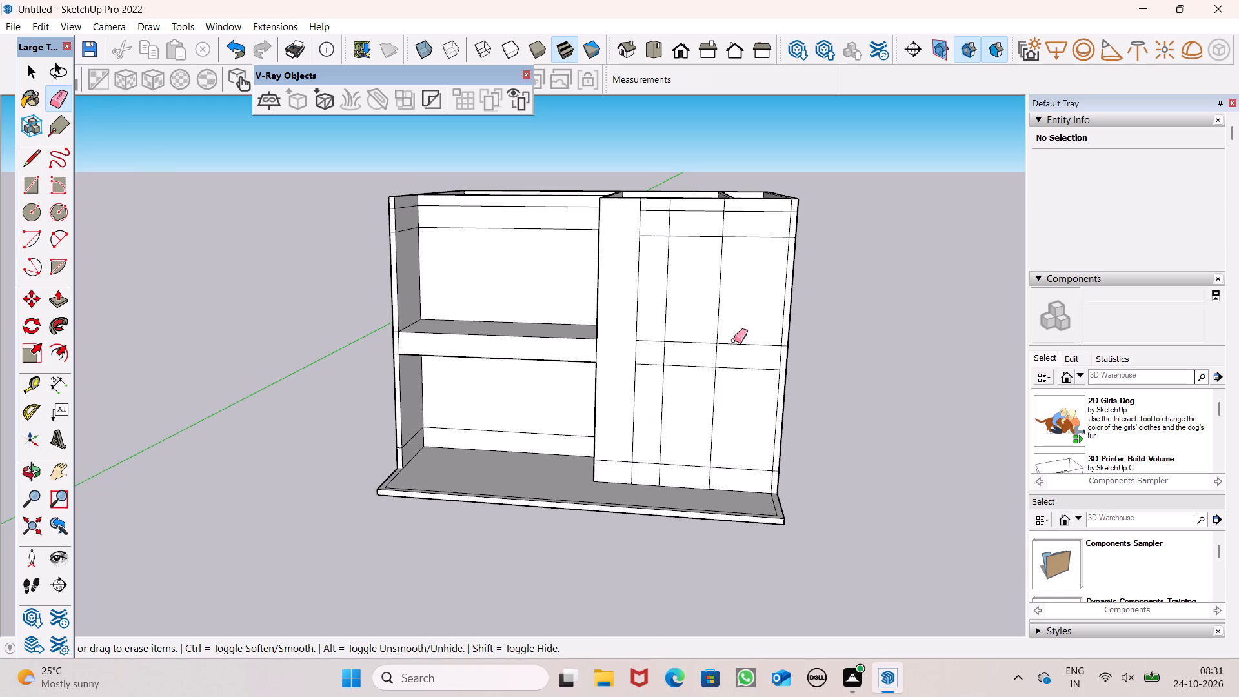
Erase the lower ends of the second and third vertical lines between the horizontal base line and the slab.
scroll(654, 495, up, 7)
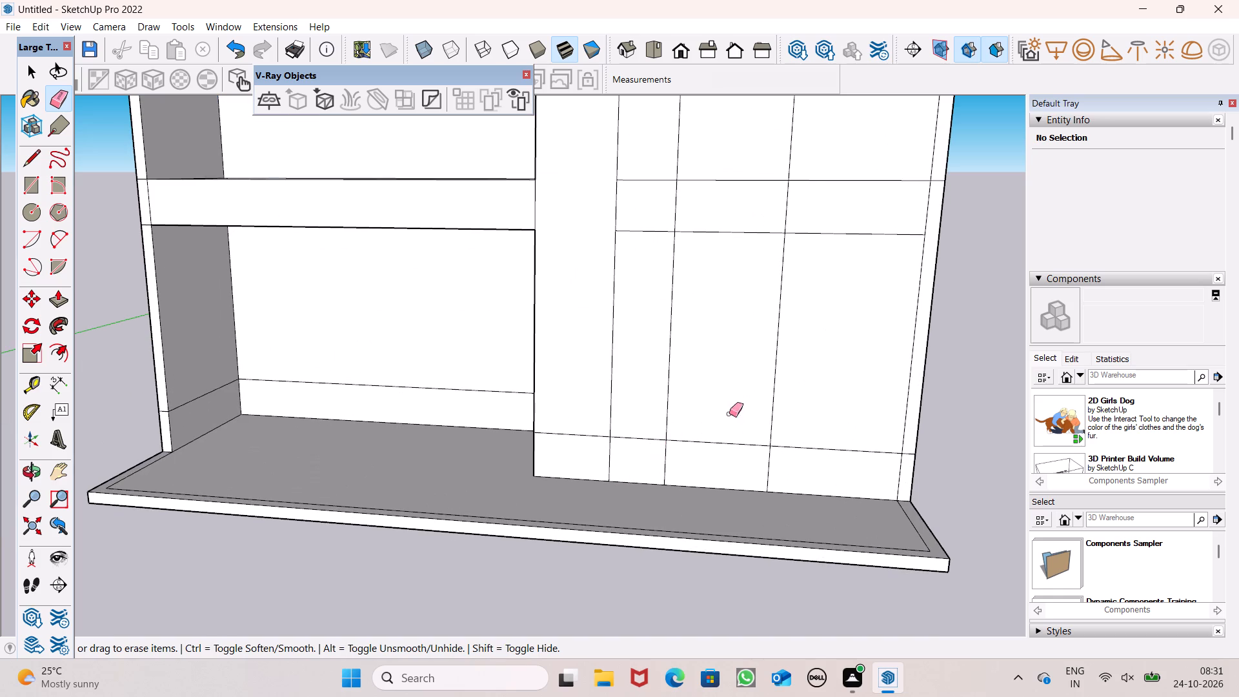
scroll(829, 373, down, 5)
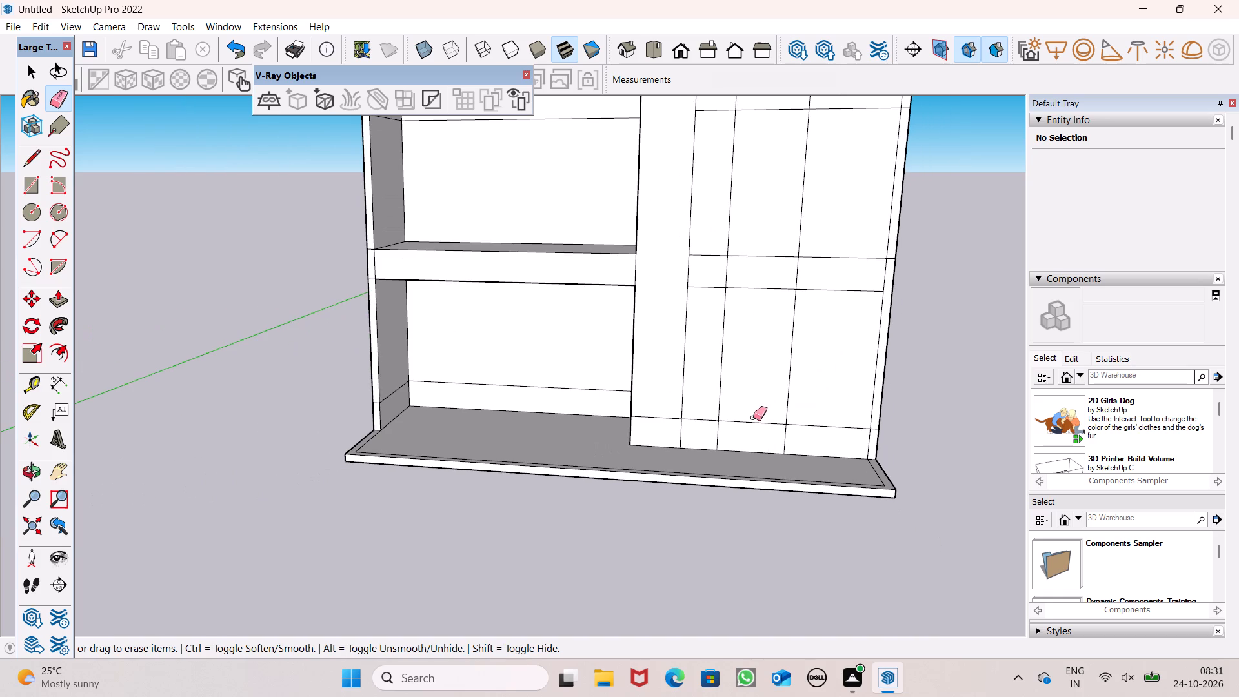
drag(716, 436, 715, 436)
drag(715, 436, 796, 441)
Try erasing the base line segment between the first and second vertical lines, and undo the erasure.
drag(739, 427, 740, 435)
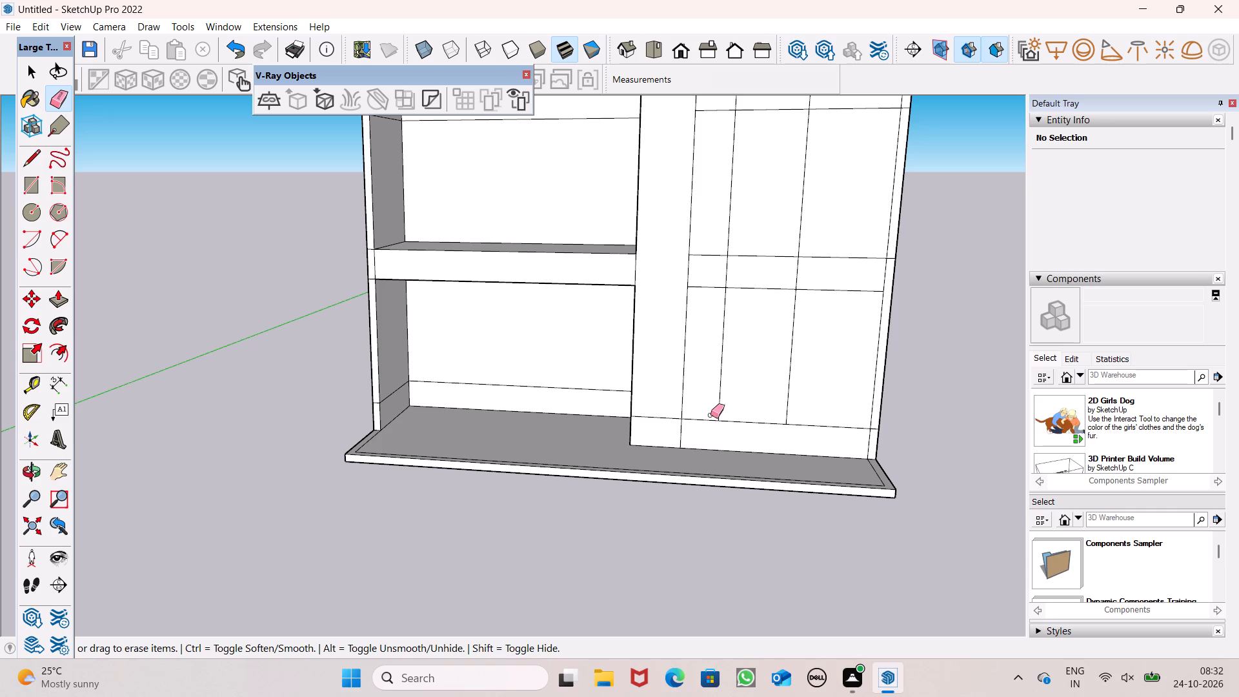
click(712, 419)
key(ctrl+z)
Erase the upper and floor-level horizontal segments crossing the two front-wall strips between the first and third vertical lines.
scroll(782, 404, down, 4)
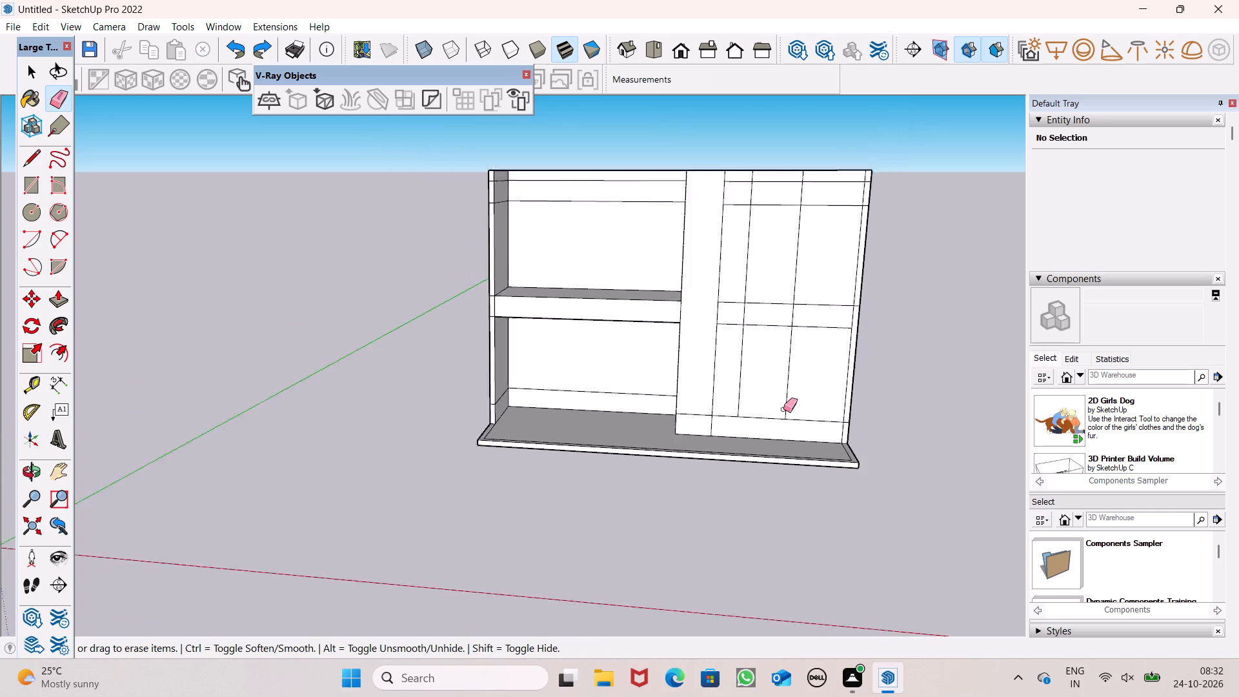
scroll(783, 409, down, 1)
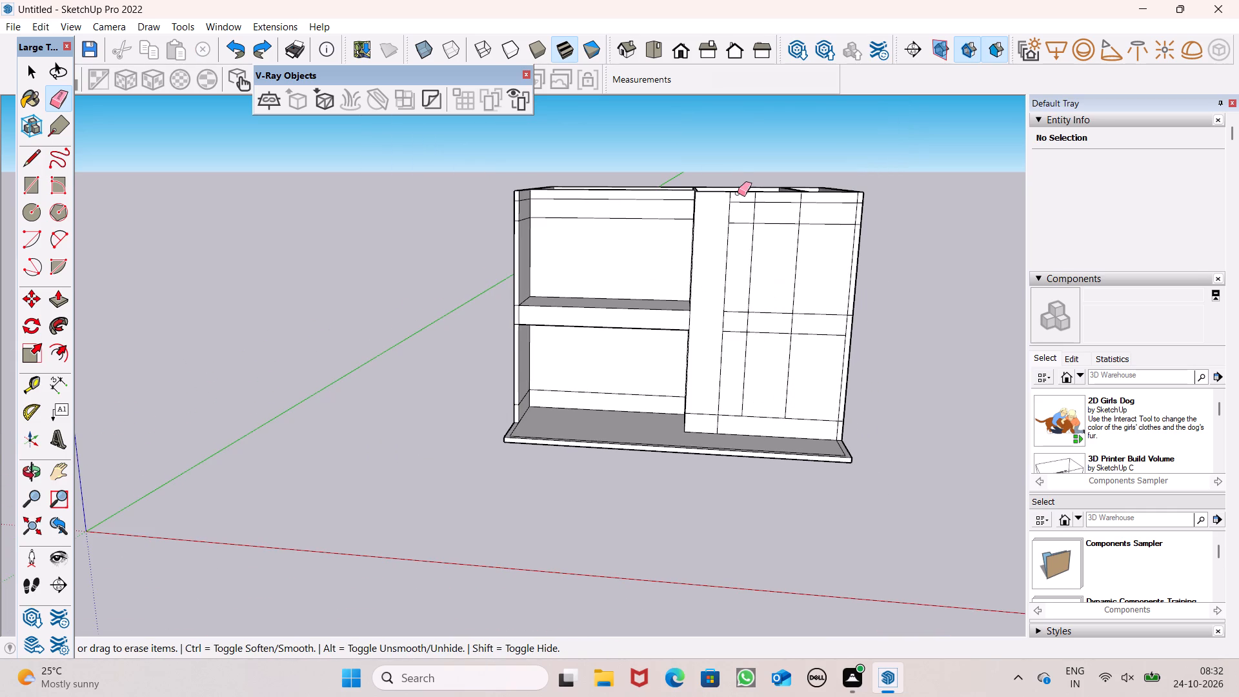
scroll(738, 193, up, 7)
drag(740, 203, 745, 249)
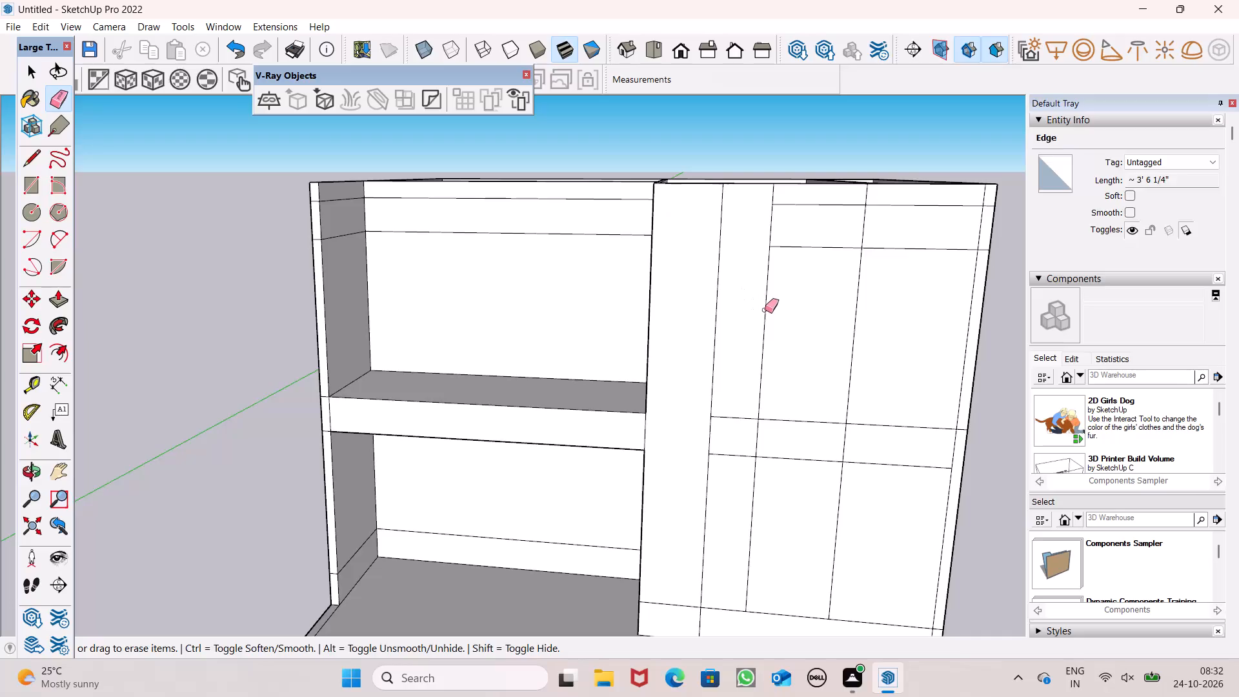
scroll(772, 316, down, 1)
scroll(742, 421, up, 4)
drag(740, 400, 736, 470)
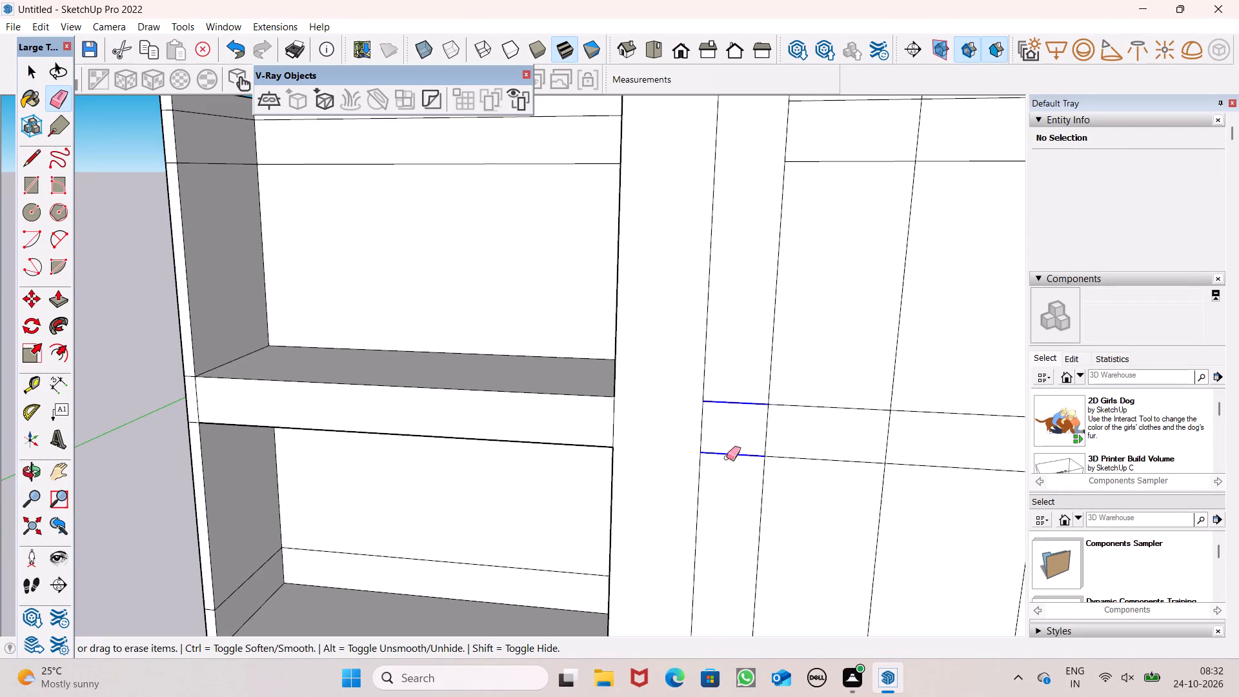
scroll(736, 383, down, 5)
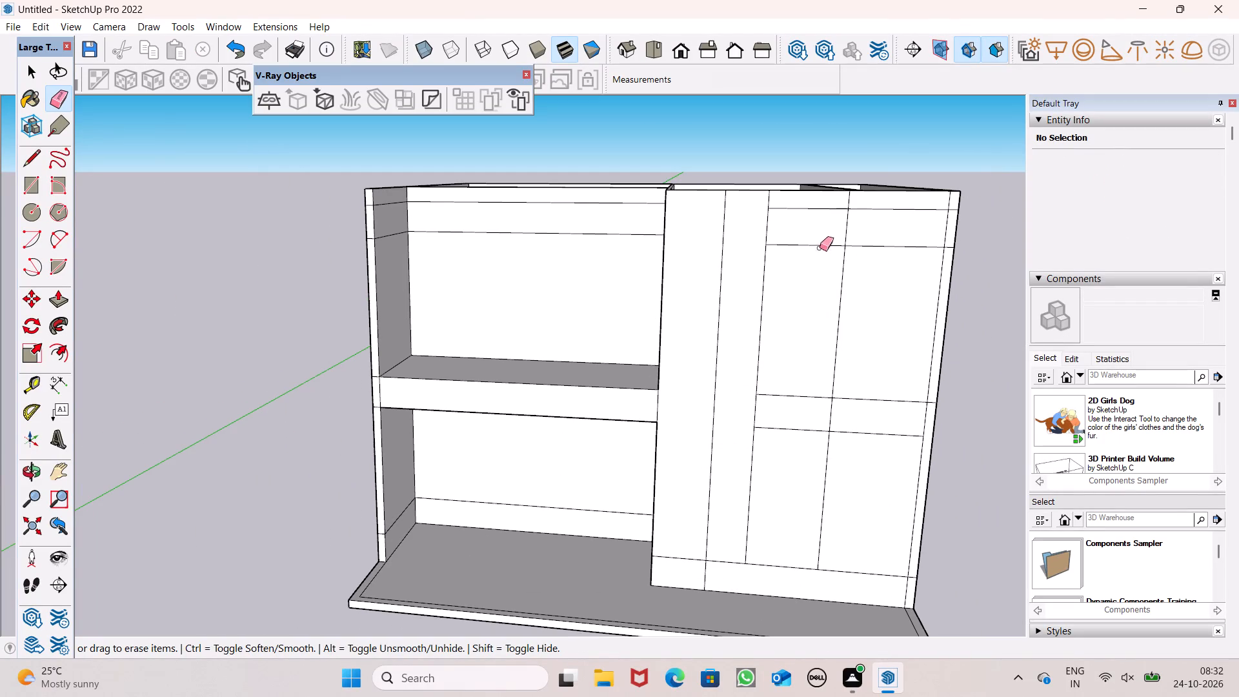
drag(809, 204, 809, 250)
drag(794, 384, 790, 436)
click(790, 438)
key(space)
Erase the base line segment near the slab across the front-wall strip beside the recess.
scroll(763, 295, down, 7)
middle_drag(818, 358, 909, 496)
scroll(909, 481, up, 1)
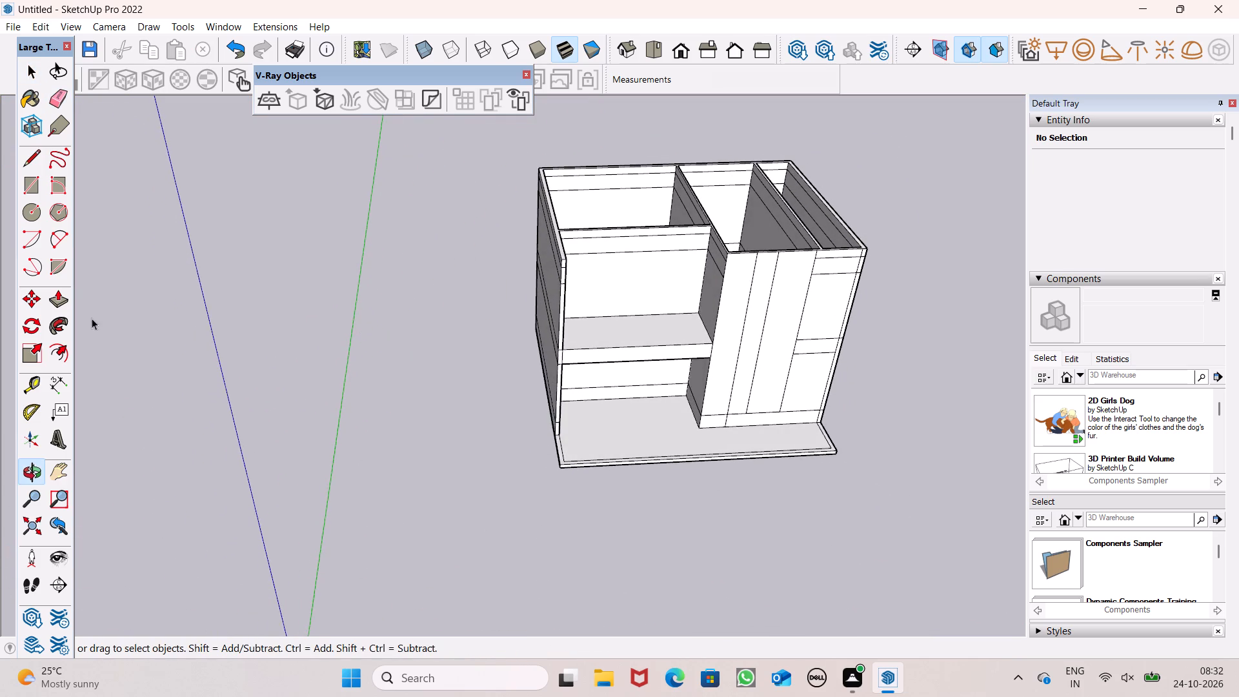
click(54, 296)
ctrl+scroll(780, 278, up, 3)
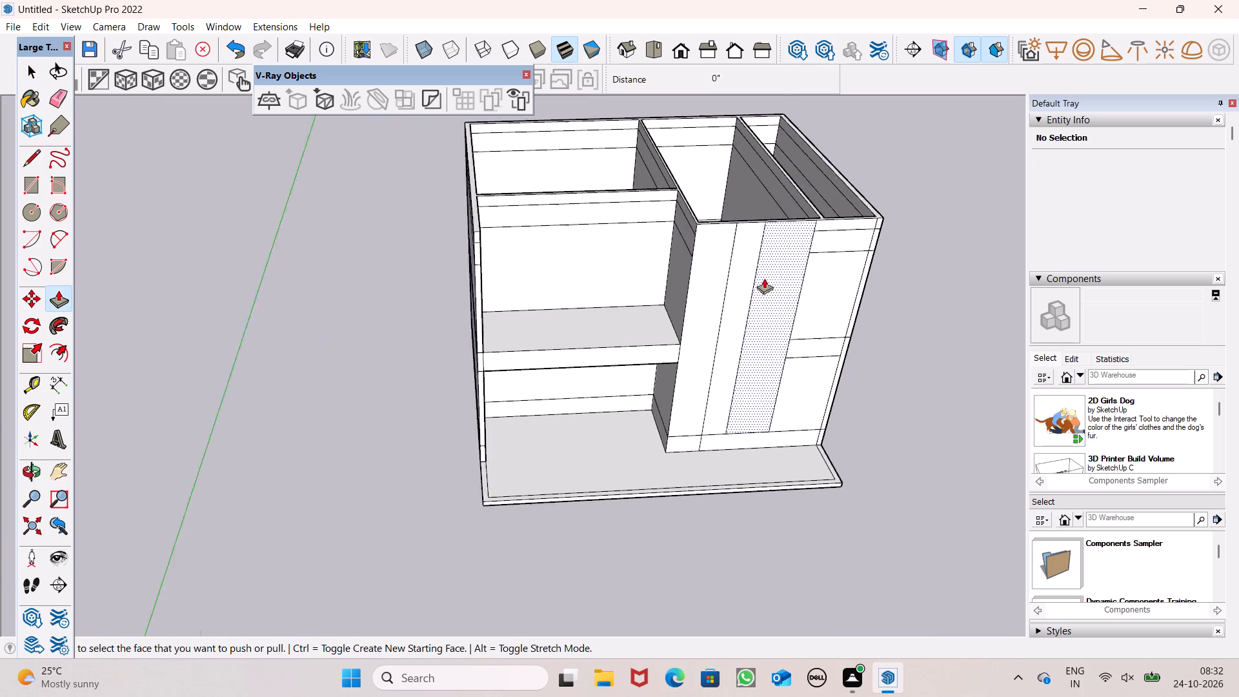
ctrl+scroll(764, 278, up, 3)
scroll(725, 295, down, 3)
middle_drag(703, 356, 754, 418)
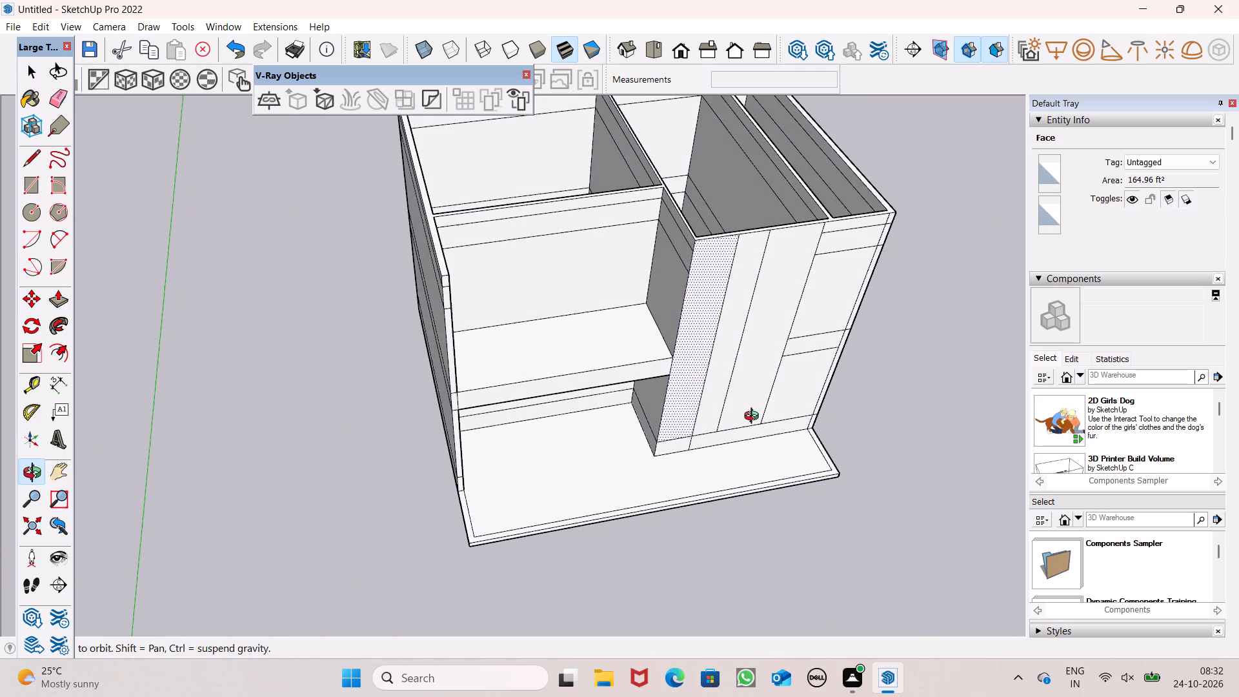
middle_drag(754, 418, 756, 418)
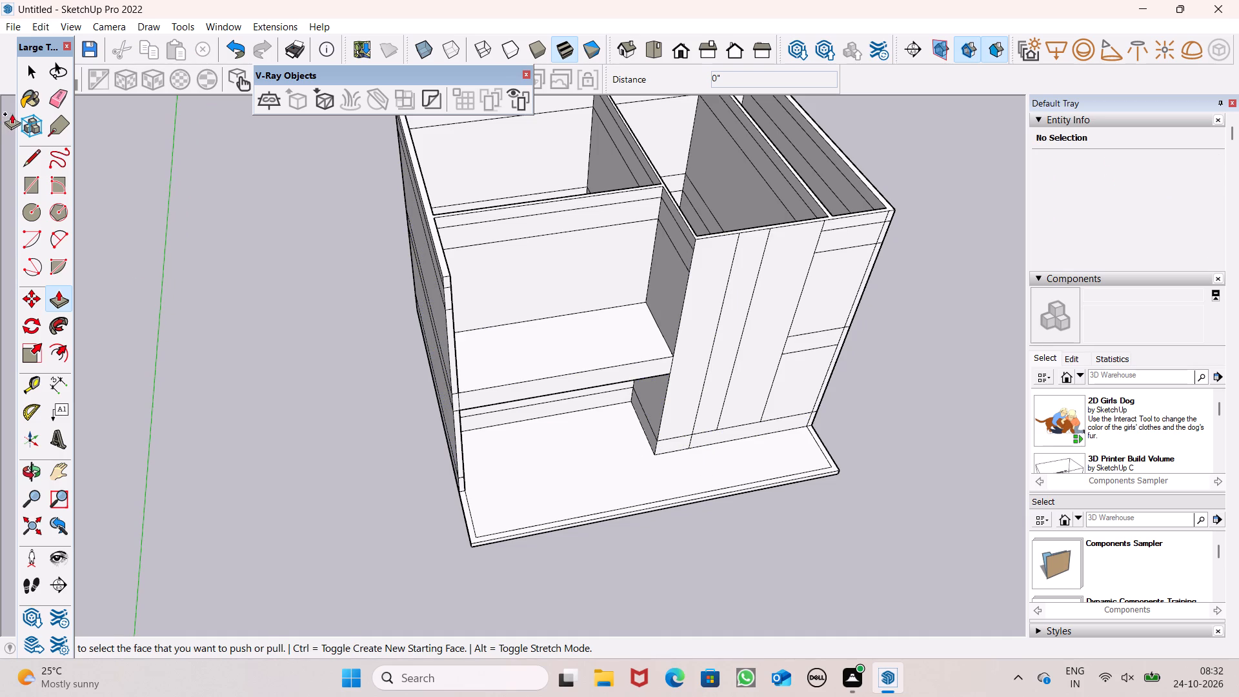
drag(57, 100, 72, 106)
scroll(612, 472, up, 5)
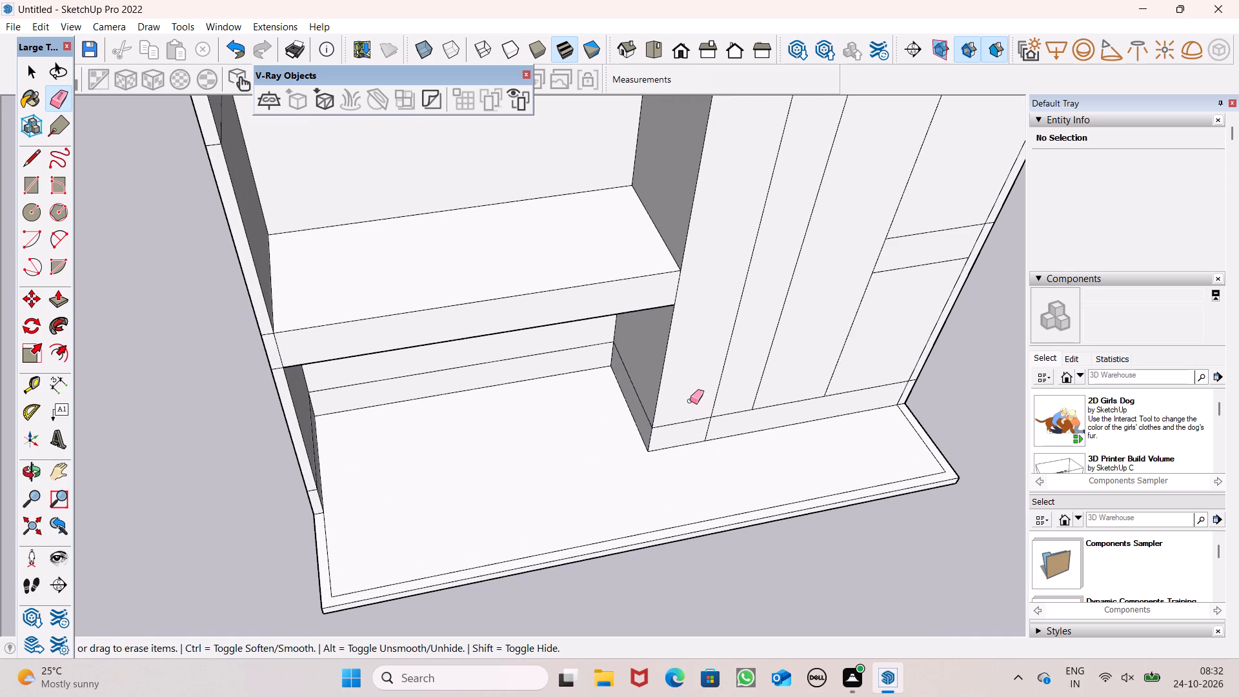
drag(690, 410, 683, 435)
scroll(599, 441, down, 5)
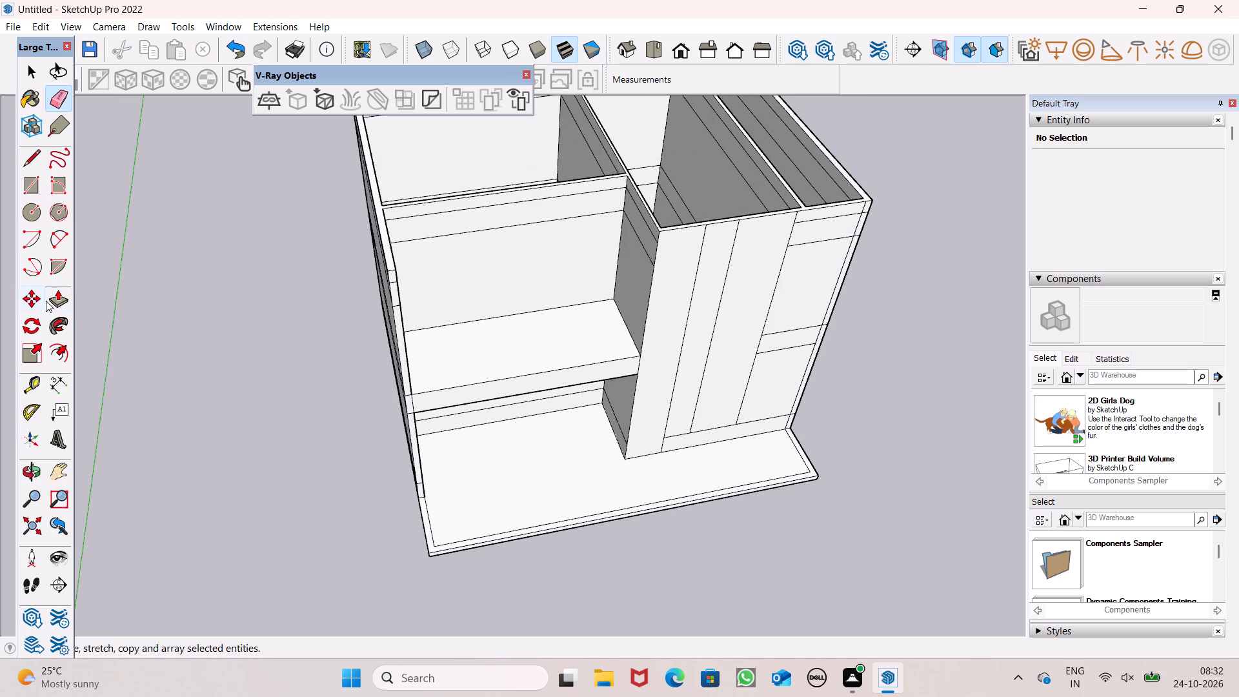
Pull the full-height strip beside the recess outward in successive pulls to form a column, finishing with a 1' 2 3/4" pull.
drag(54, 305, 67, 301)
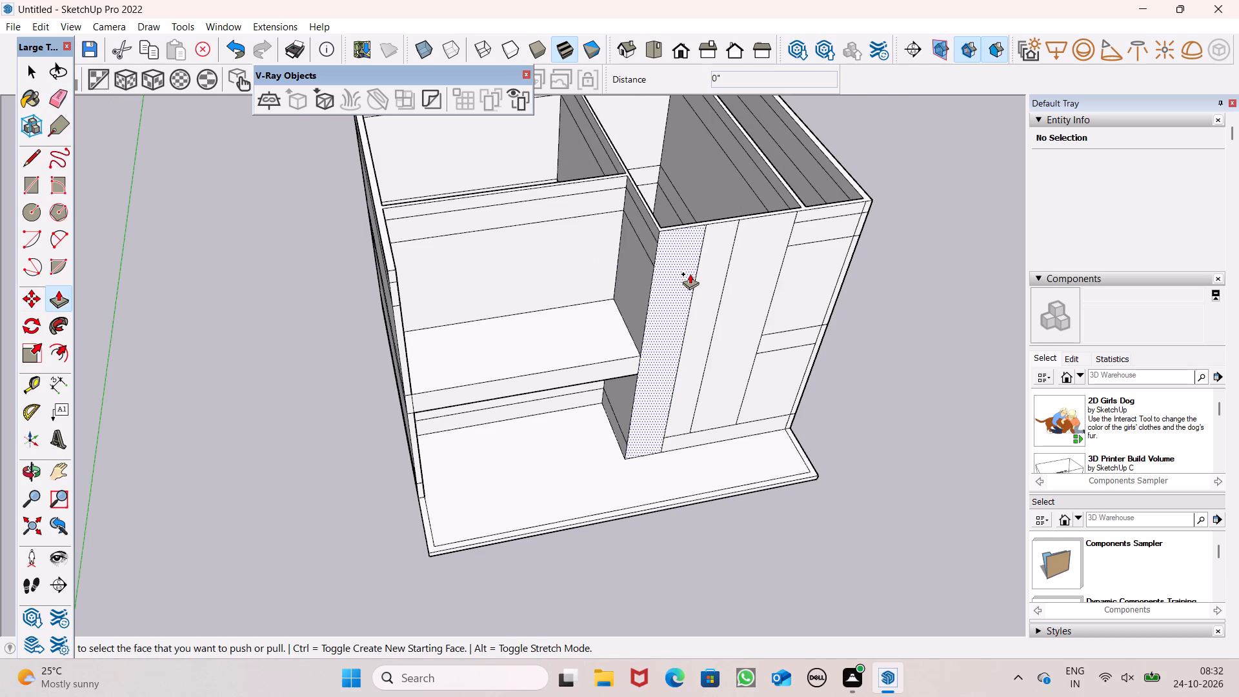
scroll(690, 274, up, 5)
drag(683, 270, 680, 285)
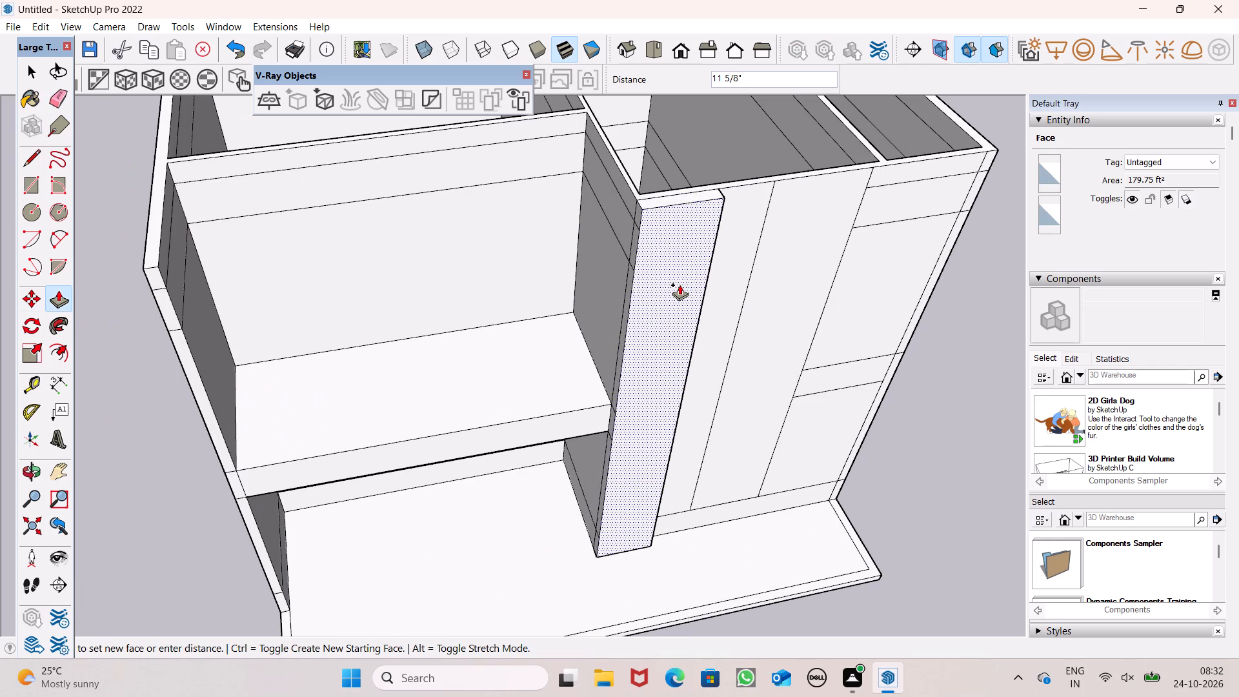
drag(680, 285, 679, 292)
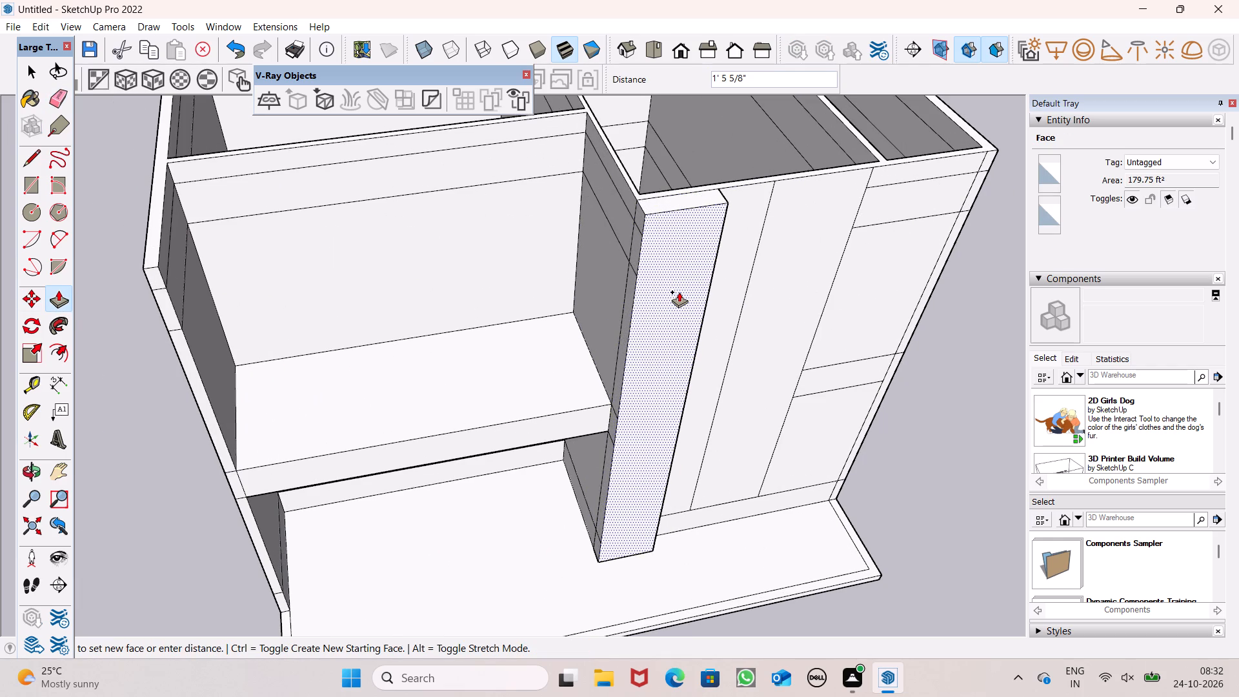
drag(679, 292, 679, 293)
drag(679, 293, 679, 298)
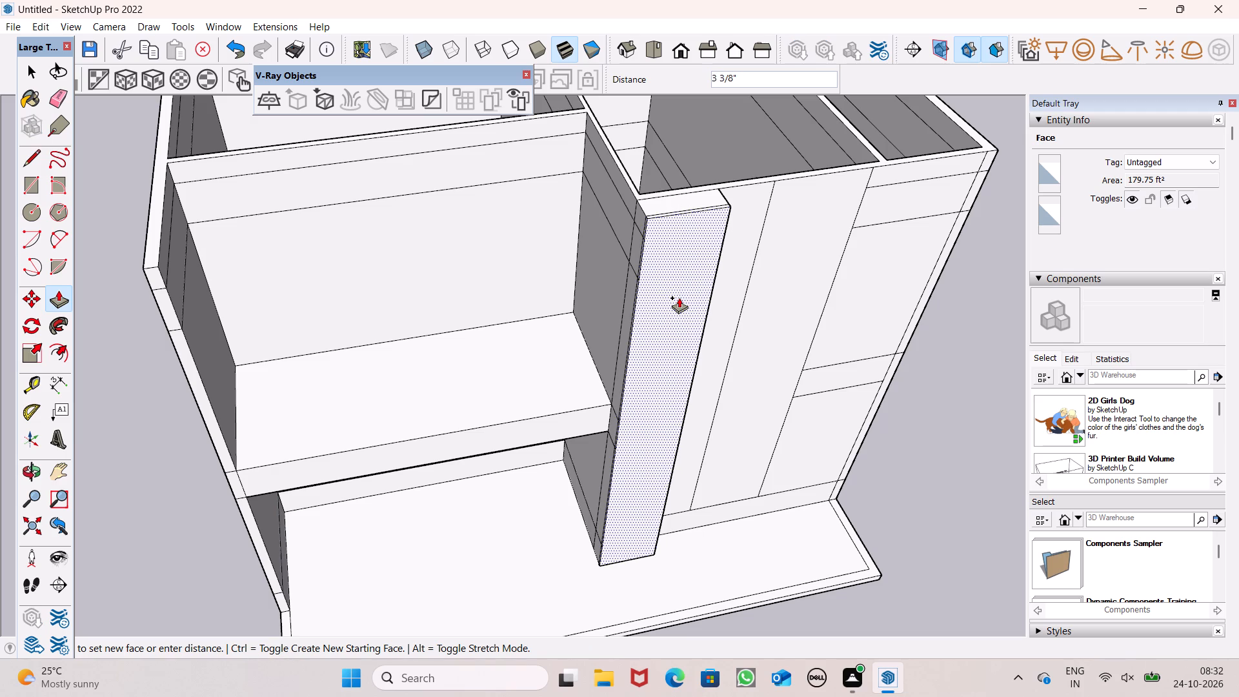
drag(679, 298, 679, 303)
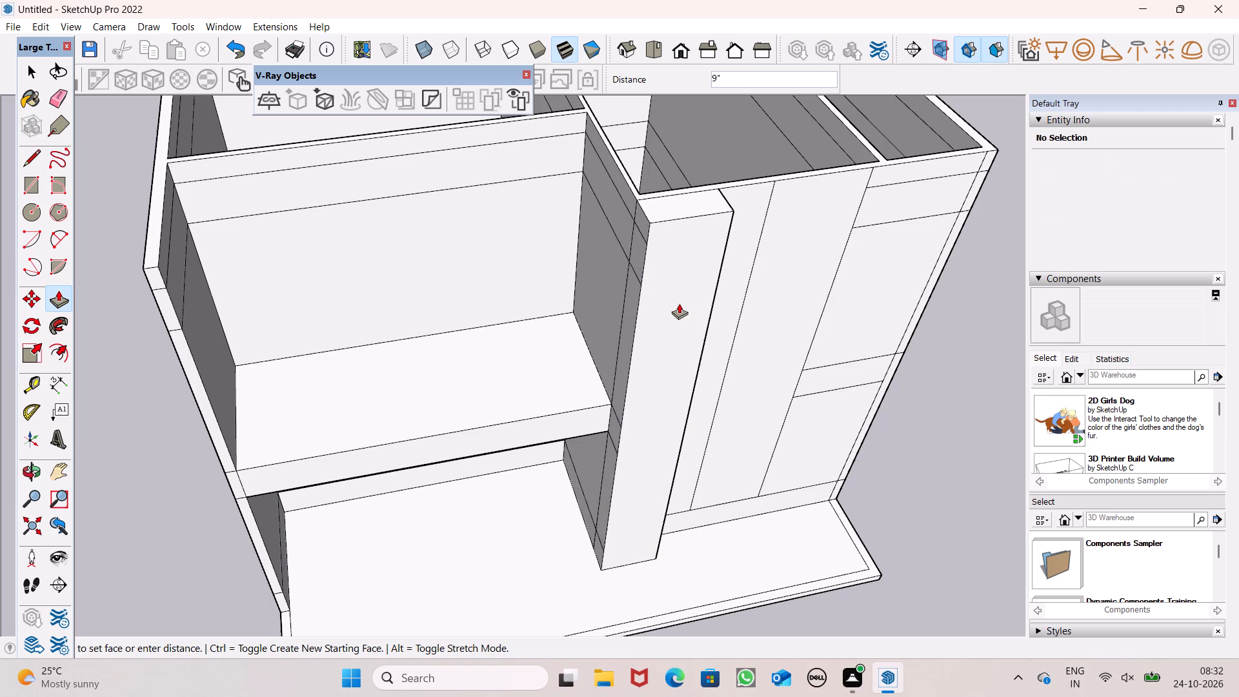
drag(679, 303, 677, 311)
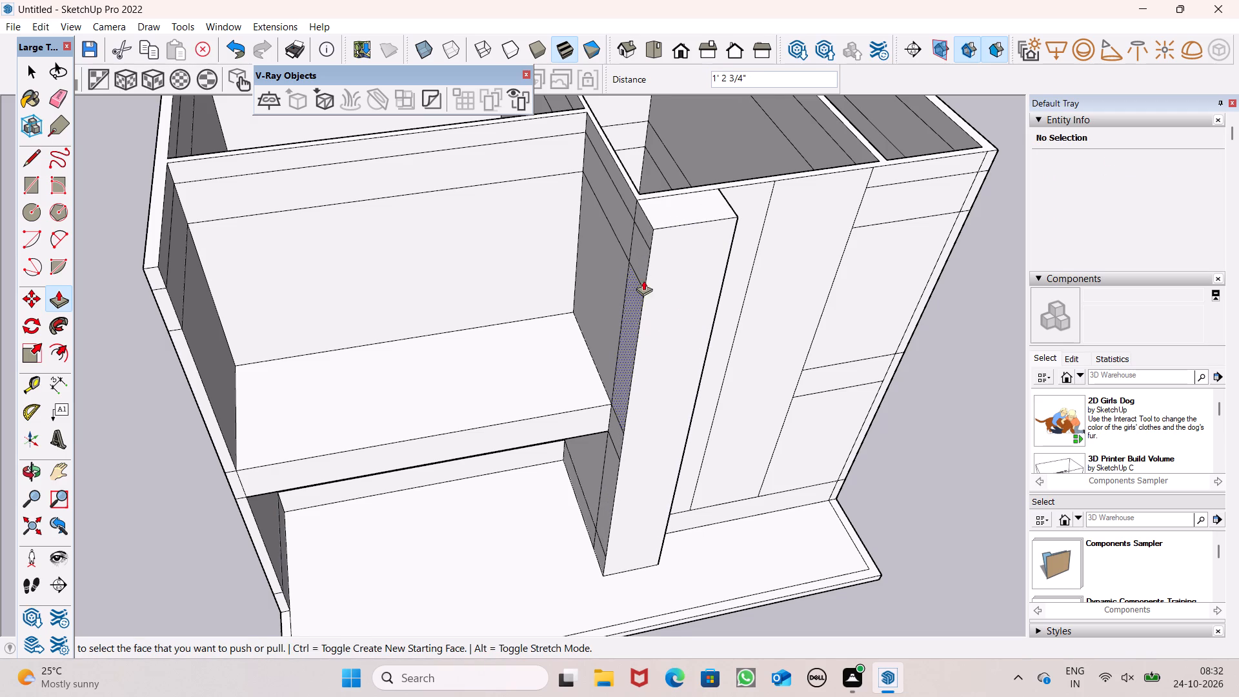
Pull the strip between the second and third vertical lines outward, flush with the front of the column beside the recess.
scroll(617, 247, down, 6)
middle_drag(618, 311, 379, 206)
scroll(520, 185, down, 1)
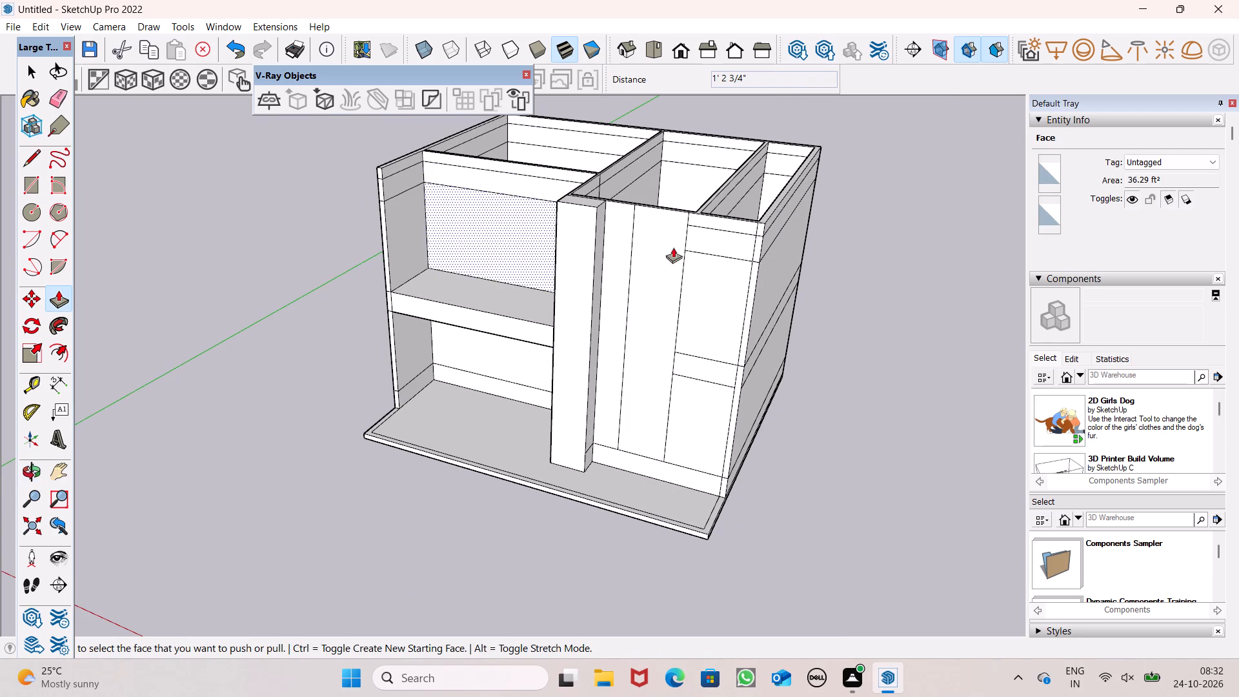
drag(665, 251, 634, 281)
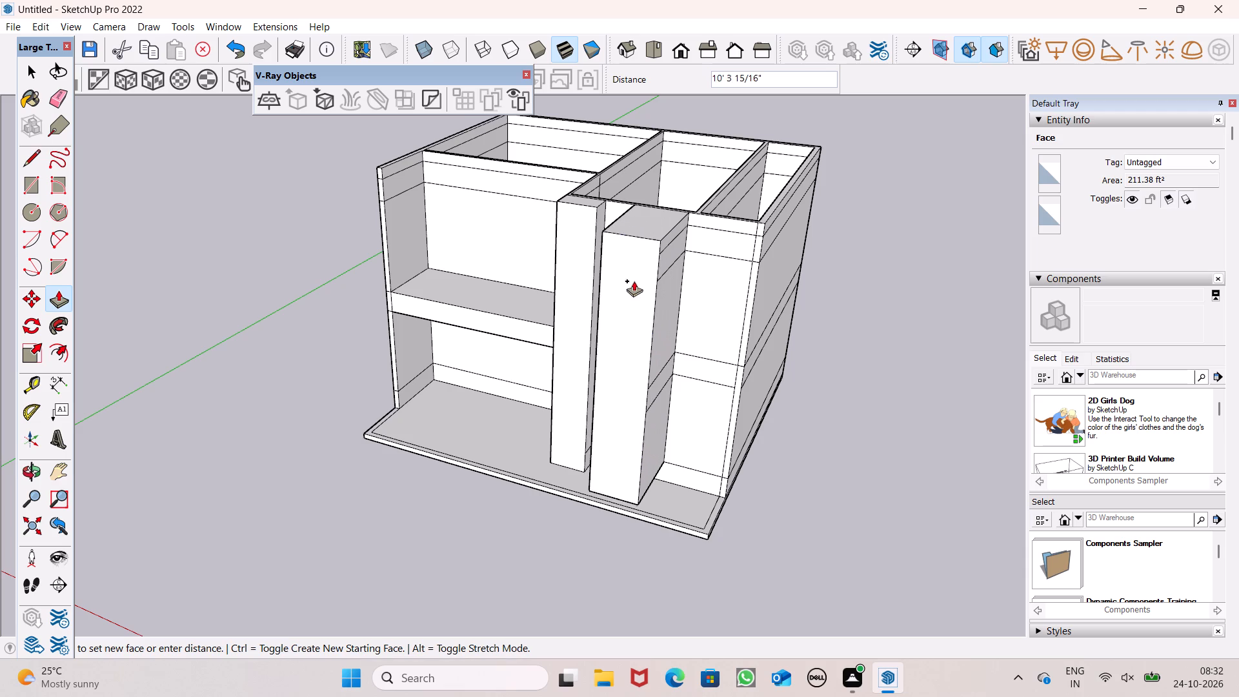
drag(634, 281, 581, 221)
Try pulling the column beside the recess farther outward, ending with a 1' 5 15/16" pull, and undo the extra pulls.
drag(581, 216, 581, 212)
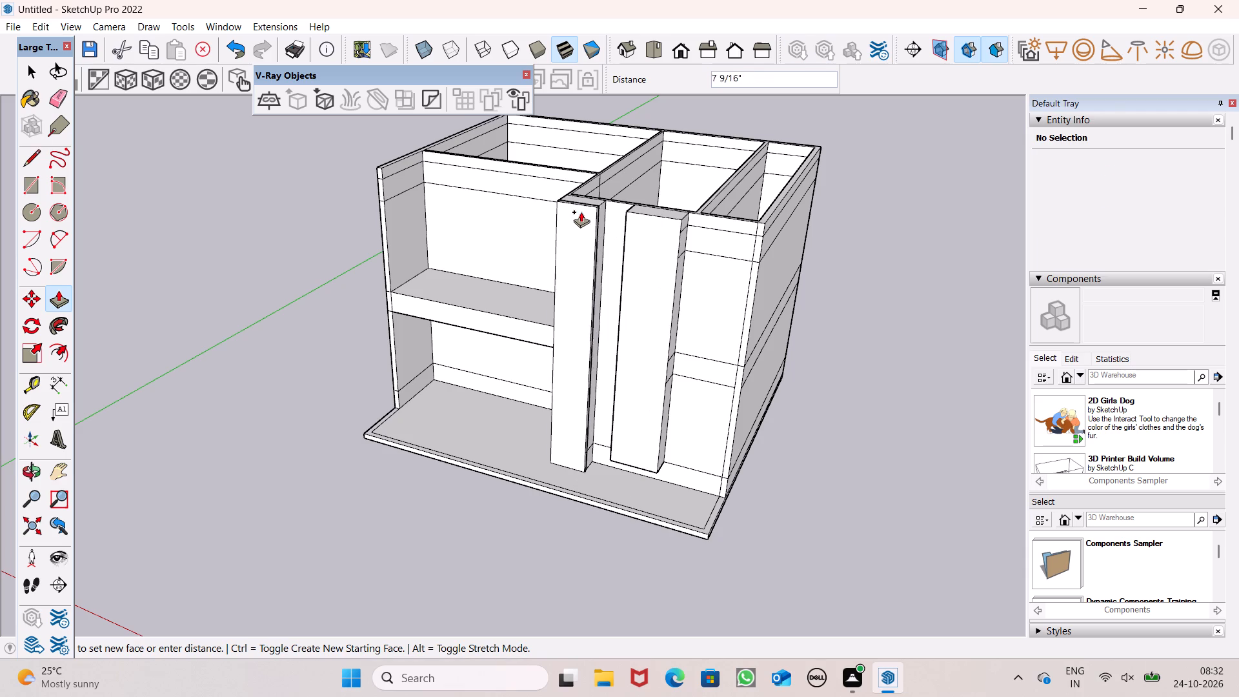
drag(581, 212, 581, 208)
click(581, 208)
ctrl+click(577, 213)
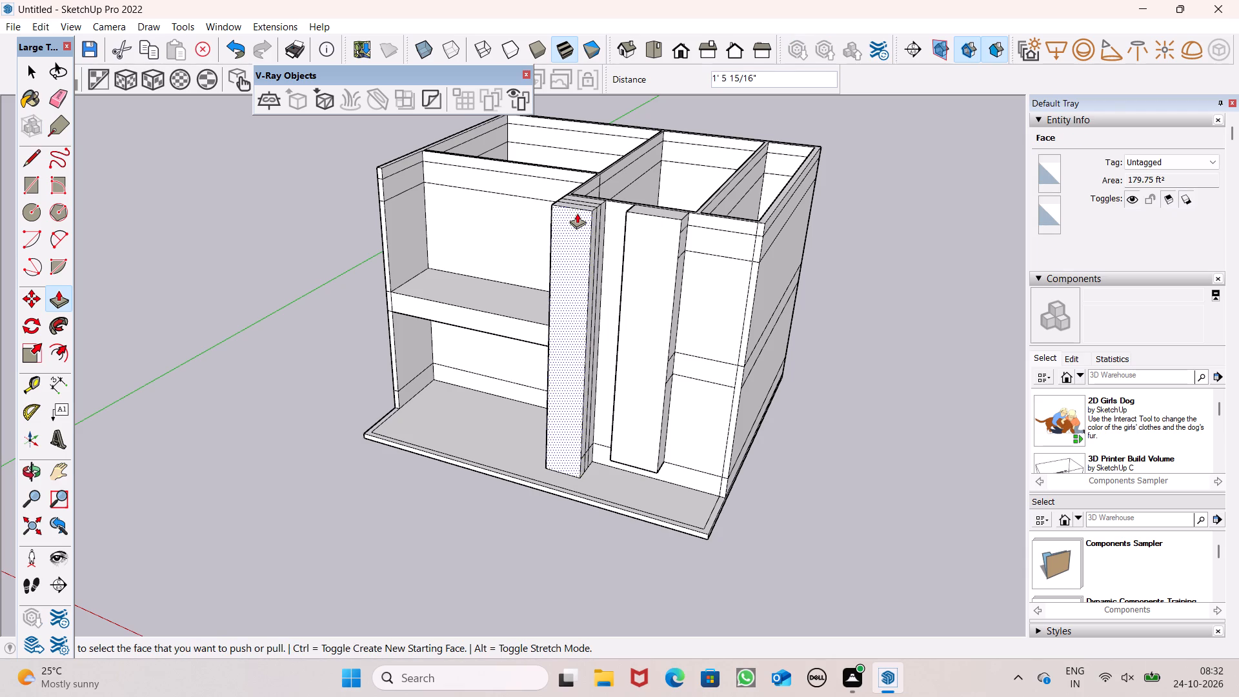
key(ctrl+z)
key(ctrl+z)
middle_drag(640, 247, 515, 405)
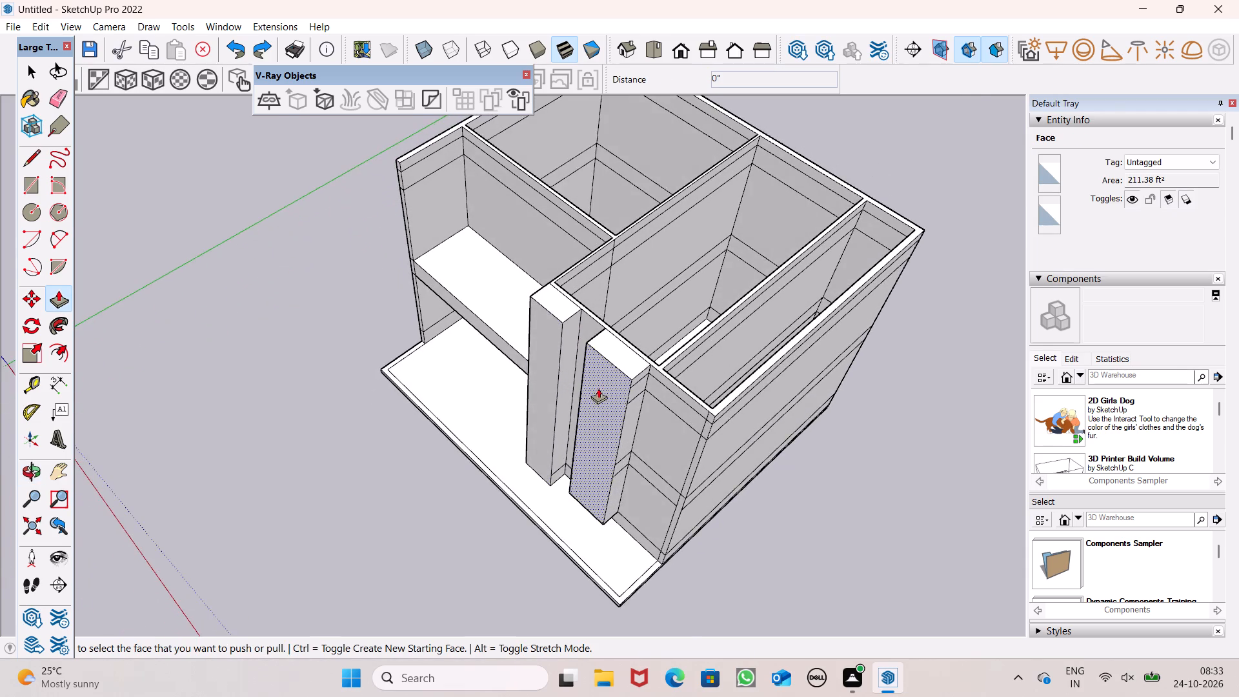
Push/Pull the second column's front face to align it with the front of the column beside the recess.
scroll(596, 387, up, 5)
drag(607, 348, 538, 289)
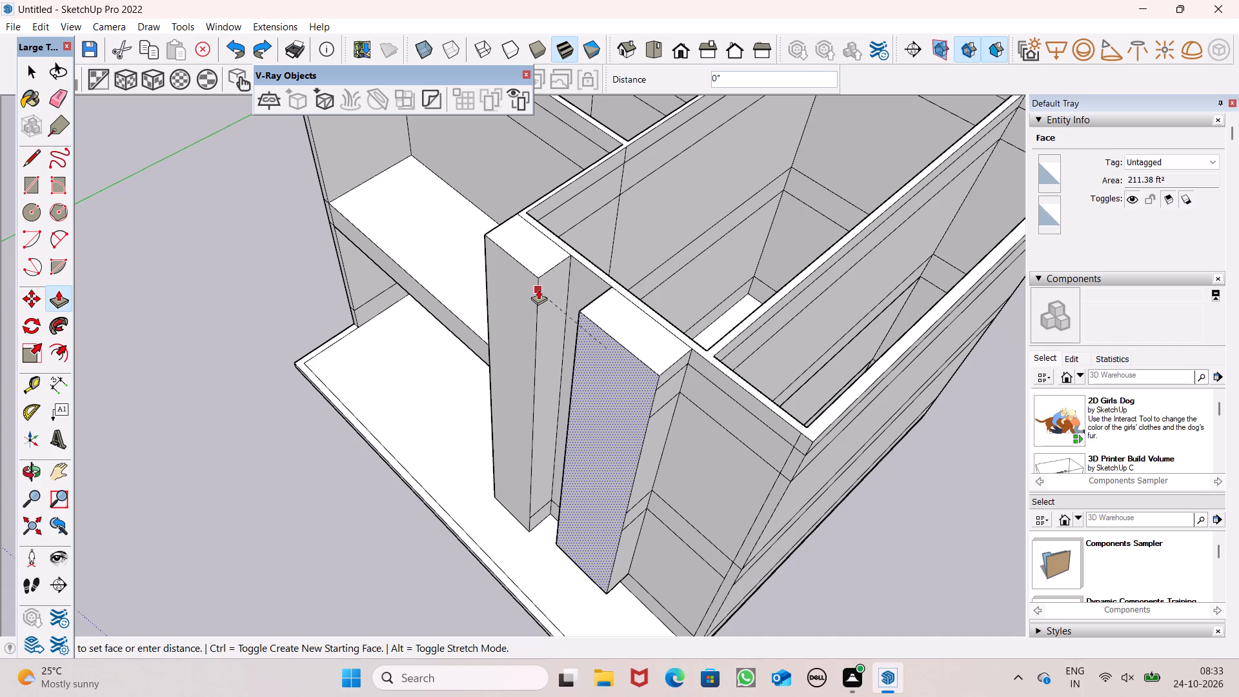
drag(538, 289, 534, 282)
Pull the underside of the second column down 3' to meet the porch slab.
scroll(638, 221, down, 7)
middle_drag(605, 360, 809, 31)
scroll(809, 31, up, 1)
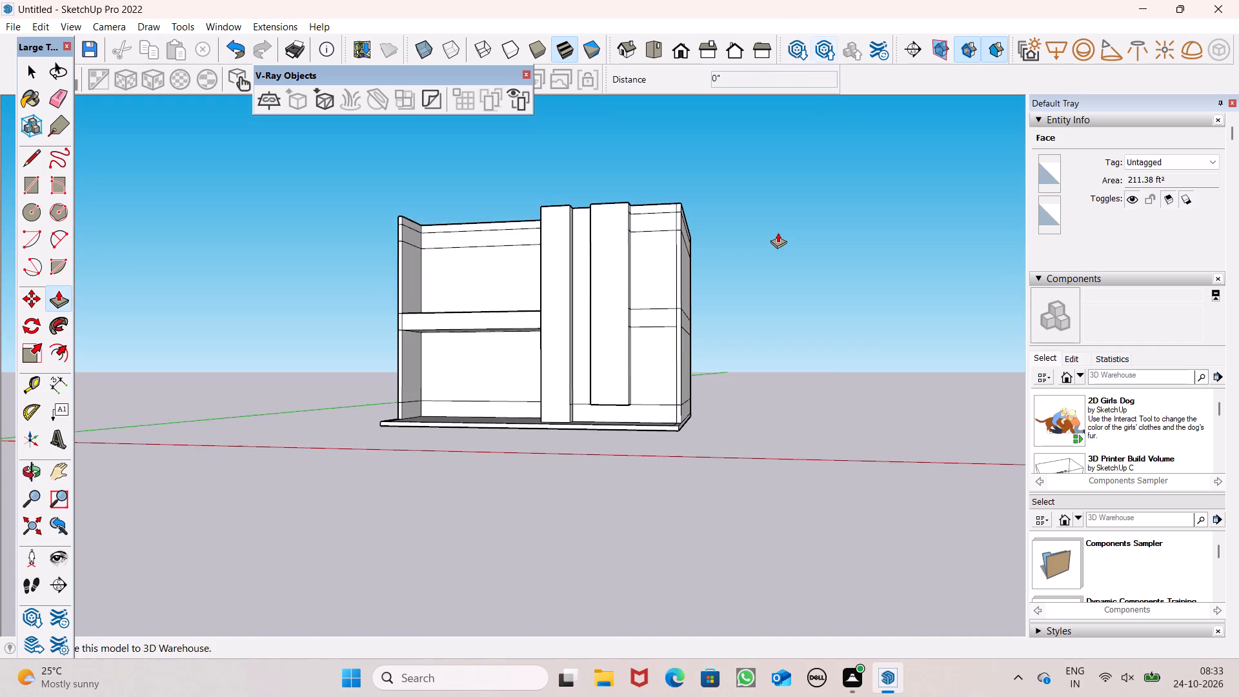
scroll(634, 381, up, 7)
middle_drag(492, 520, 491, 501)
scroll(491, 519, up, 1)
middle_drag(525, 499, 525, 501)
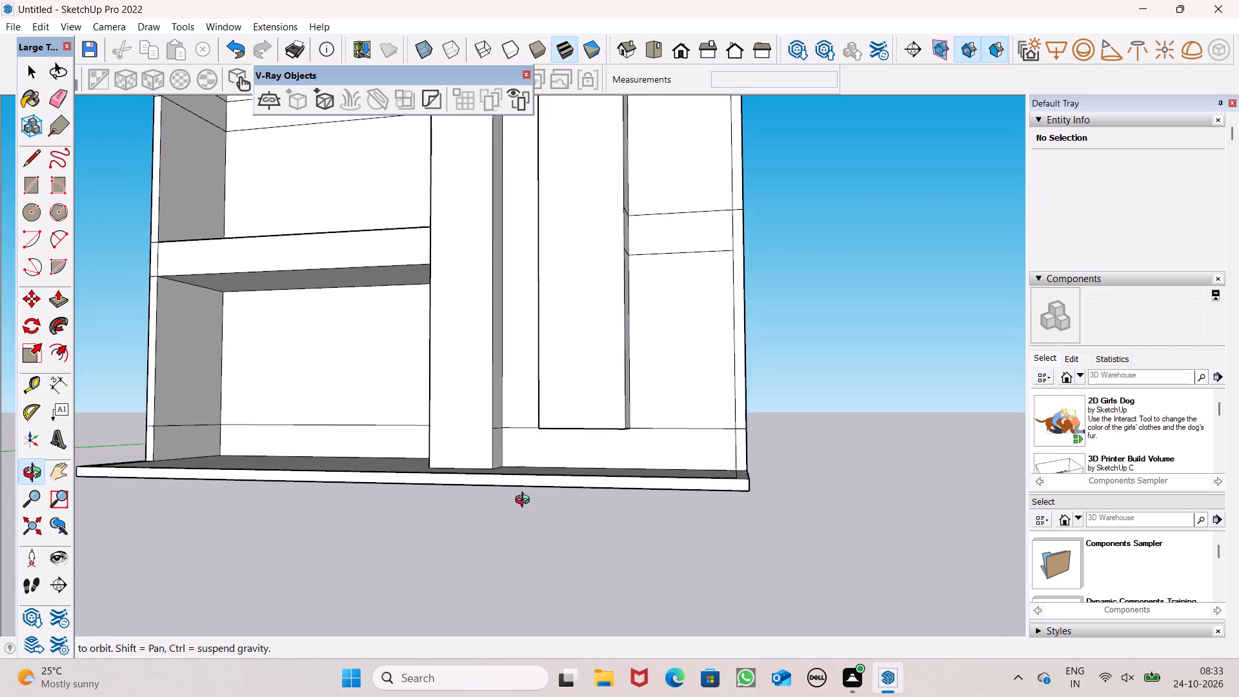
middle_drag(525, 501, 592, 458)
scroll(675, 413, up, 7)
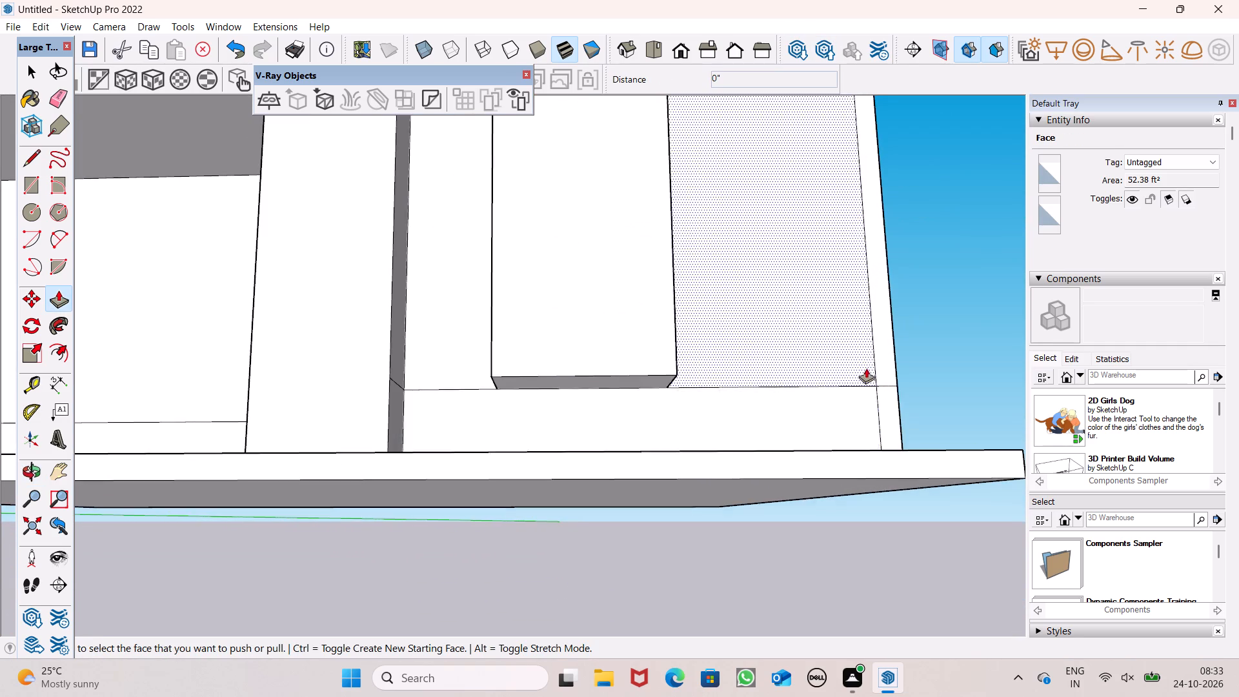
scroll(867, 367, up, 1)
scroll(867, 367, down, 7)
scroll(812, 404, up, 1)
middle_drag(812, 425, 811, 501)
scroll(690, 442, up, 4)
middle_drag(694, 438, 669, 394)
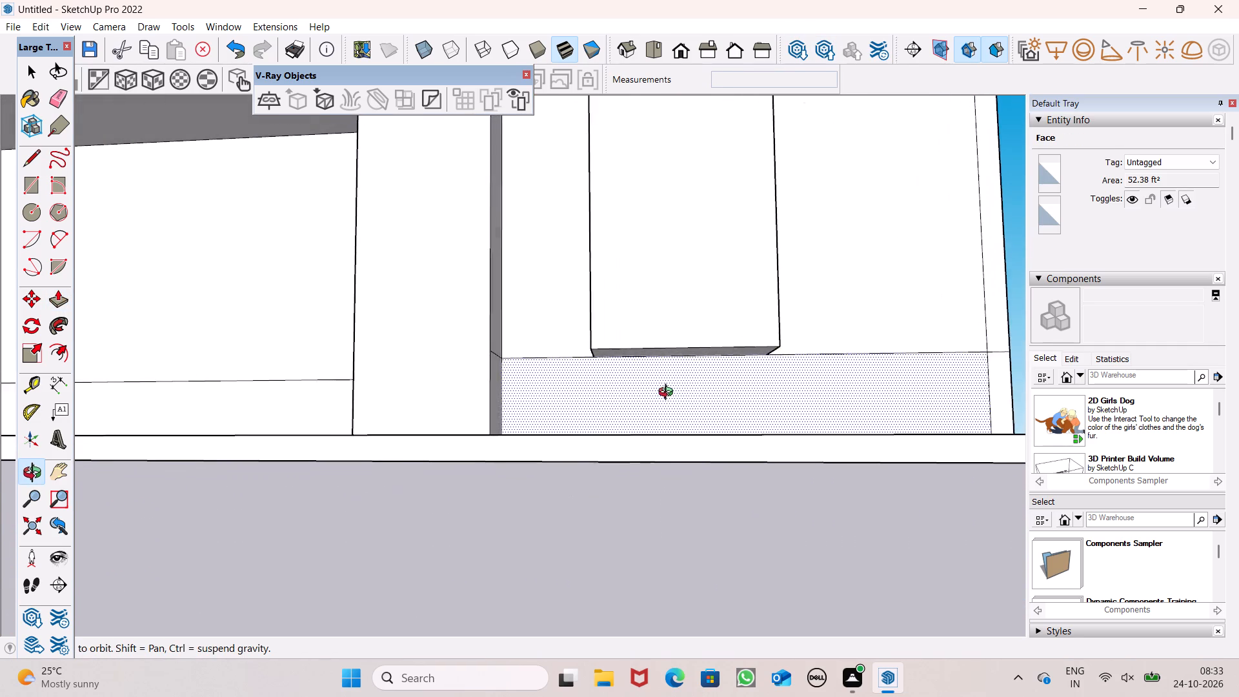
middle_drag(669, 394, 607, 378)
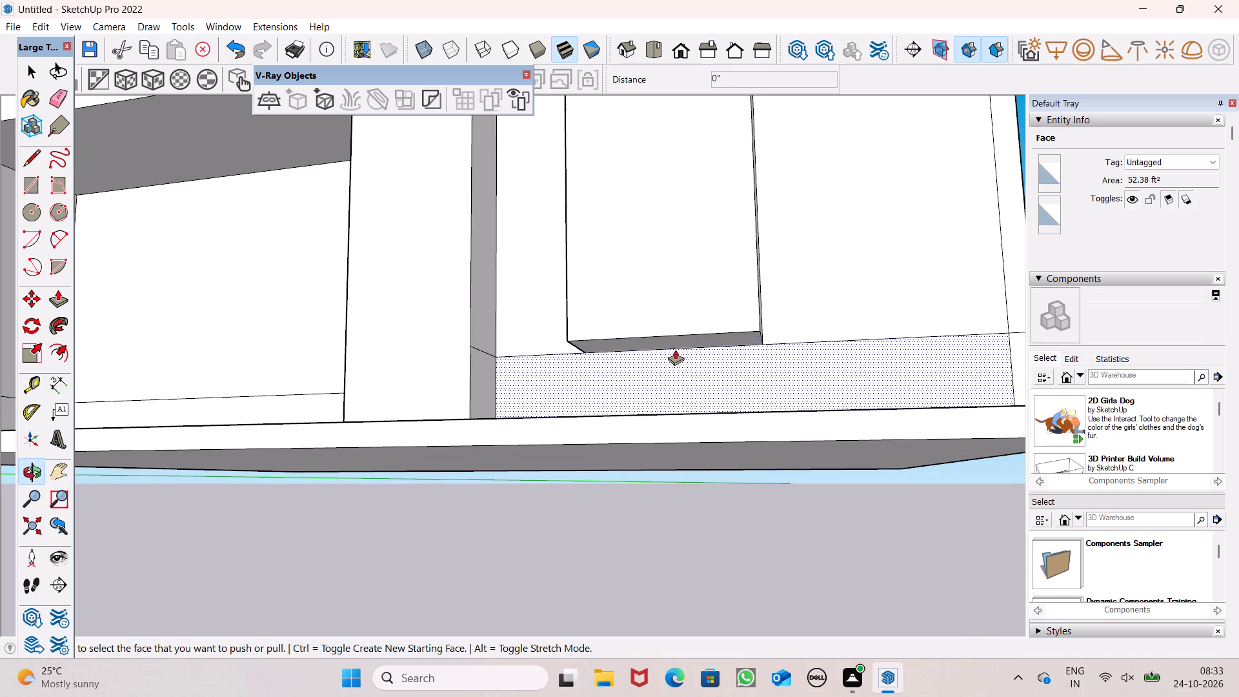
drag(678, 343, 667, 418)
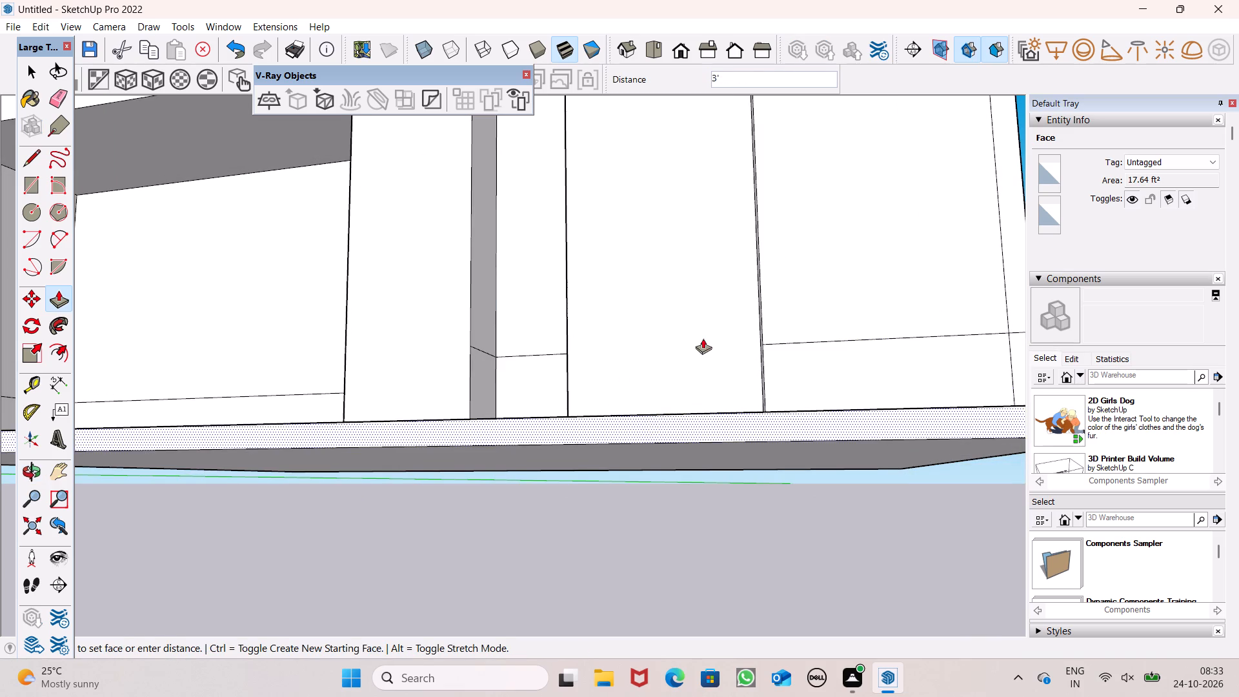
Examine the two columns and the front wall from several angles.
scroll(703, 338, down, 4)
middle_drag(701, 371, 688, 546)
scroll(792, 426, down, 10)
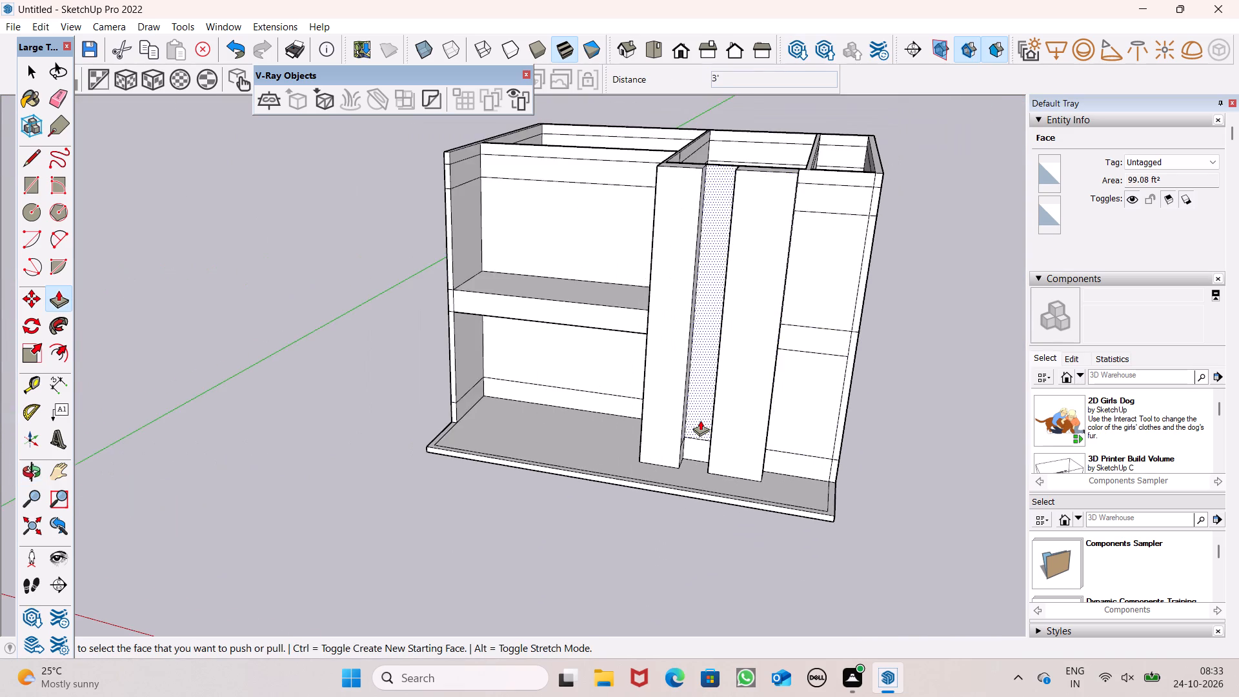
scroll(700, 420, down, 3)
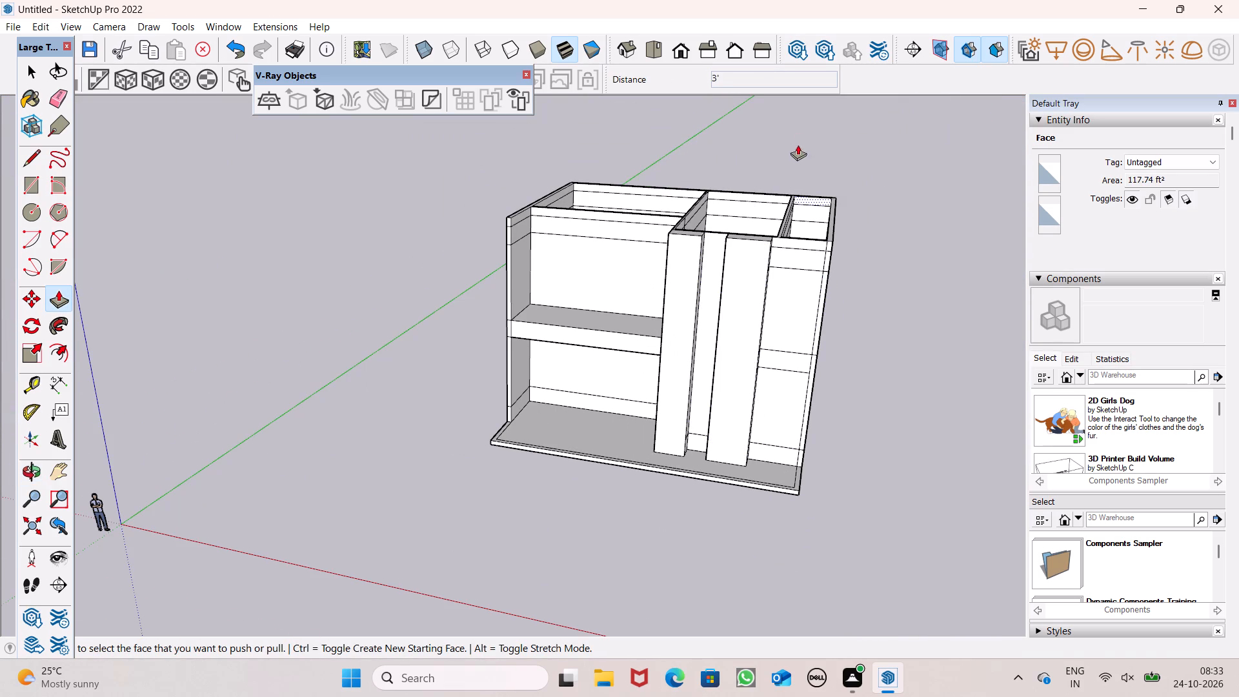
scroll(787, 254, down, 2)
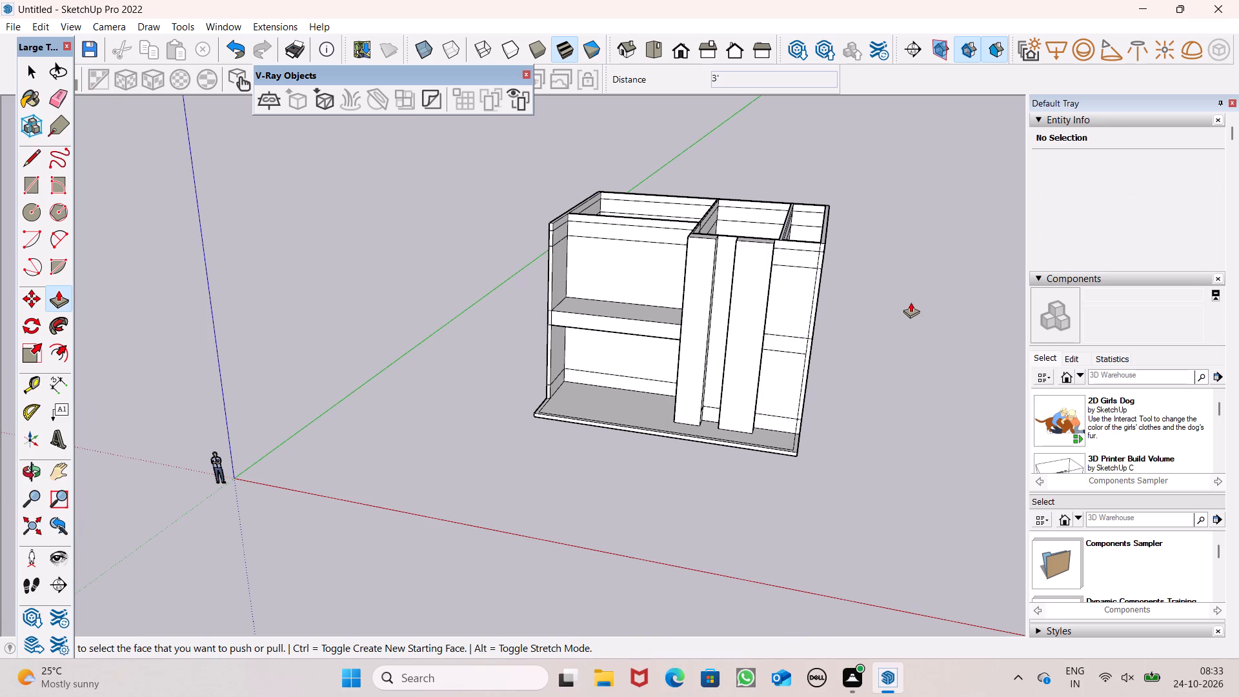
middle_drag(927, 291, 936, 240)
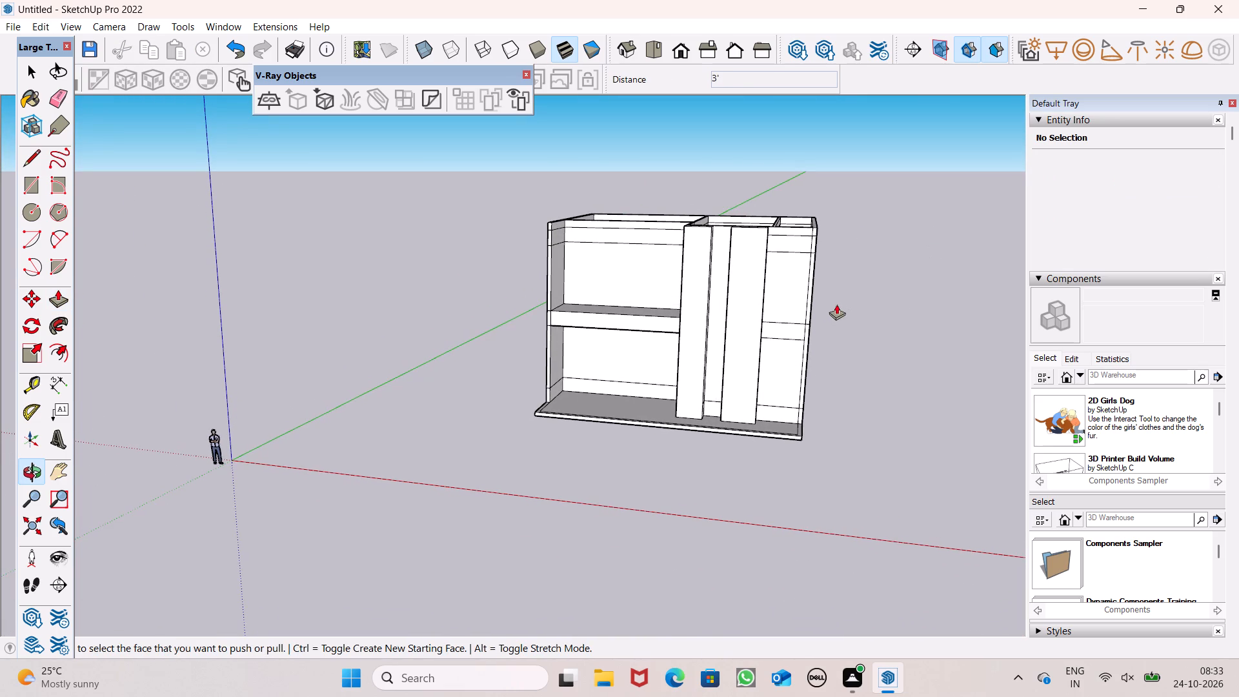
scroll(841, 319, down, 1)
middle_drag(869, 356, 858, 370)
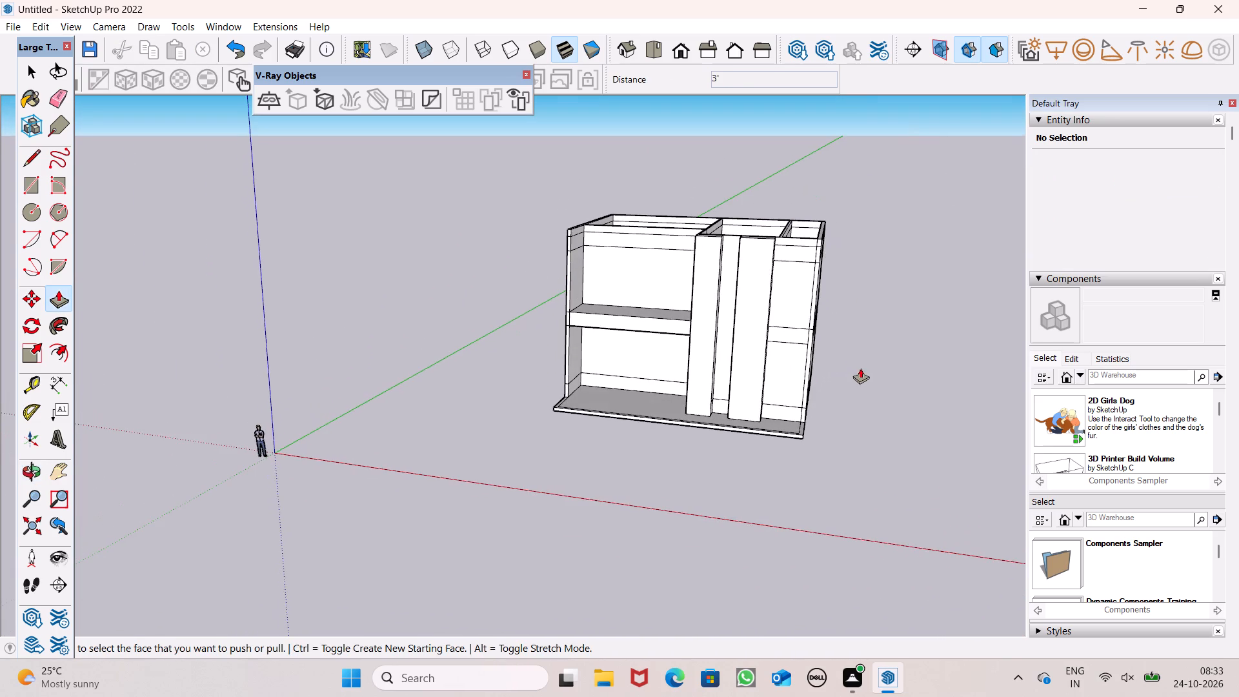
scroll(804, 359, up, 7)
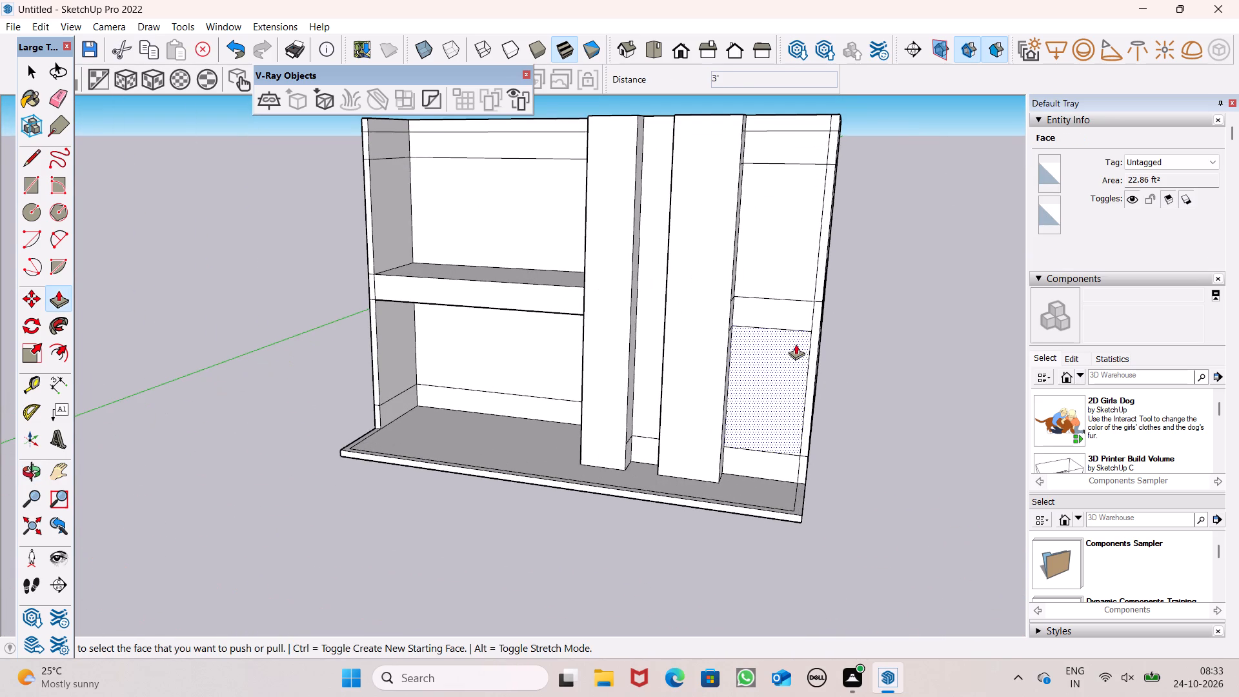
scroll(895, 283, down, 2)
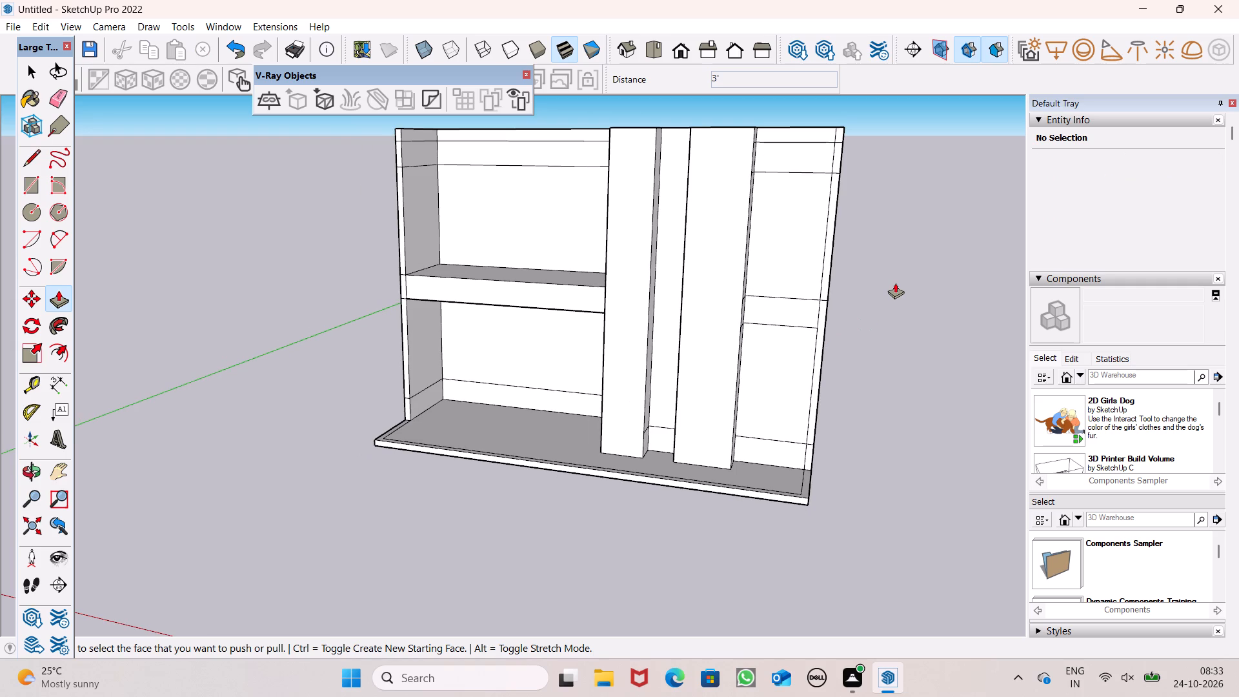
scroll(876, 288, down, 2)
key(space)
Pull the slab's edge along the outer side wall outward 5' 10 11/16", then push it partly back to narrow the ledge.
scroll(557, 292, down, 5)
middle_drag(743, 328, 496, 326)
scroll(694, 265, down, 2)
middle_drag(716, 331, 710, 424)
scroll(718, 413, up, 2)
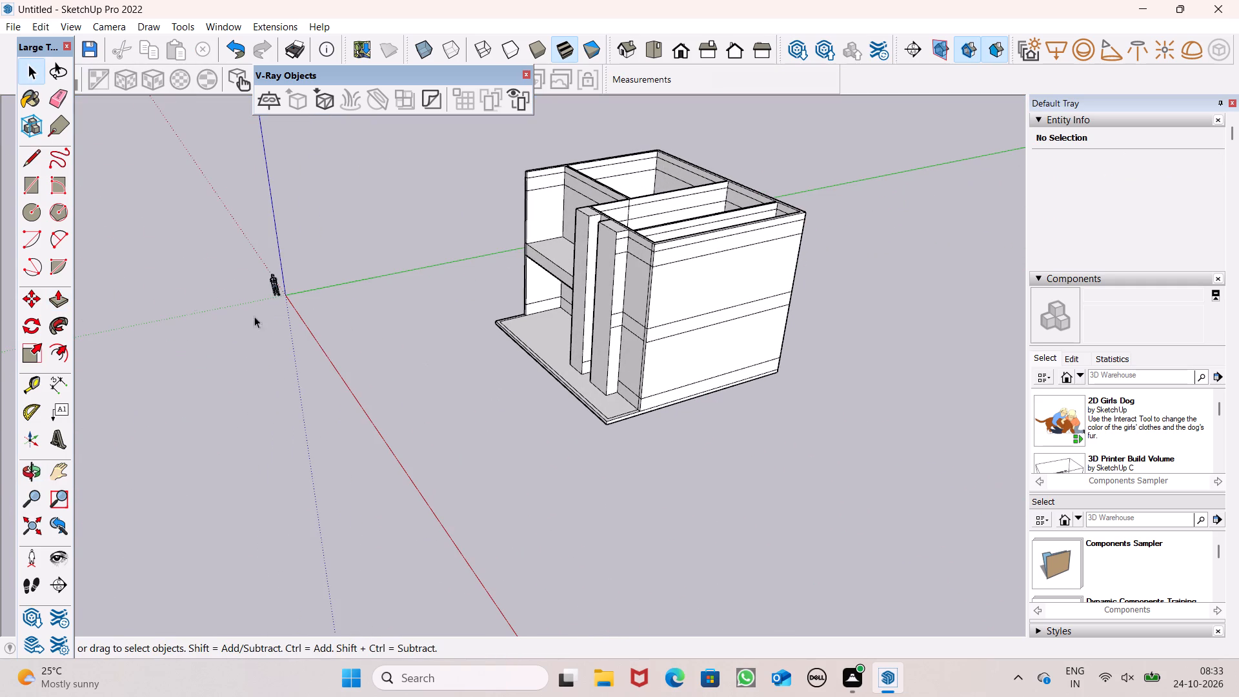
click(54, 297)
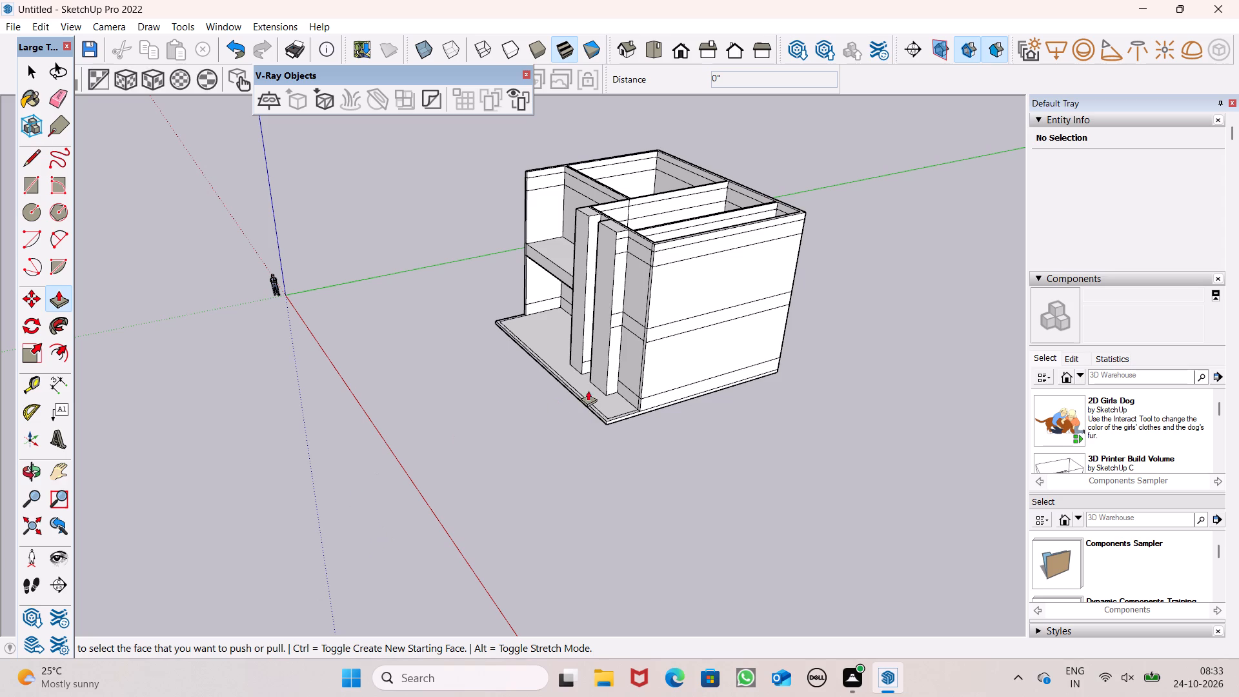
scroll(667, 423, up, 6)
drag(674, 395, 675, 400)
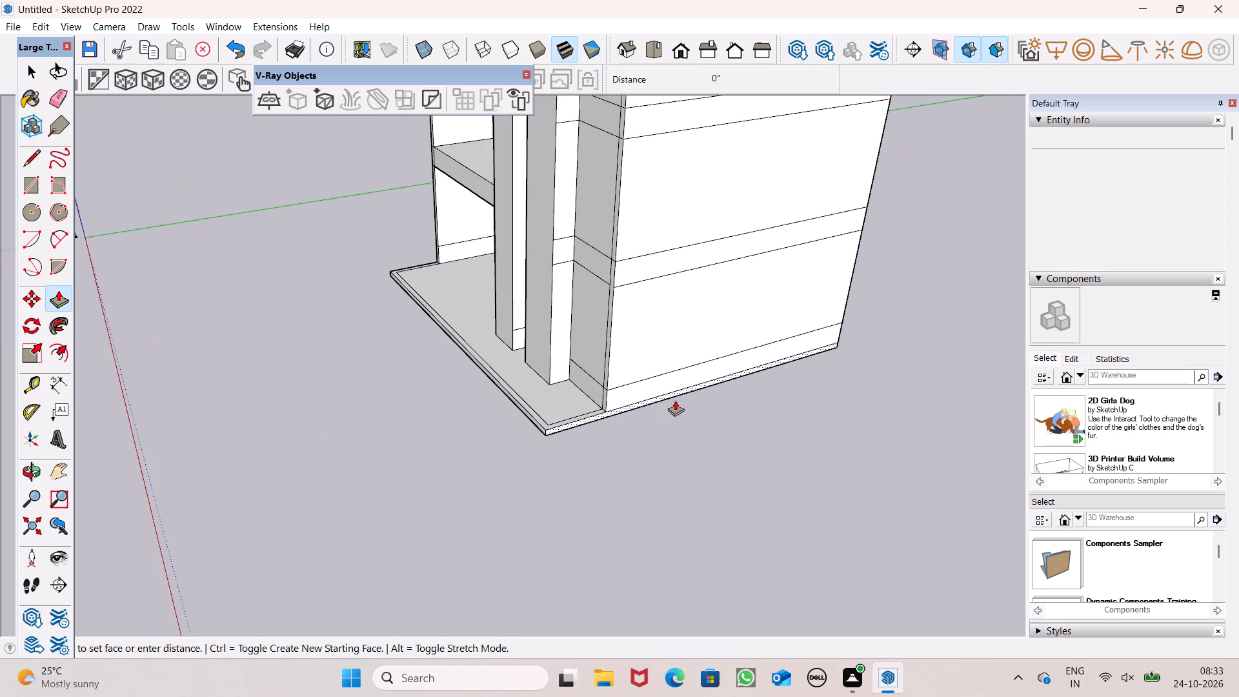
drag(675, 400, 696, 429)
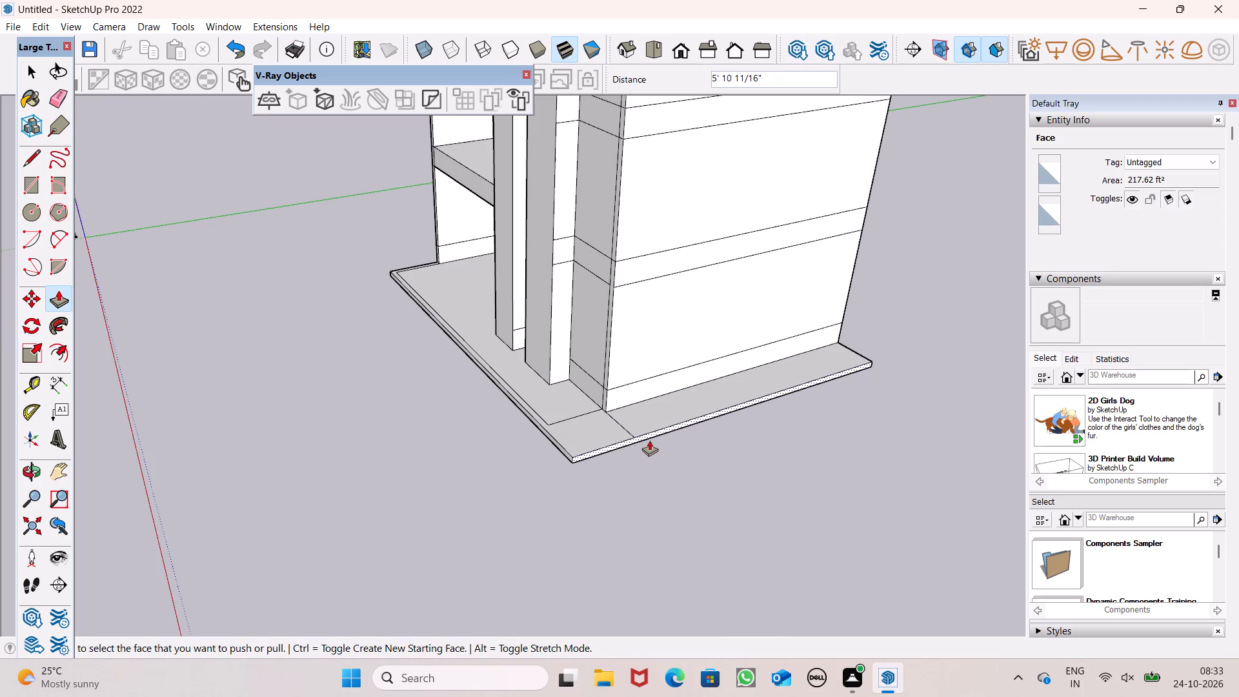
drag(650, 438, 638, 429)
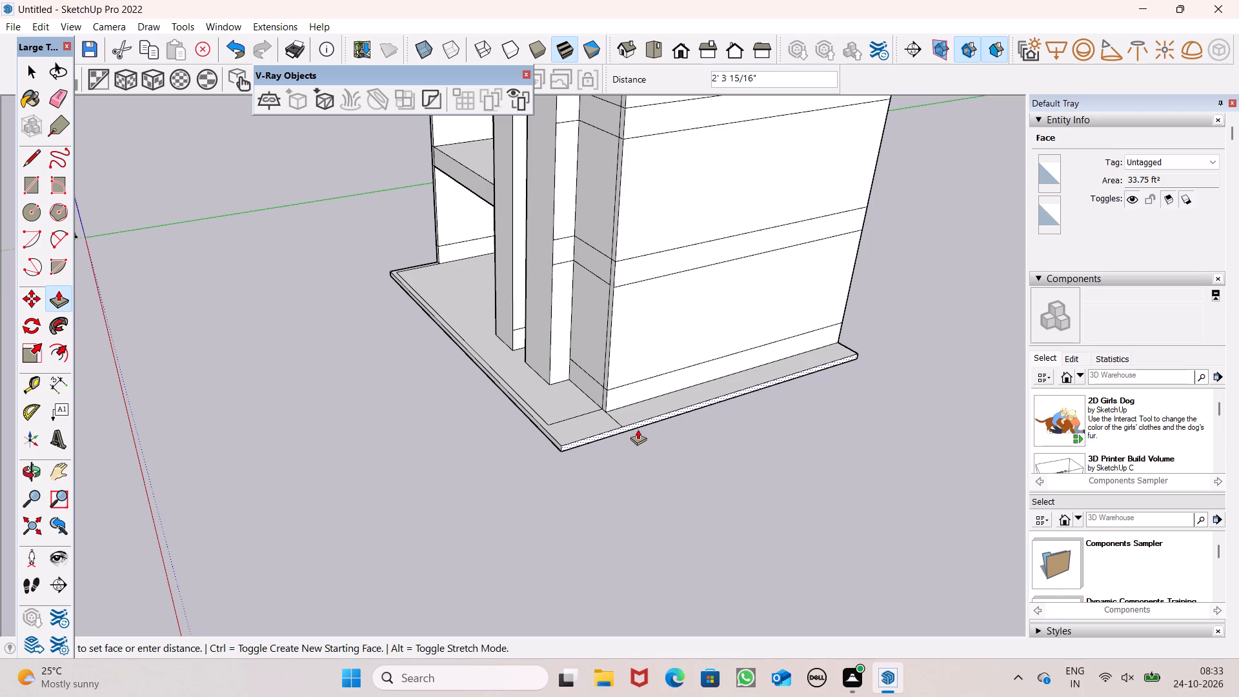
drag(638, 429, 638, 435)
key(space)
click(668, 453)
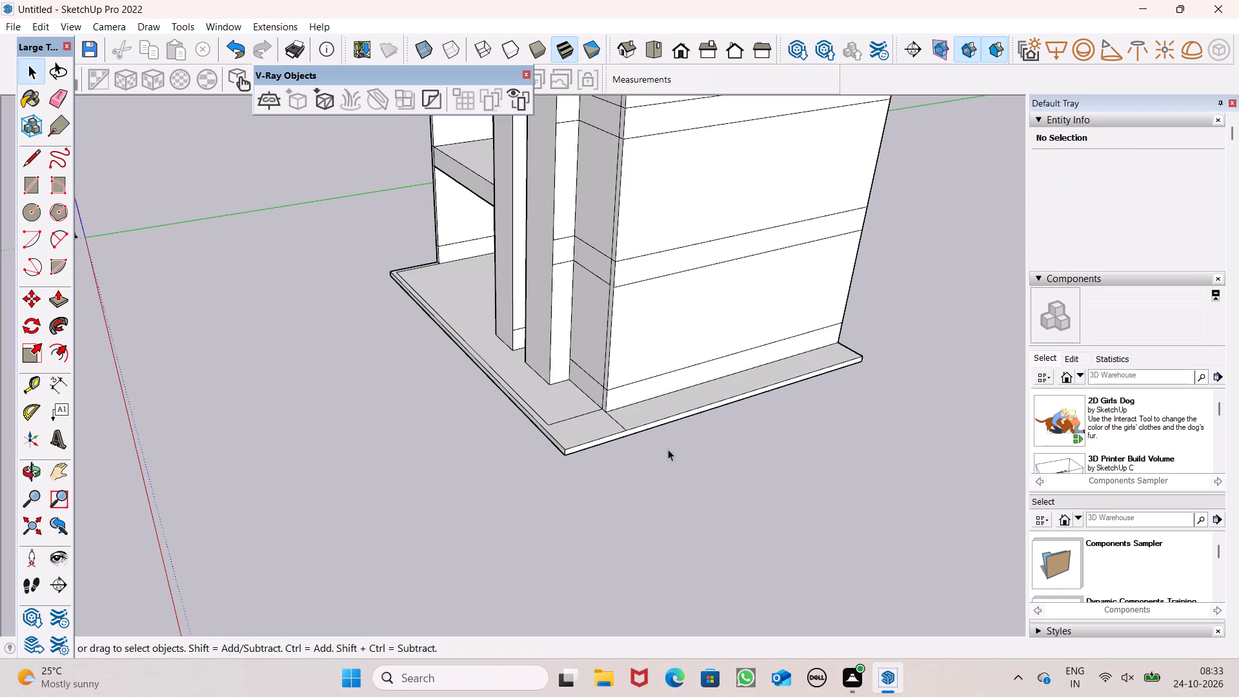
Erase the horizontal lines across the outer side wall, from the top edge down to the base.
scroll(668, 449, down, 3)
middle_drag(667, 455, 897, 443)
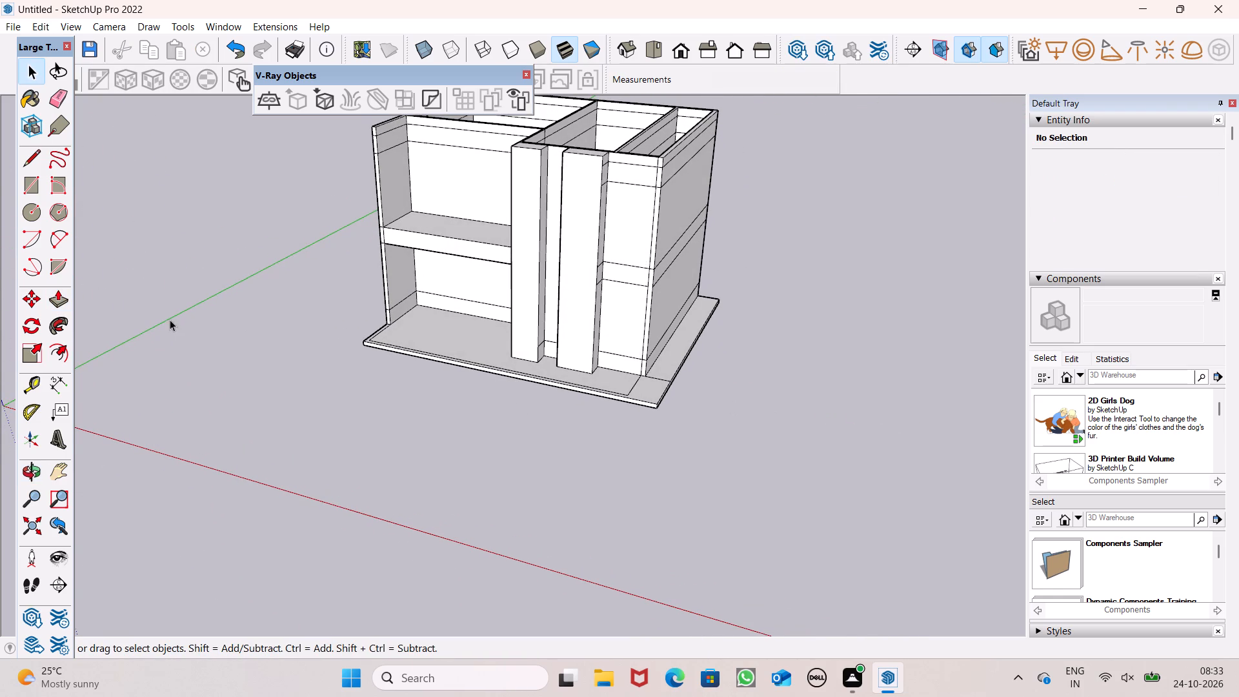
drag(56, 96, 56, 104)
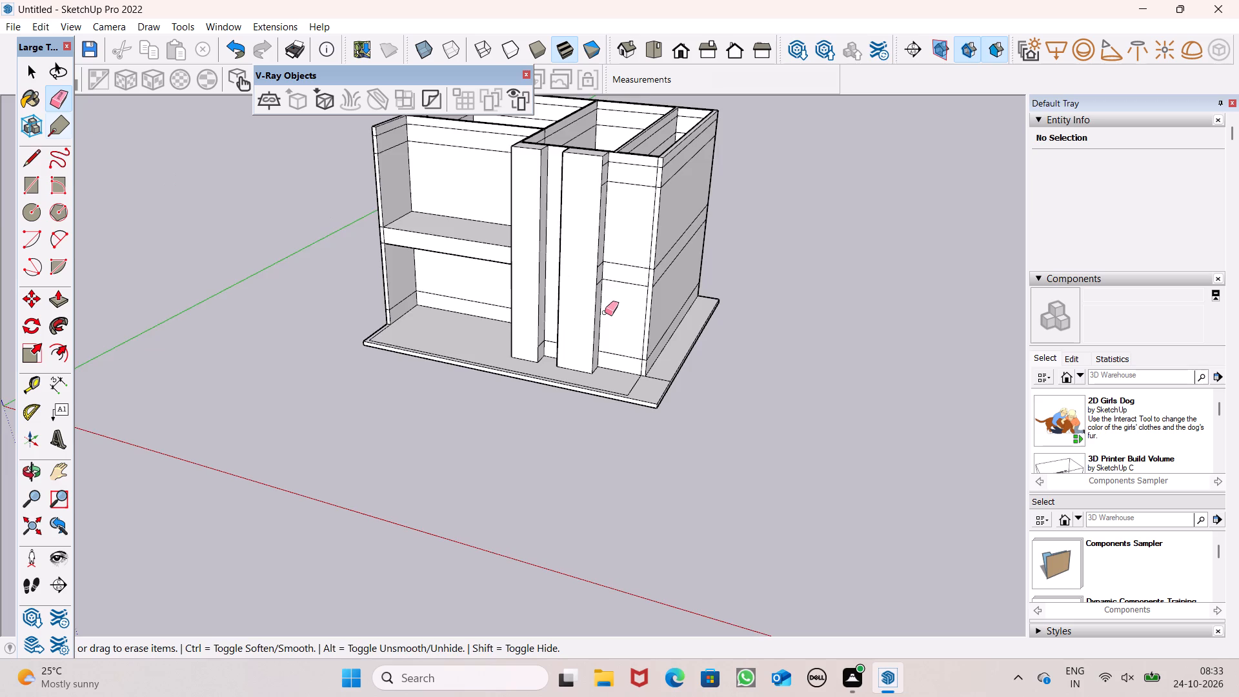
scroll(602, 312, down, 3)
middle_drag(636, 312, 555, 285)
scroll(682, 241, up, 5)
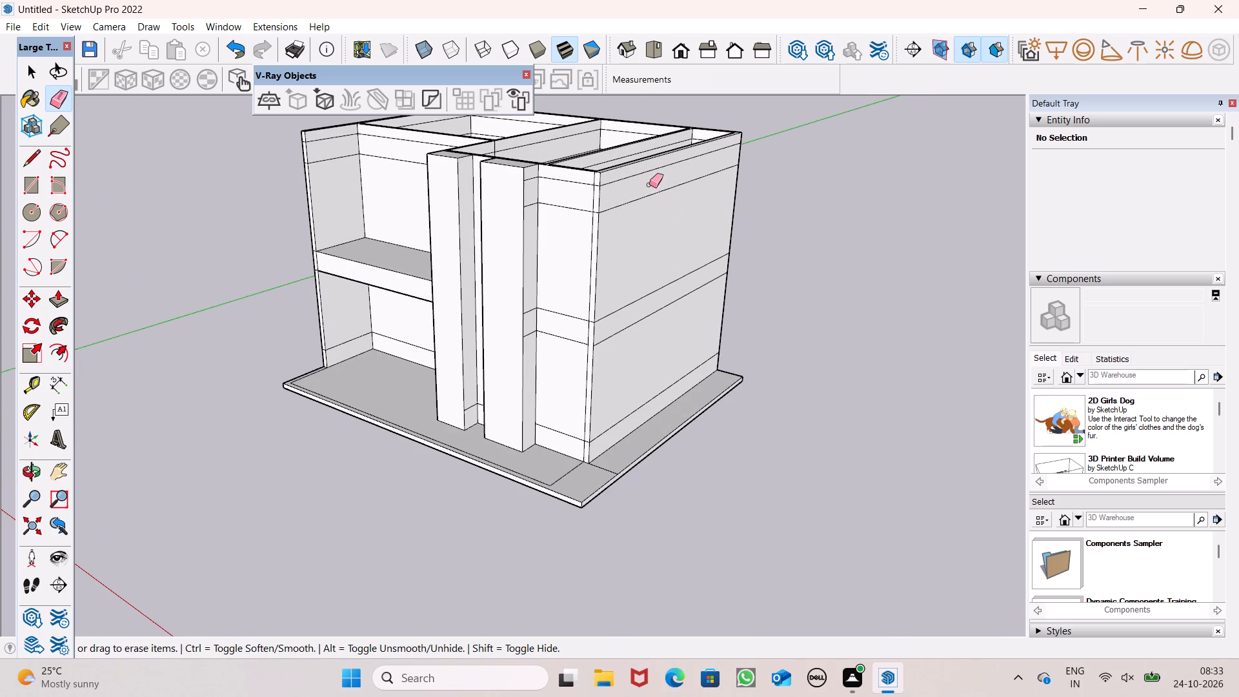
drag(643, 168, 640, 349)
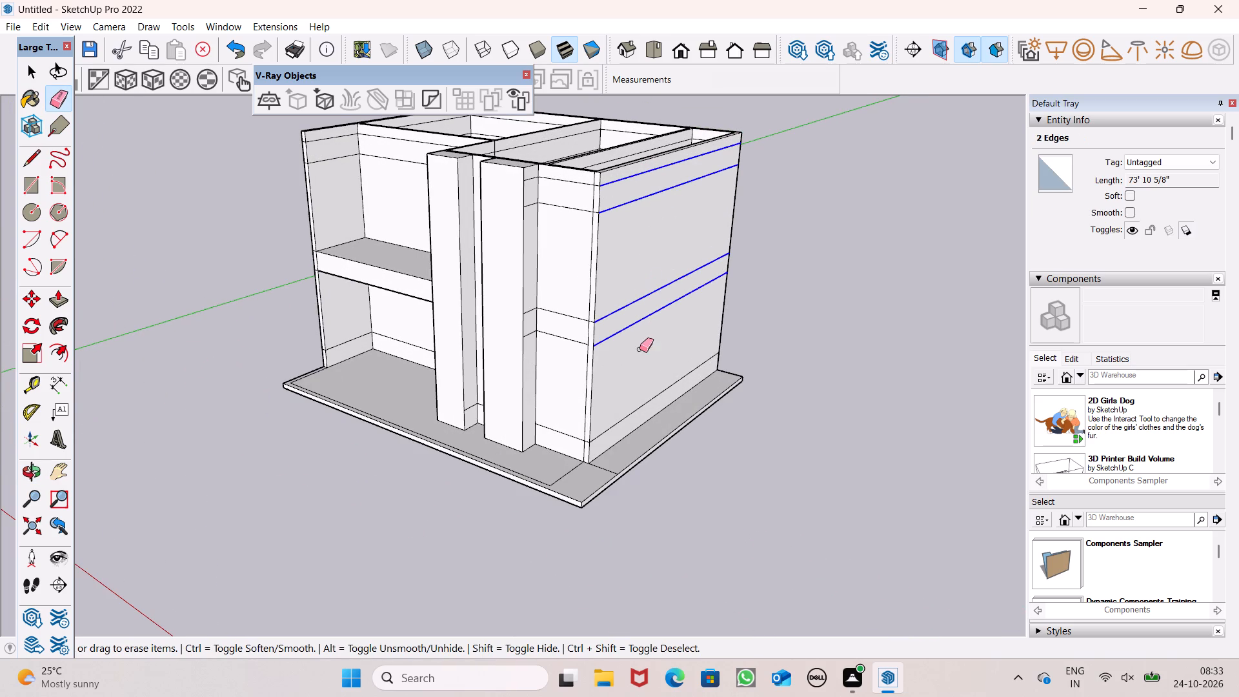
drag(640, 349, 650, 406)
Erase the short horizontal segments at mid-height and near the base of the front wall's narrow corner strip.
scroll(575, 243, up, 1)
middle_drag(575, 242, 624, 244)
scroll(624, 318, up, 13)
click(609, 303)
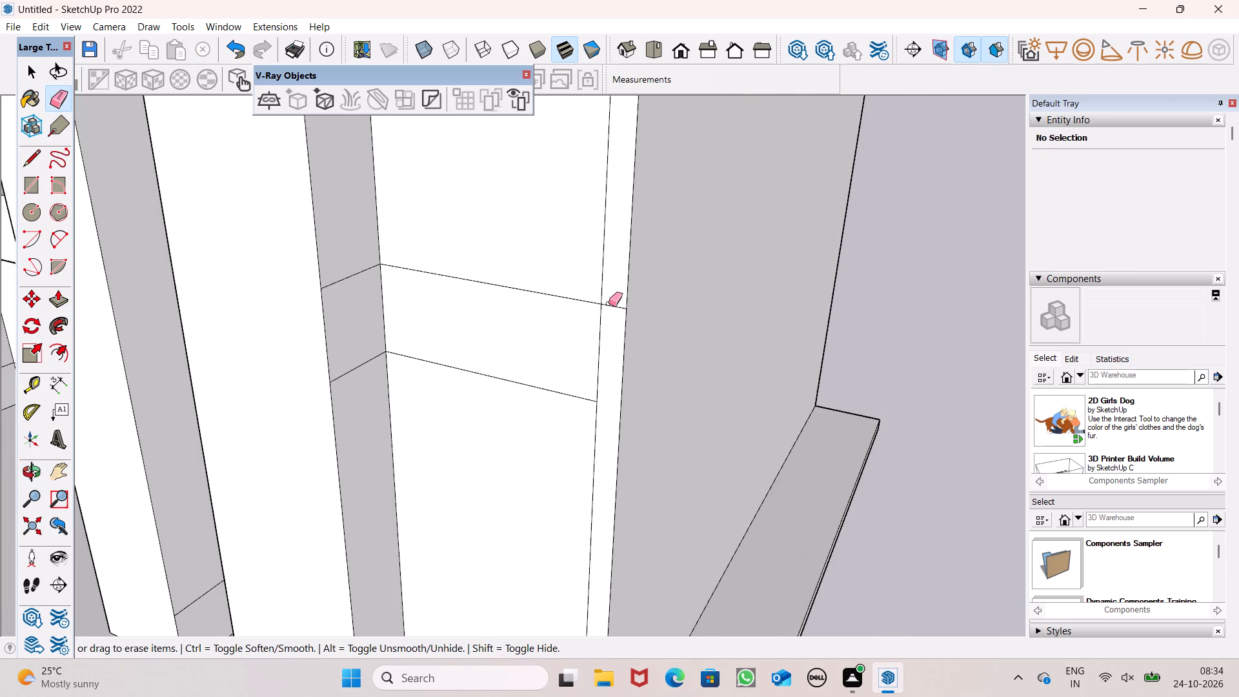
drag(612, 303, 613, 309)
scroll(710, 247, down, 6)
scroll(626, 435, up, 6)
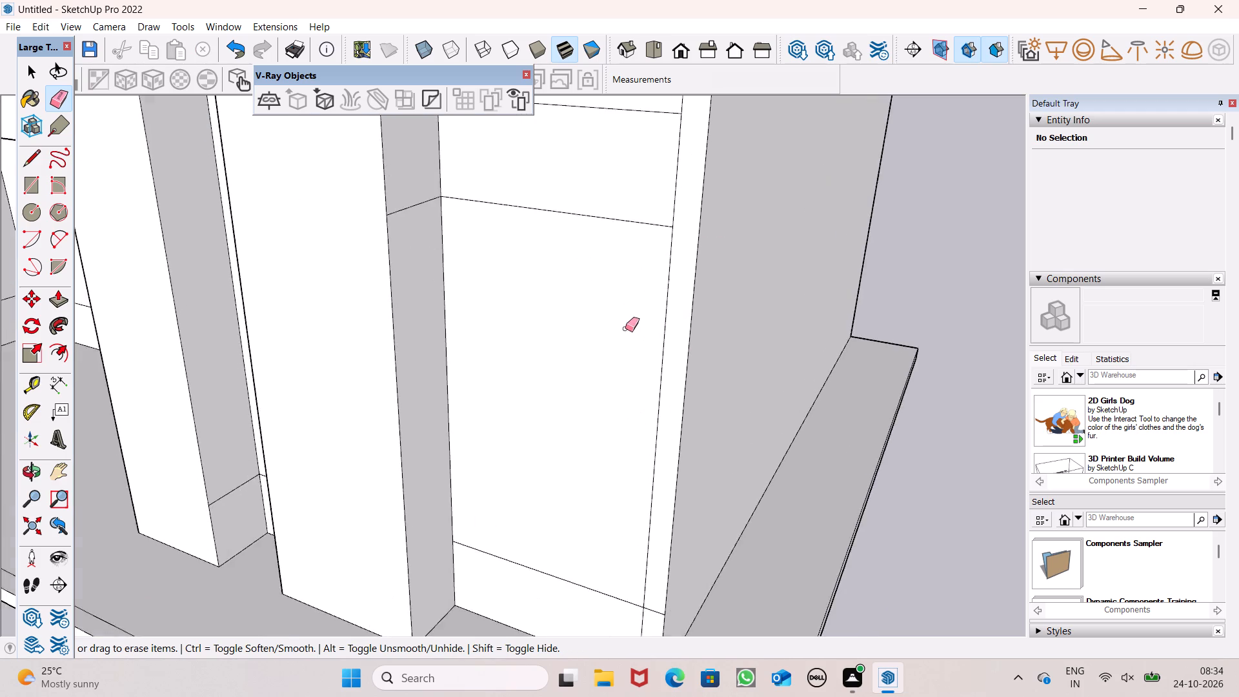
scroll(625, 328, down, 7)
scroll(611, 561, up, 7)
click(661, 432)
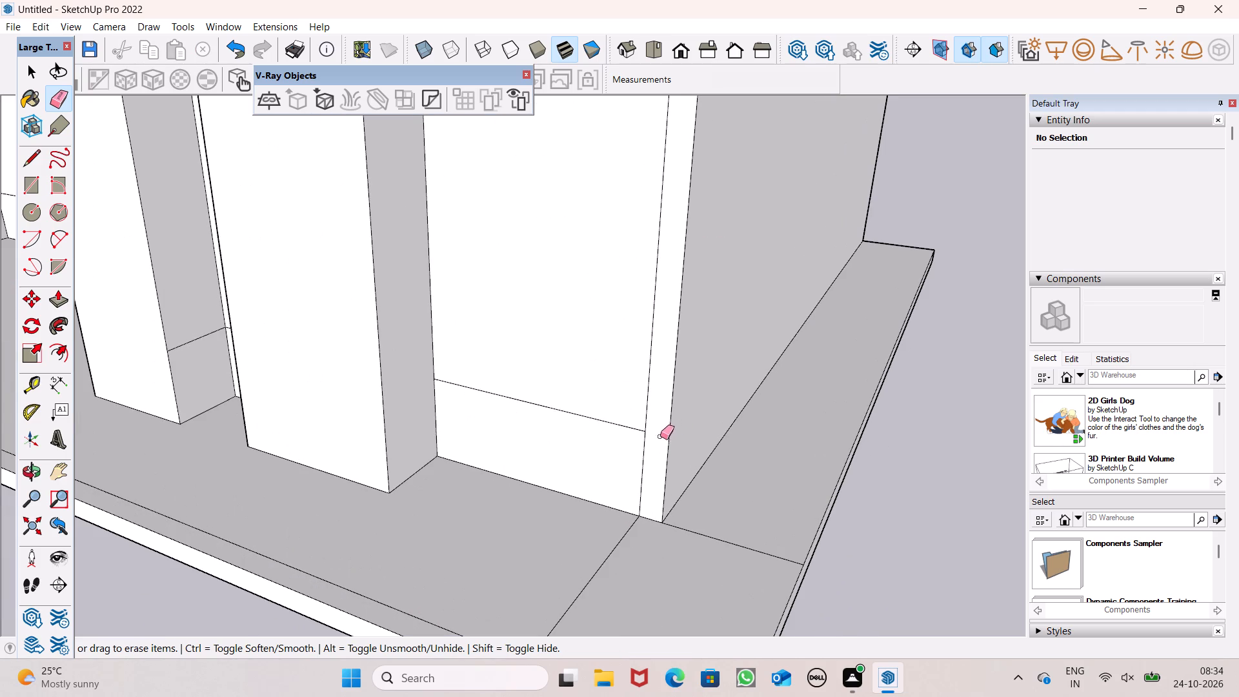
Erase the two short upper segments across the front wall's corner strip, undoing the stray erasure of the adjoining lines.
scroll(664, 555, down, 6)
scroll(685, 496, down, 12)
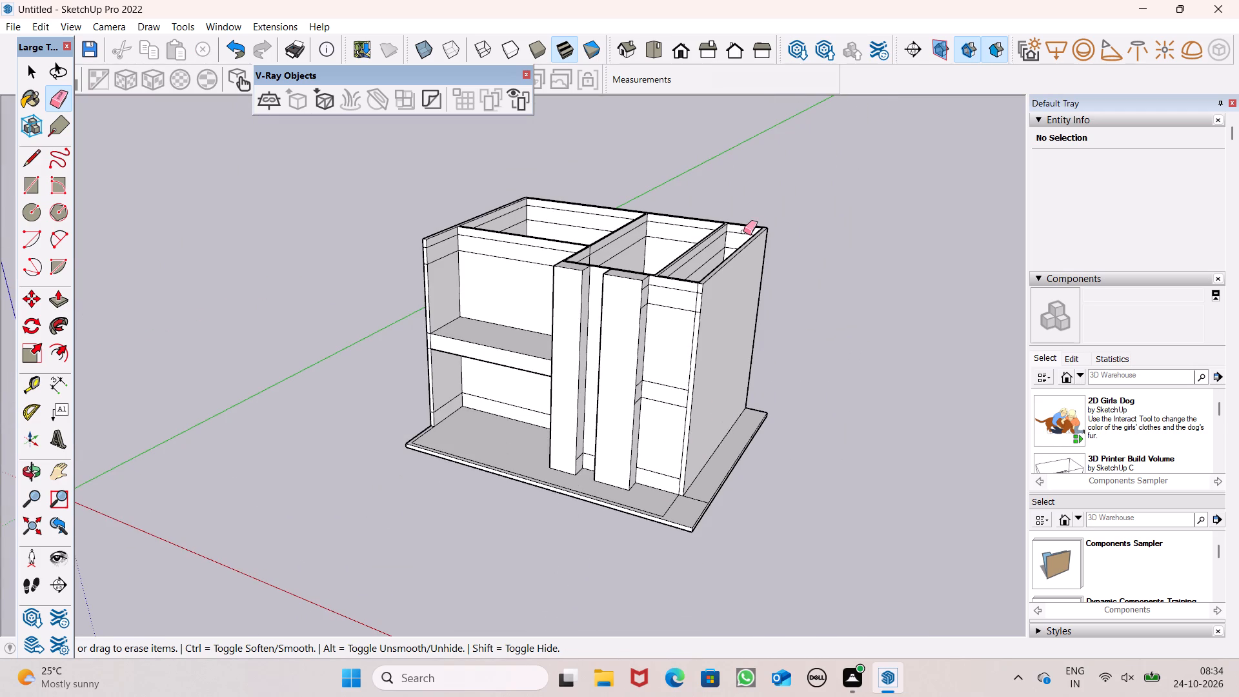
scroll(690, 276, up, 5)
scroll(699, 335, up, 8)
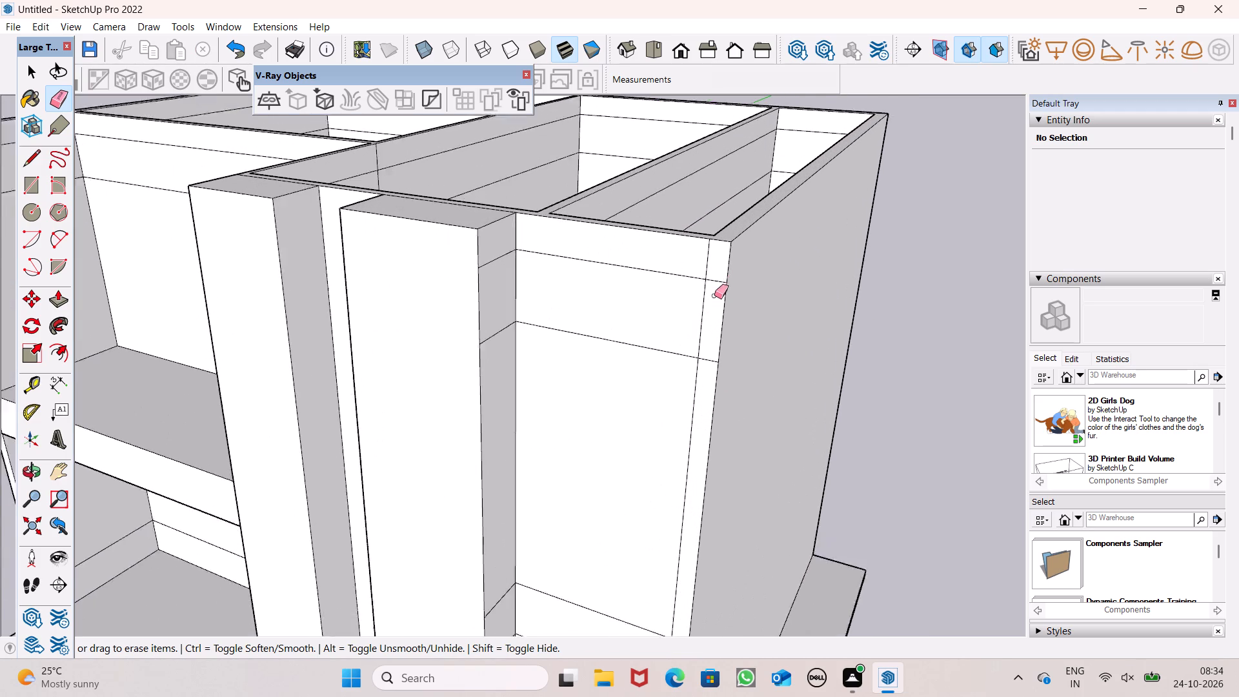
scroll(714, 296, up, 4)
click(720, 273)
drag(700, 362, 687, 392)
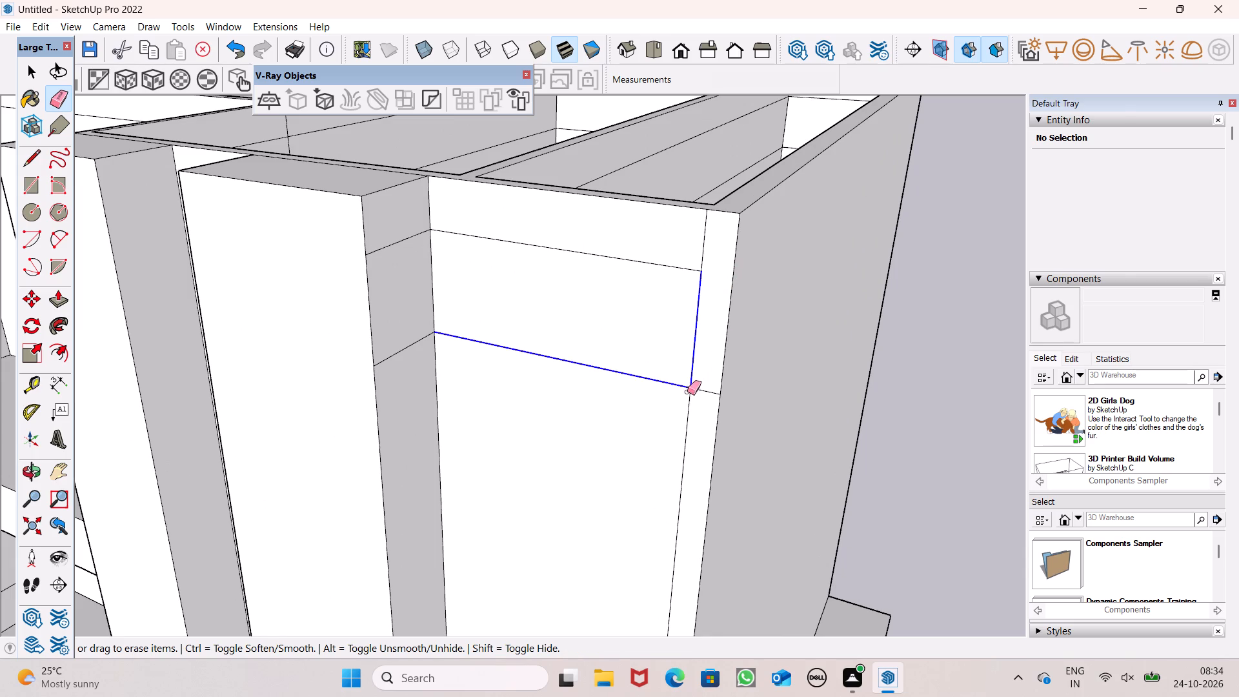
key(ctrl+z)
drag(700, 387, 701, 393)
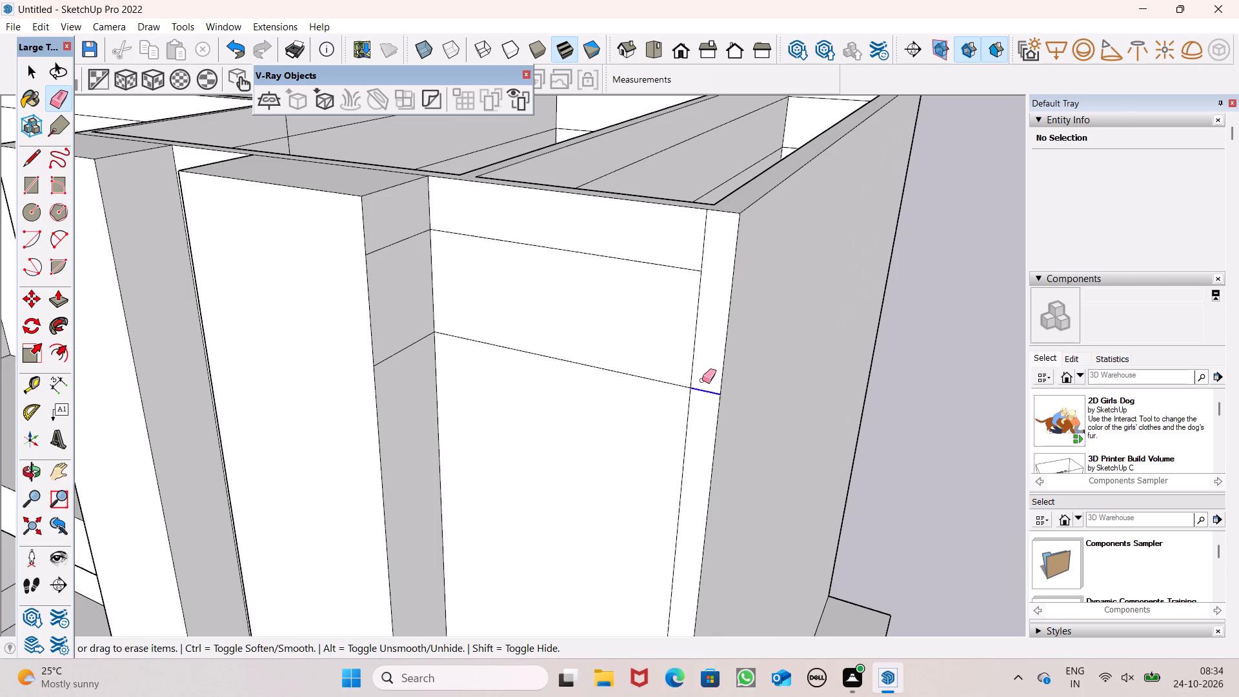
scroll(701, 318, down, 14)
key(space)
Undo the recent erasures of the horizontal lines across the outer side wall.
scroll(627, 279, down, 5)
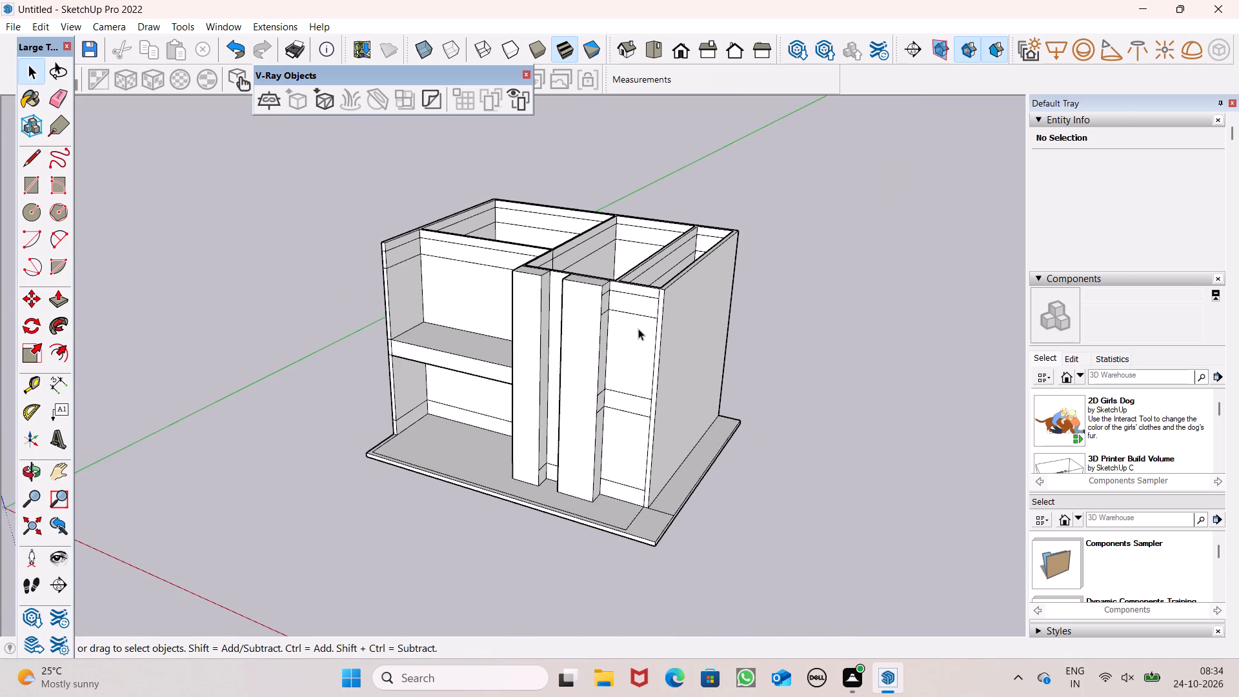
middle_drag(649, 341, 652, 343)
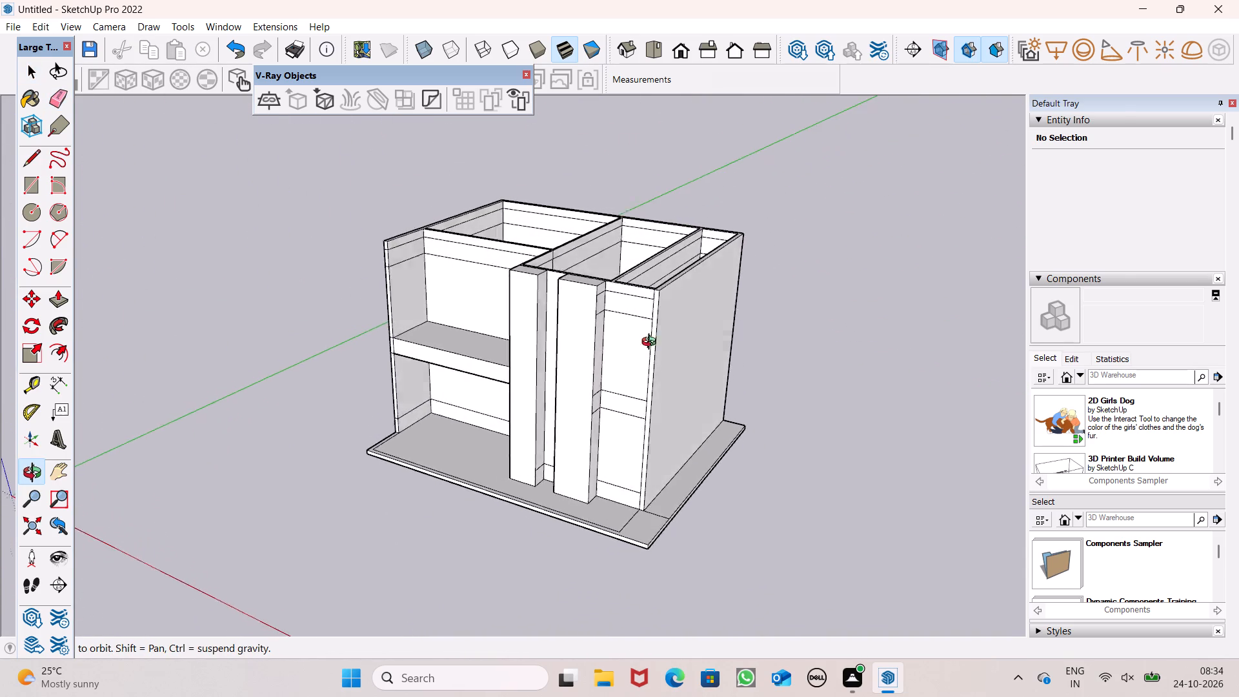
middle_drag(652, 343, 669, 343)
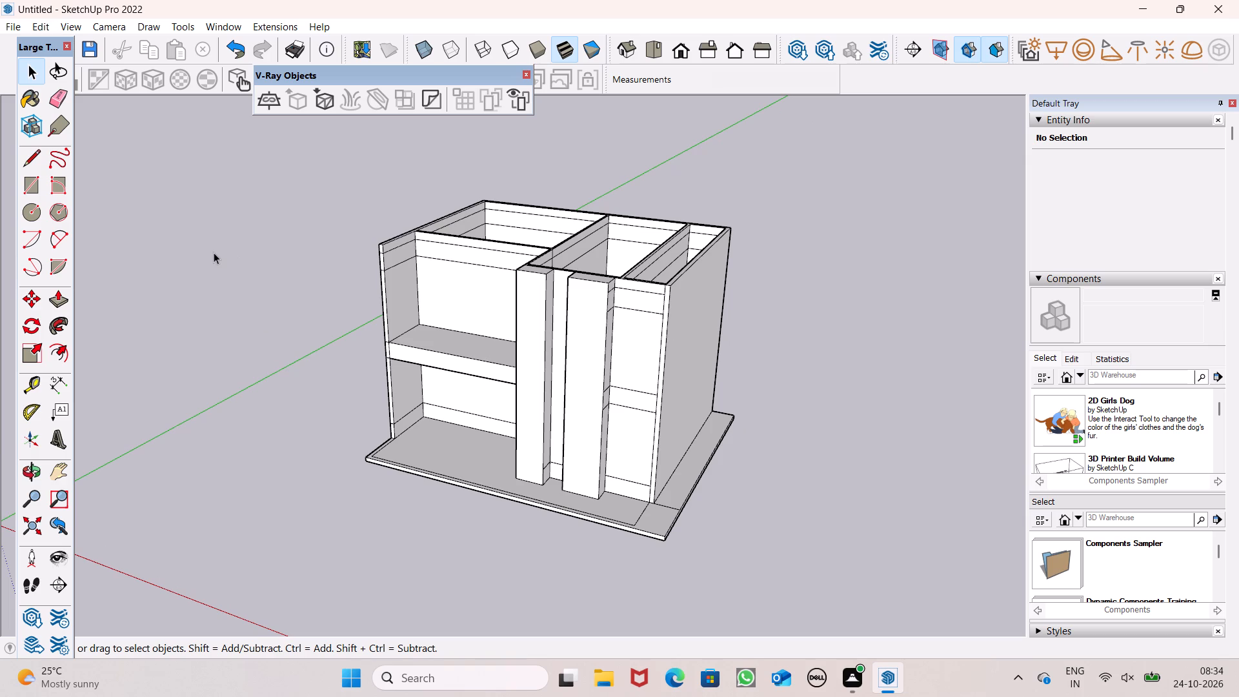
click(59, 303)
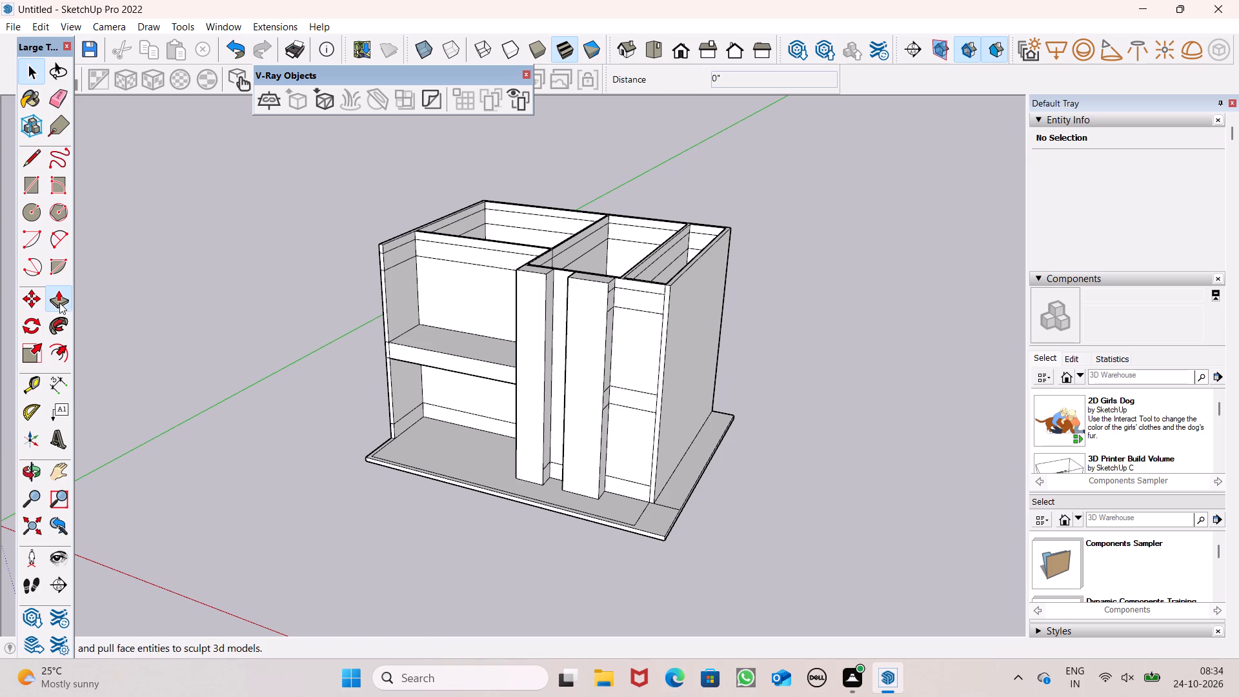
scroll(563, 394, down, 1)
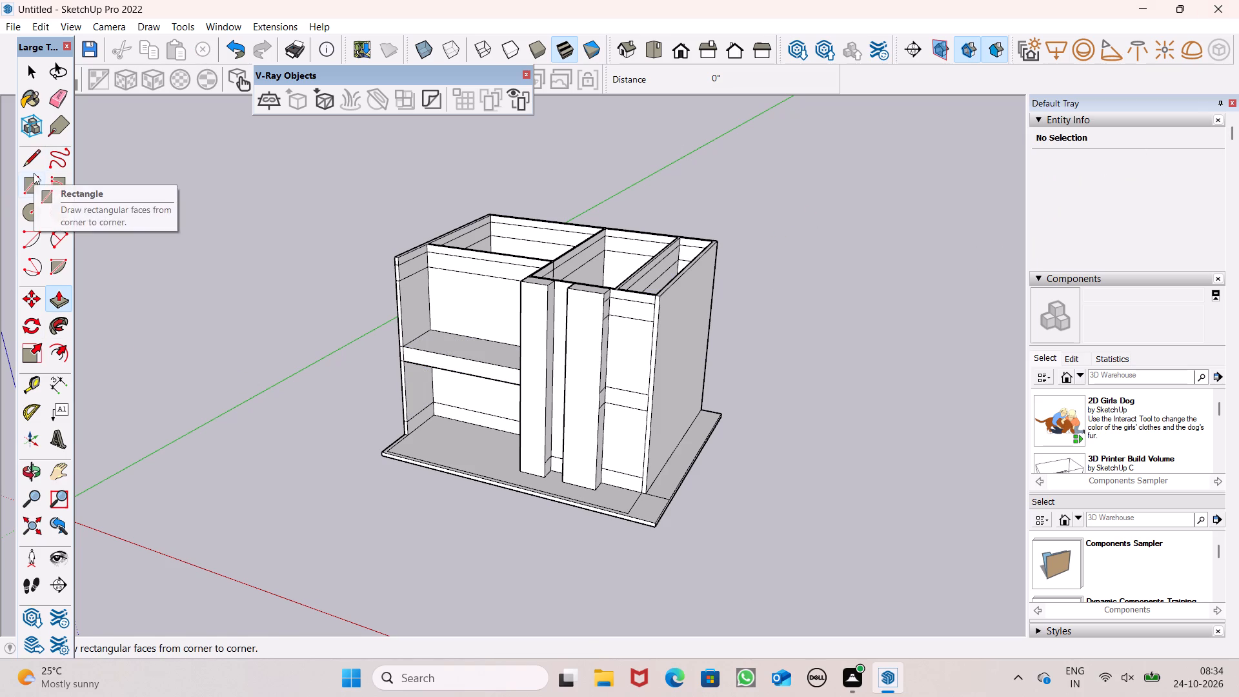
key(ctrl+z)
key(ctrl+z)
key(ctrl+z)
key(ctrl+z)
key(ctrl+z)
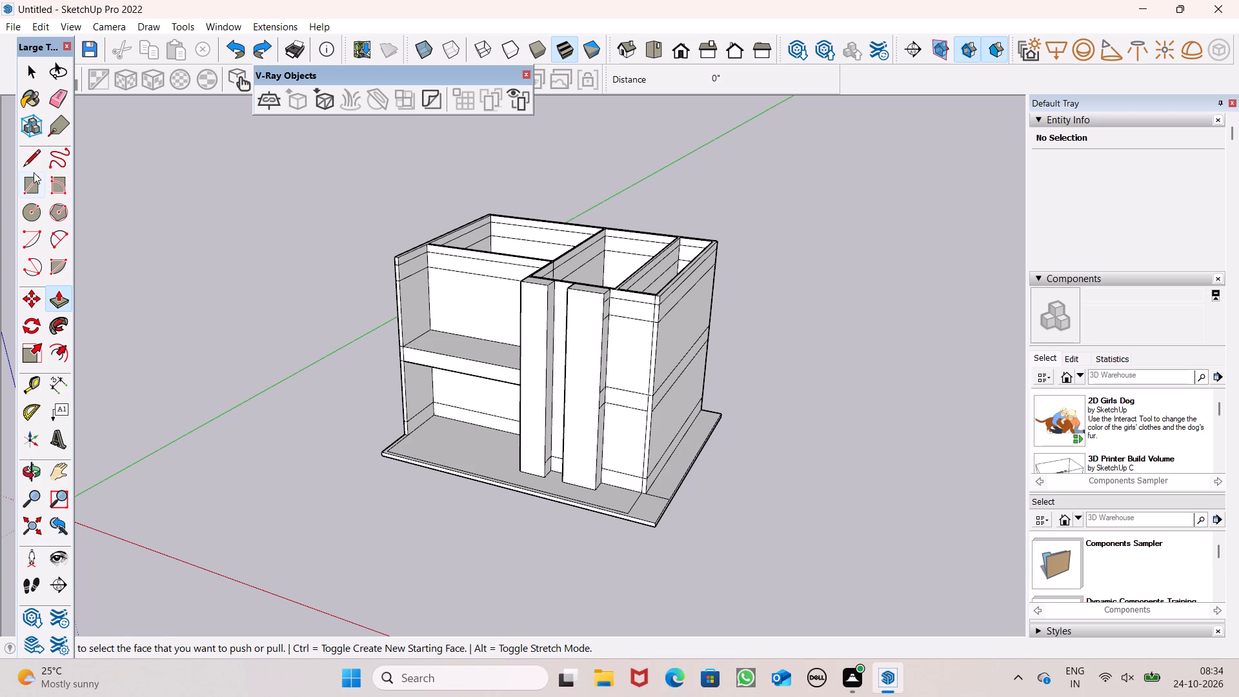
Erase only the lowest horizontal line across the outer side wall, just above the slab.
click(32, 165)
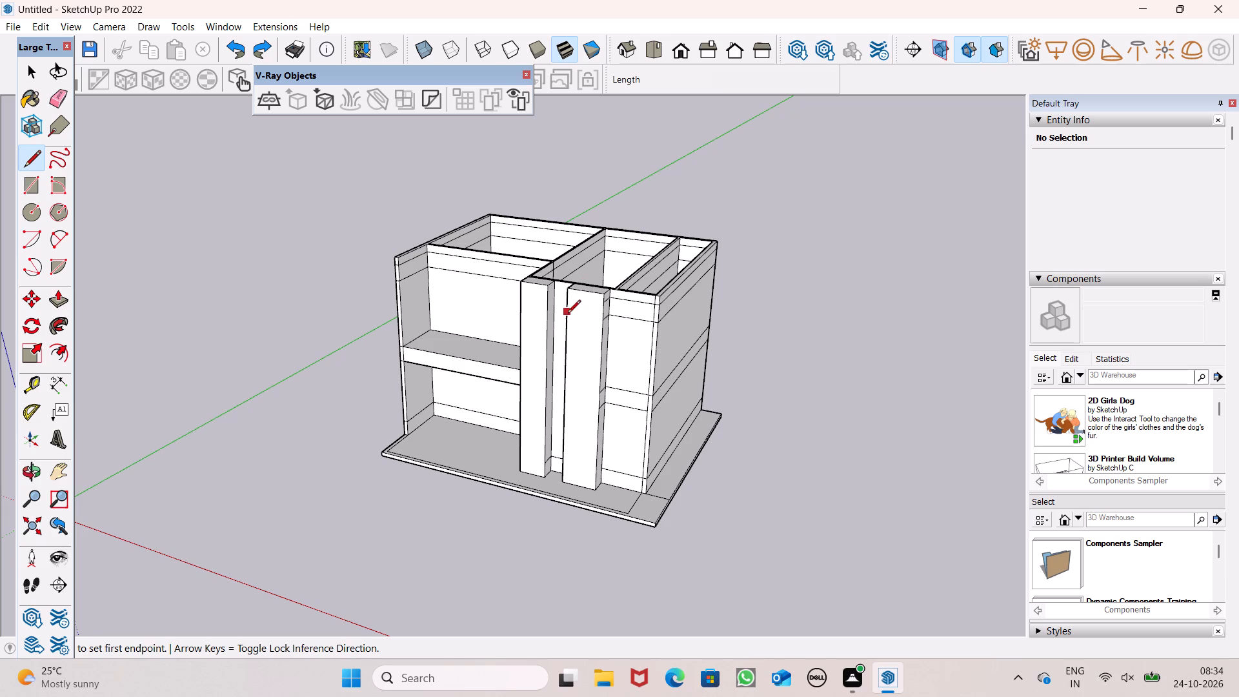
middle_drag(660, 412, 688, 366)
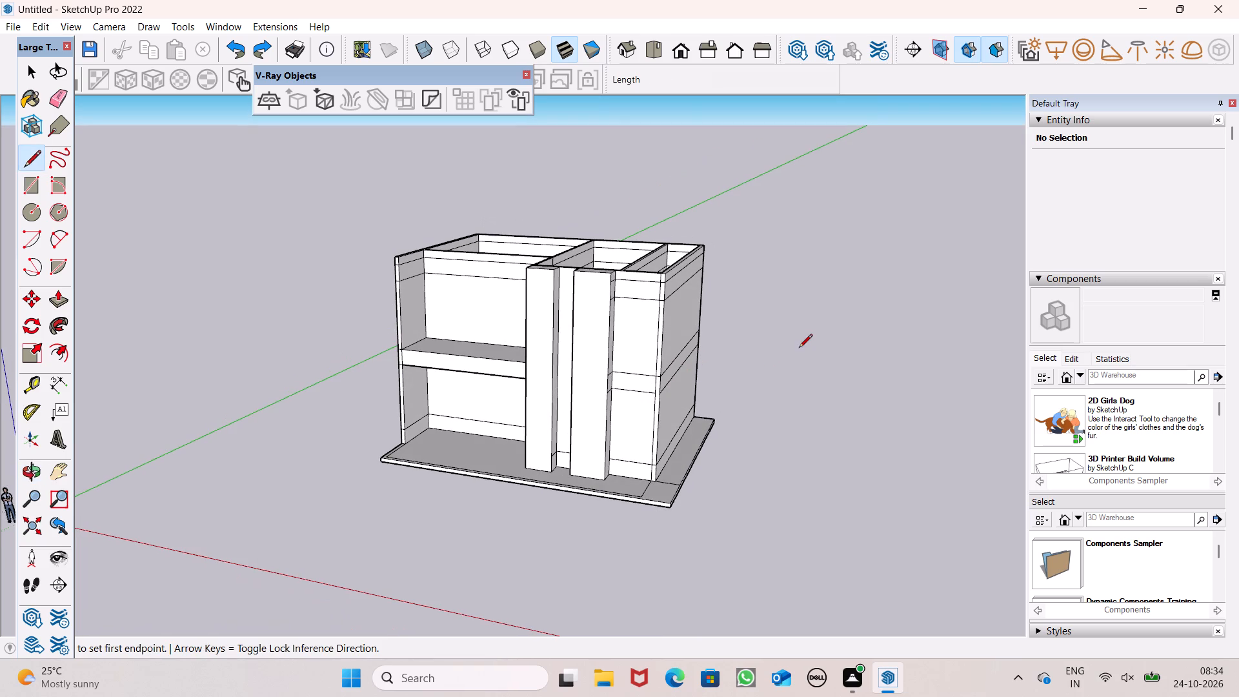
middle_drag(810, 367, 605, 345)
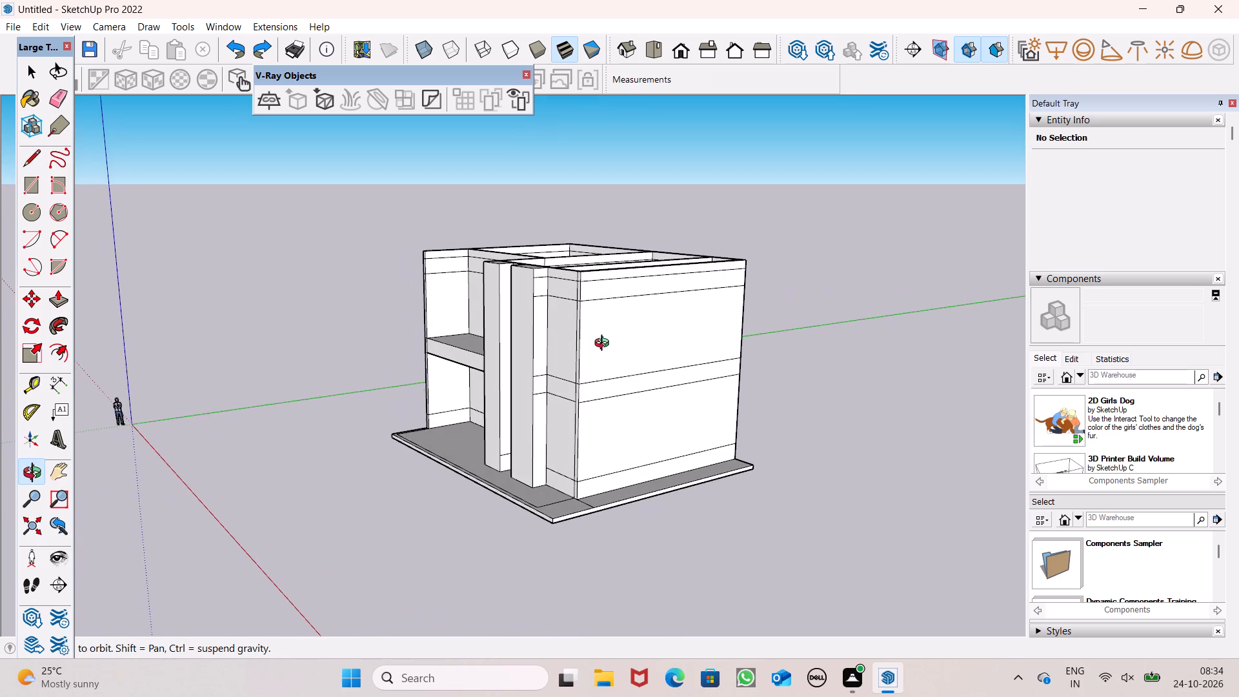
middle_drag(605, 345, 543, 386)
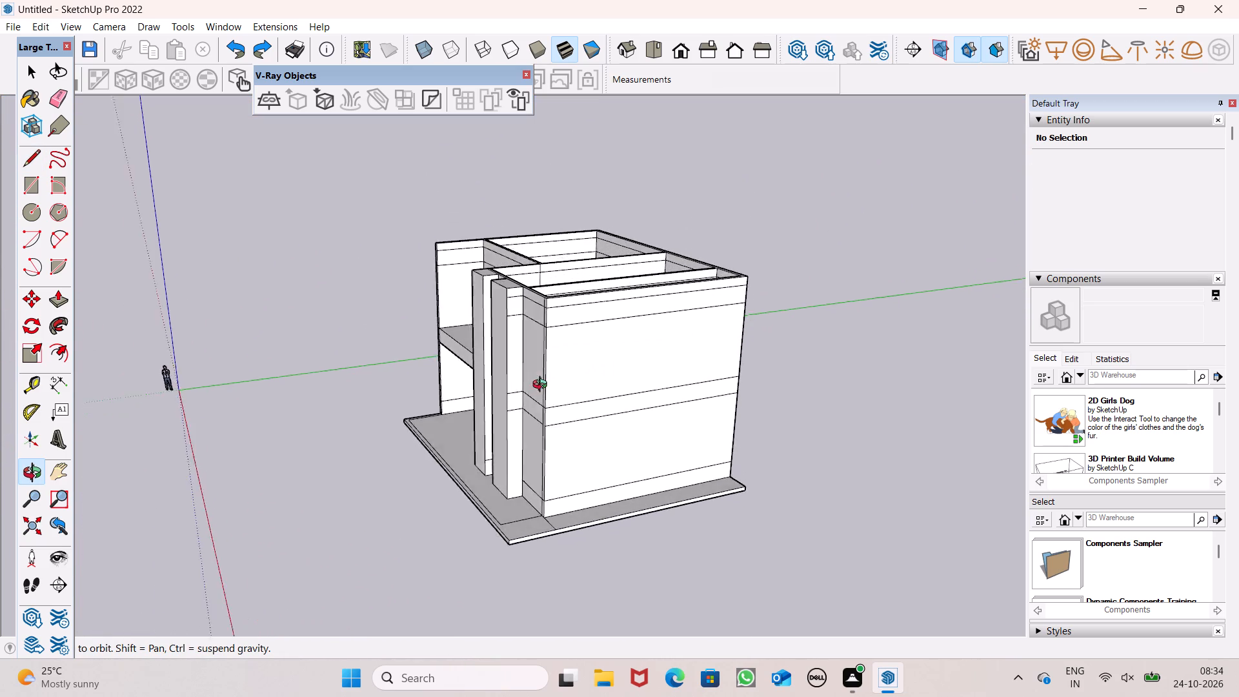
middle_drag(543, 386, 673, 378)
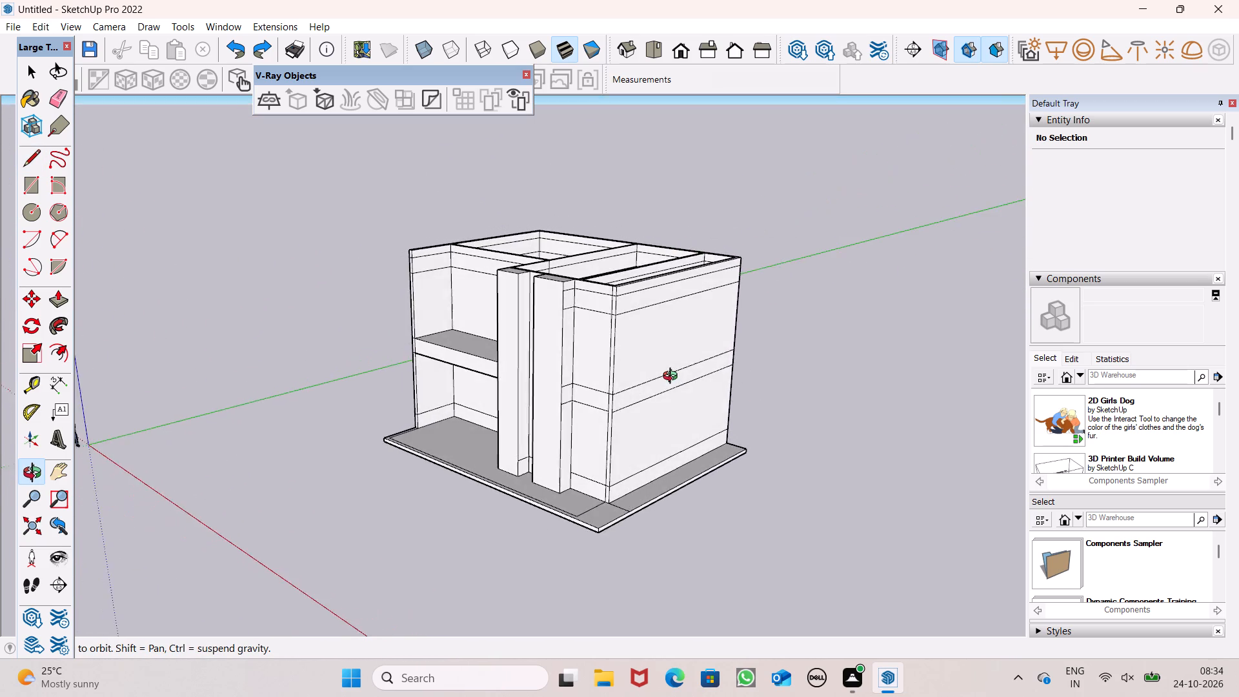
middle_drag(673, 378, 710, 396)
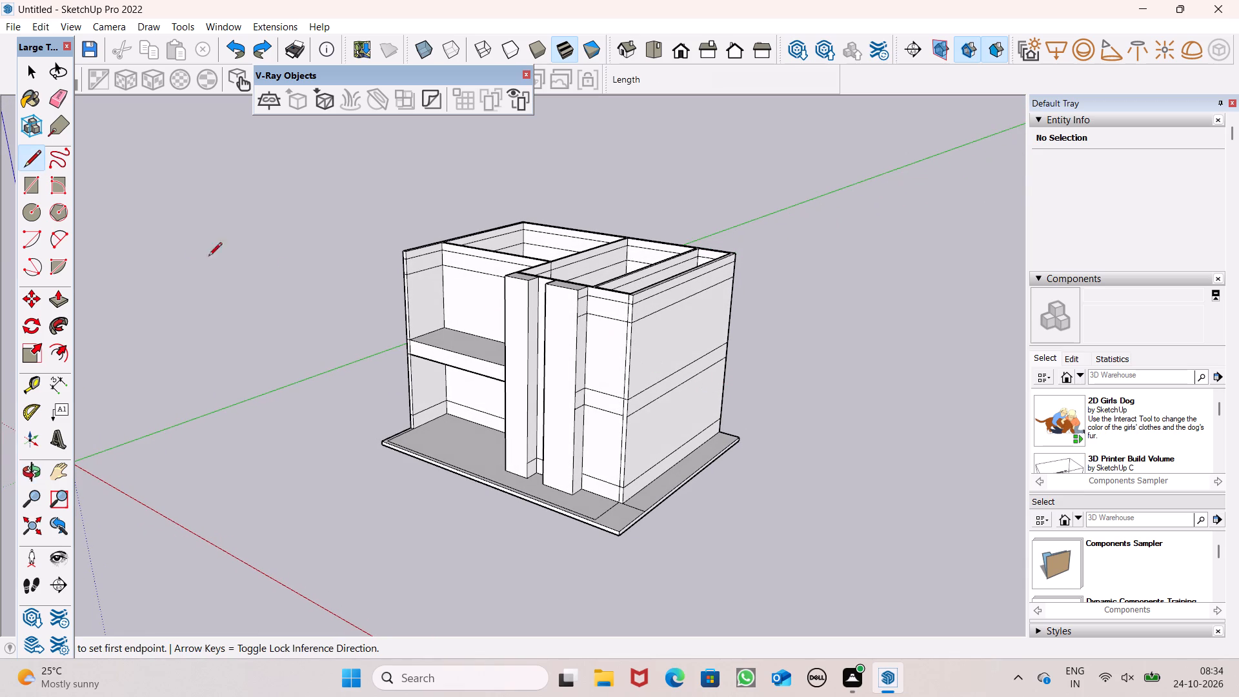
click(66, 101)
scroll(508, 349, up, 2)
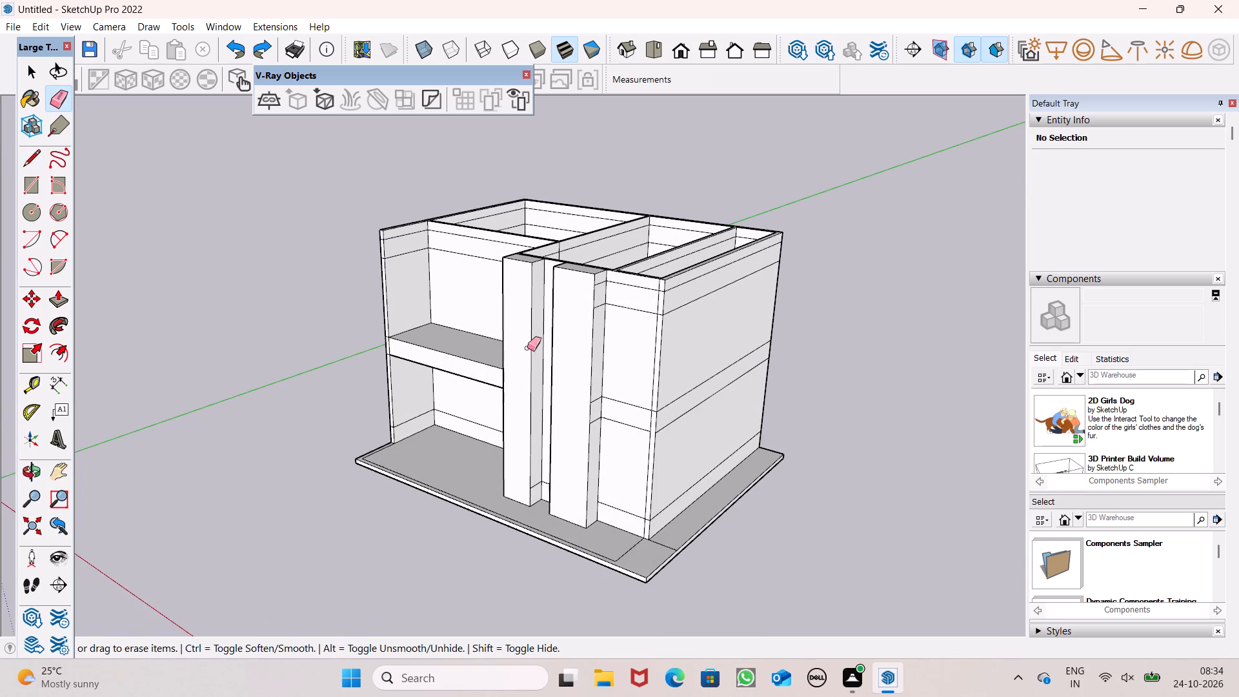
scroll(409, 268, down, 5)
middle_drag(551, 365, 555, 323)
scroll(612, 355, up, 4)
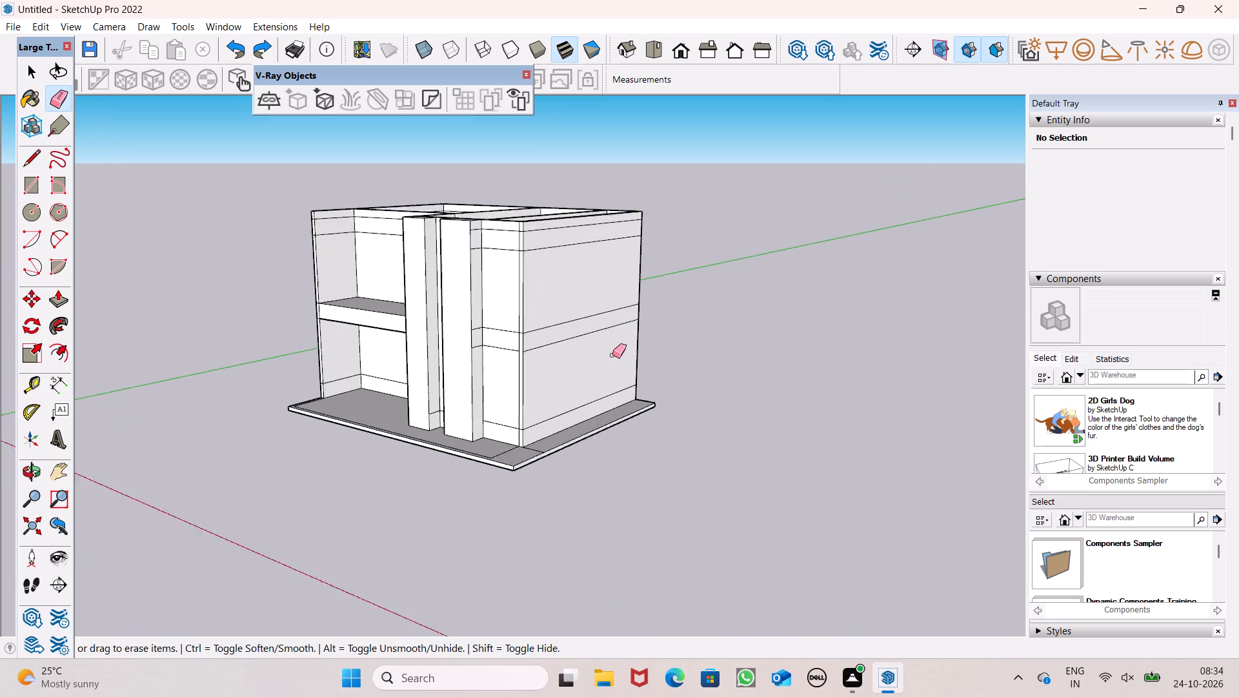
scroll(612, 355, up, 2)
scroll(829, 354, down, 3)
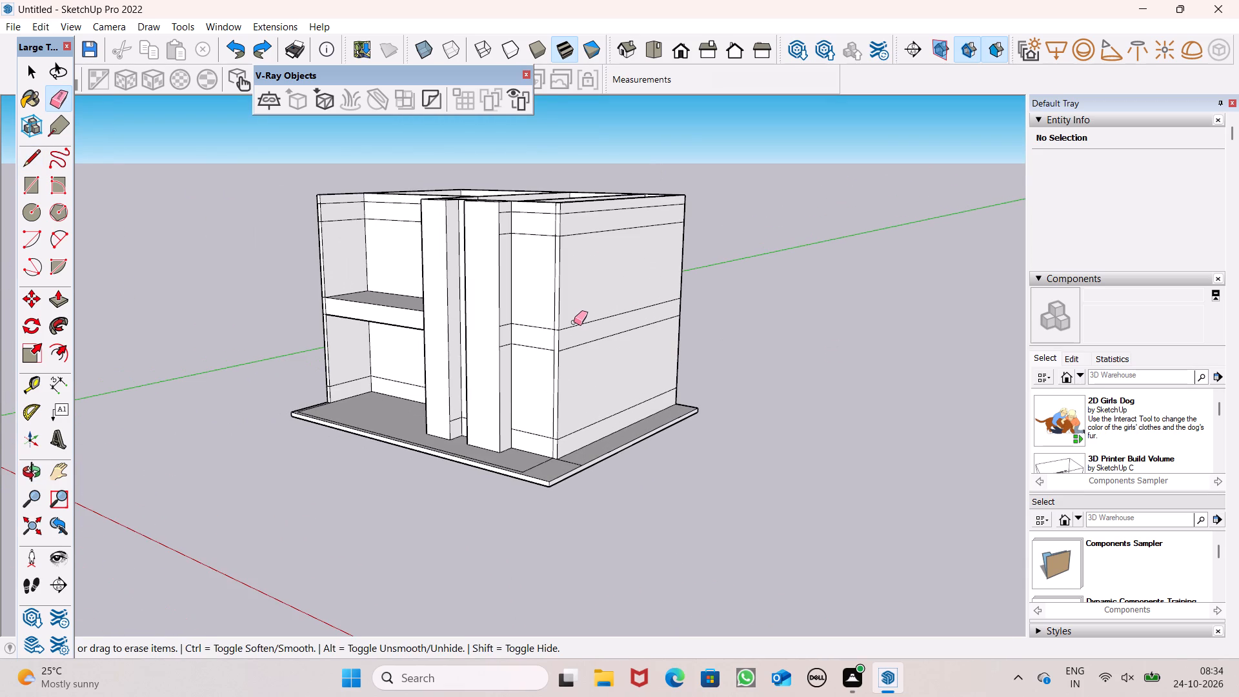
scroll(574, 322, up, 1)
scroll(636, 305, down, 2)
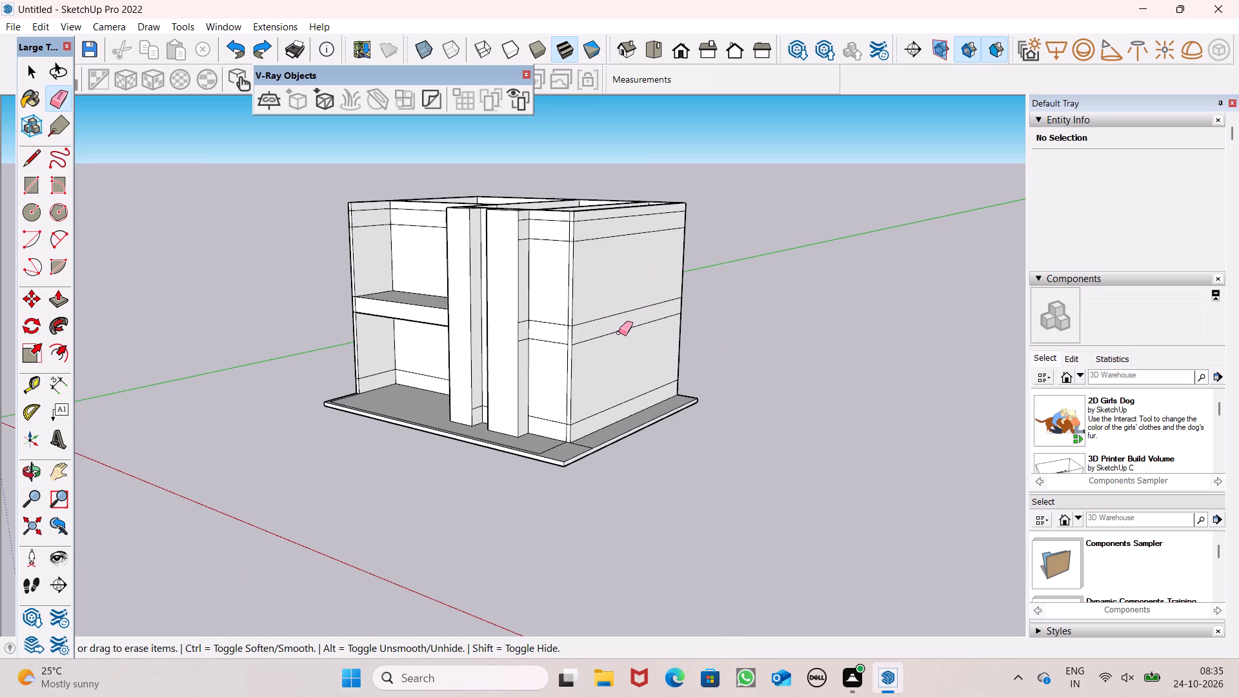
scroll(634, 327, down, 5)
scroll(549, 347, up, 4)
middle_drag(588, 369, 654, 405)
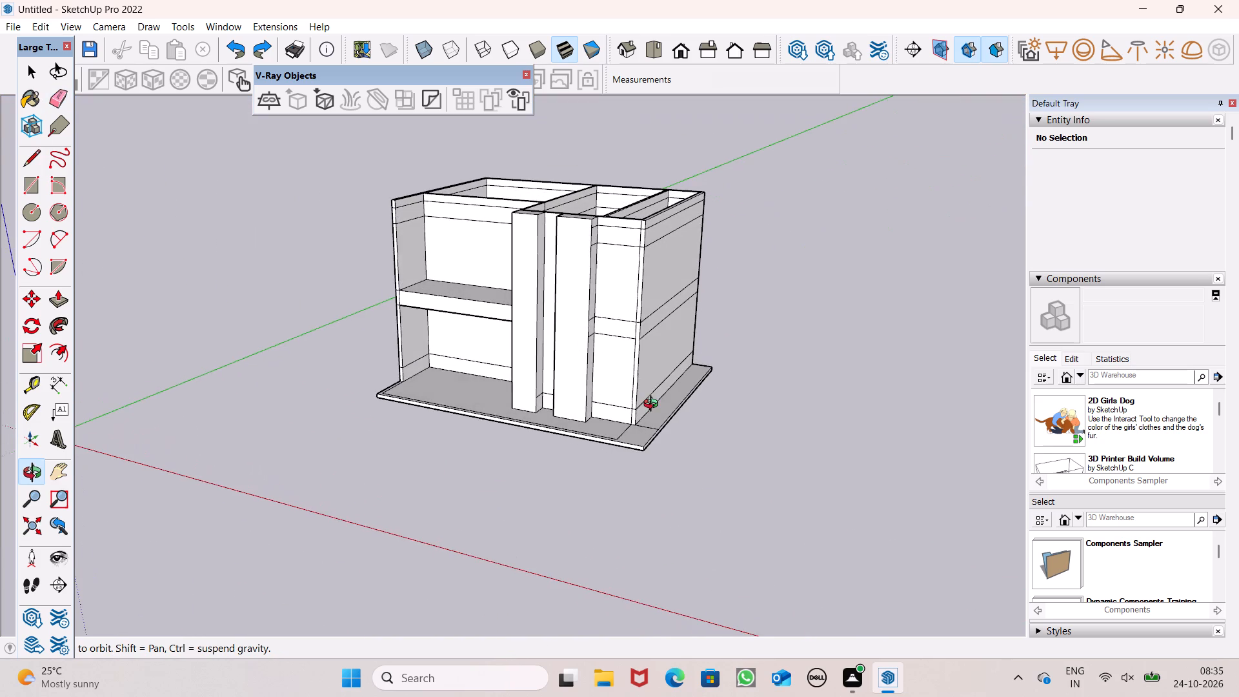
middle_drag(654, 405, 605, 430)
scroll(661, 423, up, 4)
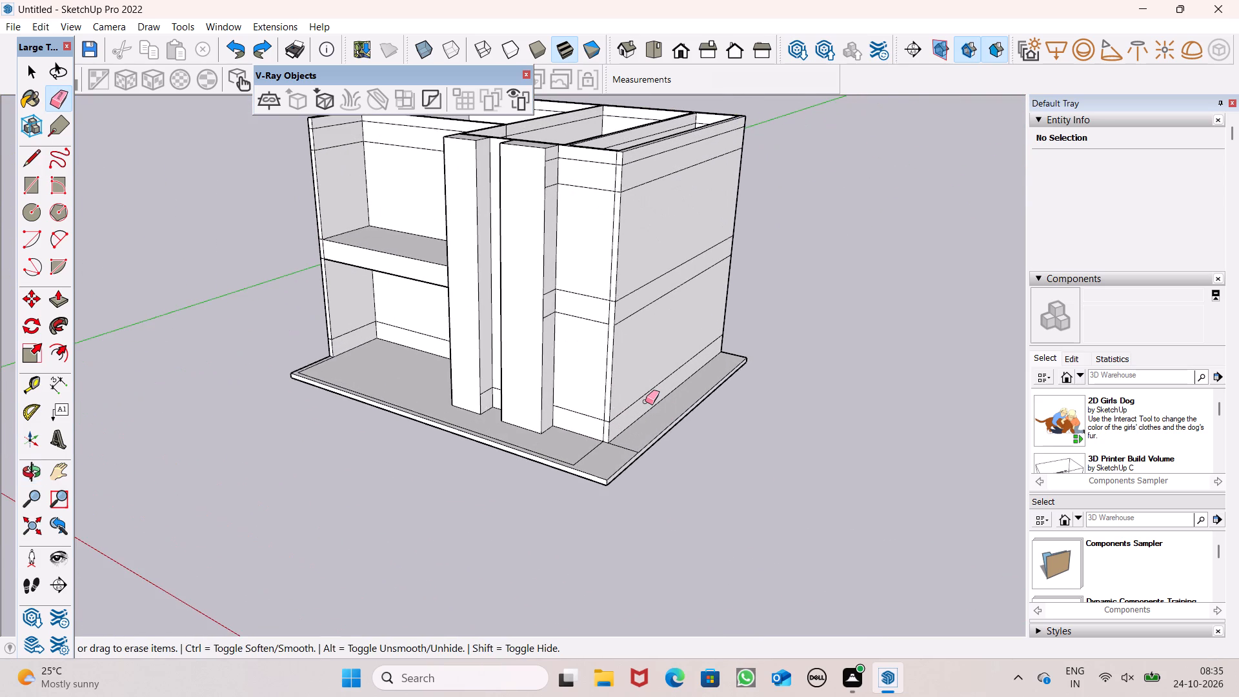
click(640, 396)
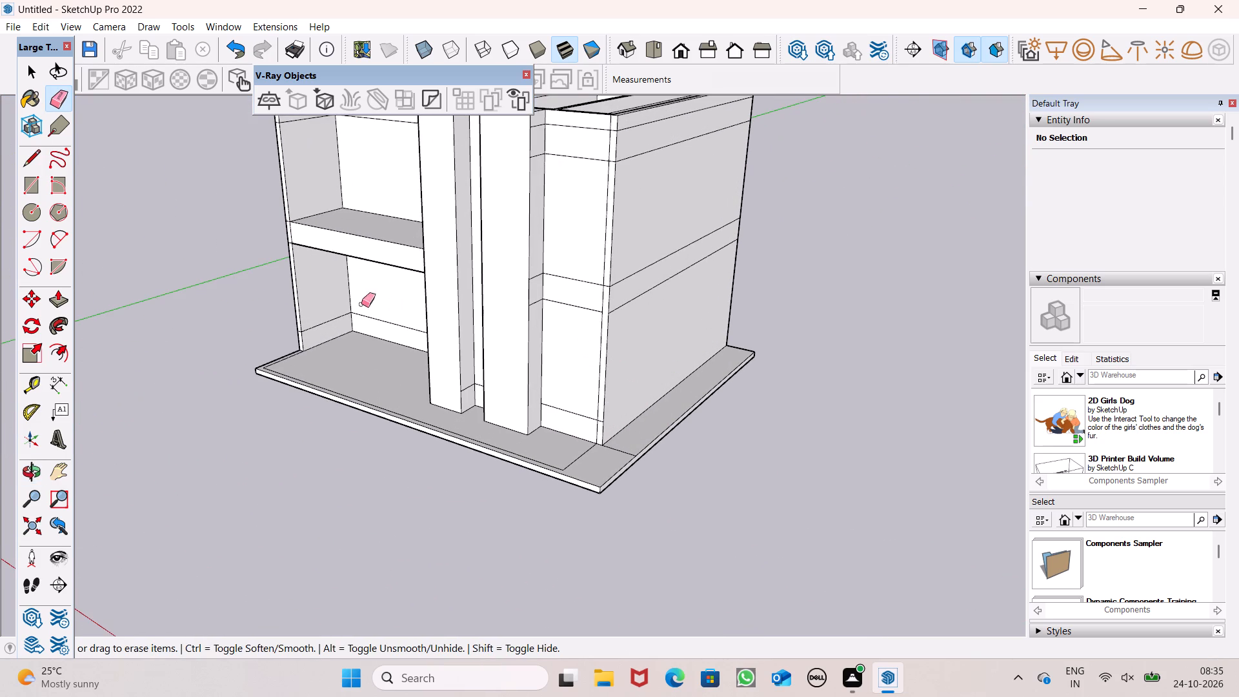
Pull the outer side wall's lower-storey face and the narrow mid-height band above it outward 2' 3 15/16".
click(56, 307)
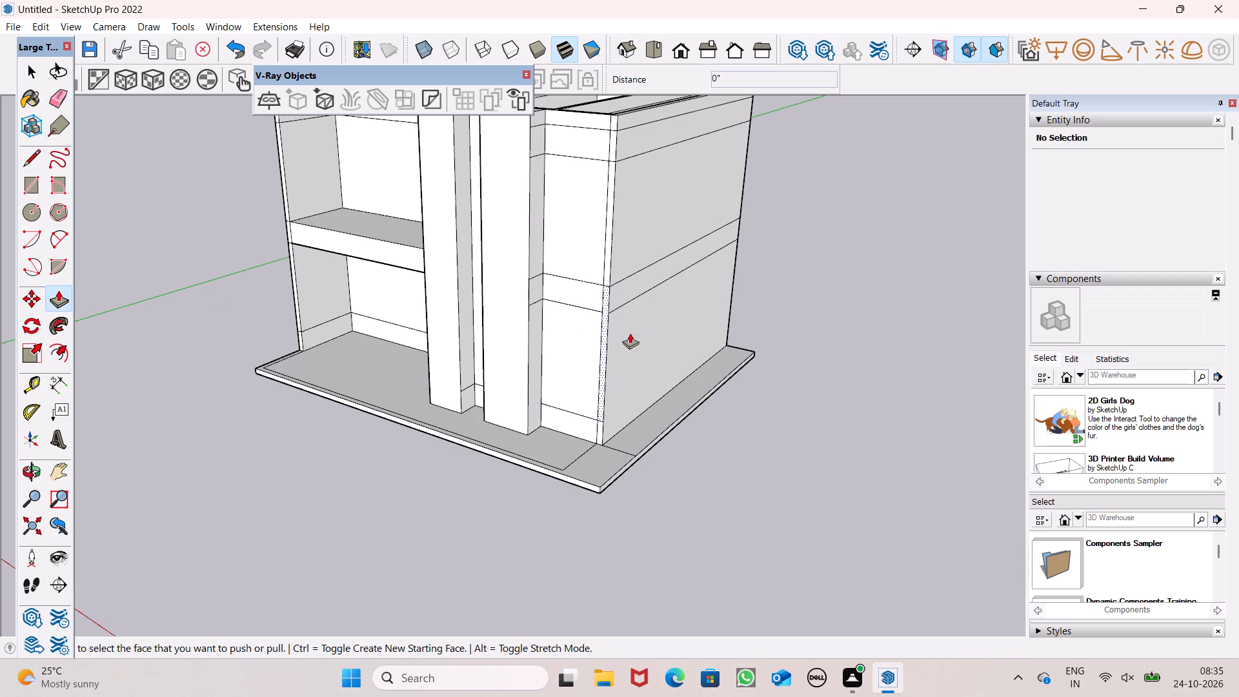
drag(656, 349, 663, 356)
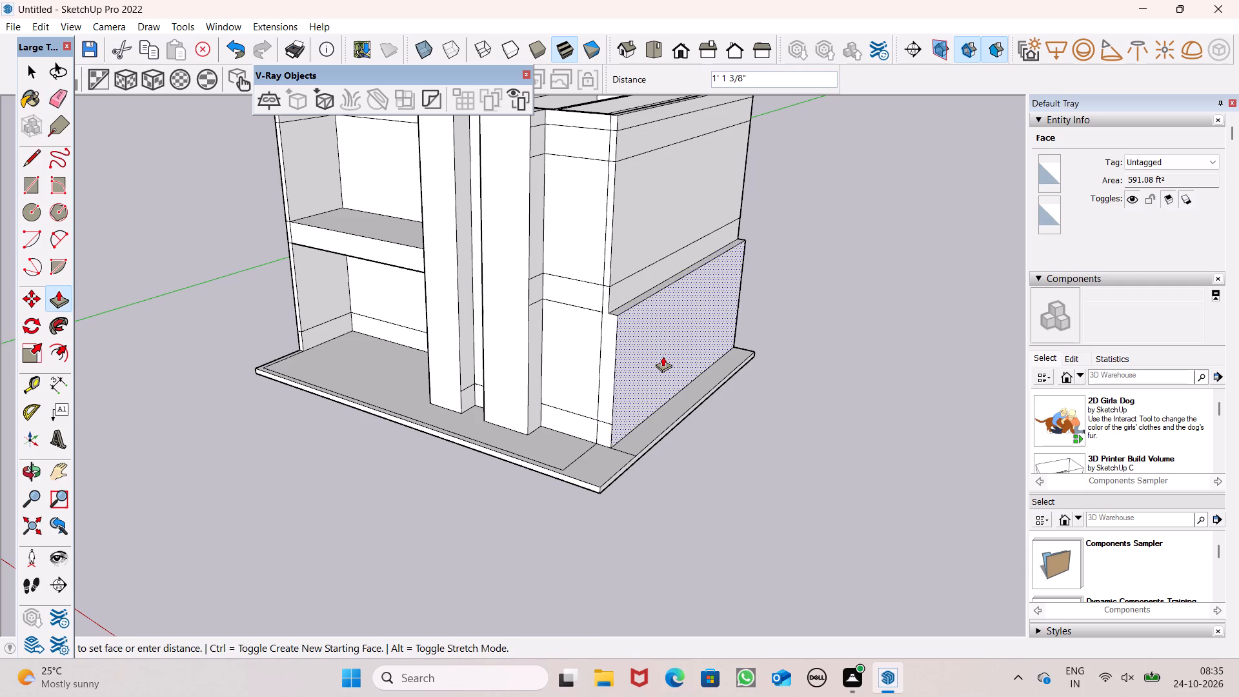
drag(663, 356, 669, 367)
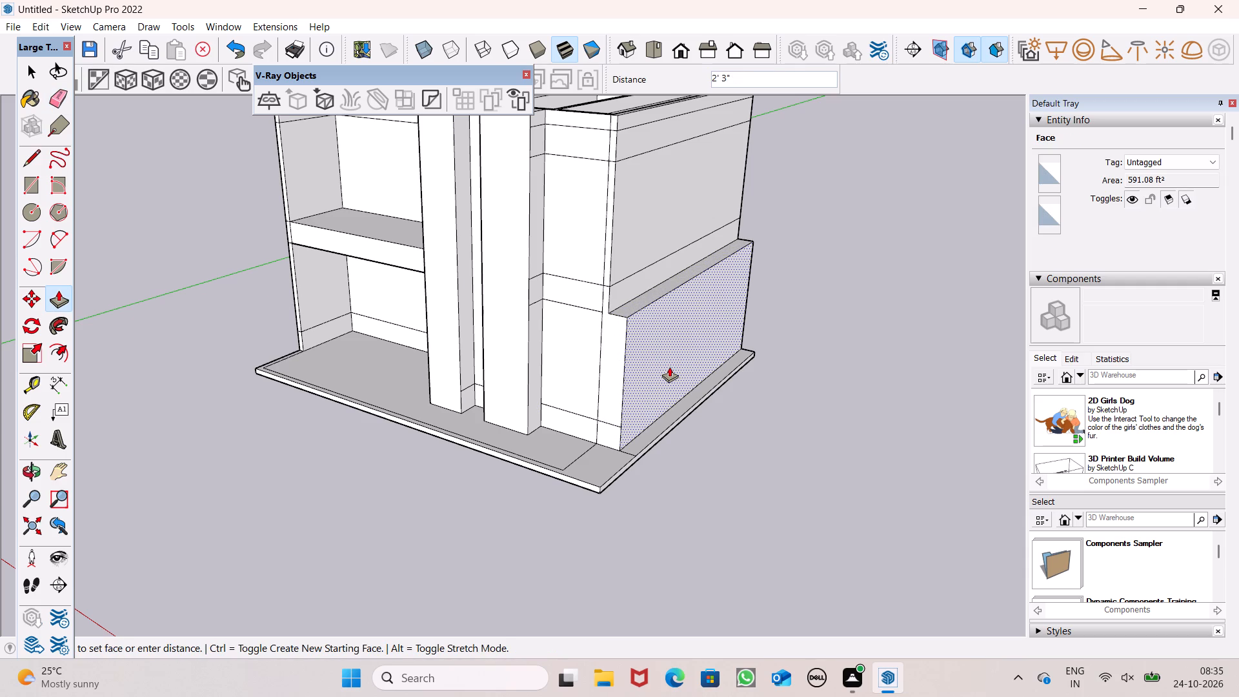
drag(669, 367, 670, 367)
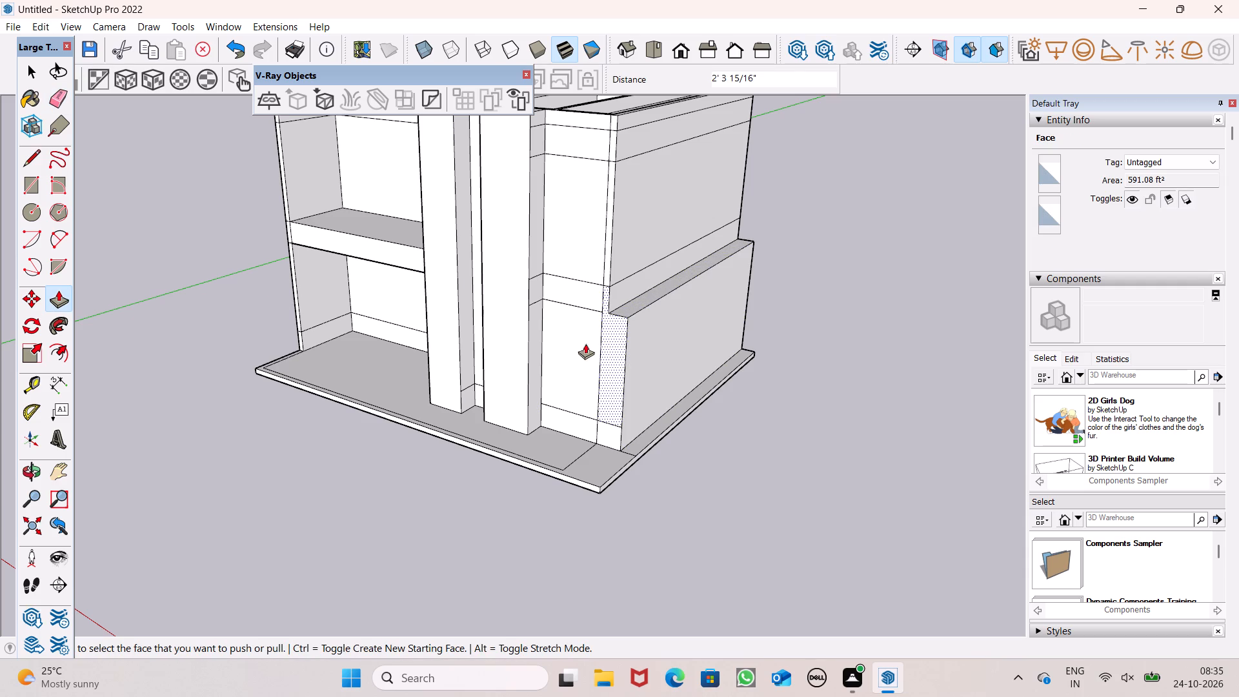
click(623, 303)
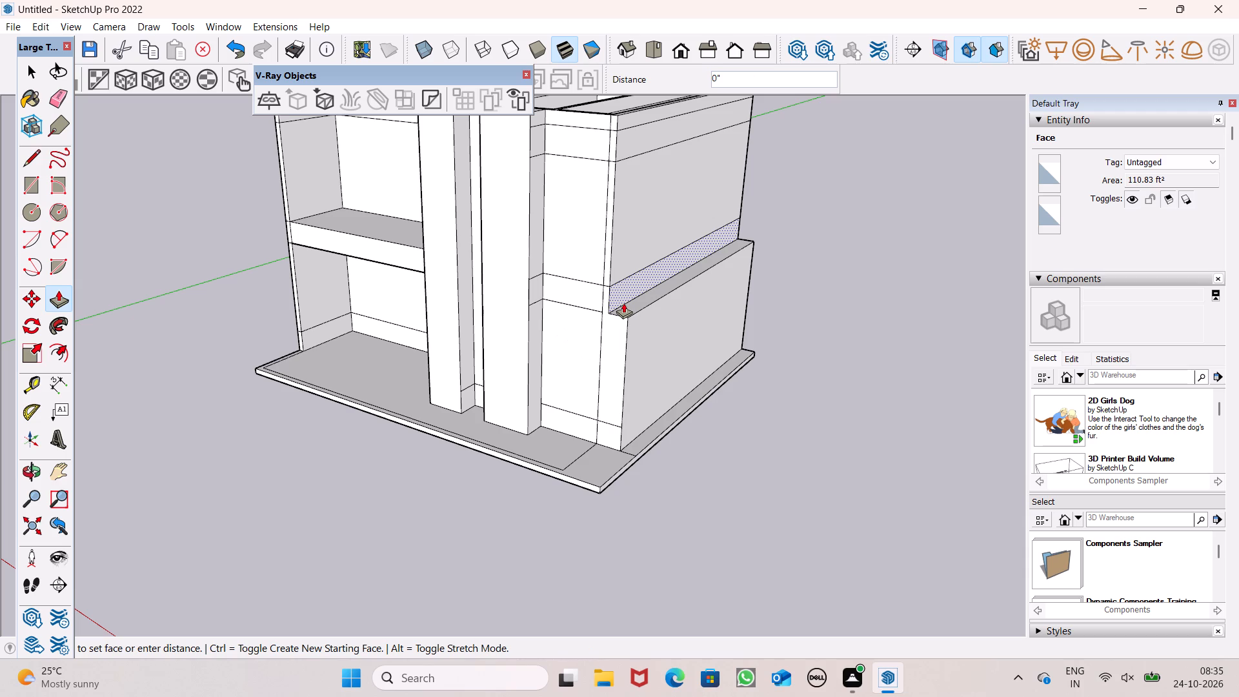
drag(623, 302, 628, 318)
scroll(627, 317, down, 3)
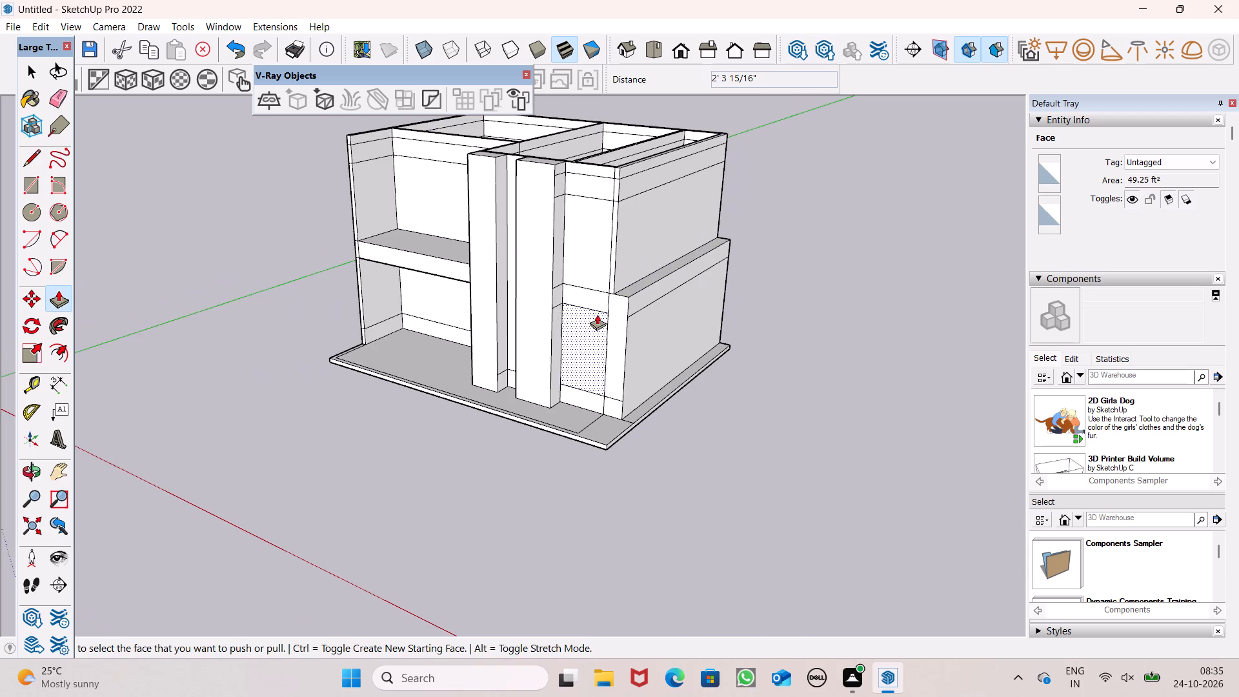
Erase the short vertical segment crossing the mid-height band between the front wall and its widened corner strip.
middle_drag(622, 325, 669, 348)
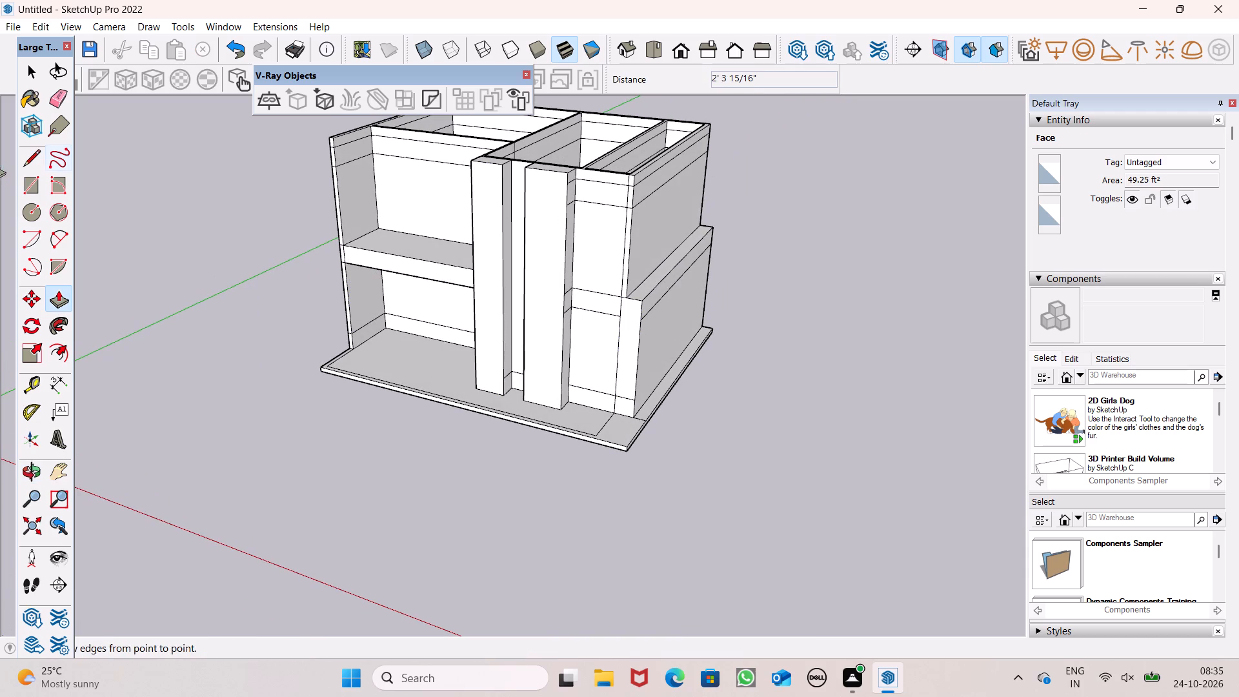
click(29, 156)
scroll(485, 247, down, 1)
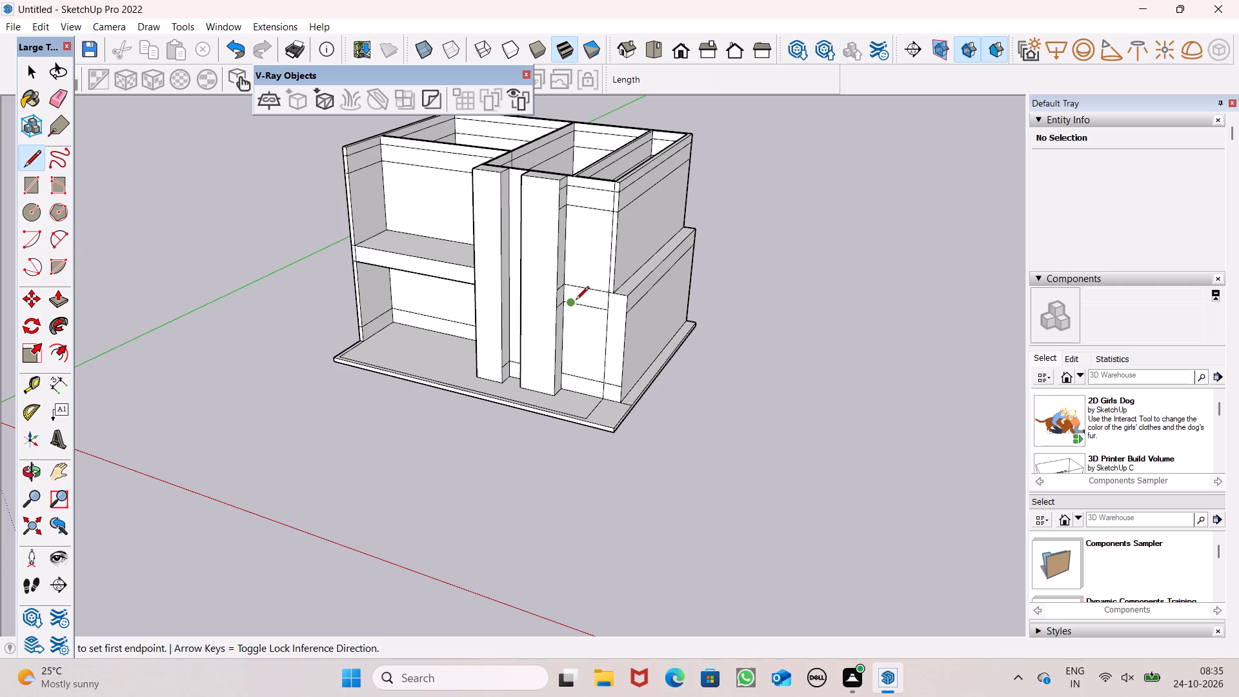
middle_drag(573, 301, 679, 278)
scroll(625, 286, up, 6)
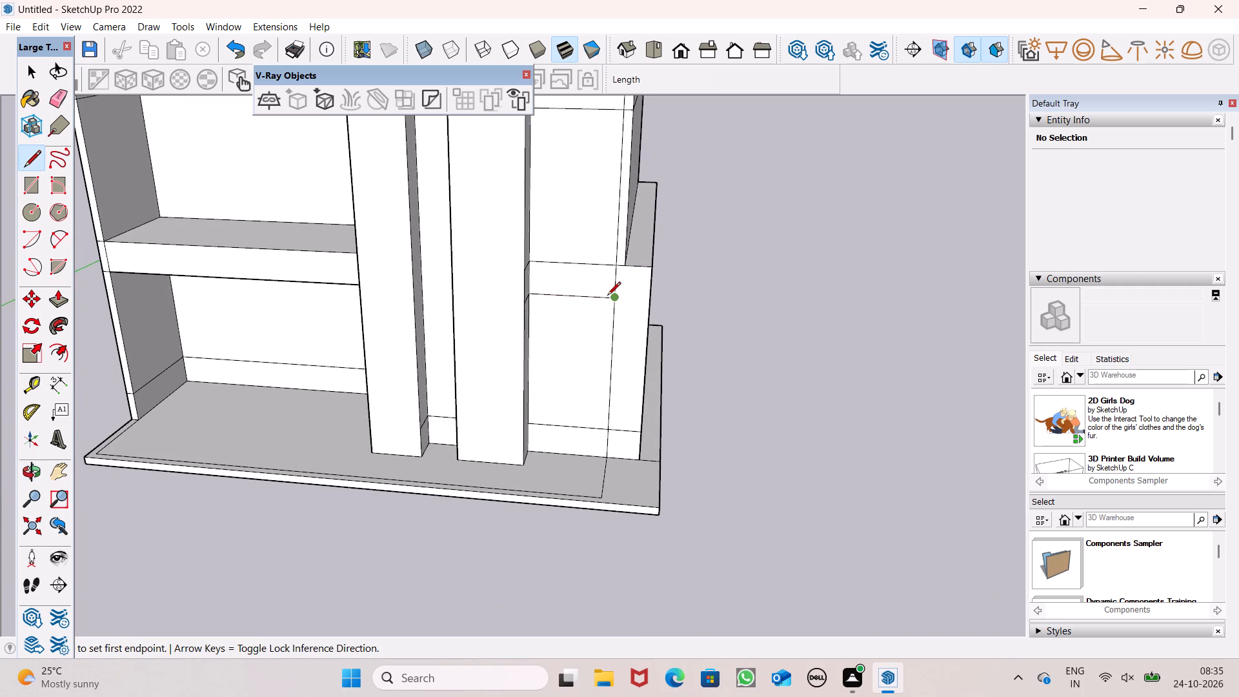
scroll(607, 296, up, 2)
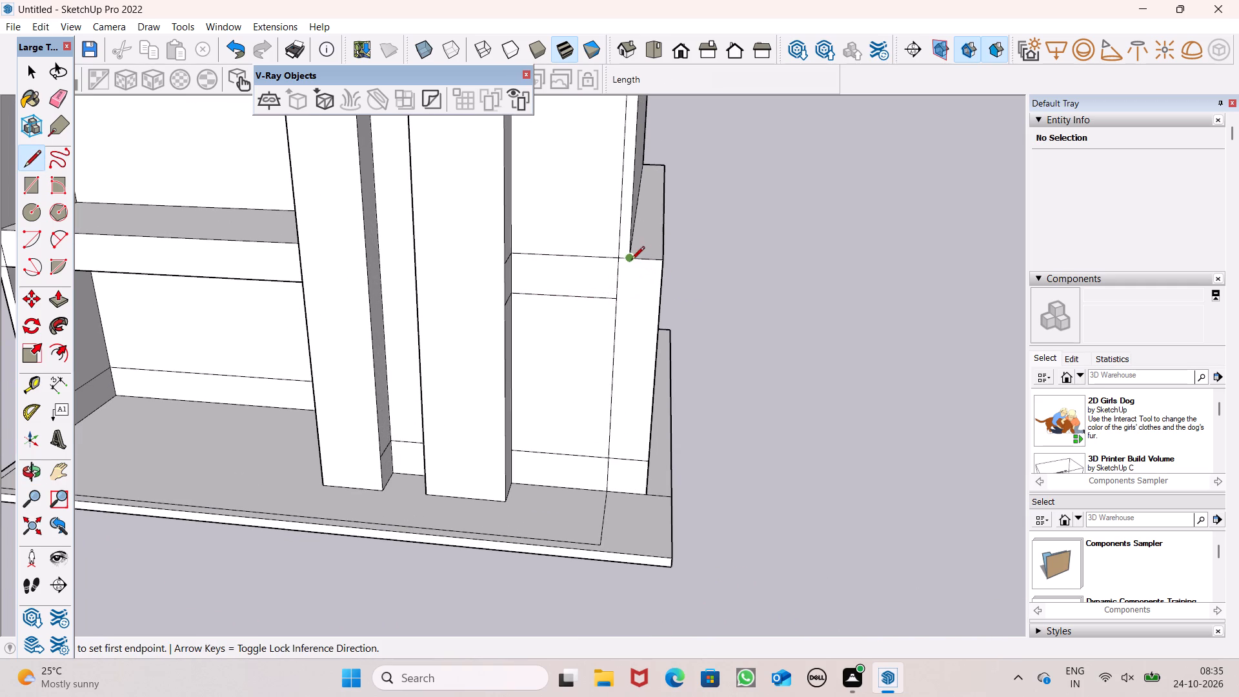
drag(54, 99, 63, 101)
click(622, 283)
middle_drag(634, 298, 590, 300)
scroll(589, 294, up, 4)
click(591, 292)
scroll(648, 222, down, 5)
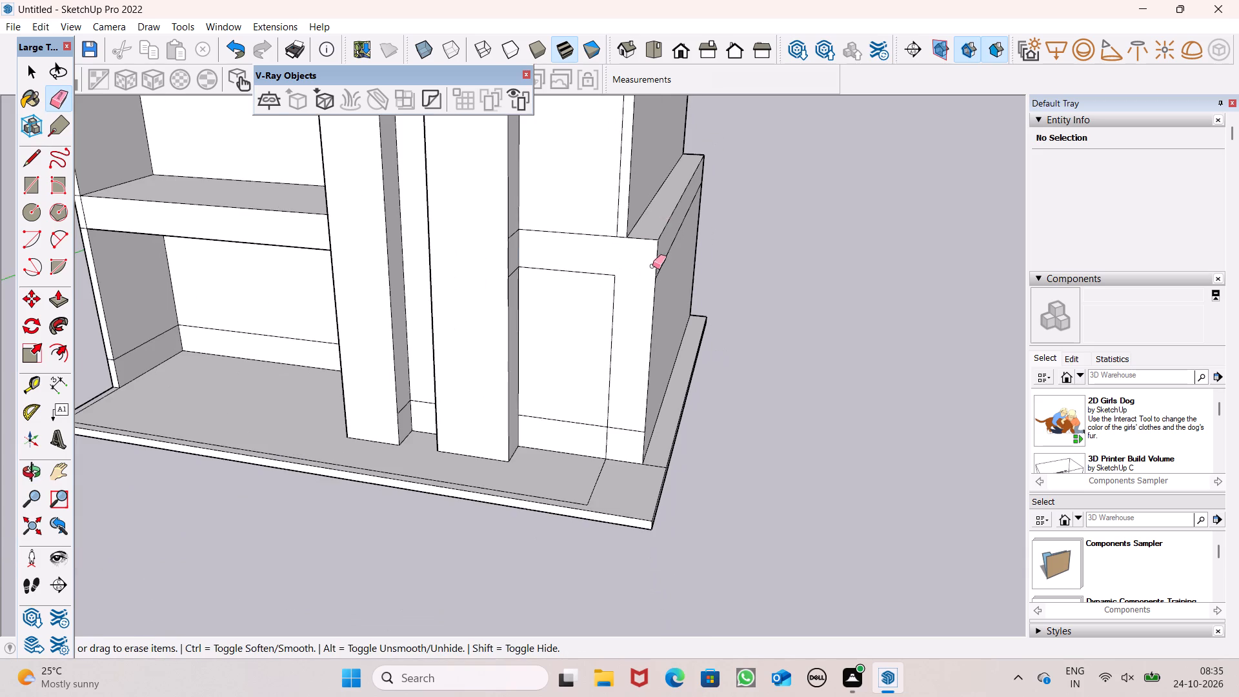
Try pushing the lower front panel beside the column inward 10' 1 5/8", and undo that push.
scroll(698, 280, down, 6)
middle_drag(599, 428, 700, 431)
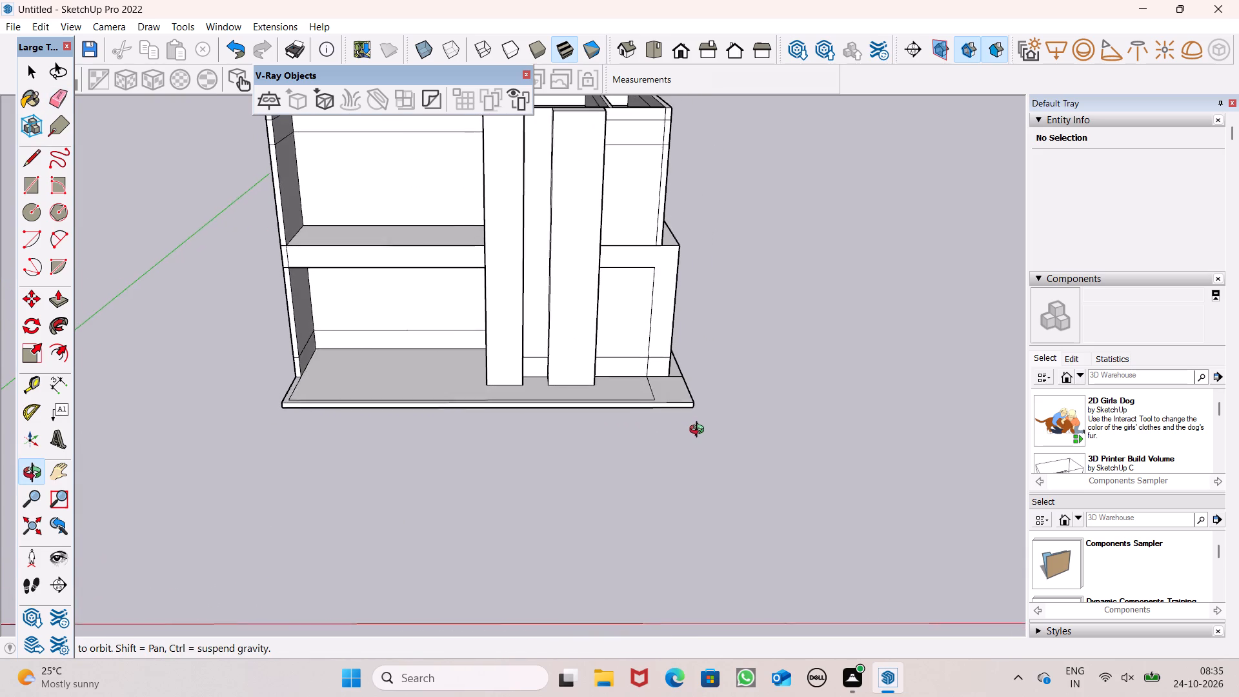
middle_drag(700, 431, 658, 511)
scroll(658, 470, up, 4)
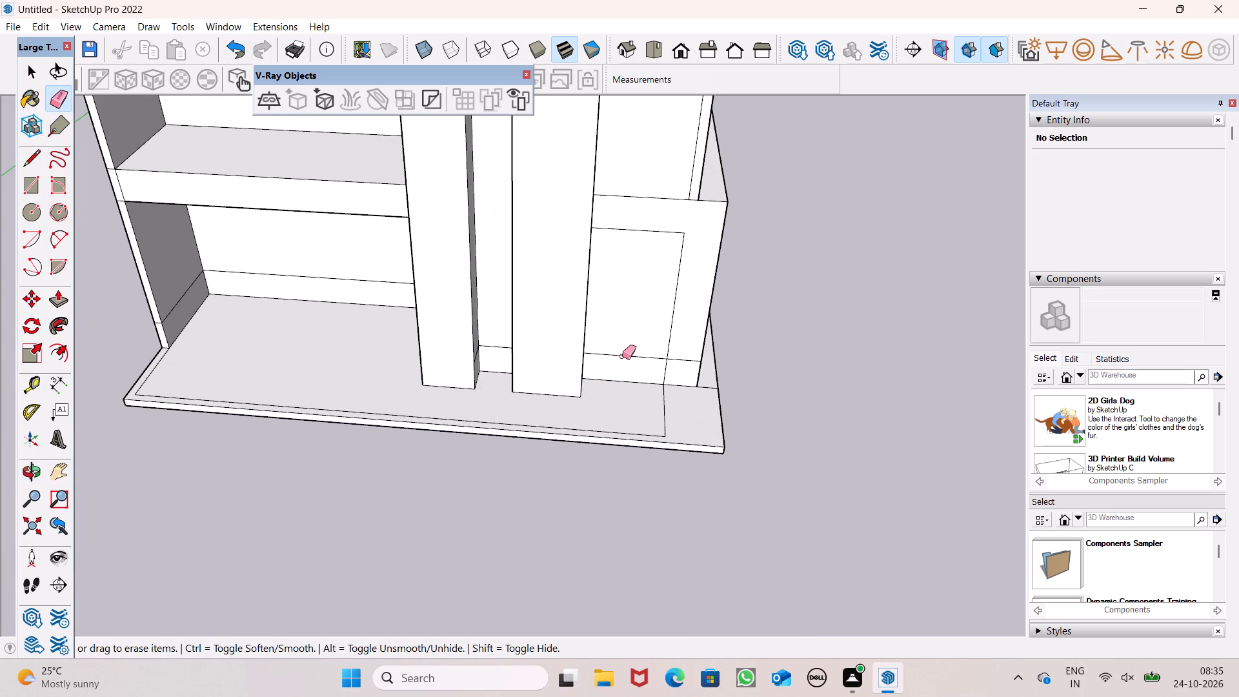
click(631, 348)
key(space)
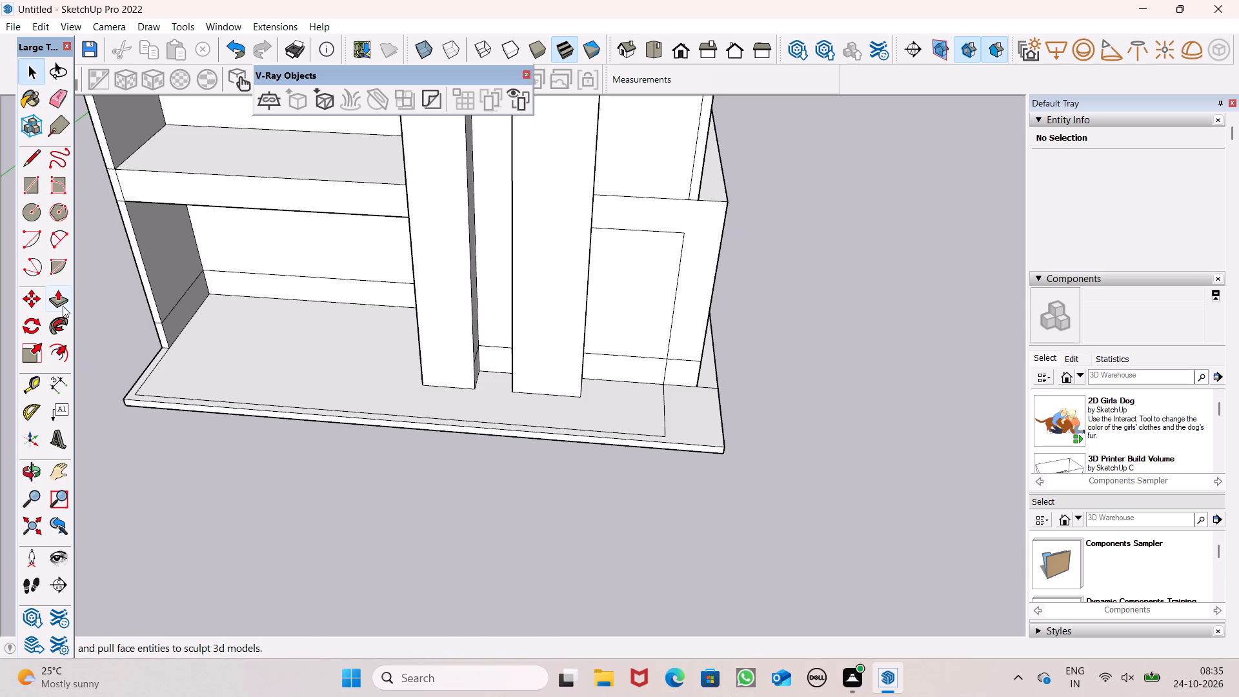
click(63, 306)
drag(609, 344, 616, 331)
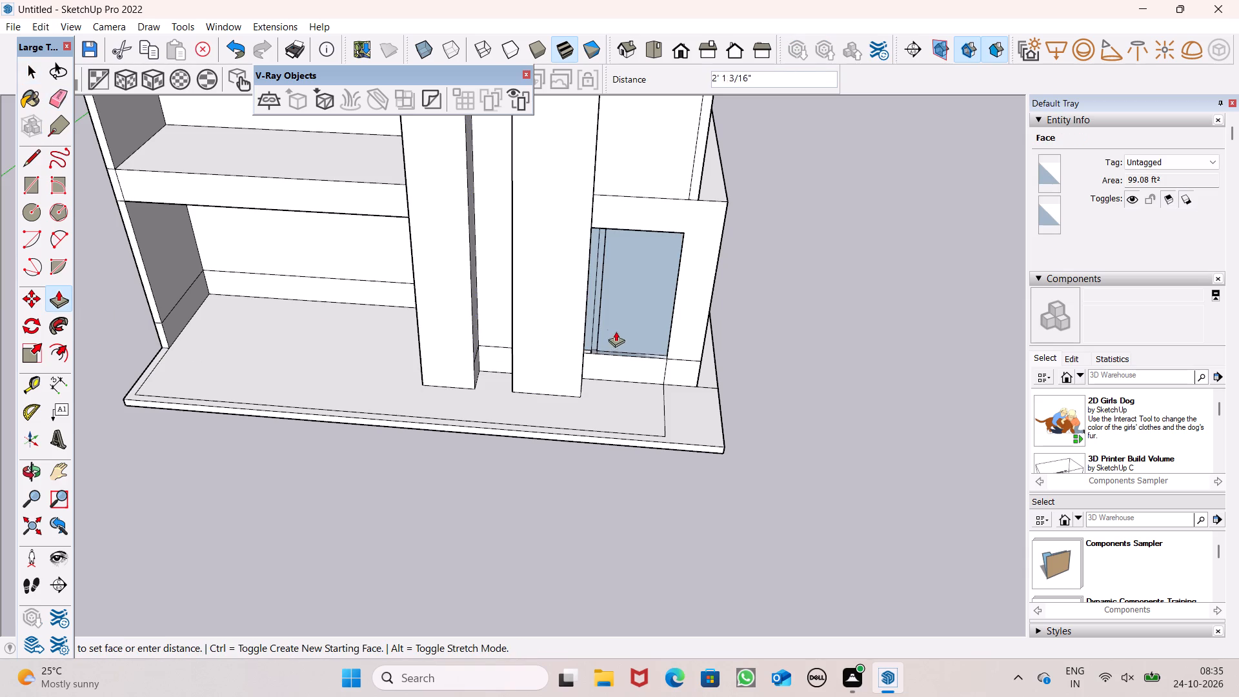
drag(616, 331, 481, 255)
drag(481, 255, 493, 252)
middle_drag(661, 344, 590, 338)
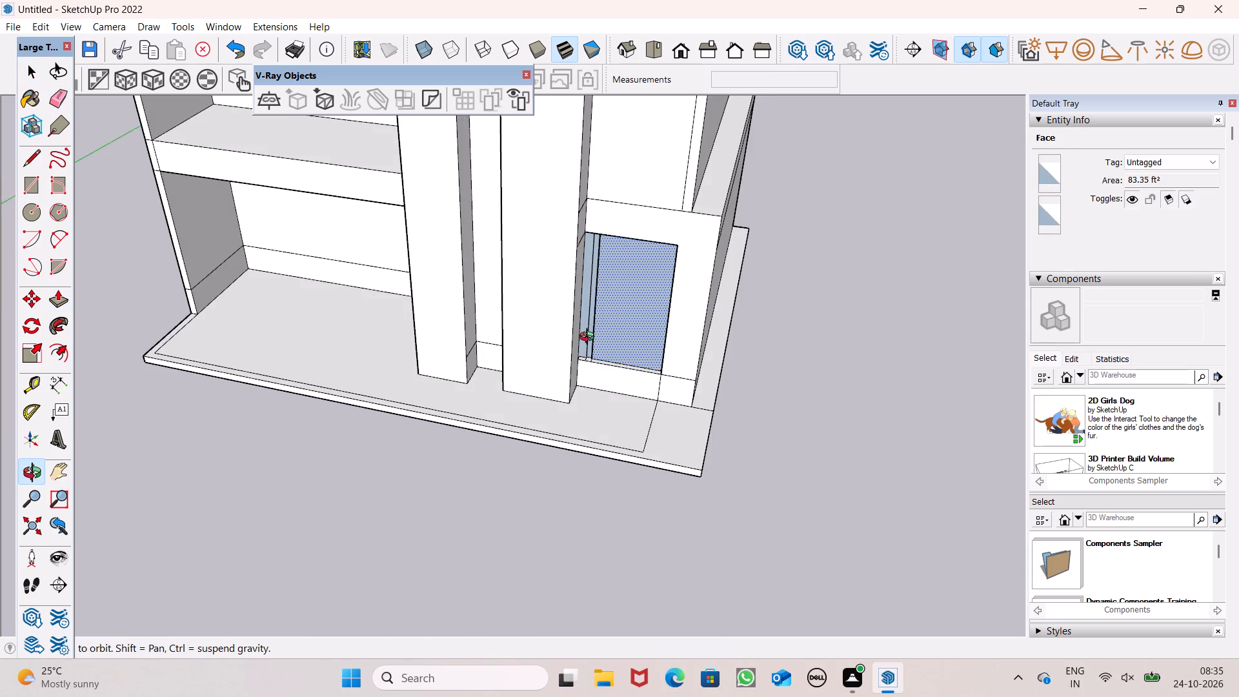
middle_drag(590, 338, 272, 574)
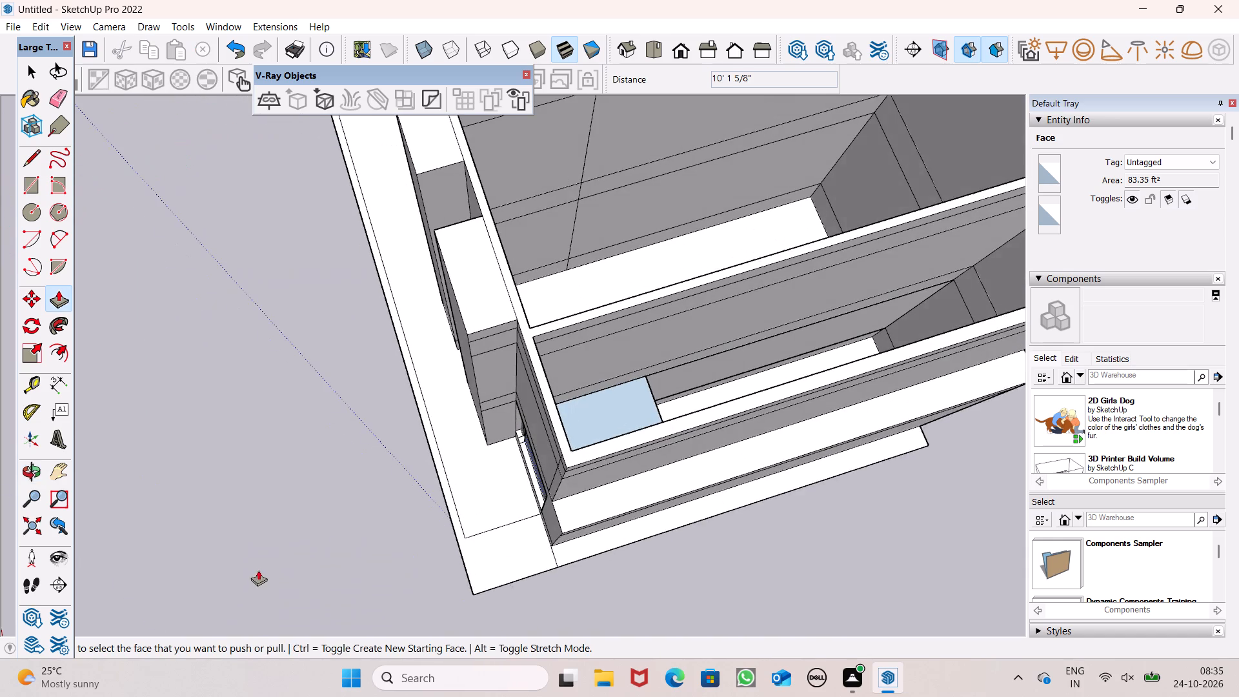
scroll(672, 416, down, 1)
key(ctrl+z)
Push/pull the inside face of the front wall in the narrow side room to its 4' 7 3/4" limit.
middle_drag(657, 403, 434, 406)
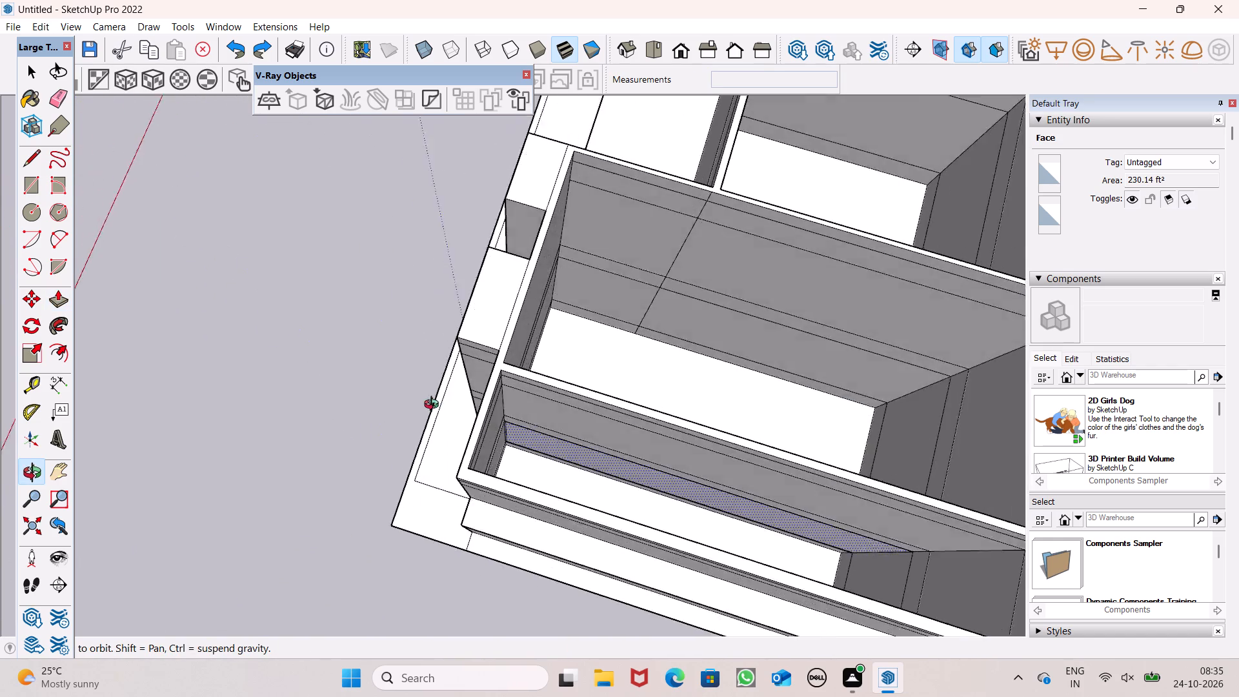
middle_drag(434, 406, 345, 407)
scroll(745, 343, down, 6)
middle_drag(674, 445, 512, 383)
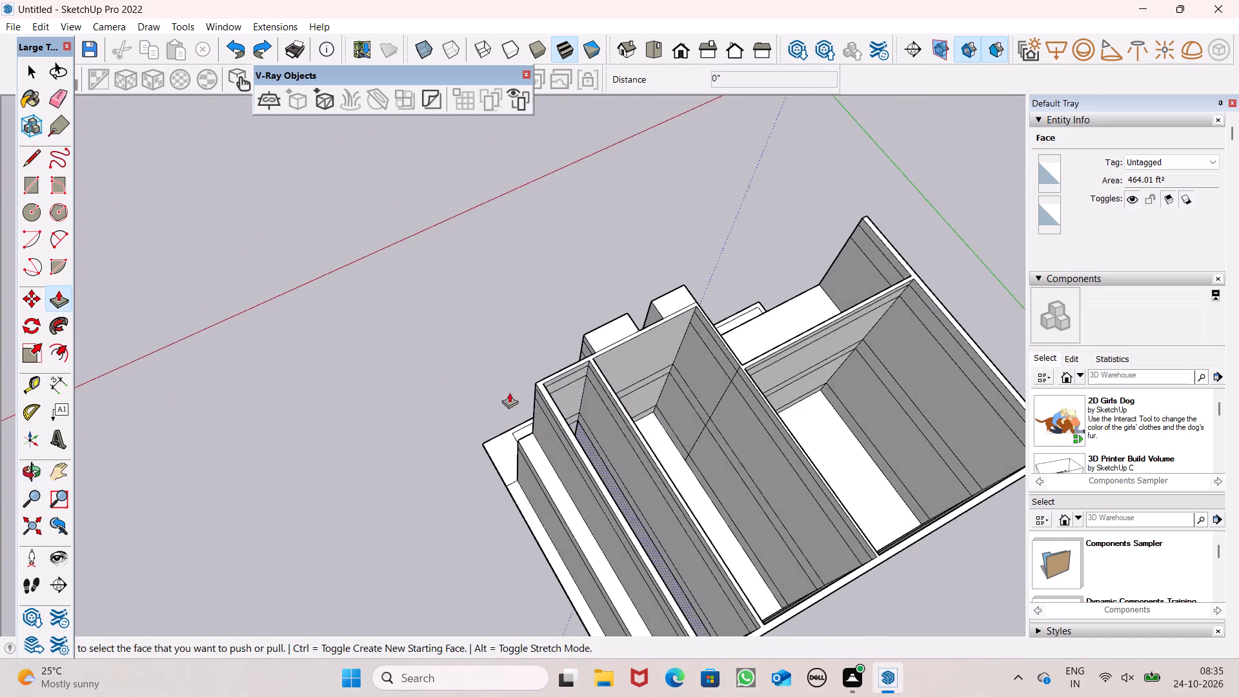
scroll(541, 439, up, 2)
scroll(770, 355, down, 6)
middle_drag(710, 424, 560, 423)
scroll(667, 494, up, 2)
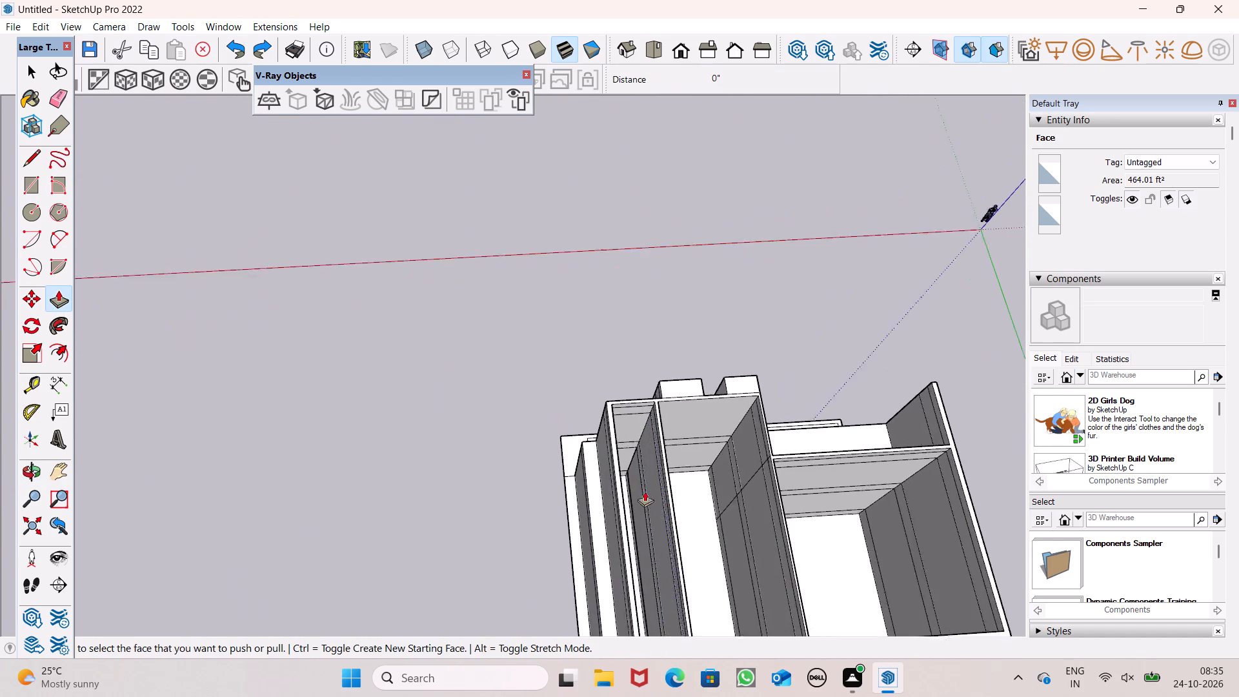
scroll(645, 491, up, 6)
scroll(714, 512, up, 7)
middle_drag(688, 492, 664, 460)
drag(578, 445, 571, 519)
drag(579, 397, 585, 498)
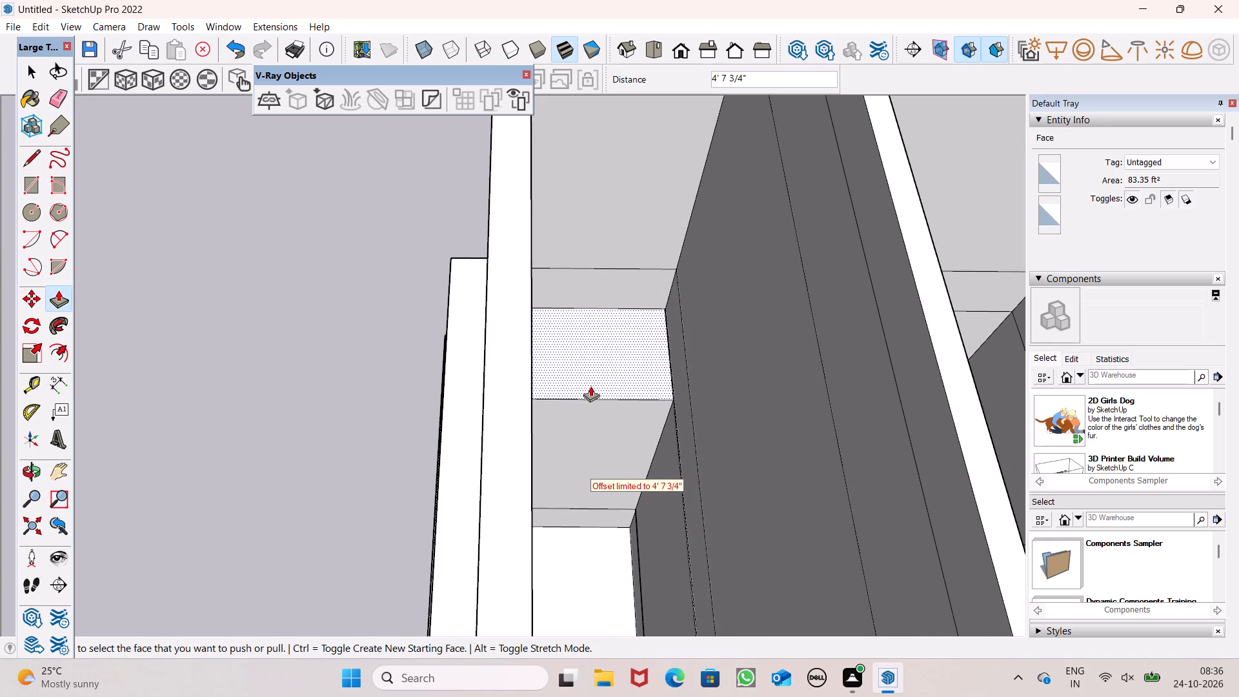
Push the lower front panel beside the column inward 2' 6 5/16" to form a recess.
middle_drag(545, 399, 829, 405)
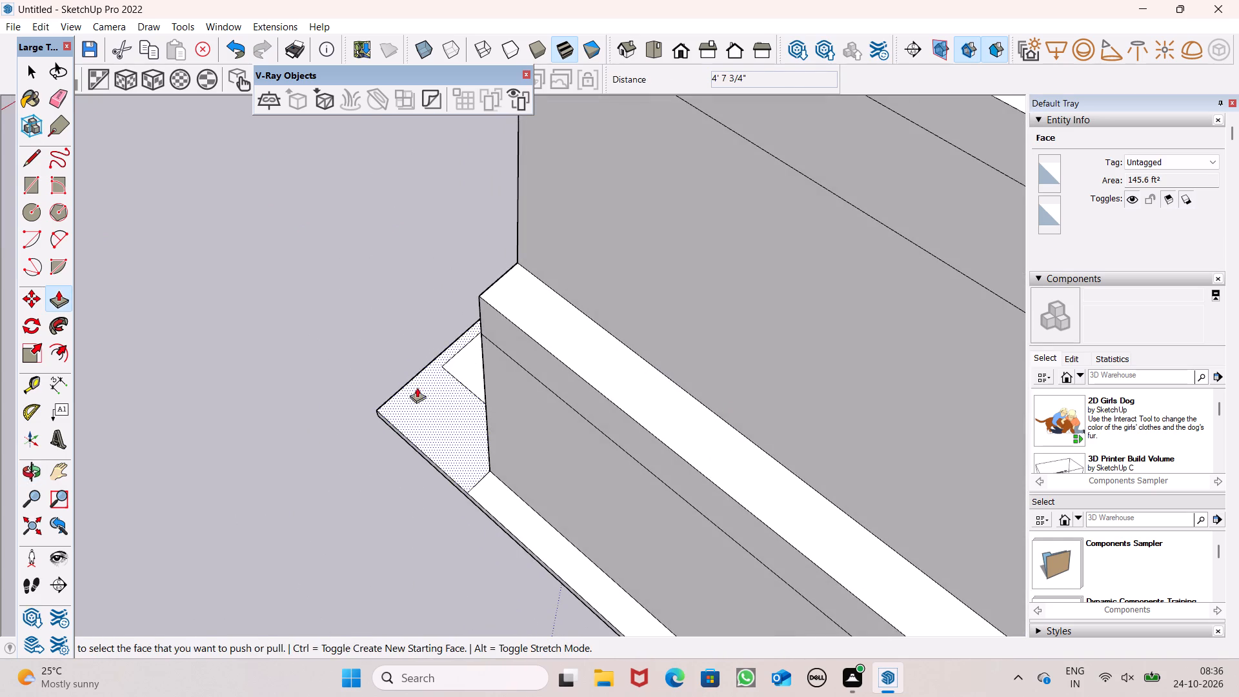
middle_drag(444, 380, 752, 372)
scroll(647, 350, down, 4)
middle_drag(463, 427, 871, 383)
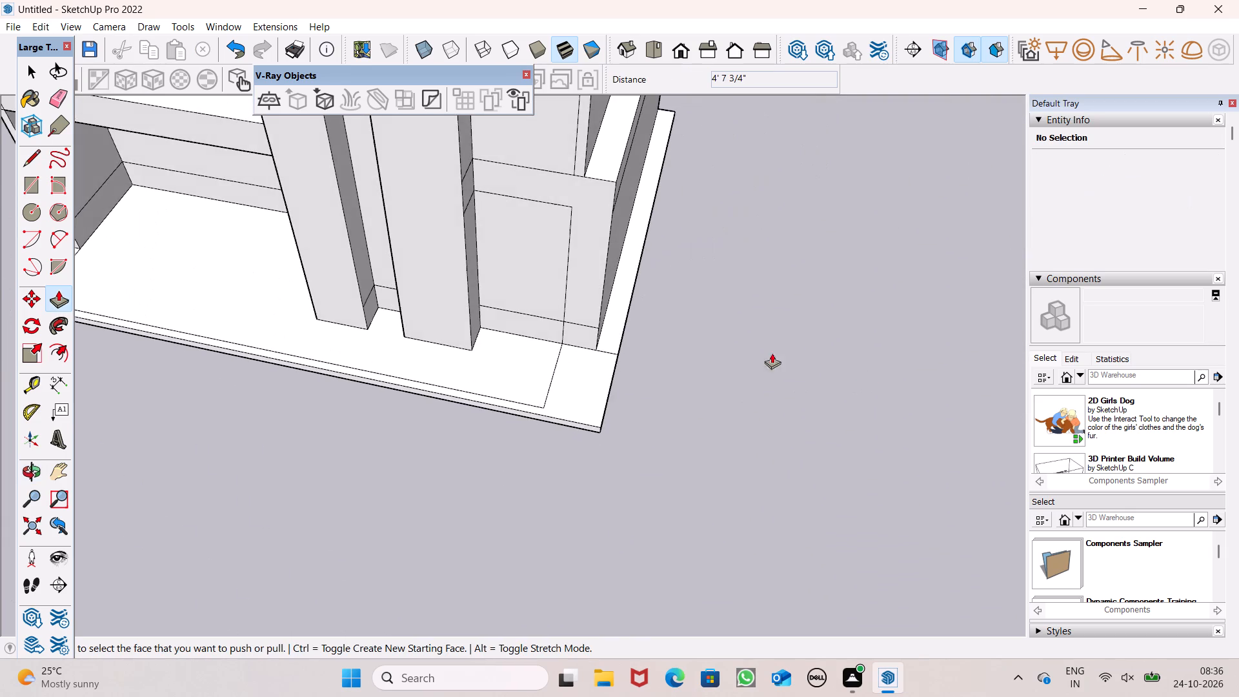
scroll(508, 292, up, 5)
drag(521, 299, 550, 277)
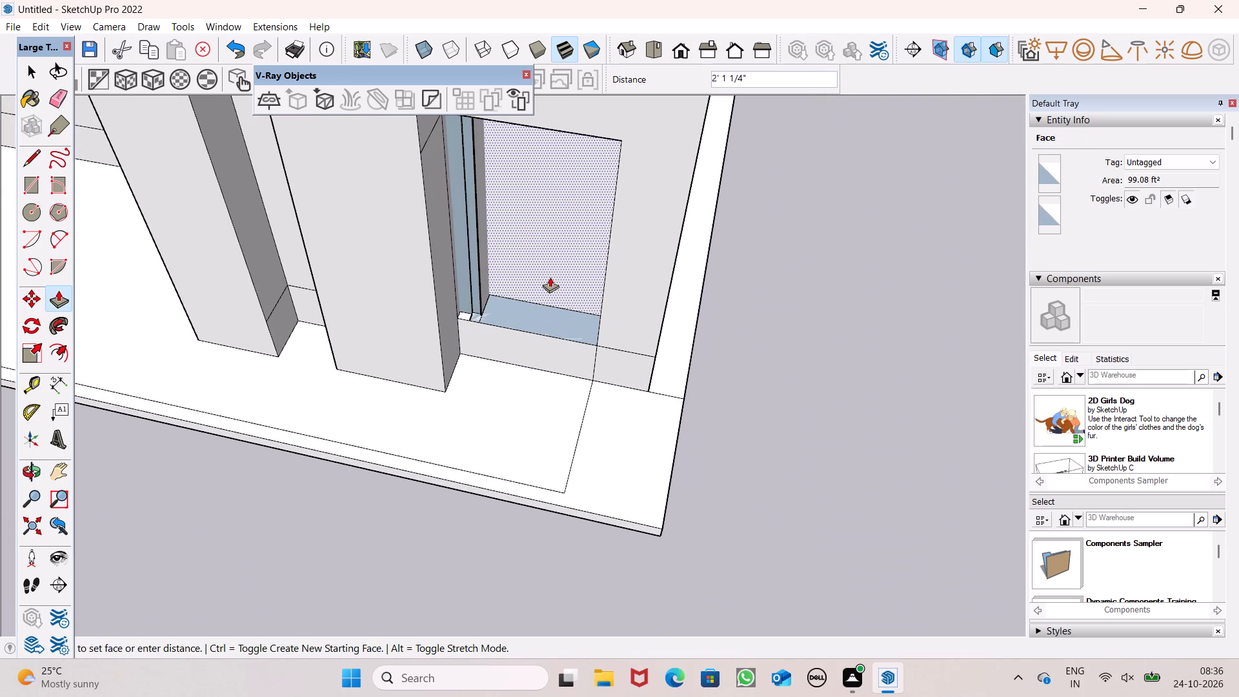
drag(550, 277, 558, 273)
Push the narrow vertical strip on the recess's column side 1 7/16", undoing the extra 7/16" push on the adjoining face.
middle_drag(492, 234, 577, 224)
scroll(549, 187, down, 3)
middle_drag(526, 218, 529, 235)
scroll(472, 281, up, 7)
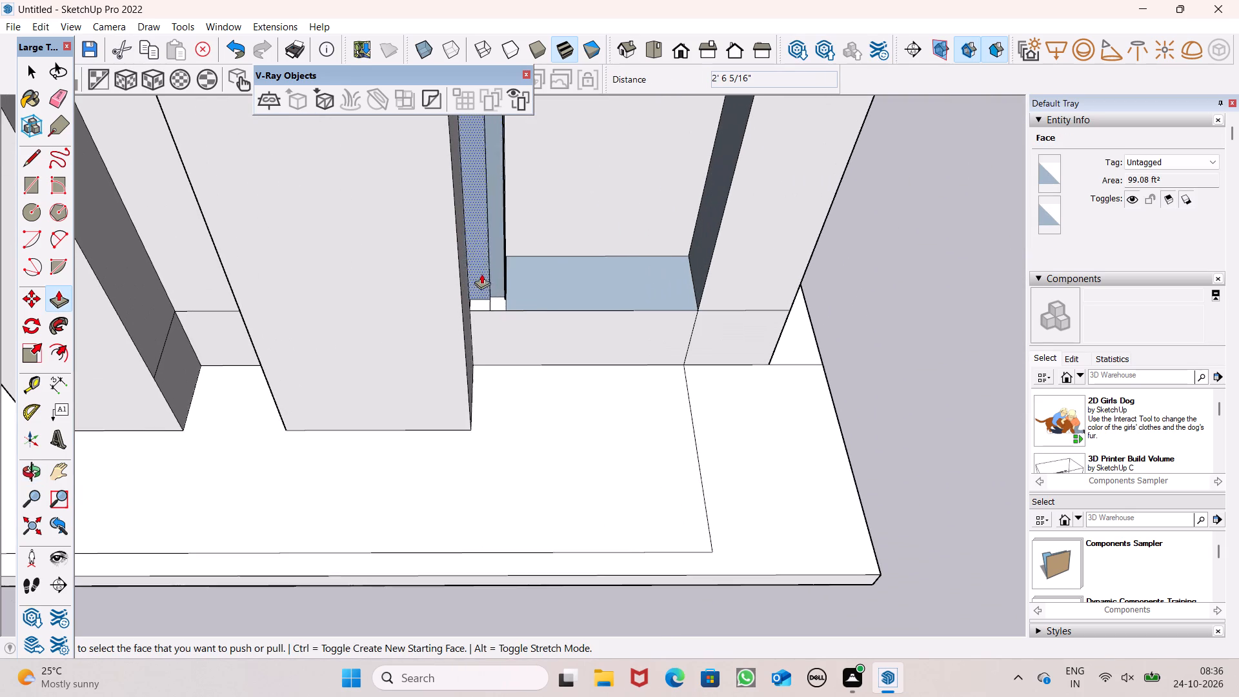
middle_drag(516, 266, 223, 318)
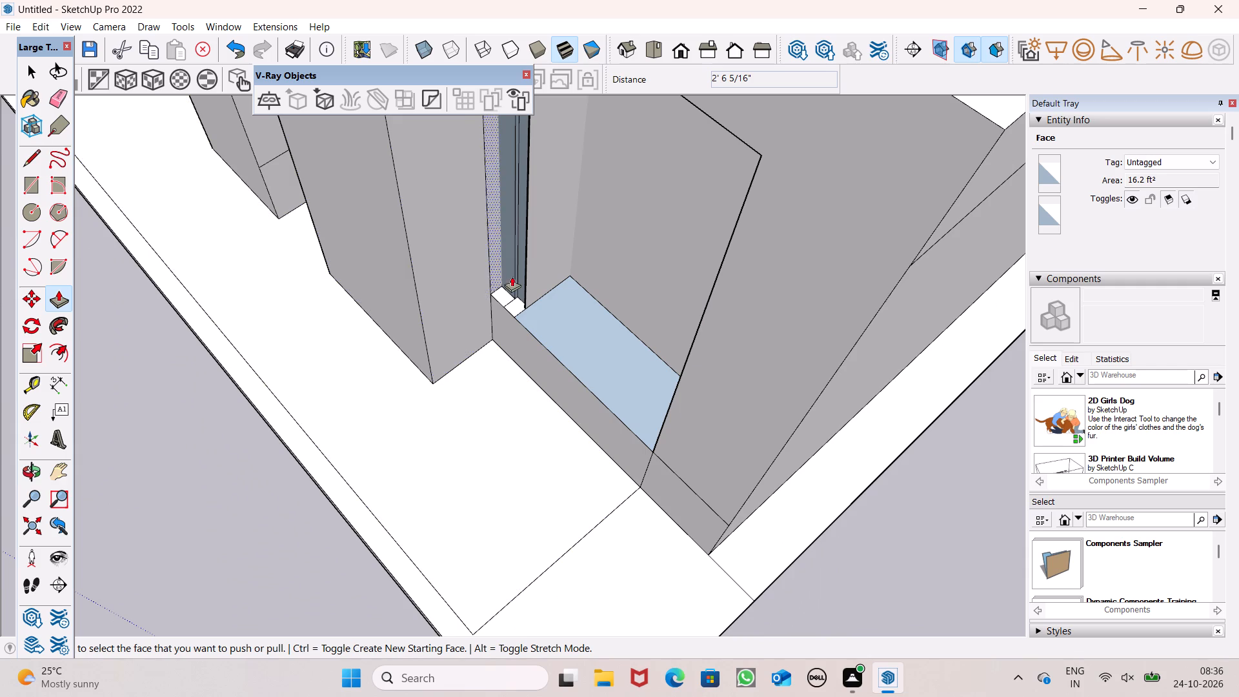
drag(512, 273, 520, 269)
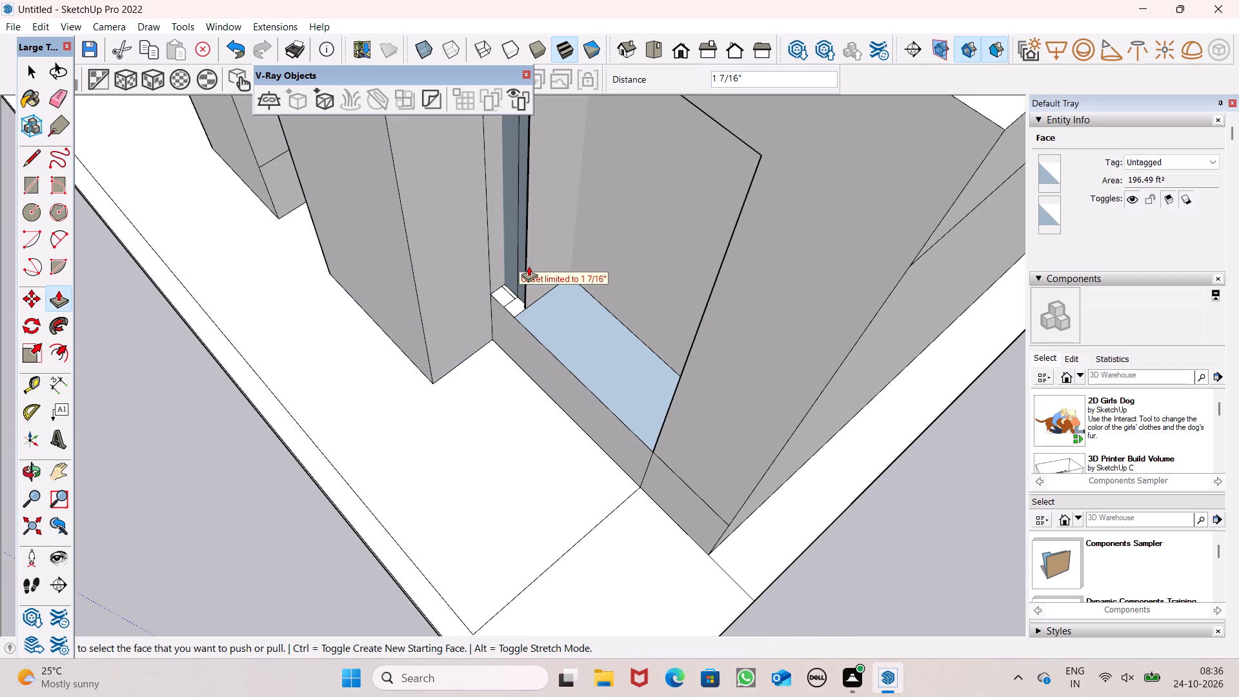
drag(533, 266, 519, 254)
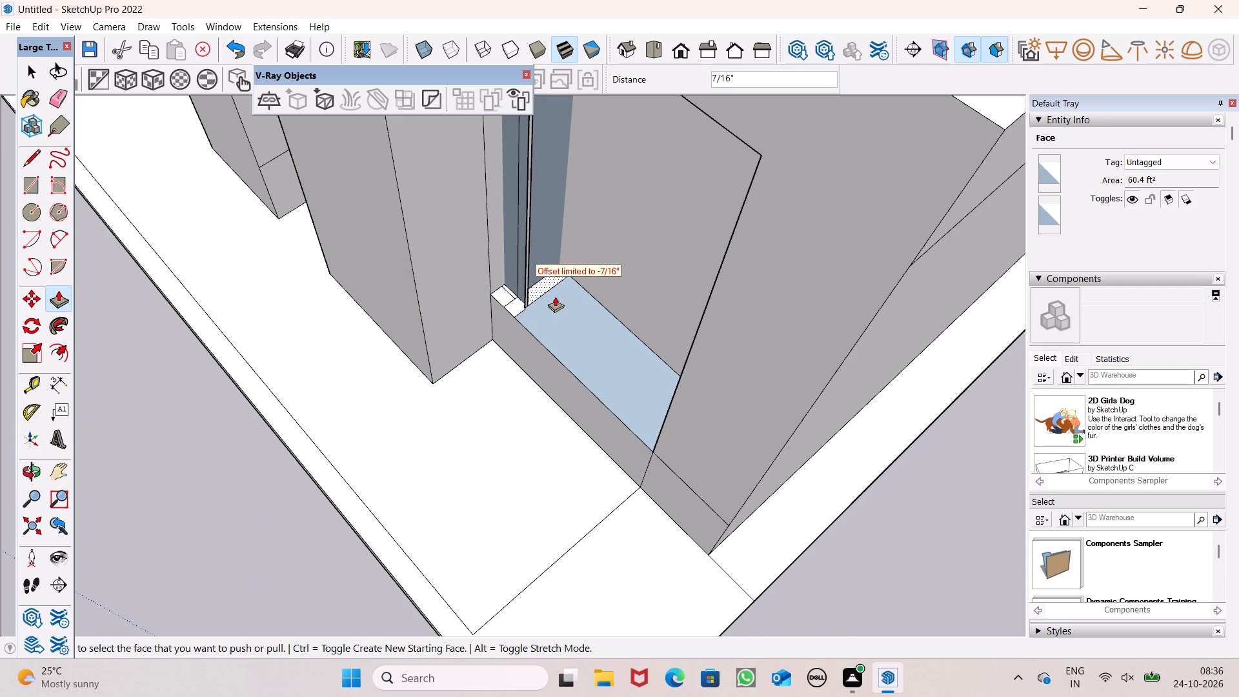
key(ctrl+z)
Push the narrow vertical strips on the recess's column side back 1' 10 7/8" each to widen the opening.
middle_drag(530, 270, 794, 263)
scroll(586, 261, up, 1)
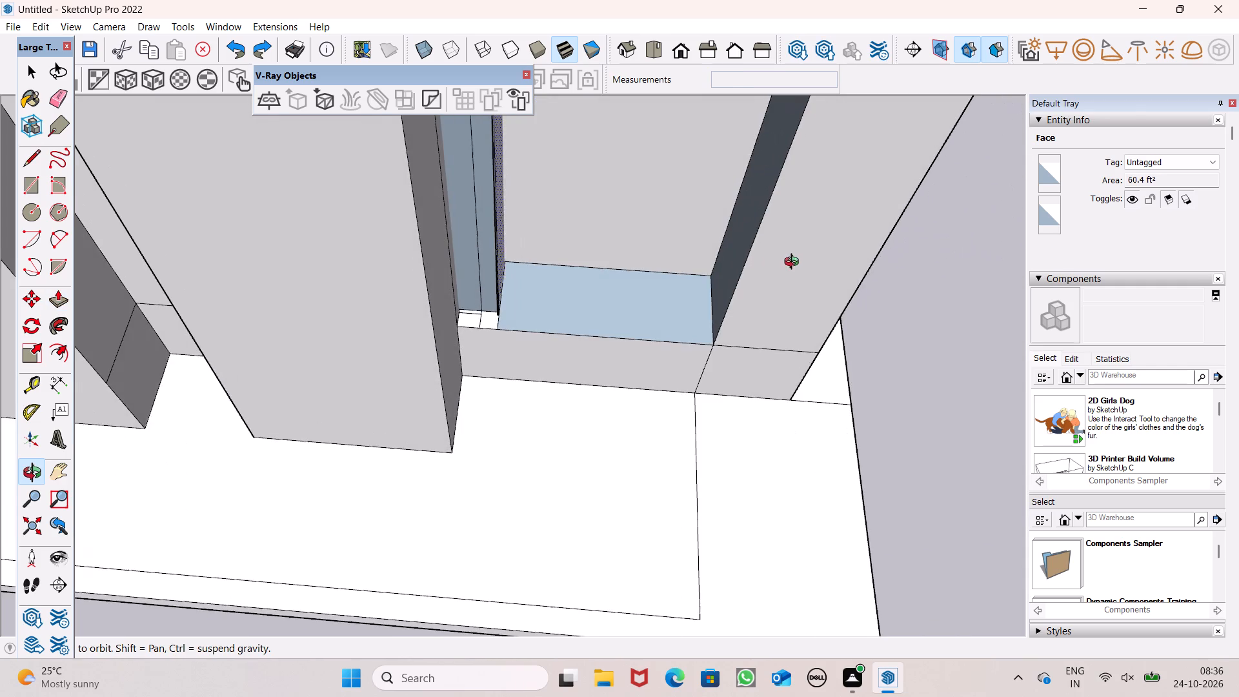
middle_drag(794, 263, 796, 263)
scroll(450, 316, up, 6)
scroll(602, 252, down, 13)
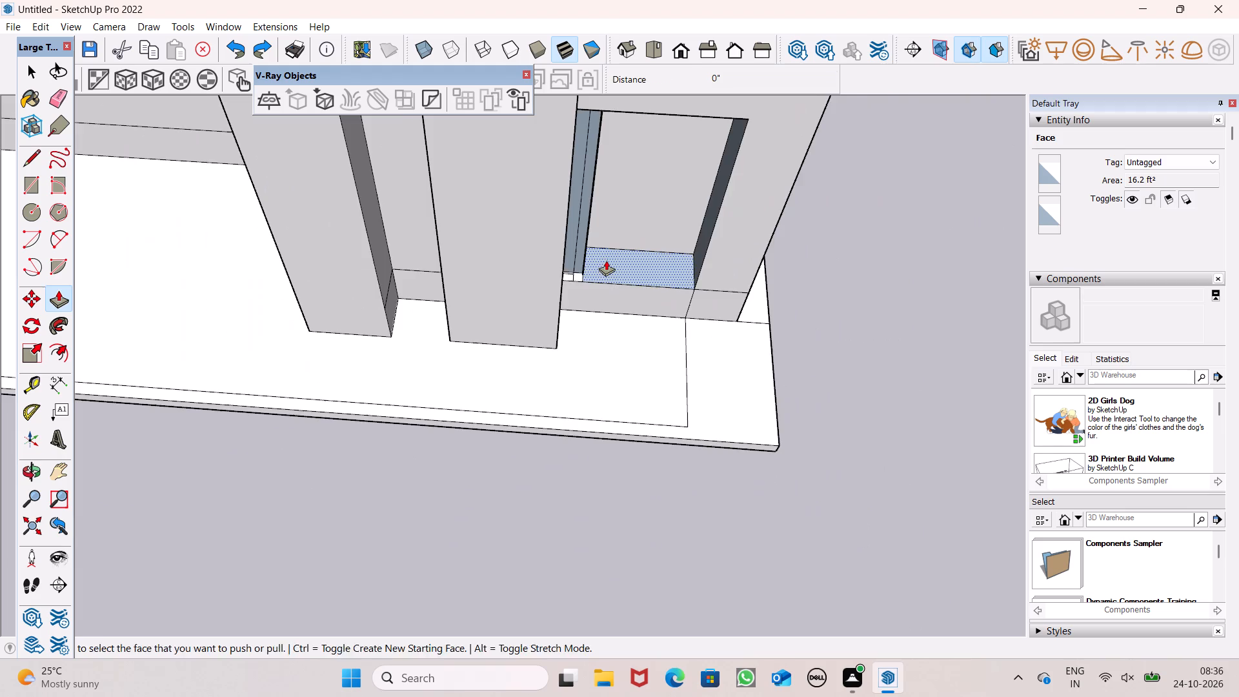
middle_drag(606, 260, 507, 311)
drag(598, 254, 641, 218)
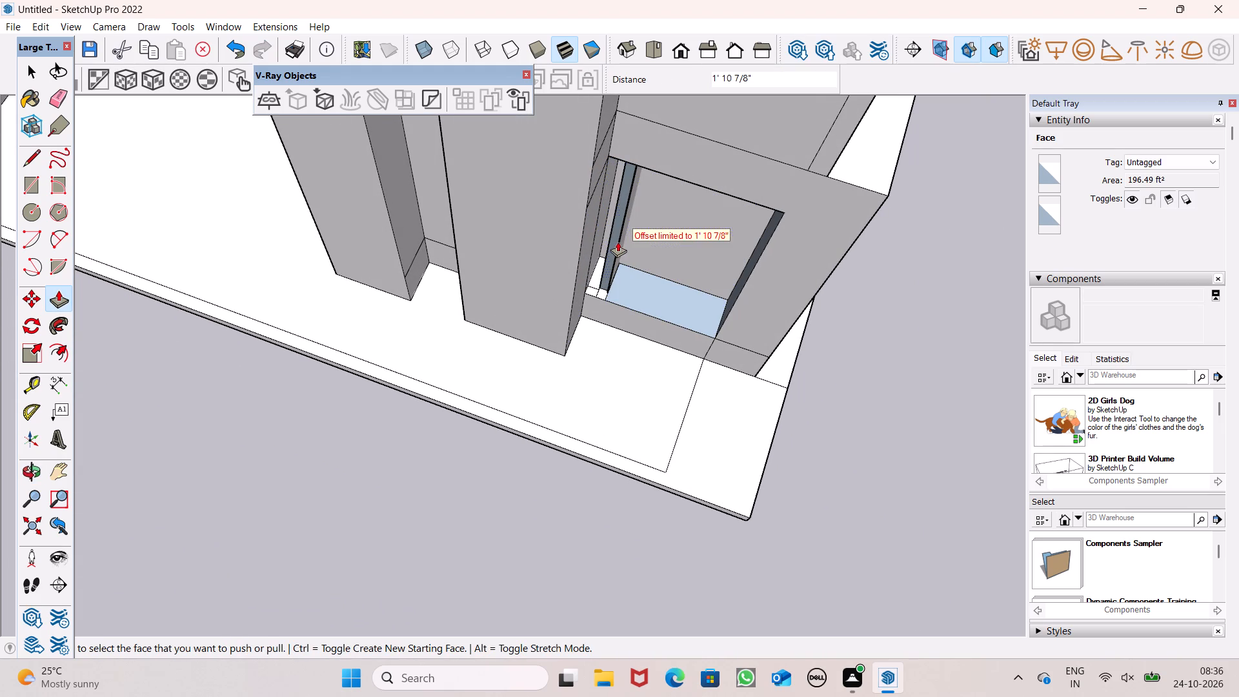
drag(617, 245, 645, 209)
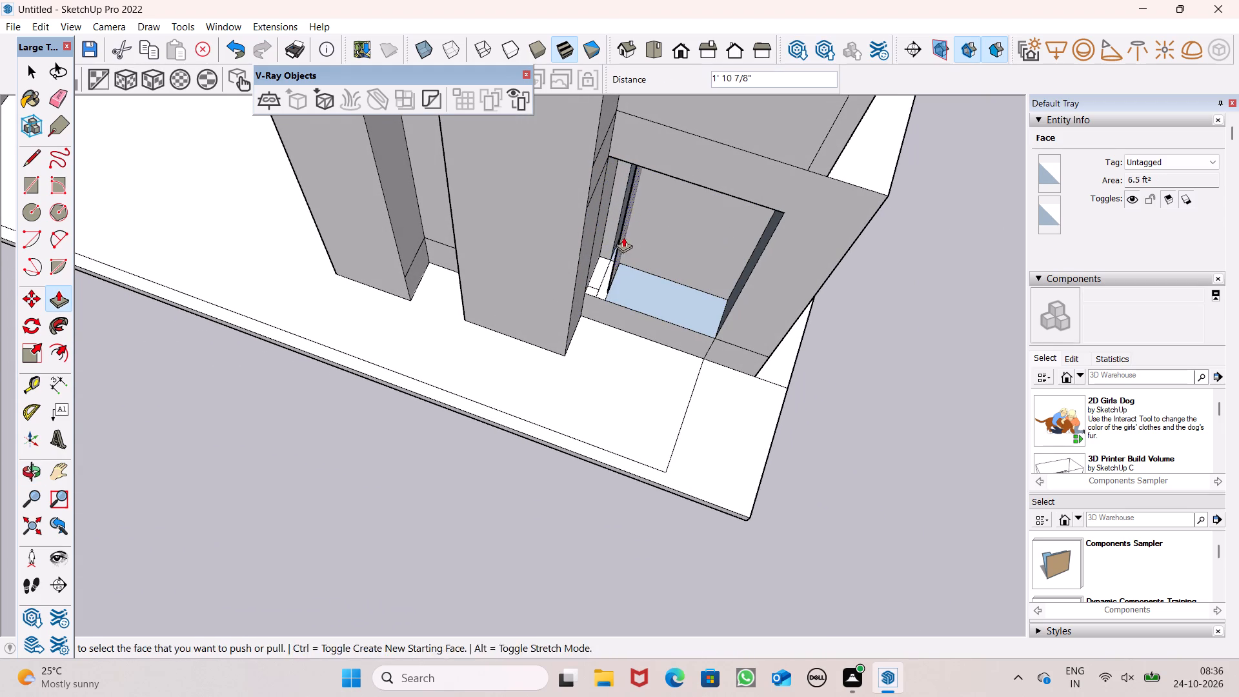
Push the vertical jamb face at the recess's column-side corner sideways 6", up to the thin projecting sliver.
middle_drag(638, 237, 691, 201)
scroll(598, 246, up, 17)
drag(572, 246, 580, 250)
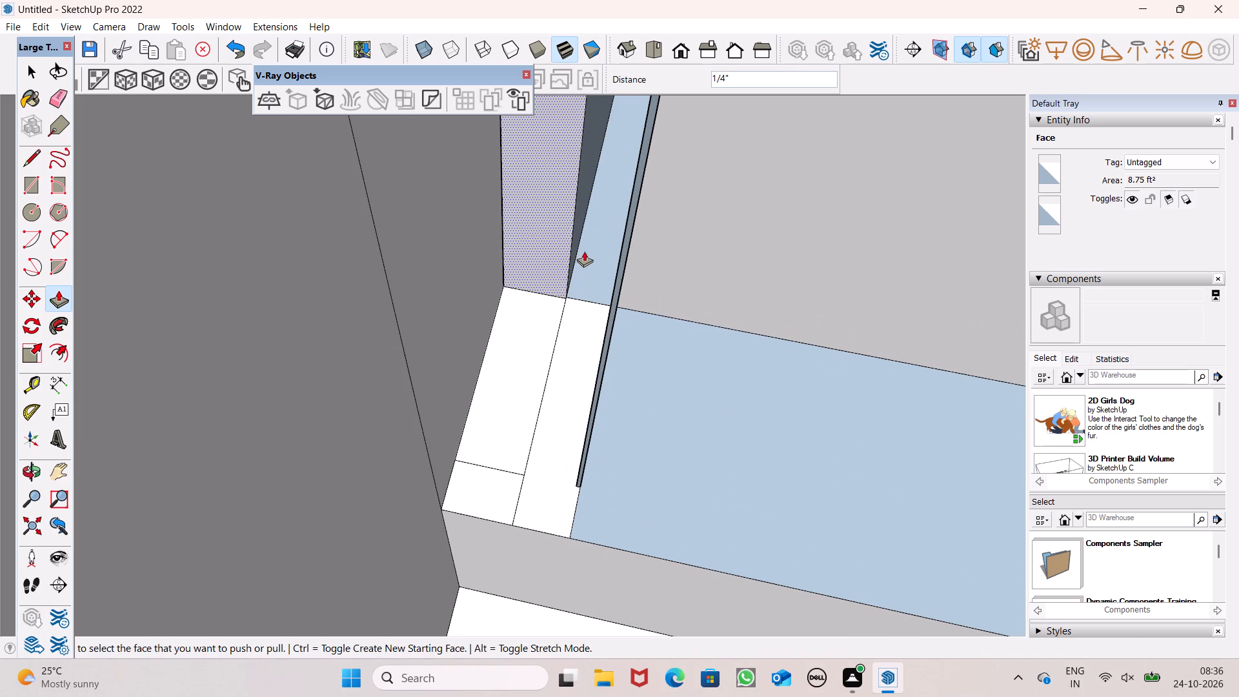
drag(581, 250, 596, 257)
middle_drag(587, 260, 596, 231)
scroll(589, 260, up, 1)
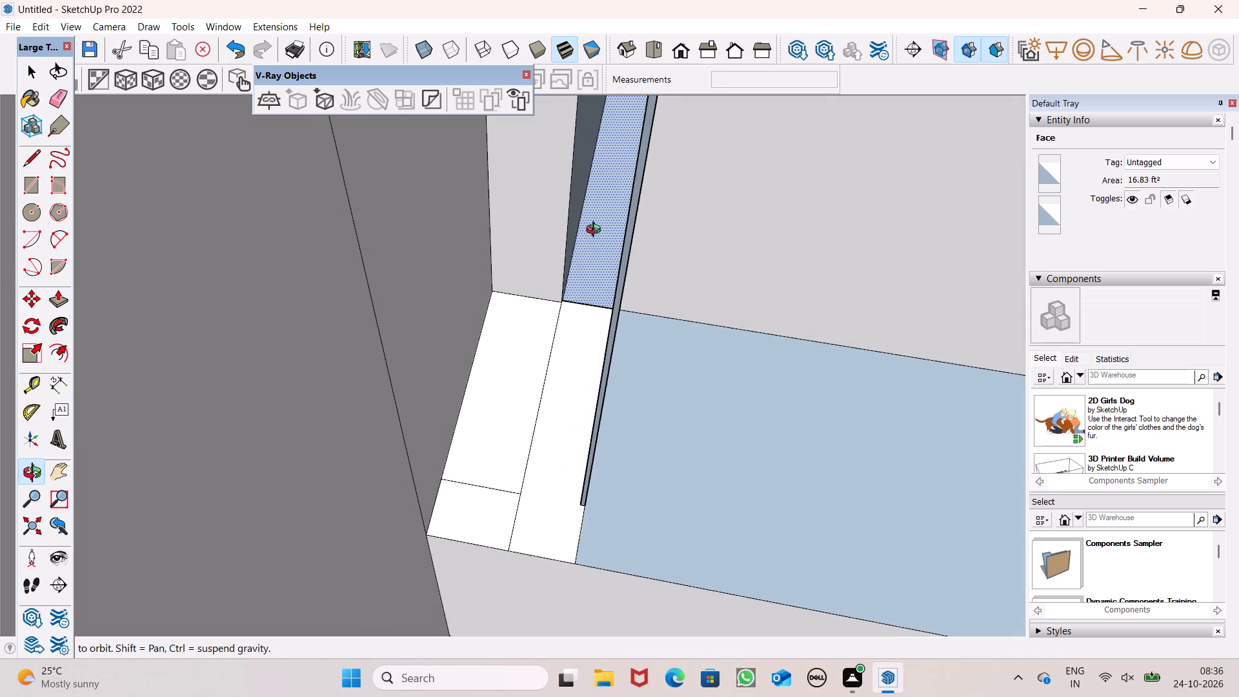
middle_drag(596, 231, 596, 231)
drag(575, 217, 645, 252)
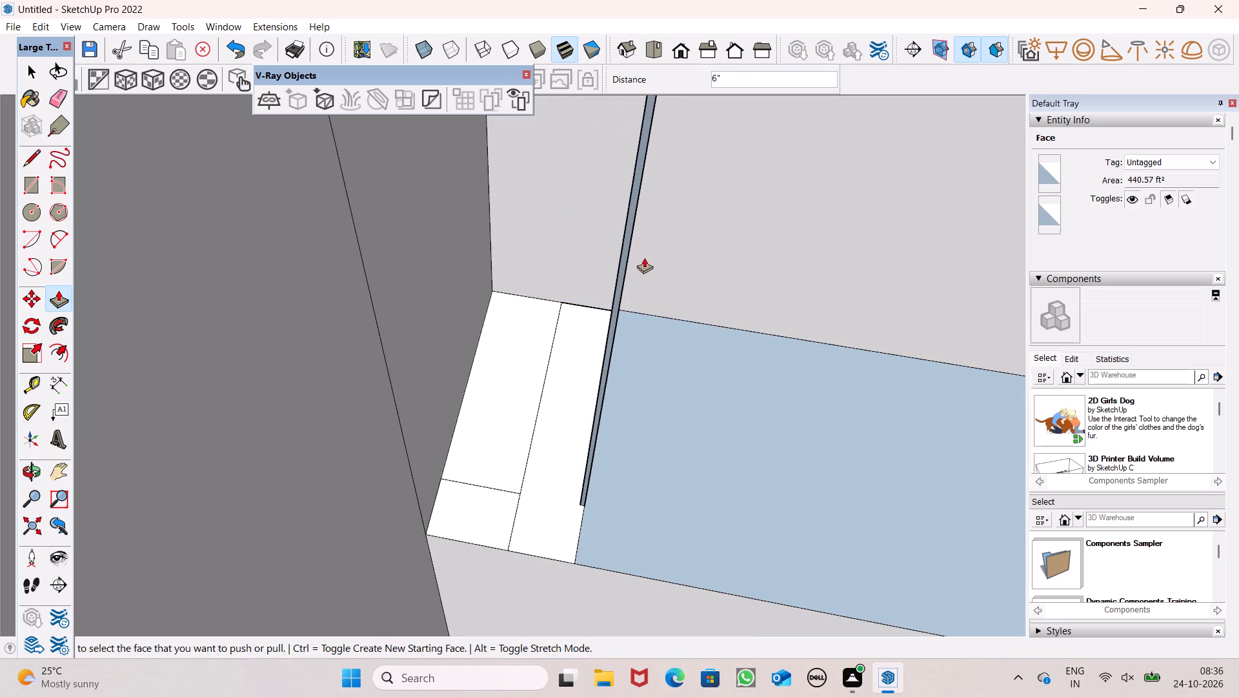
Push the front edge of the thin vertical sliver back 2' 1/16" to the recess's rear face.
middle_drag(641, 272, 673, 240)
middle_drag(698, 280, 609, 280)
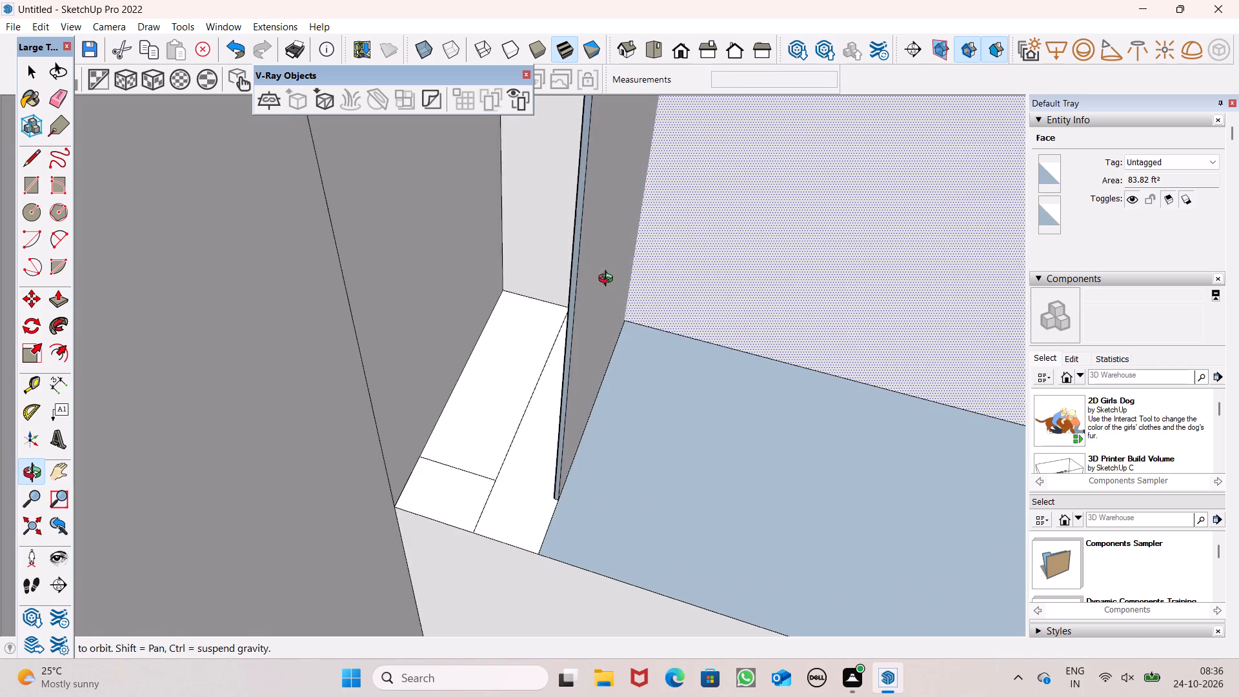
middle_drag(609, 280, 606, 277)
drag(562, 320, 677, 274)
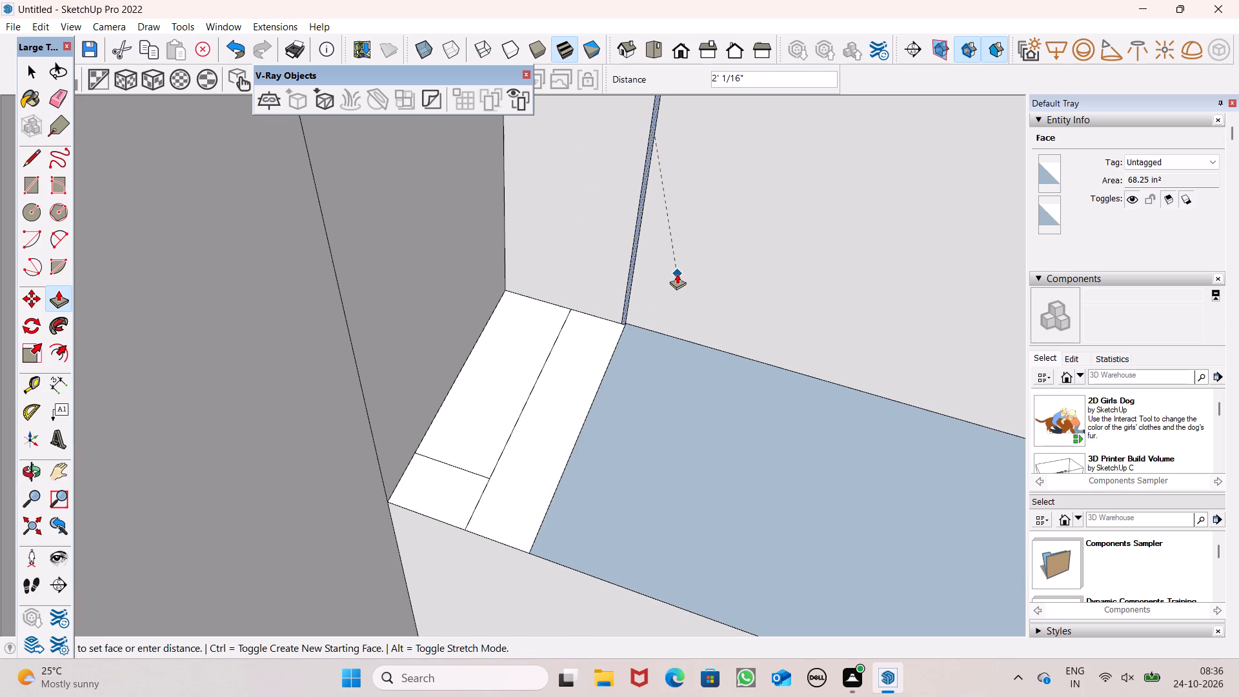
drag(677, 274, 667, 278)
Push the narrow vertical face beside the recess's rear panel 1/4".
scroll(565, 294, down, 19)
middle_drag(645, 308, 744, 150)
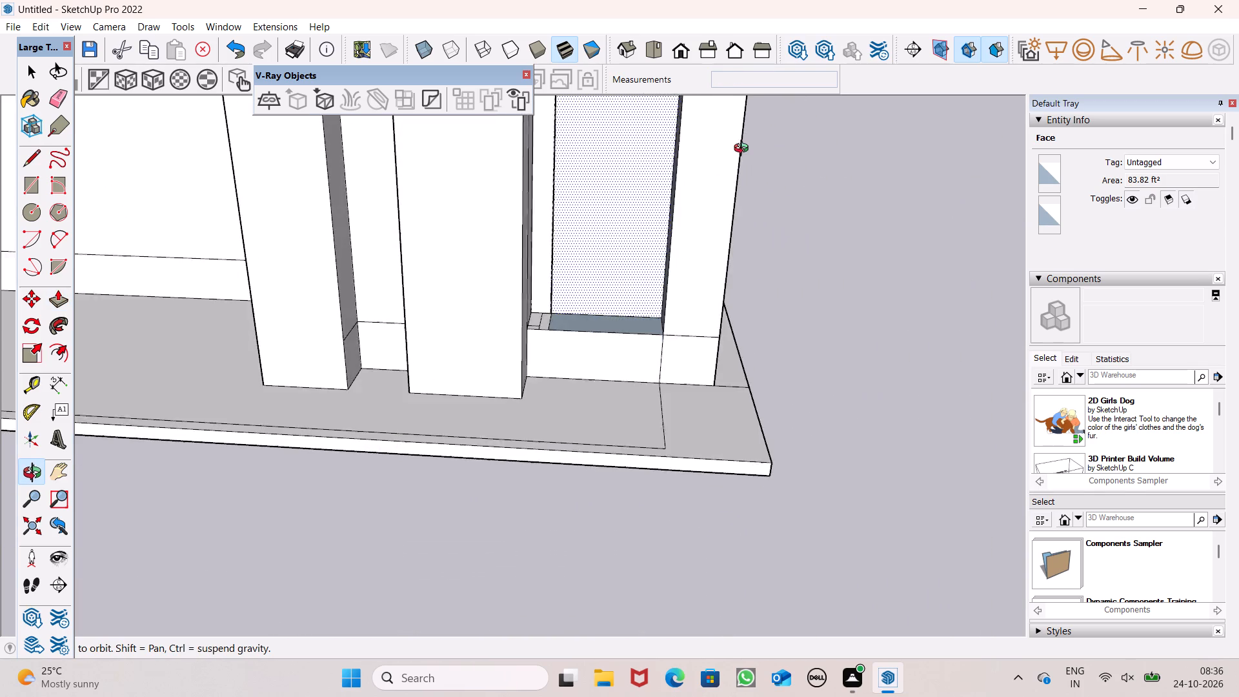
middle_drag(744, 150, 526, 141)
scroll(527, 152, up, 1)
scroll(580, 133, up, 3)
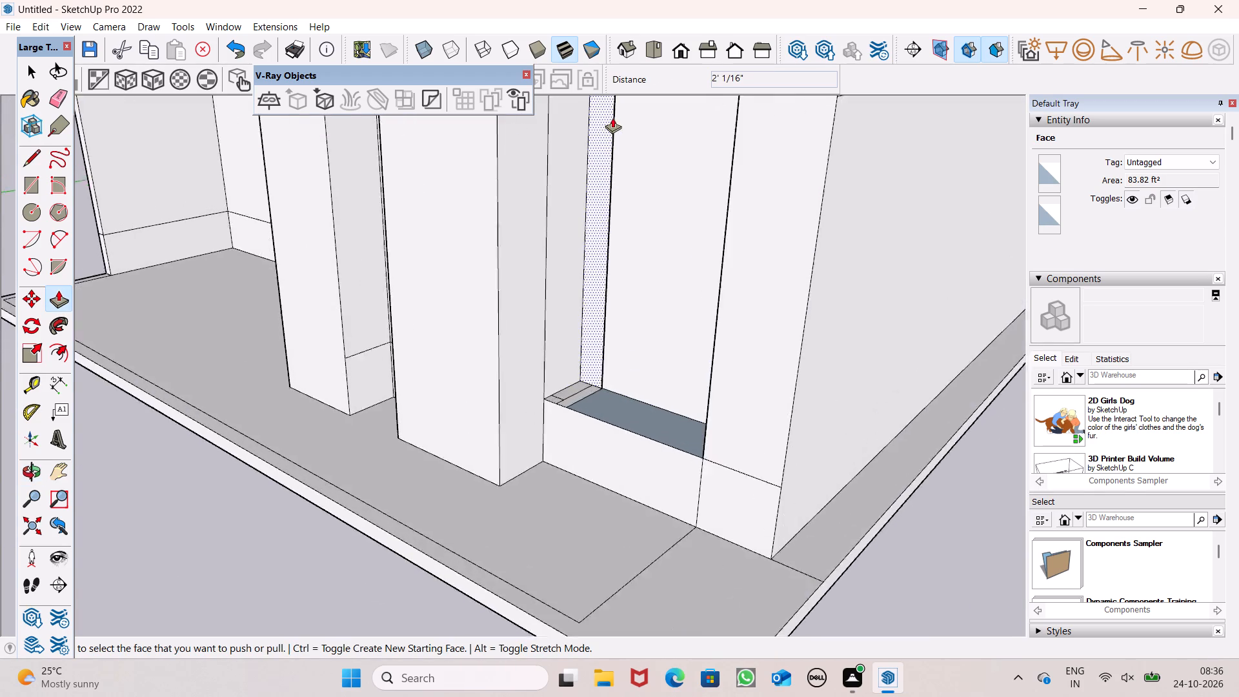
scroll(612, 117, up, 12)
scroll(616, 174, up, 7)
drag(598, 214, 617, 229)
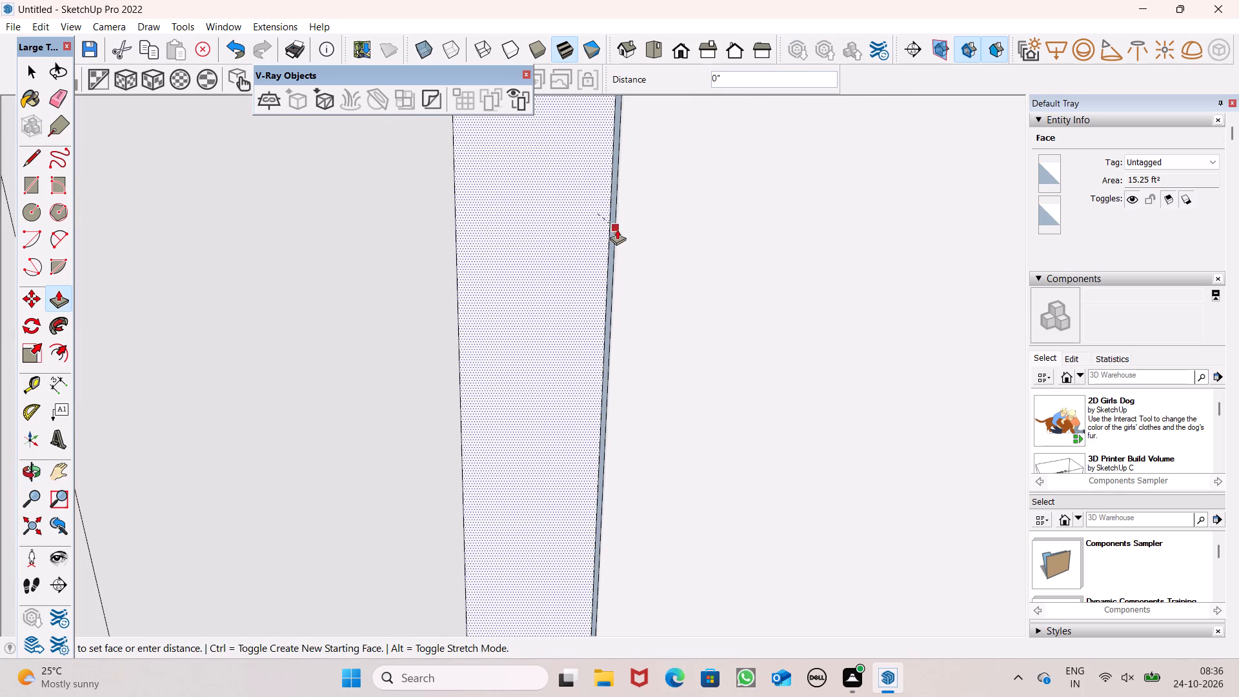
drag(617, 229, 629, 233)
Examine the thin vertical sliver beside the recess's rear panel up close.
scroll(636, 249, up, 8)
middle_drag(671, 260, 489, 296)
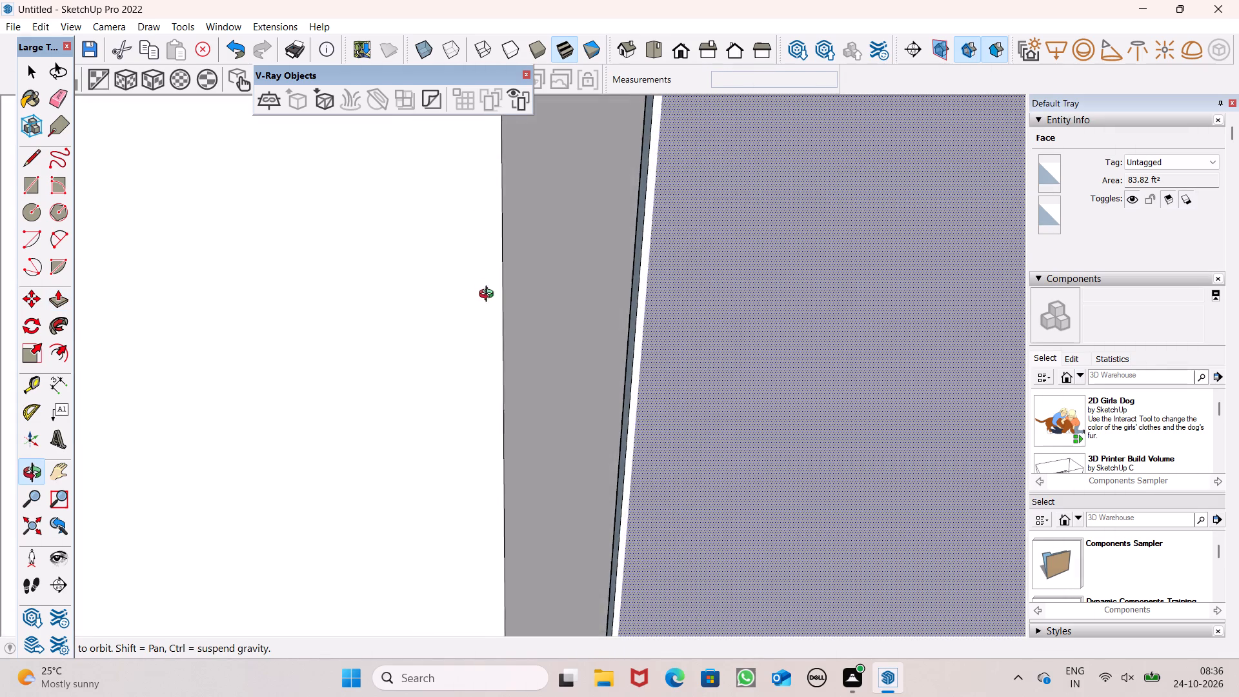
middle_drag(489, 296, 524, 364)
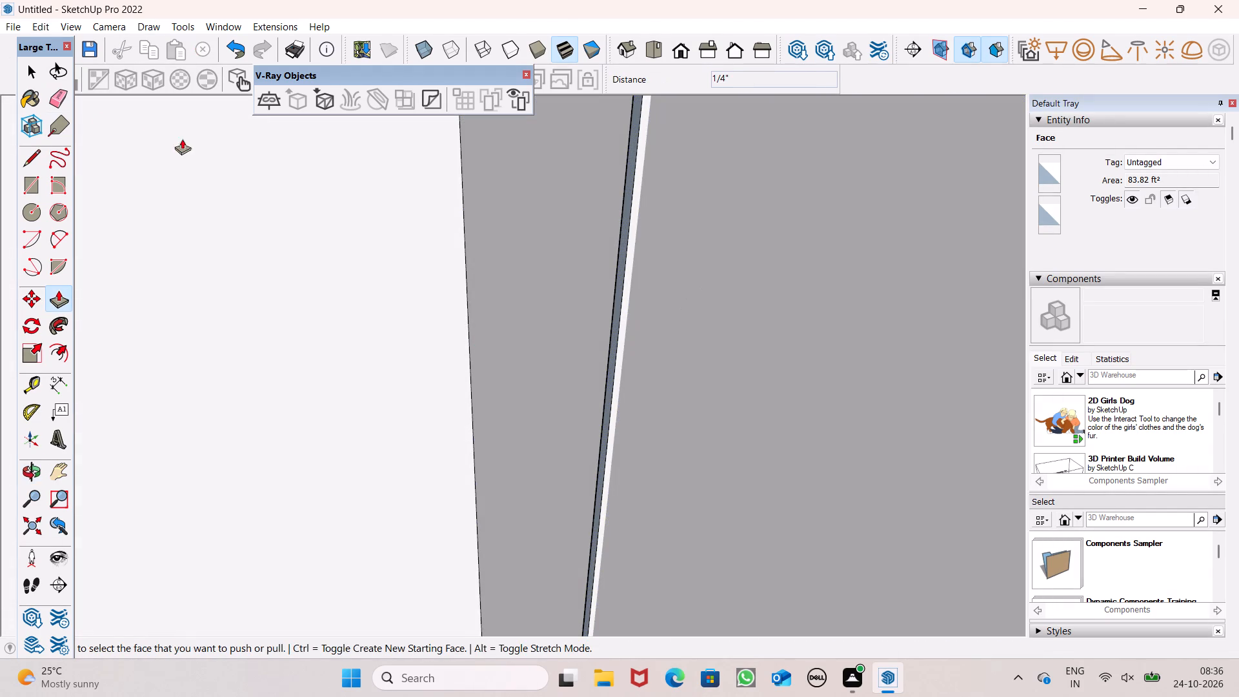
scroll(514, 285, up, 8)
scroll(614, 297, down, 11)
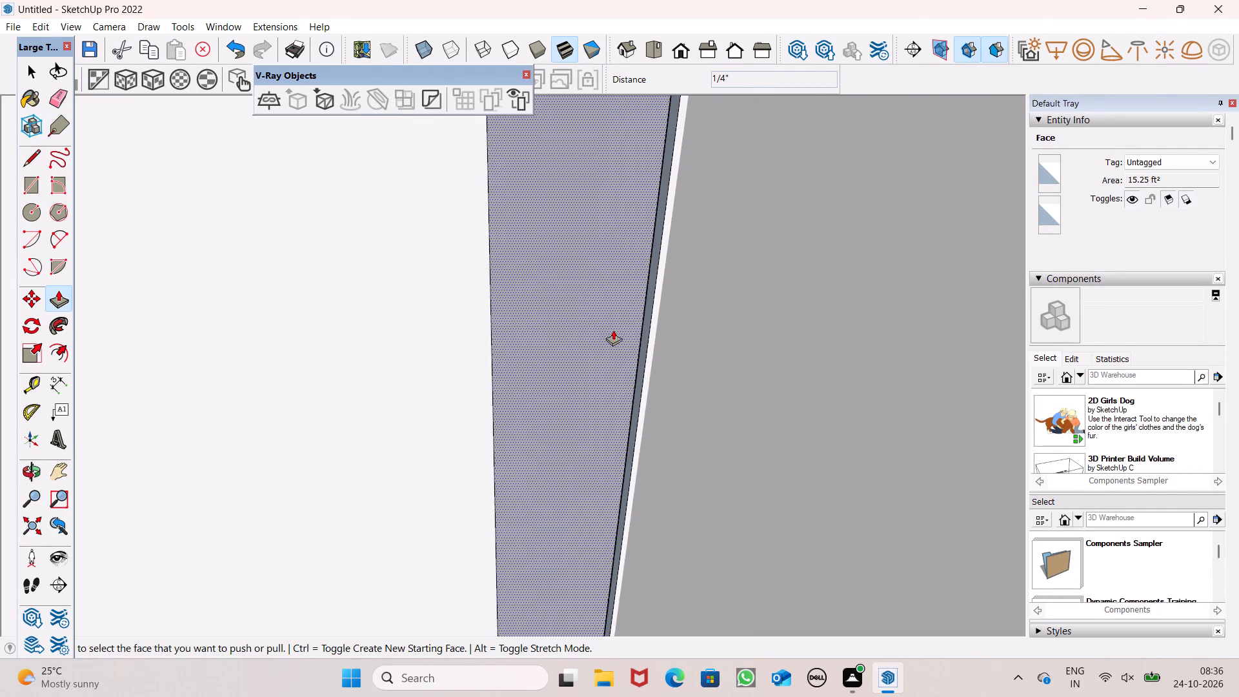
middle_drag(756, 412, 584, 506)
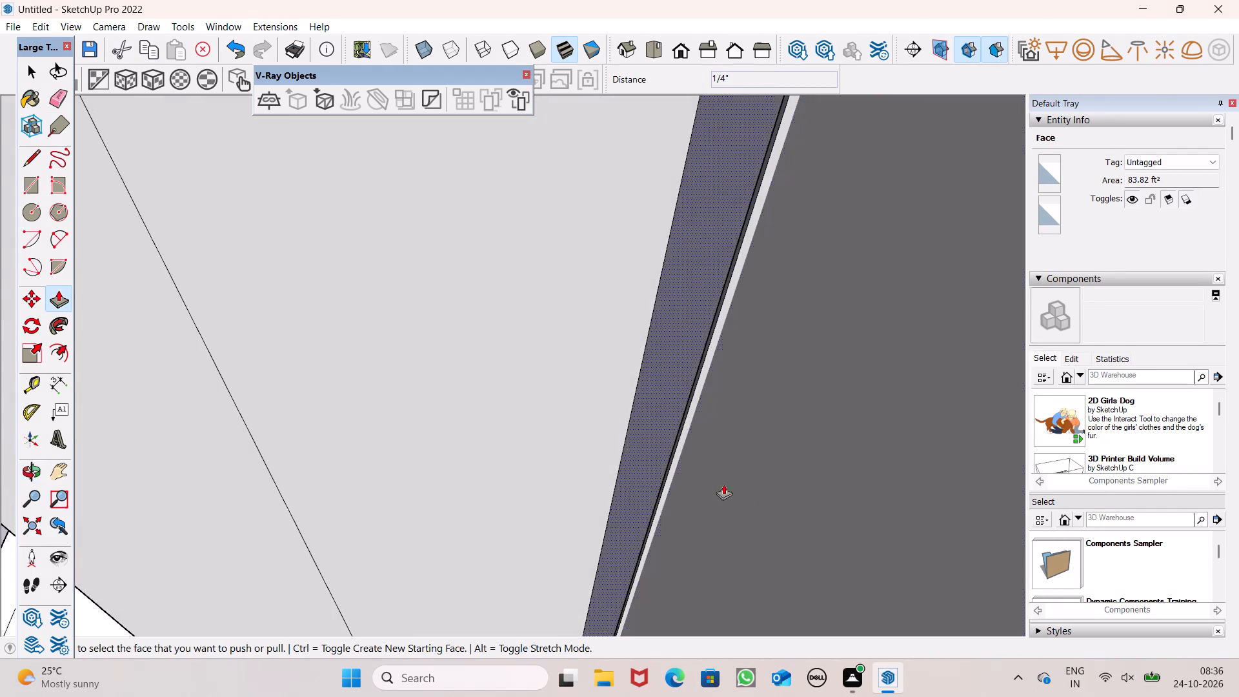
scroll(716, 481, up, 8)
scroll(670, 385, up, 9)
scroll(694, 343, down, 7)
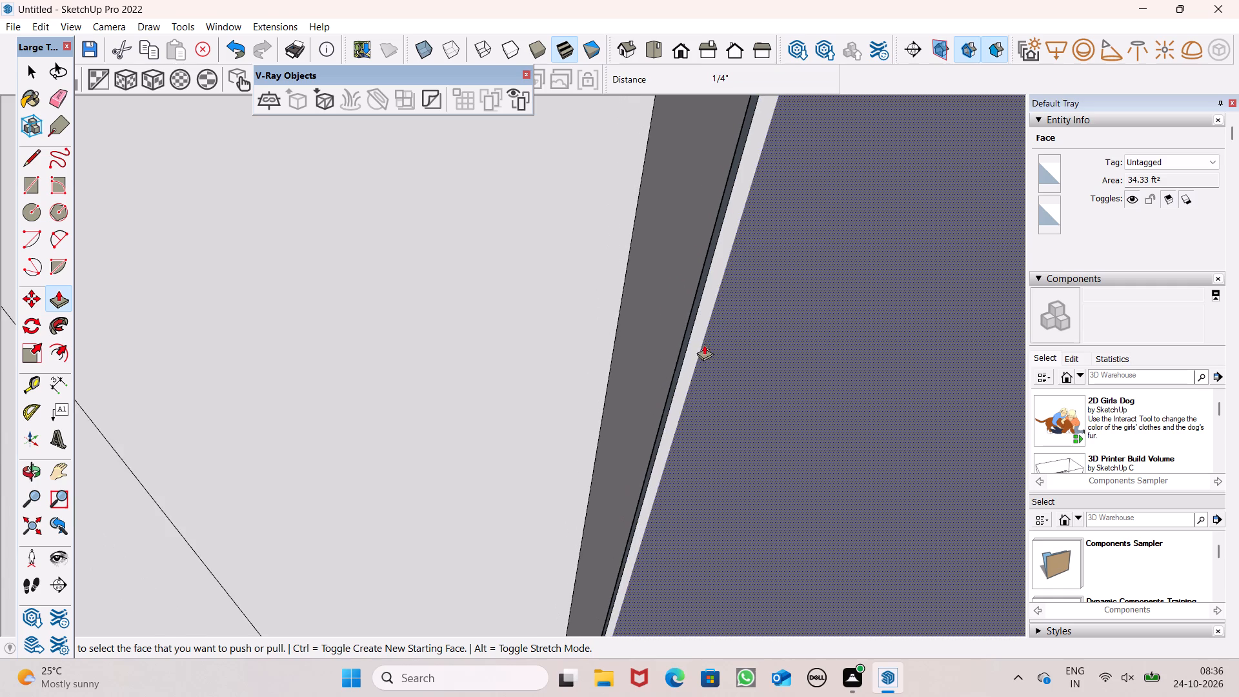
scroll(704, 345, down, 18)
scroll(709, 345, down, 7)
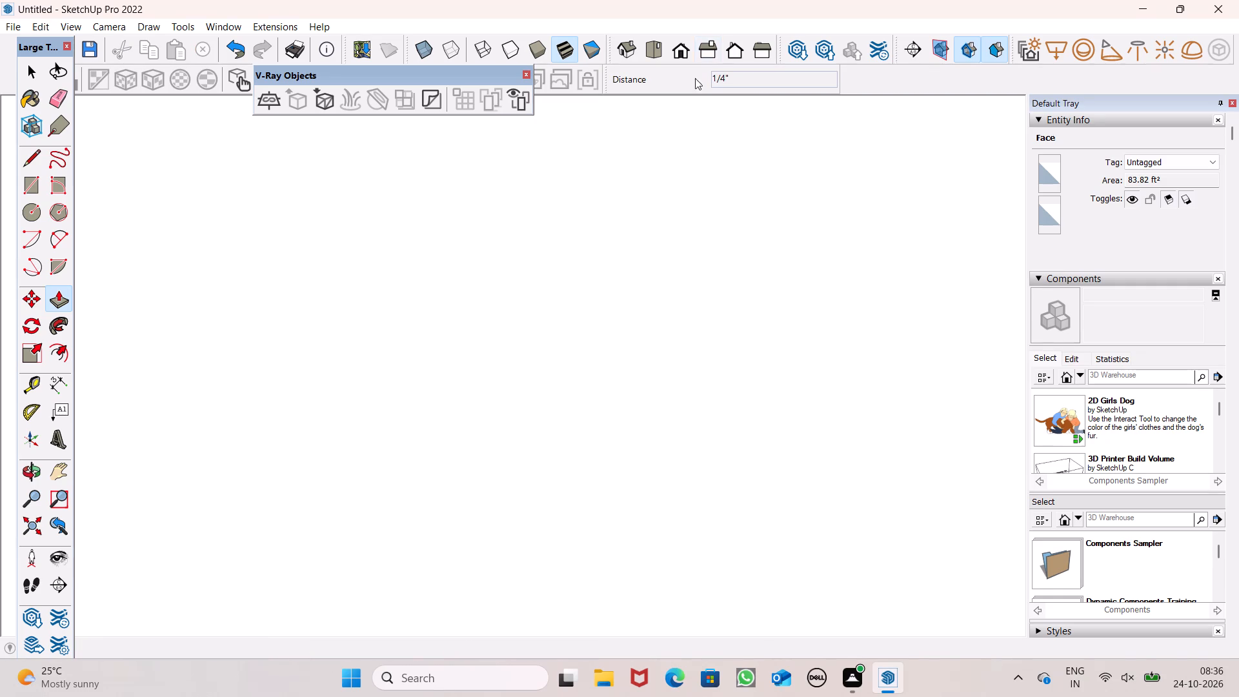
Push the narrow vertical strip at the edge of the recess's rear panel back 1/4".
click(686, 57)
scroll(790, 238, down, 6)
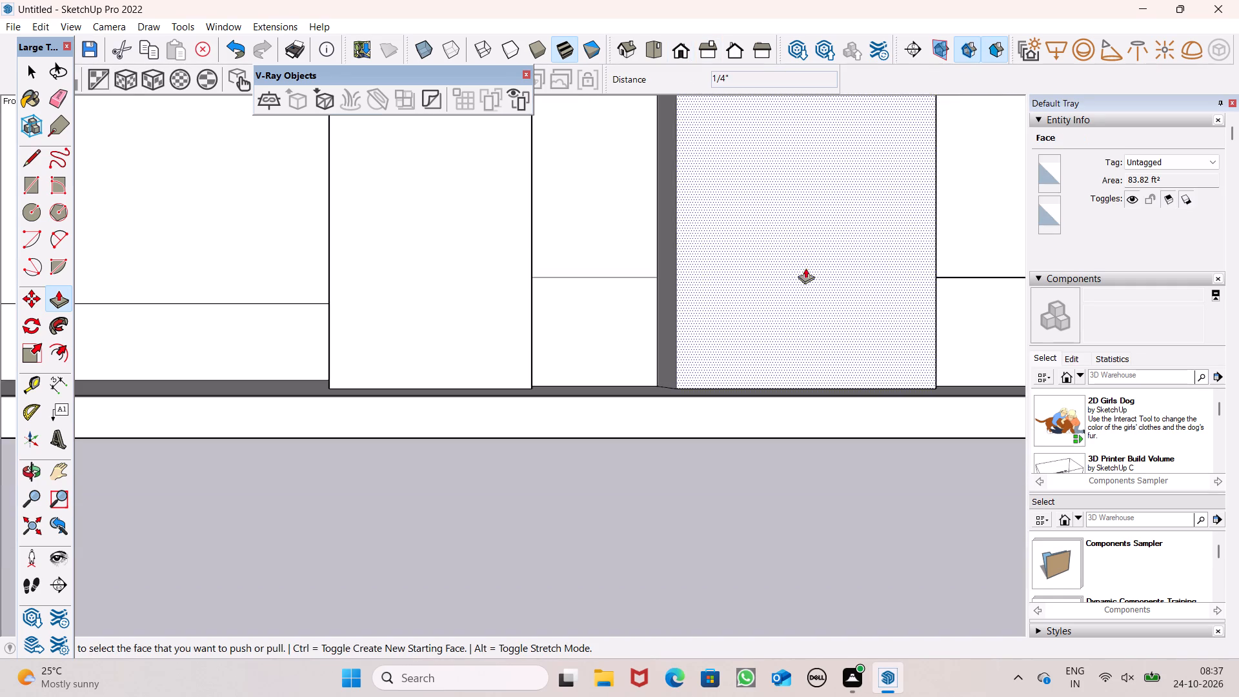
scroll(798, 229, down, 12)
scroll(763, 372, down, 6)
middle_drag(769, 352, 450, 487)
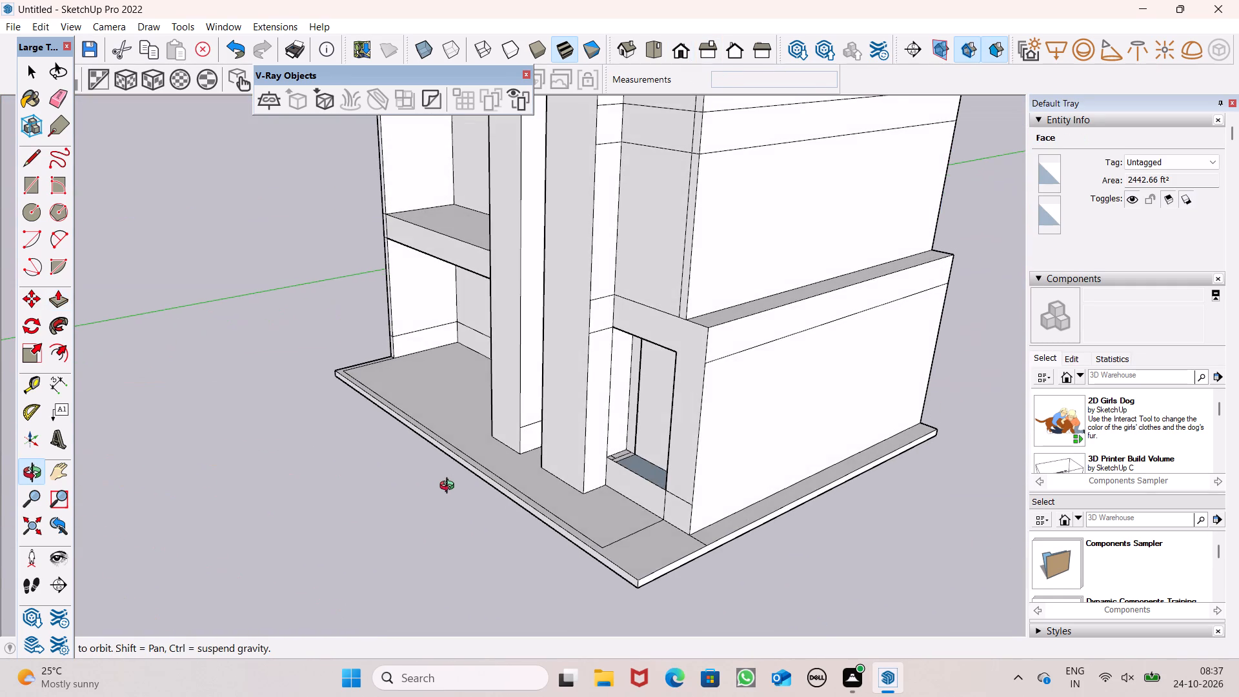
middle_drag(450, 487, 450, 488)
scroll(698, 393, up, 6)
scroll(638, 470, up, 7)
middle_drag(578, 545, 754, 516)
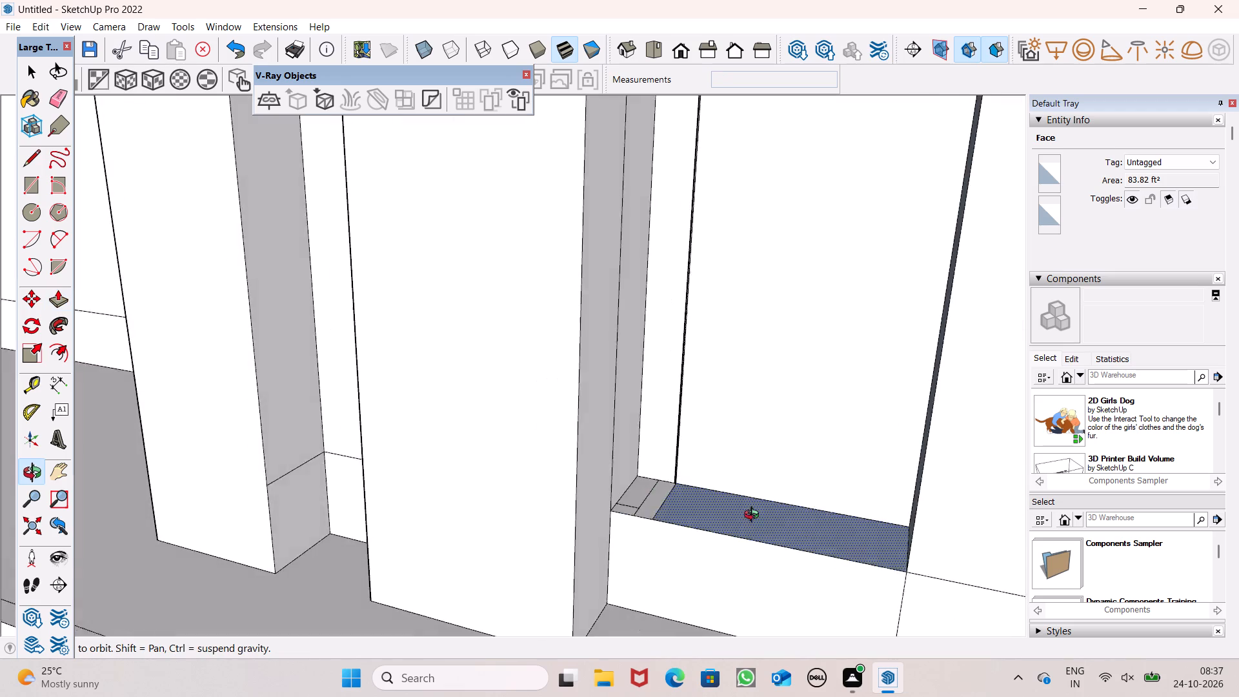
middle_drag(754, 516, 736, 538)
scroll(727, 534, up, 8)
scroll(656, 427, up, 14)
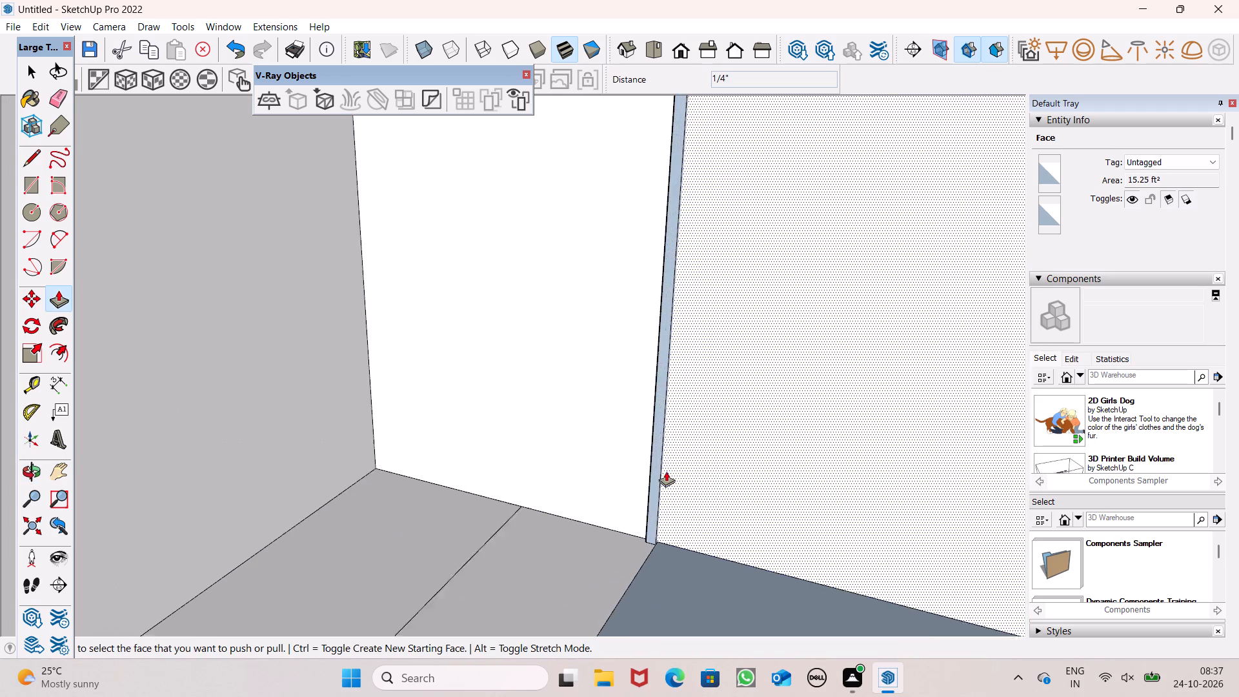
scroll(666, 471, up, 2)
middle_drag(677, 516, 834, 619)
scroll(760, 541, up, 3)
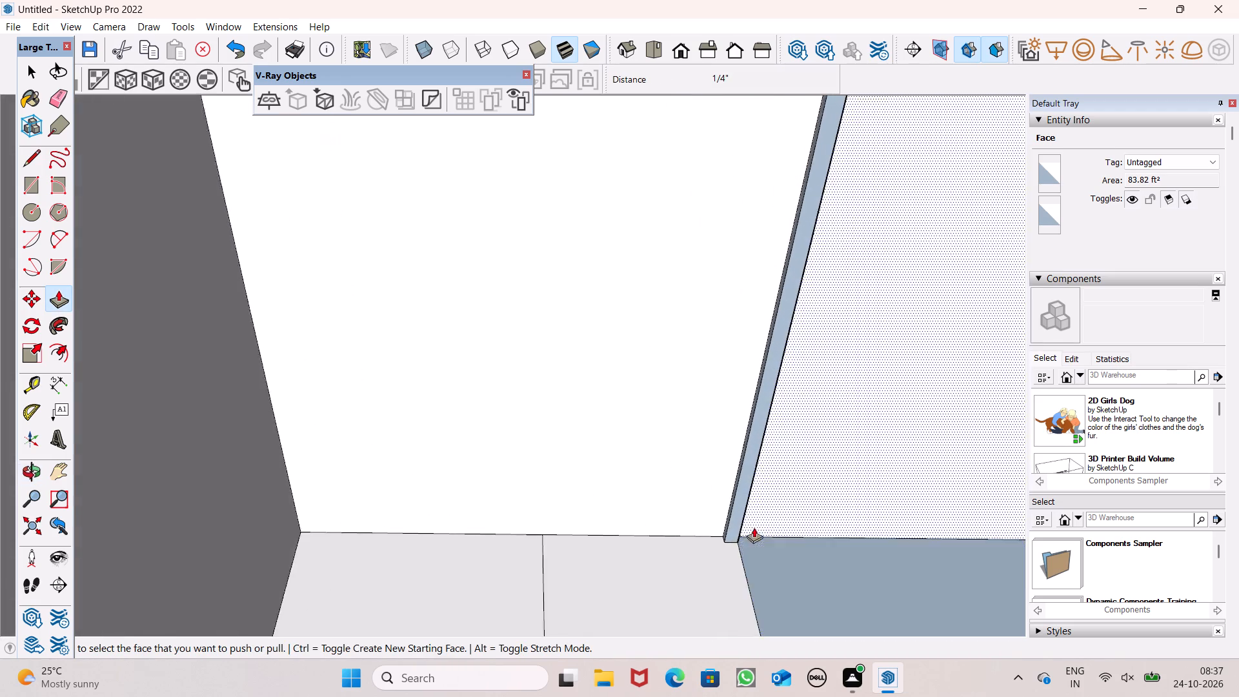
scroll(754, 527, up, 11)
drag(725, 540, 710, 515)
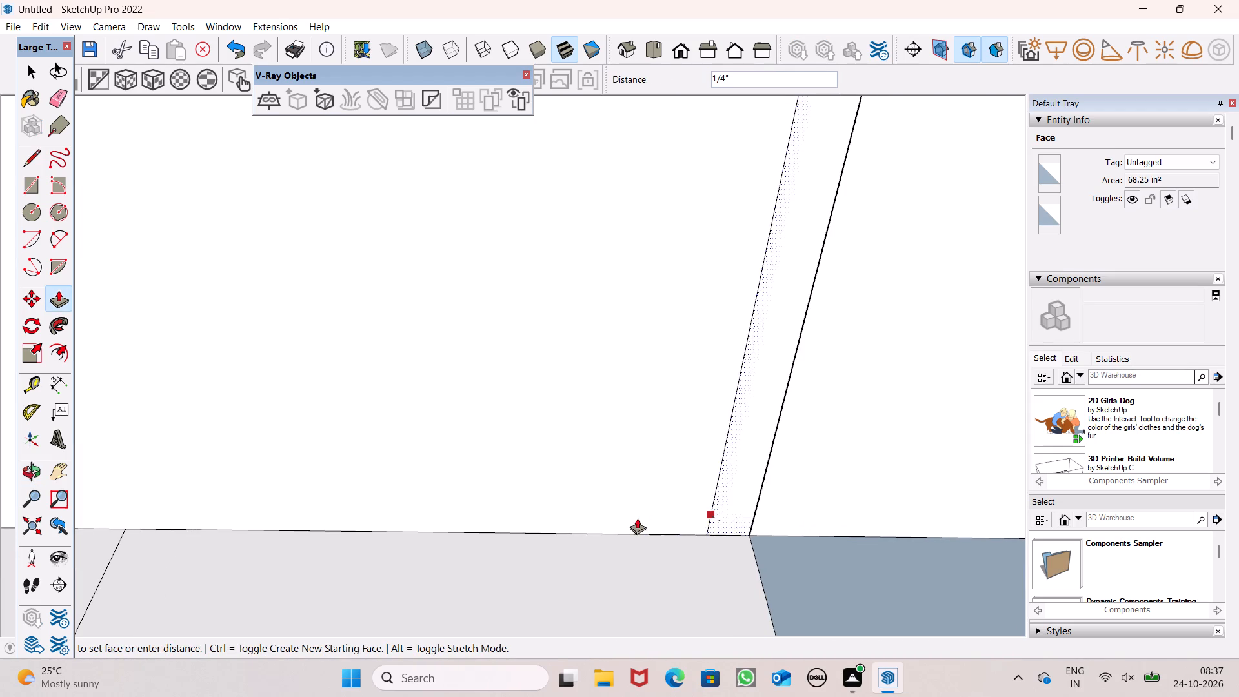
key(ctrl+z)
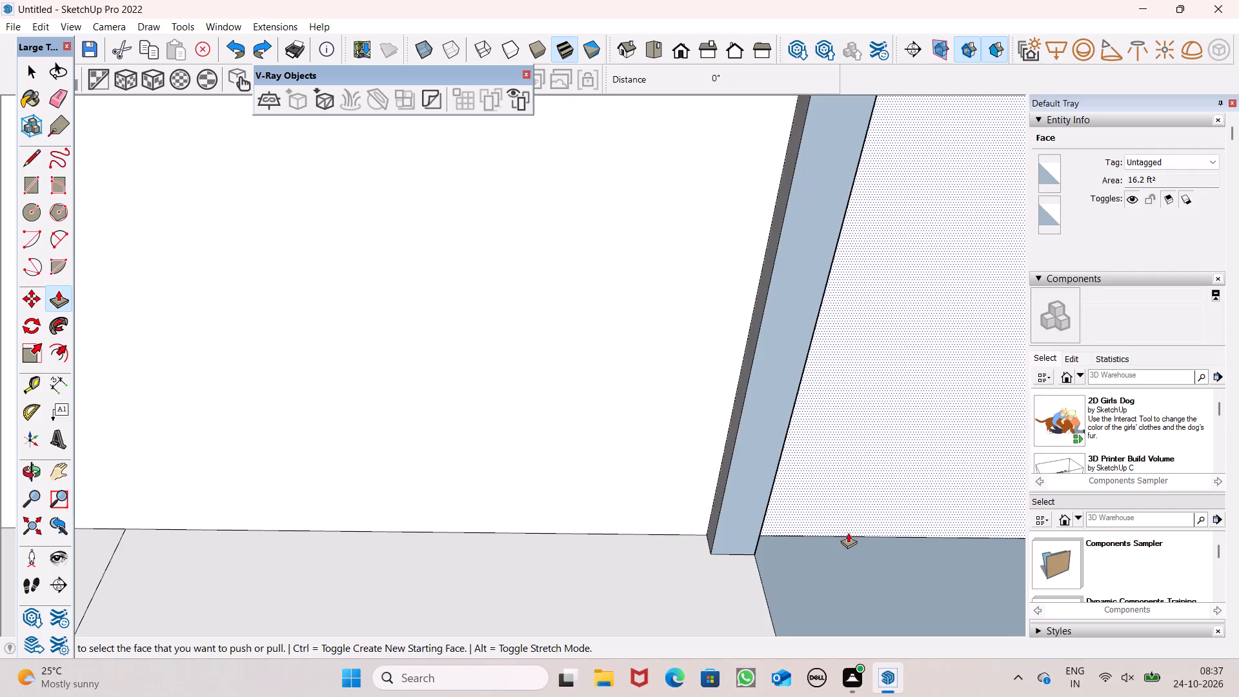
drag(742, 512, 736, 495)
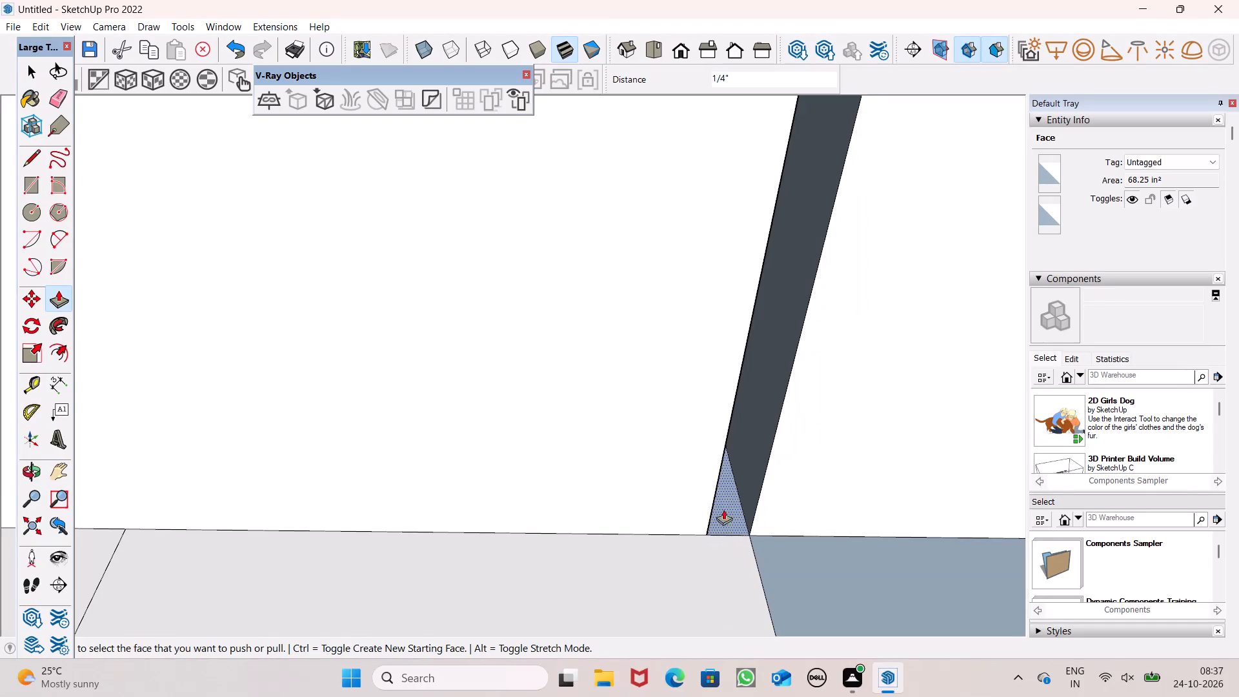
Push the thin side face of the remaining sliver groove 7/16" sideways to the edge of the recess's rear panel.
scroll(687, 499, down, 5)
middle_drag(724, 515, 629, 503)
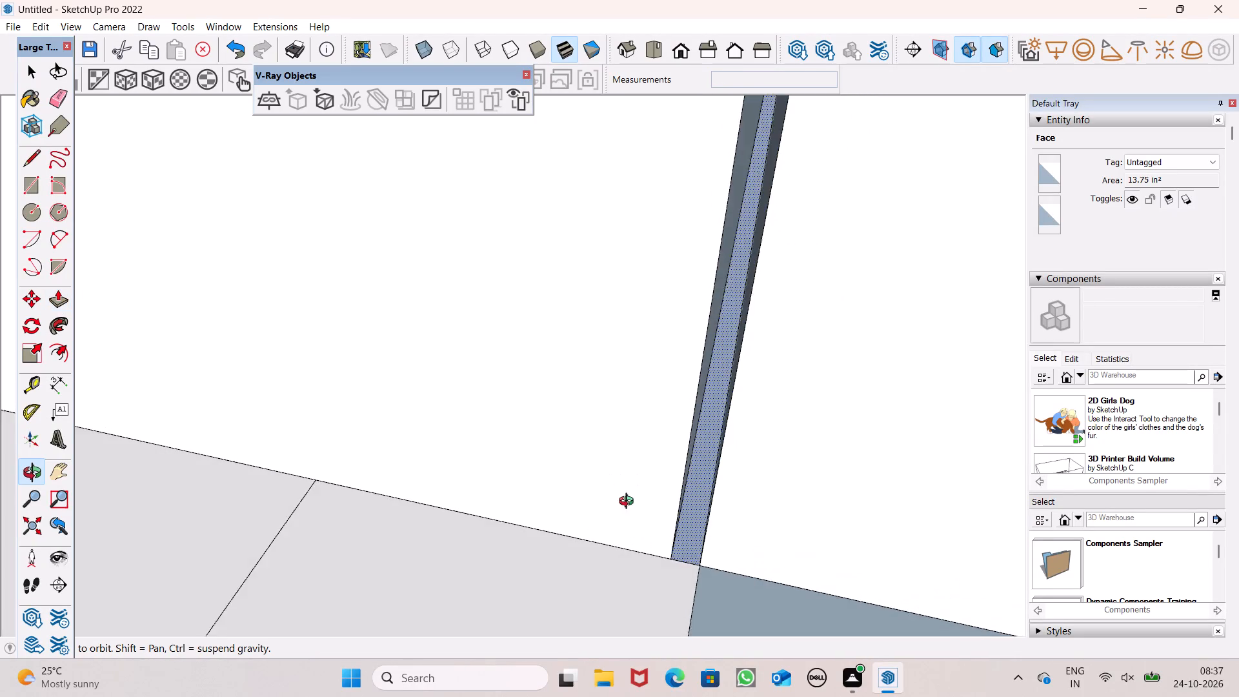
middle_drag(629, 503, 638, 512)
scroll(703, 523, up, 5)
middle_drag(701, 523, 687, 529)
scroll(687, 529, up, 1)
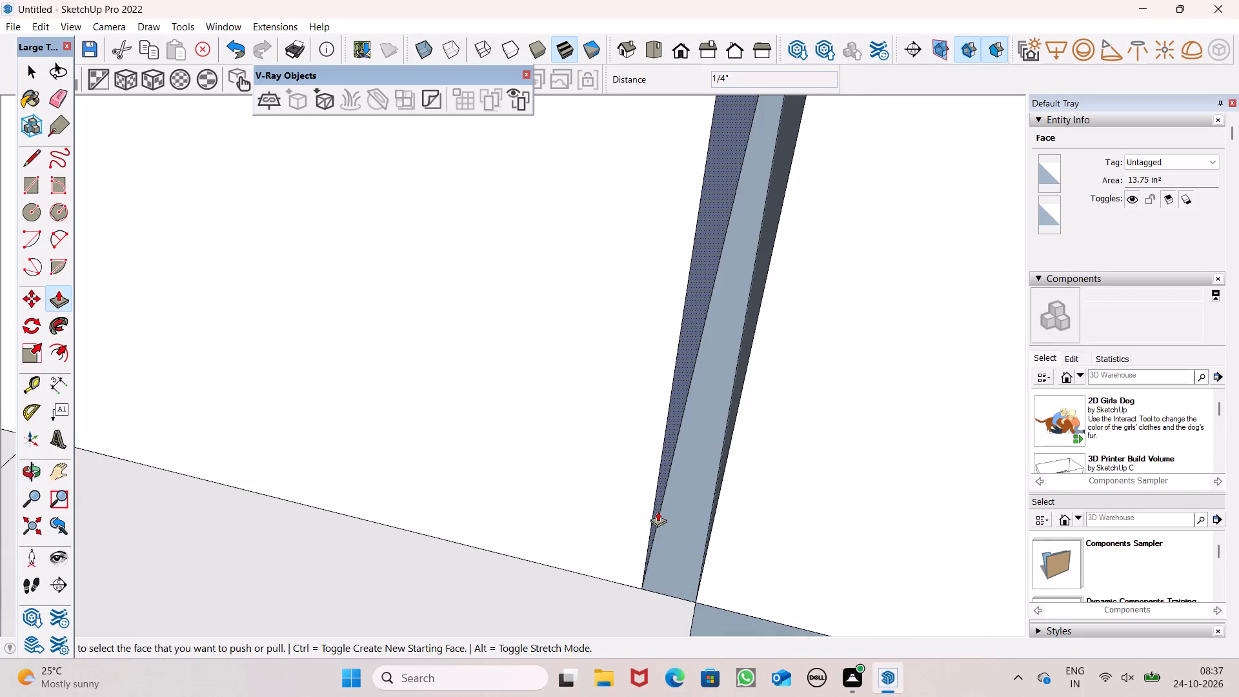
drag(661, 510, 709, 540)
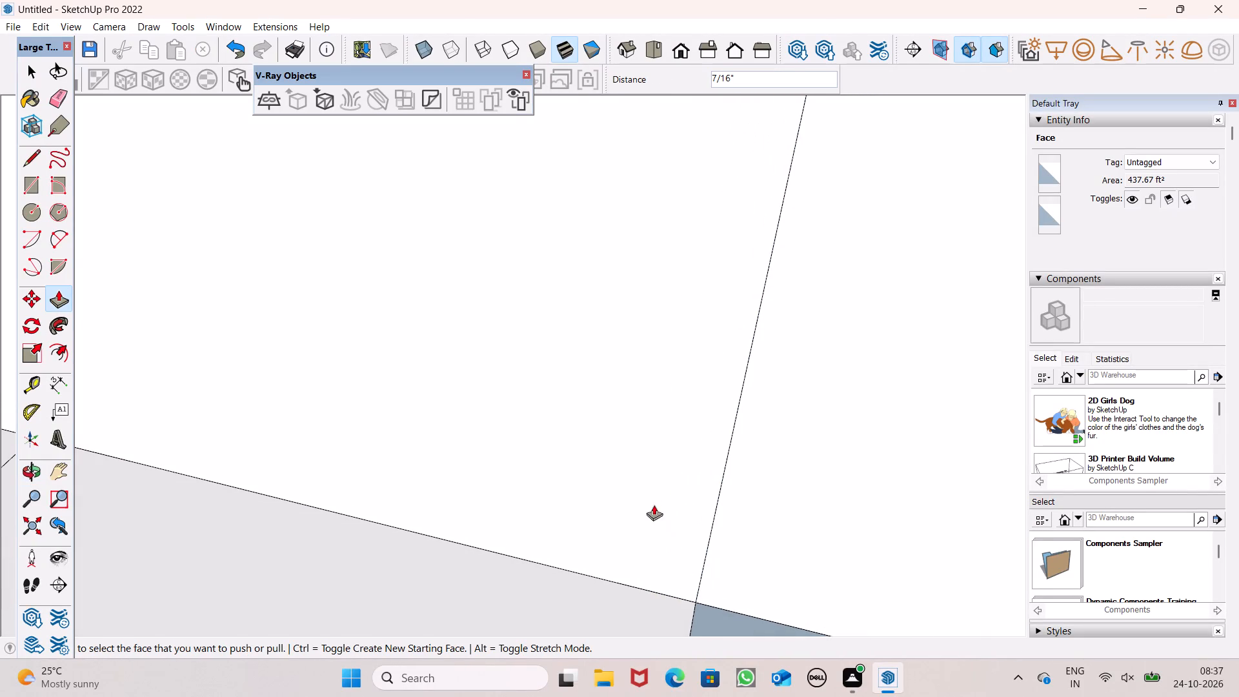
Examine the recess and its surroundings on the front facade from several angles.
scroll(663, 475, down, 18)
scroll(683, 452, down, 9)
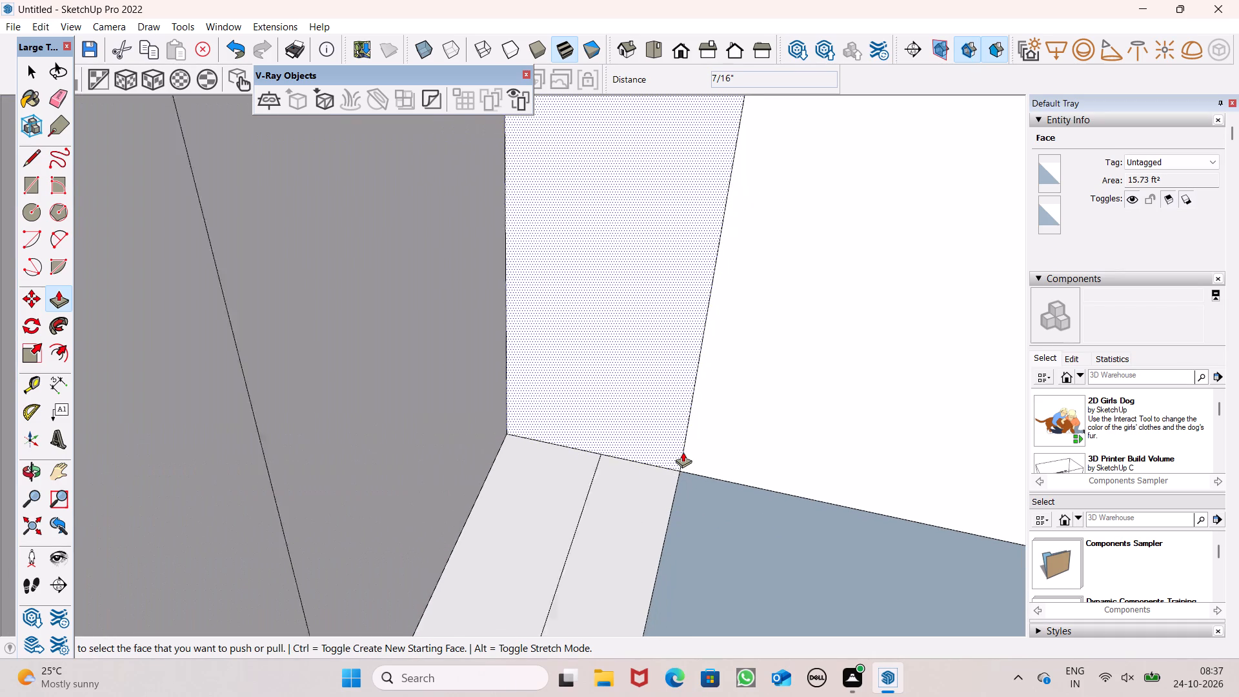
scroll(683, 452, down, 17)
scroll(678, 441, down, 4)
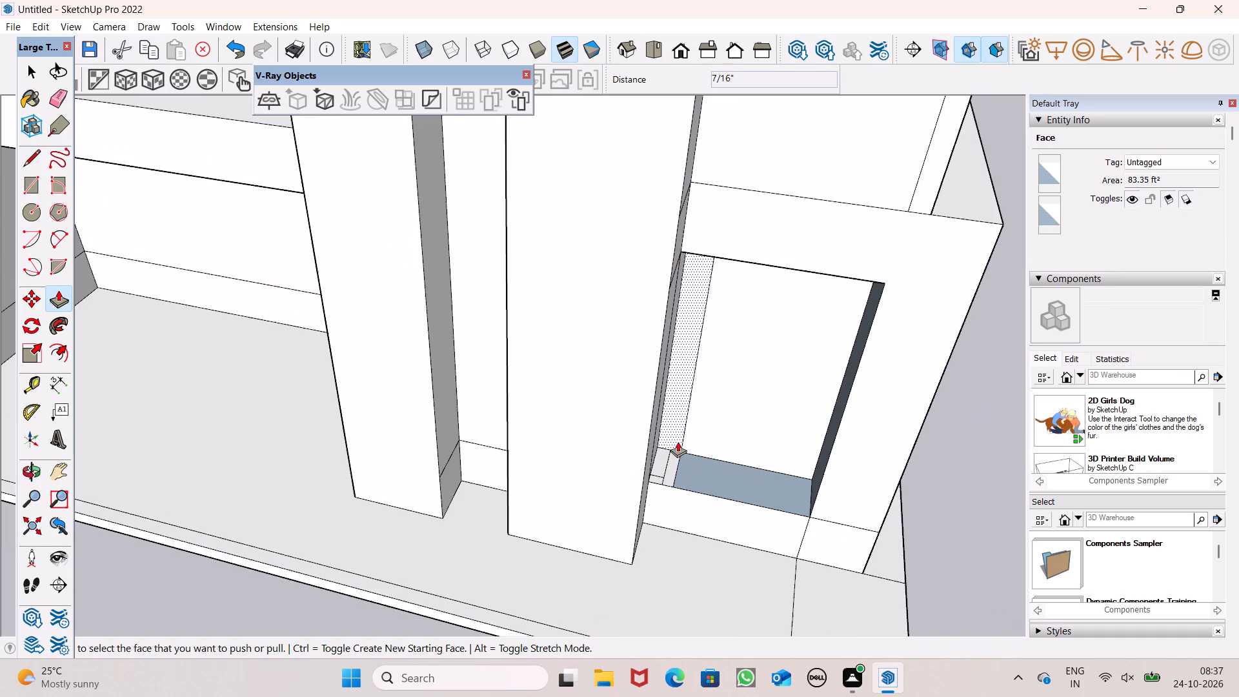
scroll(665, 439, down, 5)
middle_drag(661, 451, 703, 298)
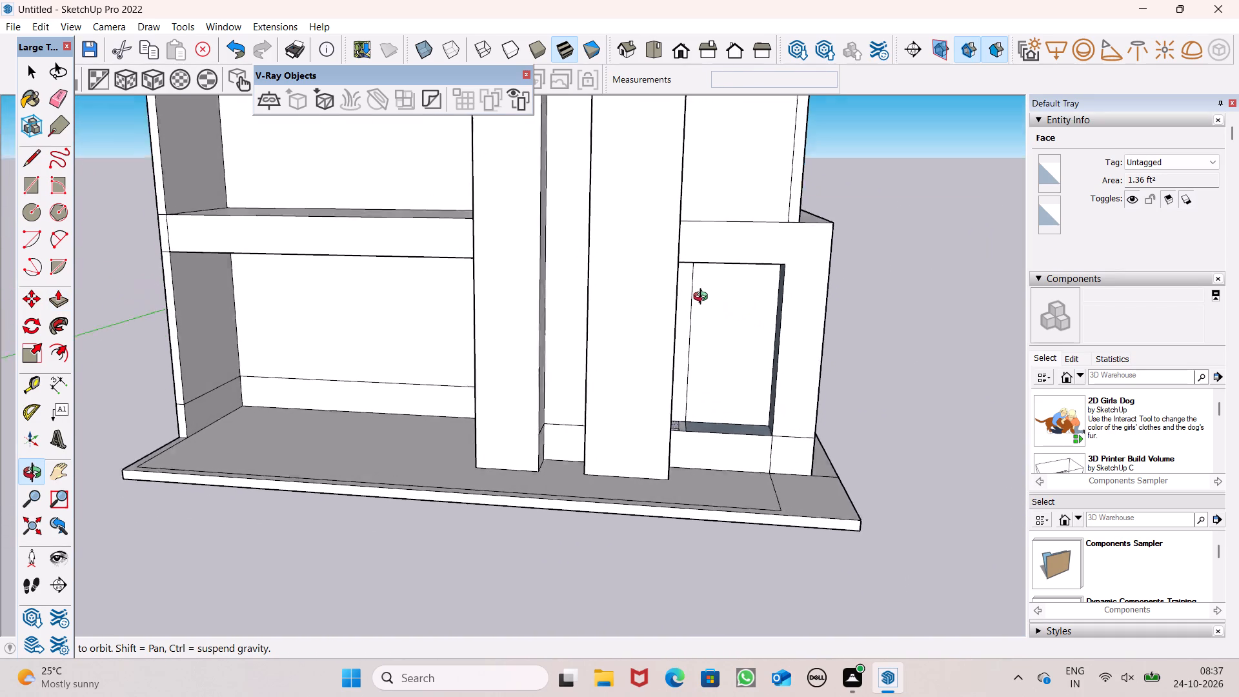
middle_drag(703, 298, 692, 283)
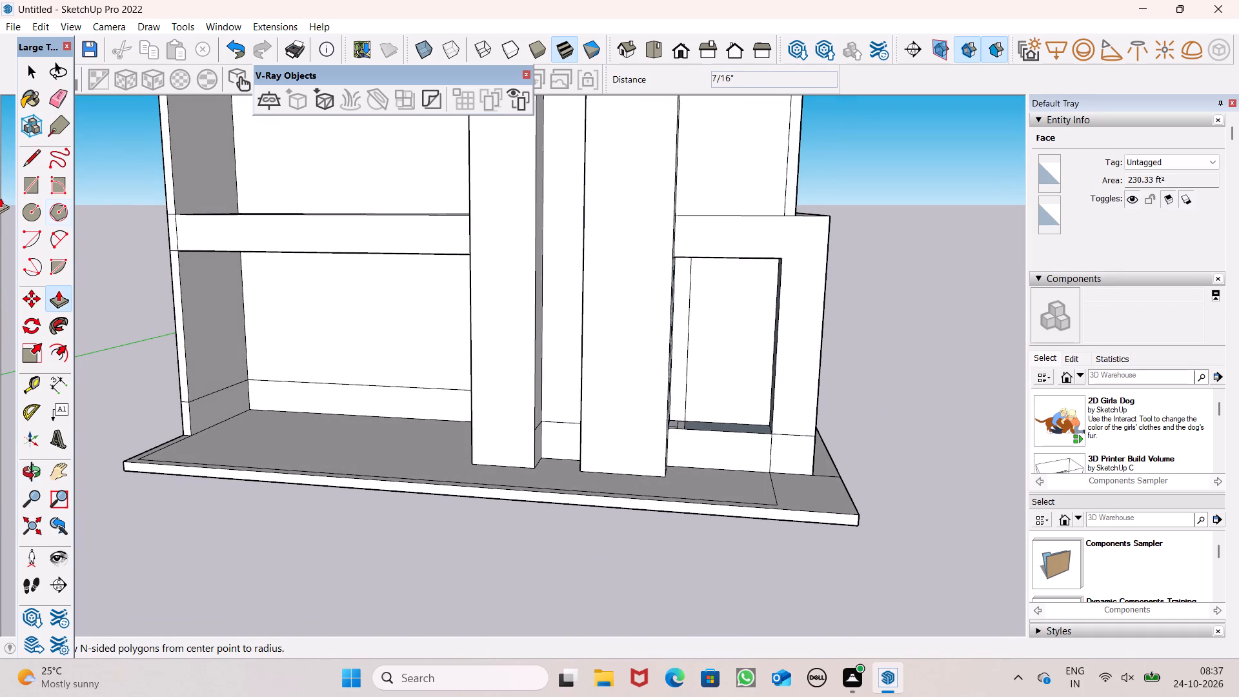
key(q)
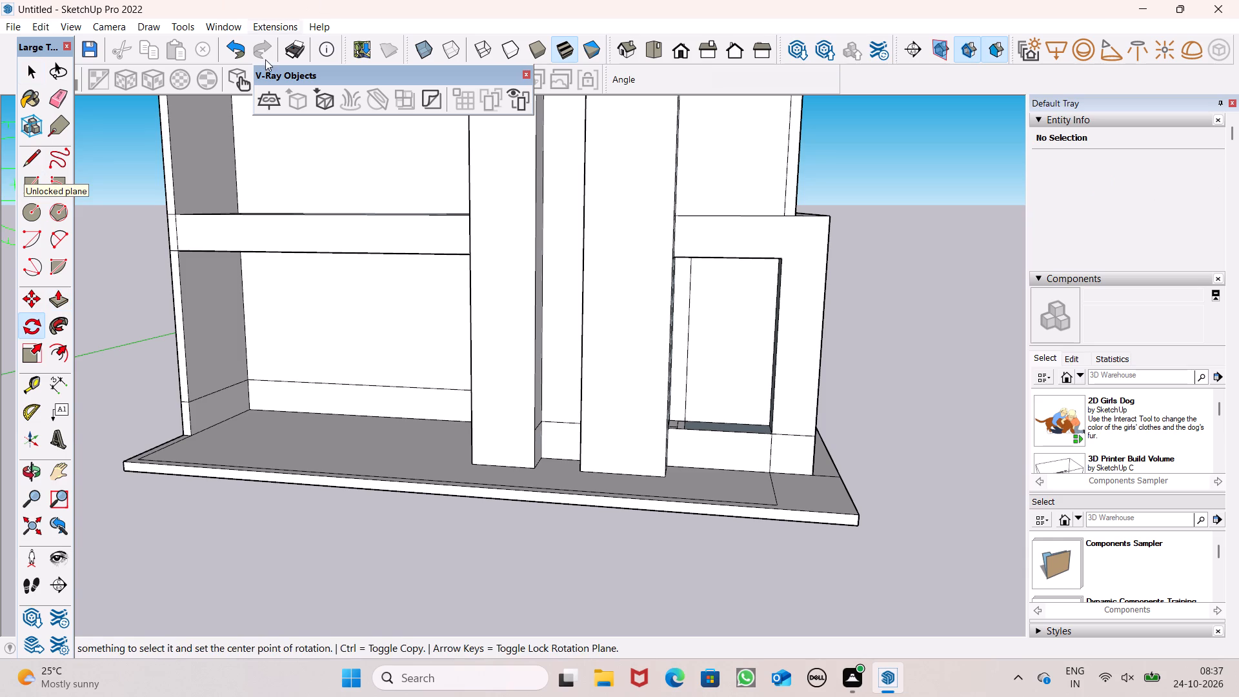
scroll(510, 207, up, 1)
middle_drag(752, 409, 741, 442)
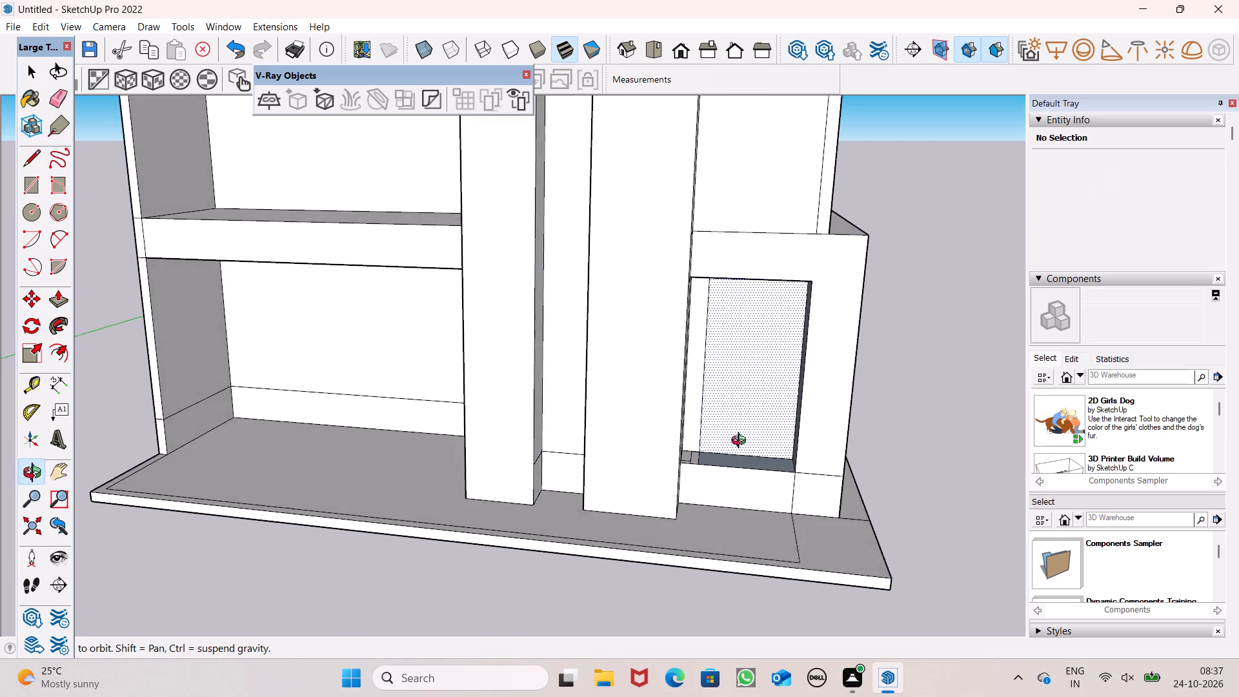
middle_drag(741, 442, 740, 456)
middle_drag(760, 456, 699, 509)
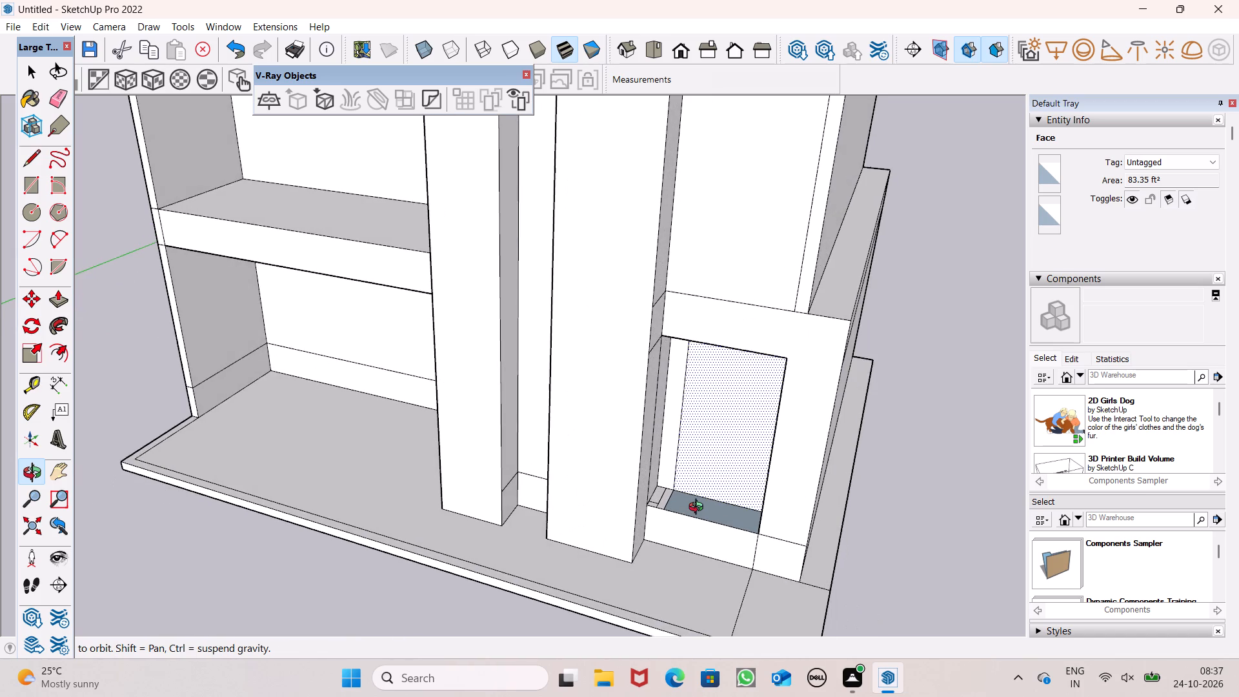
middle_drag(699, 509, 785, 511)
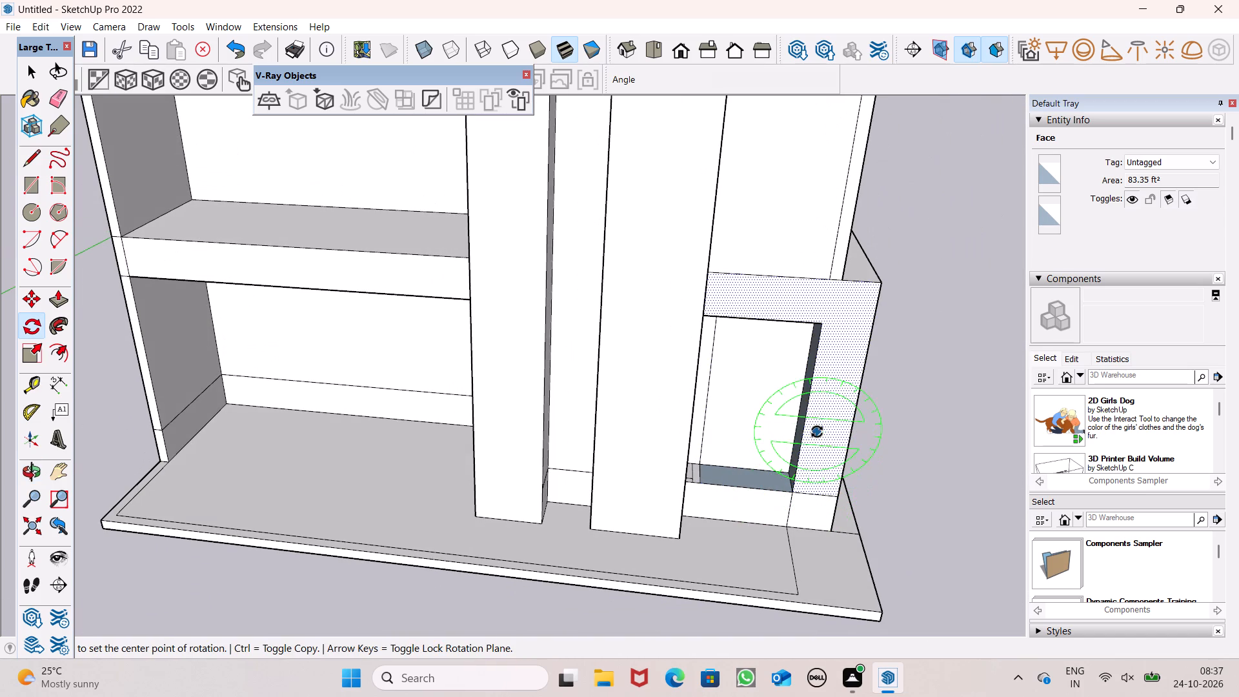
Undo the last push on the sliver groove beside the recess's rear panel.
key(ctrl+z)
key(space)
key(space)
Examine the whole building from above, including the open rooms, front columns and projecting side wall.
scroll(738, 379, down, 12)
middle_drag(696, 412, 0, 544)
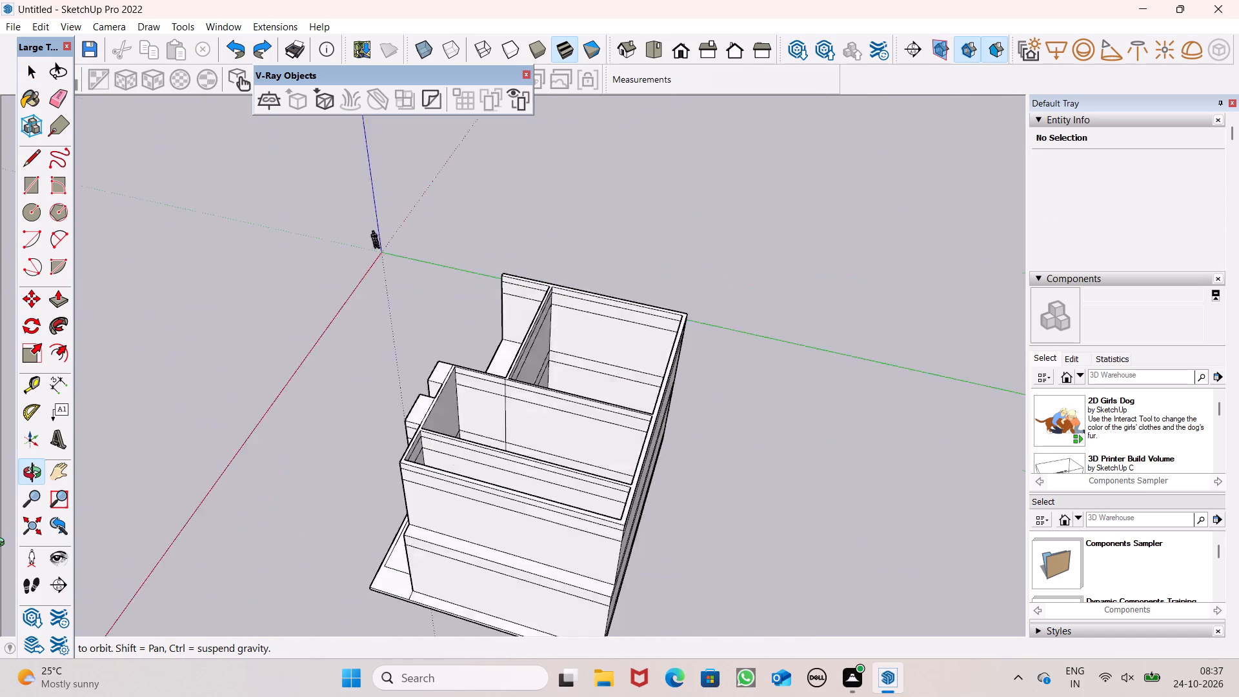
middle_drag(0, 544, 788, 441)
scroll(798, 319, down, 5)
middle_drag(765, 352, 307, 523)
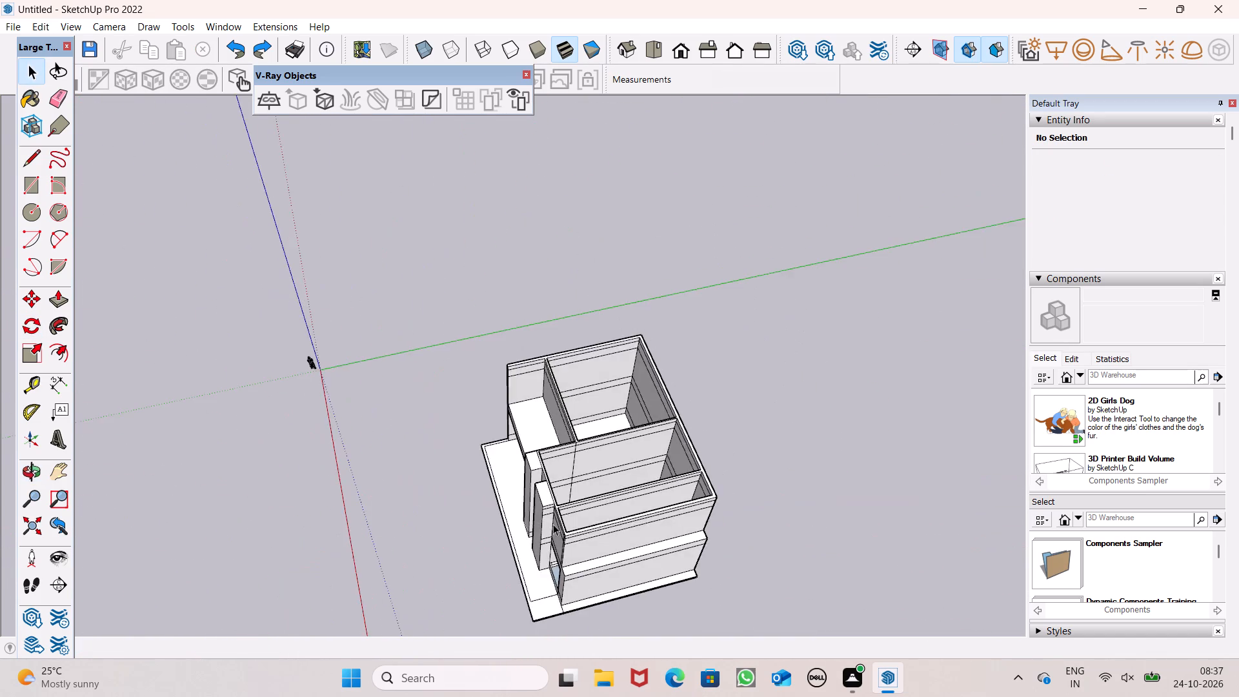
scroll(592, 518, down, 5)
scroll(607, 530, up, 1)
middle_drag(606, 533, 326, 587)
scroll(627, 473, down, 6)
scroll(594, 498, up, 1)
middle_drag(591, 498, 939, 461)
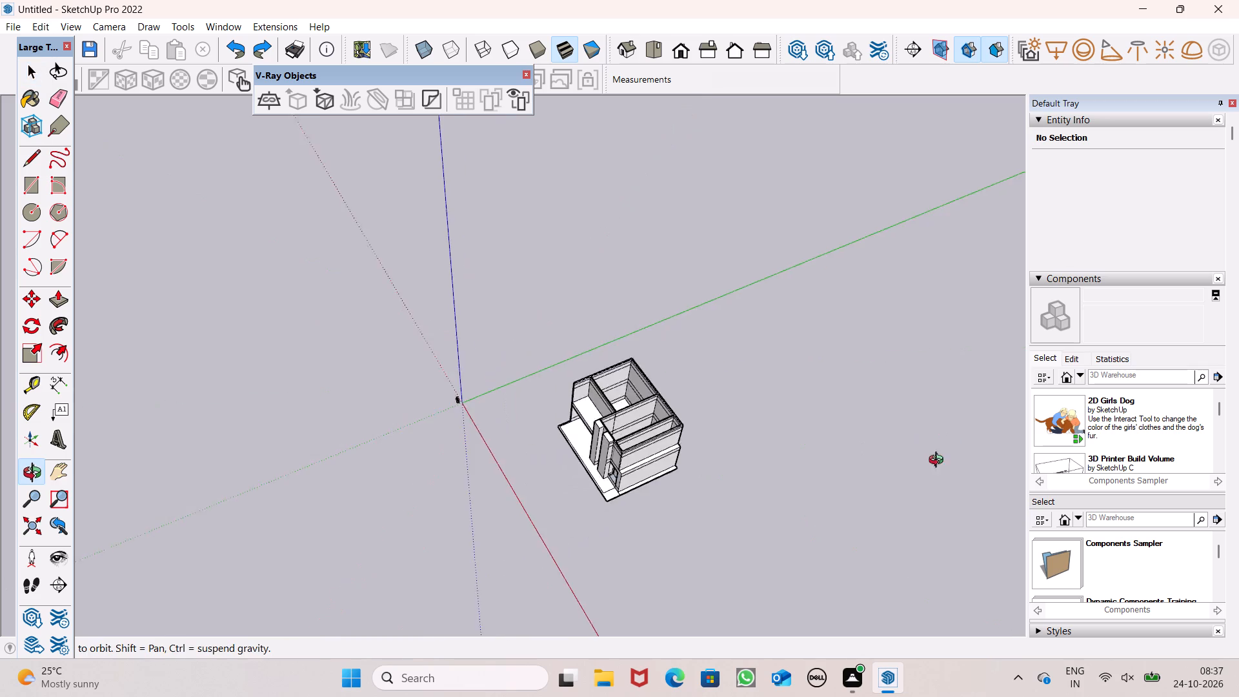
middle_drag(939, 461, 744, 555)
scroll(791, 365, down, 6)
middle_drag(735, 415, 561, 578)
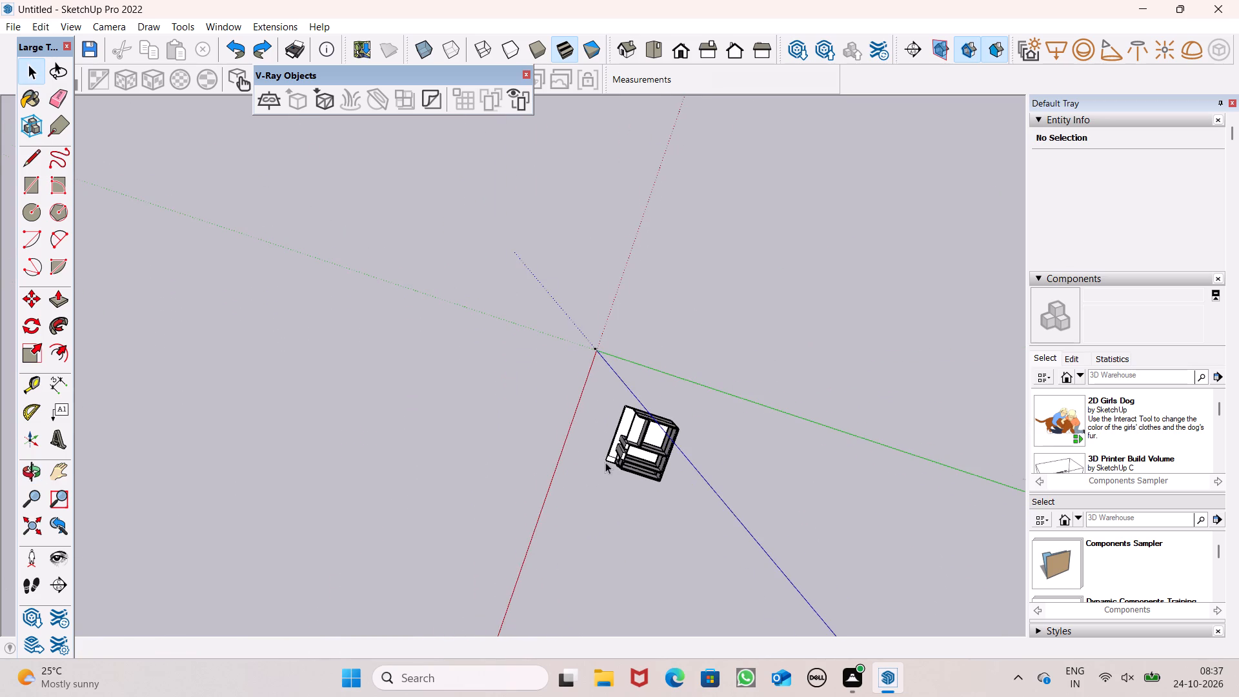
scroll(604, 462, up, 8)
scroll(701, 422, up, 6)
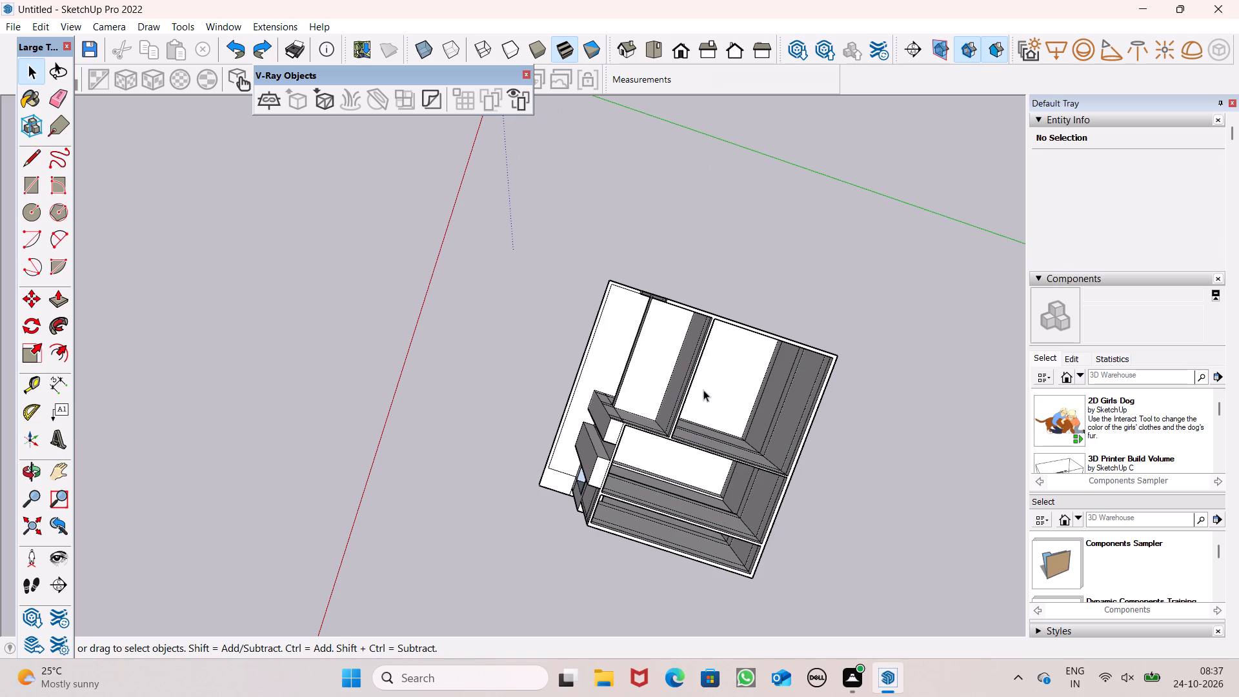
scroll(798, 361, down, 5)
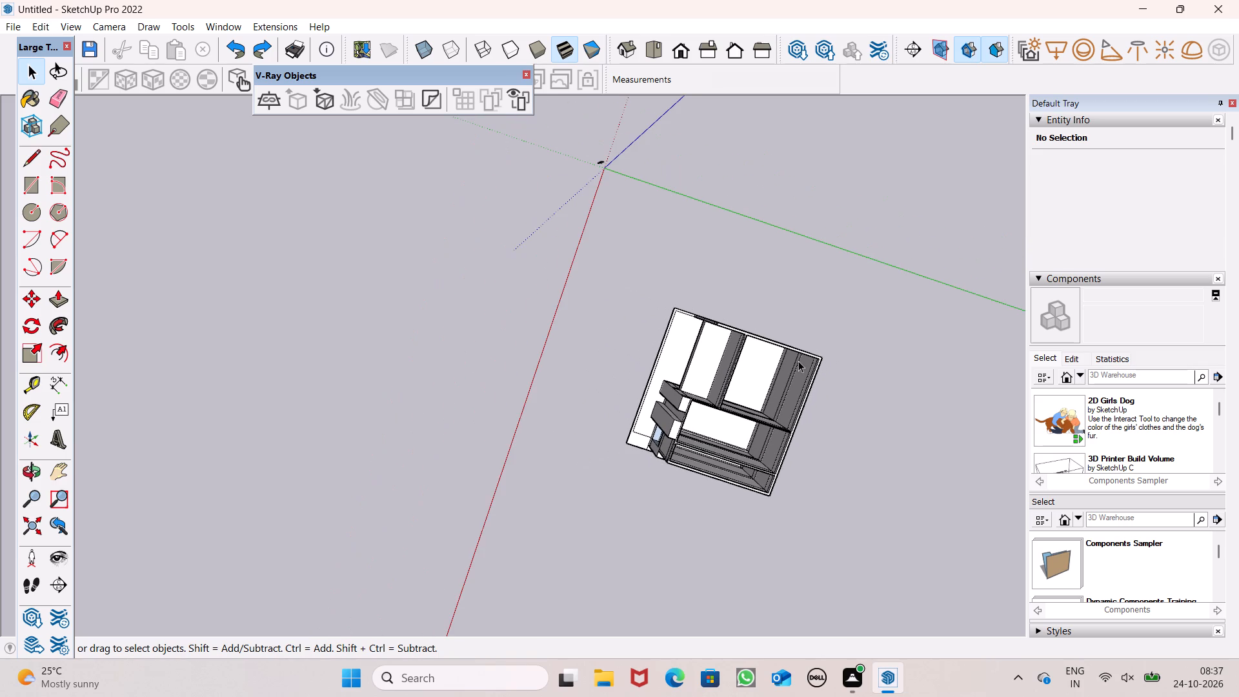
scroll(634, 458, up, 4)
scroll(689, 389, down, 2)
middle_drag(699, 457, 625, 387)
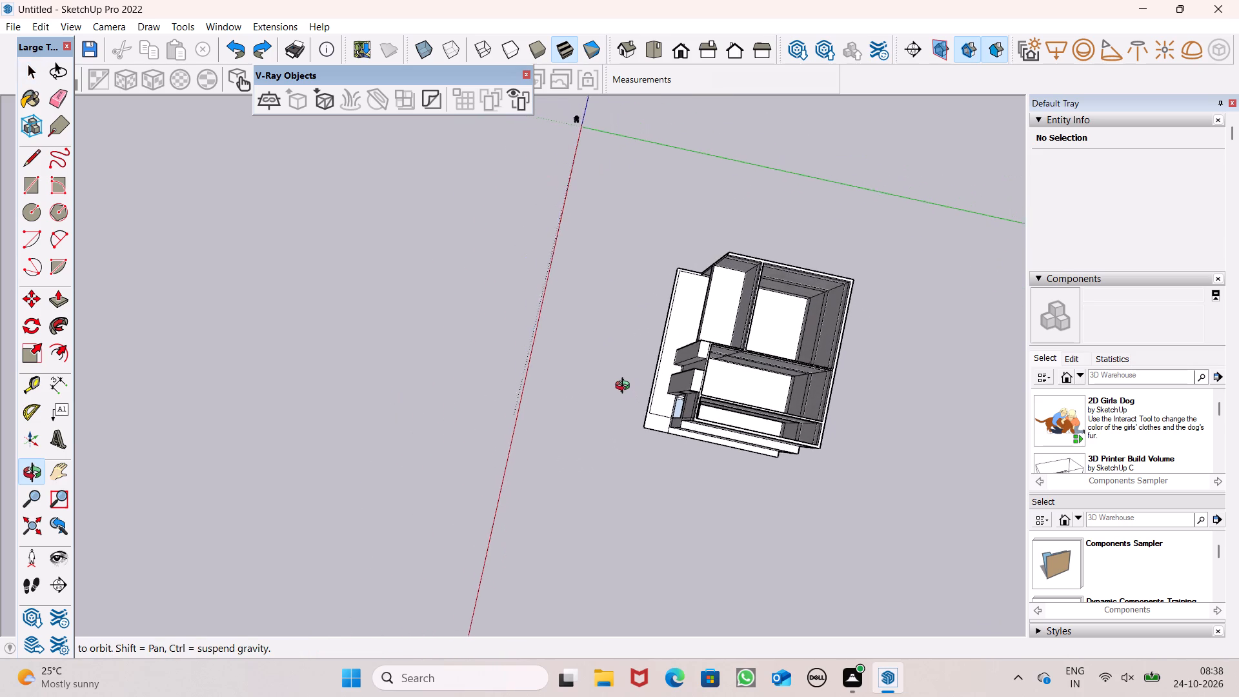
middle_drag(625, 387, 642, 343)
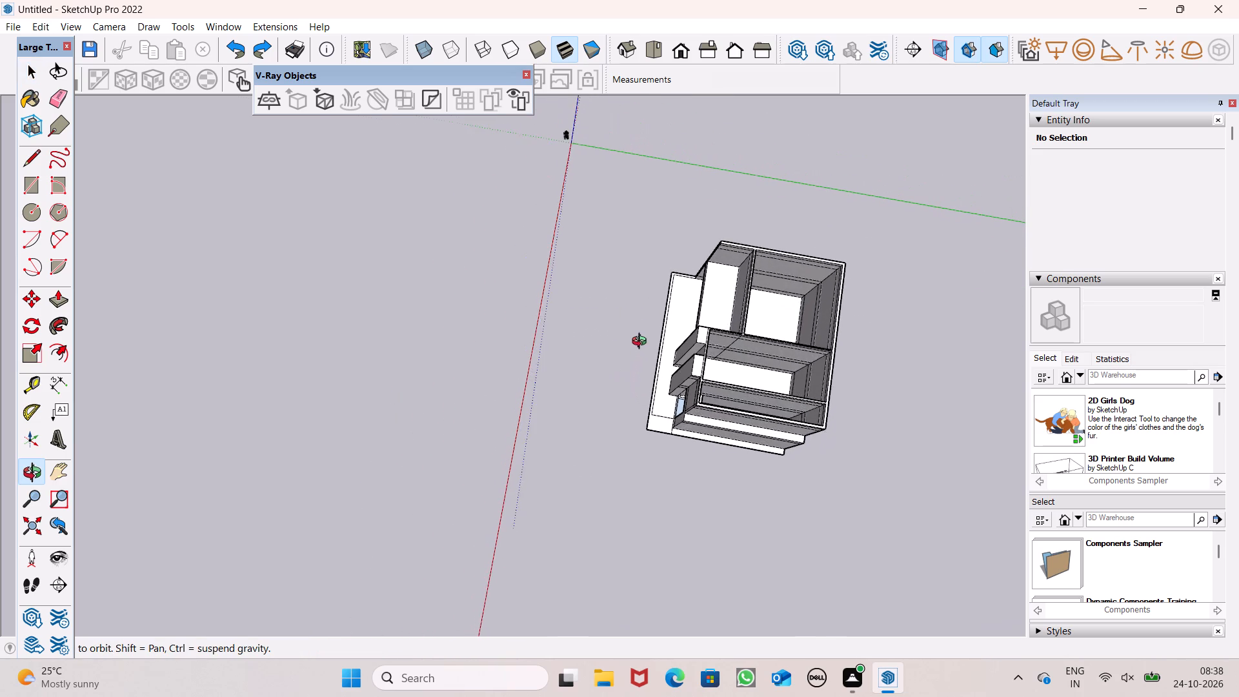
middle_drag(642, 343, 653, 321)
scroll(700, 416, up, 7)
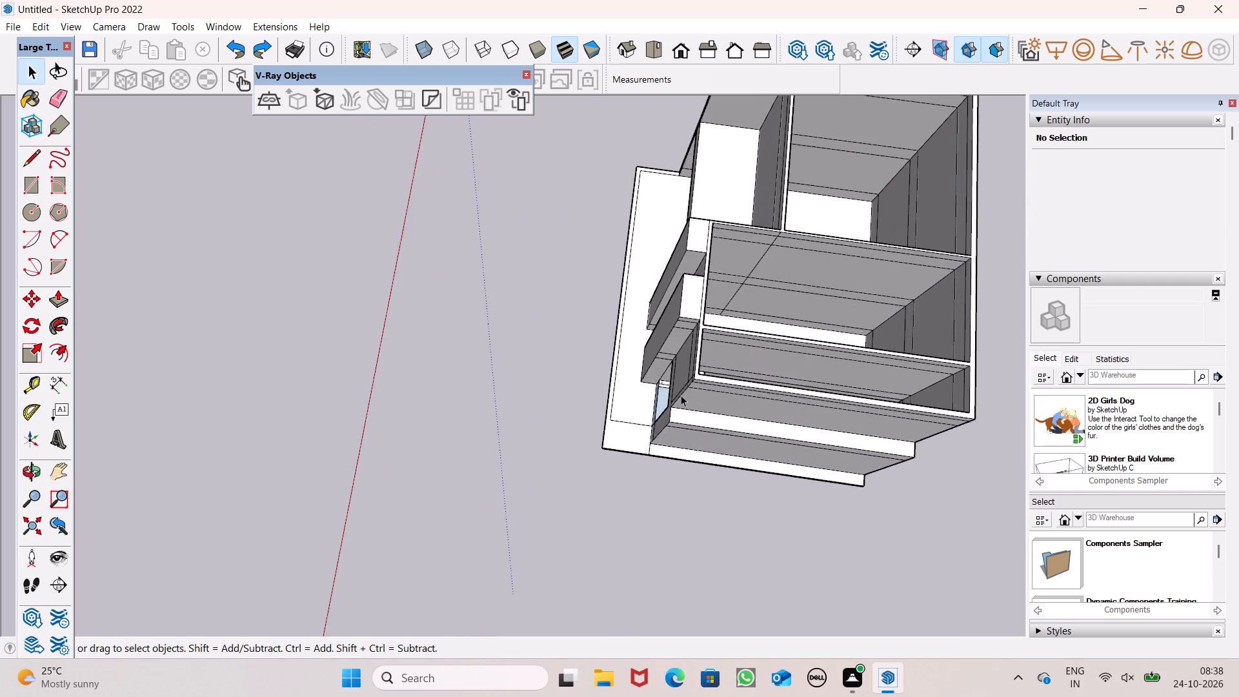
middle_drag(650, 414, 332, 390)
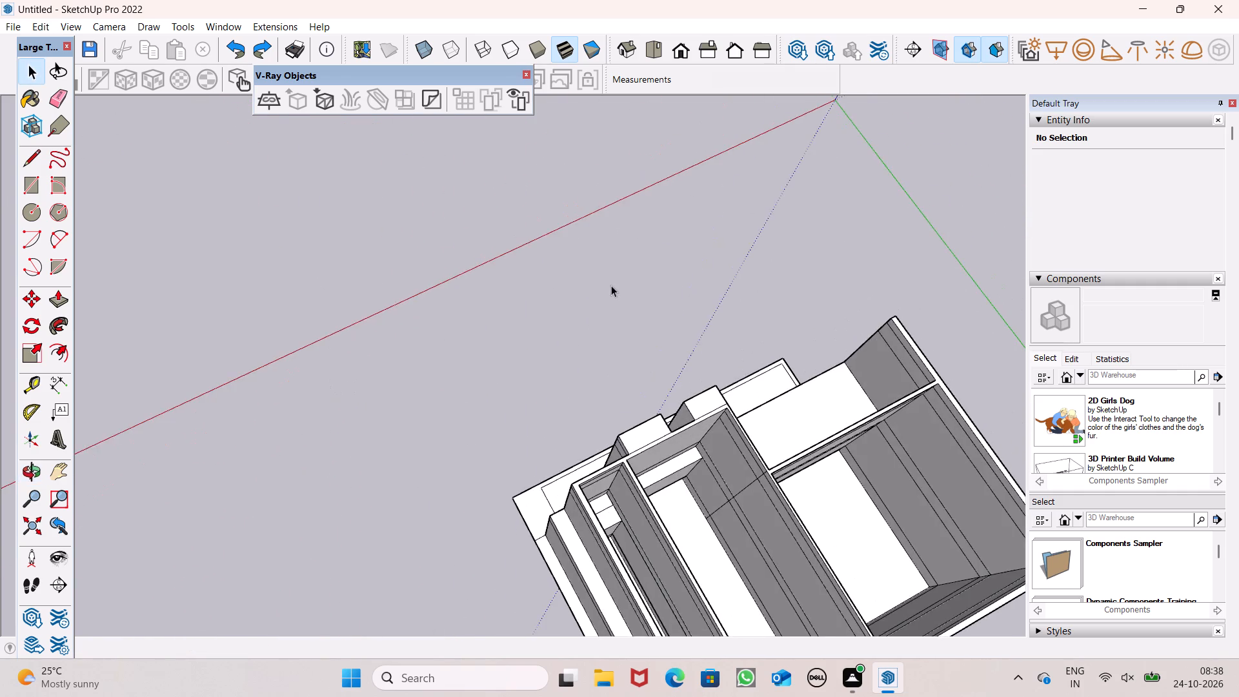
Undo the earlier recess edits on the lower front wall, back to the plain panel outline beside the columns.
scroll(611, 285, down, 4)
middle_drag(606, 371, 516, 328)
scroll(656, 343, down, 4)
middle_drag(650, 436, 437, 461)
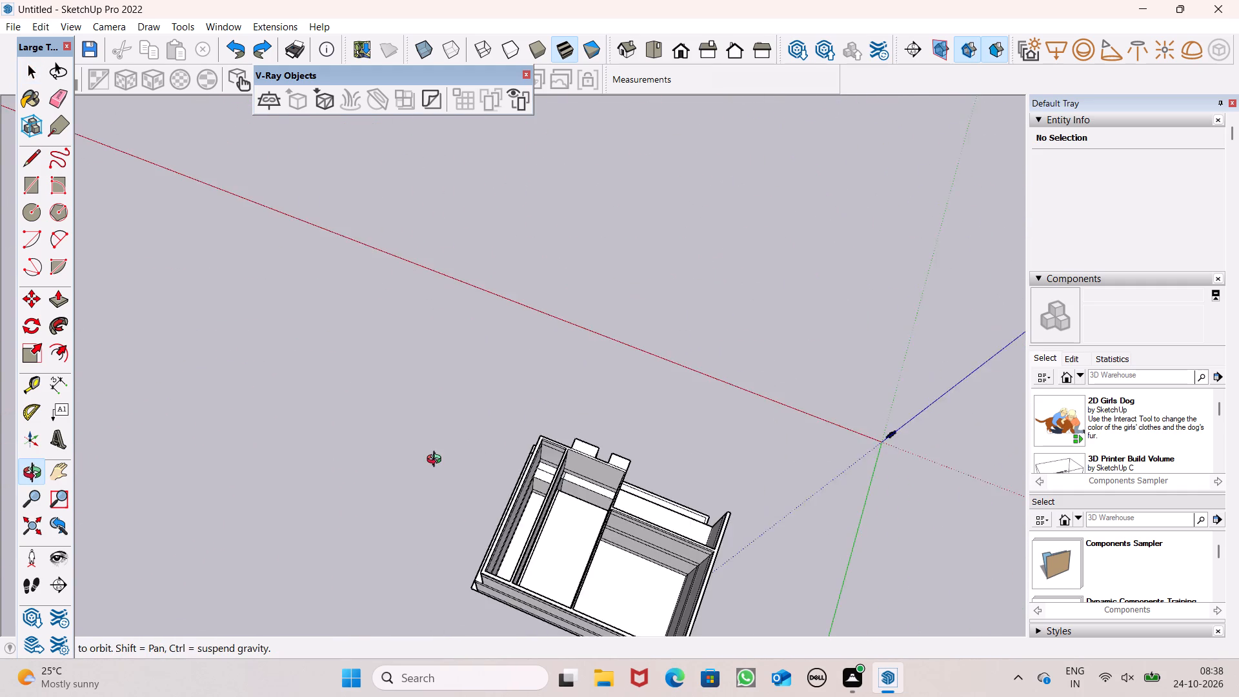
middle_drag(437, 461, 504, 359)
scroll(584, 464, up, 6)
scroll(570, 409, down, 3)
middle_drag(513, 506, 519, 552)
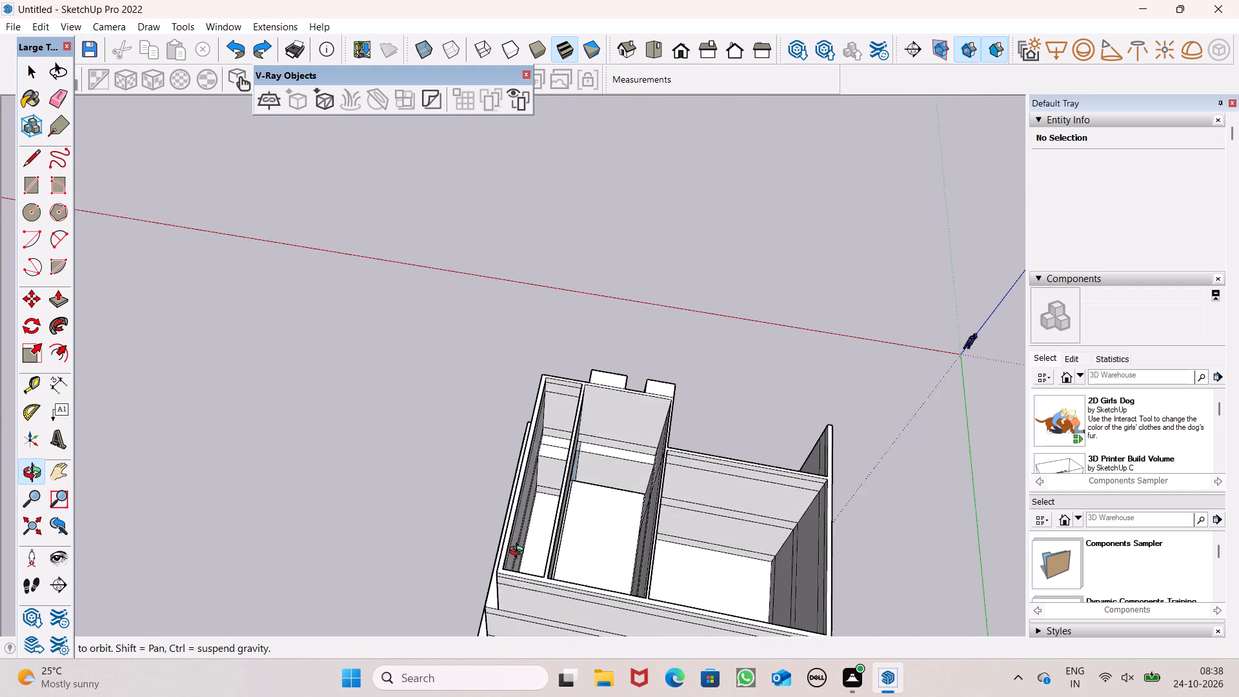
middle_drag(519, 552, 556, 571)
scroll(579, 475, up, 7)
key(ctrl+z)
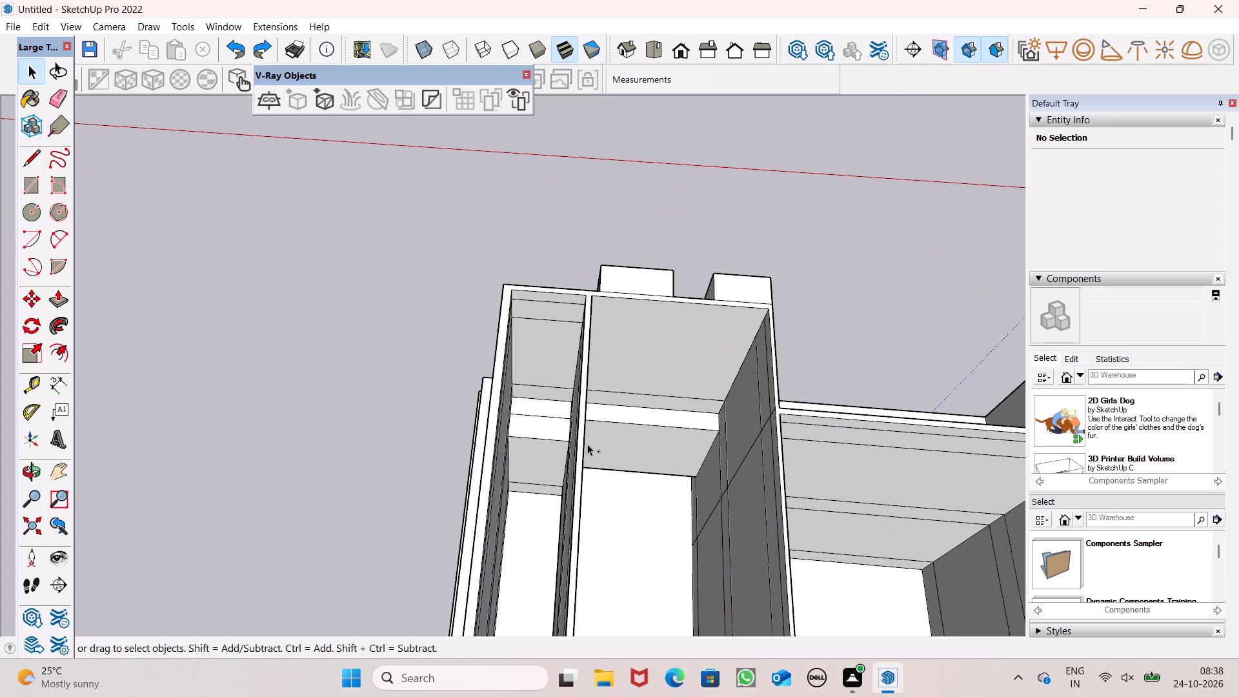
key(ctrl+z)
key(ctrl+z)
key(ctrl+z)
key(ctrl+z)
key(ctrl+z)
key(ctrl+z)
key(ctrl+z)
key(ctrl+z)
key(ctrl+z)
key(ctrl+z)
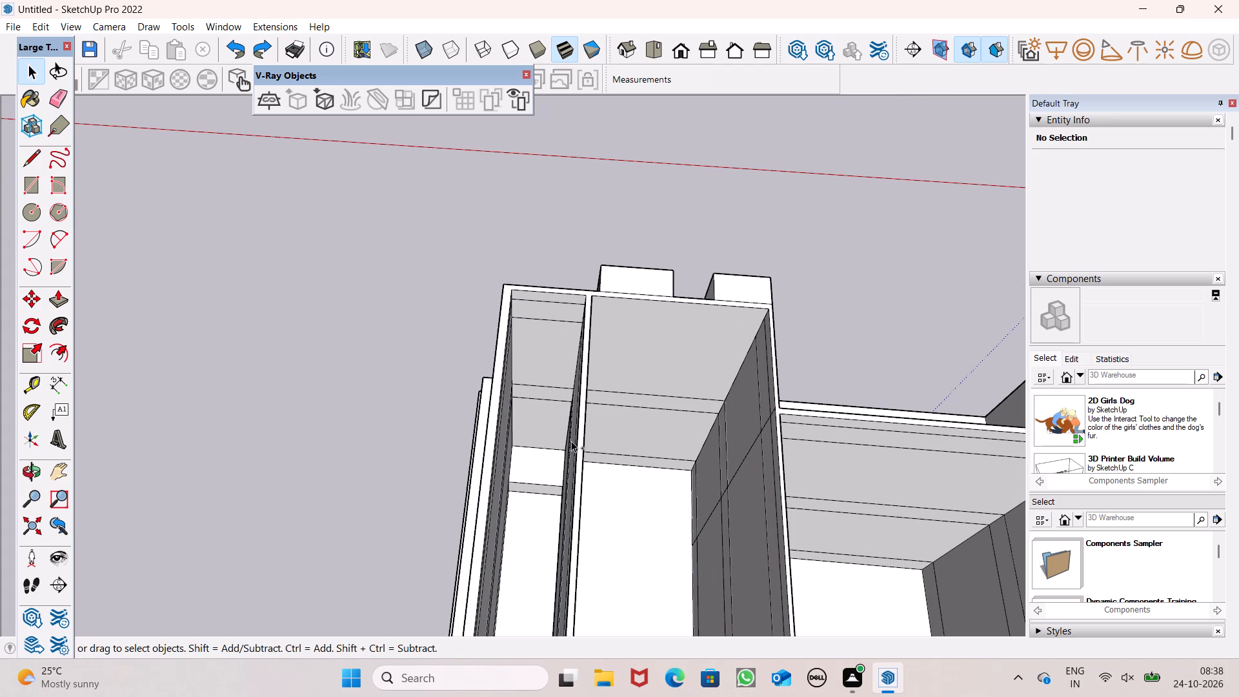
key(ctrl+z)
Examine the building around to the front facade, focusing on the panel outline on the lower wall beside the columns.
scroll(551, 445, down, 3)
middle_drag(443, 490, 661, 469)
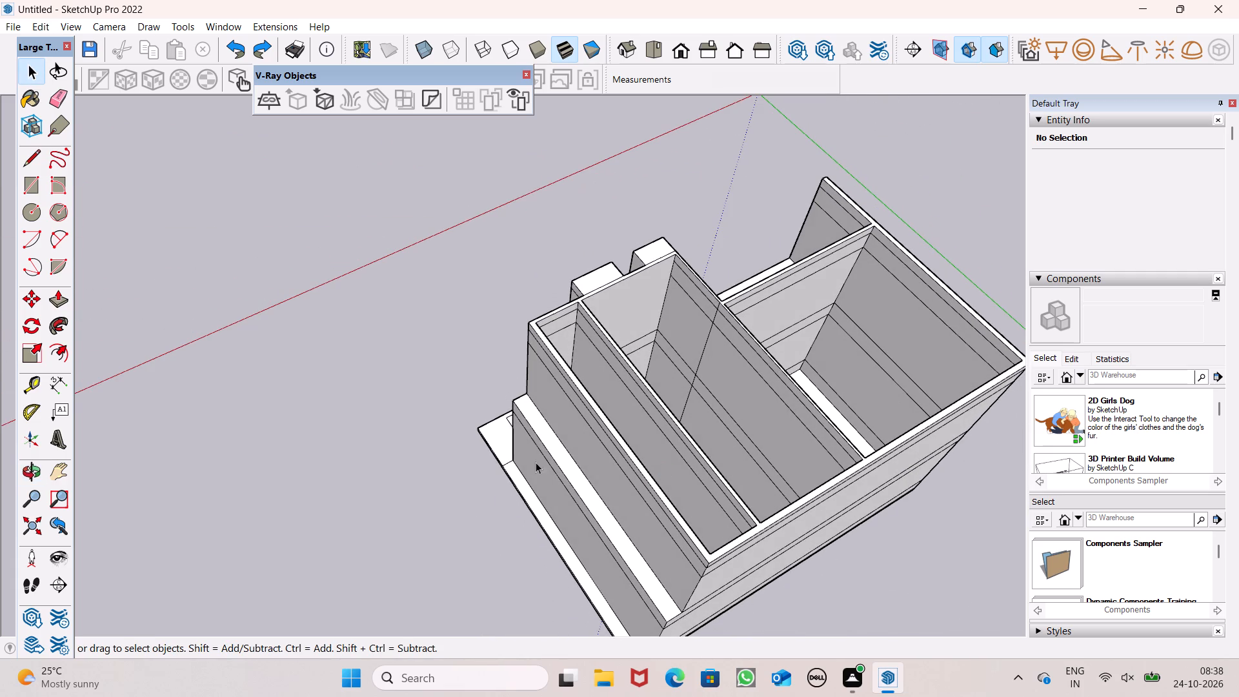
key(space)
scroll(685, 420, down, 5)
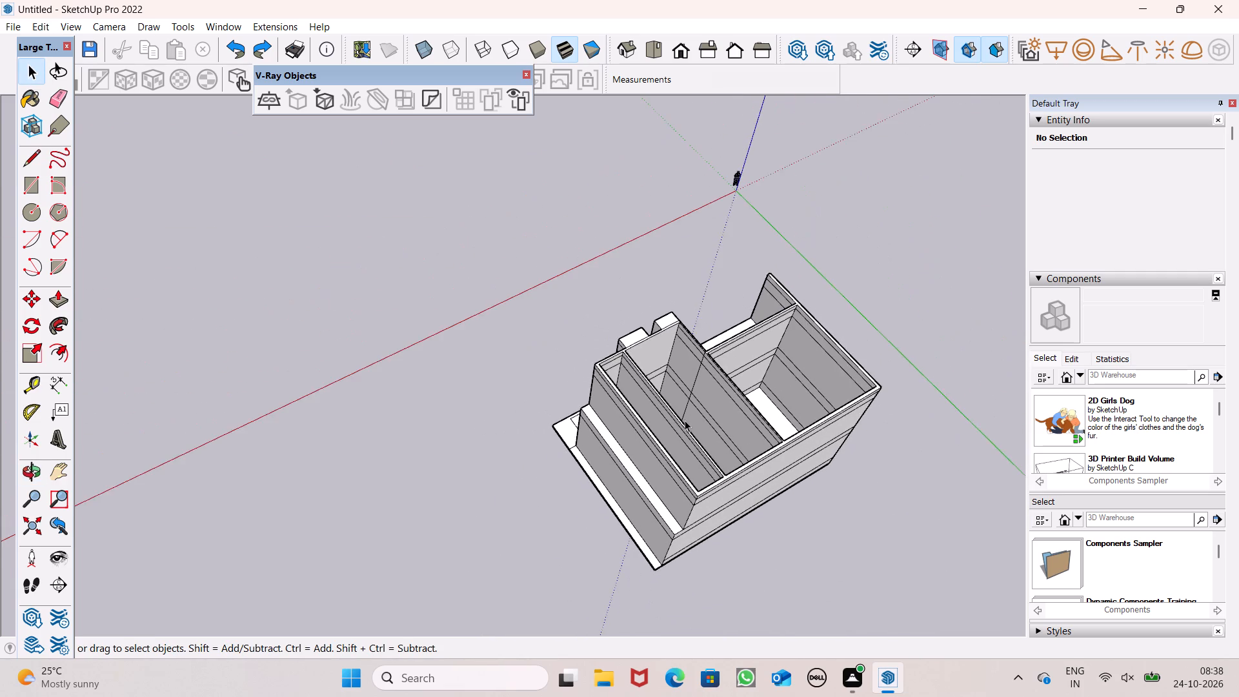
scroll(685, 420, down, 5)
middle_drag(614, 436, 912, 315)
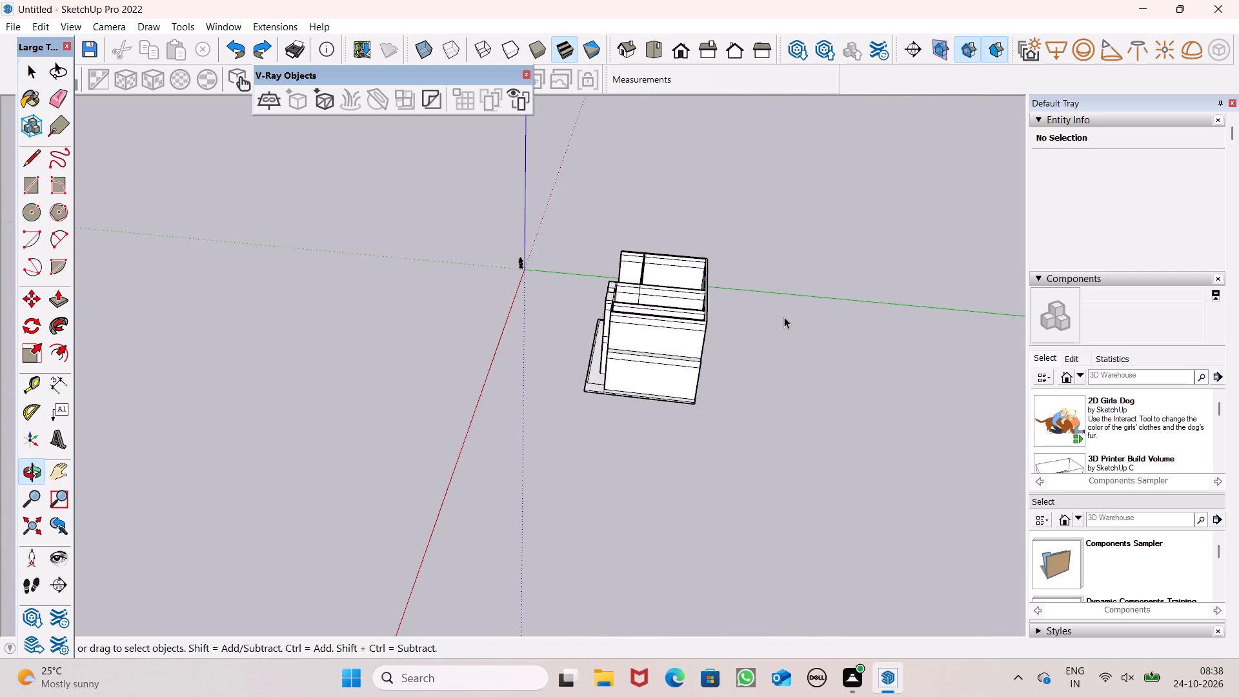
scroll(784, 317, down, 3)
middle_drag(569, 363, 905, 310)
scroll(905, 310, up, 1)
middle_drag(725, 305, 923, 261)
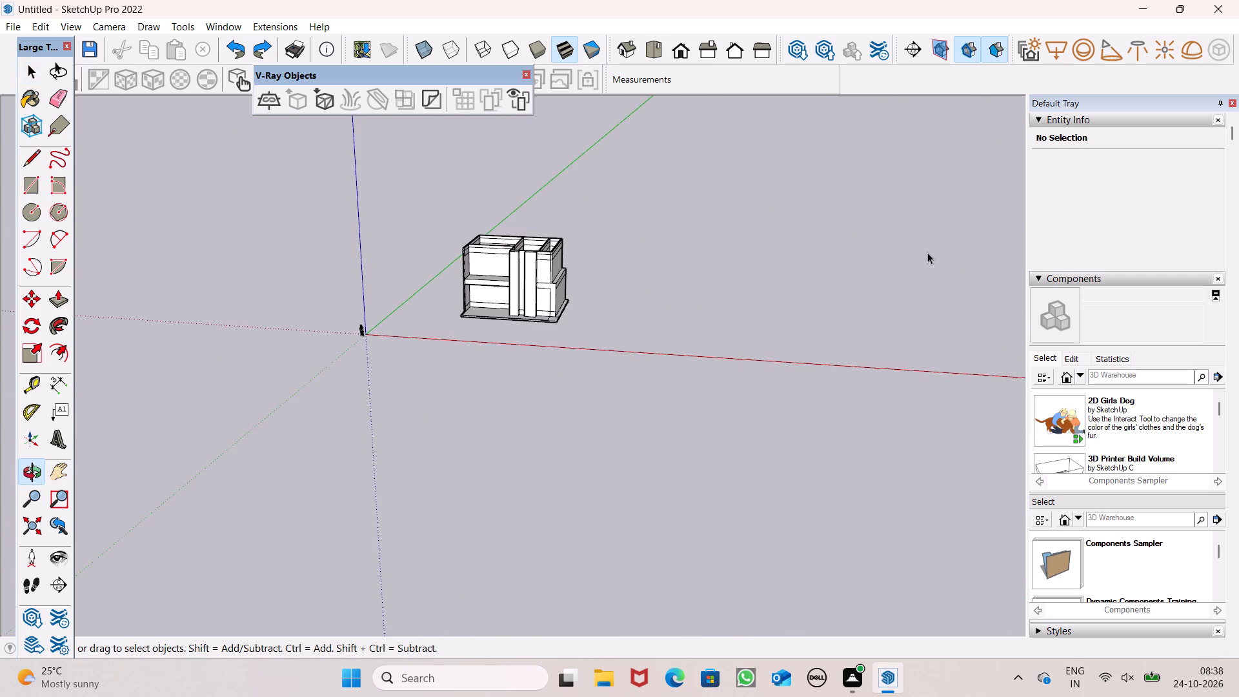
scroll(467, 250, up, 8)
scroll(623, 345, up, 1)
middle_drag(629, 360, 678, 401)
scroll(673, 355, up, 6)
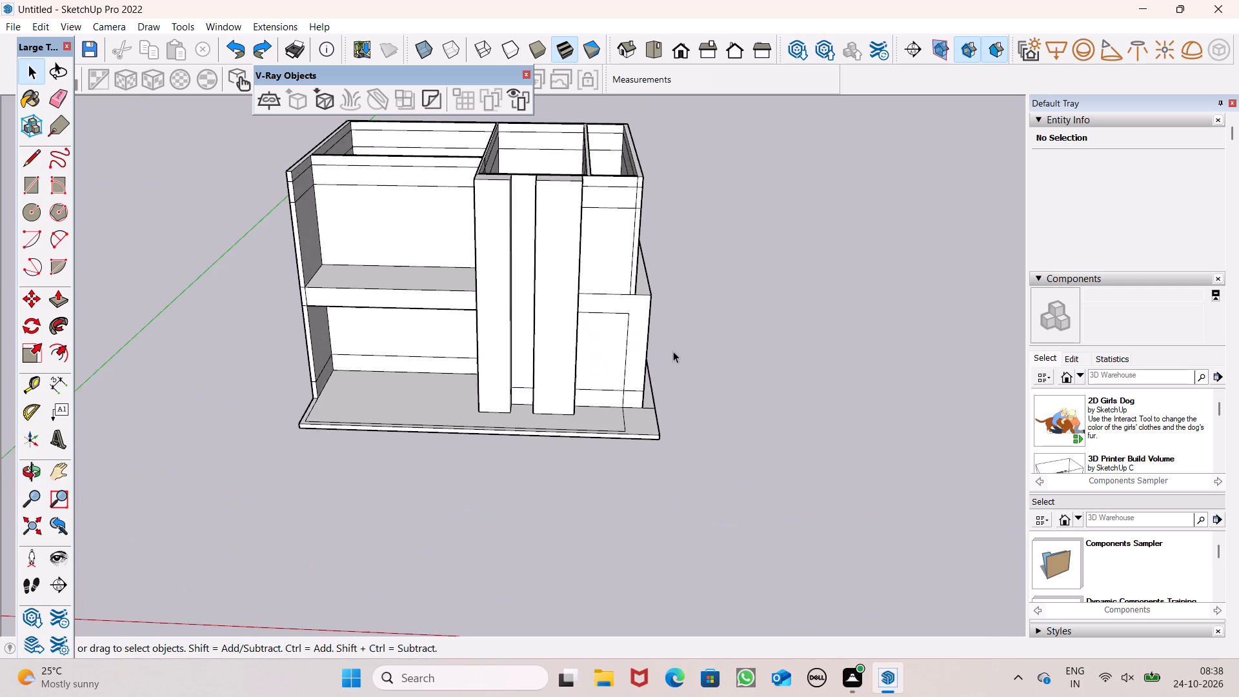
middle_drag(626, 366, 621, 446)
scroll(624, 399, up, 1)
click(62, 101)
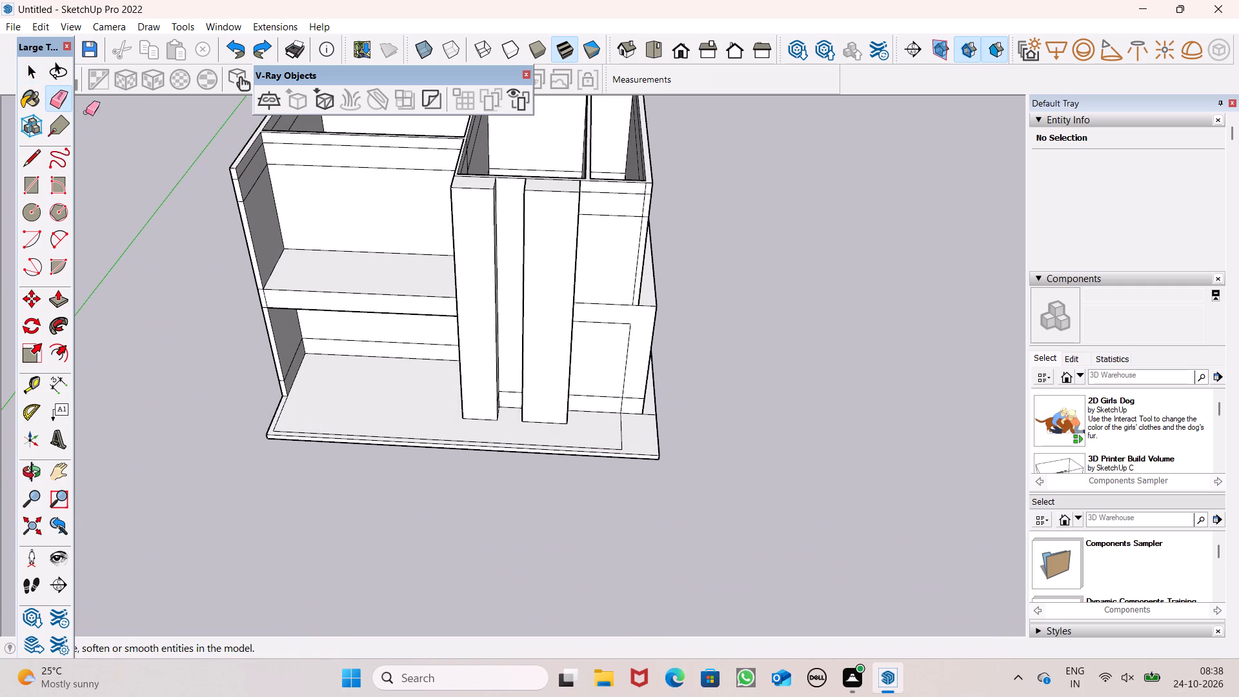
scroll(611, 409, up, 6)
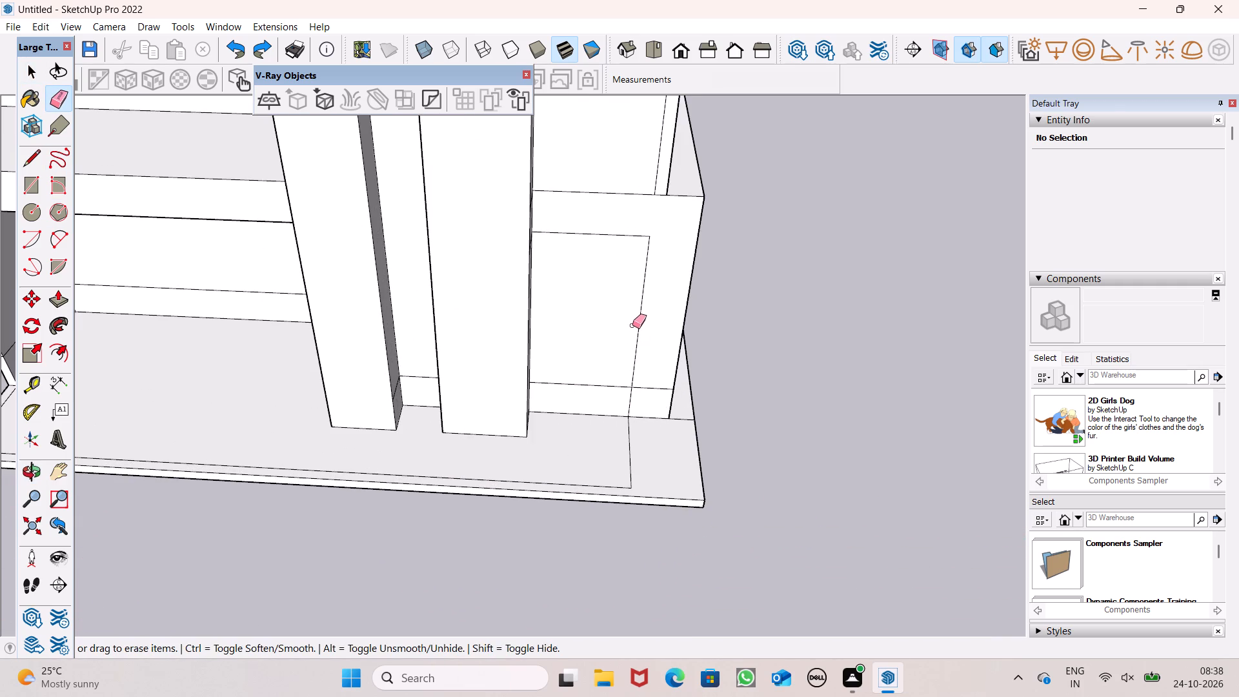
scroll(632, 319, down, 5)
middle_drag(638, 347, 589, 347)
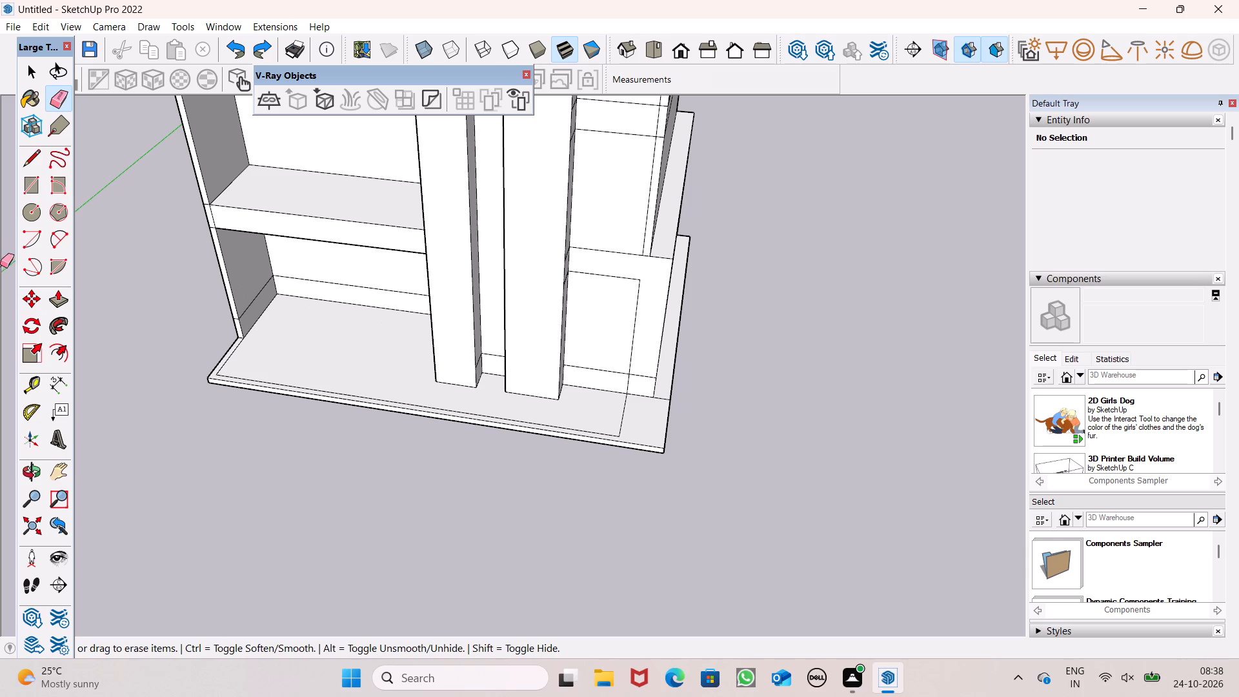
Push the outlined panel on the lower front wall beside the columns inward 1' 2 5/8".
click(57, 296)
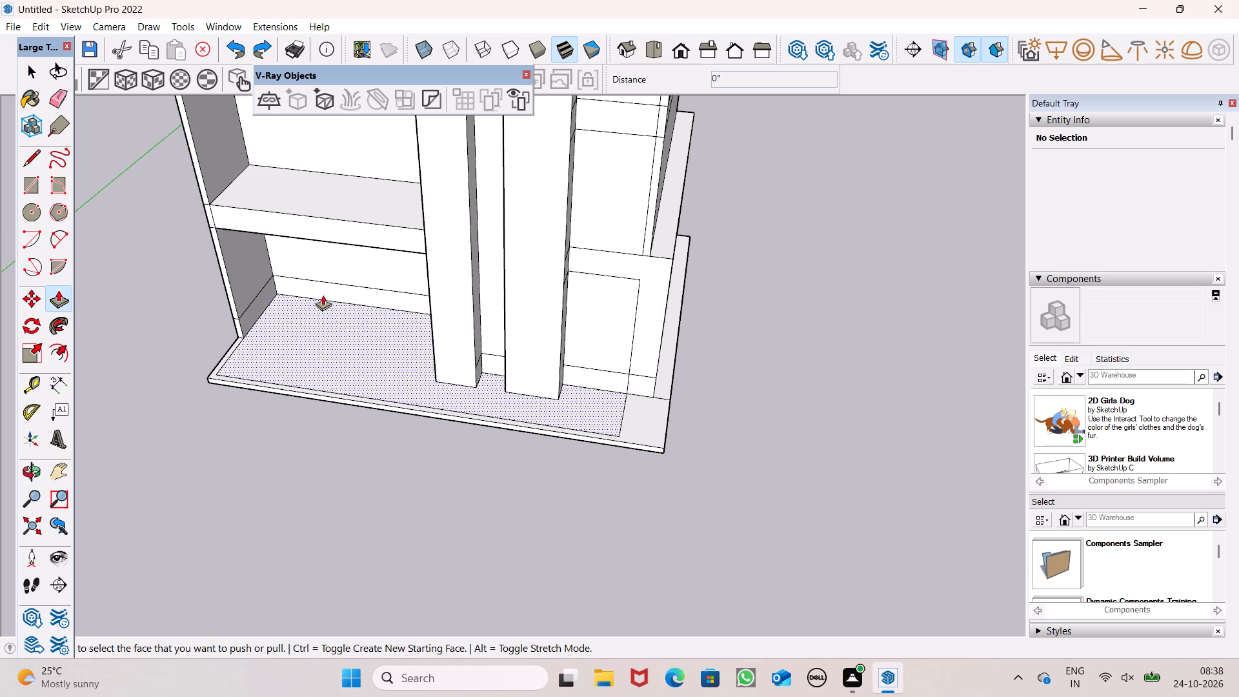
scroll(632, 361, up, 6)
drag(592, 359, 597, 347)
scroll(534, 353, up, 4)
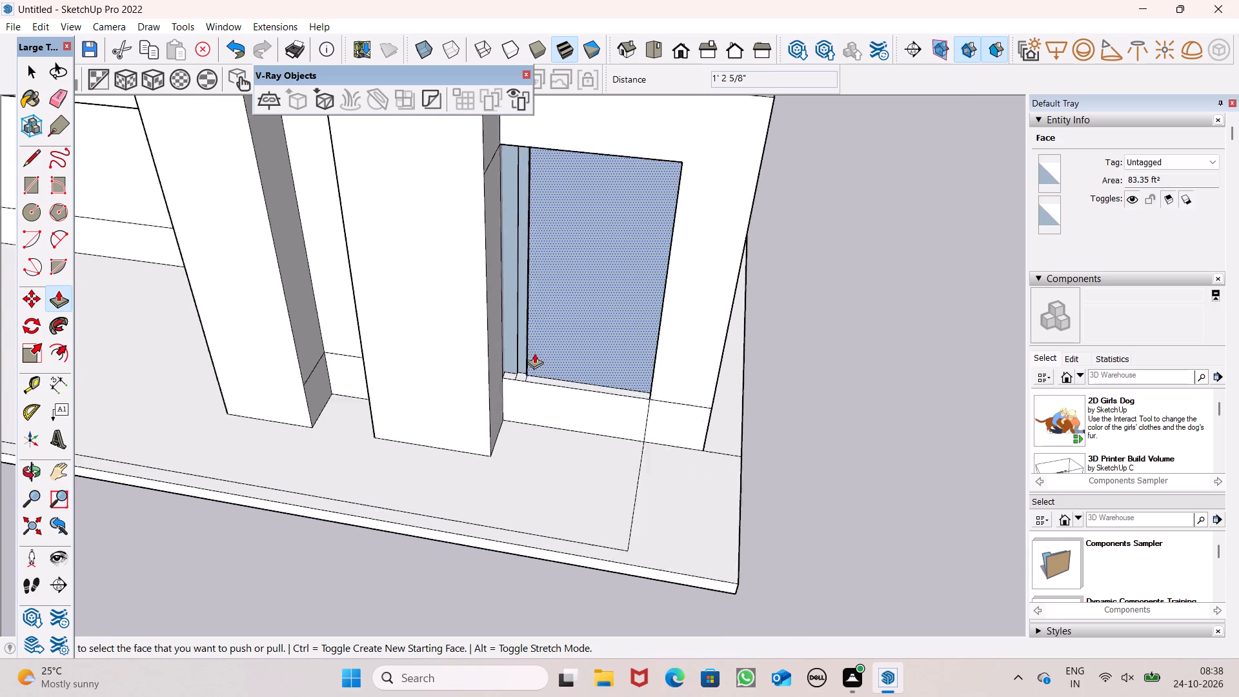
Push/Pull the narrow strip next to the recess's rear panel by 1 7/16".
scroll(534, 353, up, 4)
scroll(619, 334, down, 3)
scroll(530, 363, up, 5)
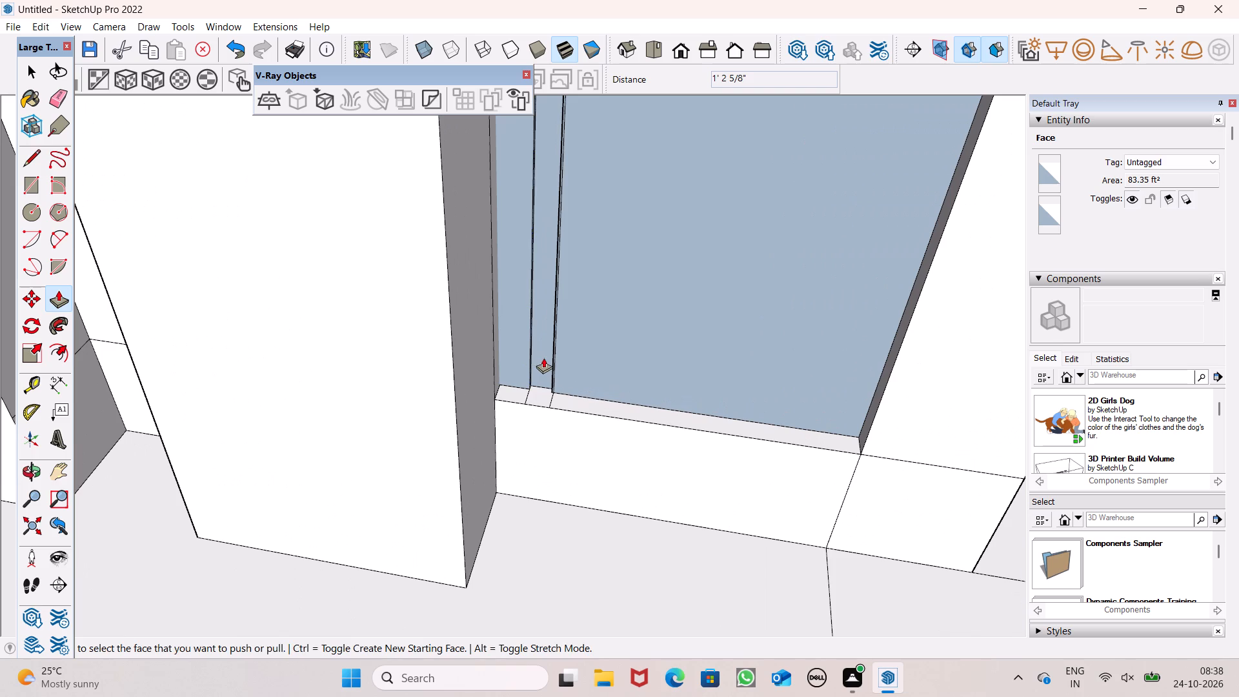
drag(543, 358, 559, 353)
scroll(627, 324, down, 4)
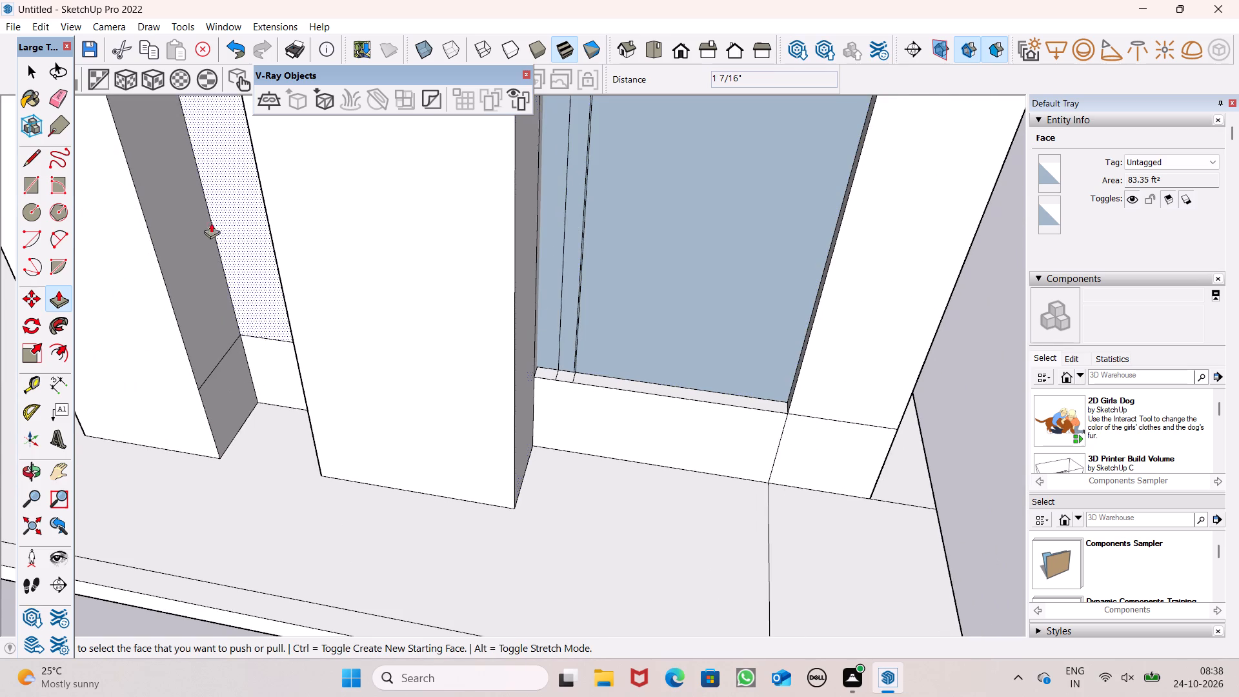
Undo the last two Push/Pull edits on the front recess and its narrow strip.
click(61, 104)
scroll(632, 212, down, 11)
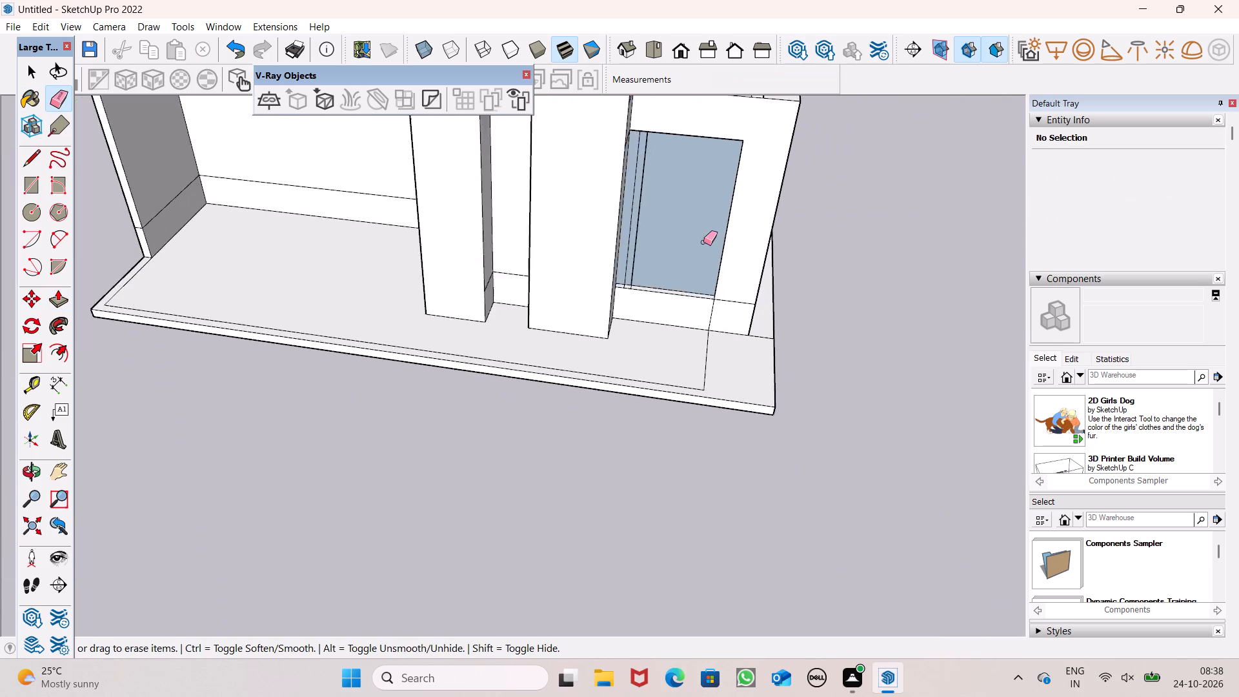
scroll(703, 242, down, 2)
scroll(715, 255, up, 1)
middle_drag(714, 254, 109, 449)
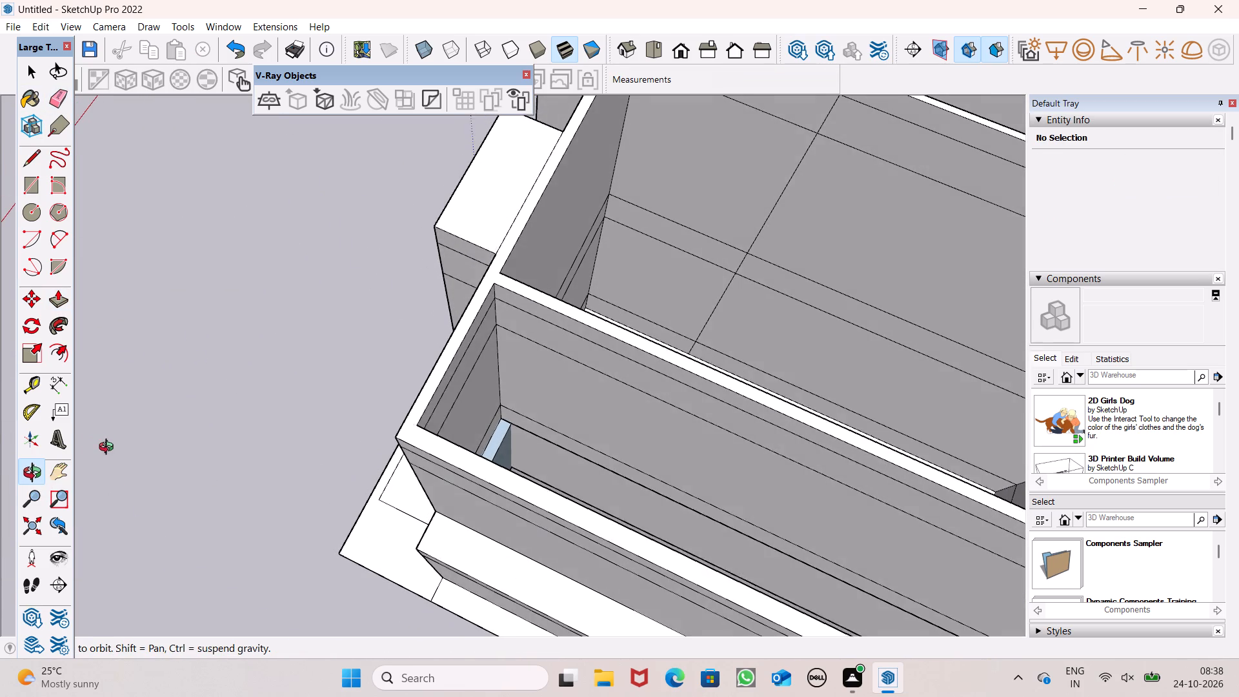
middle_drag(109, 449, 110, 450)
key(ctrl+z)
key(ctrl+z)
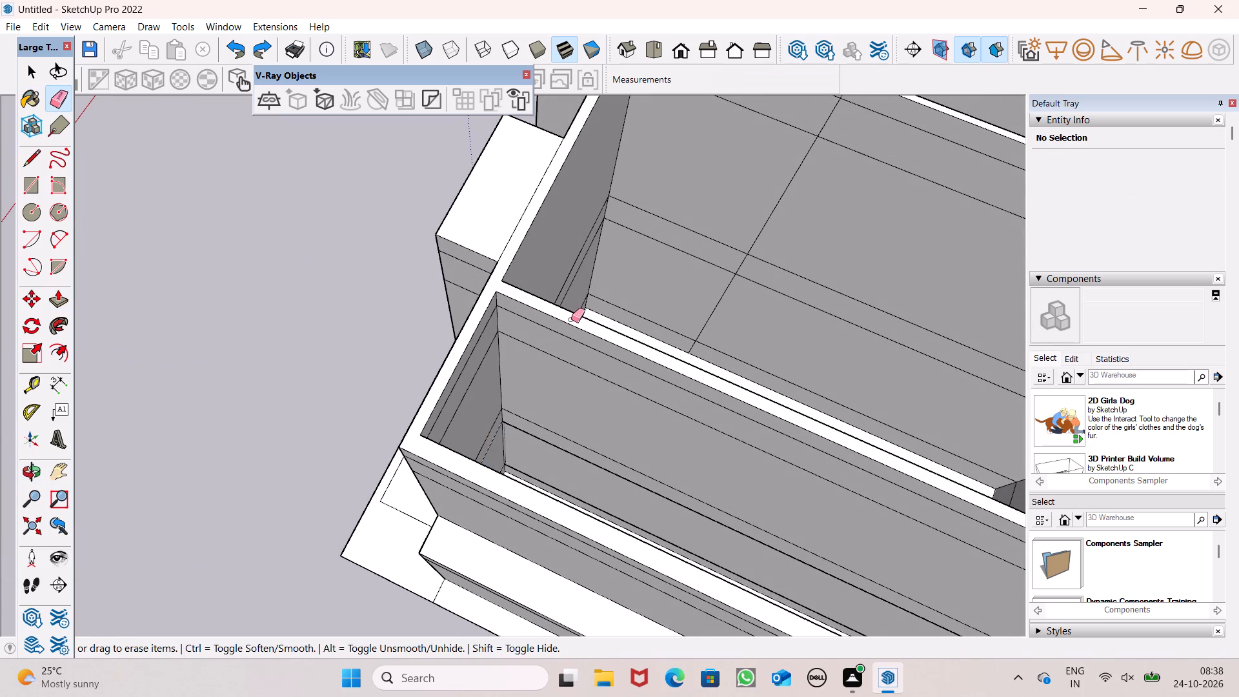
Examine the open rooms from above and the projecting lower side wall from outside.
key(space)
scroll(710, 318, down, 6)
middle_drag(698, 354, 448, 365)
scroll(457, 374, up, 1)
scroll(606, 364, down, 5)
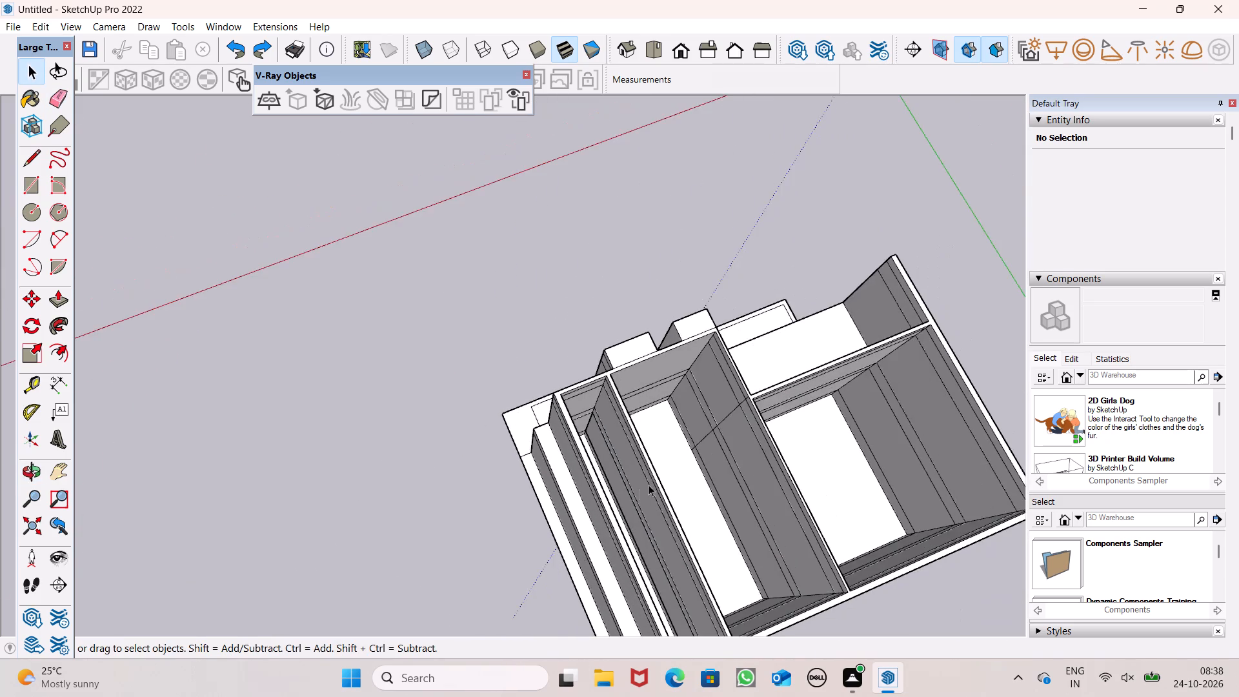
middle_drag(634, 489, 516, 365)
scroll(639, 387, down, 4)
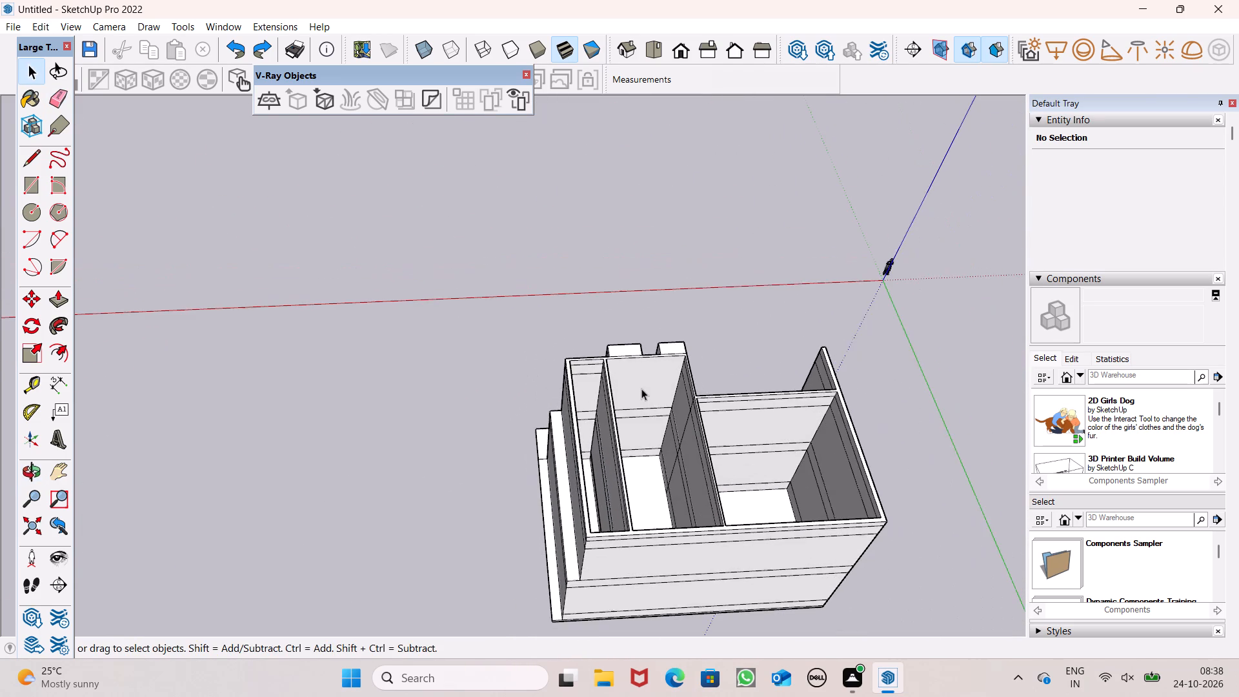
scroll(555, 464, up, 6)
scroll(613, 454, up, 7)
middle_drag(567, 454, 479, 461)
scroll(514, 467, up, 1)
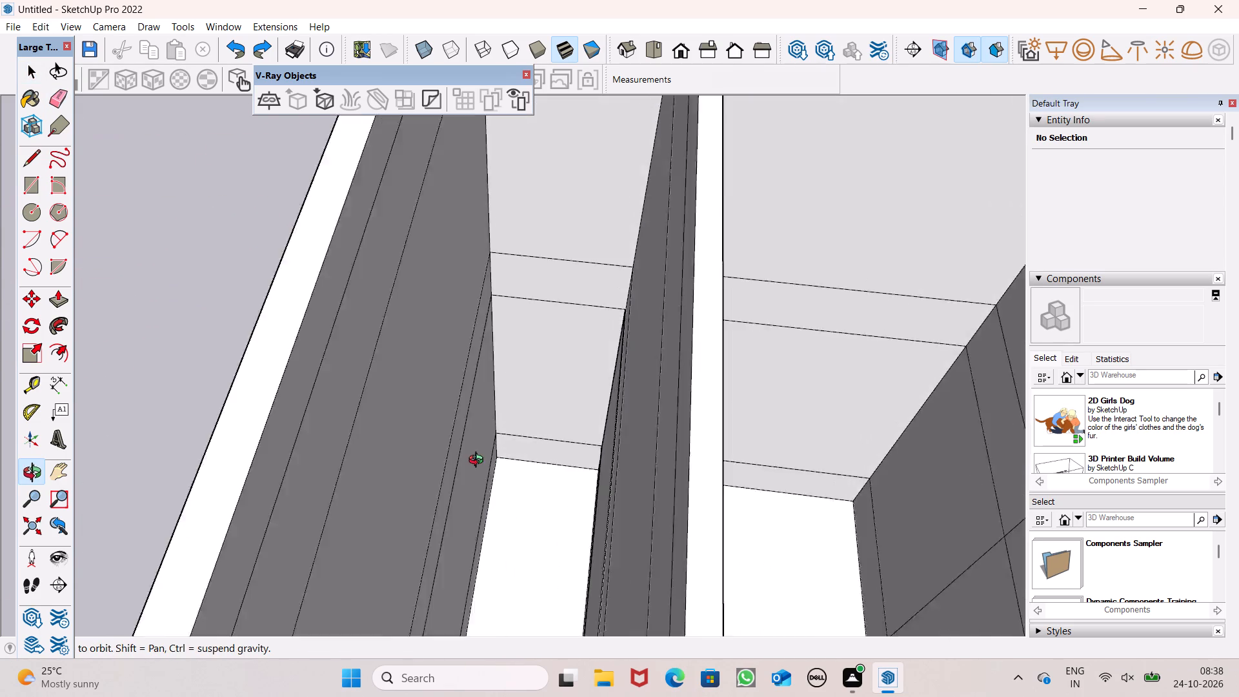
middle_drag(479, 461, 1173, 351)
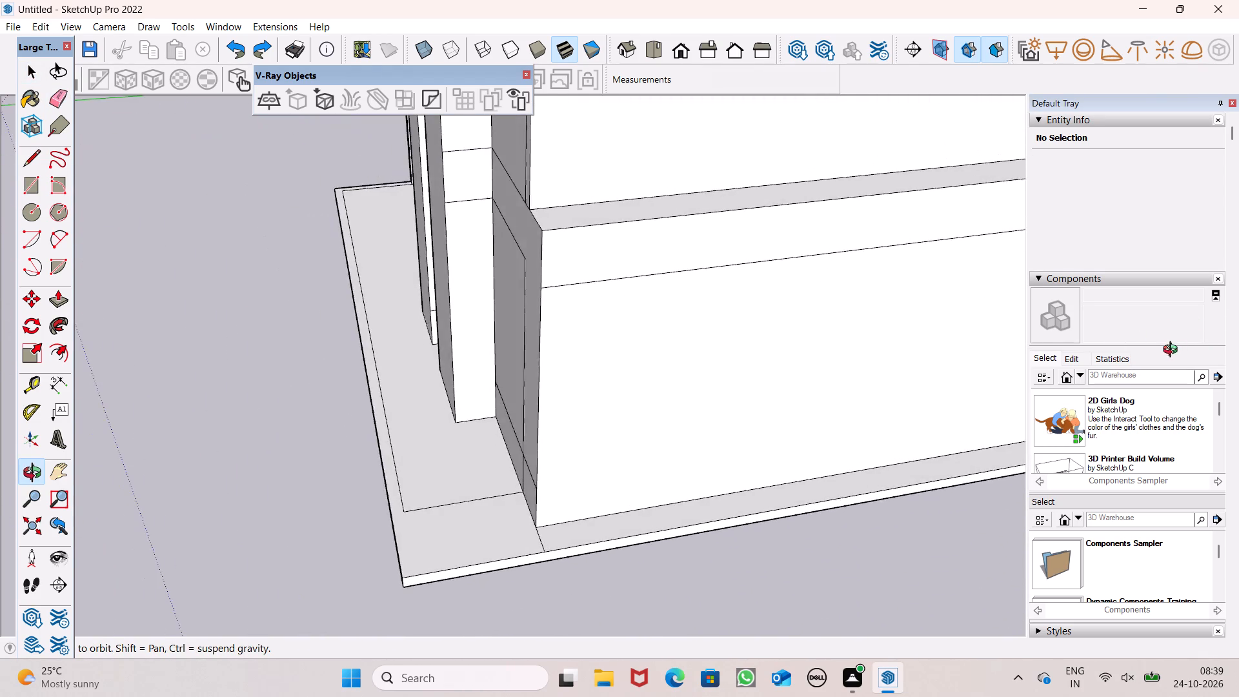
middle_drag(1173, 351, 1238, 298)
scroll(847, 286, down, 5)
middle_drag(892, 307, 299, 367)
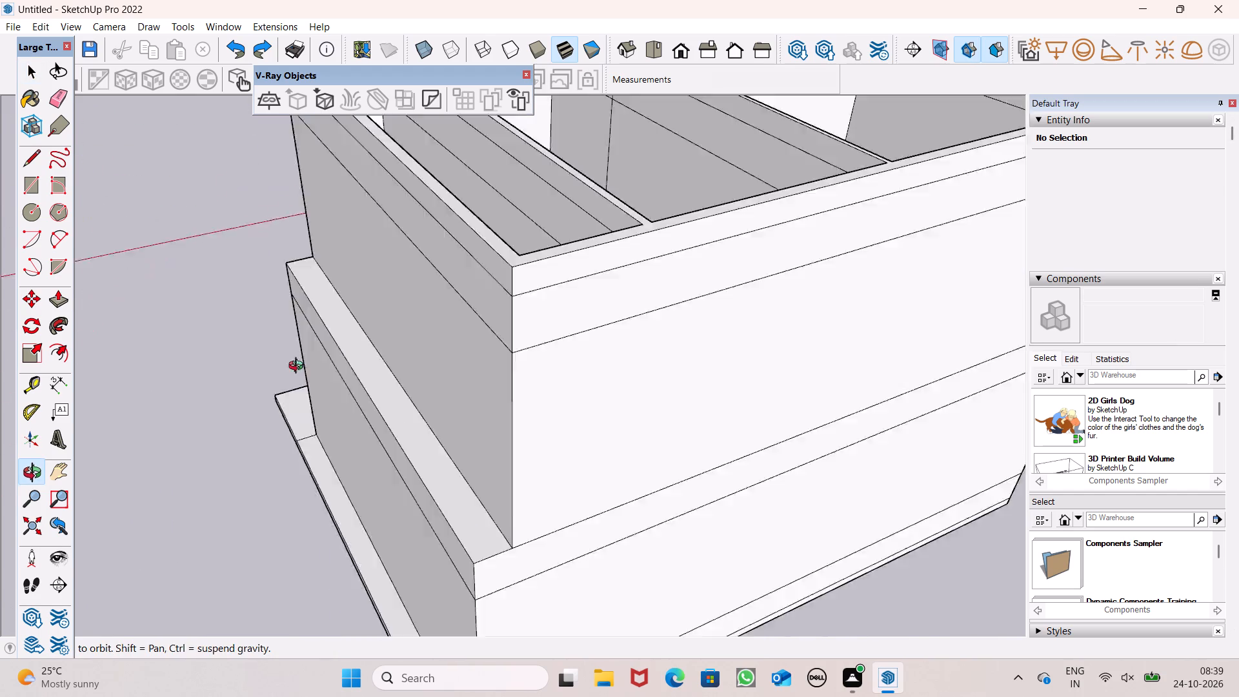
scroll(292, 365, up, 1)
middle_drag(299, 367, 287, 362)
middle_drag(448, 289, 460, 448)
scroll(558, 274, down, 6)
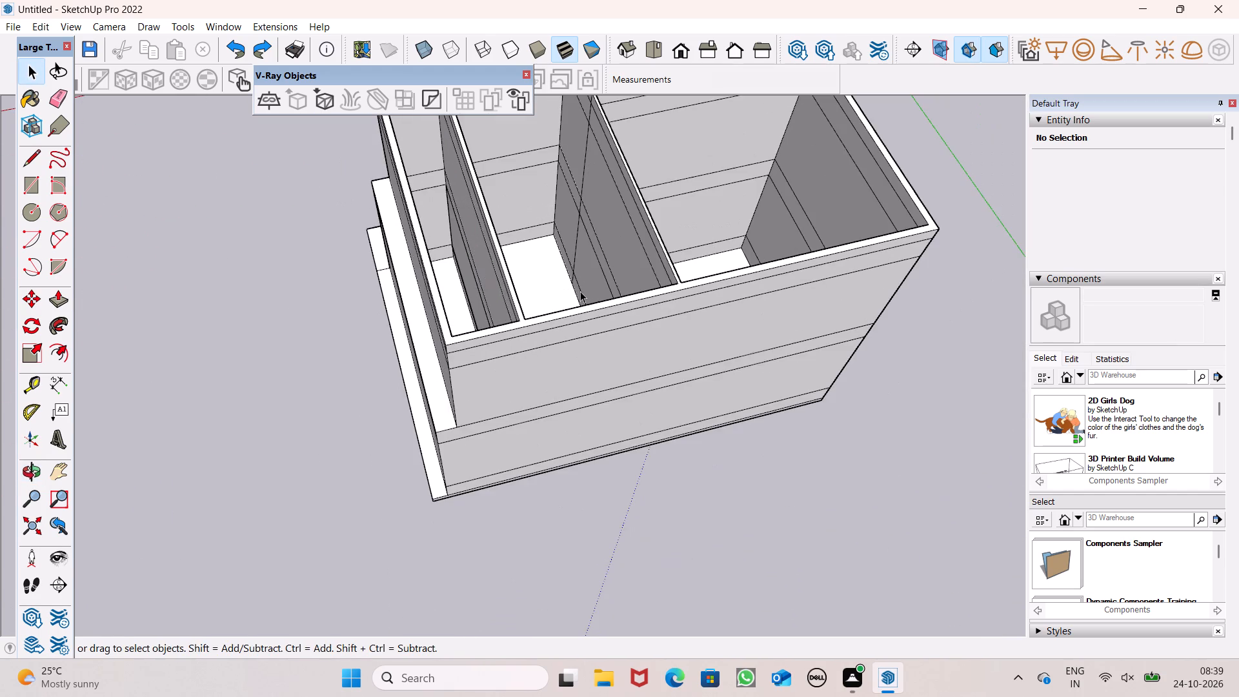
From inside the narrow side room, push the lower front wall panel 6" through the wall to cut an opening.
scroll(458, 207, up, 5)
scroll(509, 207, down, 4)
middle_drag(561, 252, 512, 223)
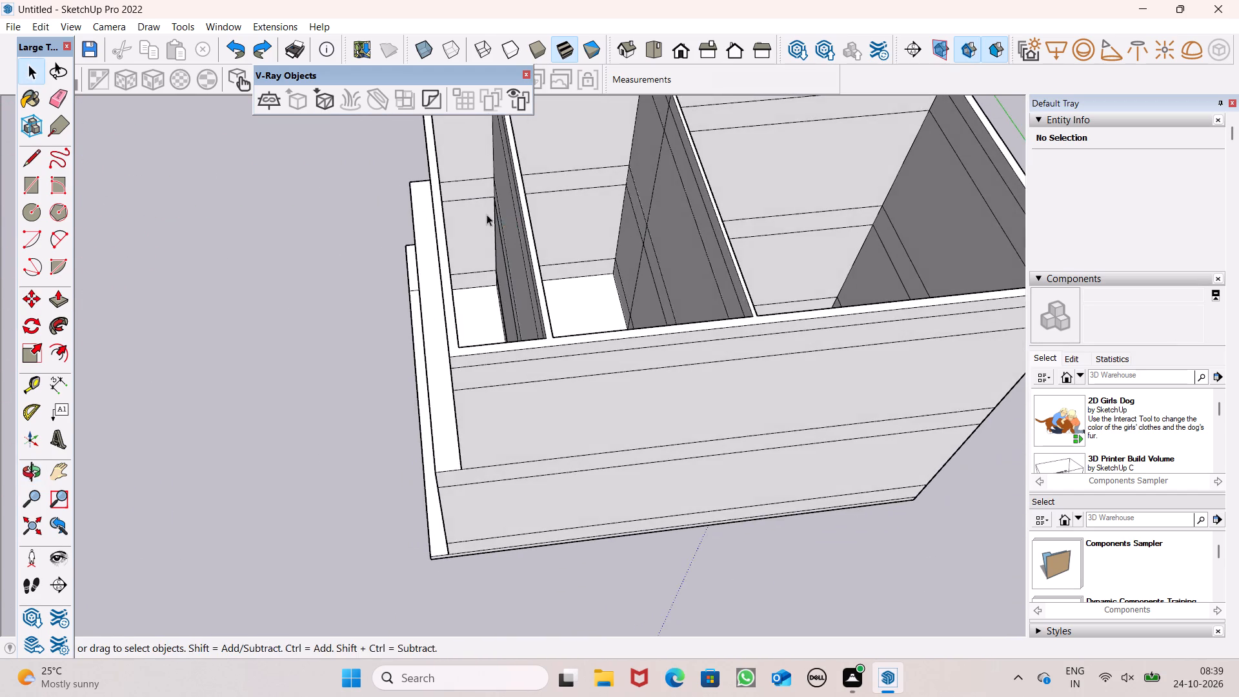
middle_drag(509, 226, 487, 243)
scroll(508, 228, up, 7)
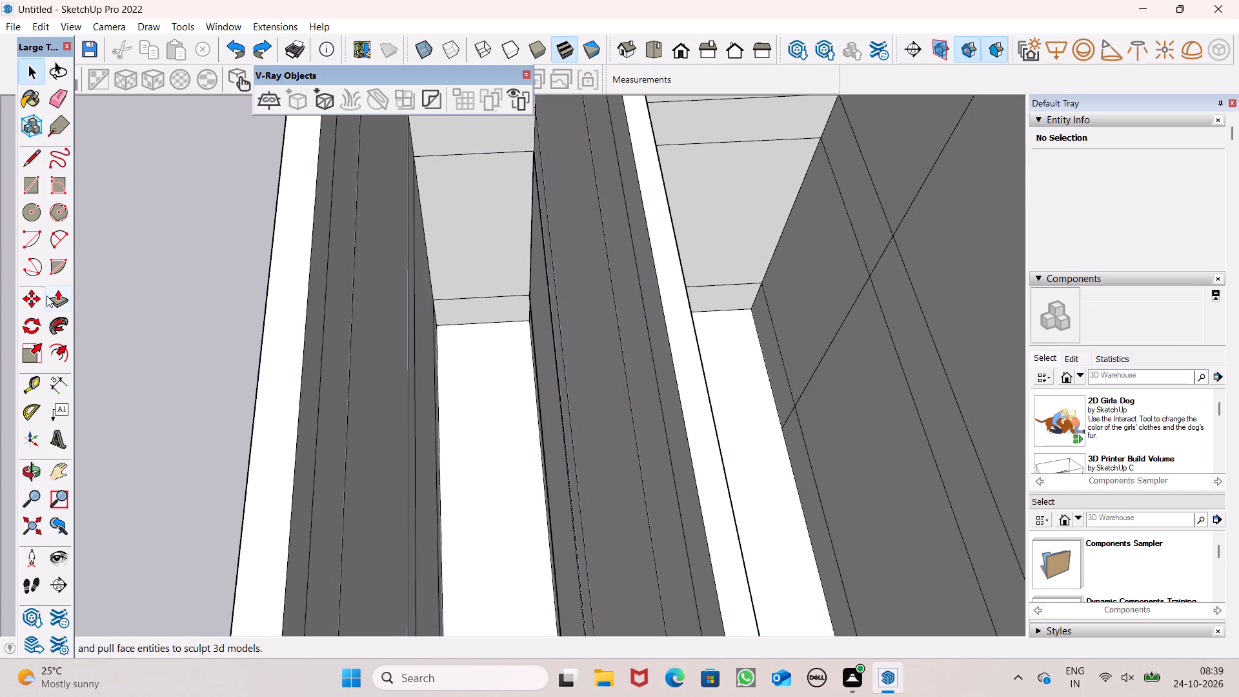
click(46, 296)
scroll(468, 230, down, 3)
scroll(467, 246, up, 5)
drag(478, 281, 478, 271)
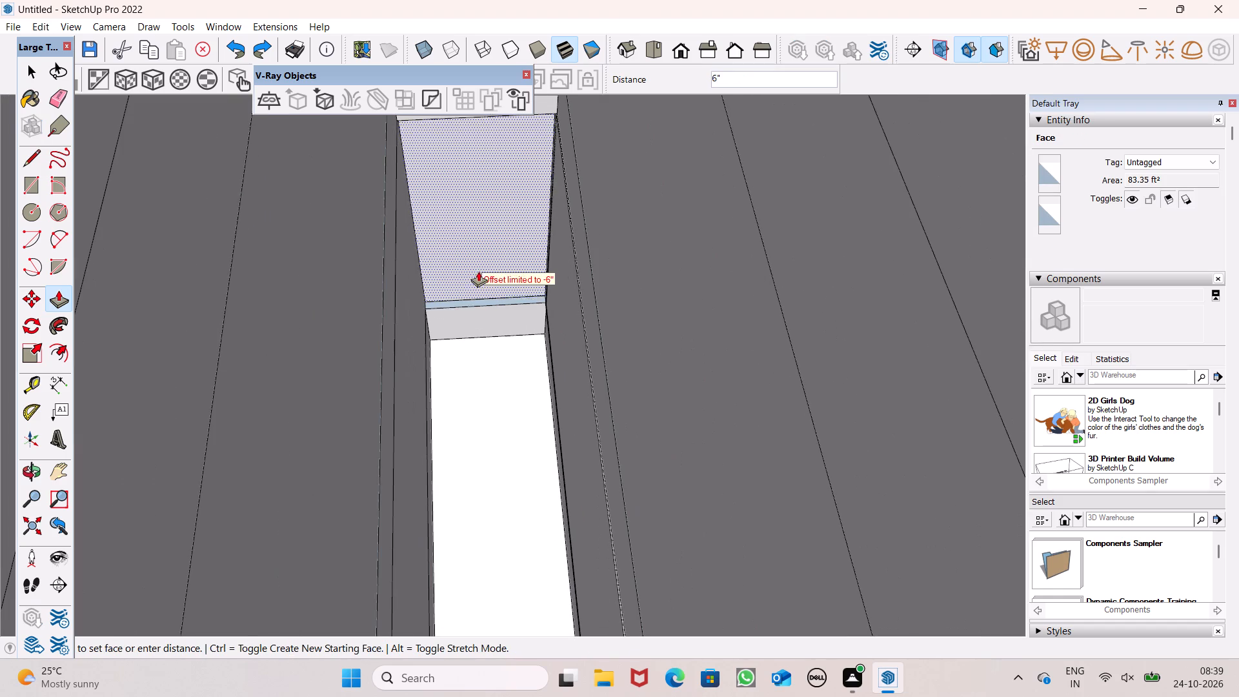
drag(478, 271, 496, 256)
Examine the opening in the lower front wall beside the columns from outside.
middle_drag(436, 301, 734, 248)
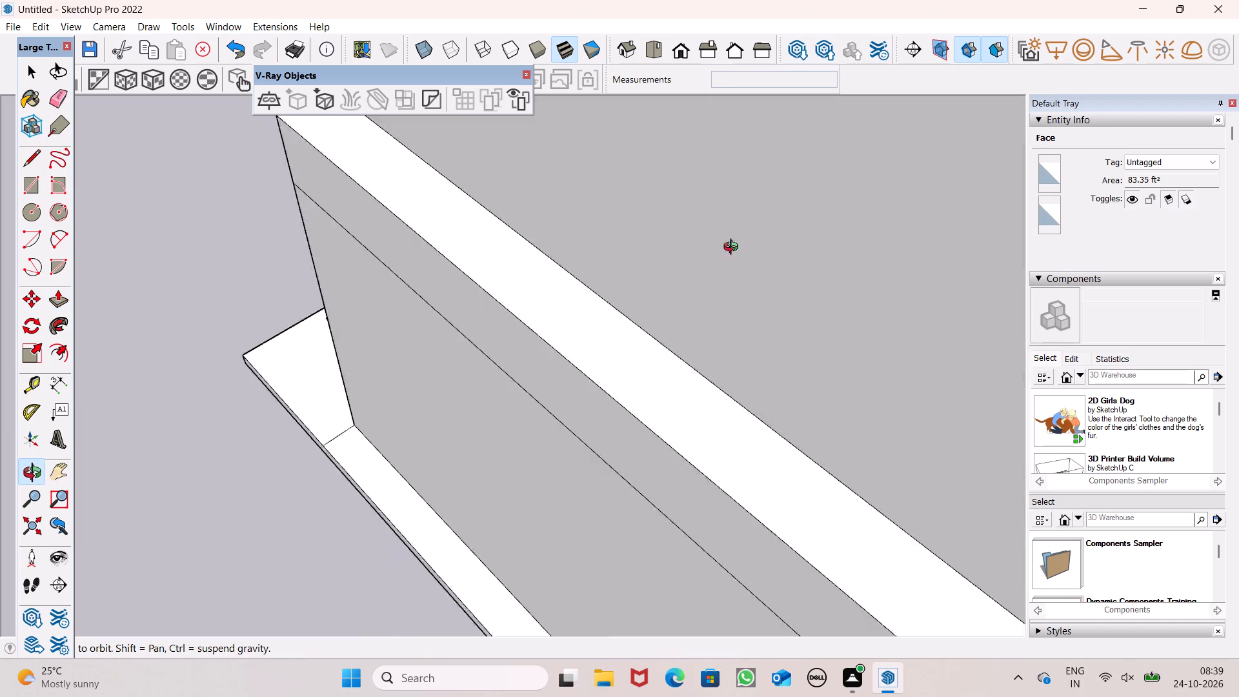
middle_drag(734, 248, 1058, 178)
middle_drag(652, 310, 959, 252)
scroll(960, 252, up, 1)
scroll(830, 288, down, 5)
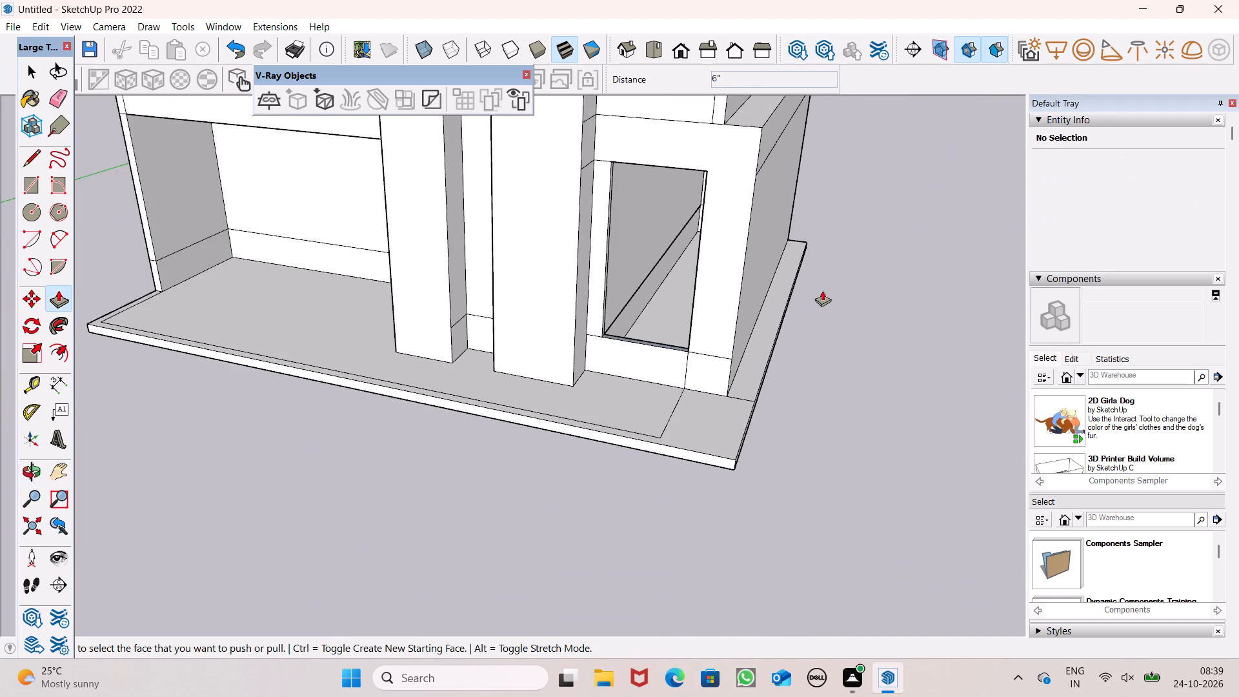
scroll(822, 290, down, 3)
middle_drag(760, 303, 794, 293)
scroll(779, 248, down, 2)
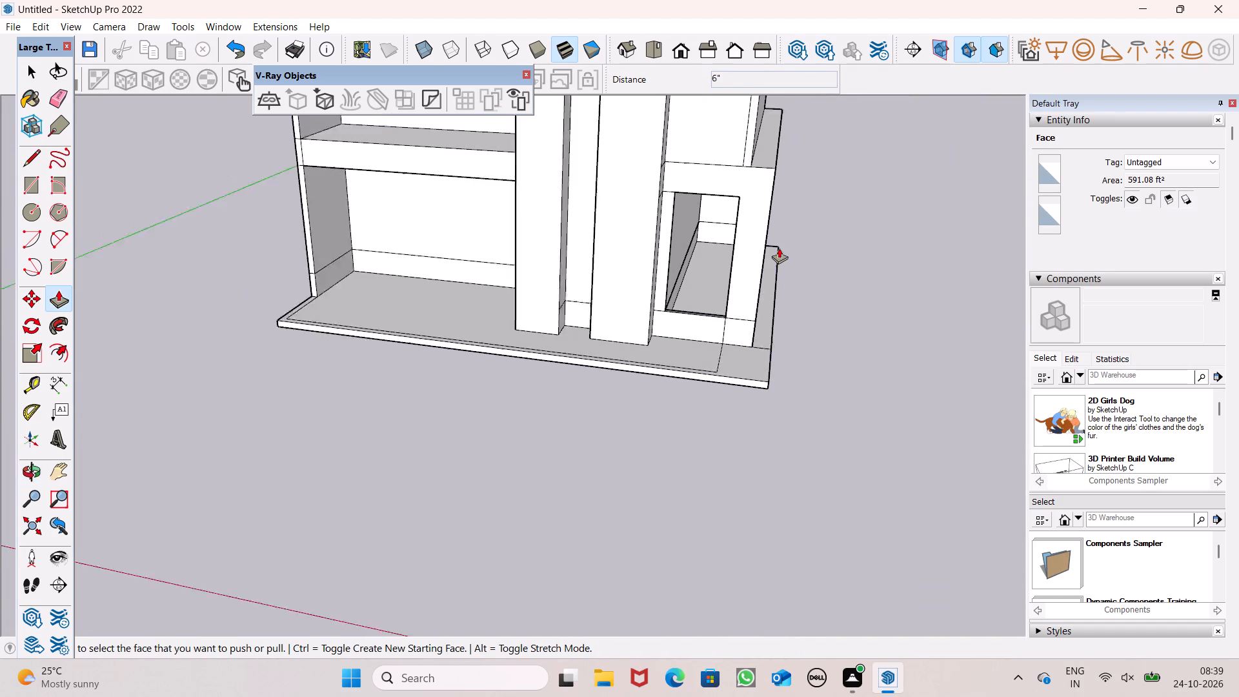
scroll(779, 248, down, 1)
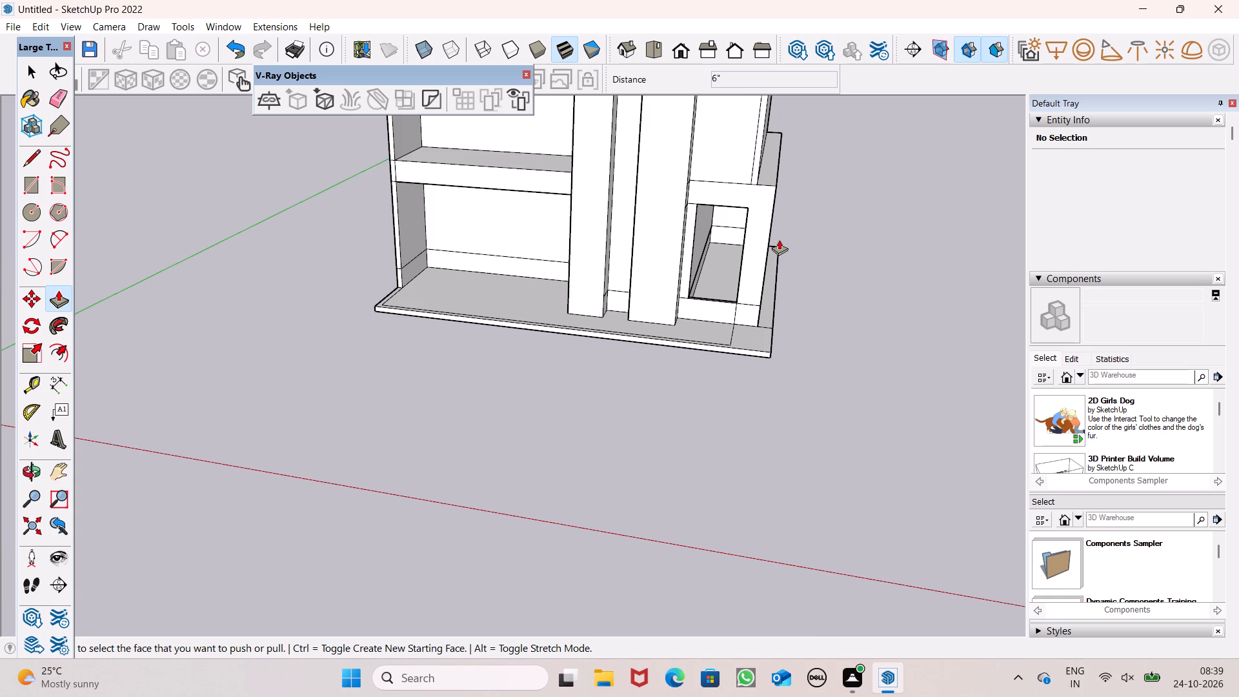
middle_drag(781, 168, 772, 179)
scroll(780, 168, up, 1)
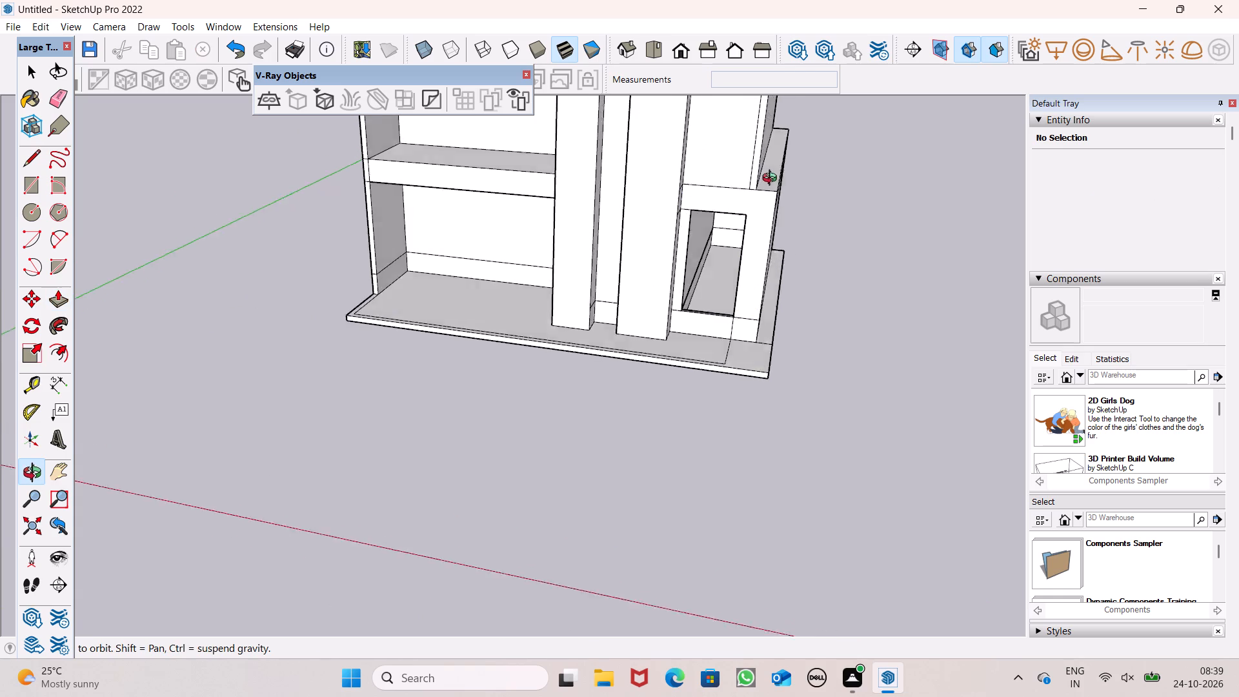
Erase the leftover vertical edge segments beside the outer corner of the upper front wall, above the lower opening.
middle_drag(772, 179, 643, 301)
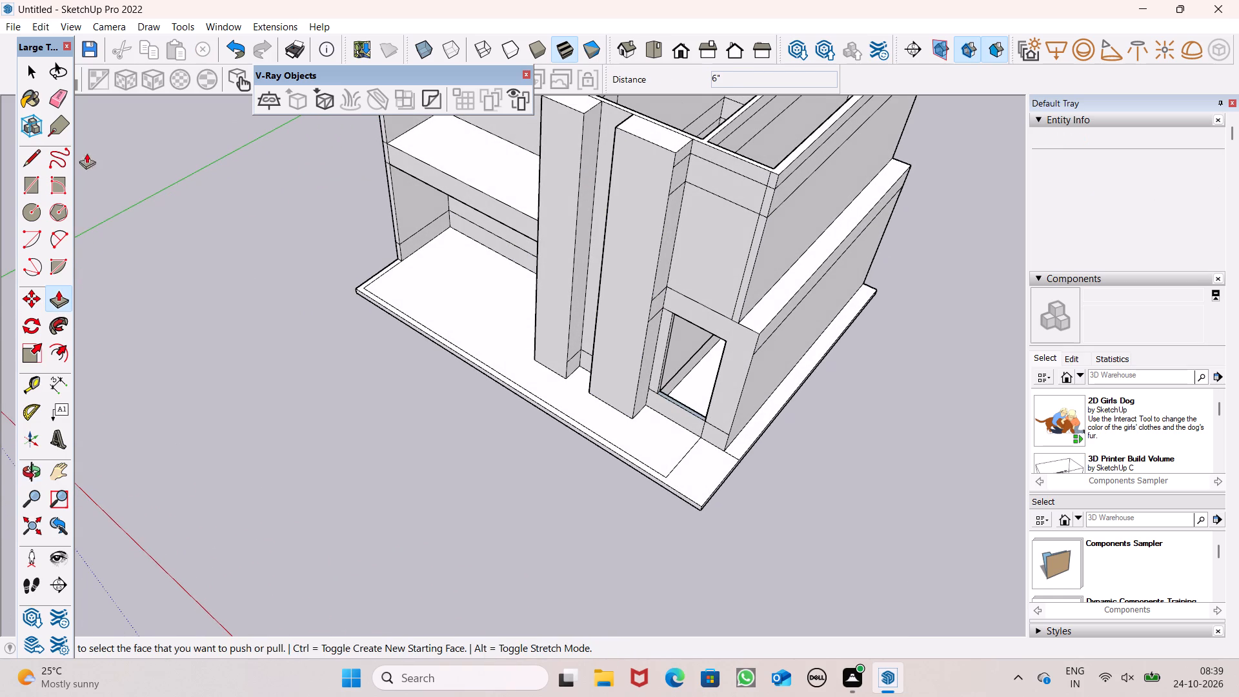
click(54, 88)
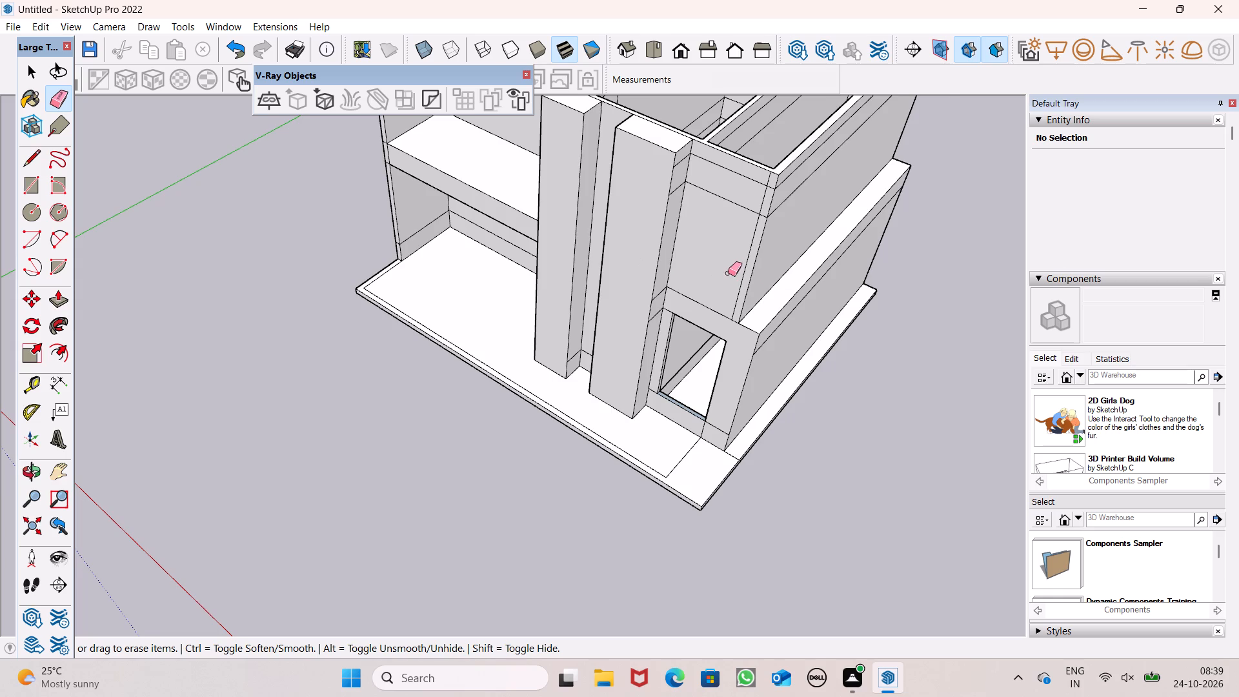
scroll(727, 273, up, 4)
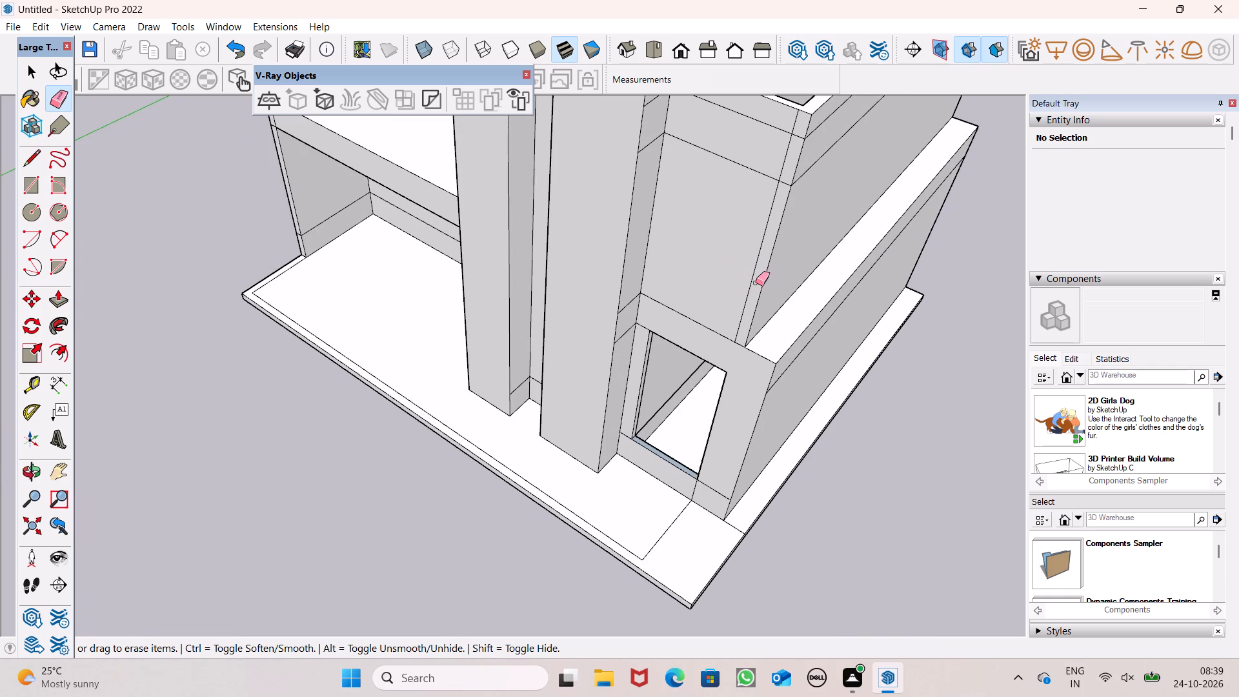
click(755, 283)
scroll(812, 137, up, 6)
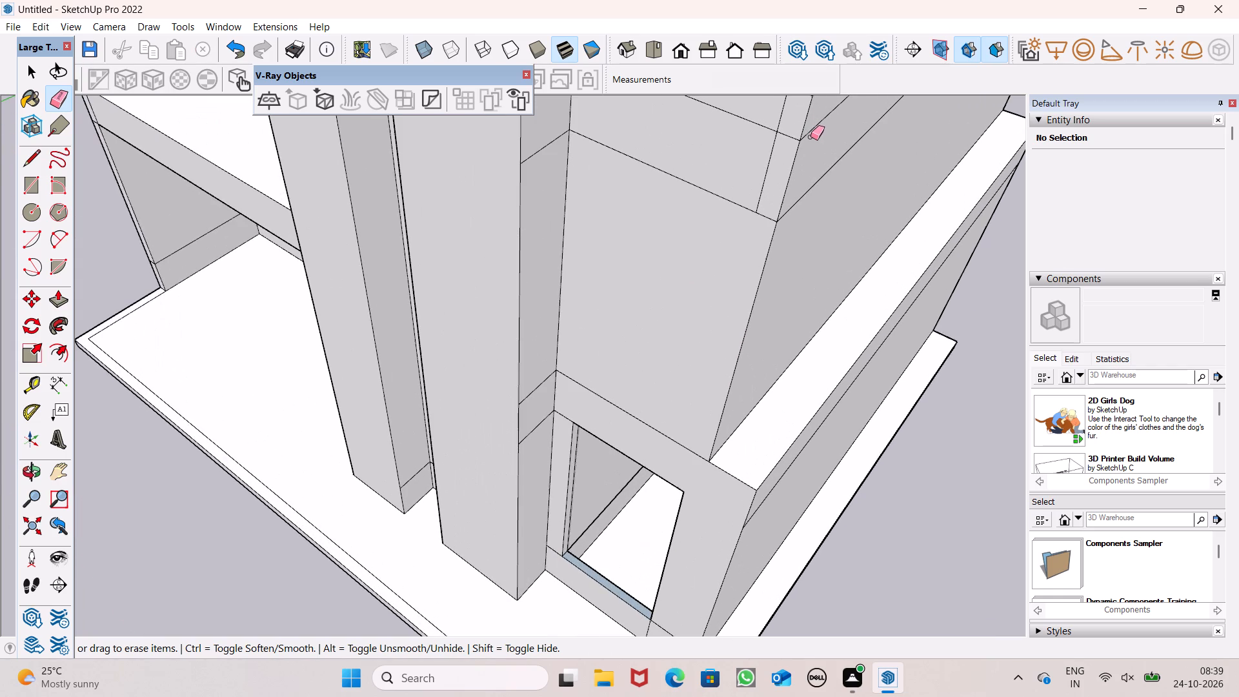
scroll(790, 185, down, 12)
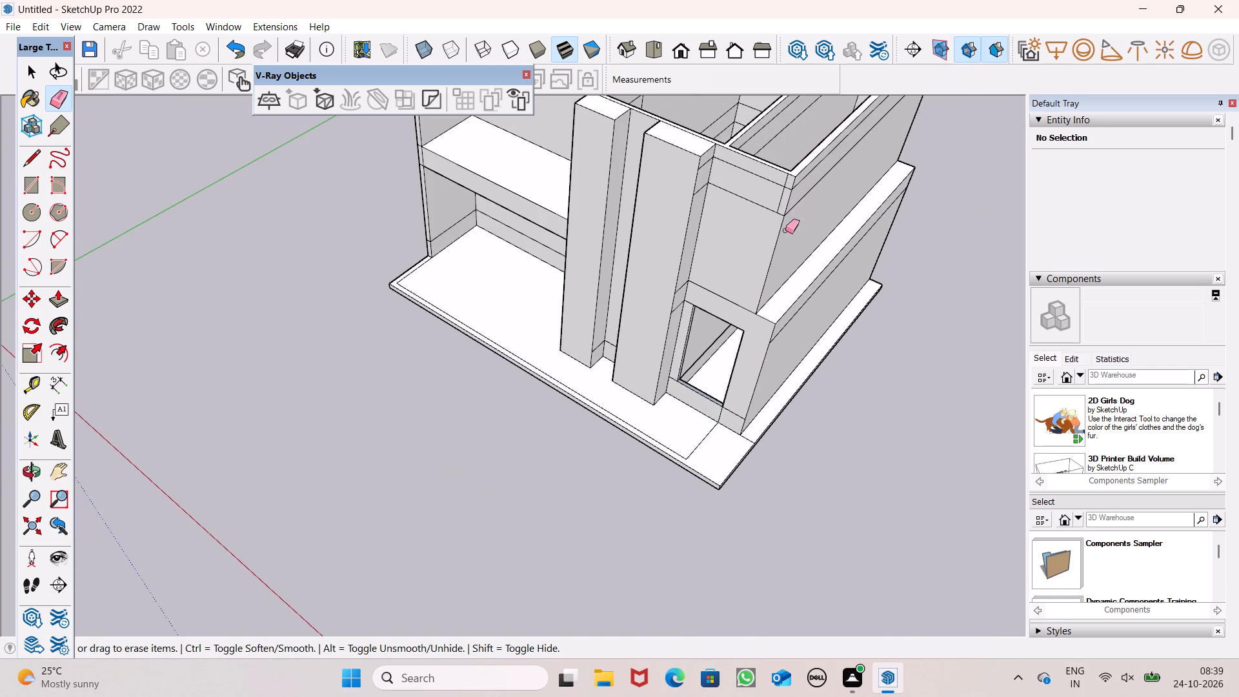
middle_drag(785, 230, 838, 183)
scroll(832, 187, up, 1)
scroll(798, 139, up, 2)
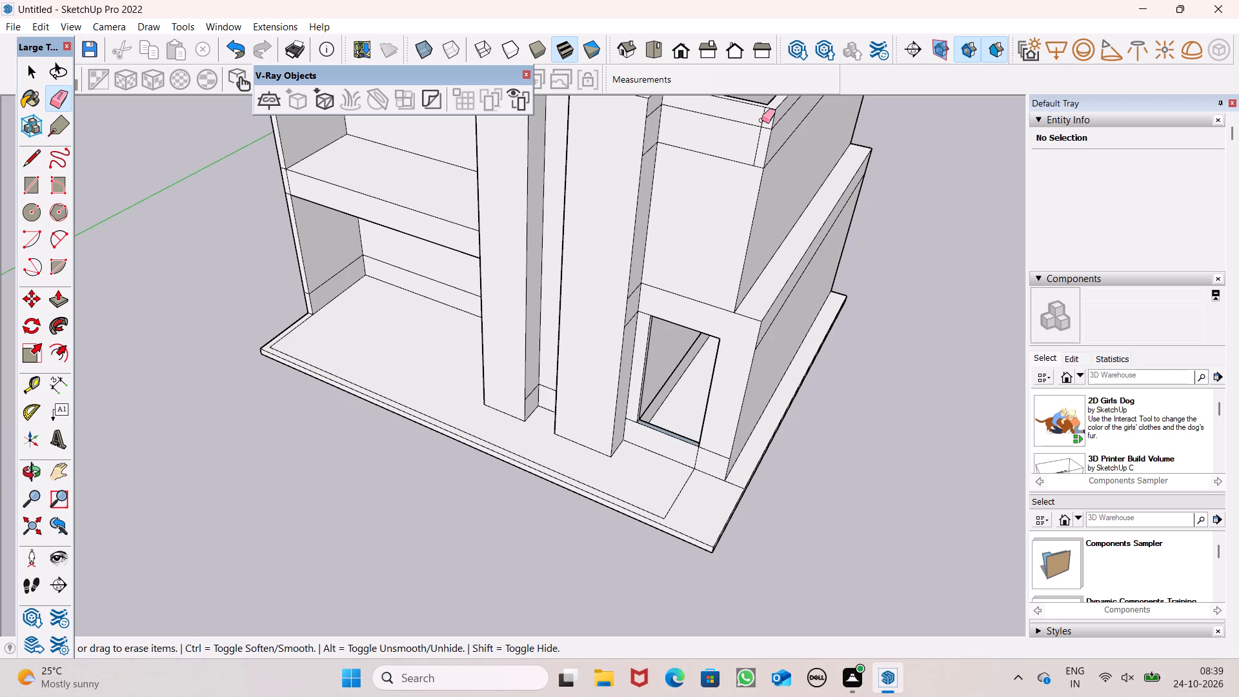
click(761, 120)
click(762, 141)
From inside the narrow side room, Push/Pull the front wall faces above the opening 3' 2" into the room.
scroll(747, 204, down, 7)
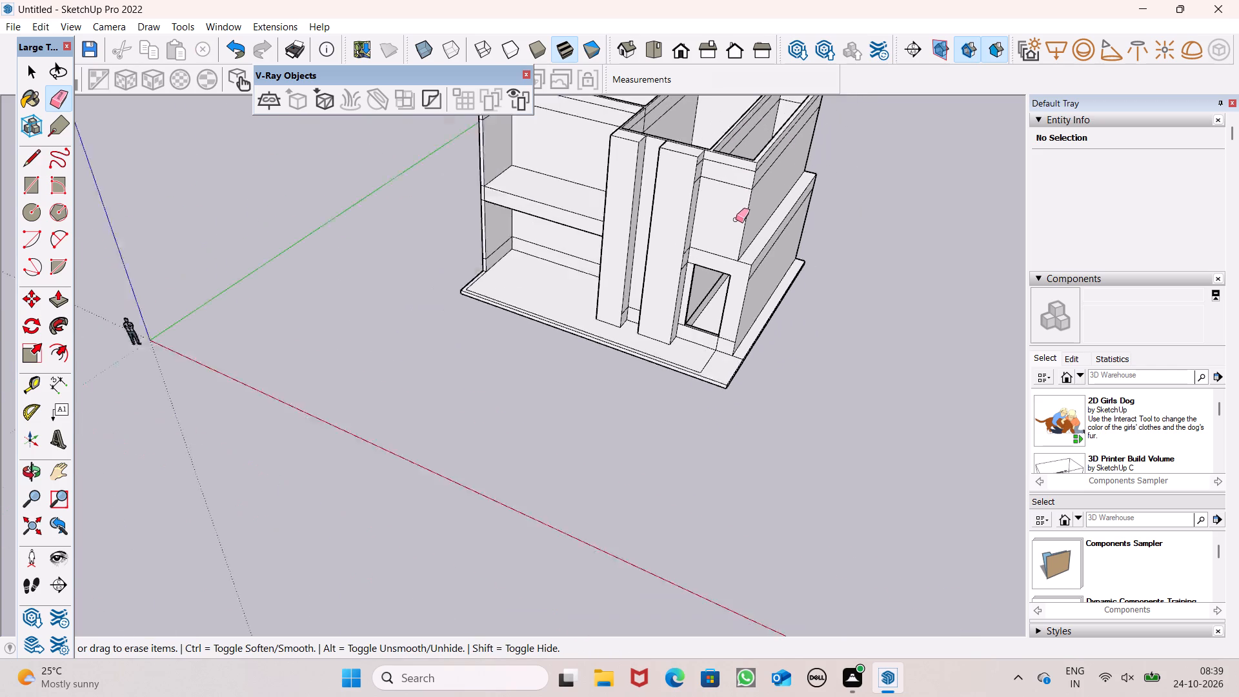
scroll(736, 219, down, 4)
middle_drag(778, 201, 782, 169)
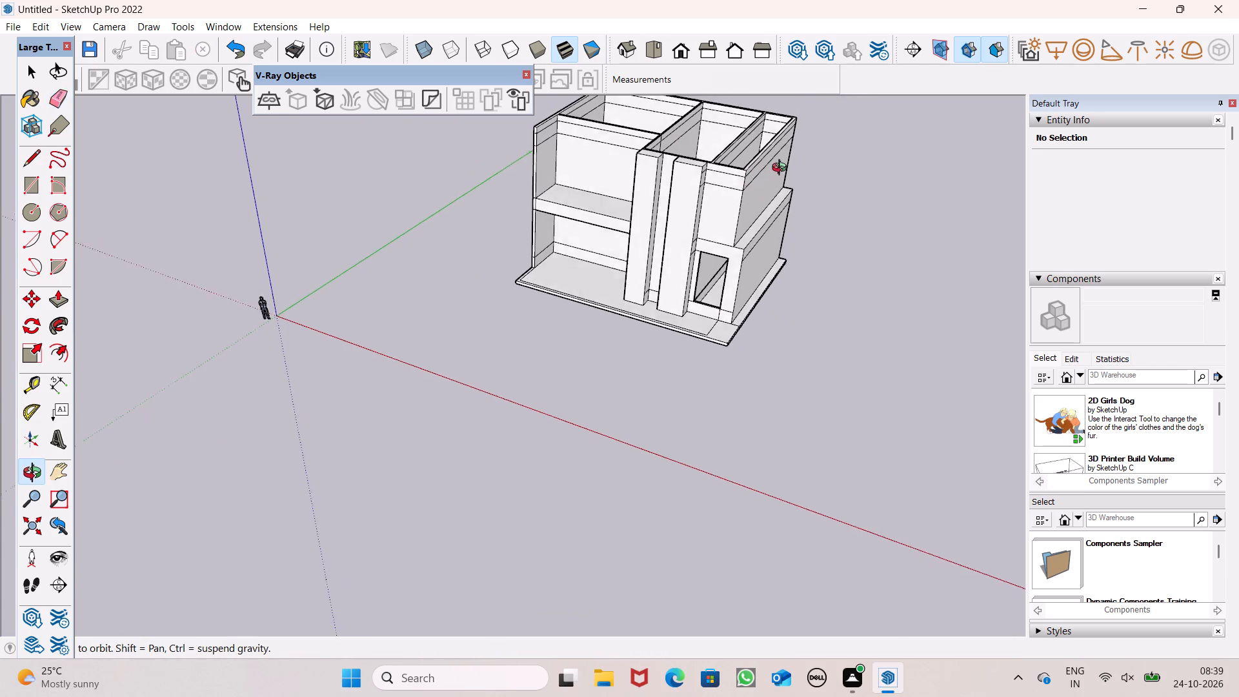
middle_drag(782, 169, 787, 159)
click(54, 299)
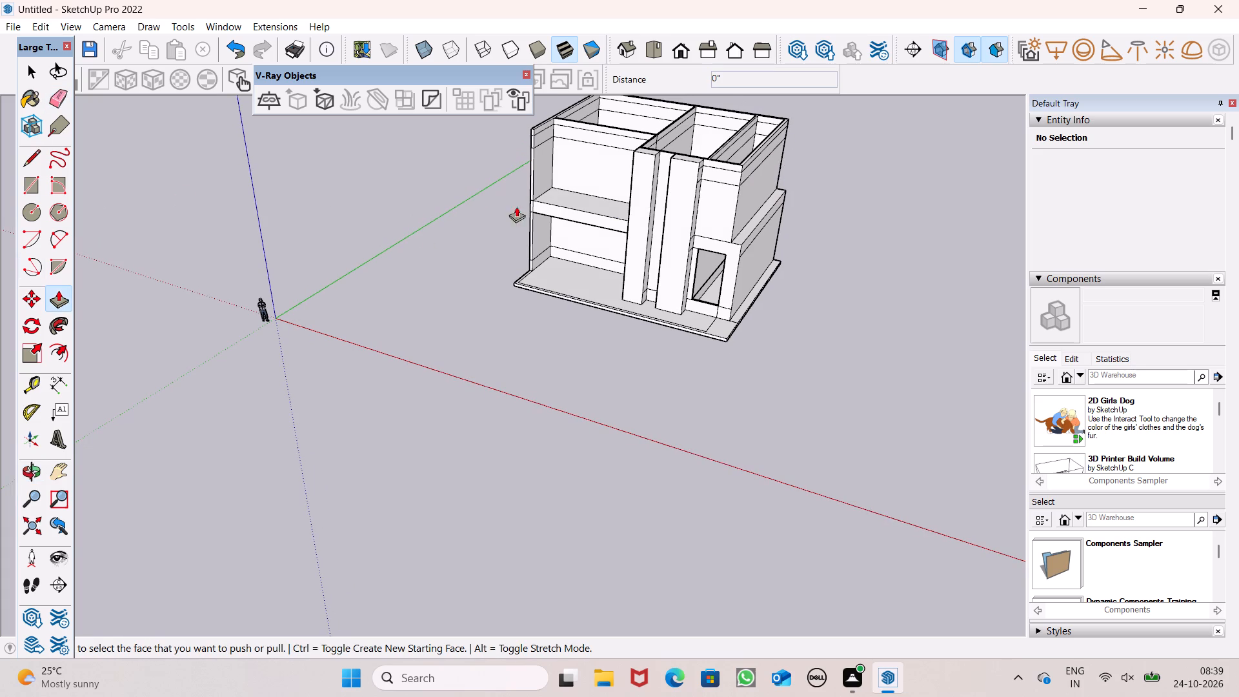
scroll(798, 263, up, 6)
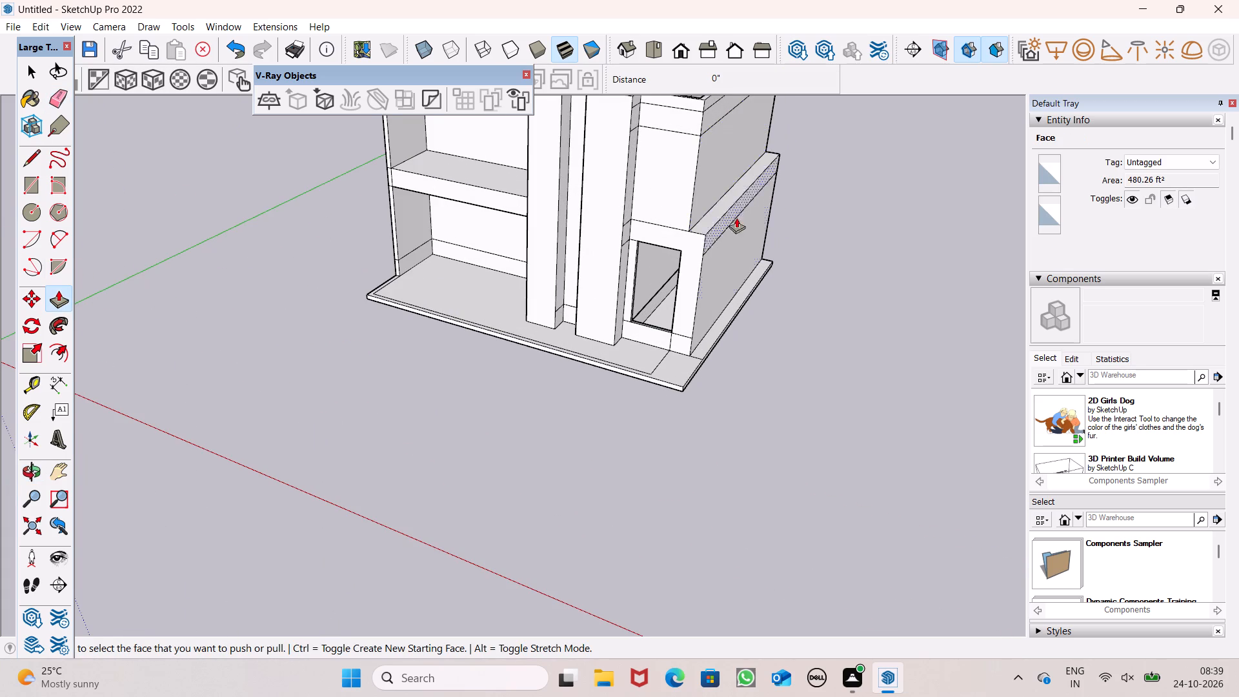
middle_drag(758, 210, 698, 272)
scroll(698, 272, up, 1)
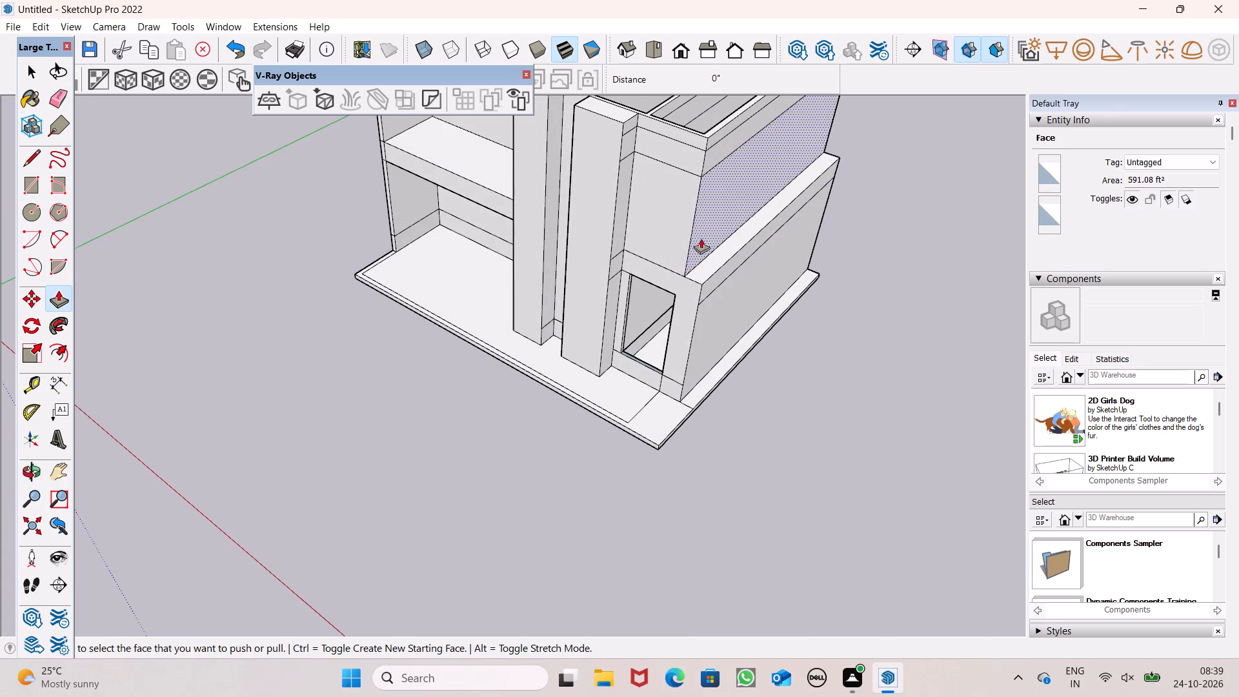
scroll(796, 214, down, 5)
middle_drag(815, 228, 114, 379)
scroll(114, 381, up, 1)
scroll(694, 243, down, 4)
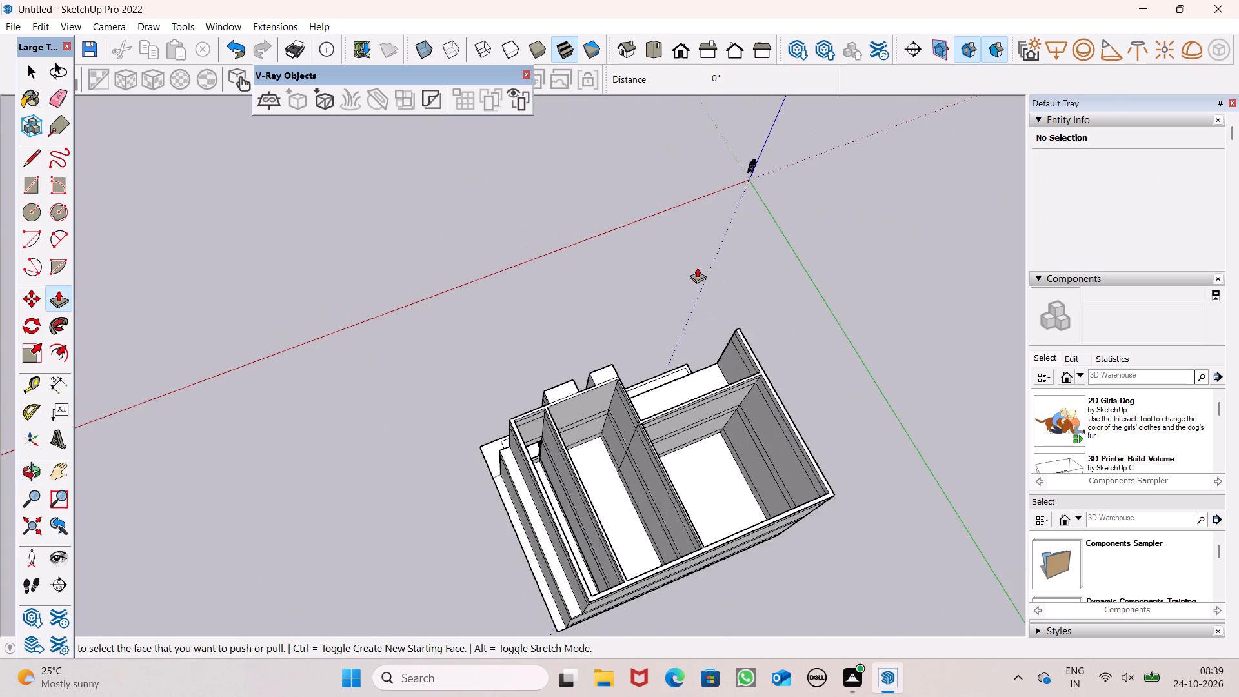
scroll(544, 483, up, 7)
middle_drag(563, 469, 522, 467)
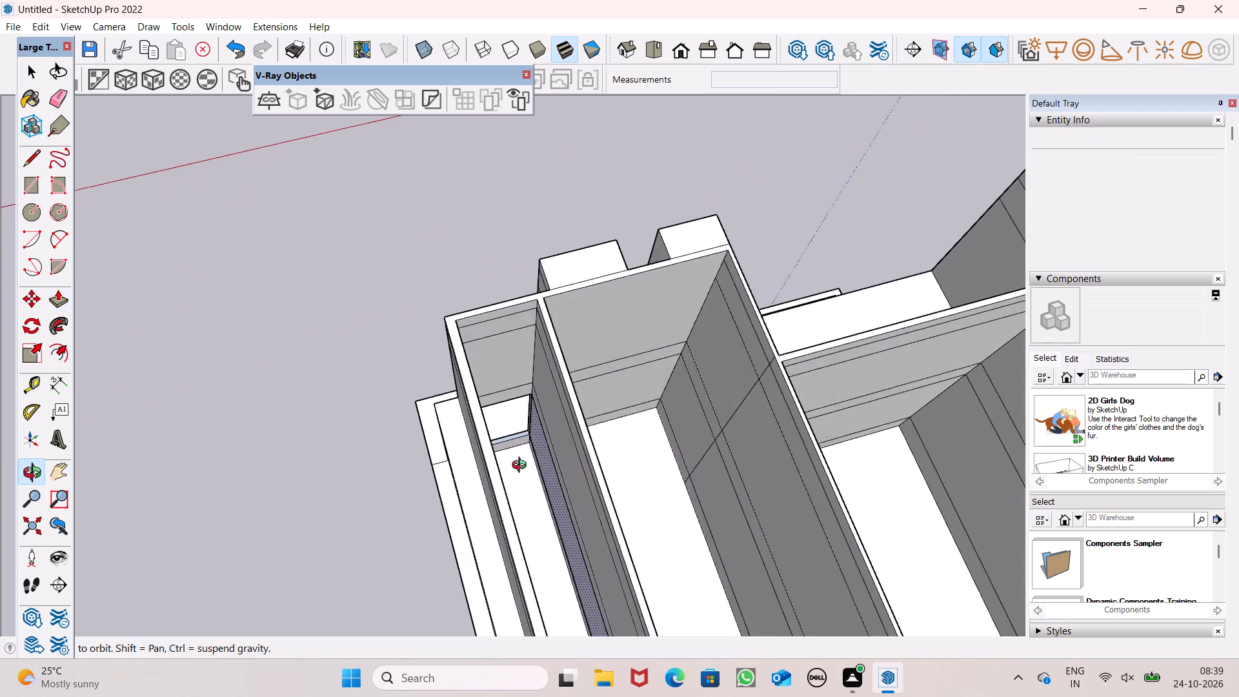
middle_drag(522, 467, 521, 464)
scroll(623, 398, down, 4)
middle_drag(554, 463, 489, 461)
scroll(530, 458, up, 7)
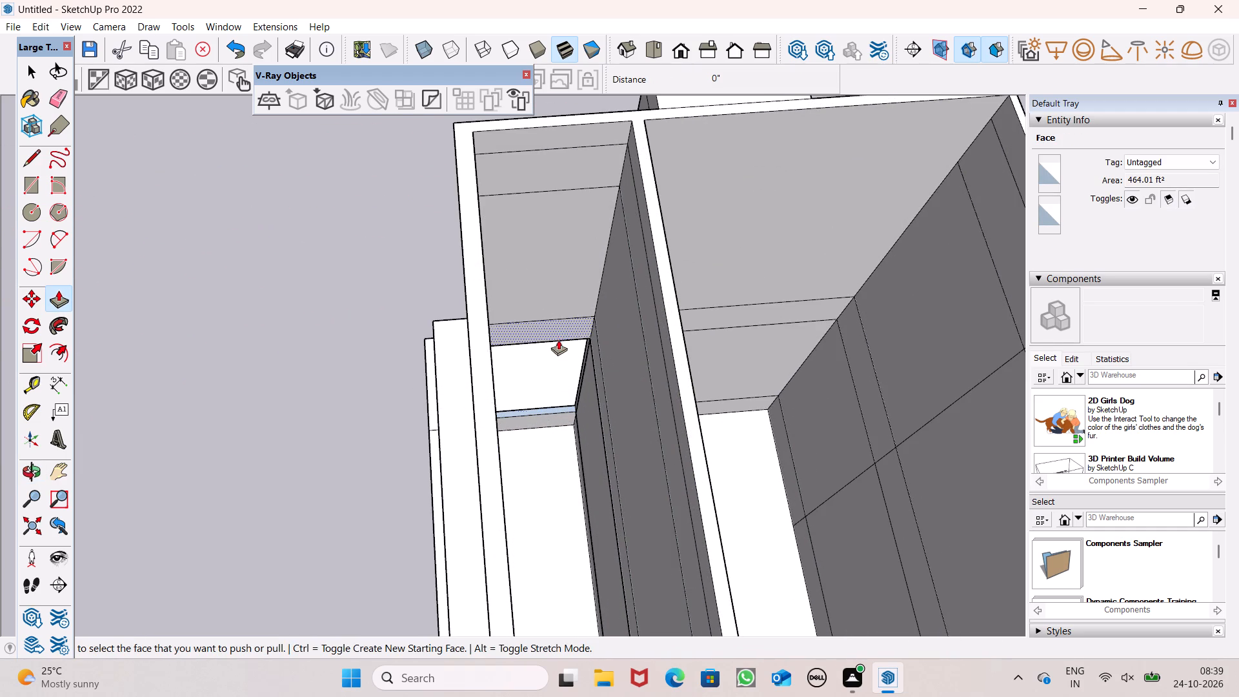
drag(558, 335, 556, 383)
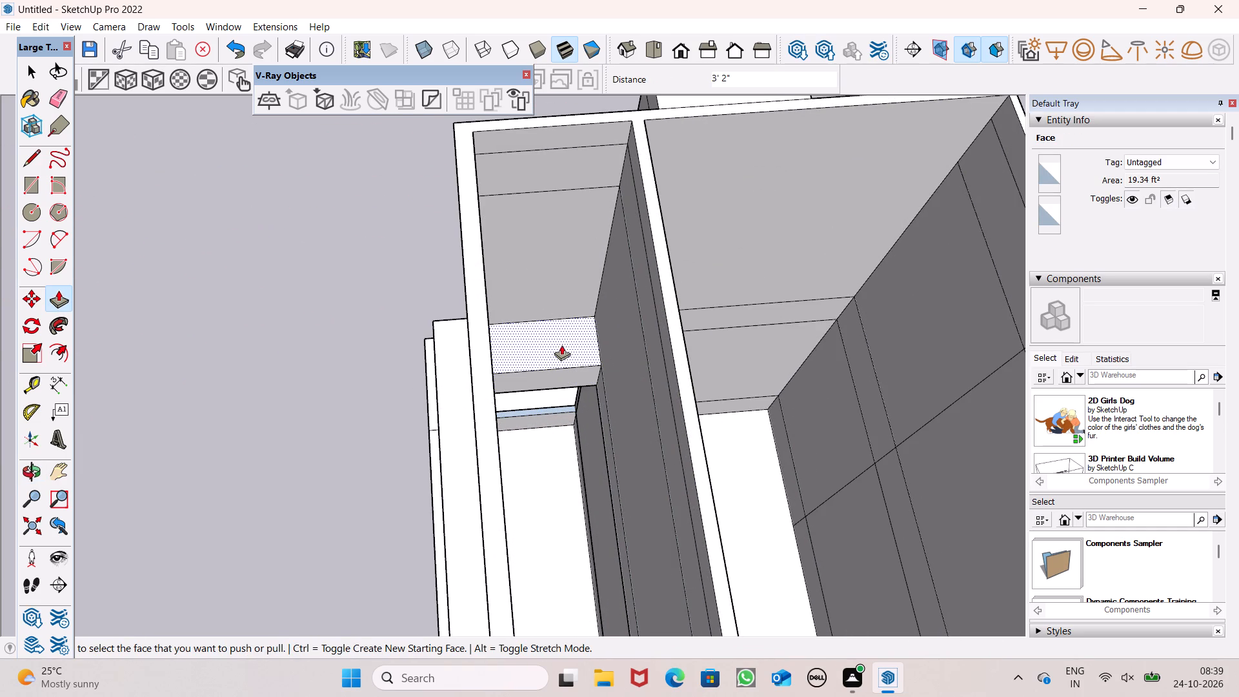
drag(582, 305, 568, 378)
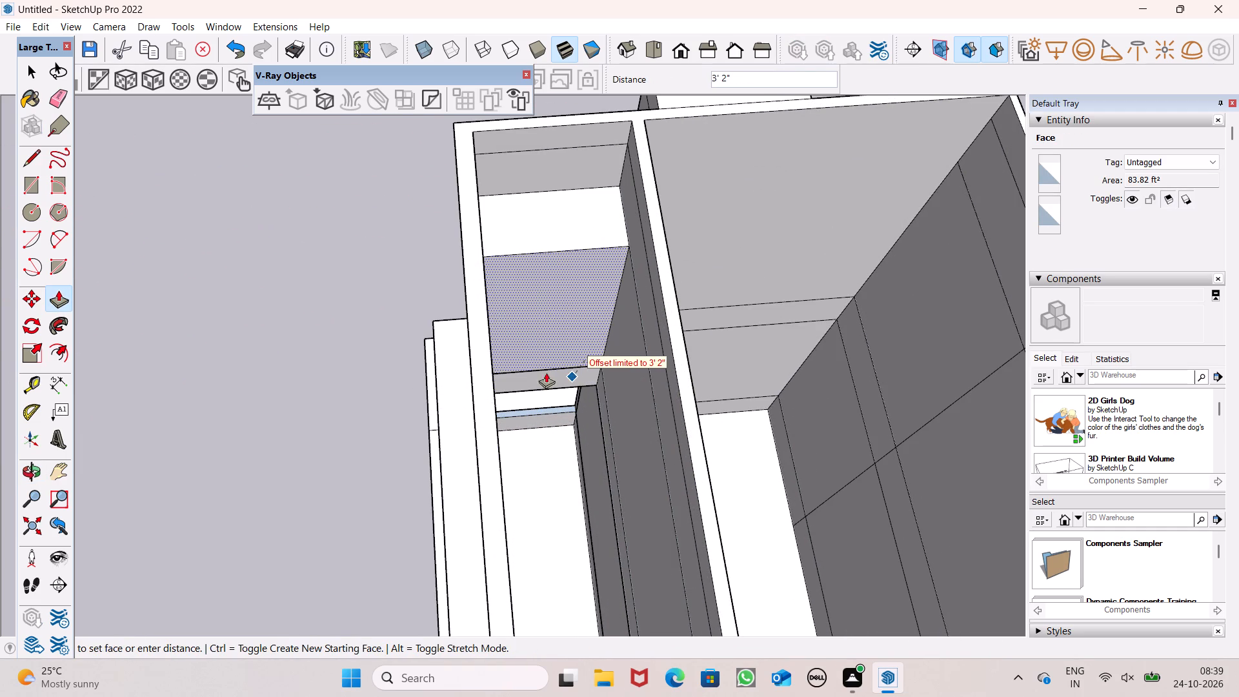
scroll(550, 362, down, 6)
drag(554, 270, 549, 305)
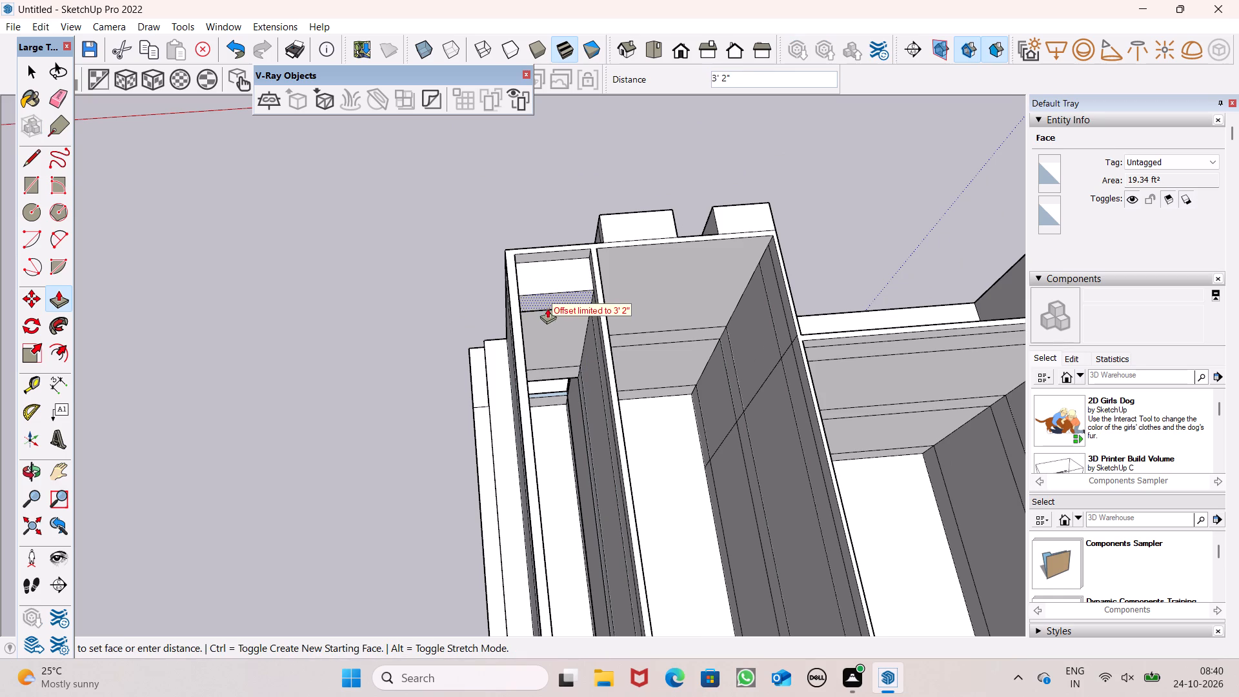
From outside, push the narrow horizontal band on the upper front wall inward about 3' 3".
scroll(549, 322, down, 4)
middle_drag(331, 443, 1060, 279)
scroll(551, 284, down, 5)
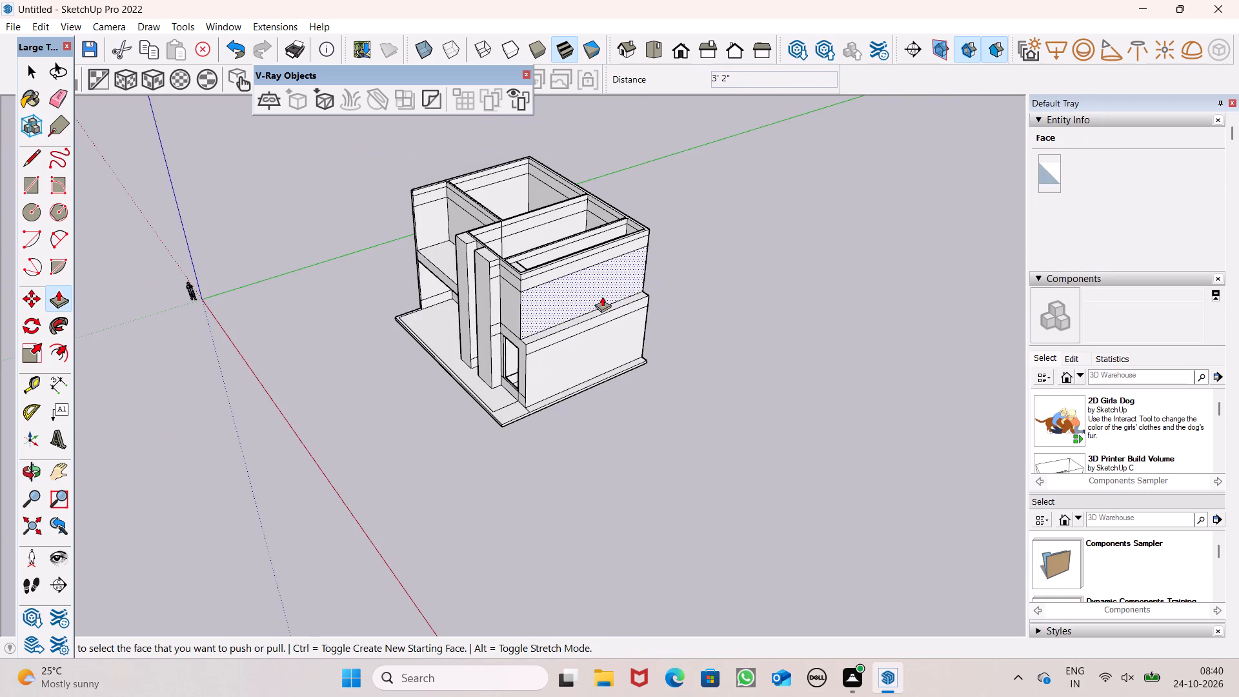
middle_drag(628, 302, 518, 536)
scroll(719, 303, down, 3)
middle_drag(798, 354, 919, 350)
scroll(483, 403, up, 7)
scroll(611, 270, up, 8)
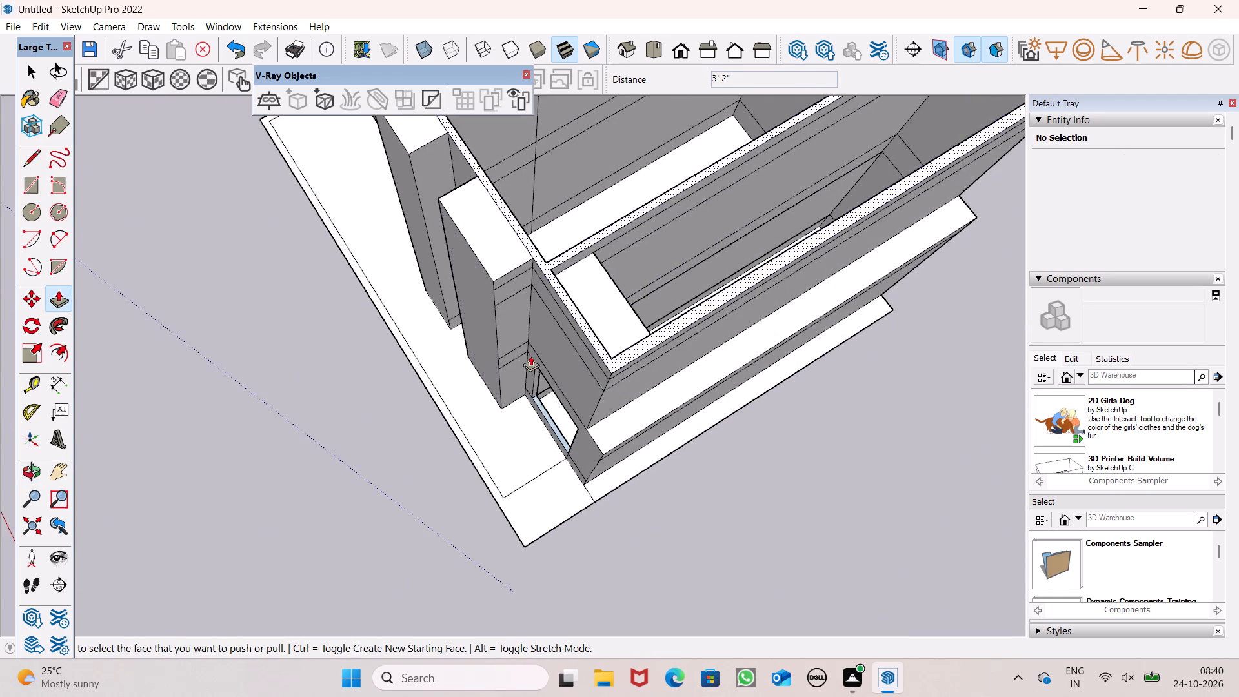
scroll(539, 363, up, 7)
middle_drag(712, 381, 685, 394)
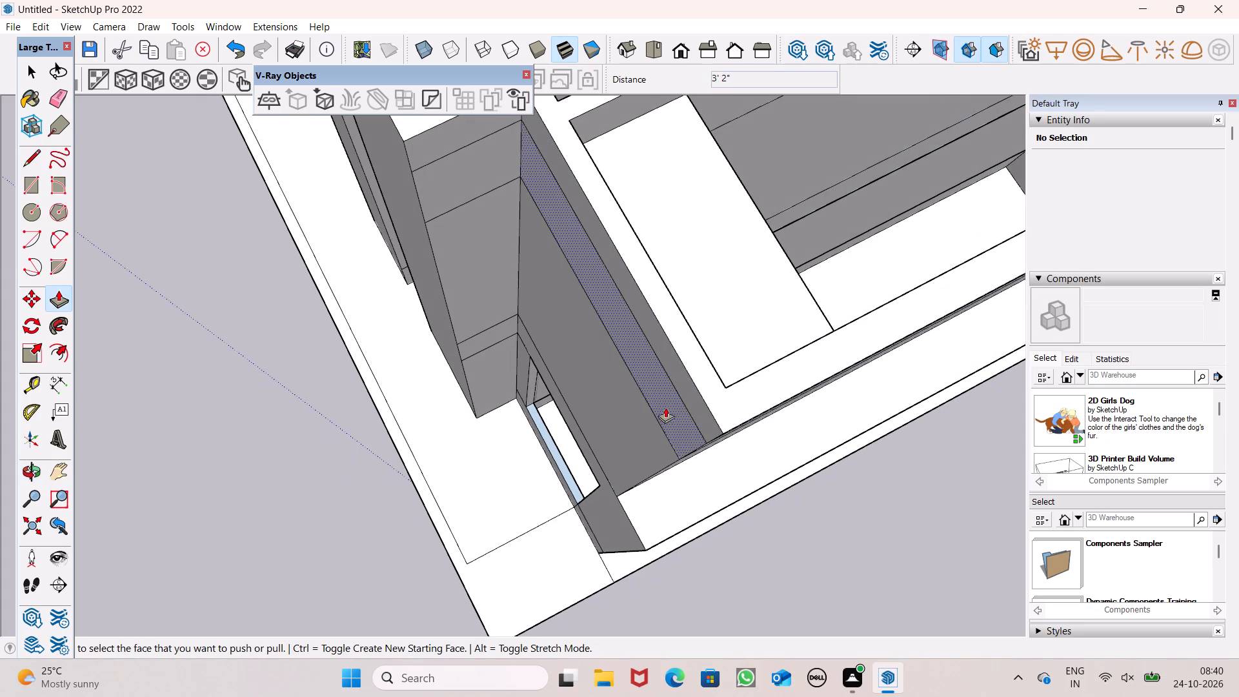
drag(669, 405, 757, 400)
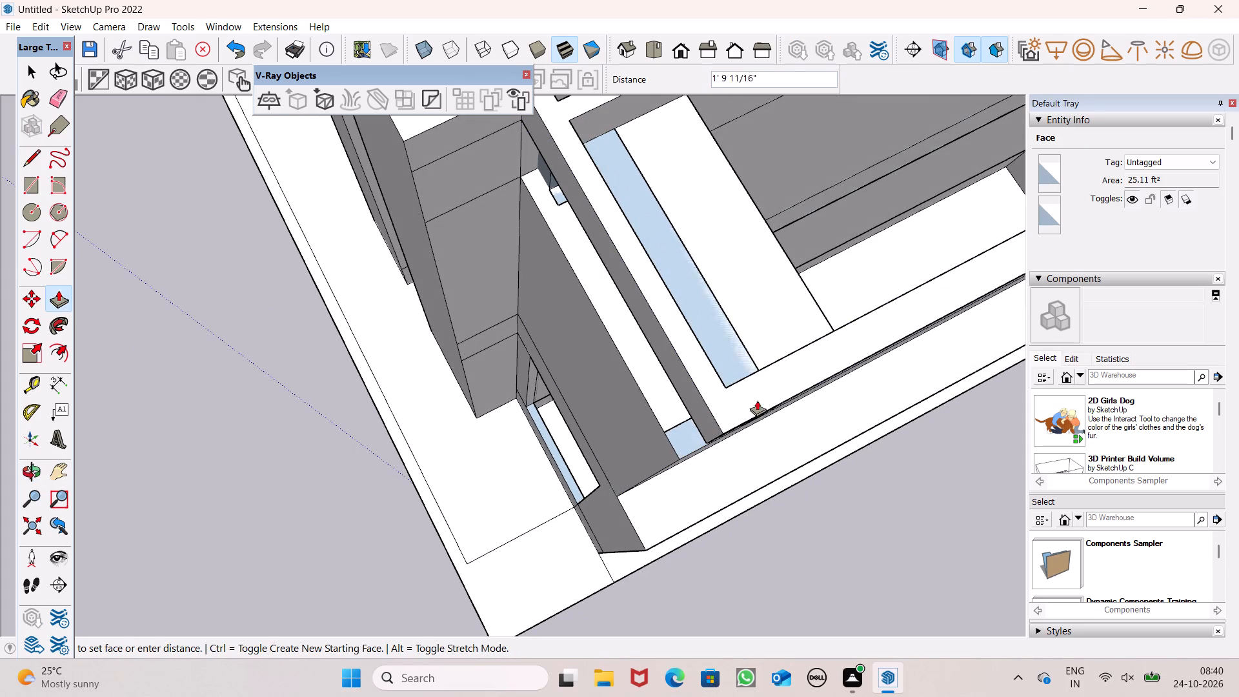
drag(757, 400, 802, 382)
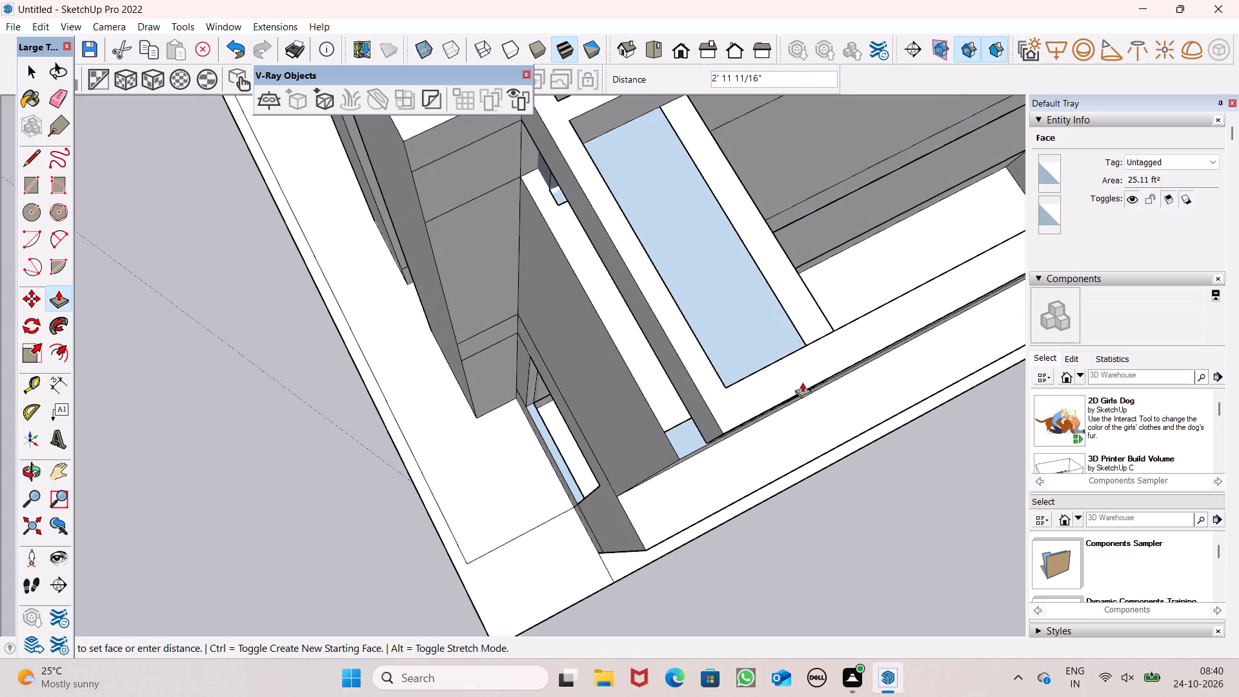
drag(802, 382, 812, 370)
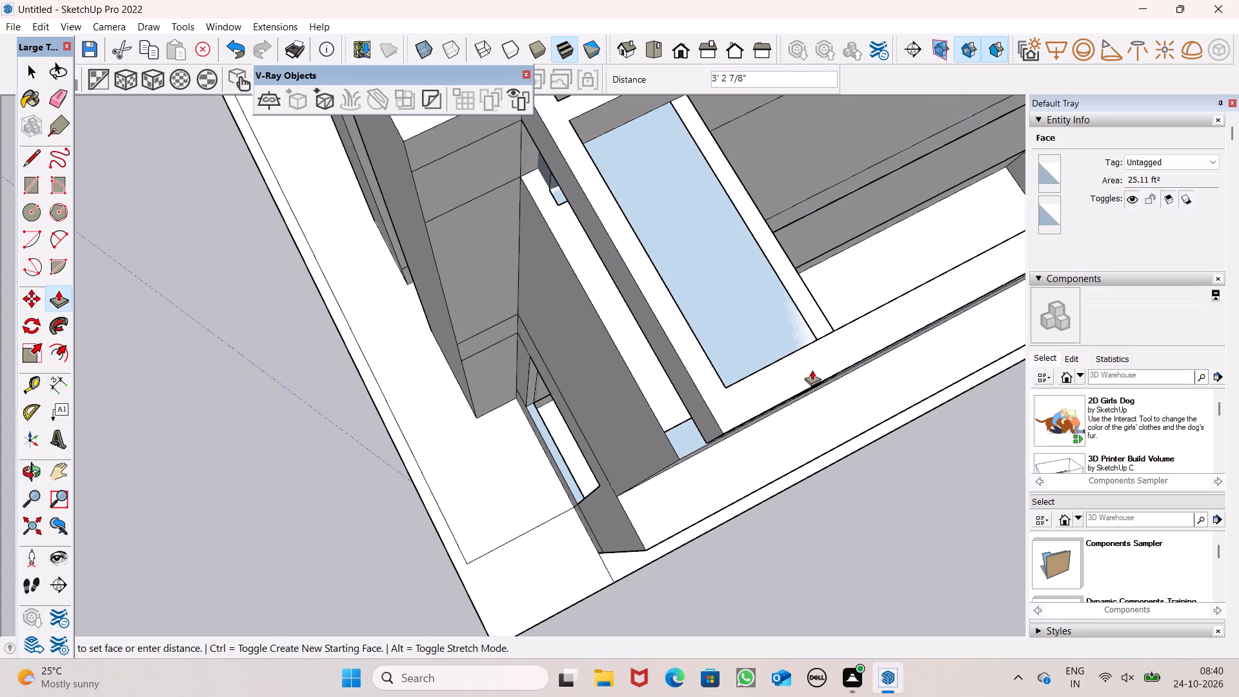
drag(812, 370, 816, 371)
Push the tall upper front wall panel above the lower opening inward in repeated passes, including one of 6".
drag(621, 419, 640, 419)
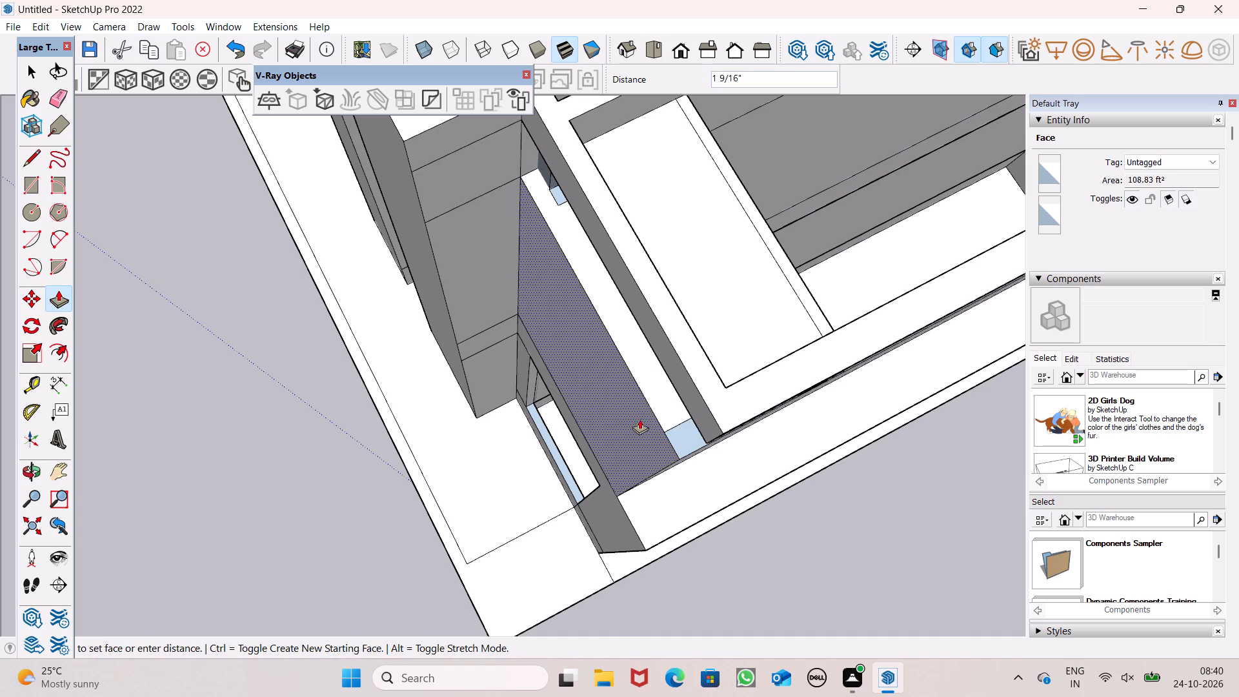
drag(640, 419, 714, 415)
drag(625, 436, 689, 425)
drag(633, 408, 700, 394)
middle_drag(552, 376, 710, 308)
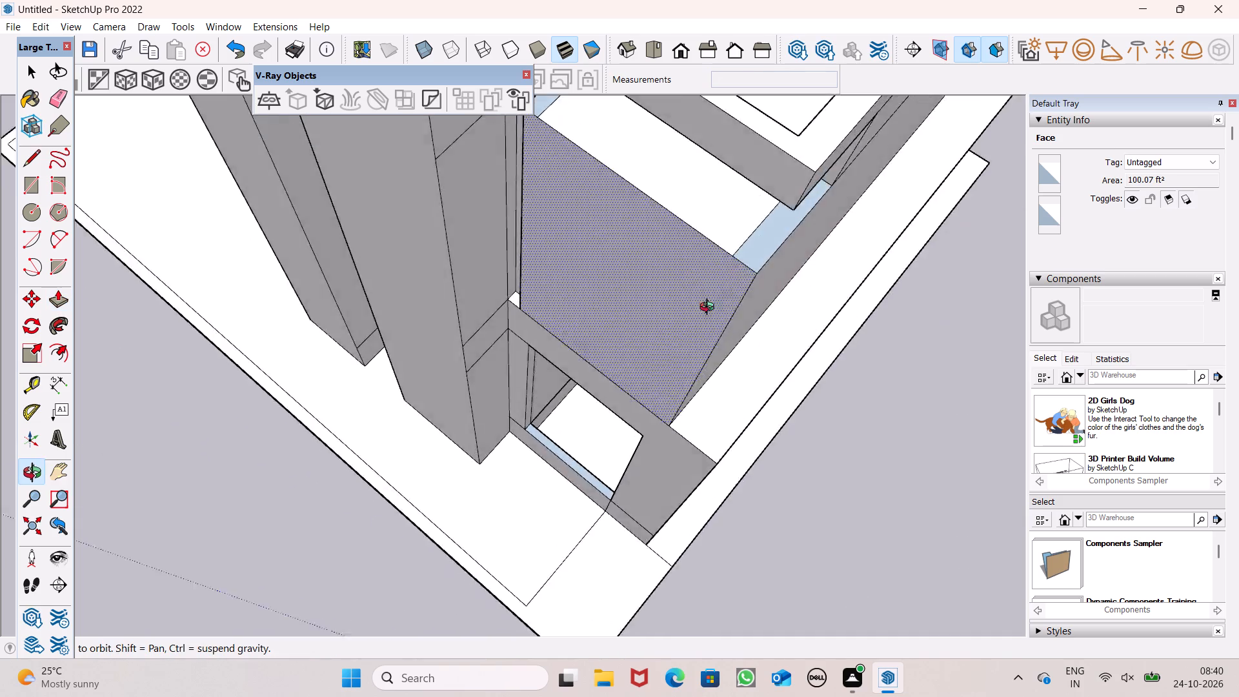
middle_drag(710, 308, 827, 210)
scroll(827, 210, up, 1)
scroll(780, 241, down, 5)
middle_drag(760, 276, 669, 390)
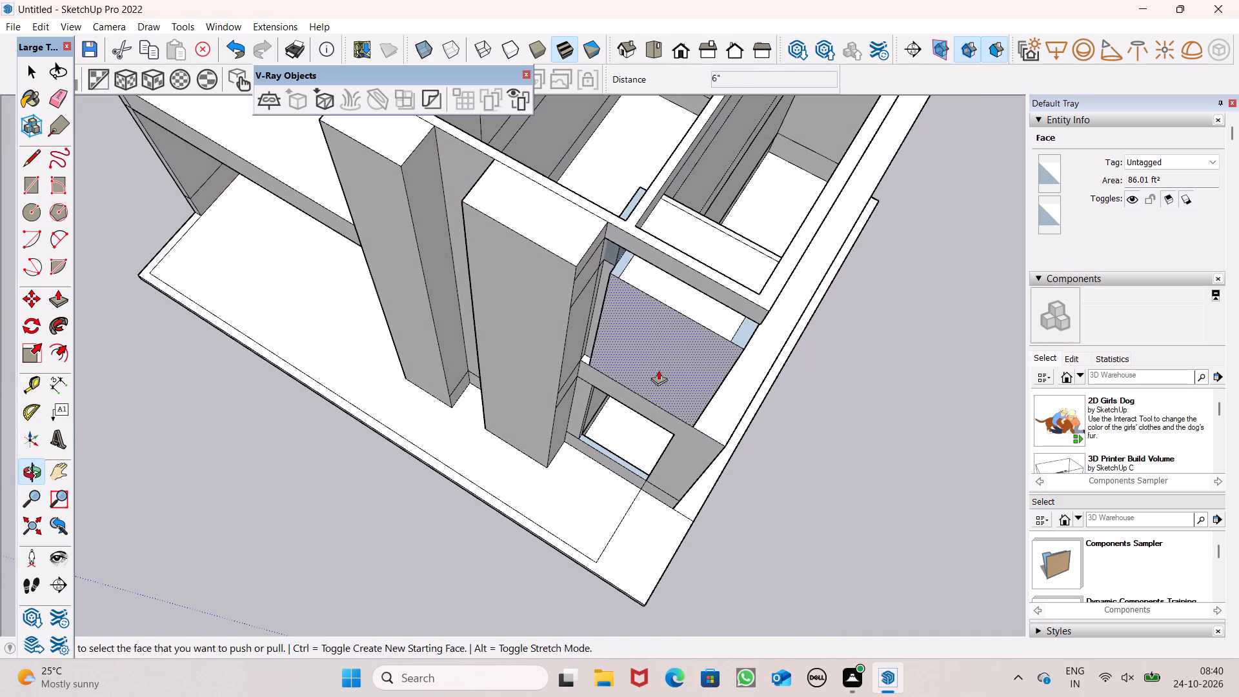
drag(652, 352, 702, 327)
drag(680, 347, 703, 334)
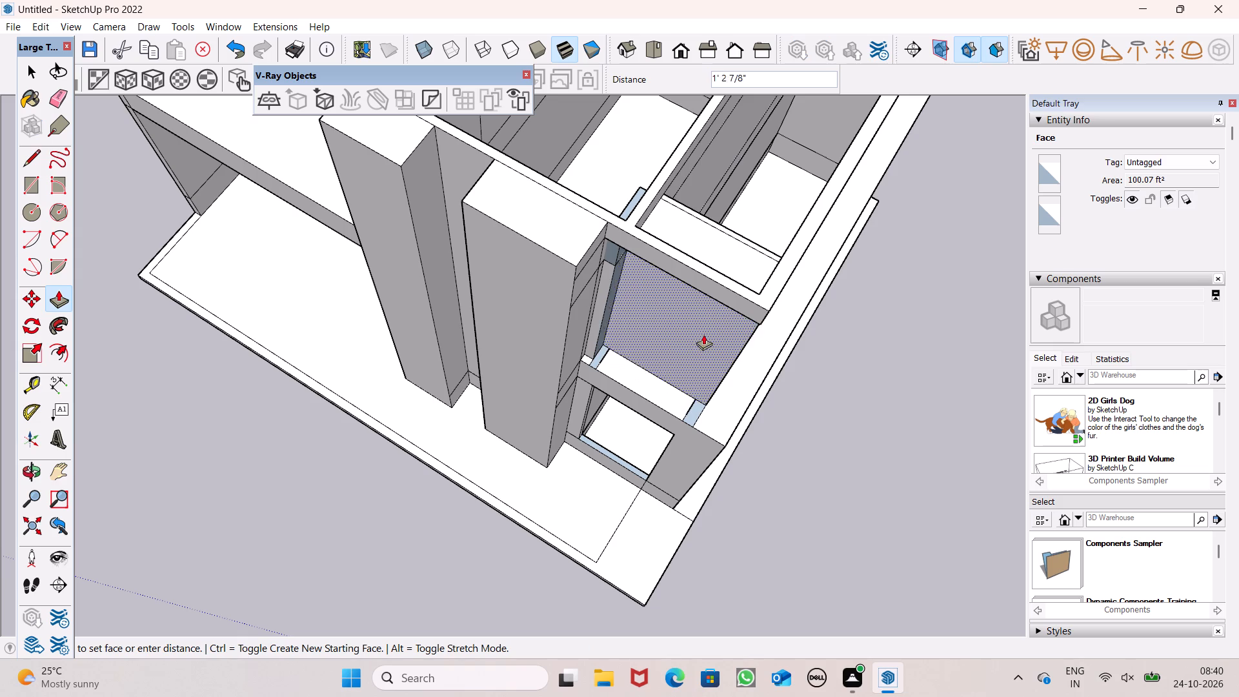
drag(703, 334, 729, 300)
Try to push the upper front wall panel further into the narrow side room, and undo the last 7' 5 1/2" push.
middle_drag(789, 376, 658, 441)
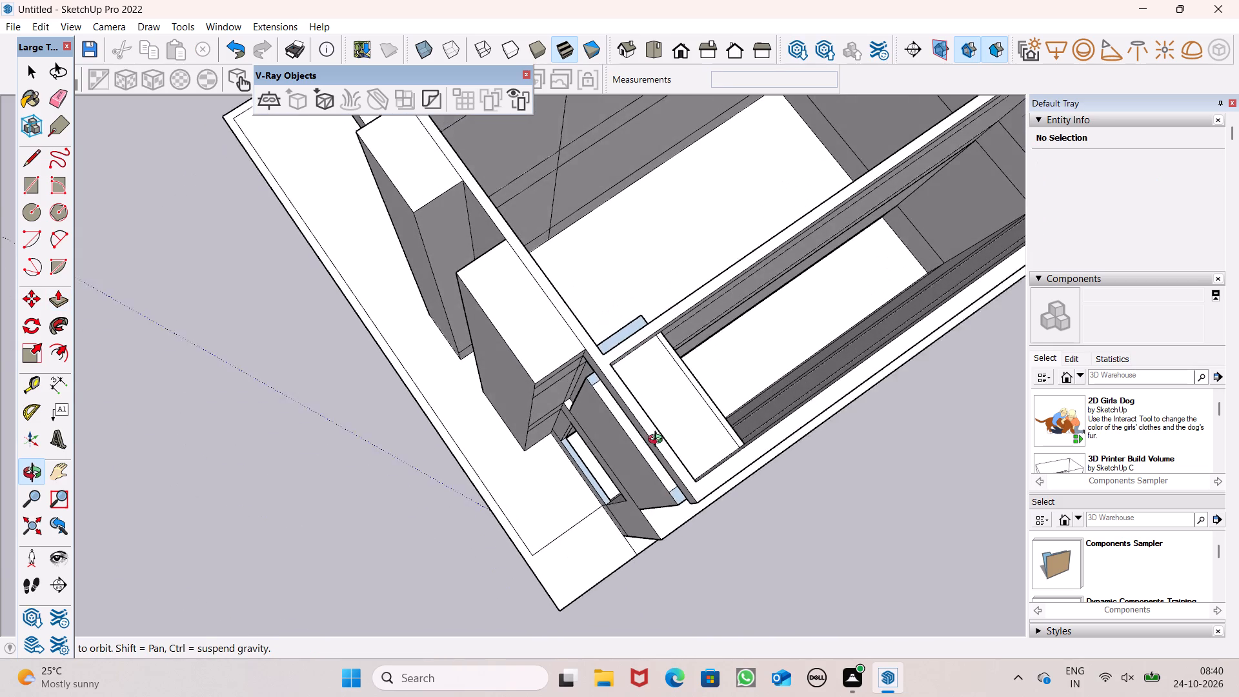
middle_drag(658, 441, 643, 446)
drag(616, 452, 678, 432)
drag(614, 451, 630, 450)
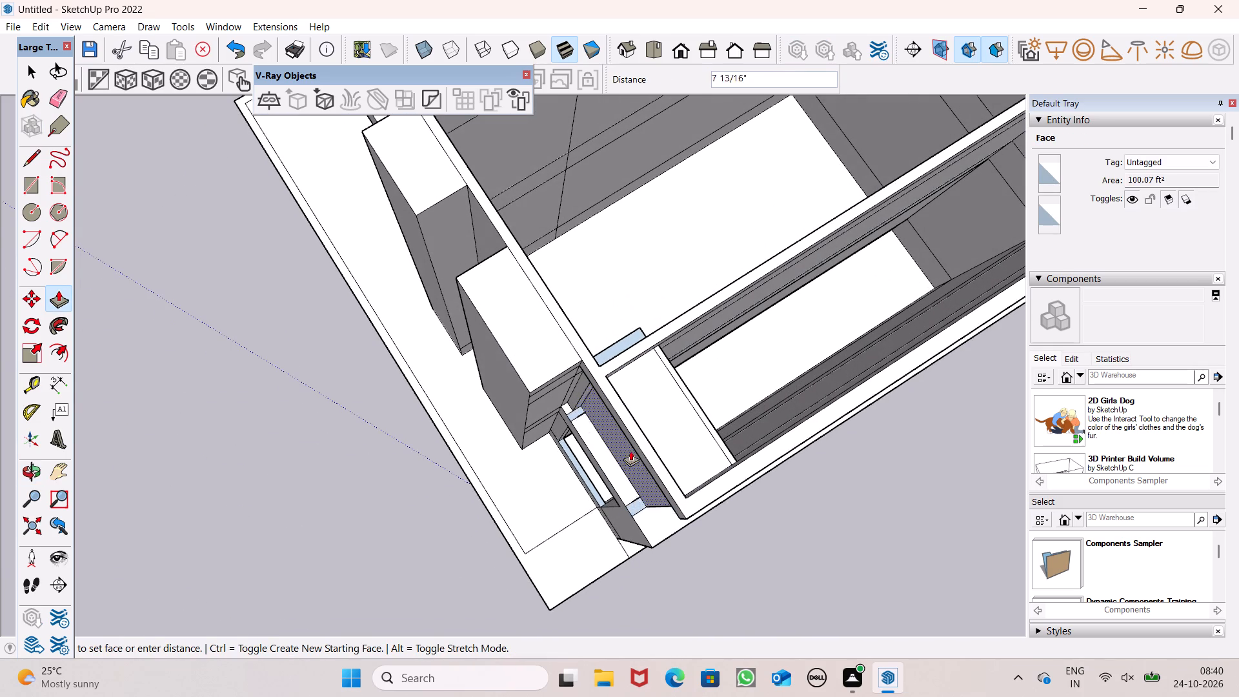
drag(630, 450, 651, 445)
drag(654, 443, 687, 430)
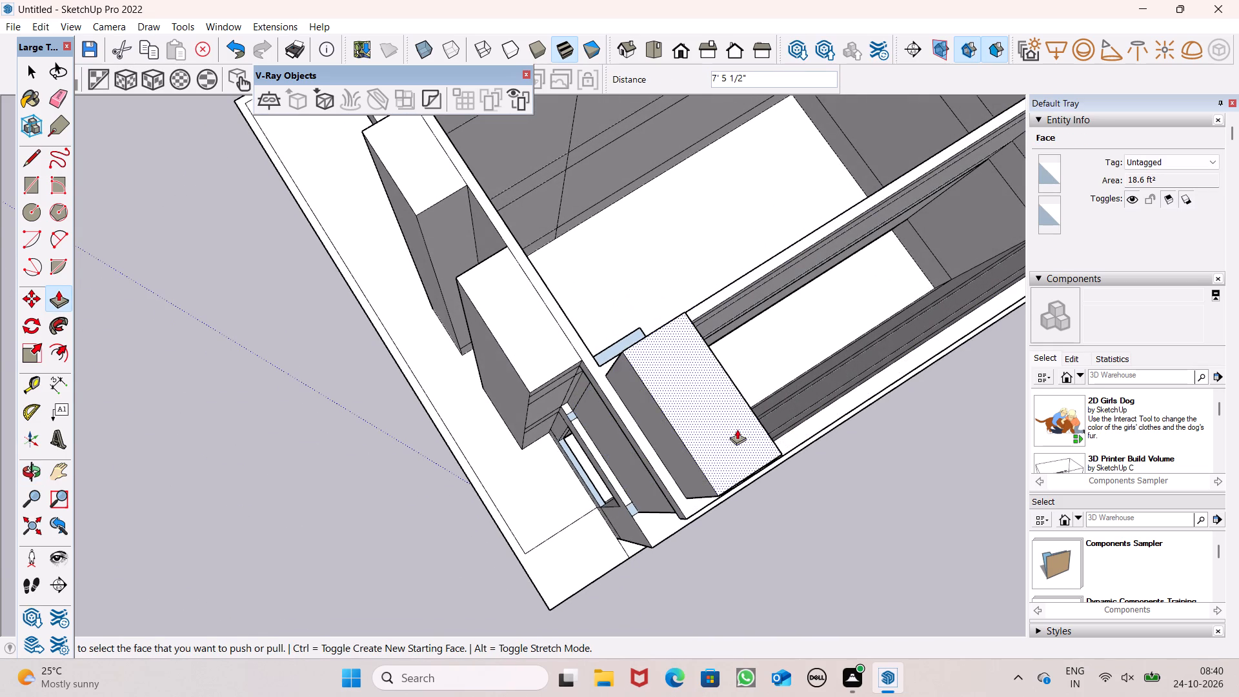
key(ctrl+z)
Push the upper front wall panel above the lower opening inward 2' 10 5/8" to deepen the recess beside the columns.
scroll(745, 418, down, 2)
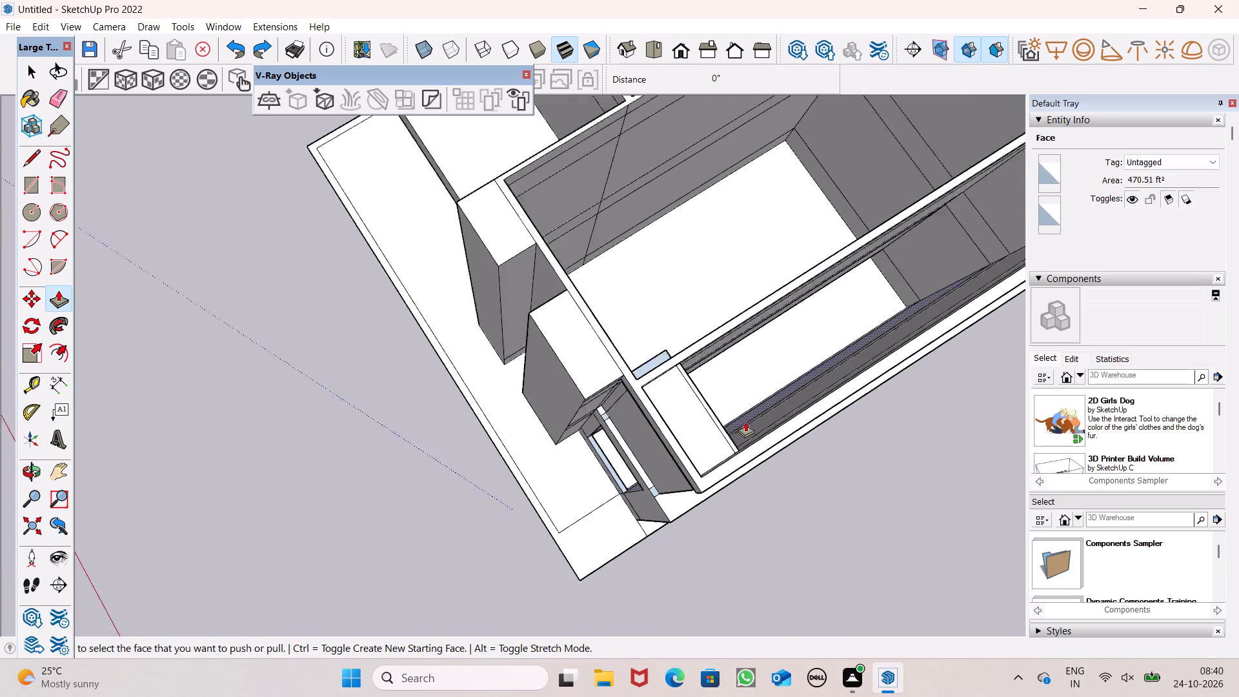
scroll(745, 421, down, 3)
middle_drag(652, 496, 950, 214)
scroll(858, 201, up, 8)
scroll(807, 219, down, 4)
scroll(678, 259, up, 2)
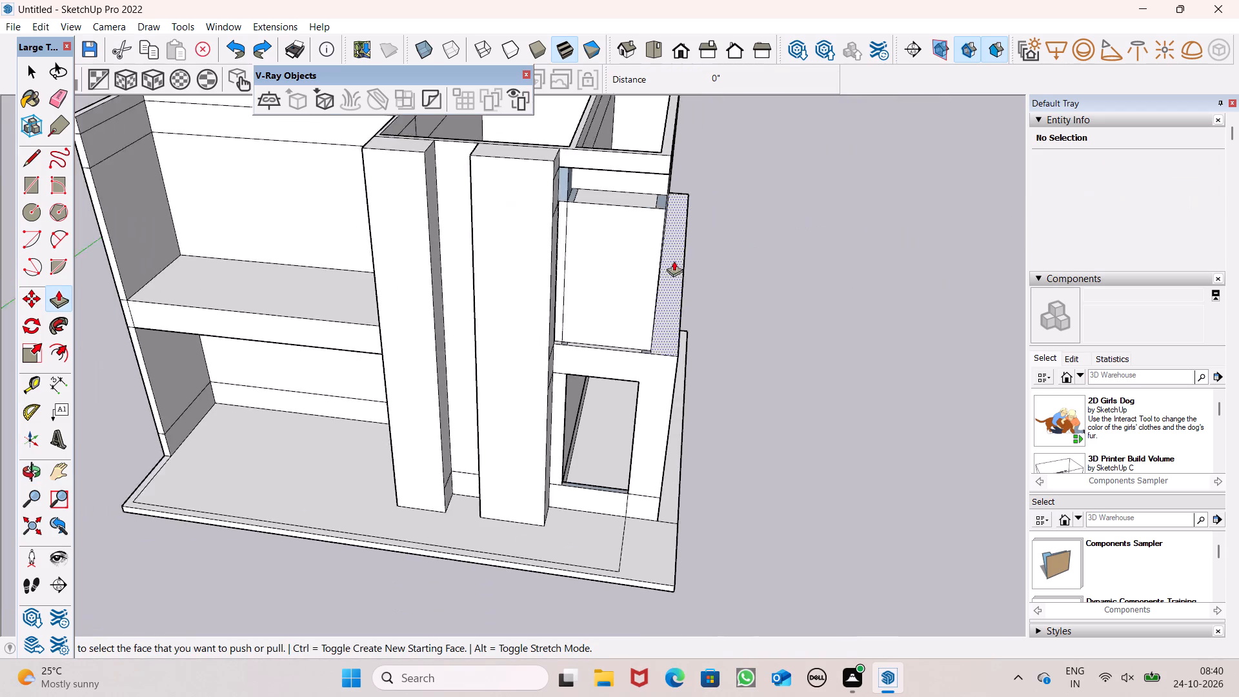
scroll(674, 261, up, 5)
scroll(713, 284, down, 6)
scroll(639, 185, up, 6)
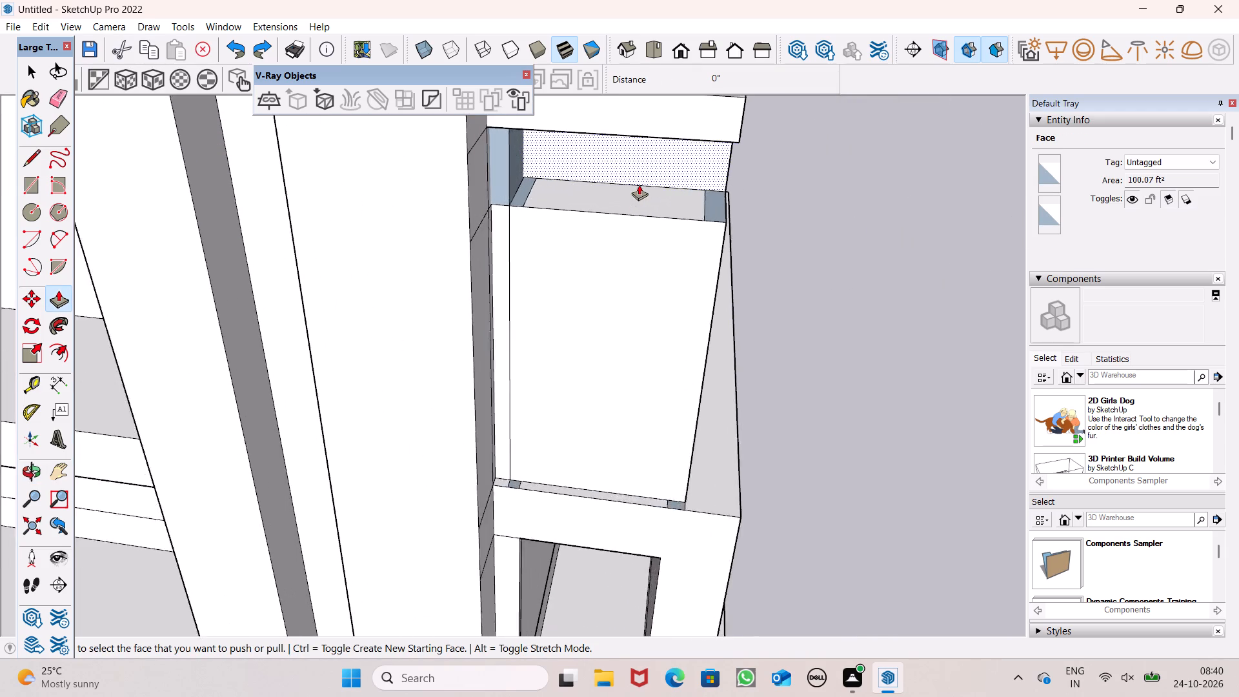
drag(585, 291, 614, 243)
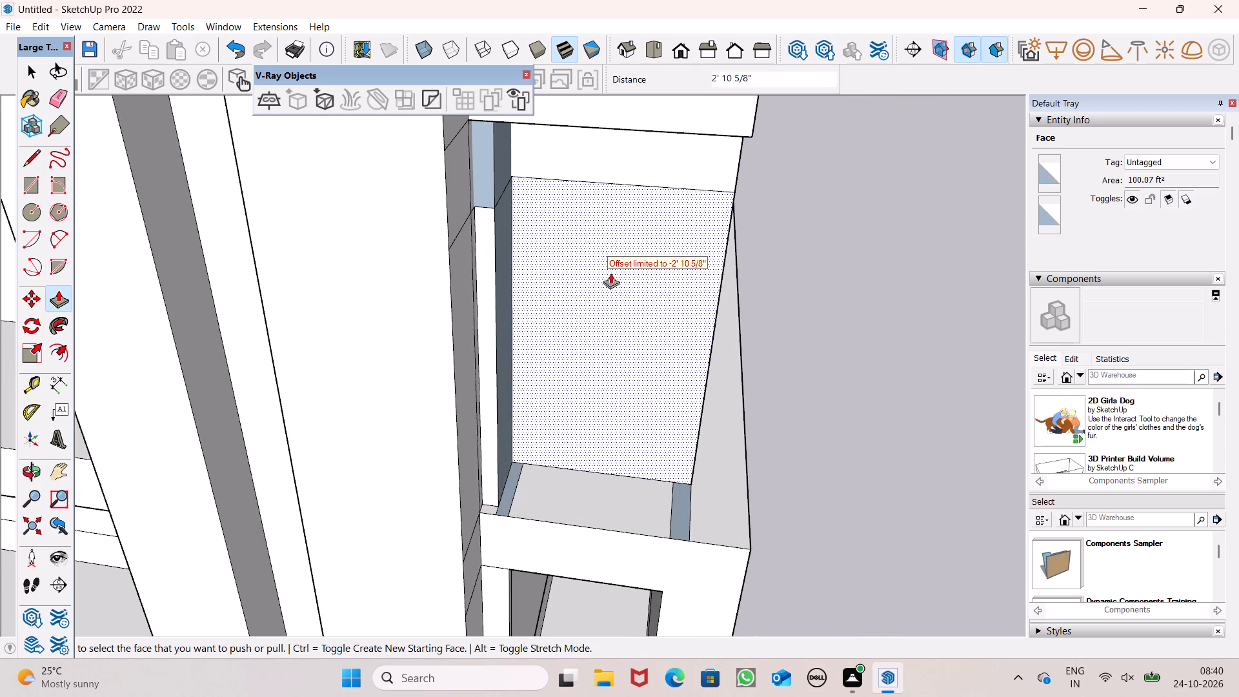
Examine the recessed upper front from outside, then the open-topped rooms and the back of the building.
scroll(610, 285, down, 4)
middle_drag(646, 324, 414, 418)
scroll(715, 159, down, 4)
middle_drag(607, 204, 609, 229)
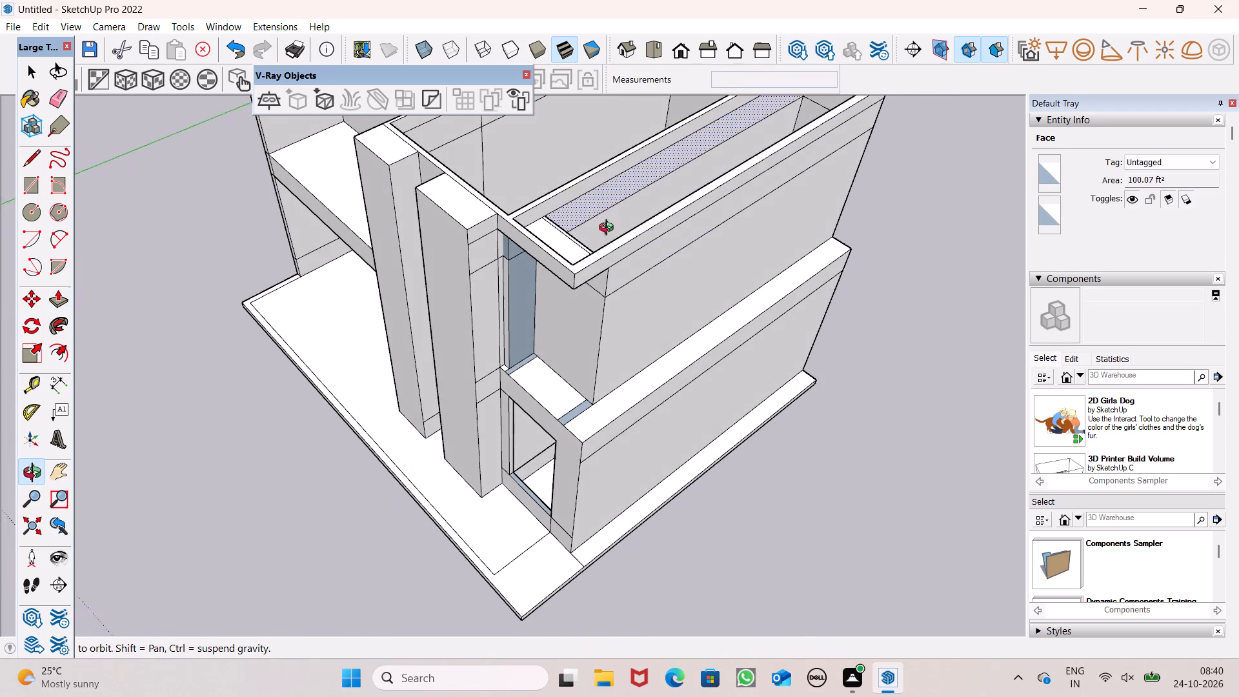
middle_drag(609, 229, 602, 278)
scroll(560, 300, up, 1)
middle_drag(559, 300, 714, 66)
scroll(713, 66, up, 1)
scroll(669, 96, up, 6)
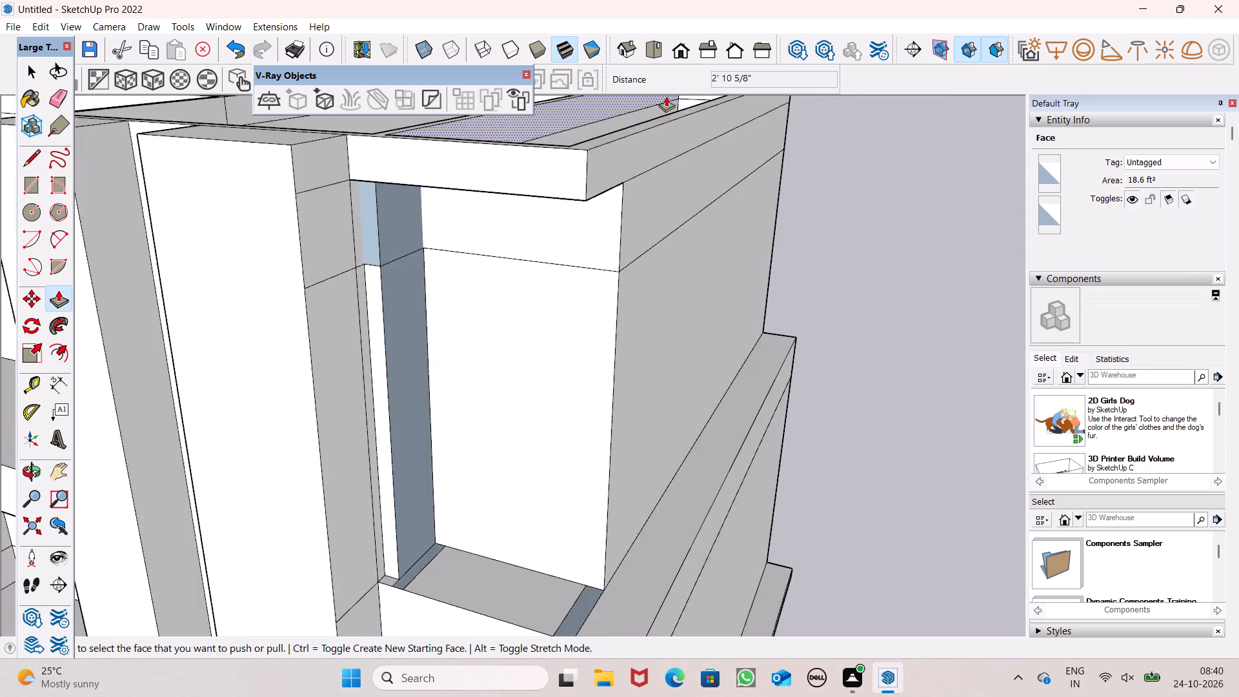
scroll(653, 135, down, 7)
middle_drag(623, 220, 571, 370)
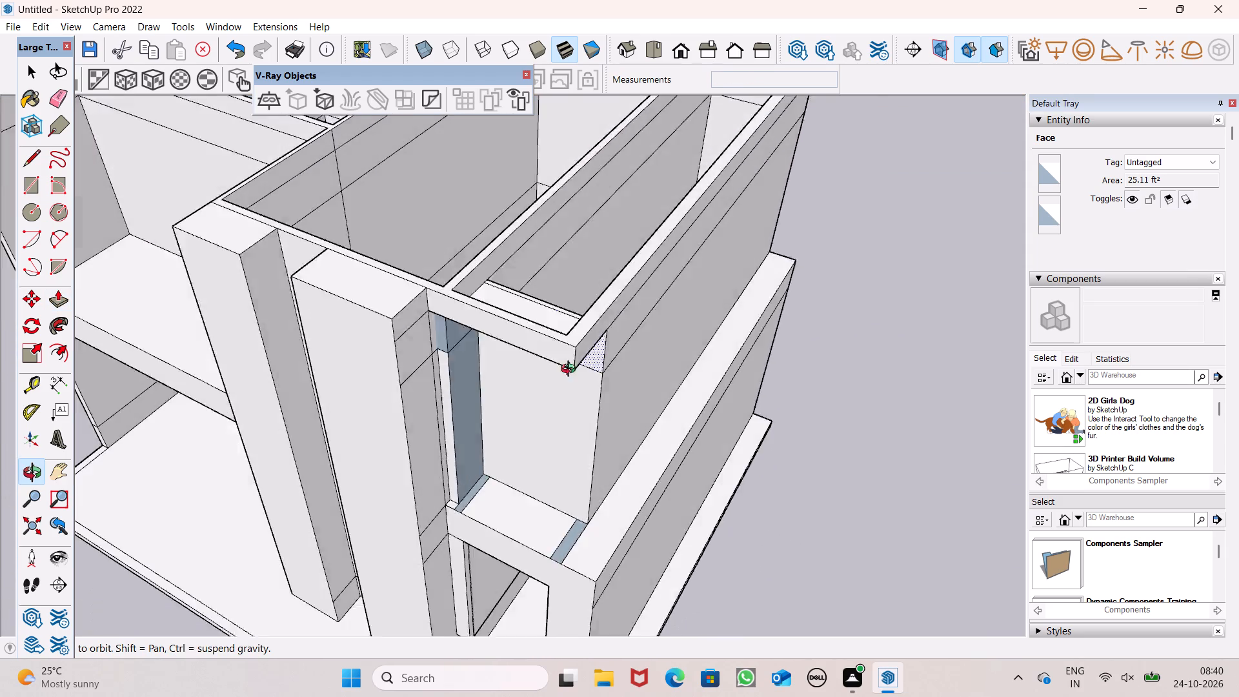
middle_drag(571, 370, 527, 401)
scroll(527, 418, up, 1)
scroll(749, 272, down, 7)
middle_drag(749, 307, 633, 377)
scroll(633, 377, up, 1)
scroll(709, 276, down, 6)
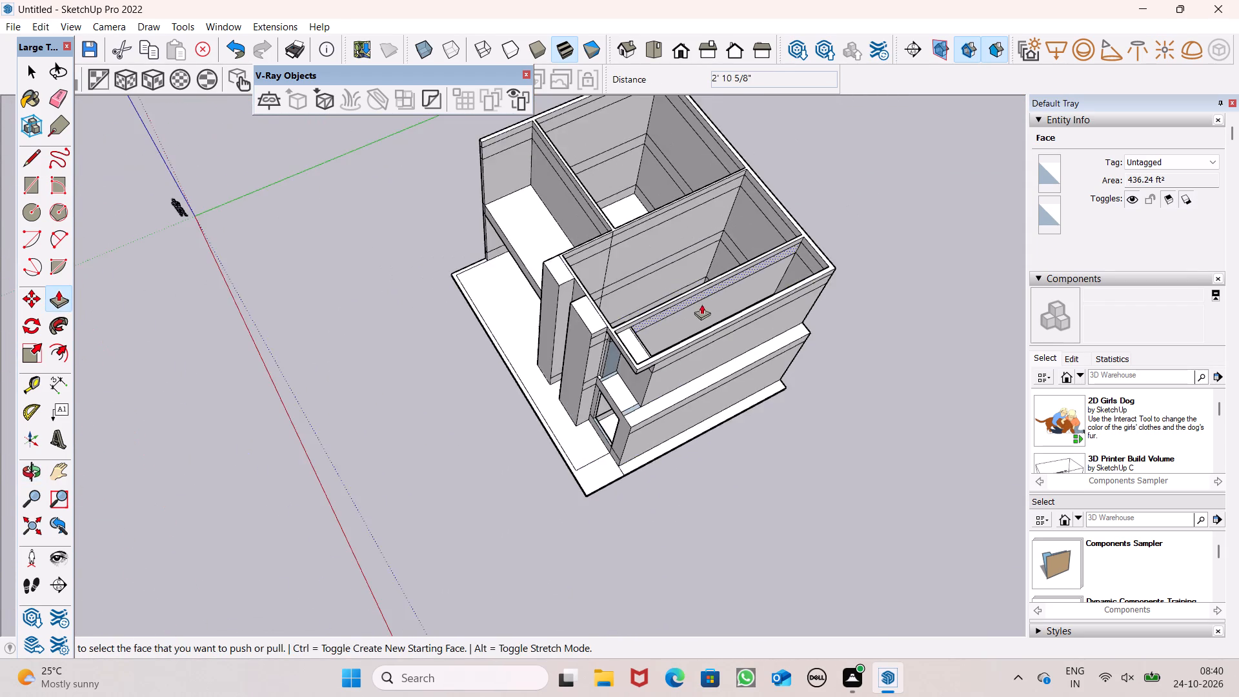
middle_drag(665, 358, 407, 388)
scroll(707, 290, down, 5)
middle_drag(683, 356, 505, 267)
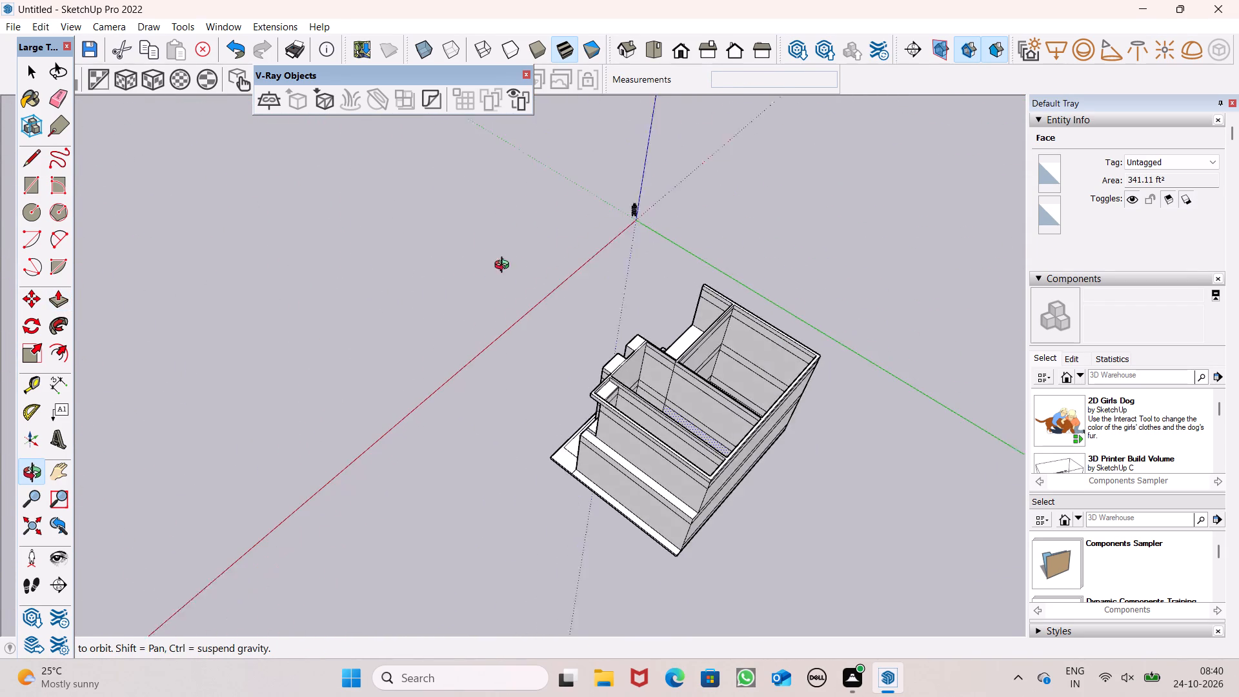
middle_drag(505, 267, 503, 264)
scroll(605, 243, down, 4)
middle_drag(610, 354, 358, 294)
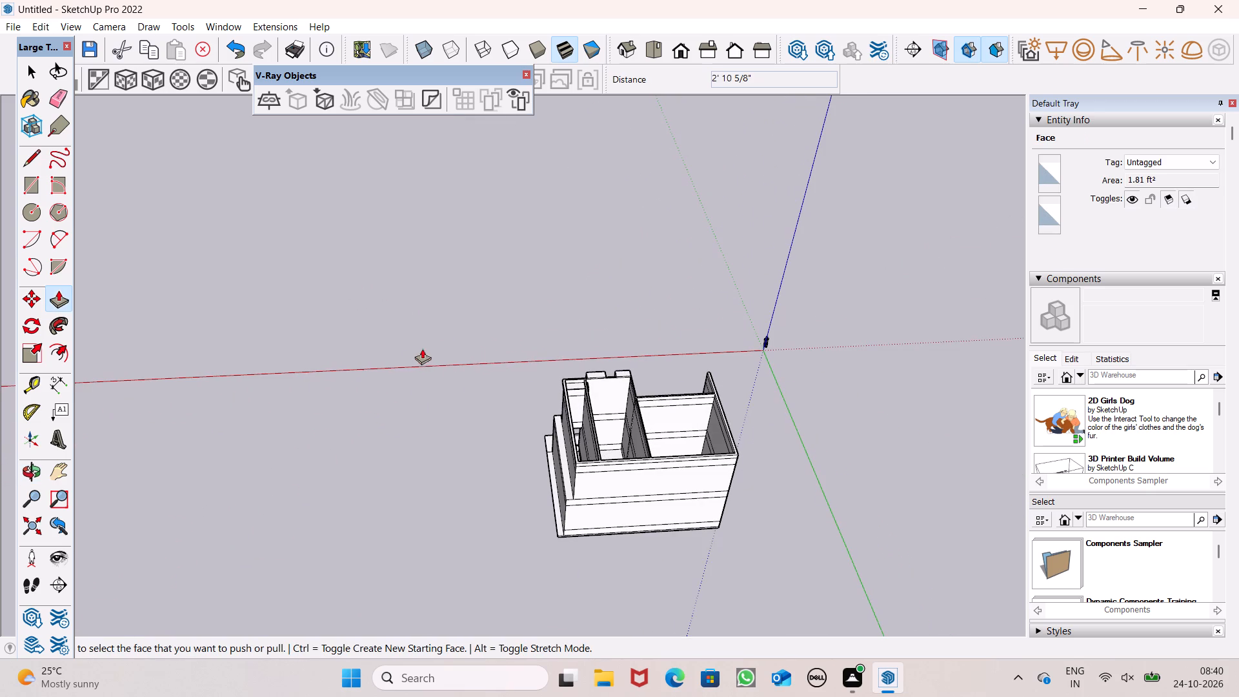
scroll(796, 218, down, 8)
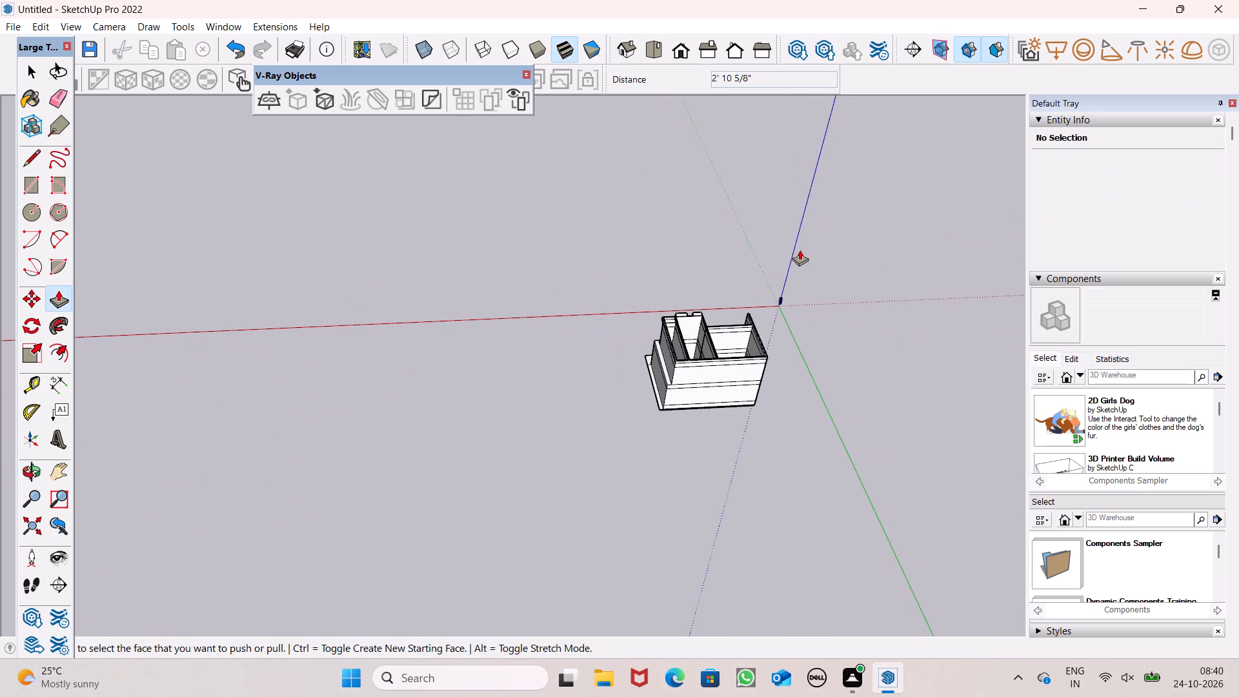
Inside the narrow side room, pull the front wall's low strip and then its tall panel into the room until flush.
scroll(577, 351, up, 7)
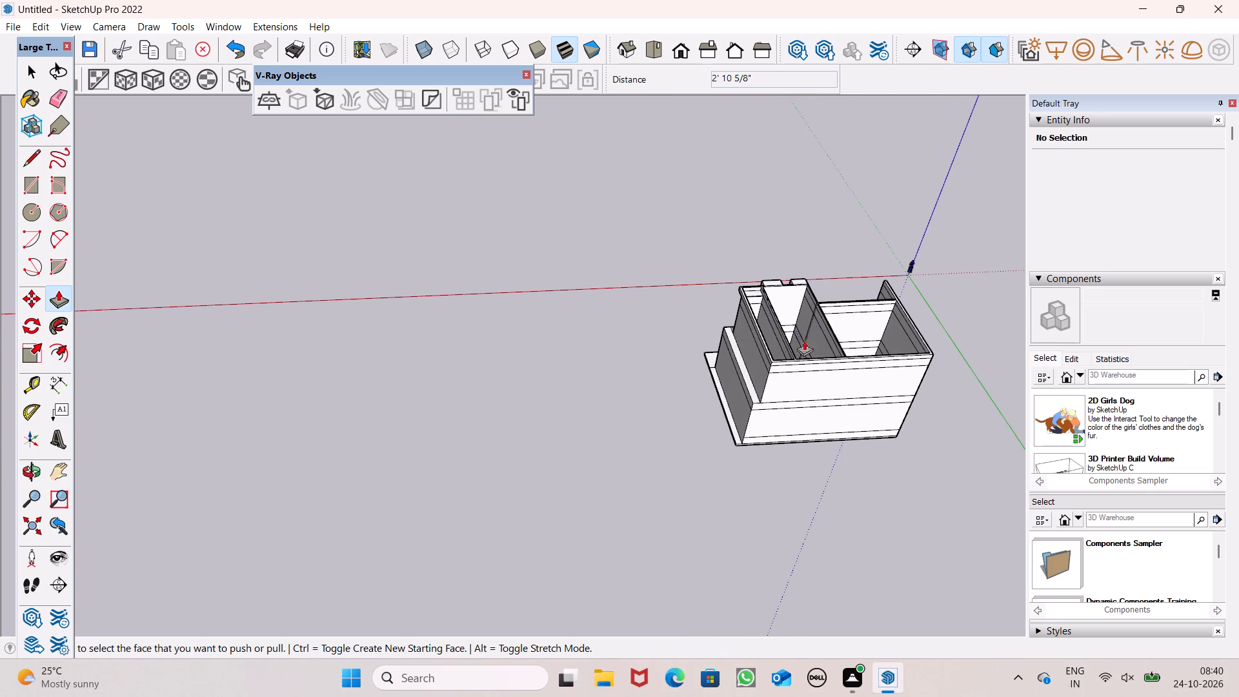
scroll(876, 350, up, 4)
scroll(720, 305, up, 8)
middle_drag(656, 369, 621, 396)
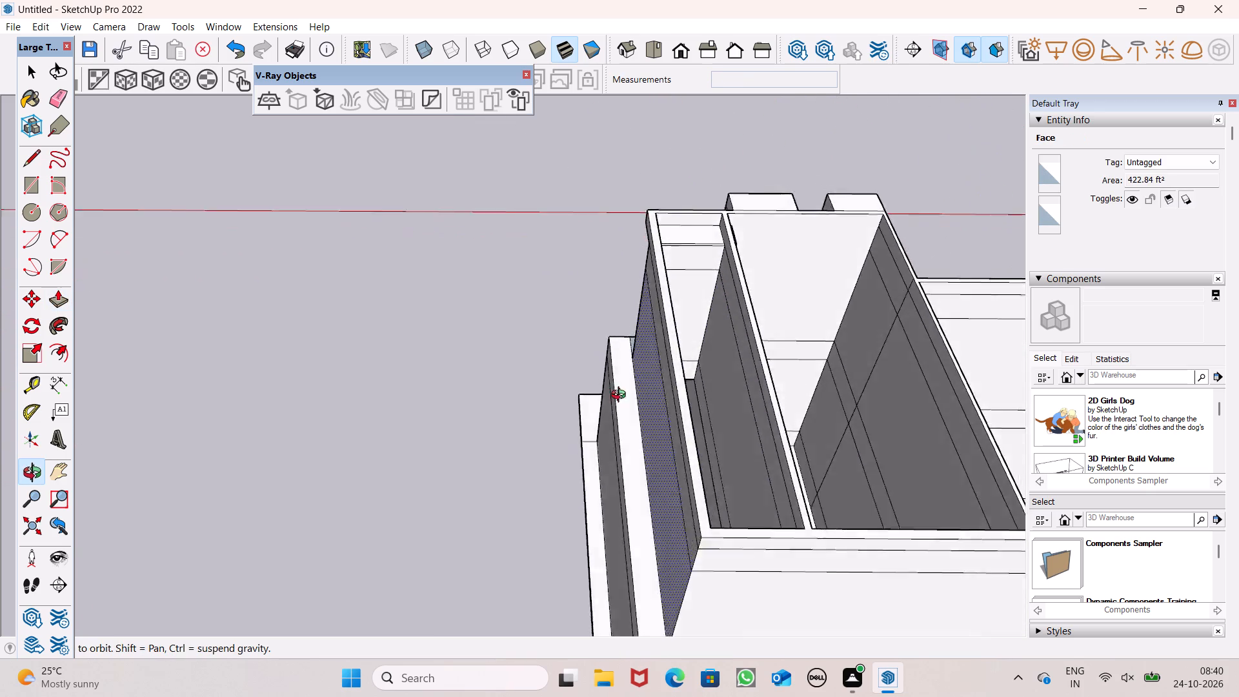
middle_drag(621, 396, 572, 417)
scroll(649, 360, up, 3)
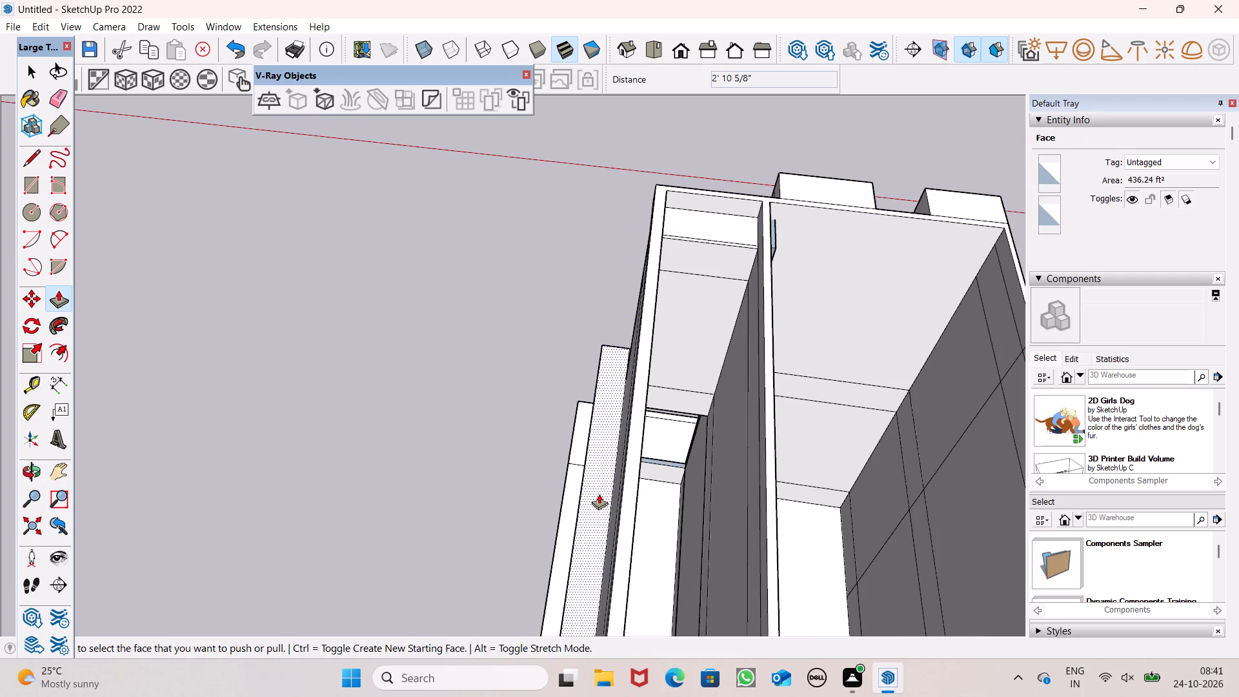
scroll(734, 385, up, 2)
scroll(614, 363, down, 2)
middle_drag(628, 385, 618, 433)
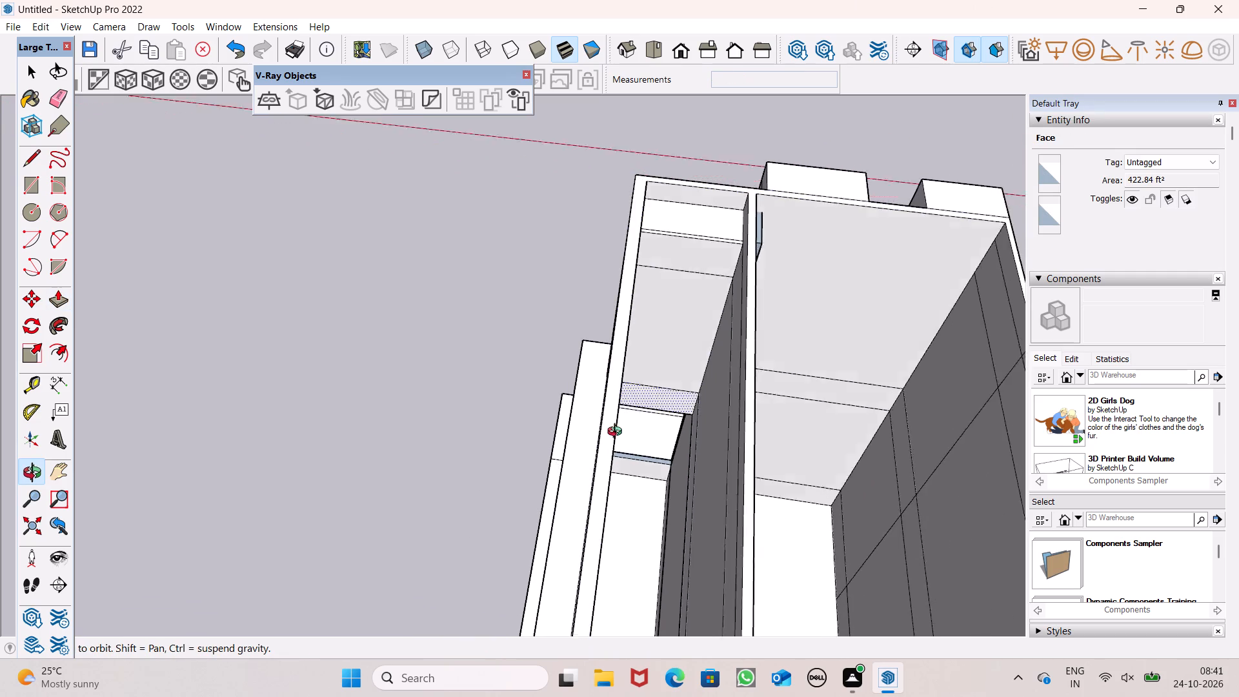
middle_drag(618, 433, 616, 491)
scroll(615, 498, up, 1)
scroll(703, 405, up, 6)
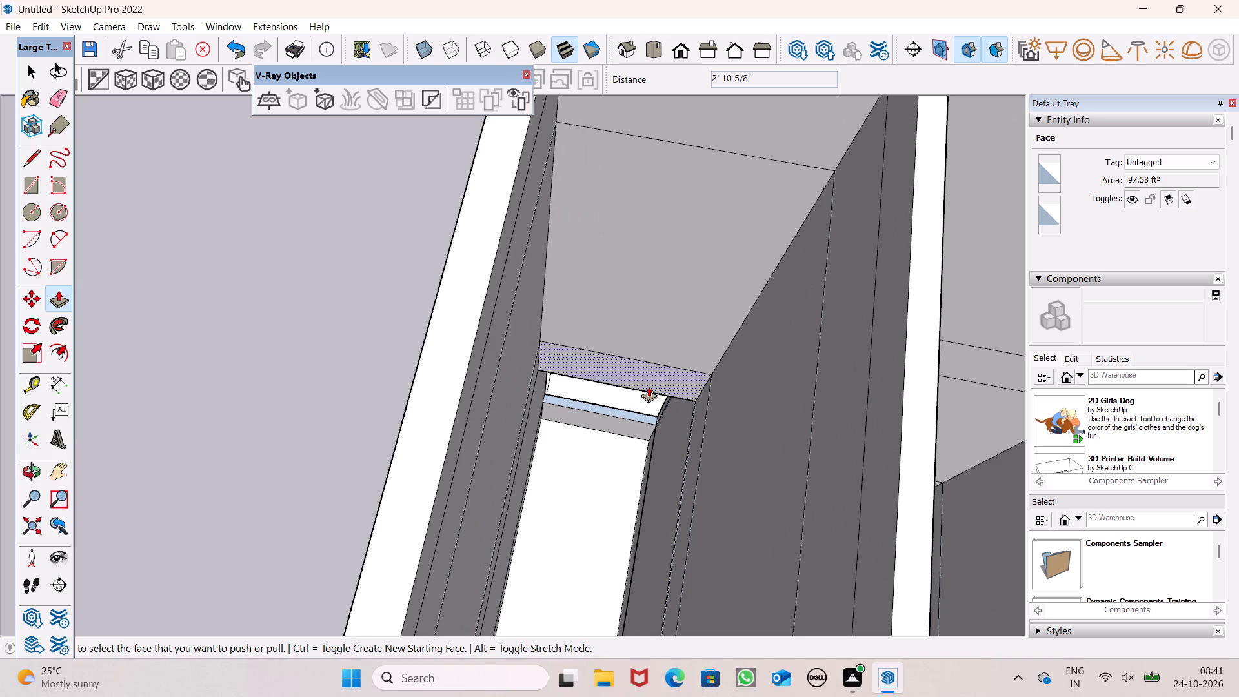
drag(649, 387, 621, 469)
drag(655, 352, 634, 446)
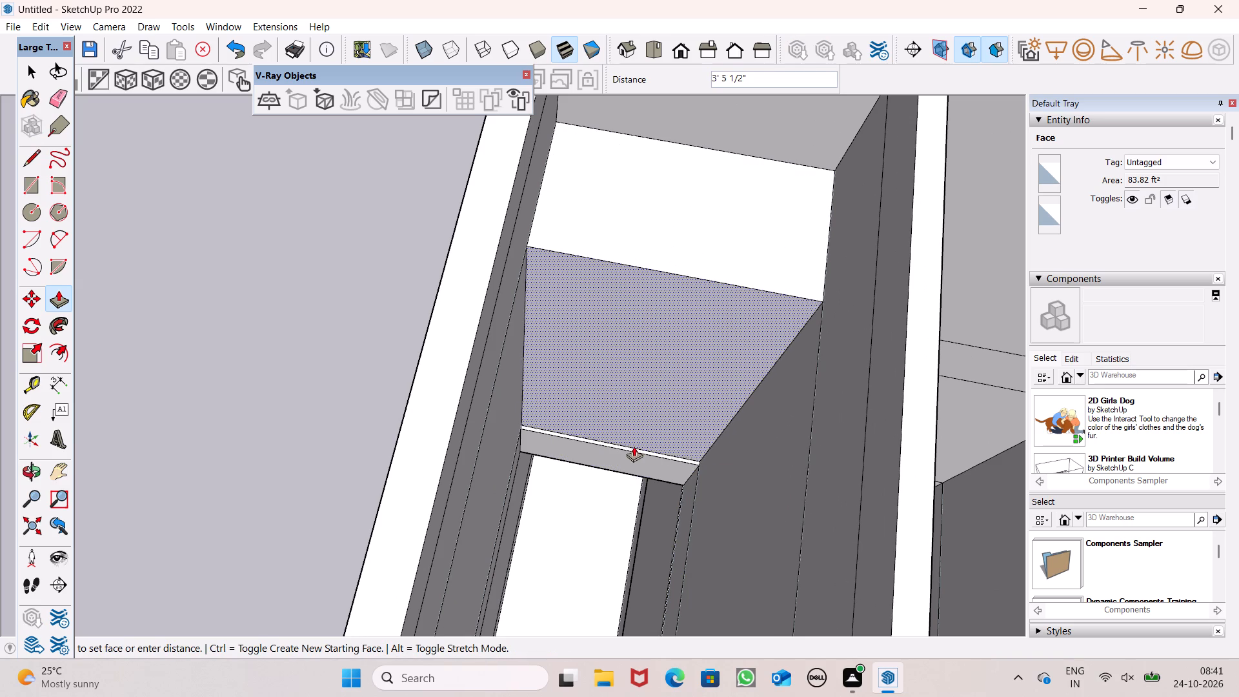
drag(634, 446, 616, 449)
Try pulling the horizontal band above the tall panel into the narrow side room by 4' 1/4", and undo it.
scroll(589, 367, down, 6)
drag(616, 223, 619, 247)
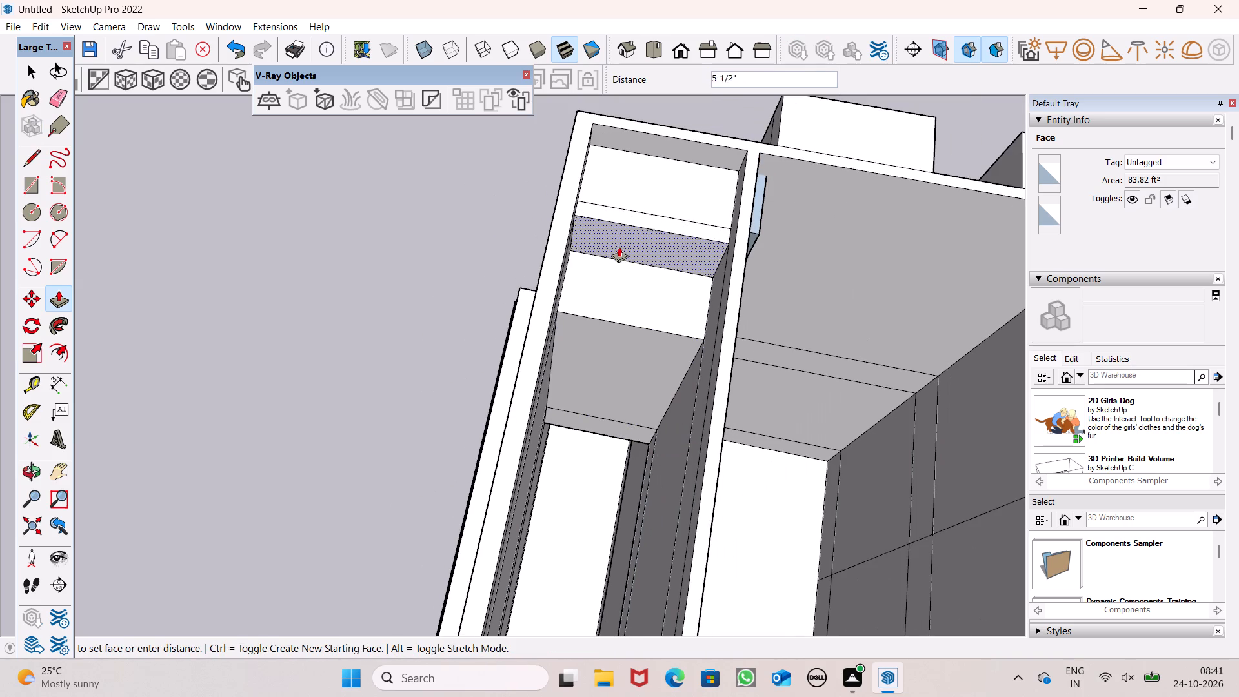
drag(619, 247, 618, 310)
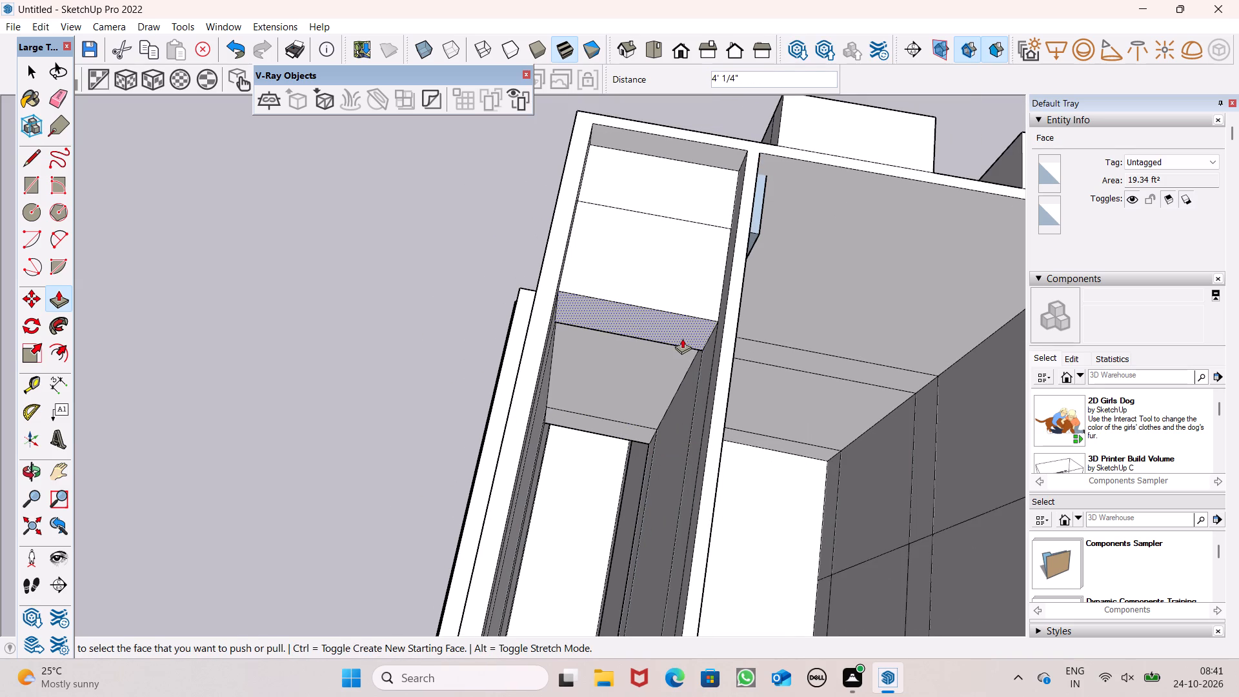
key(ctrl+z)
Pull the band above the tall panel into the narrow side room 3' 7/16", plus another 6 7/8".
drag(648, 245, 639, 301)
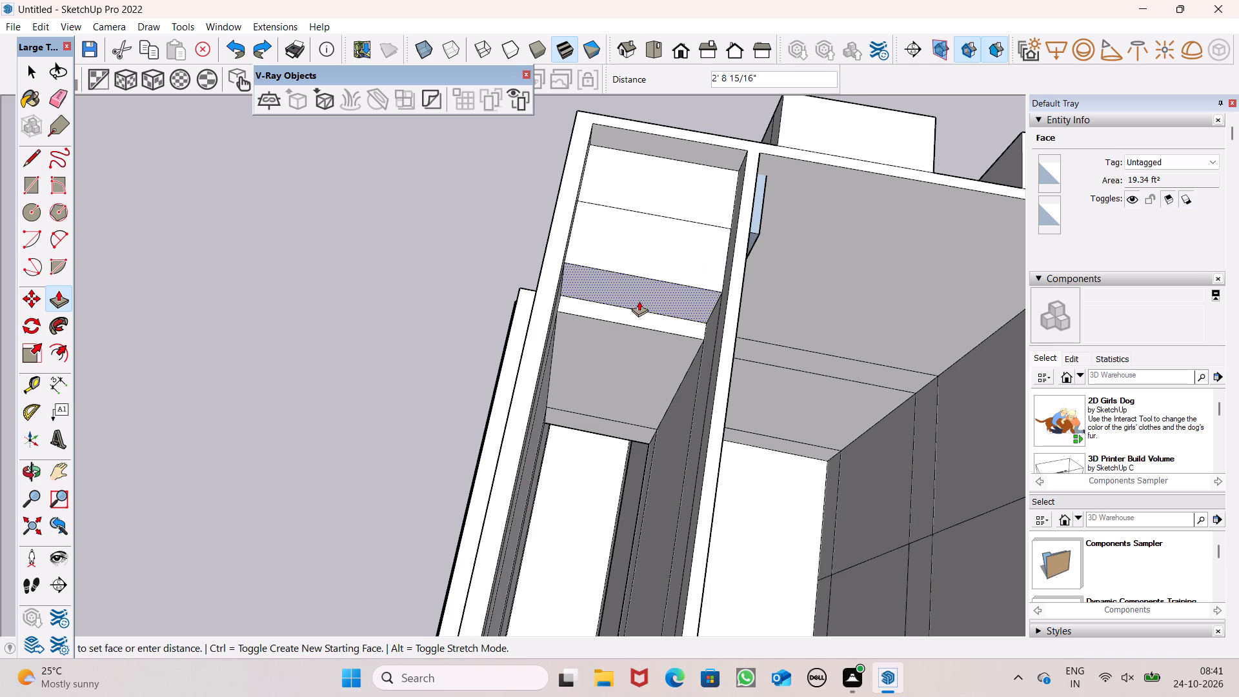
drag(639, 301, 621, 326)
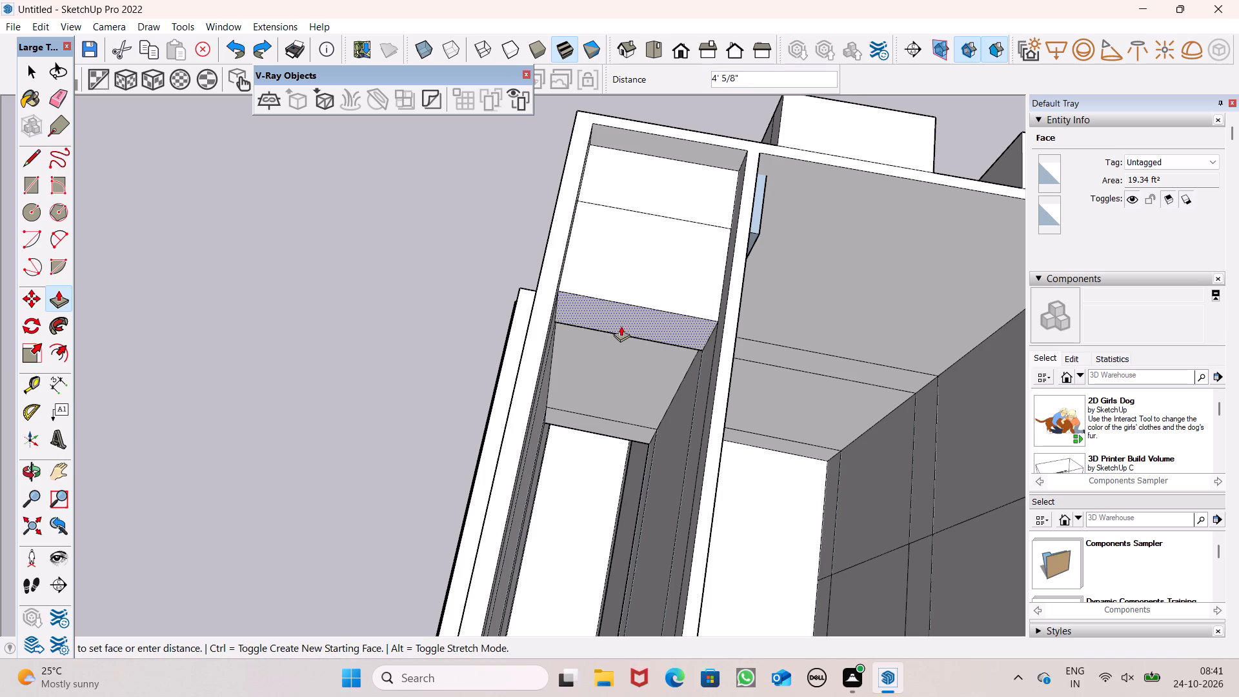
drag(621, 326, 734, 385)
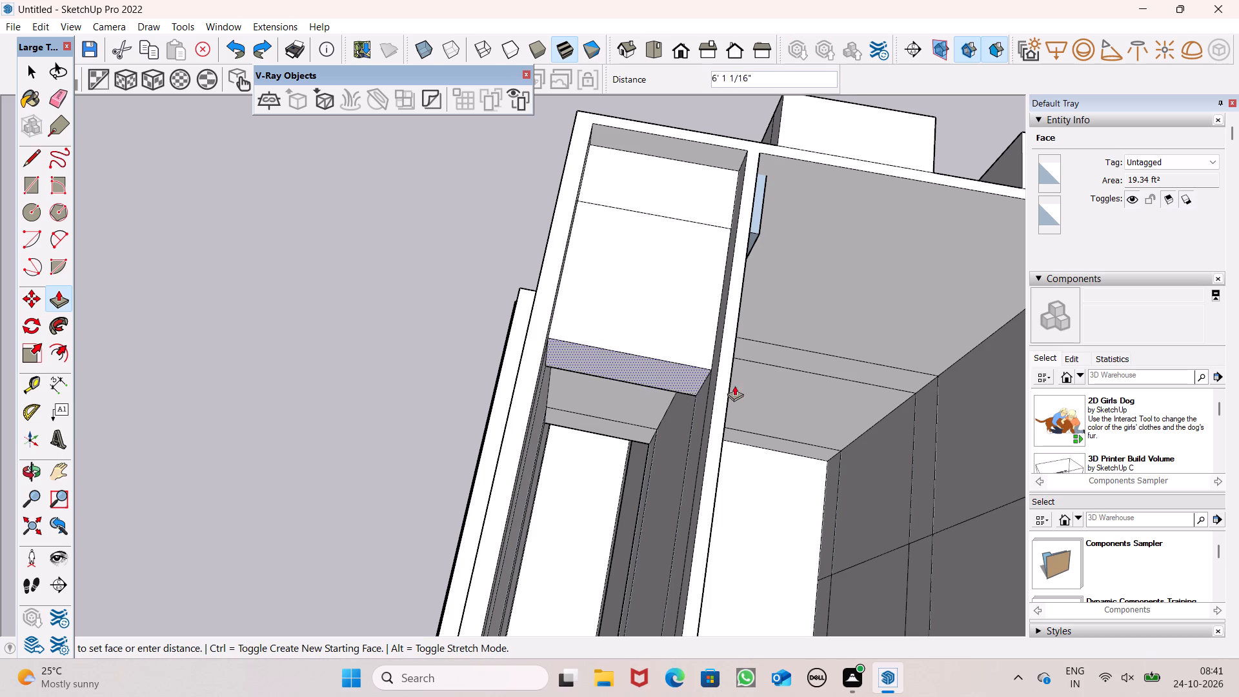
drag(734, 385, 571, 317)
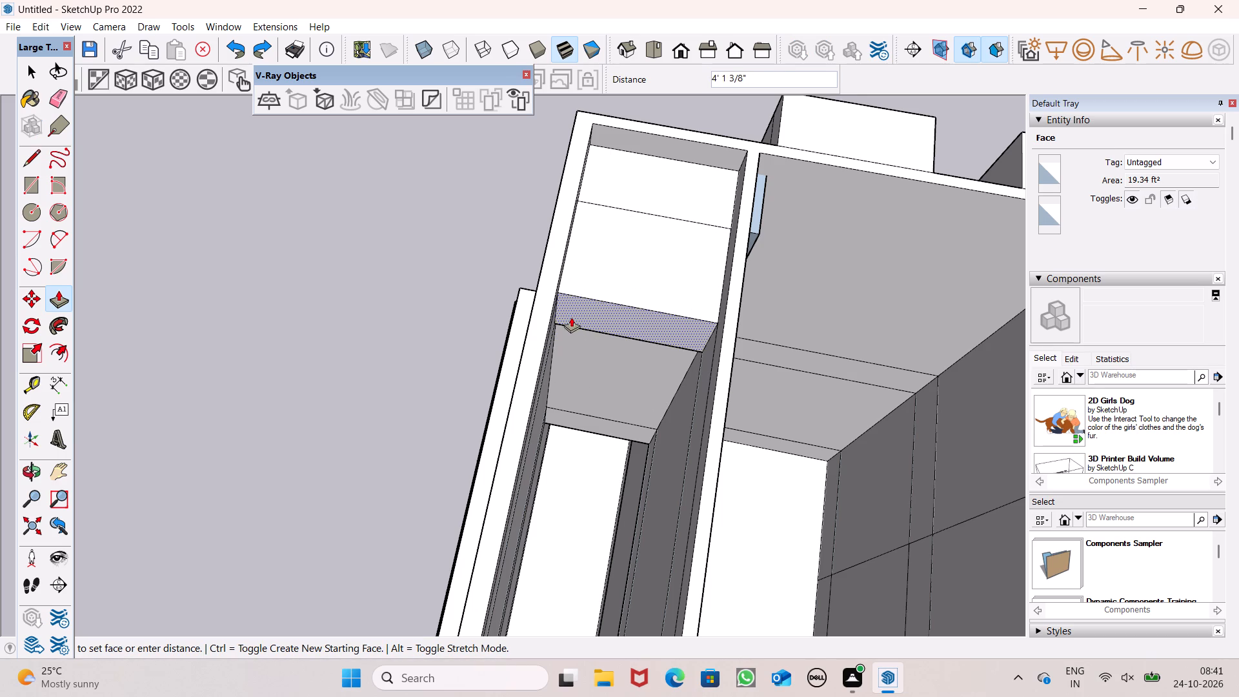
drag(571, 317, 661, 310)
middle_drag(648, 382, 670, 265)
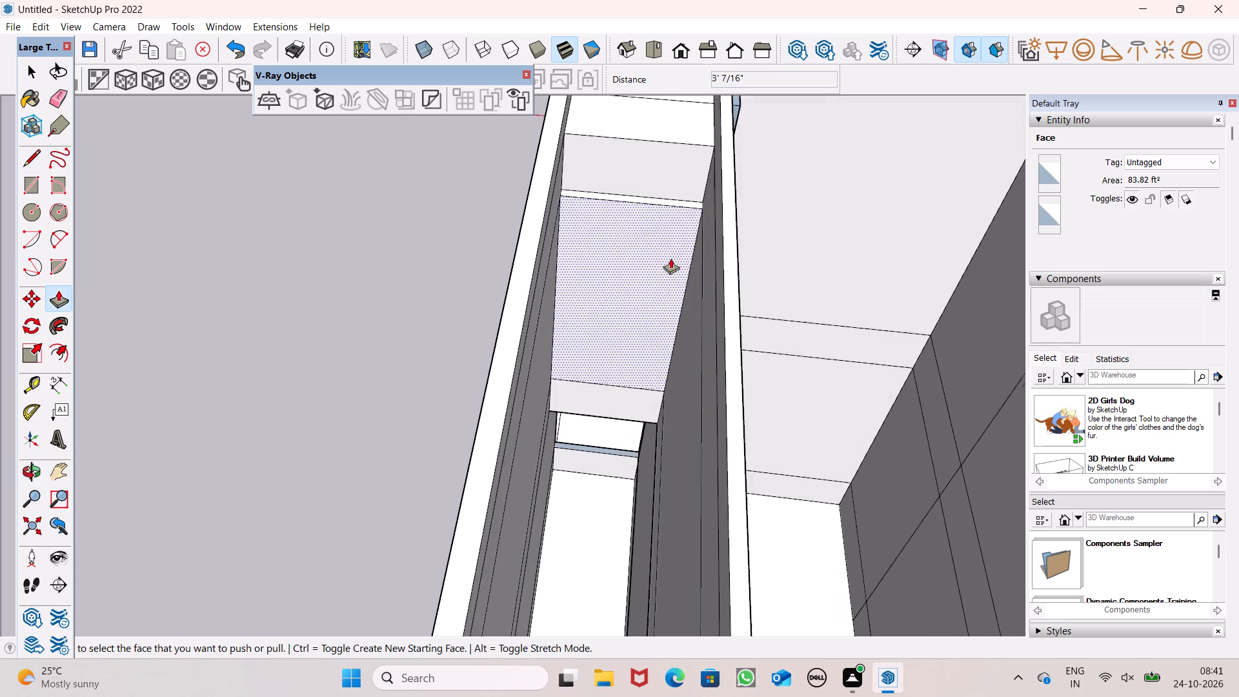
scroll(648, 197, up, 6)
drag(634, 190, 652, 196)
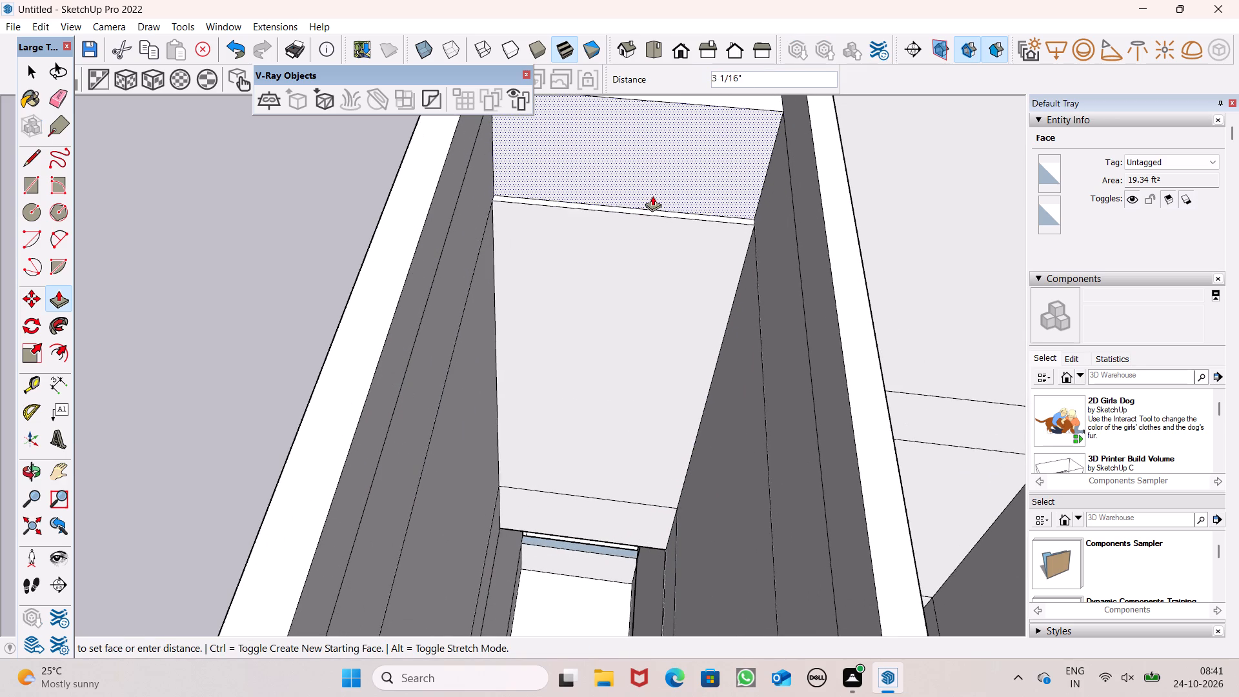
drag(652, 196, 615, 203)
Push the band above the tall panel back toward the building's front by 3' 10 11/16".
scroll(497, 269, up, 2)
middle_drag(504, 260, 540, 203)
scroll(553, 329, down, 6)
scroll(568, 188, up, 3)
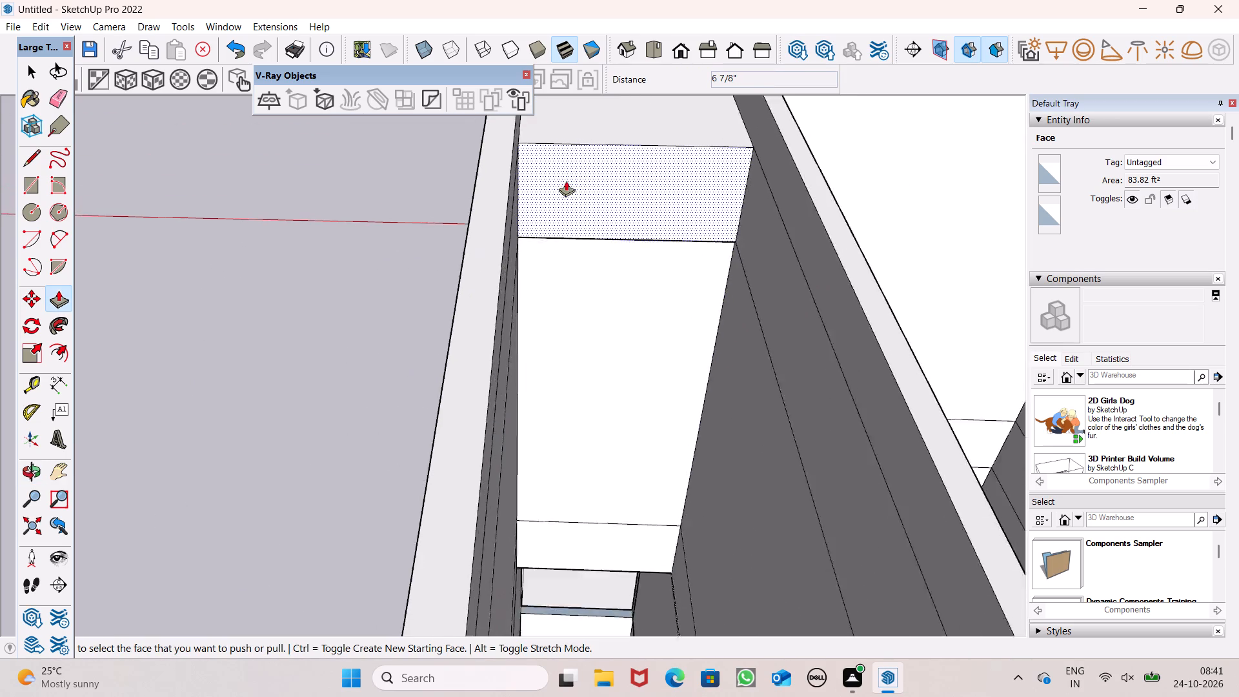
scroll(566, 181, up, 5)
scroll(607, 260, up, 7)
middle_drag(635, 302, 623, 196)
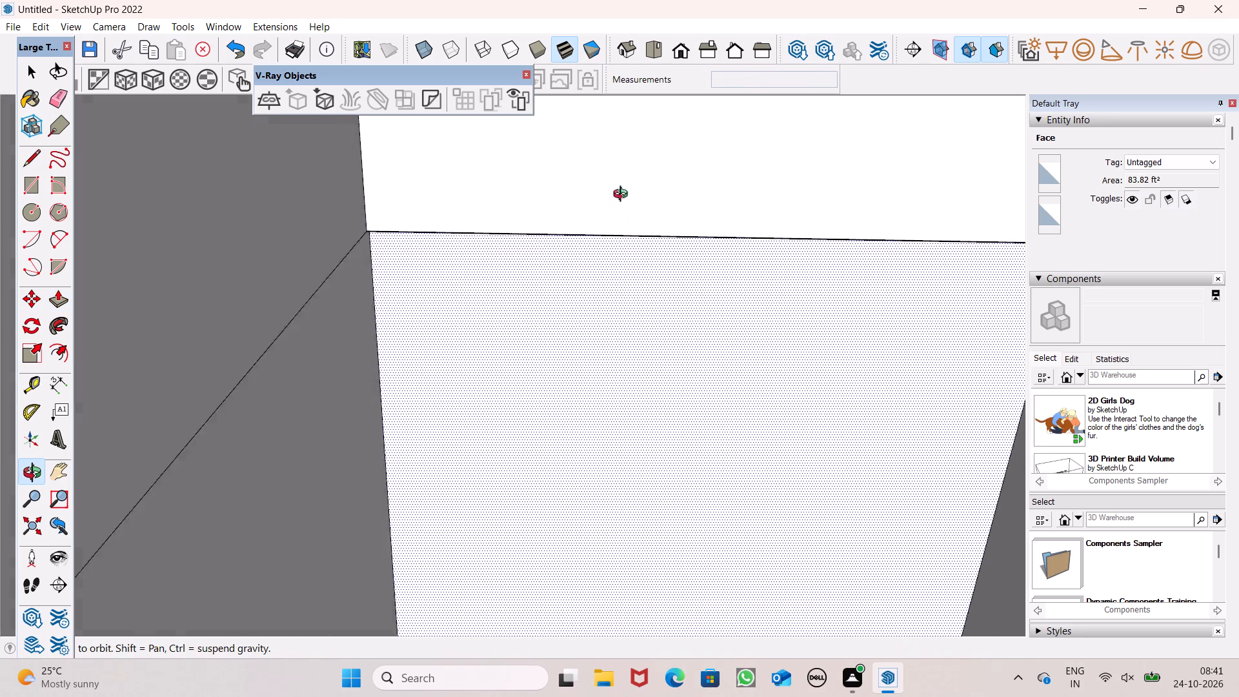
middle_drag(623, 196, 606, 160)
drag(605, 166, 758, 103)
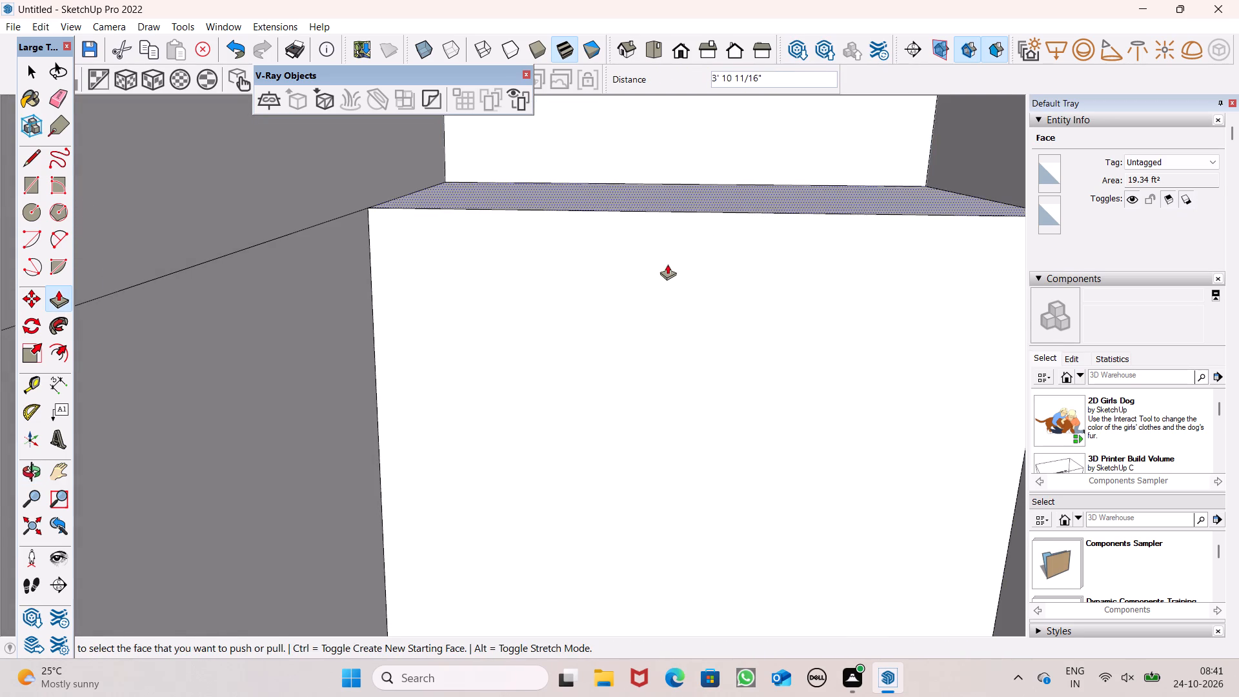
Pull the band into the narrow side room 3' 8 1/16" and a further 1 3/8" to meet the tall panel's face.
scroll(677, 291, down, 20)
scroll(677, 291, down, 4)
middle_drag(748, 320, 685, 519)
scroll(734, 347, up, 5)
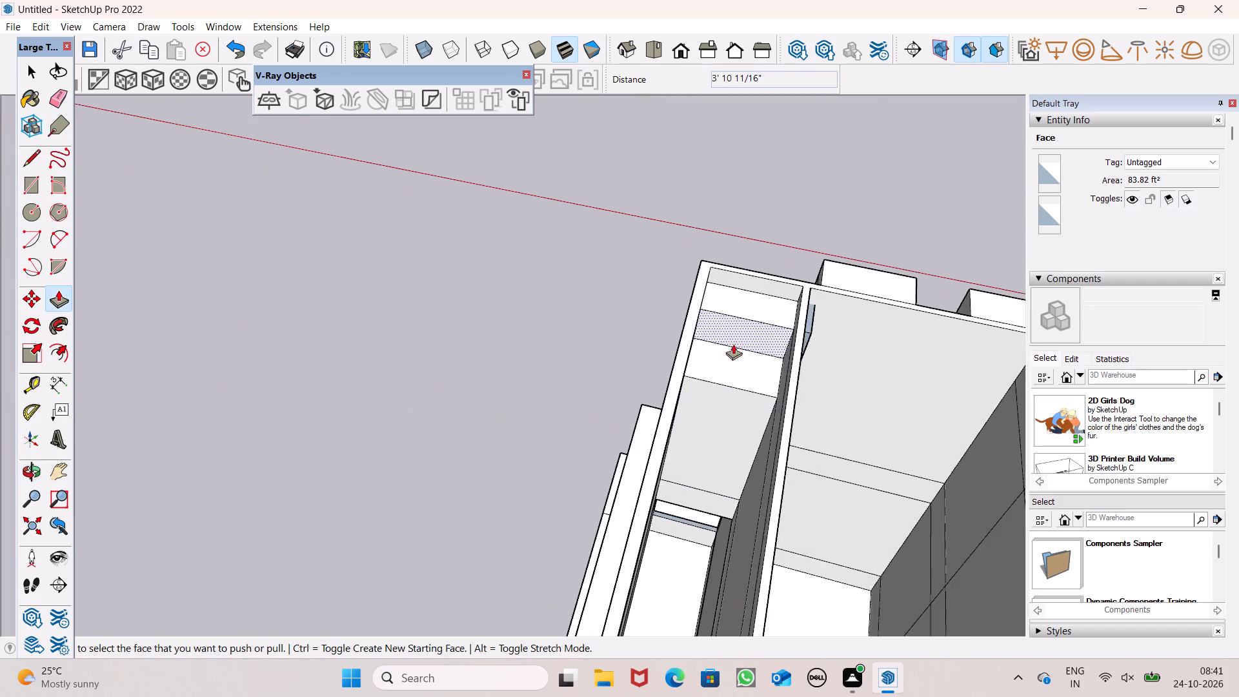
scroll(733, 344, up, 3)
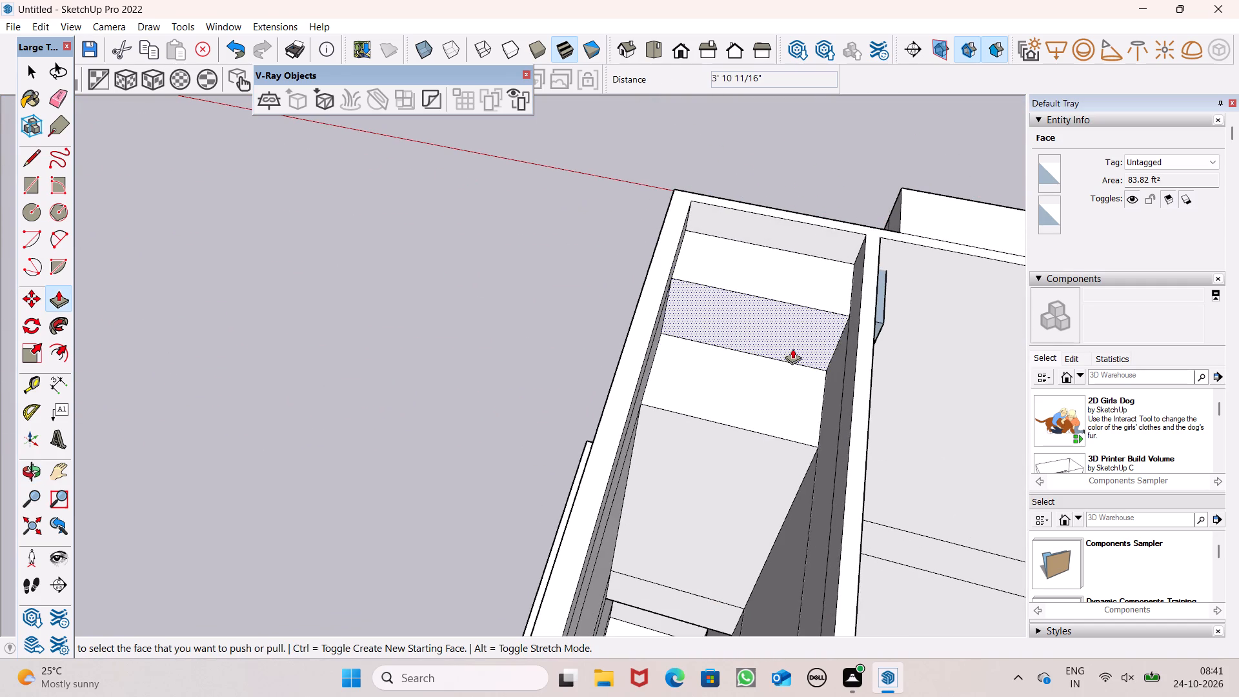
drag(786, 352, 736, 417)
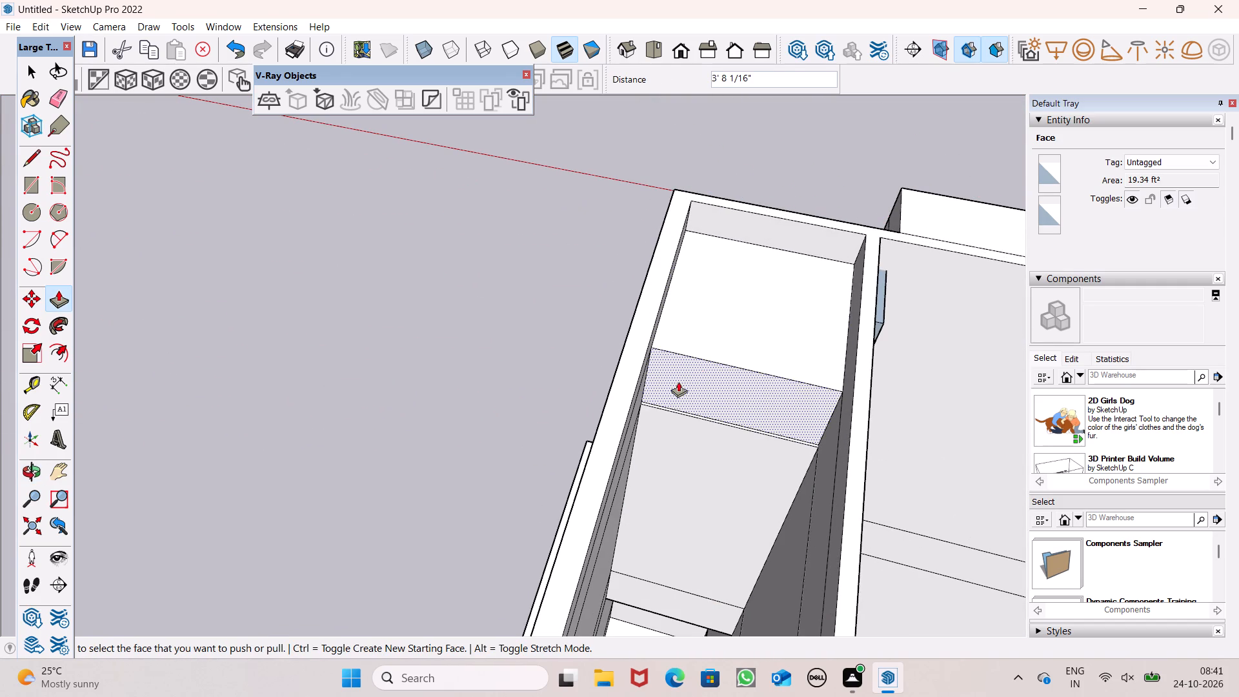
scroll(682, 465, up, 4)
middle_drag(703, 451, 593, 403)
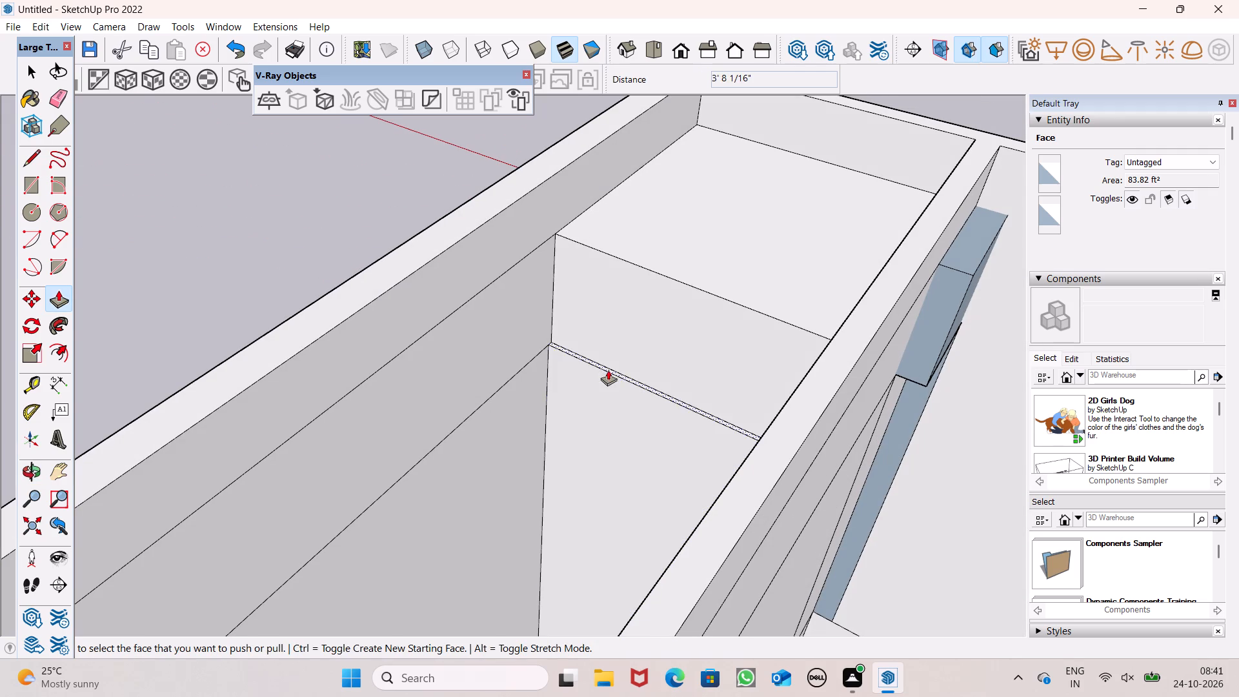
drag(609, 367, 614, 376)
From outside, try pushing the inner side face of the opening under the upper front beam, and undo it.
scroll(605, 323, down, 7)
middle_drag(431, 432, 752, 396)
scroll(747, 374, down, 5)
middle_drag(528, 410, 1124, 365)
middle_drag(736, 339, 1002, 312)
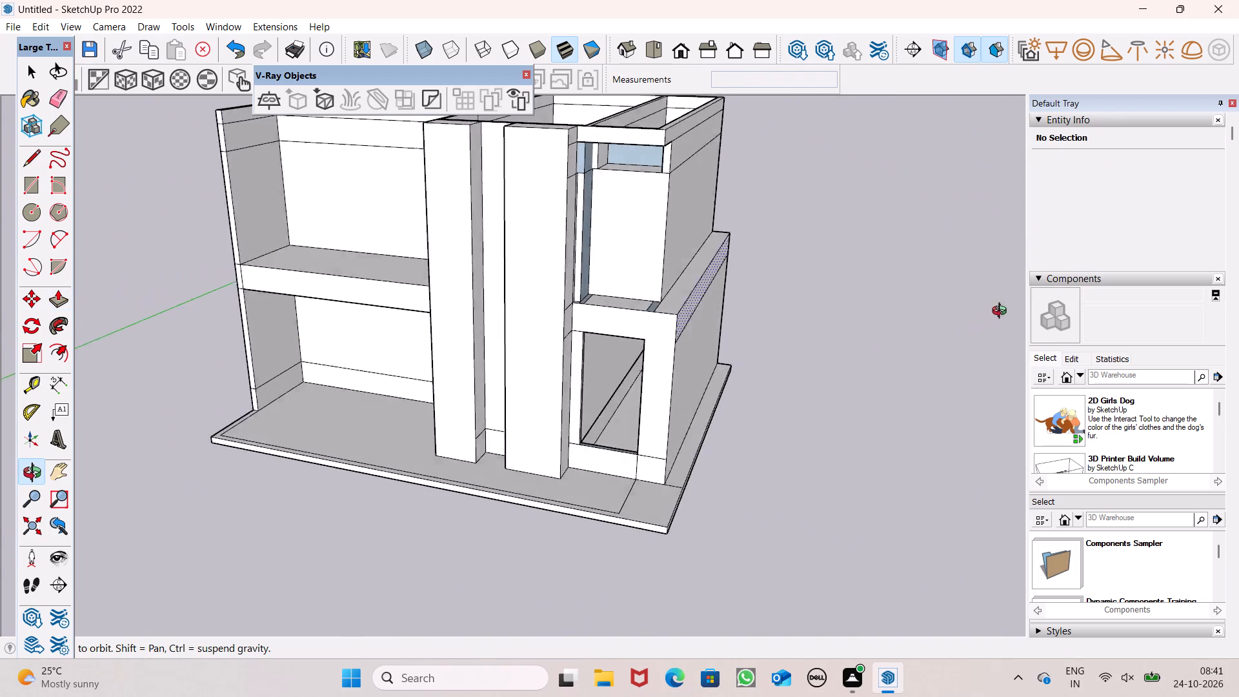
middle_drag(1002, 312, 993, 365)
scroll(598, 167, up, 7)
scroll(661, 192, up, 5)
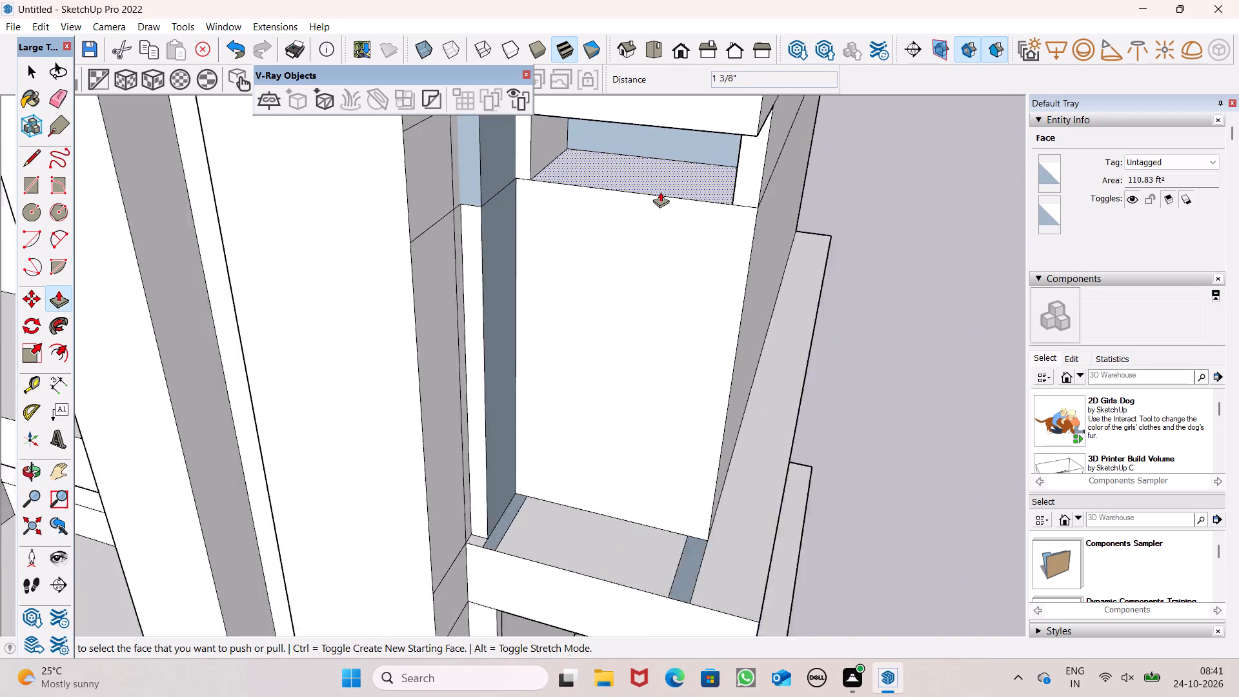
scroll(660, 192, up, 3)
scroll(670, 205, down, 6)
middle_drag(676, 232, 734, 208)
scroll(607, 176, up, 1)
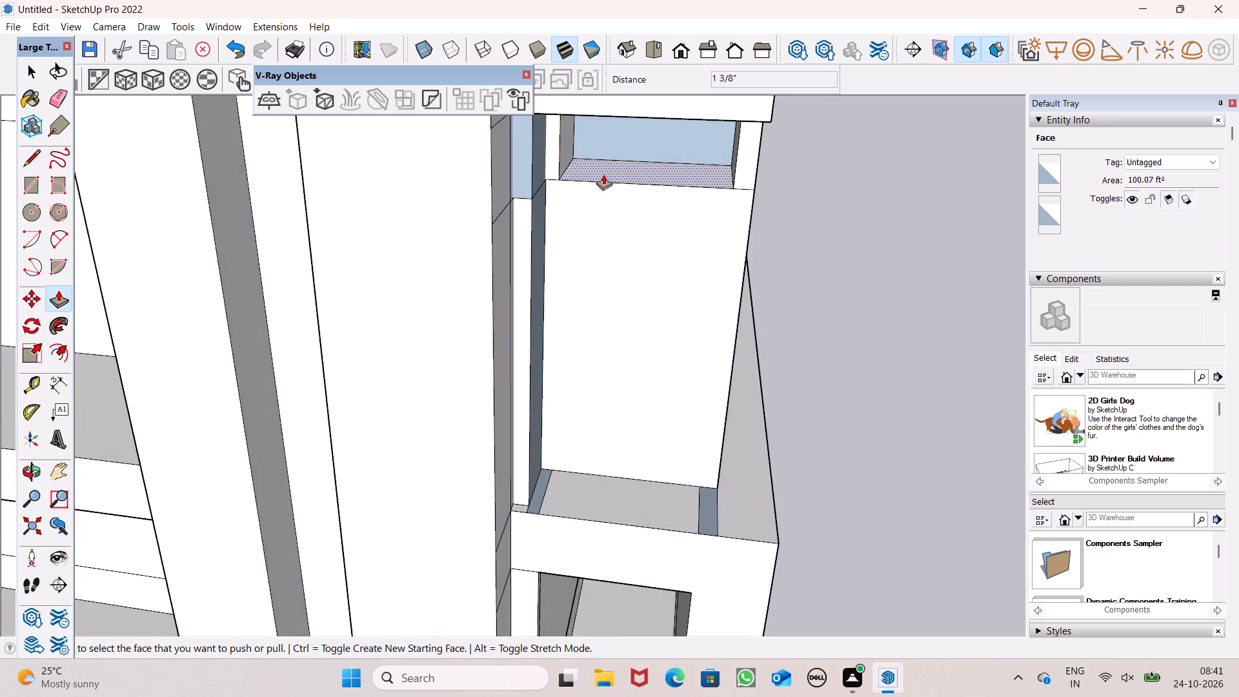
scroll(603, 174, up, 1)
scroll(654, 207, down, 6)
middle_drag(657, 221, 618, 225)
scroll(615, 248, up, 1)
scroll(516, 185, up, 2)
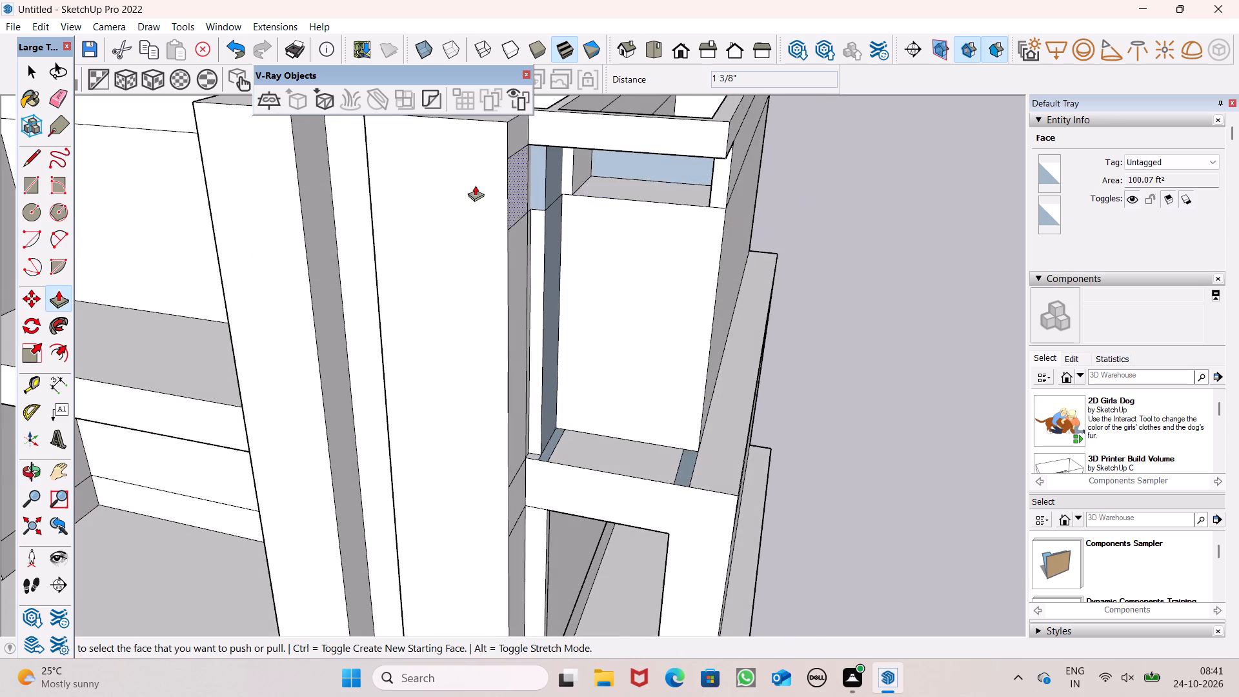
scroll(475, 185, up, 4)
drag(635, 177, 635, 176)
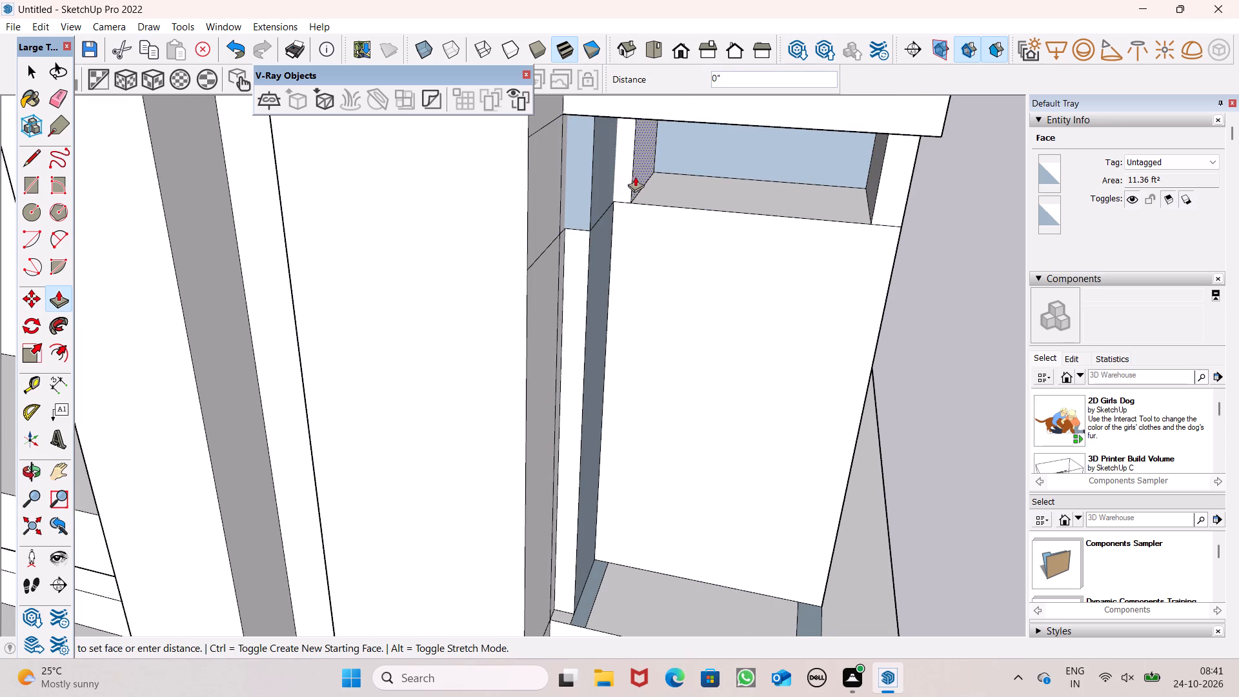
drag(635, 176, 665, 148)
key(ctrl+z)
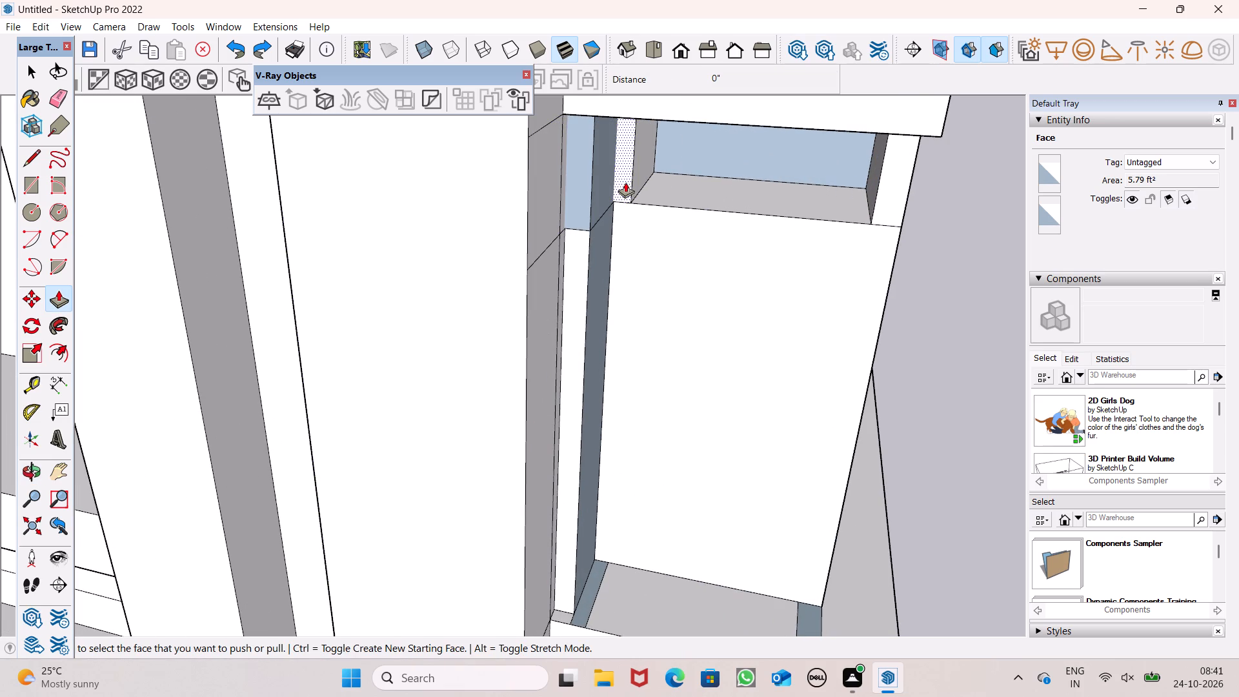
Push the narrow wall piece between the columns and the opening under the upper front beam inward 3' 9 7/16".
drag(625, 181, 681, 130)
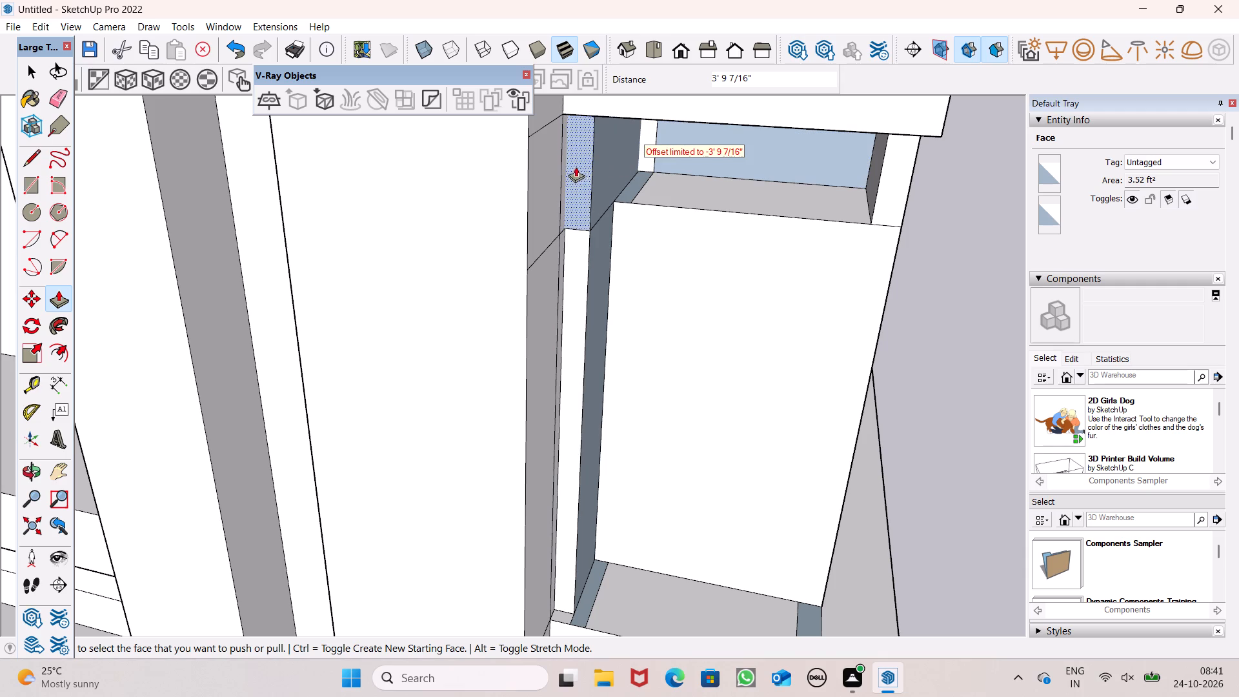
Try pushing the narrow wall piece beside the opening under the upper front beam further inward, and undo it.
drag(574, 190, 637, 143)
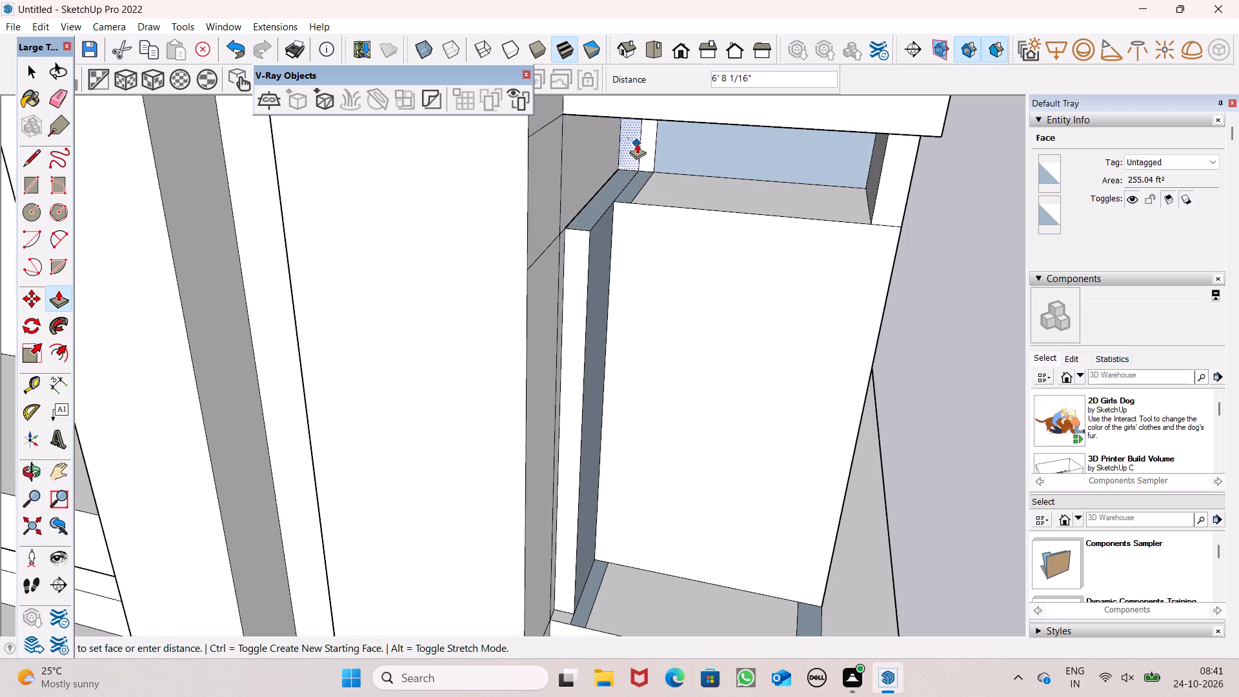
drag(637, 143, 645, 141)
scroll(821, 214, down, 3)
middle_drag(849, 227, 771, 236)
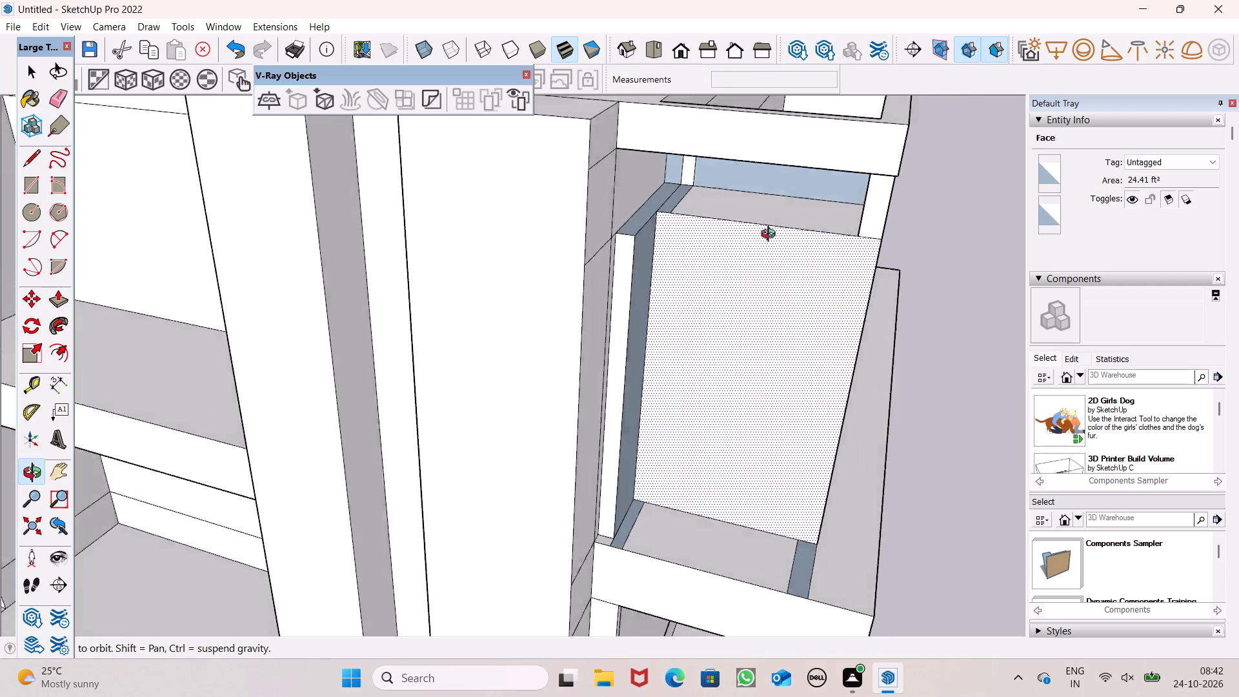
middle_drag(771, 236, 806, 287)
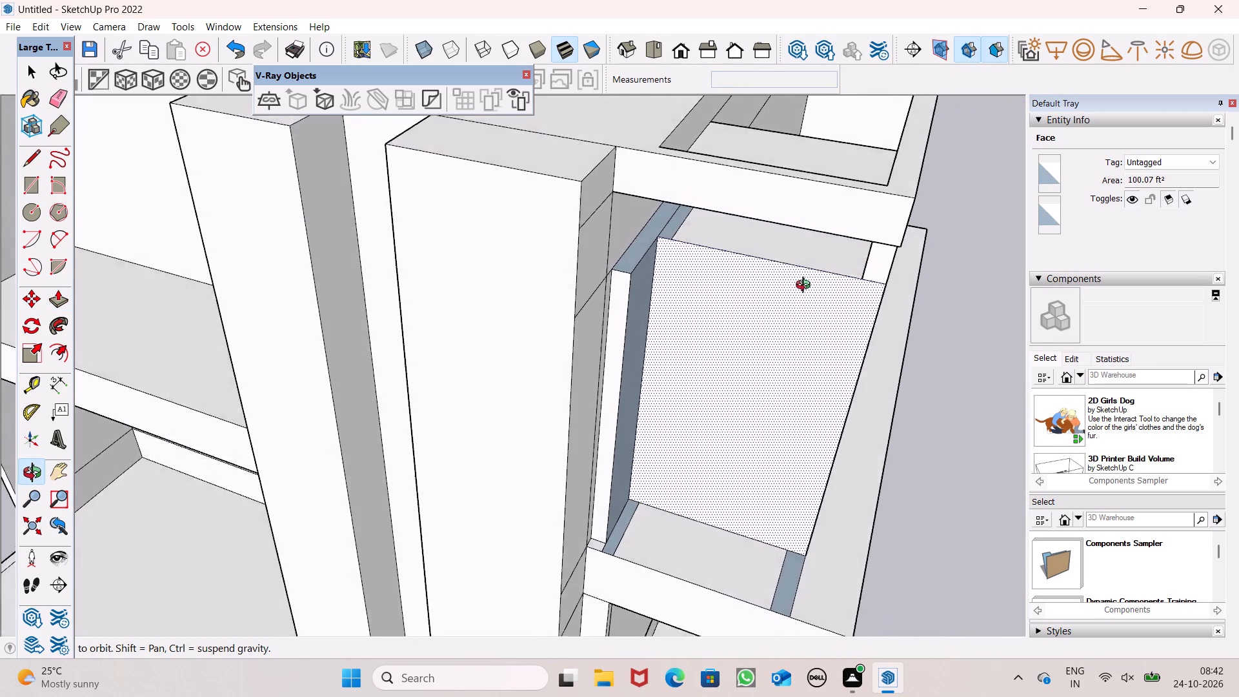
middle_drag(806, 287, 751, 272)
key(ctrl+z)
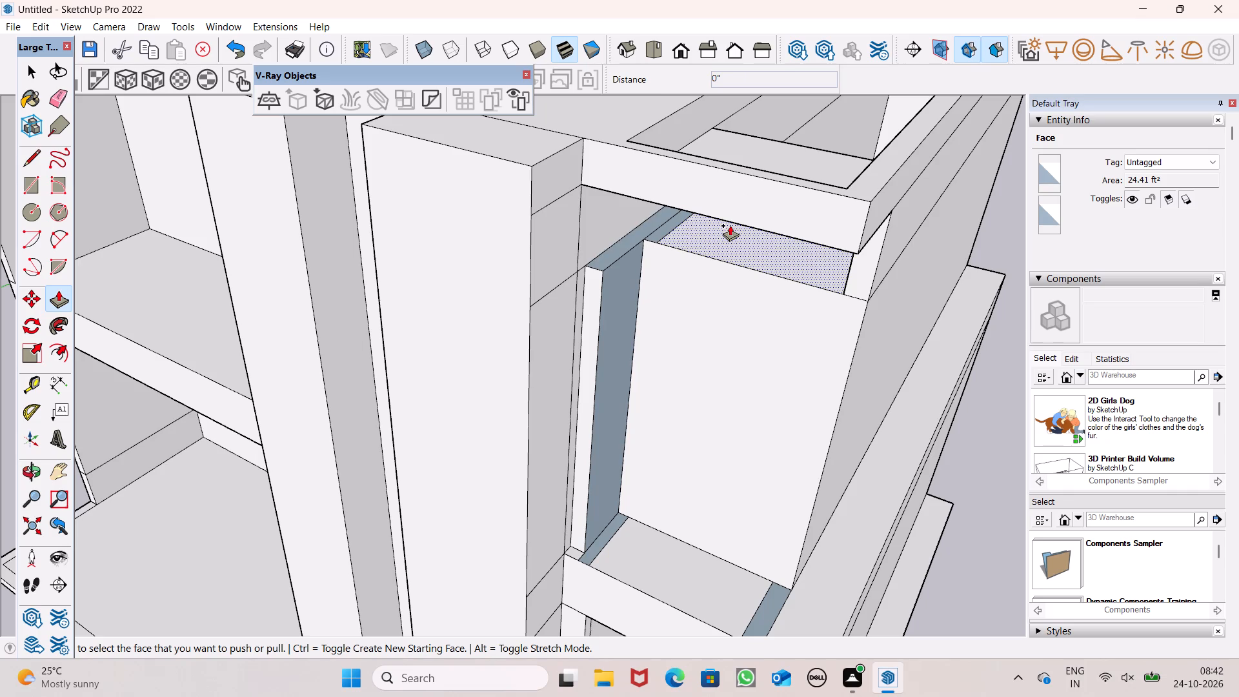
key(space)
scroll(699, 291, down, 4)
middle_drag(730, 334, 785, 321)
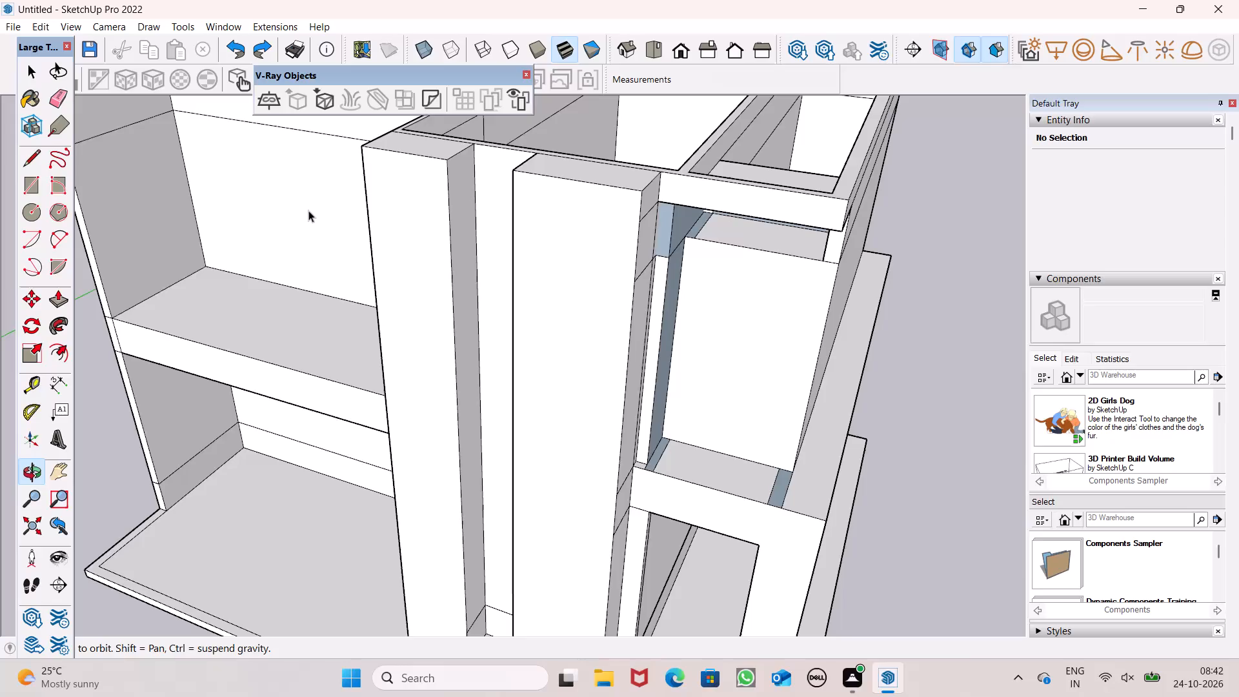
Push the tall panel under the upper front beam back to line up with the wall face behind it.
click(63, 305)
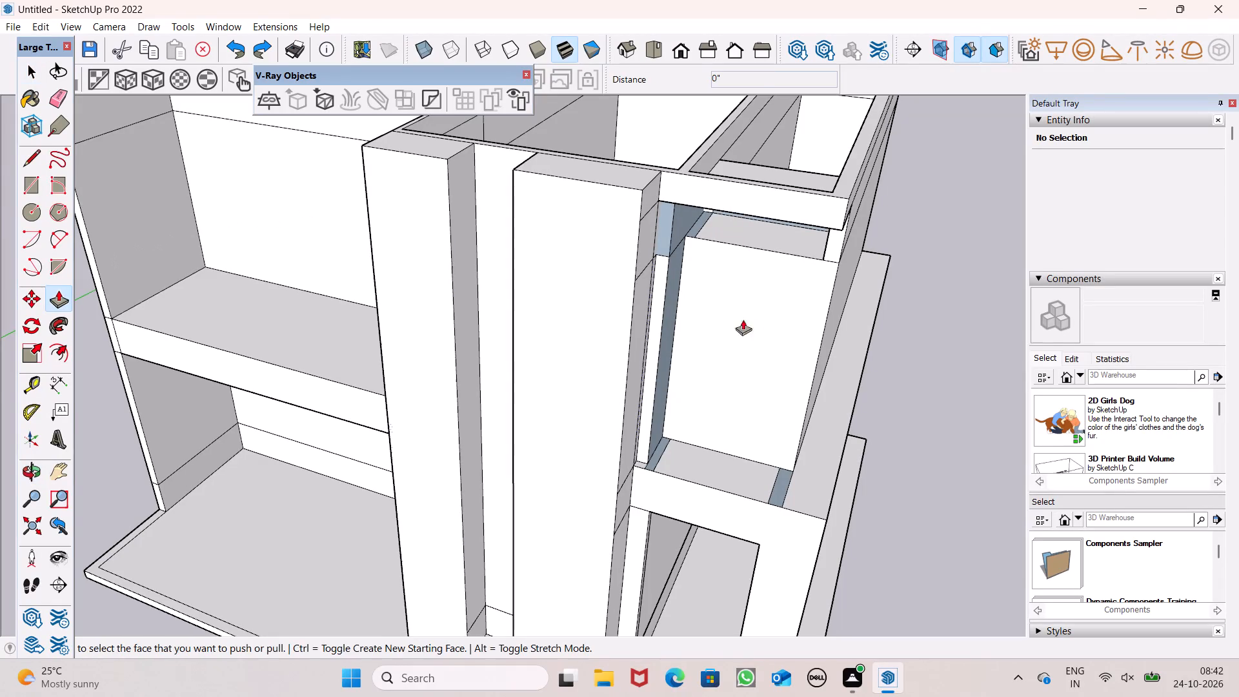
middle_drag(789, 316, 818, 250)
scroll(790, 307, up, 1)
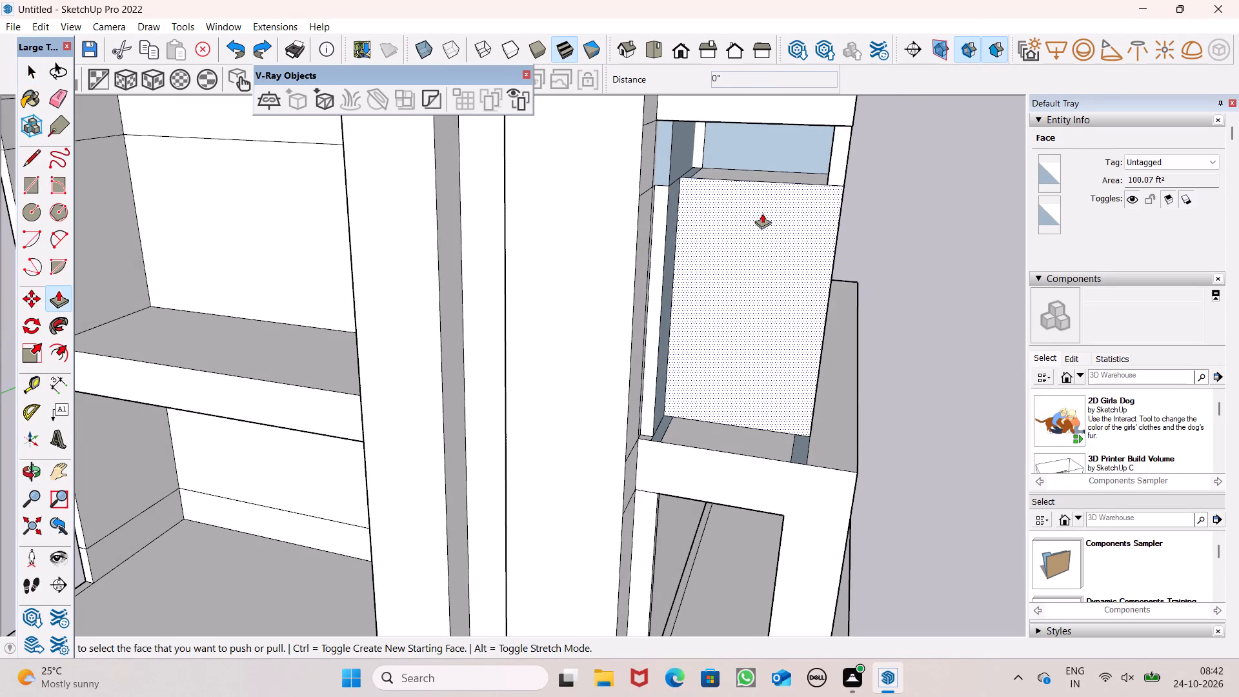
middle_drag(812, 236, 792, 263)
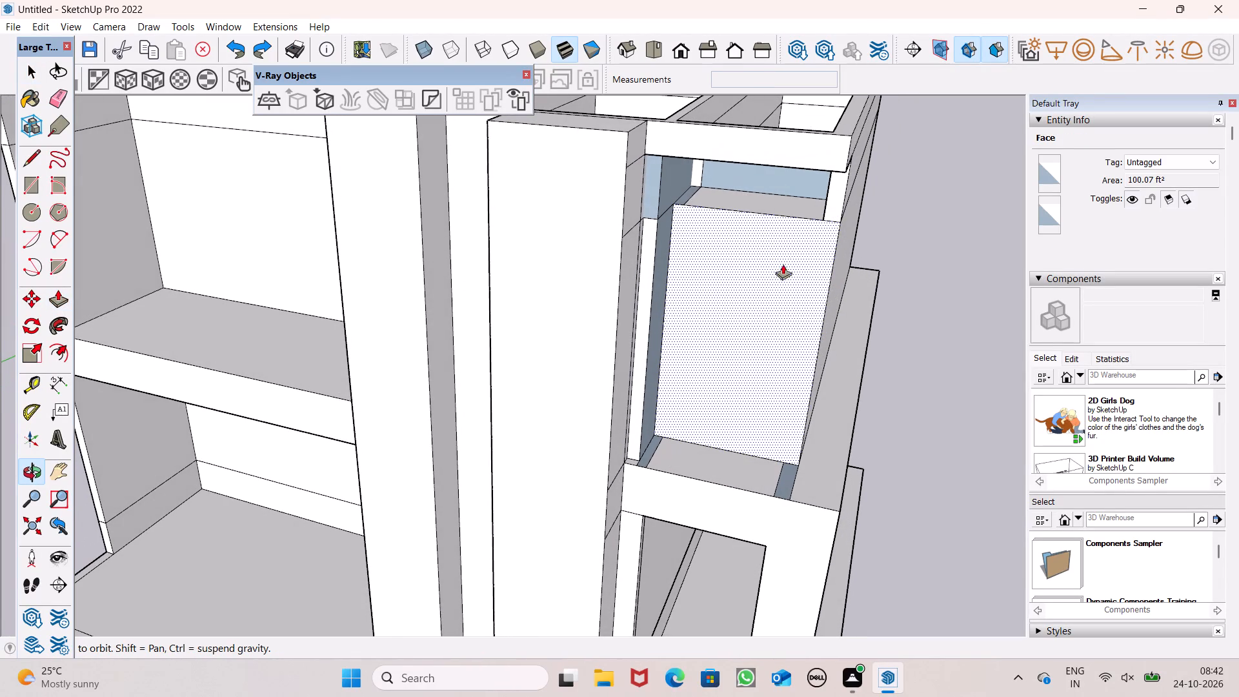
drag(768, 274, 778, 204)
click(781, 199)
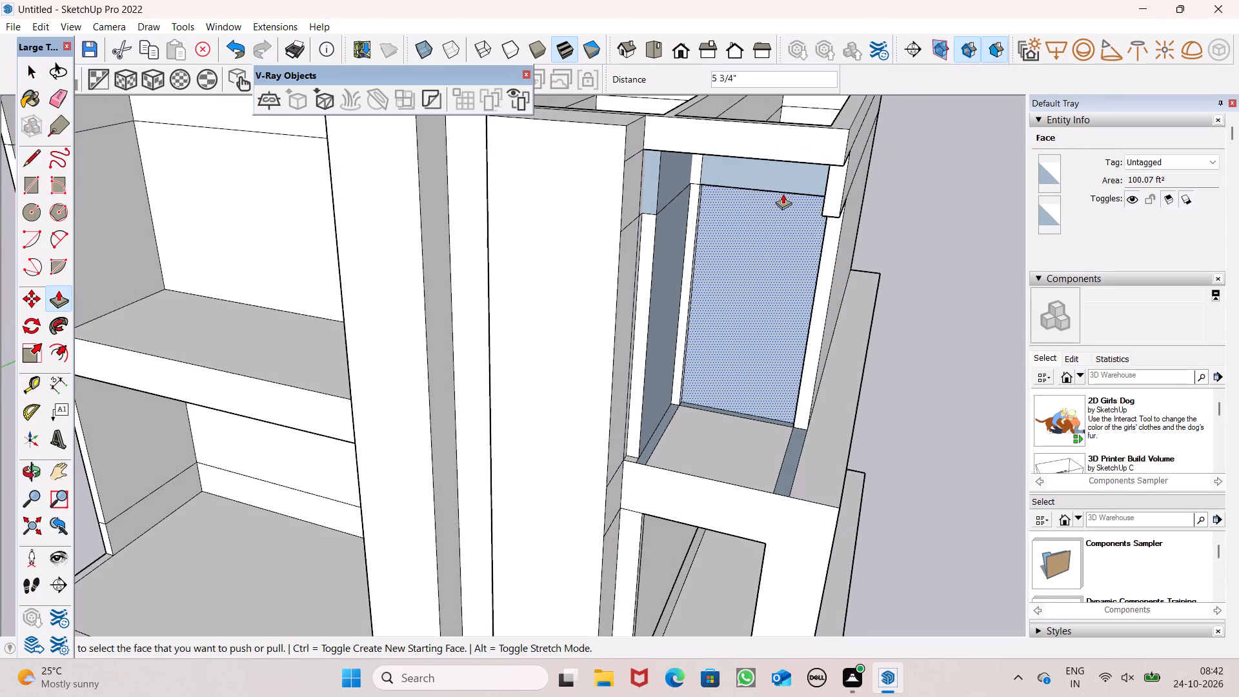
key(ctrl+z)
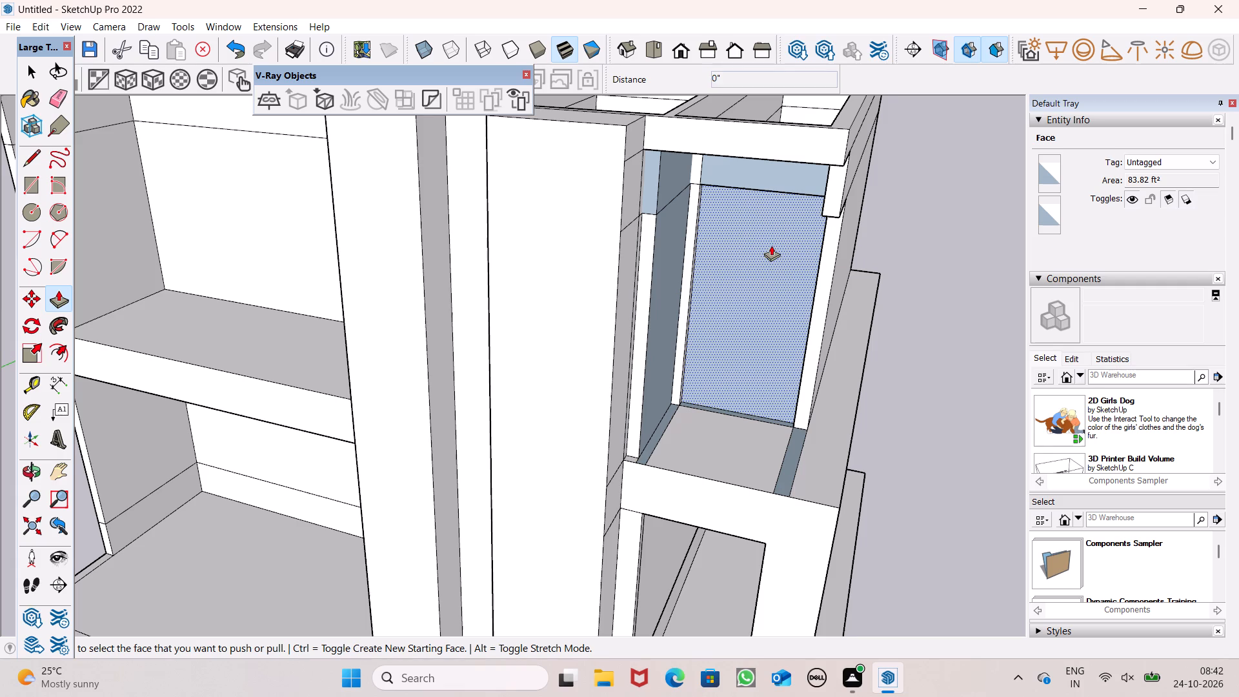
Examine the recess's back wall, the edge between its upper and lower faces, and the whole front from several angles.
middle_drag(812, 255, 821, 298)
scroll(821, 298, up, 1)
middle_drag(713, 241, 719, 228)
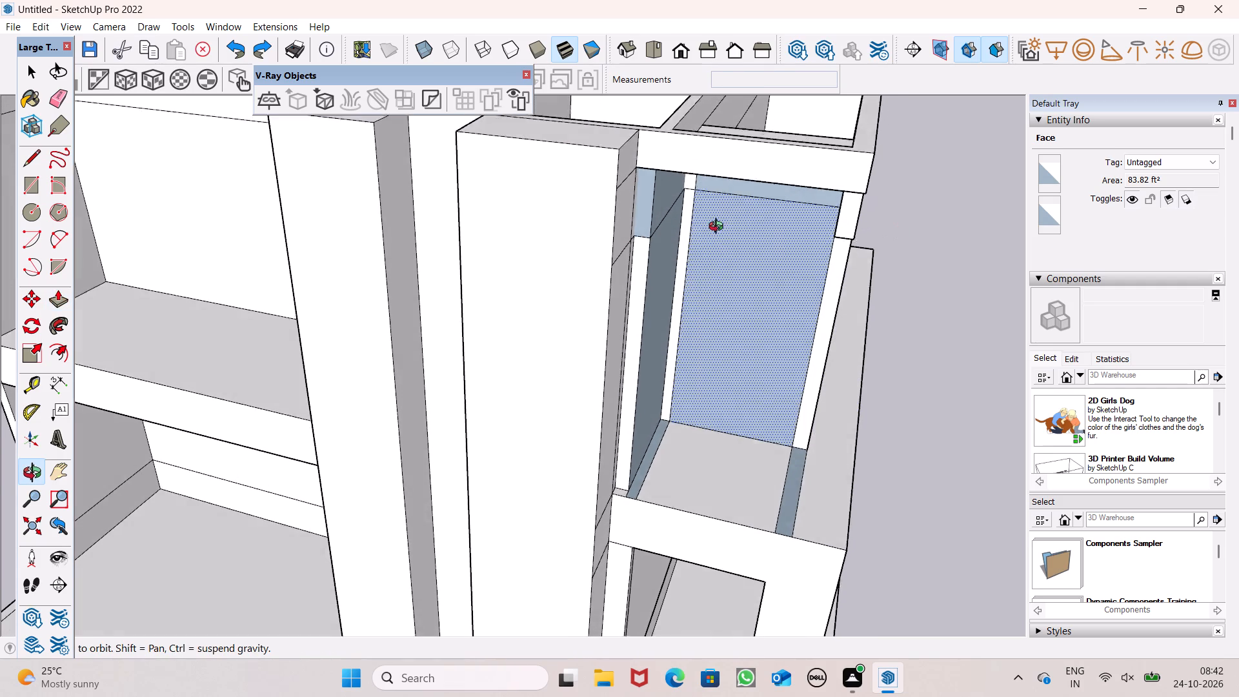
middle_drag(719, 228, 567, 78)
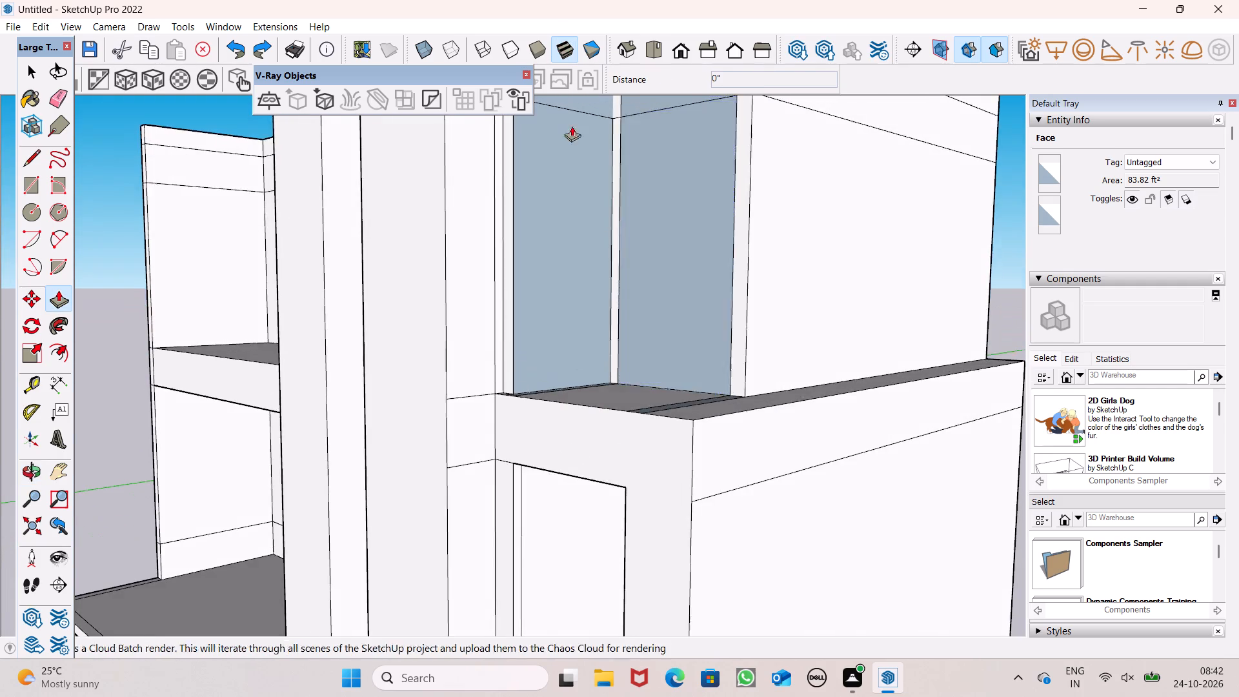
scroll(801, 385, down, 6)
scroll(734, 267, up, 9)
middle_drag(734, 236, 766, 183)
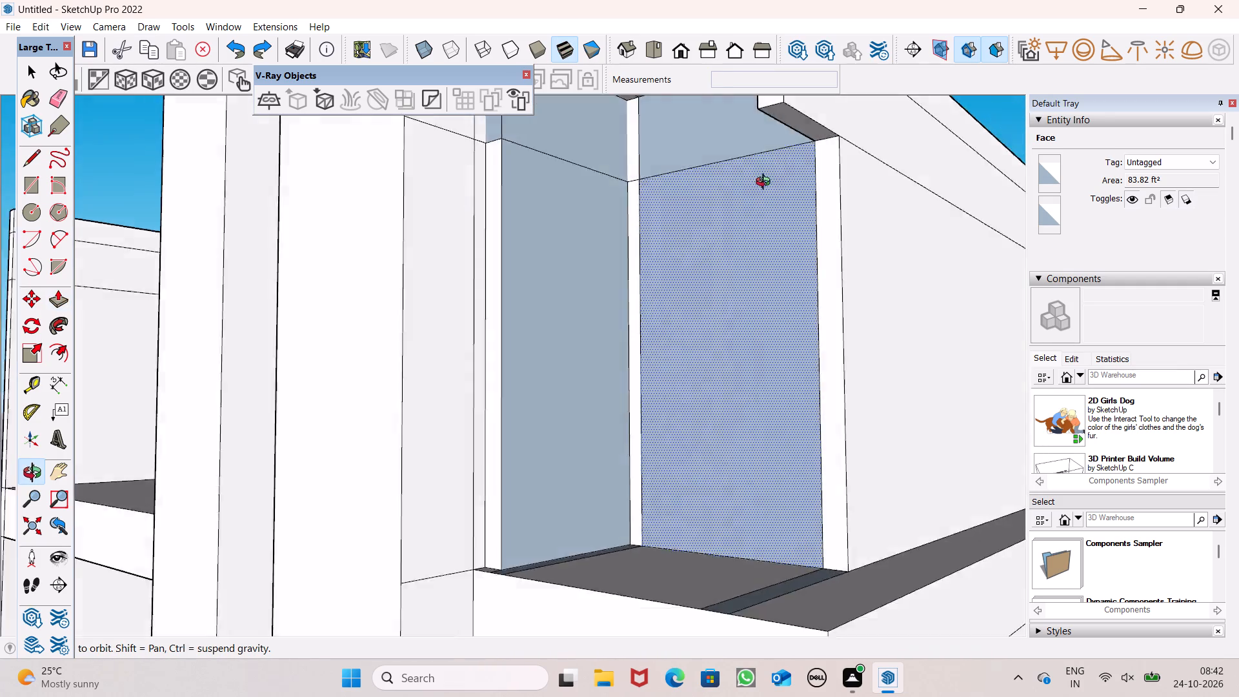
middle_drag(766, 183, 887, 164)
scroll(800, 161, up, 1)
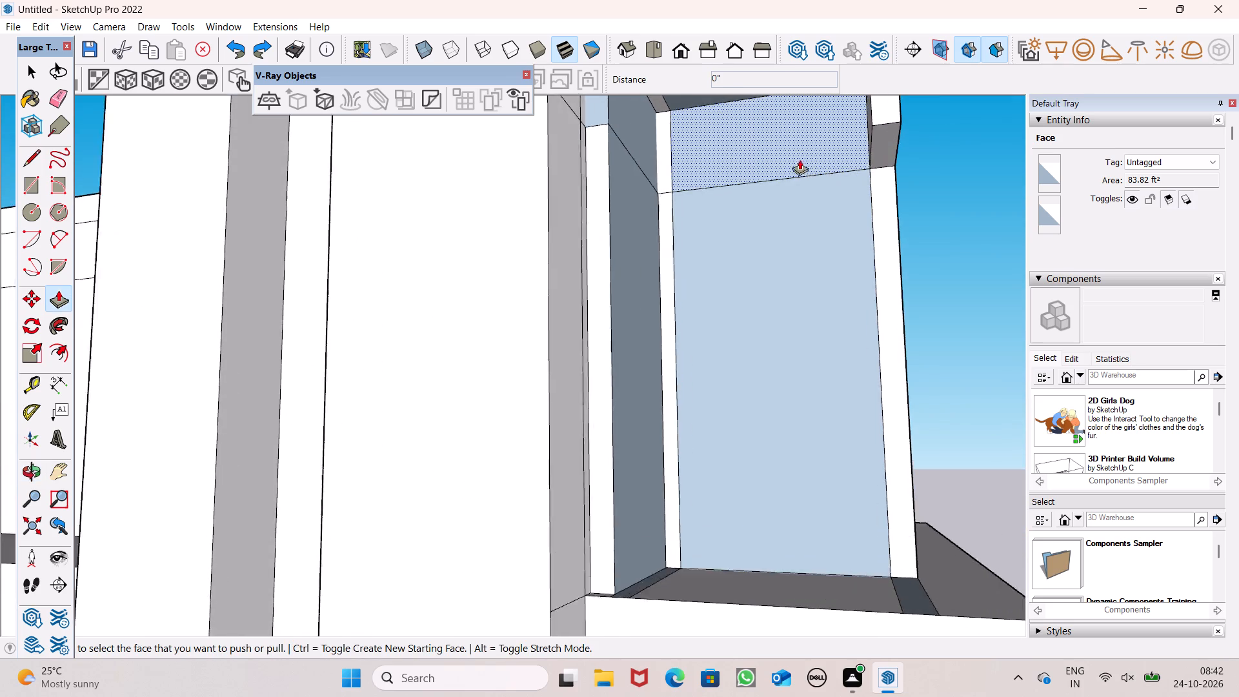
scroll(800, 159, up, 15)
middle_drag(860, 200, 879, 109)
scroll(860, 200, up, 1)
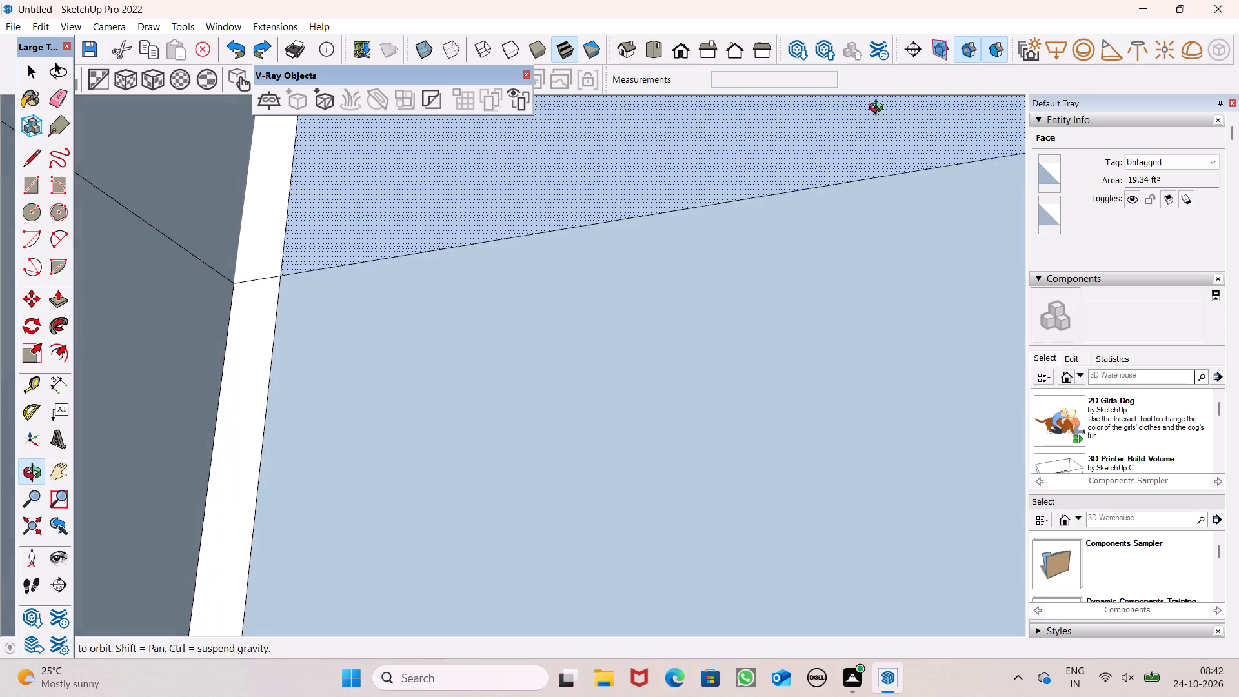
middle_drag(879, 109, 907, 19)
scroll(659, 227, up, 5)
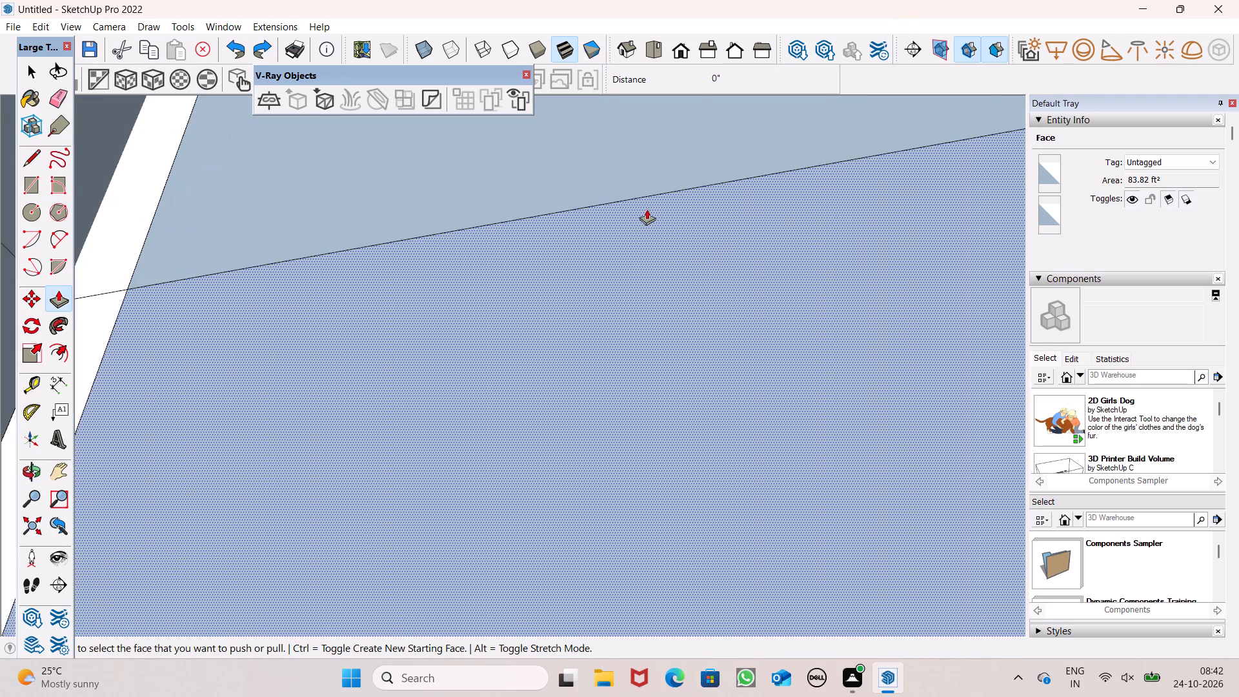
scroll(607, 189, up, 16)
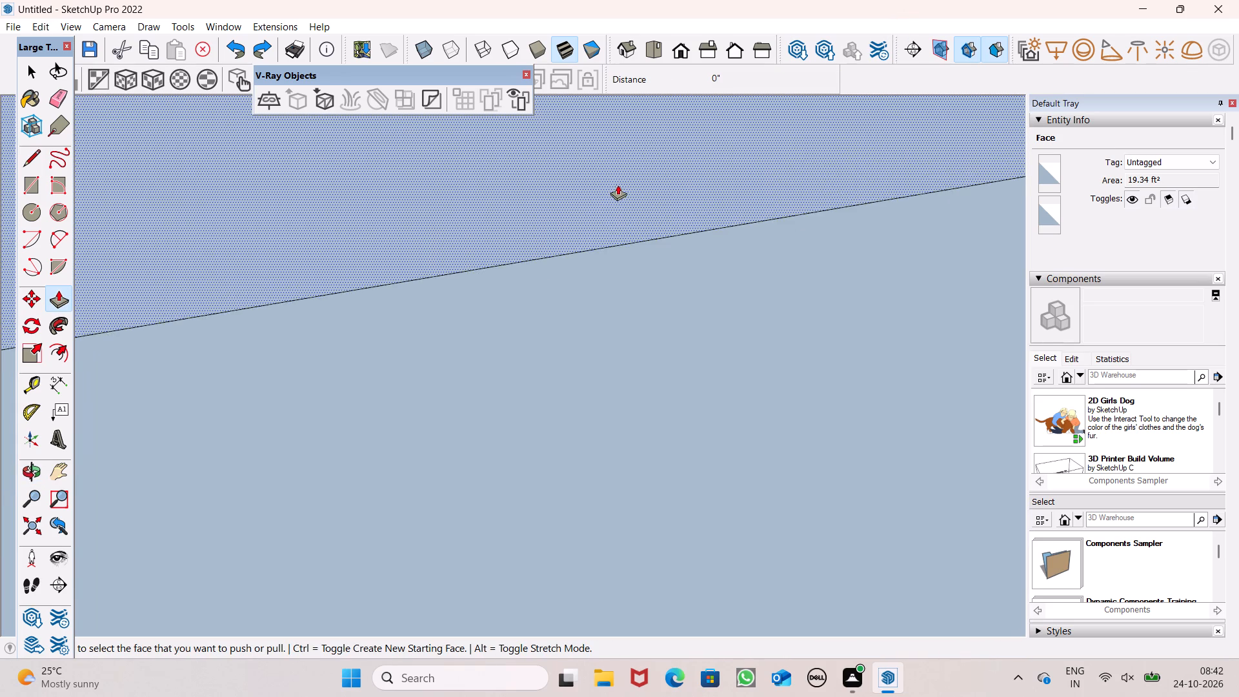
scroll(622, 195, down, 8)
scroll(714, 278, down, 9)
scroll(789, 312, down, 9)
scroll(740, 278, down, 12)
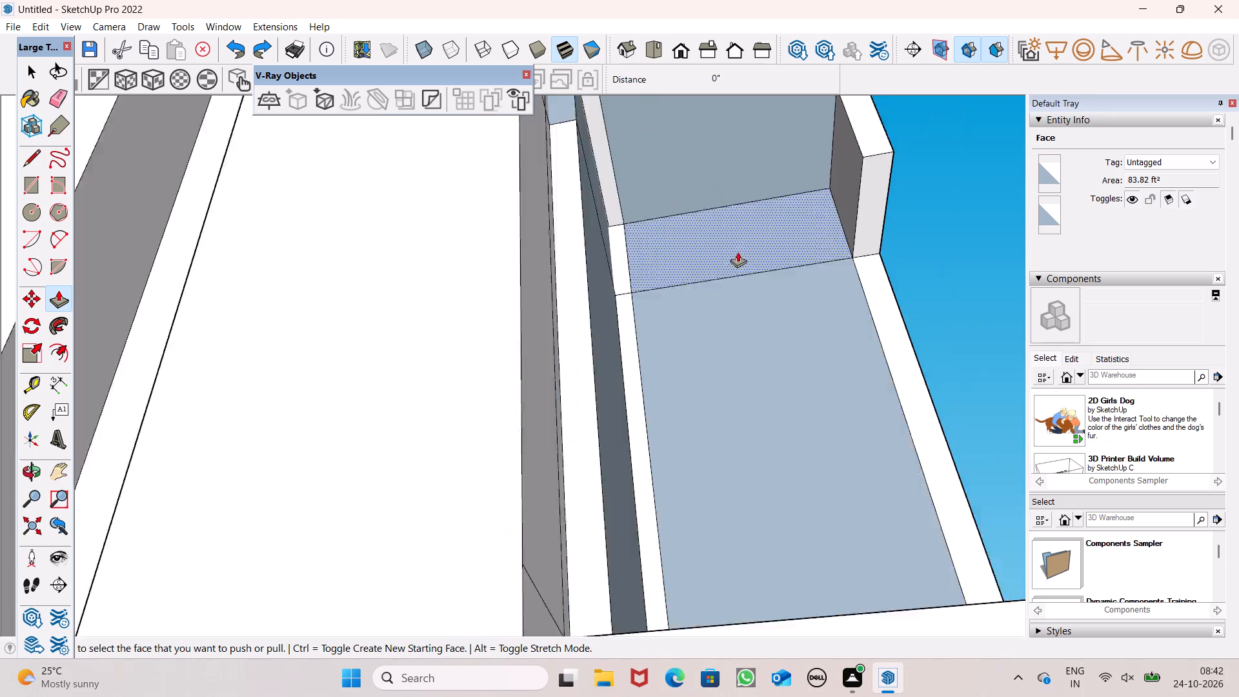
scroll(738, 252, down, 10)
middle_drag(731, 268, 759, 546)
scroll(758, 546, up, 1)
scroll(744, 418, down, 5)
middle_drag(827, 439, 789, 434)
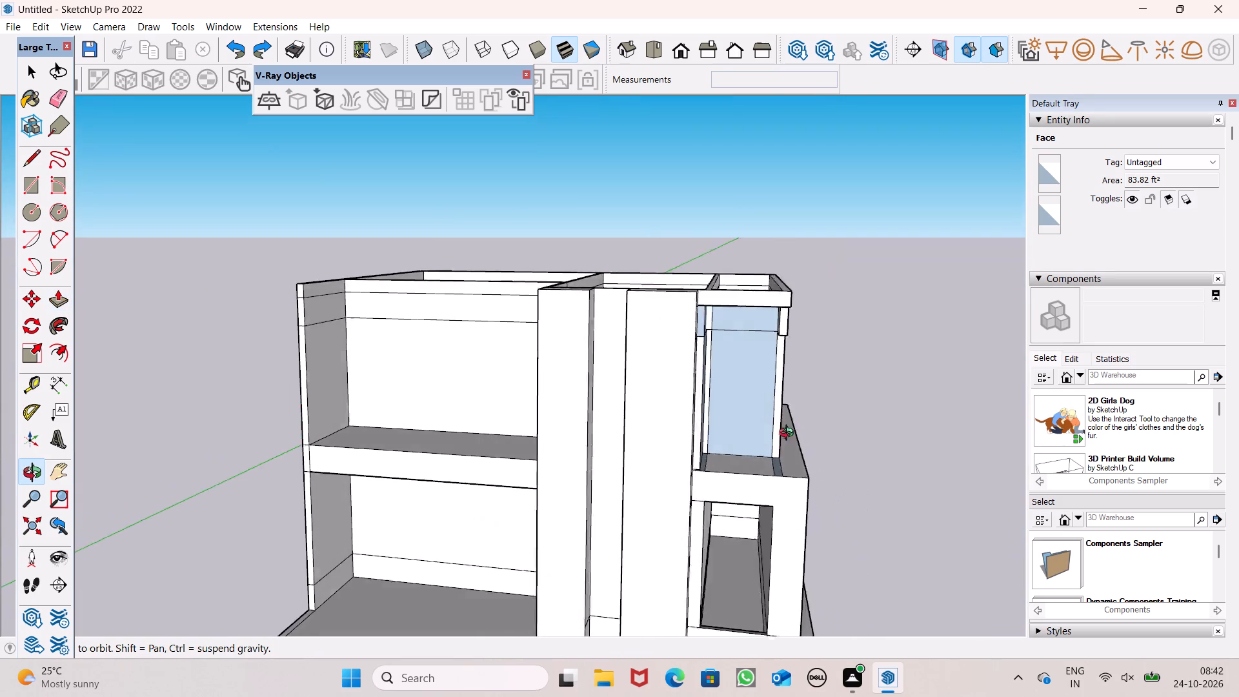
middle_drag(789, 434, 756, 465)
middle_drag(756, 478, 756, 497)
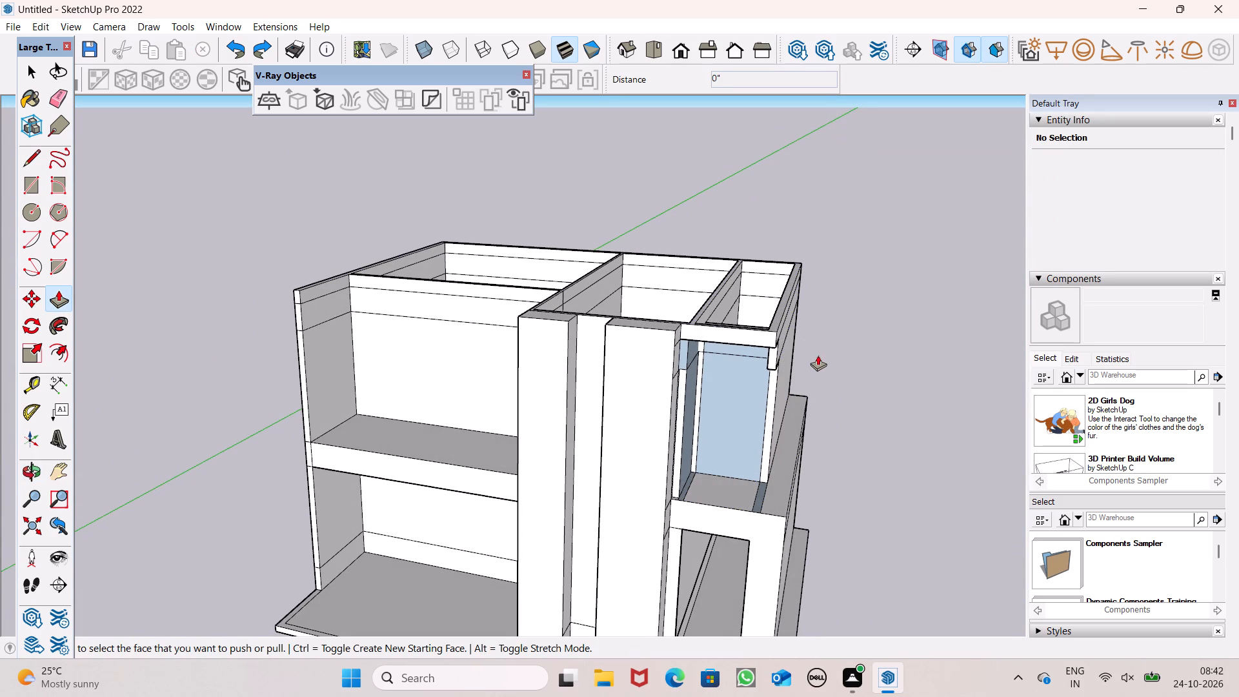
middle_drag(787, 365, 798, 161)
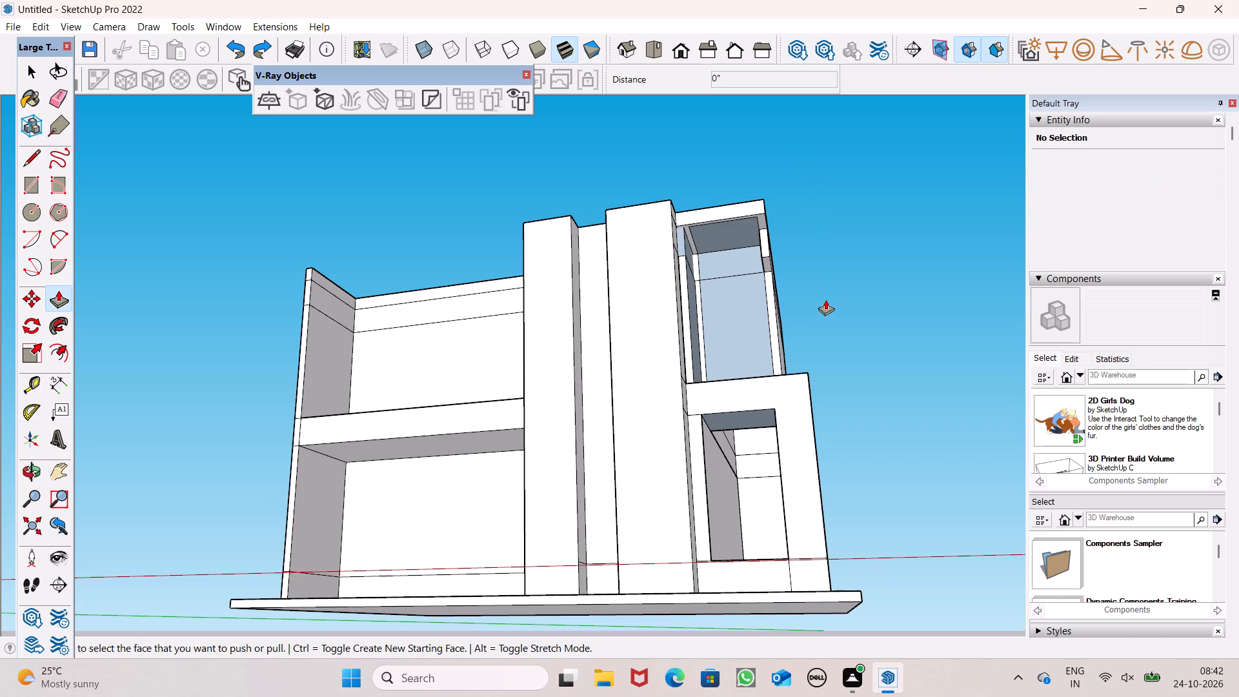
scroll(824, 287, down, 3)
middle_drag(813, 288, 808, 403)
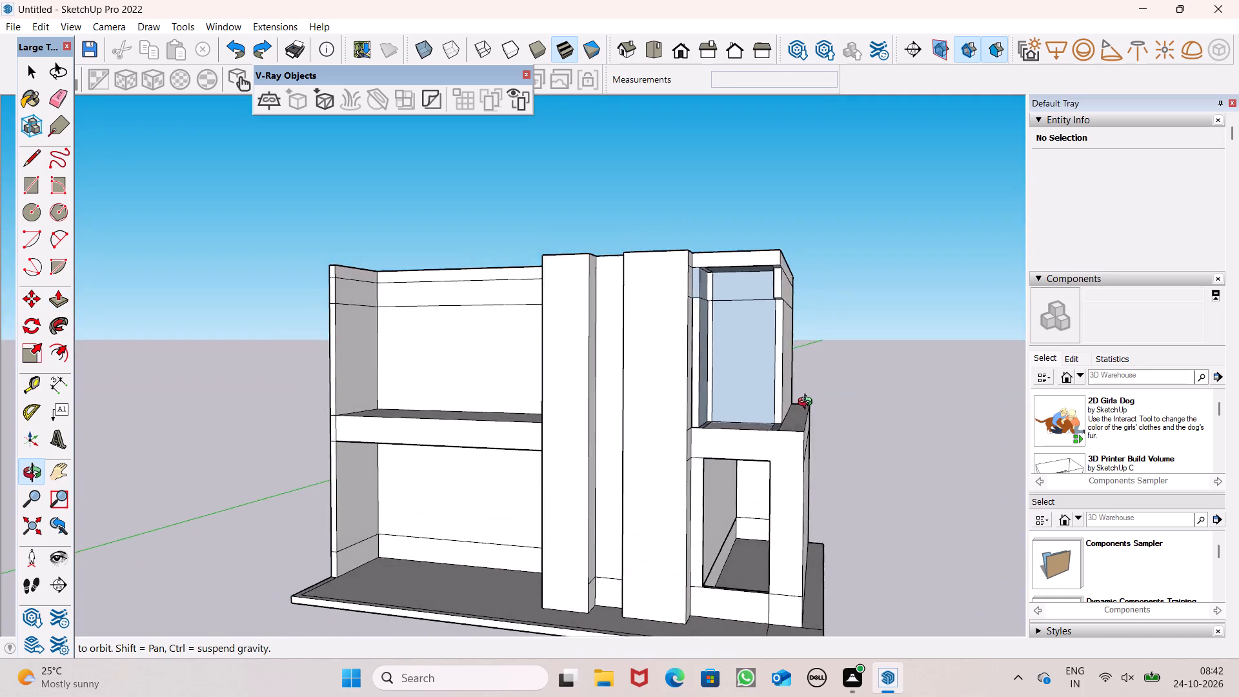
middle_drag(808, 403, 669, 430)
middle_drag(656, 486, 653, 522)
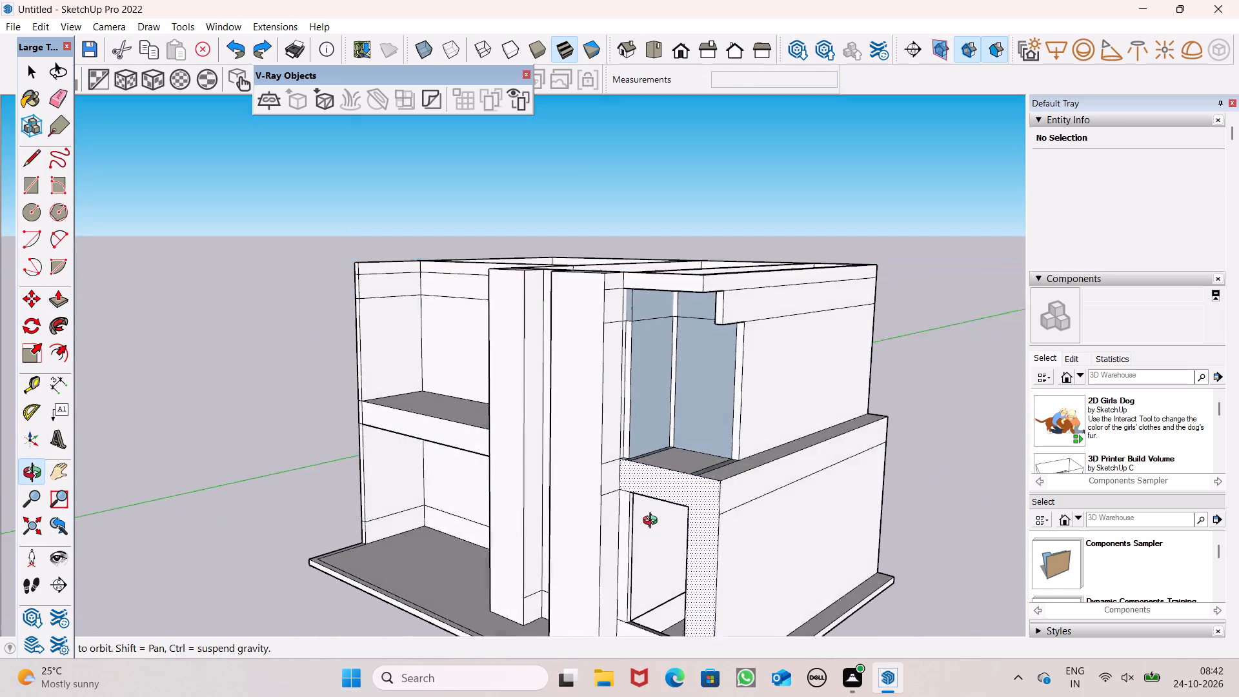
middle_drag(653, 522, 672, 558)
Pull the underside of the side wall's front stub down 9' 9 1/16" and a further 3' 2 15/16" to meet the lower level.
middle_drag(730, 387, 745, 111)
scroll(687, 214, up, 1)
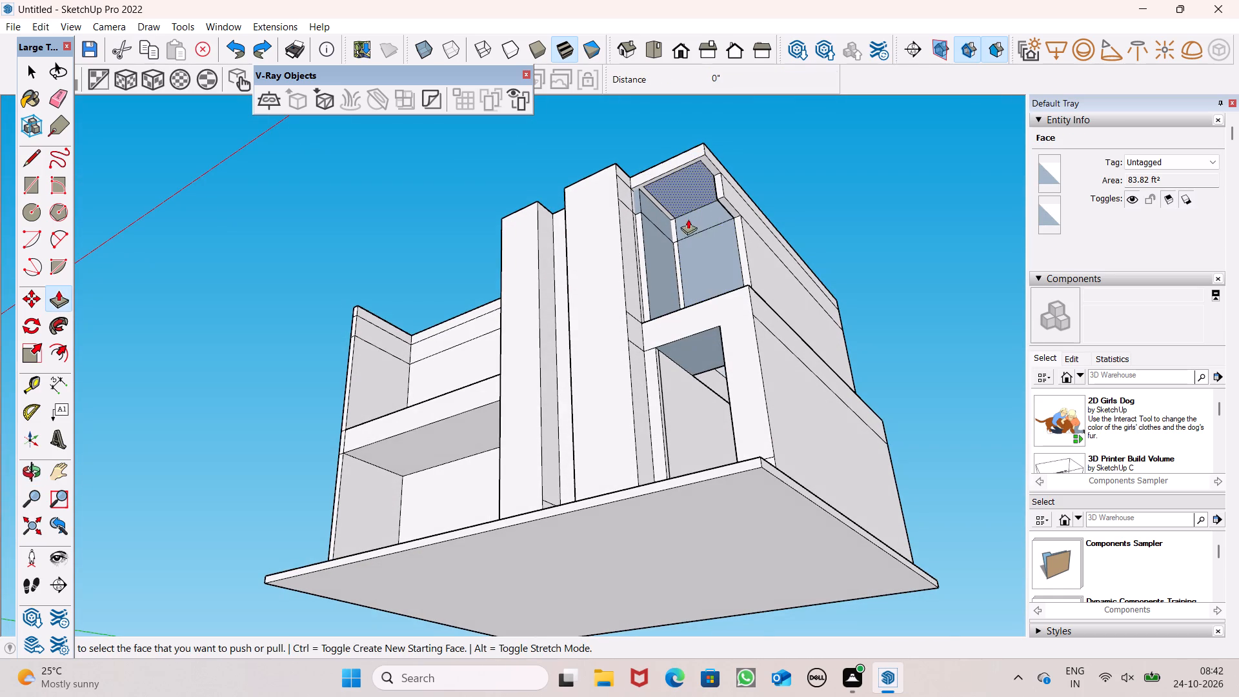
drag(730, 206, 748, 298)
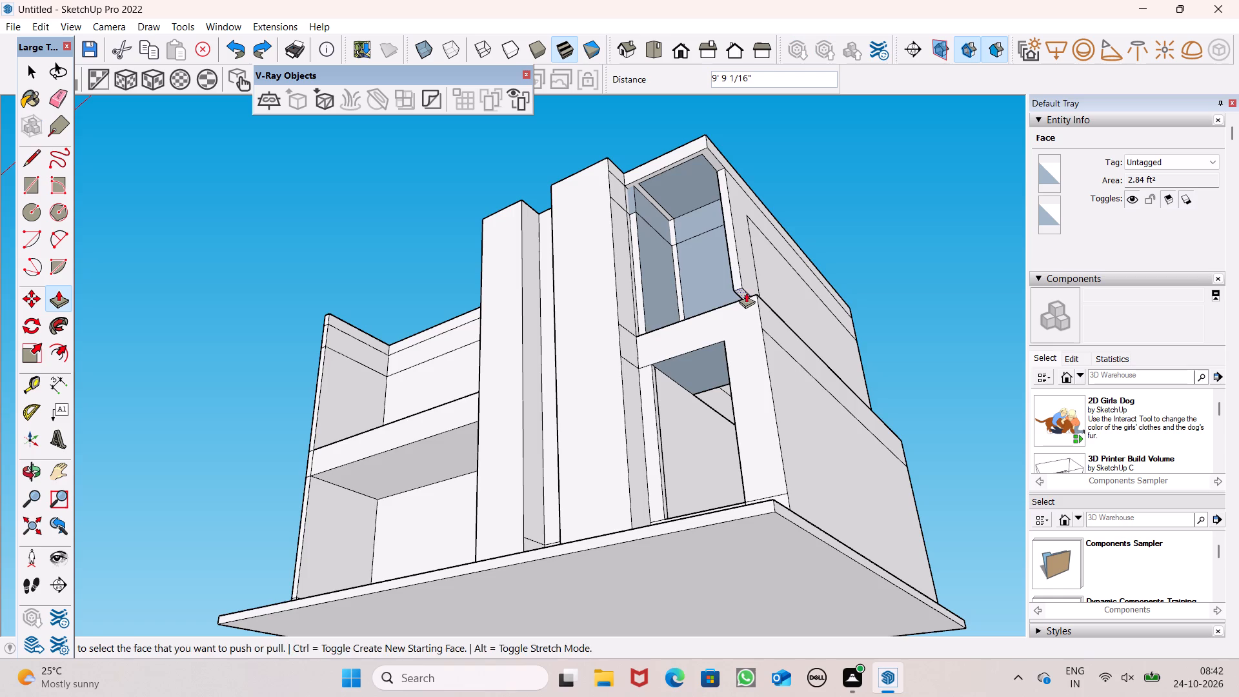
middle_drag(748, 287, 747, 516)
scroll(740, 470, up, 1)
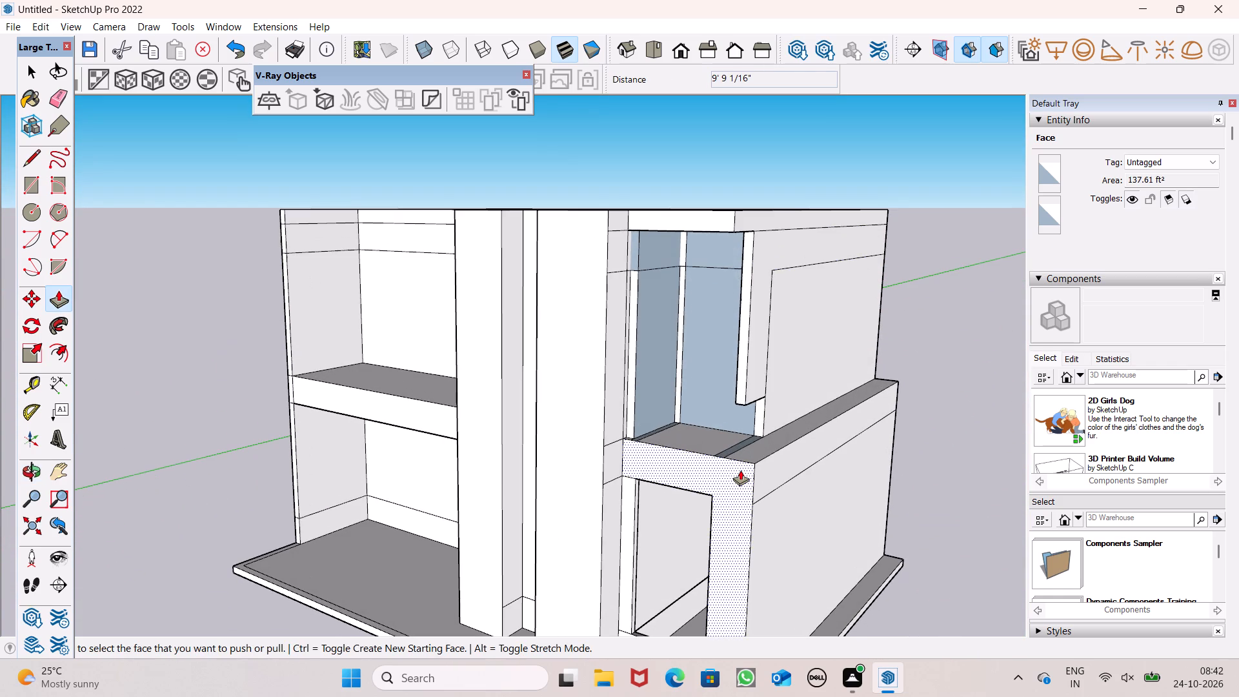
scroll(728, 397, up, 2)
middle_drag(763, 399, 765, 287)
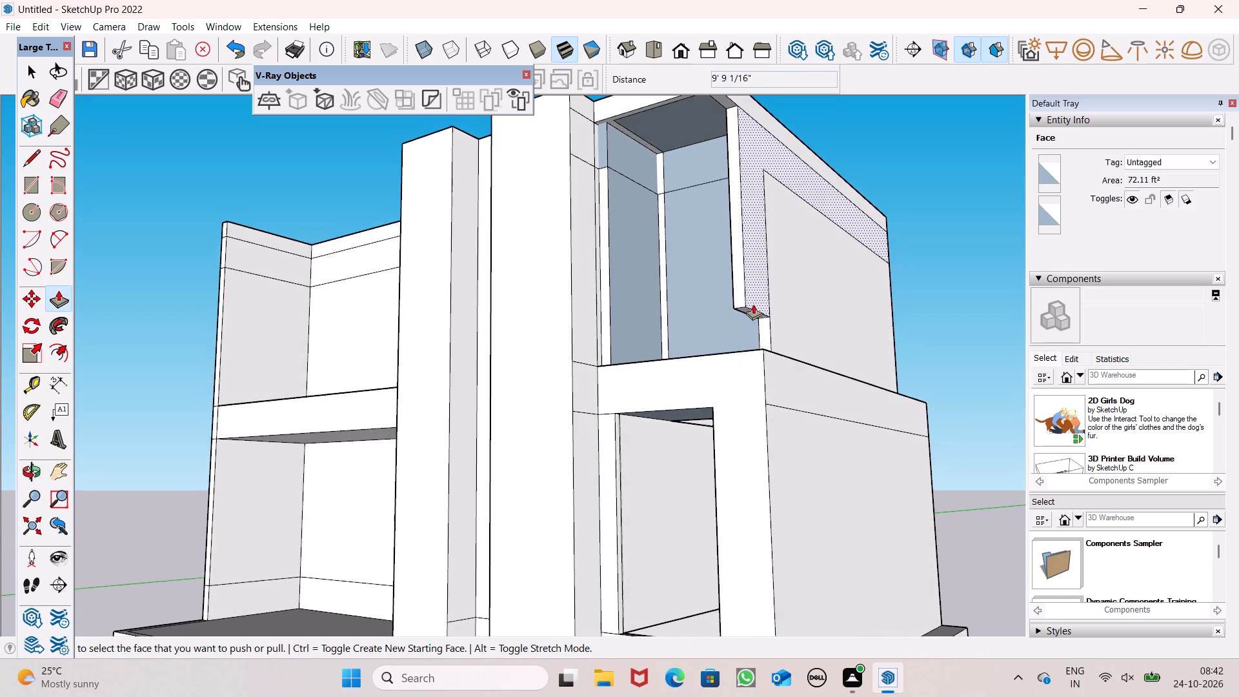
scroll(747, 311, up, 4)
drag(747, 310, 767, 361)
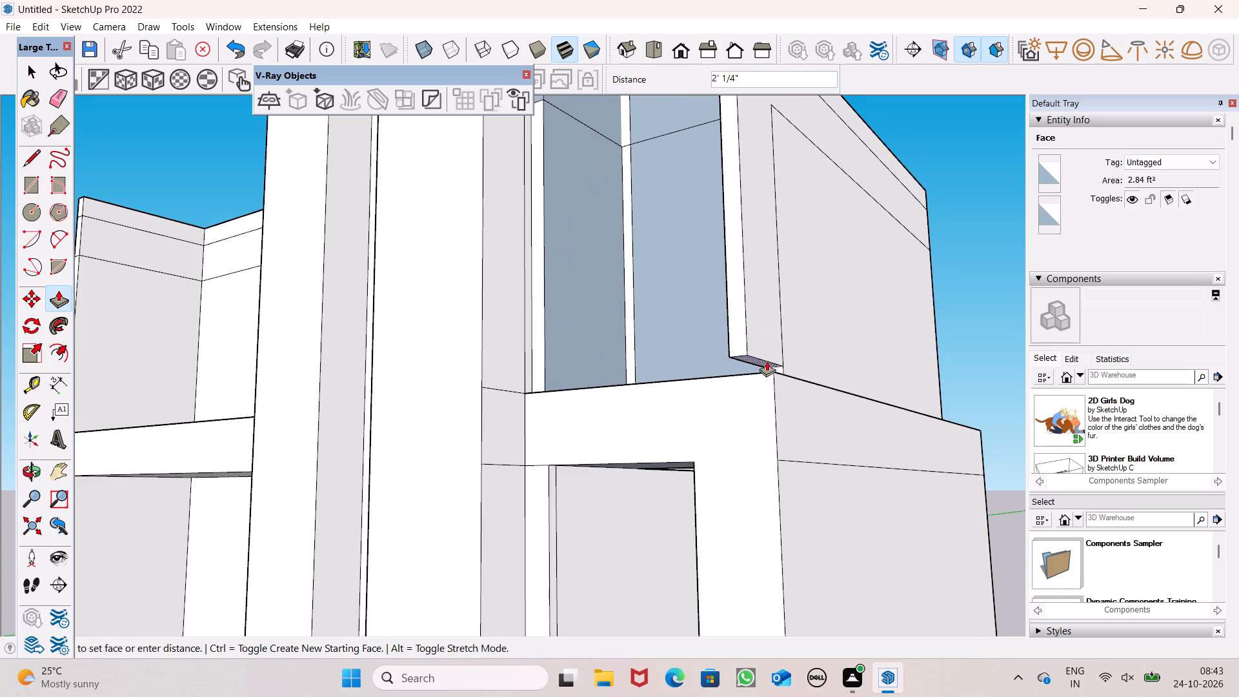
drag(767, 361, 771, 374)
Push the narrow wall strip between the column and the upper recess inward 2' 10 5/8", and the piece above it to match.
middle_drag(784, 367, 817, 600)
scroll(850, 470, down, 5)
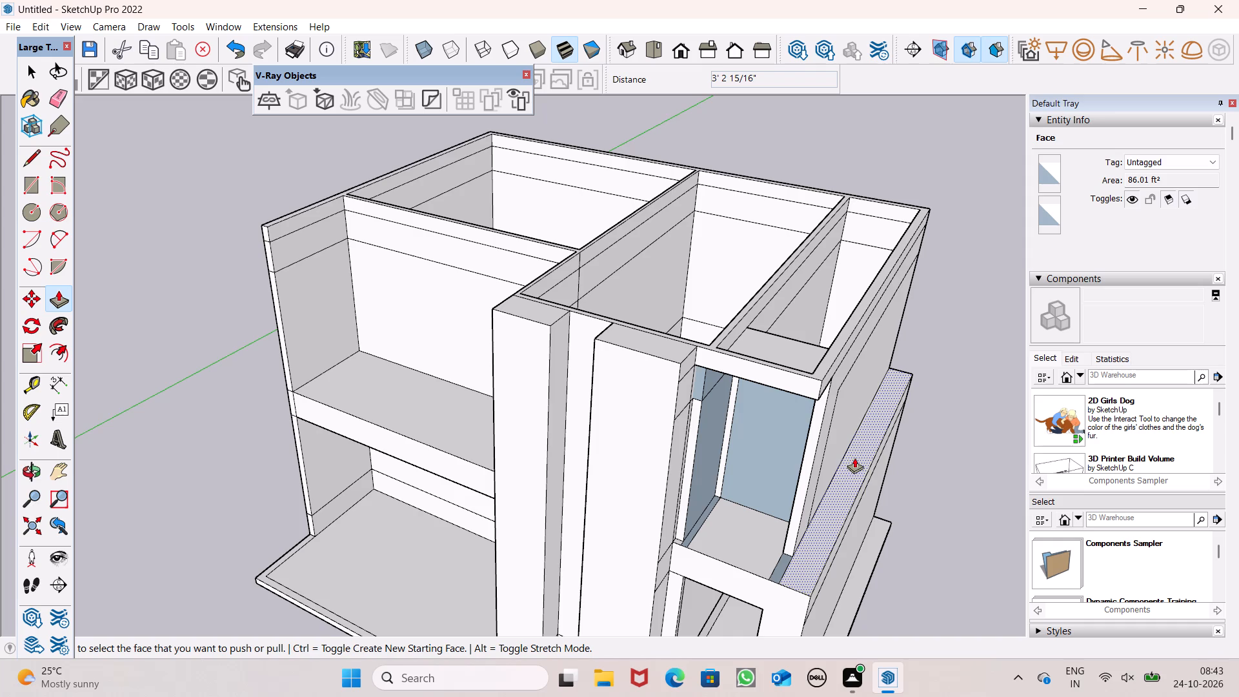
scroll(730, 429, down, 2)
middle_drag(772, 492, 785, 499)
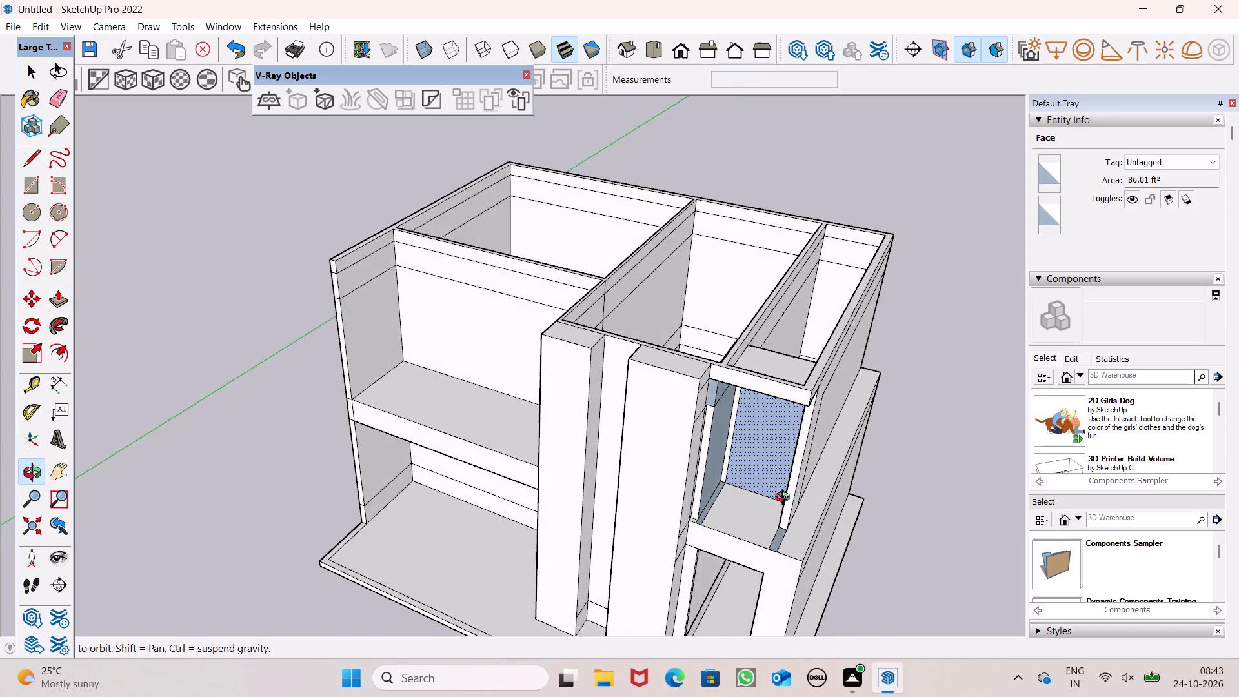
middle_drag(785, 499, 803, 483)
scroll(769, 432, up, 5)
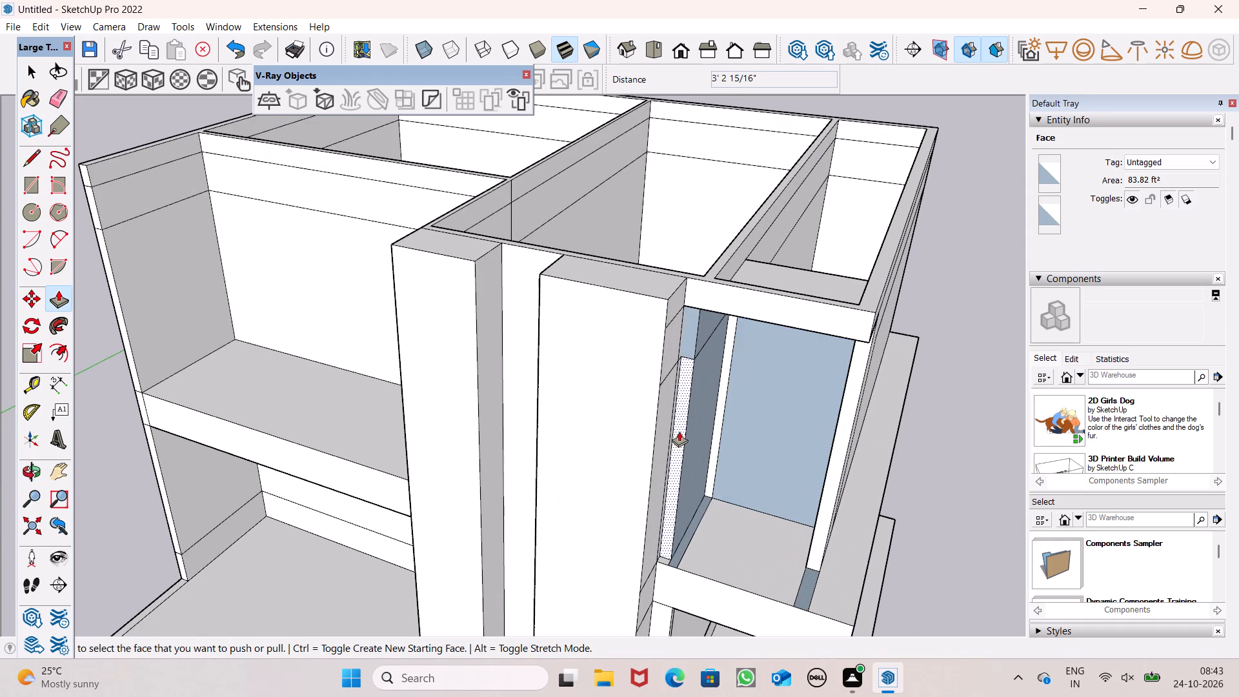
drag(678, 444, 691, 434)
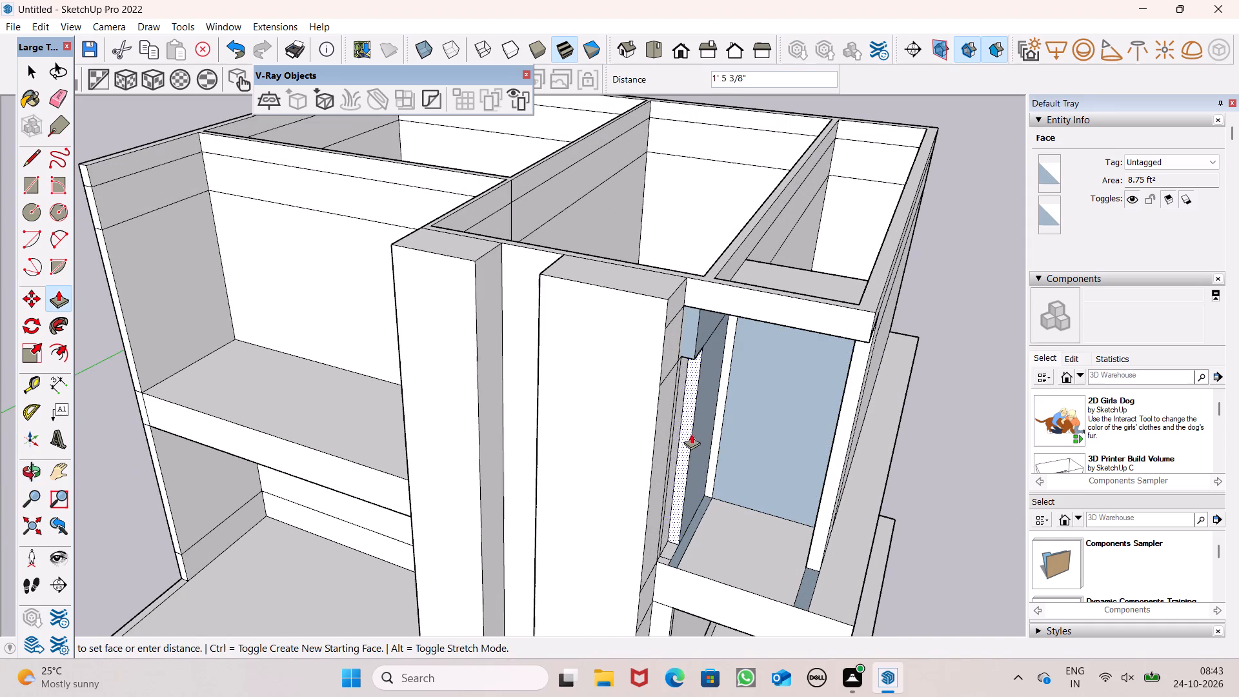
drag(691, 434, 809, 562)
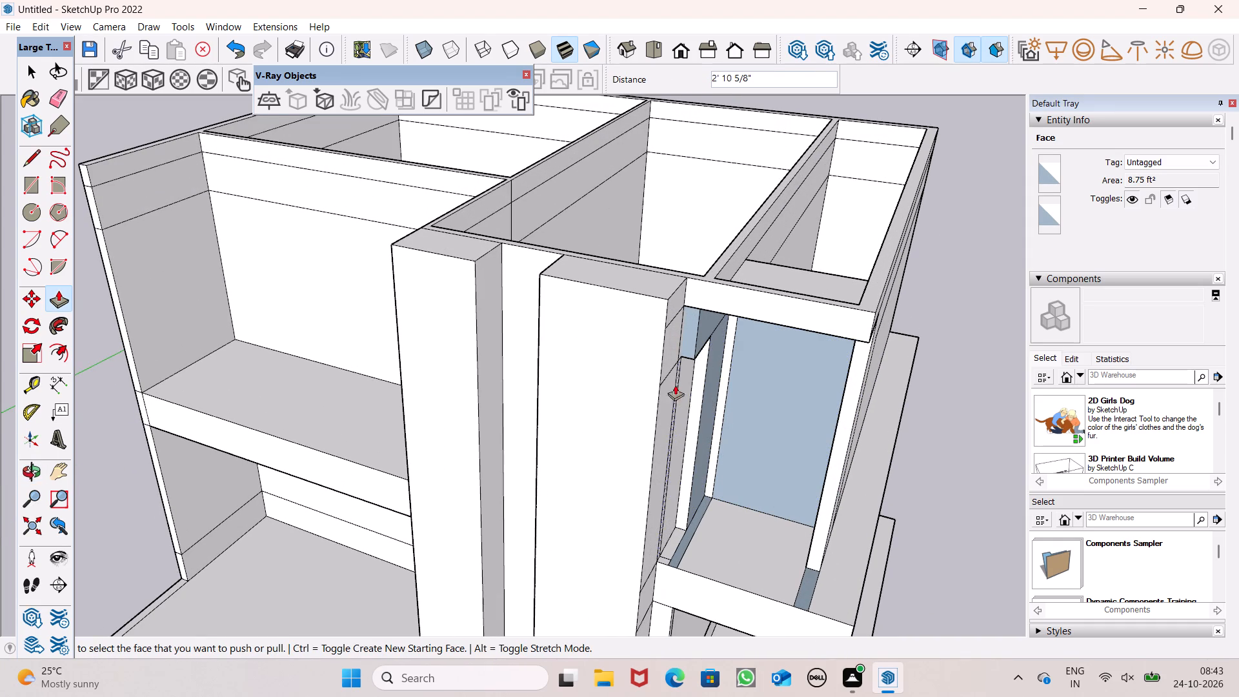
drag(689, 352, 704, 356)
middle_drag(709, 400, 636, 439)
scroll(692, 315, down, 3)
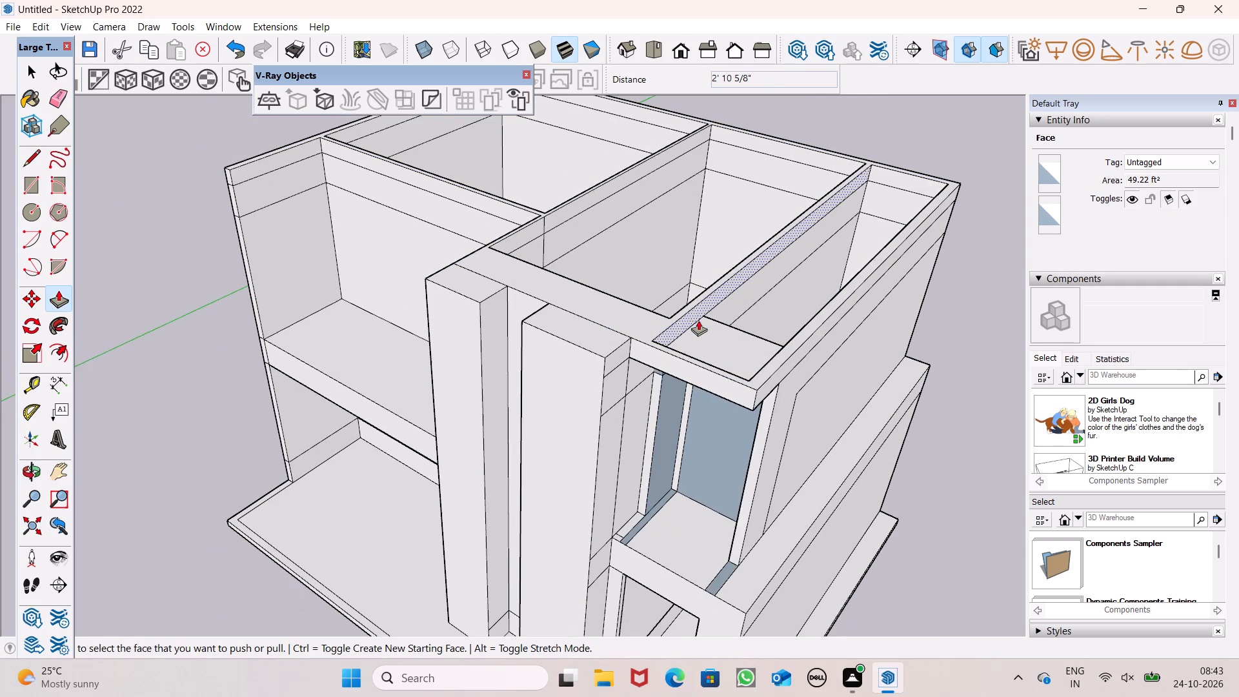
key(space)
scroll(705, 320, down, 5)
middle_drag(686, 378, 426, 601)
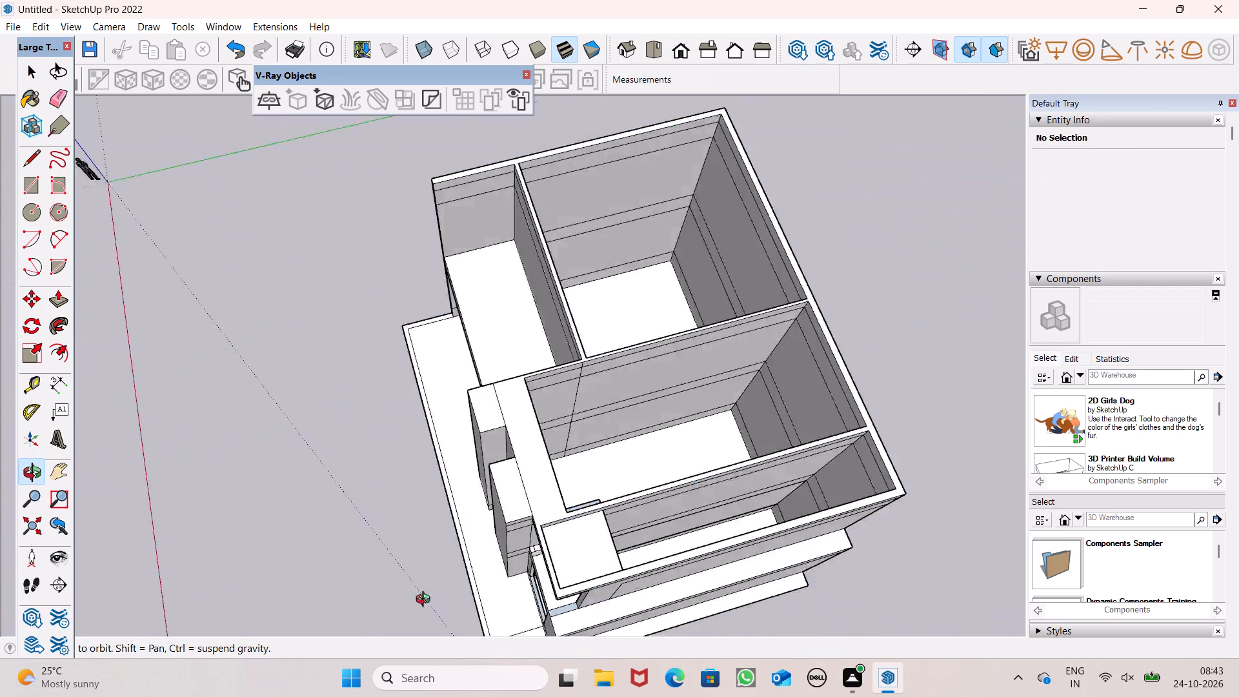
Undo the last push on the piece above the narrow wall strip beside the column.
middle_drag(426, 601, 787, 415)
scroll(310, 559, up, 1)
key(ctrl+z)
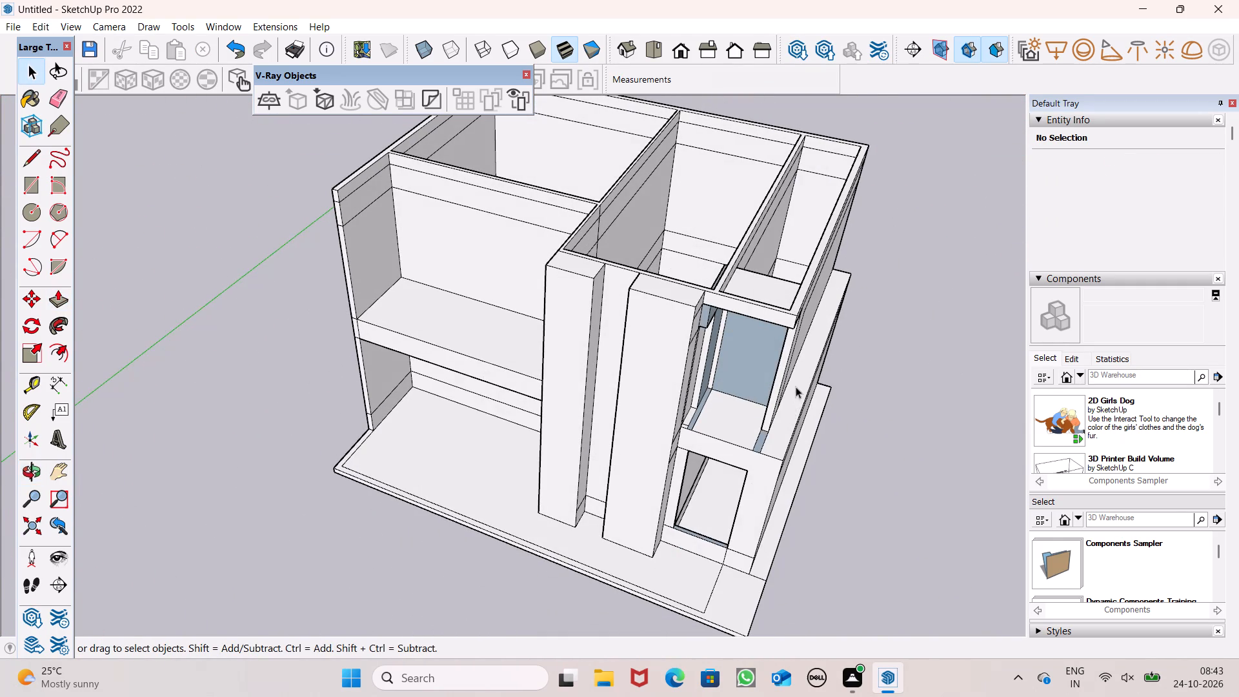
Push the two side faces of the block protruding into the middle room back about 8 1/16" to meet the partition wall.
scroll(727, 313, up, 8)
middle_drag(718, 308, 678, 304)
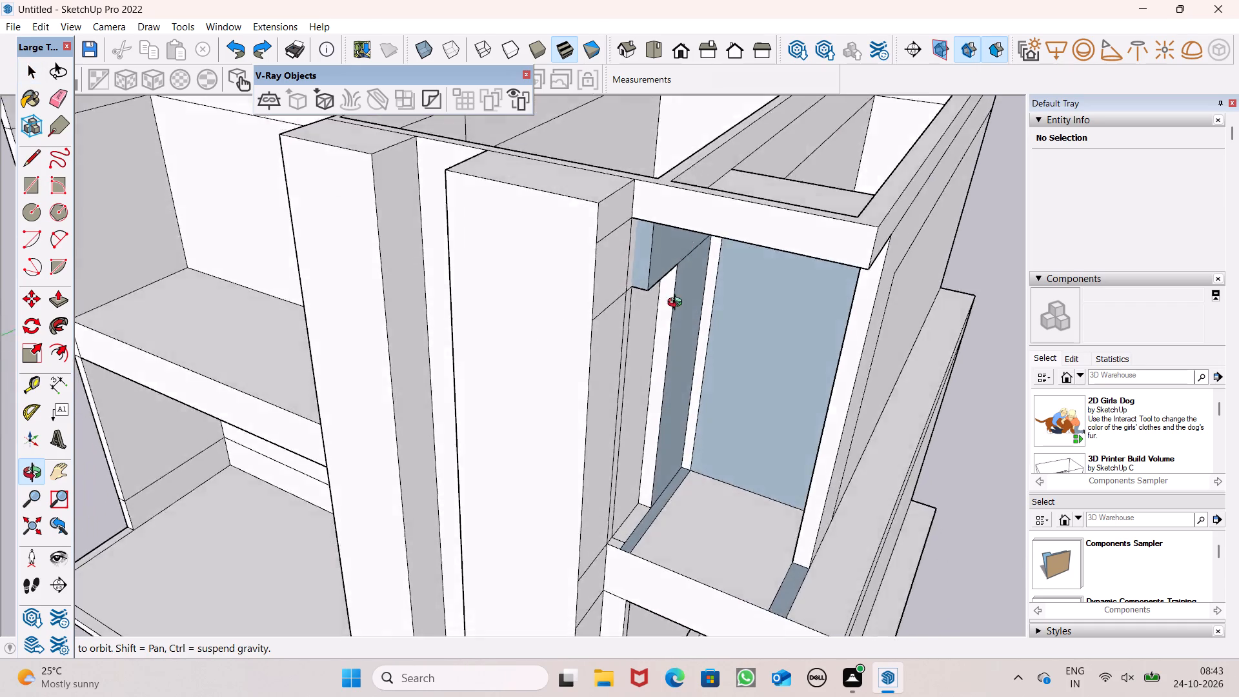
middle_drag(678, 304, 599, 645)
scroll(599, 643, up, 1)
scroll(706, 486, down, 6)
middle_drag(654, 559, 790, 378)
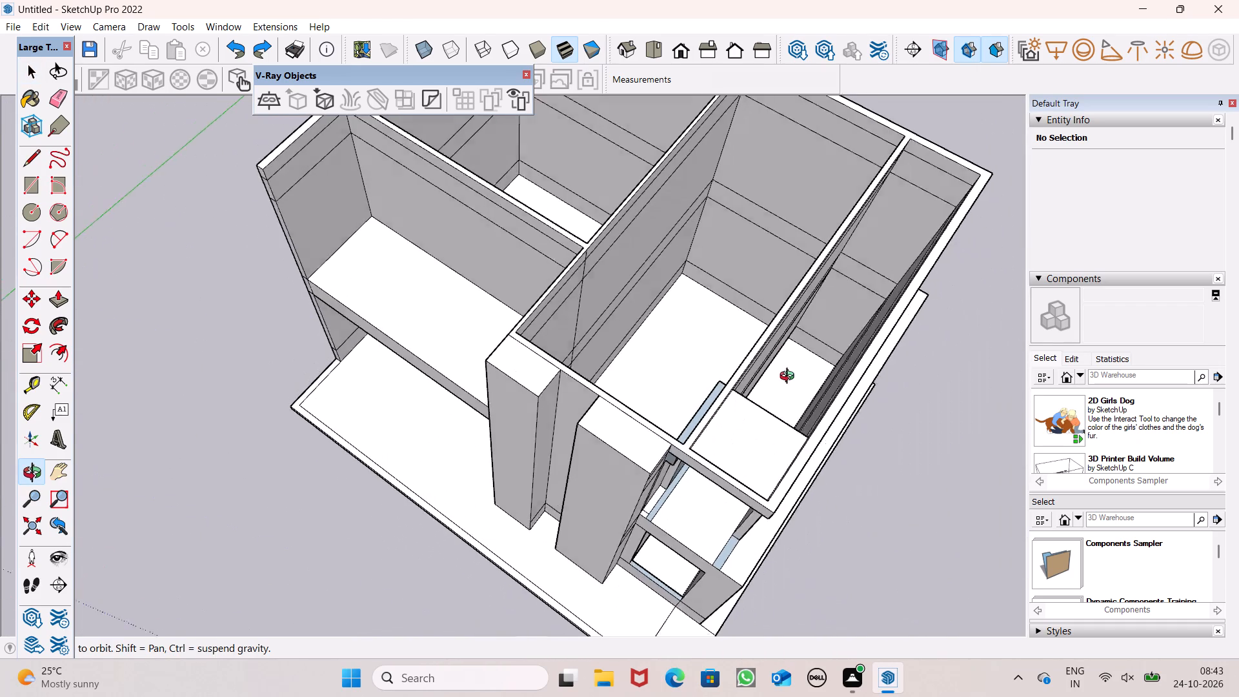
middle_drag(790, 378, 815, 314)
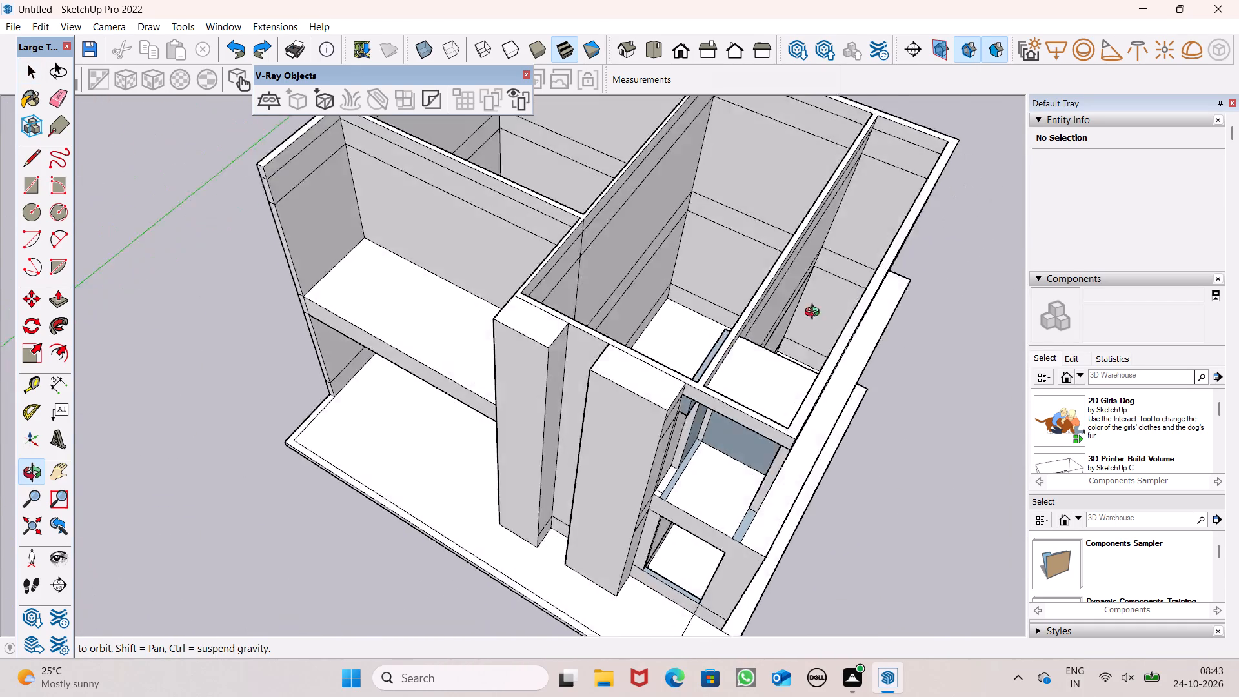
middle_drag(815, 314, 1145, 398)
middle_drag(749, 360, 739, 436)
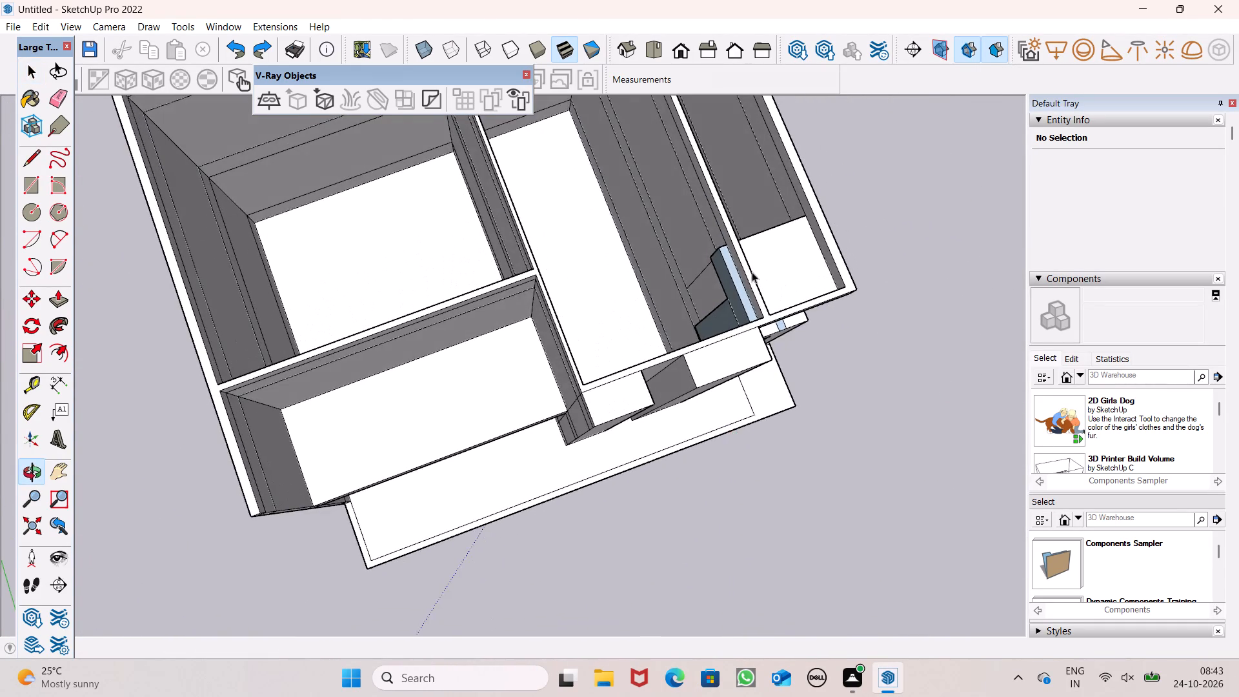
scroll(747, 257, up, 8)
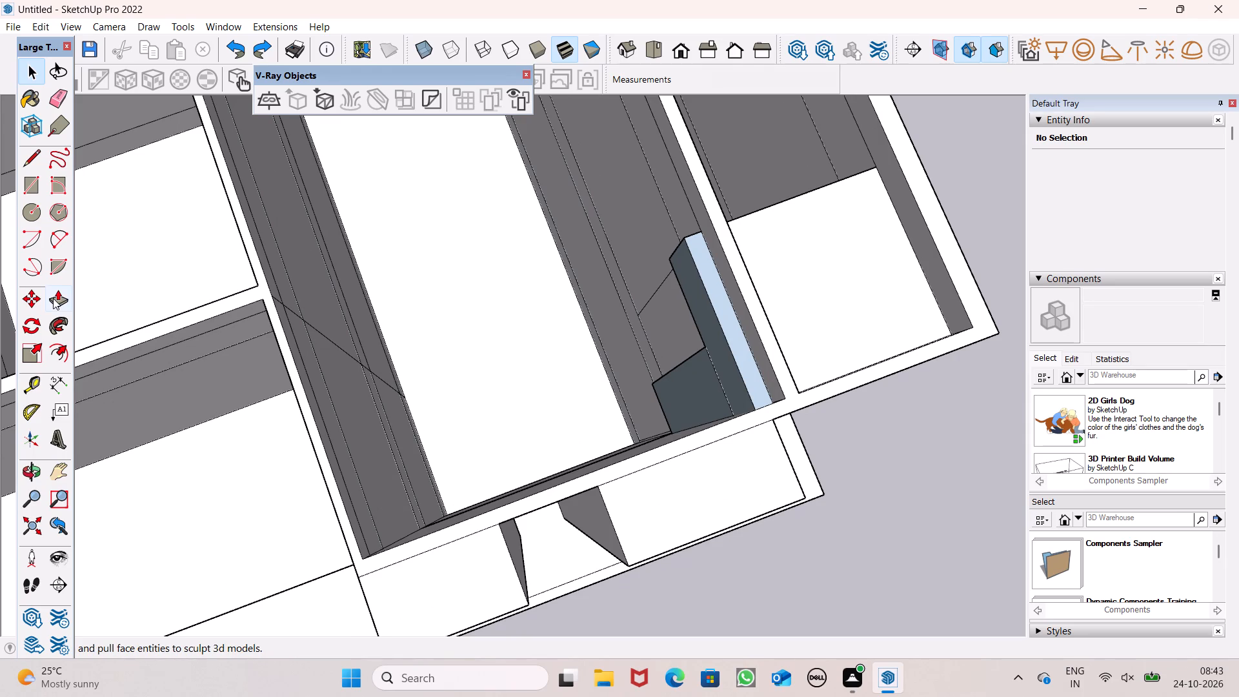
click(53, 298)
scroll(589, 170, up, 5)
scroll(872, 431, down, 3)
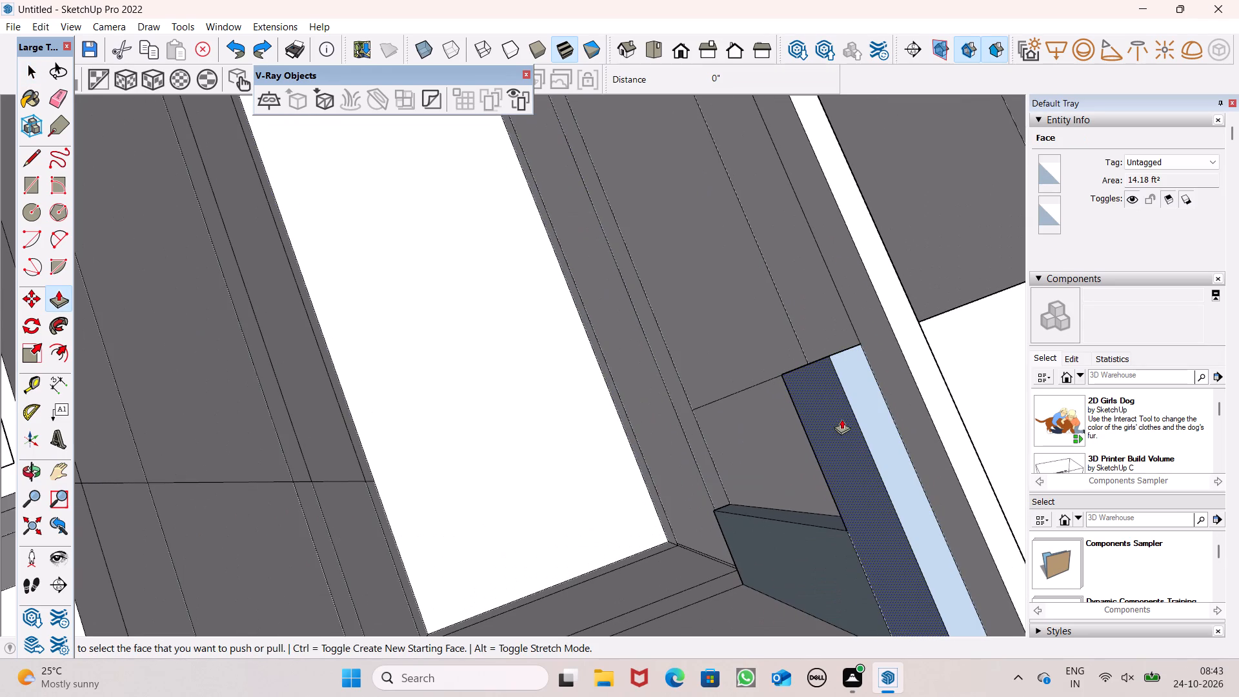
drag(840, 425, 892, 411)
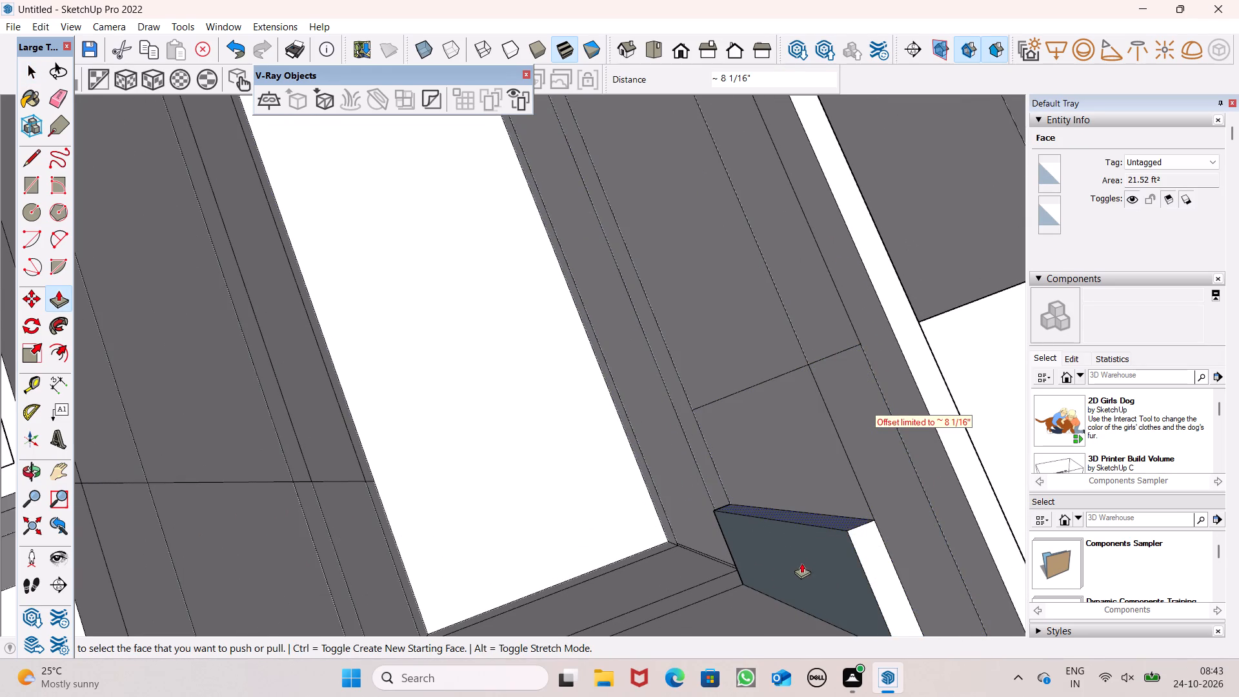
drag(833, 564, 889, 561)
Erase the leftover edges and thin sliver around the tall panel at the front corner of the middle room's partition wall.
scroll(798, 447, down, 5)
middle_drag(775, 509, 1000, 338)
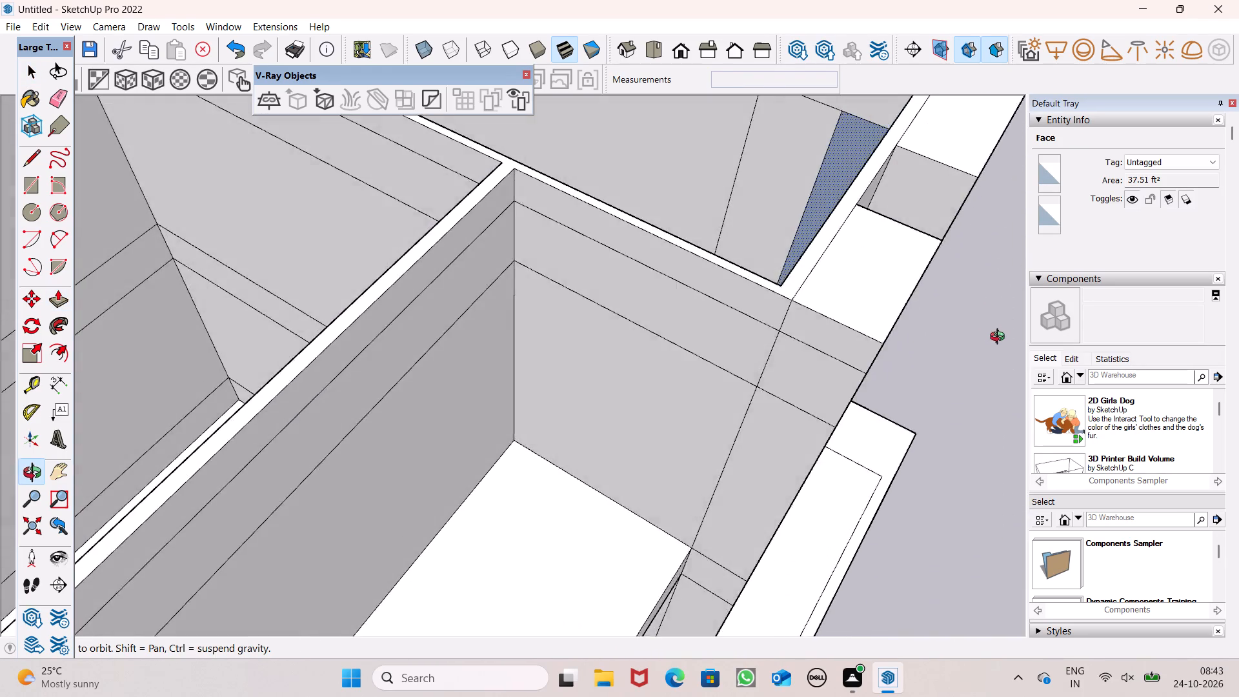
middle_drag(1000, 338, 1136, 385)
scroll(707, 360, down, 5)
scroll(780, 181, up, 4)
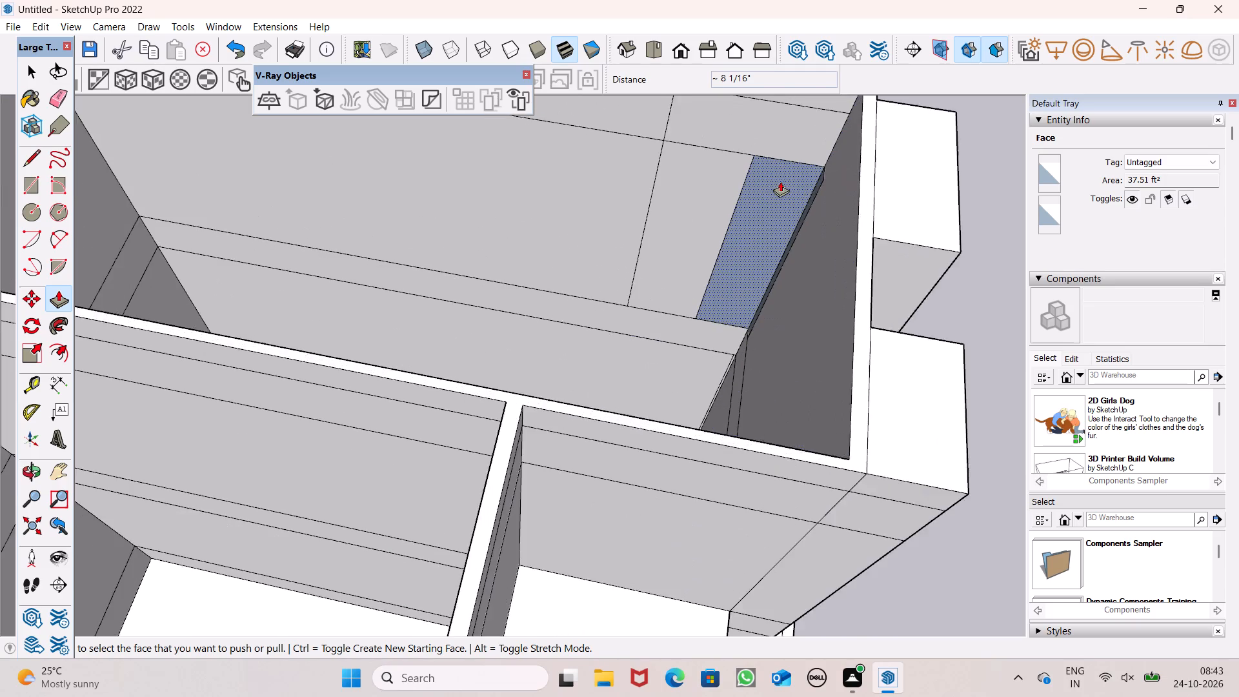
scroll(780, 181, up, 2)
middle_drag(811, 203, 1027, 94)
scroll(701, 217, down, 7)
scroll(634, 262, down, 8)
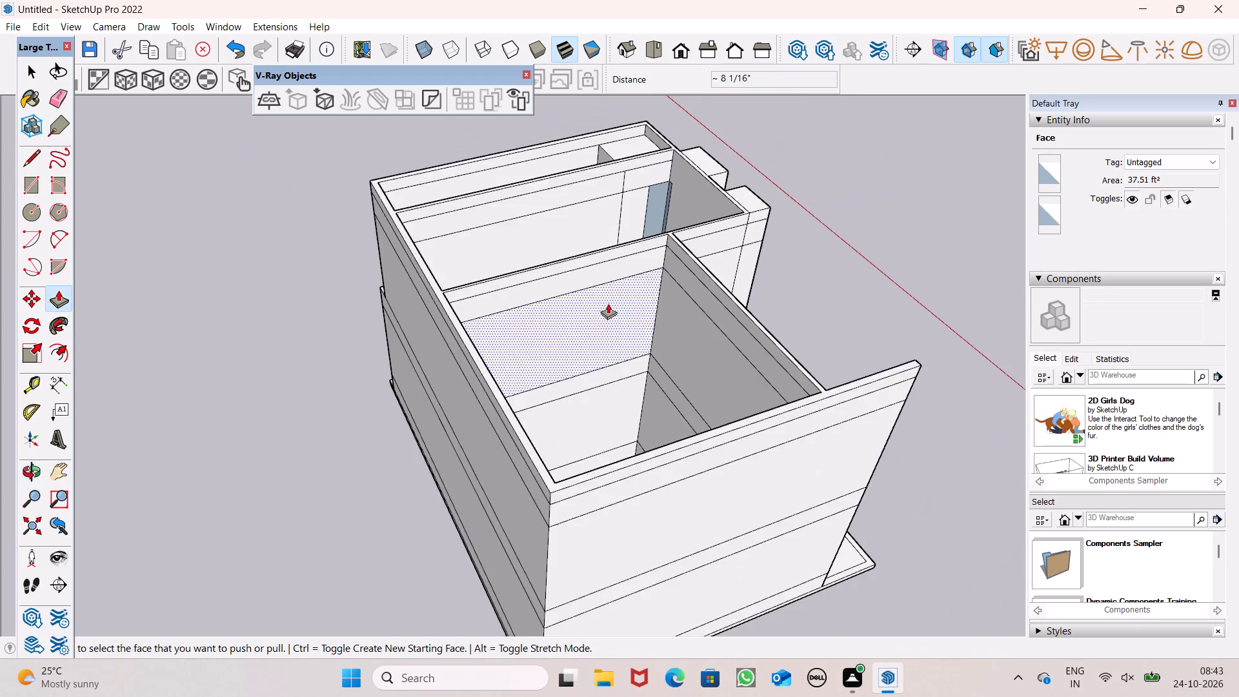
scroll(674, 156, up, 15)
middle_drag(656, 268, 731, 217)
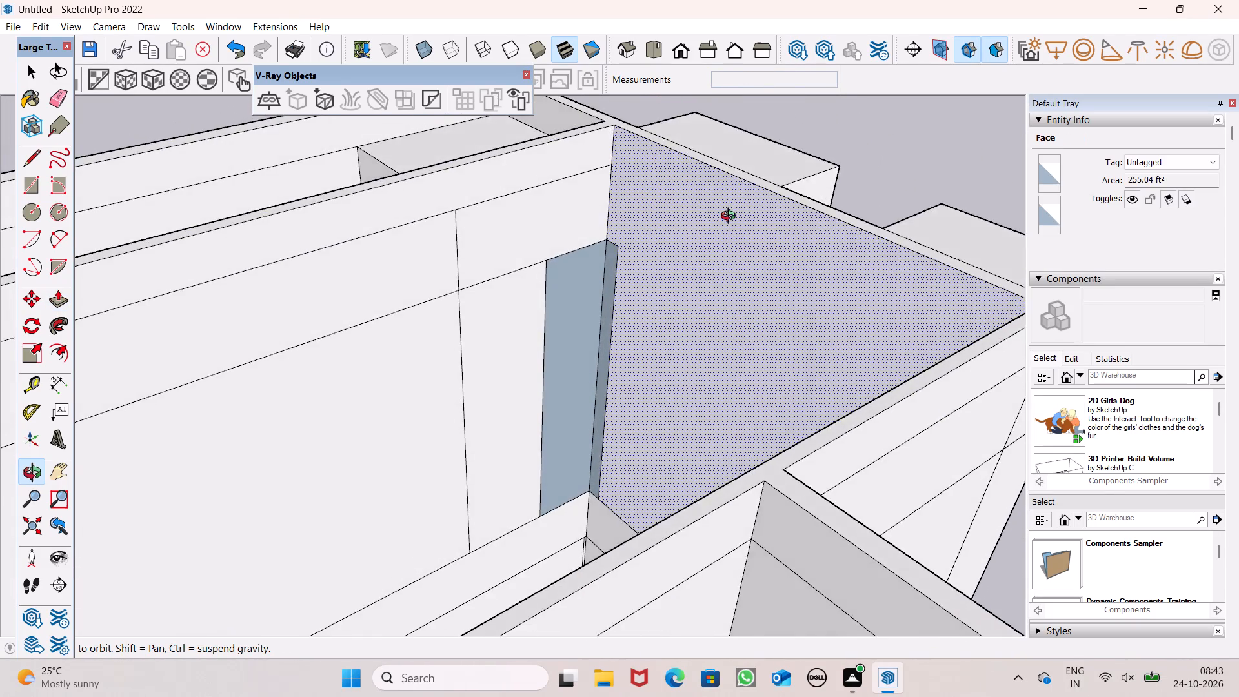
middle_drag(731, 217, 747, 254)
click(71, 110)
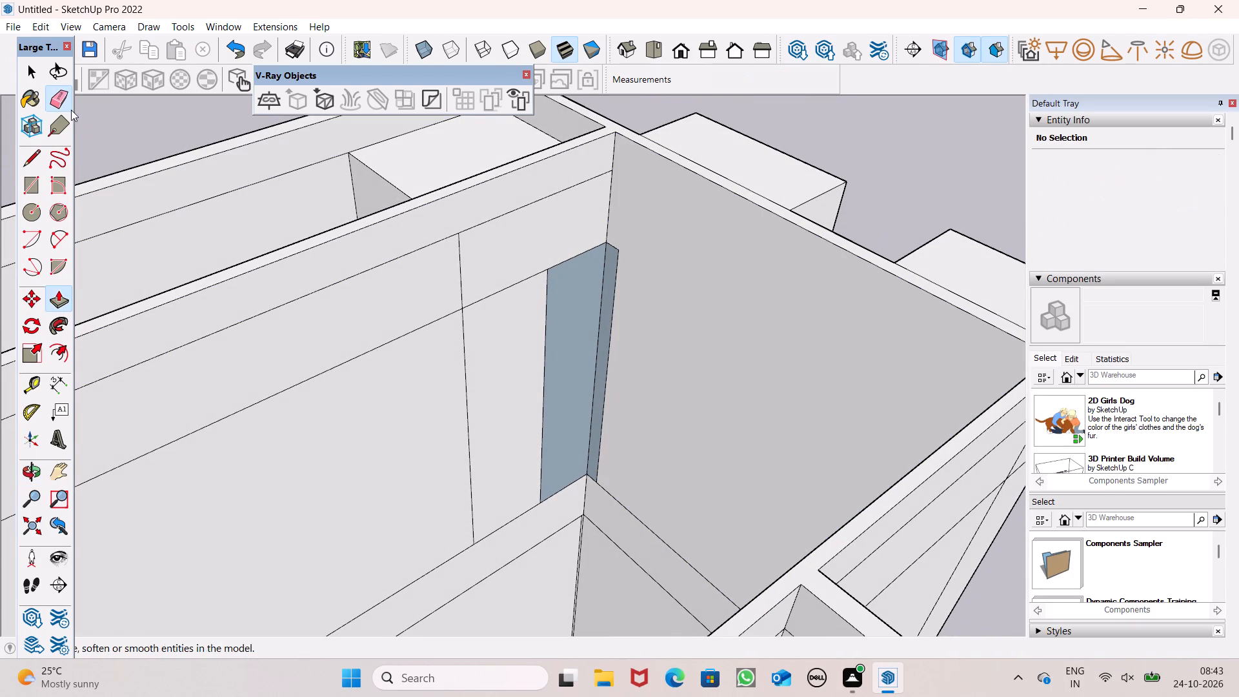
drag(550, 260, 559, 274)
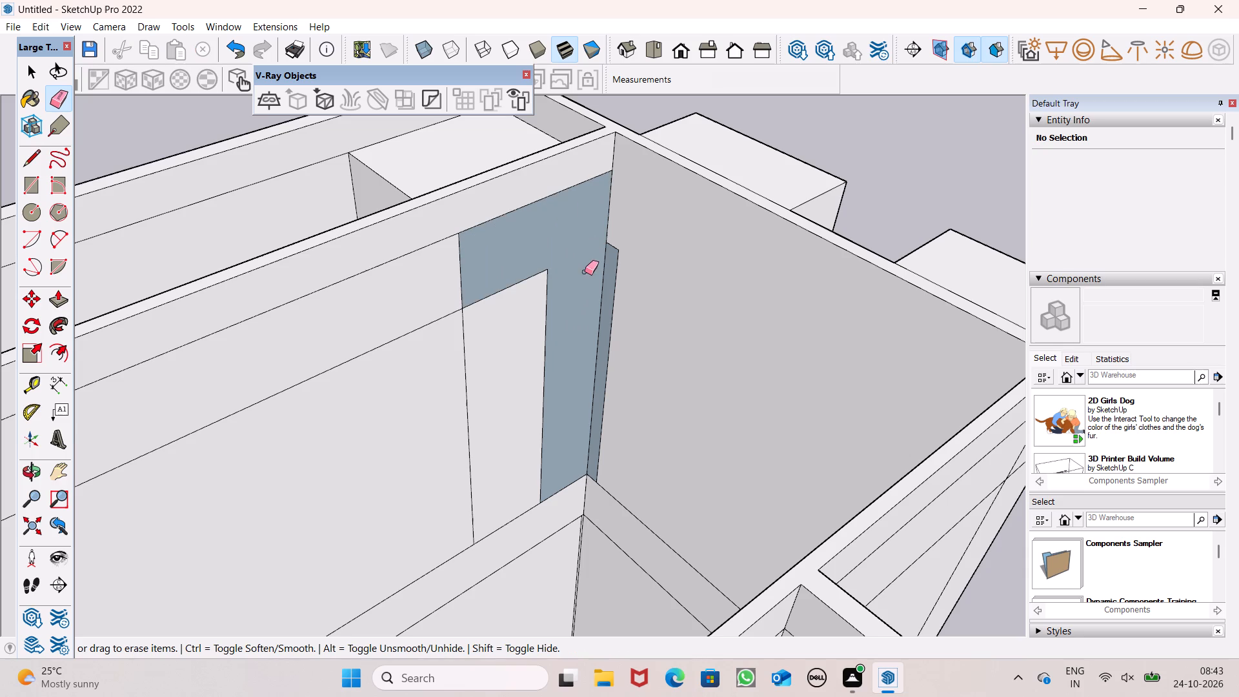
drag(621, 251, 616, 250)
click(616, 250)
click(541, 275)
click(546, 272)
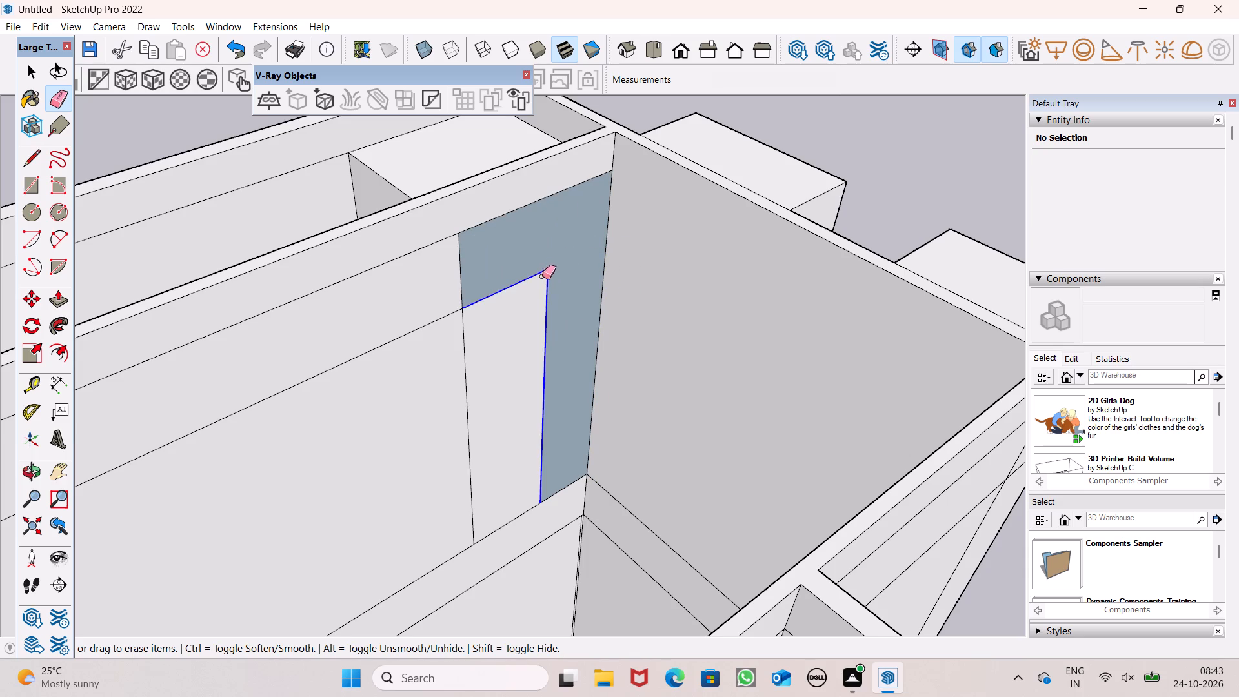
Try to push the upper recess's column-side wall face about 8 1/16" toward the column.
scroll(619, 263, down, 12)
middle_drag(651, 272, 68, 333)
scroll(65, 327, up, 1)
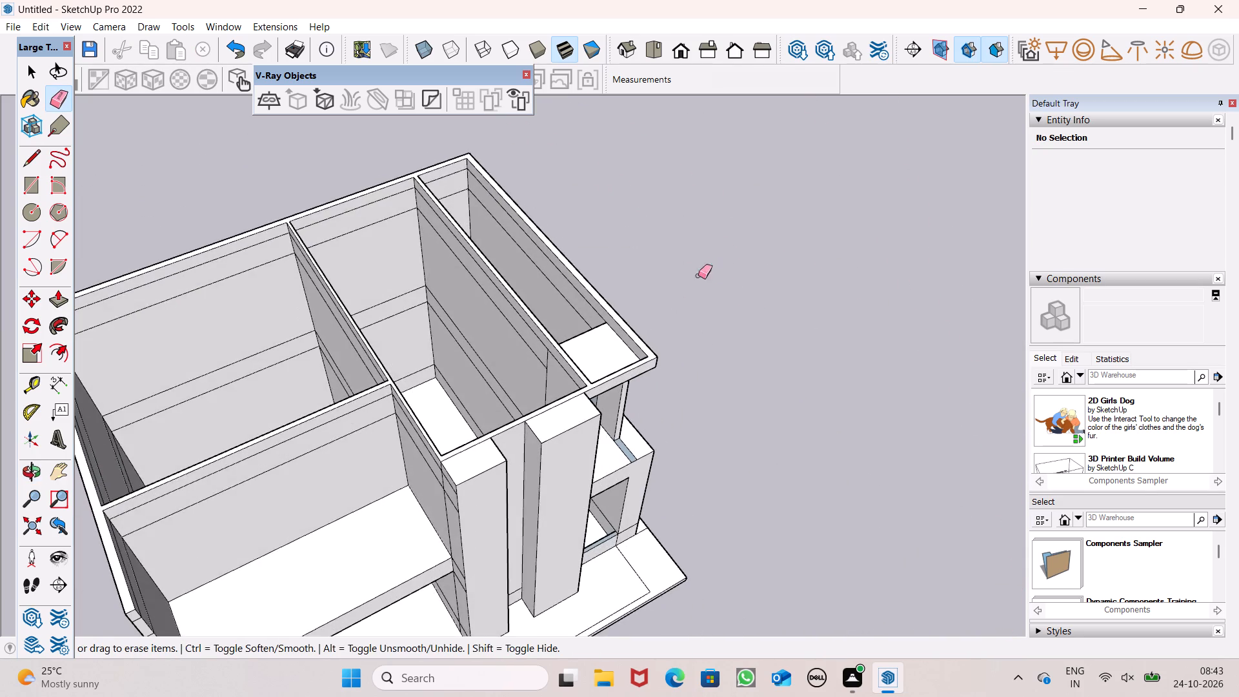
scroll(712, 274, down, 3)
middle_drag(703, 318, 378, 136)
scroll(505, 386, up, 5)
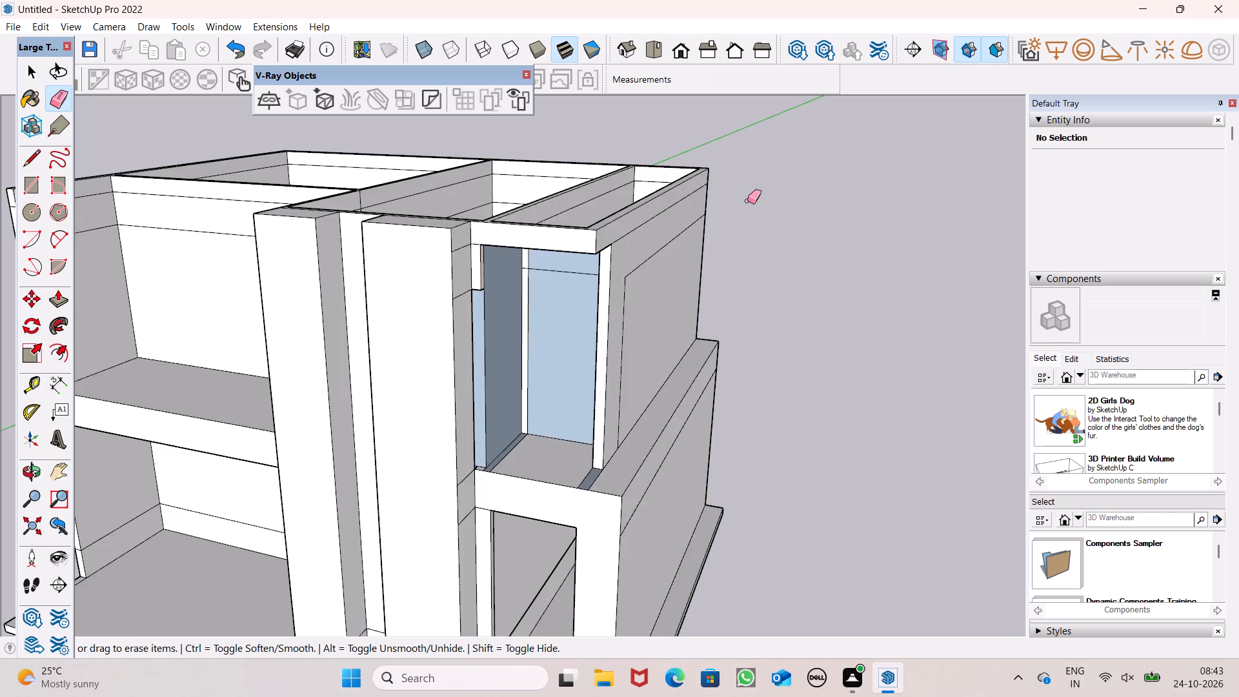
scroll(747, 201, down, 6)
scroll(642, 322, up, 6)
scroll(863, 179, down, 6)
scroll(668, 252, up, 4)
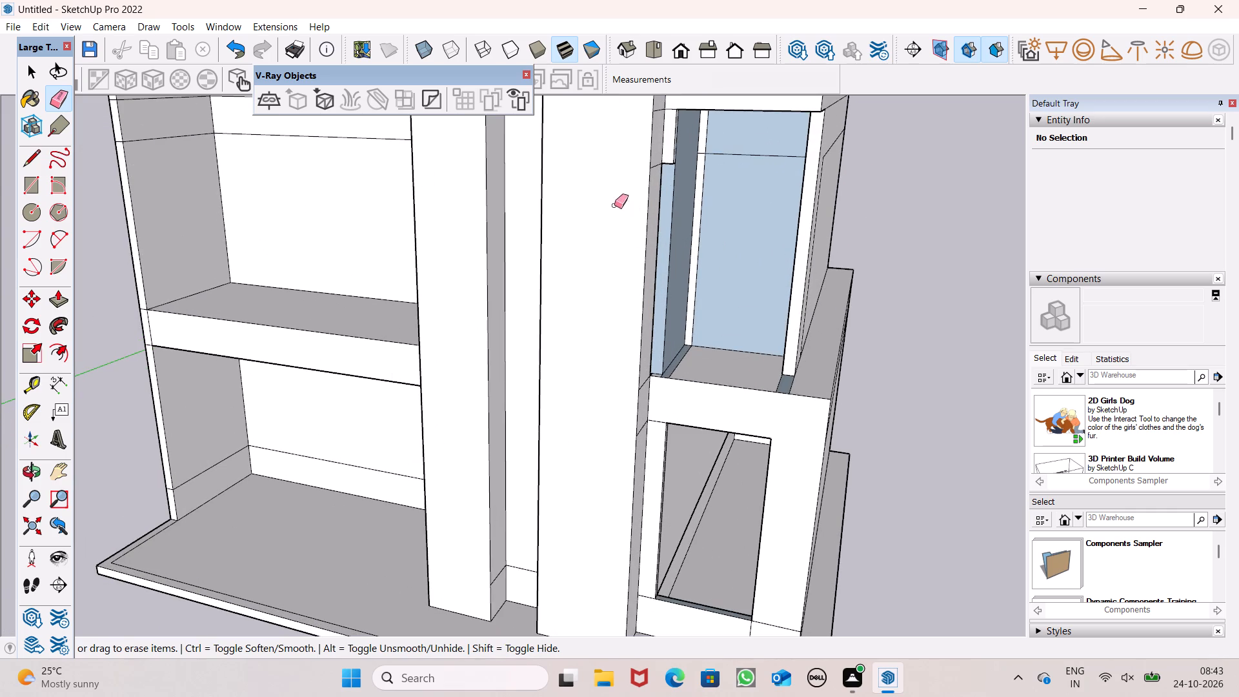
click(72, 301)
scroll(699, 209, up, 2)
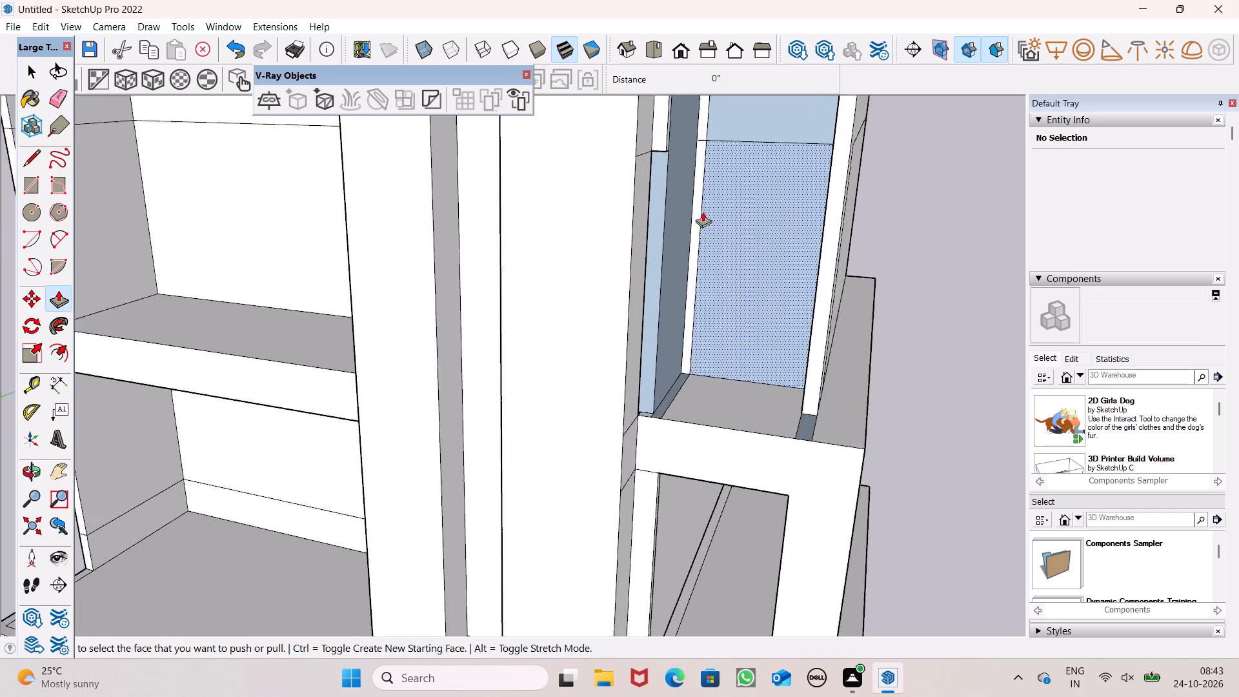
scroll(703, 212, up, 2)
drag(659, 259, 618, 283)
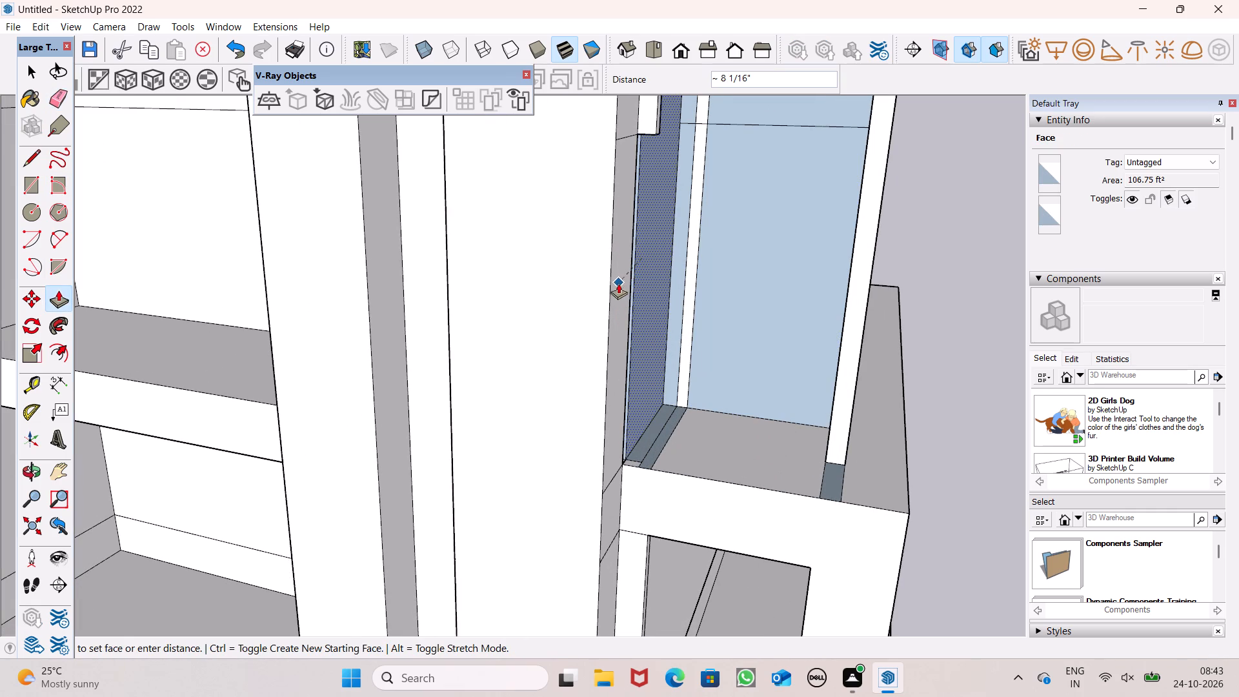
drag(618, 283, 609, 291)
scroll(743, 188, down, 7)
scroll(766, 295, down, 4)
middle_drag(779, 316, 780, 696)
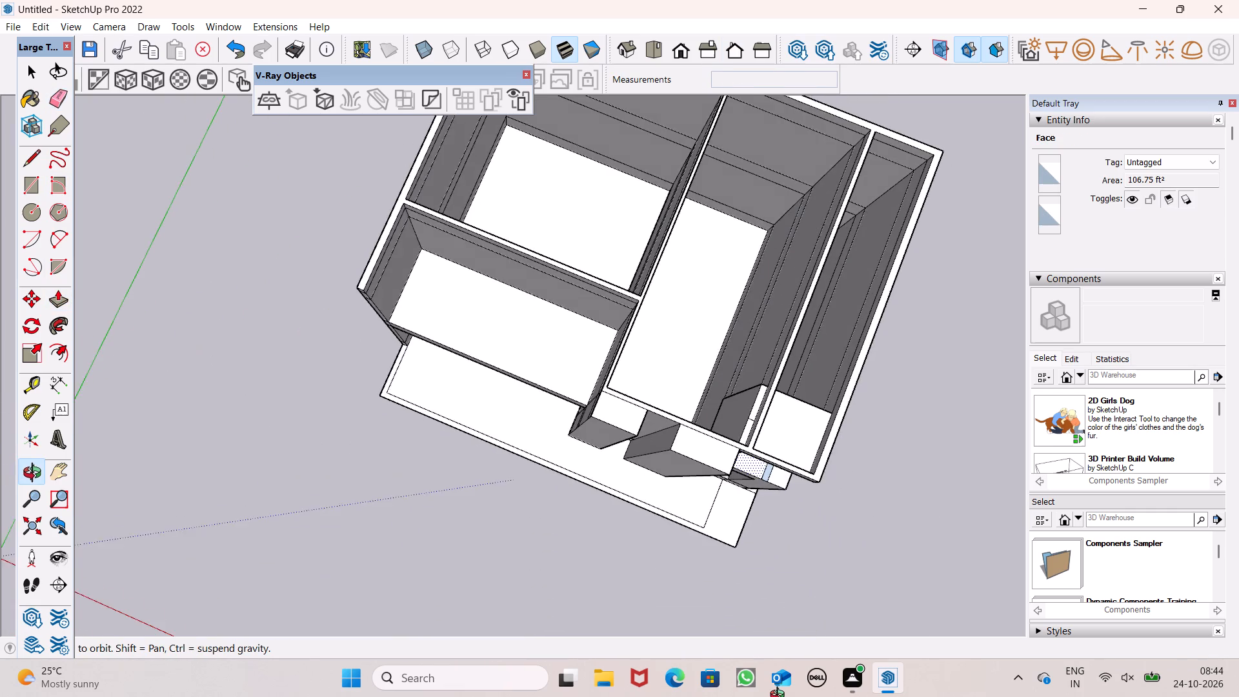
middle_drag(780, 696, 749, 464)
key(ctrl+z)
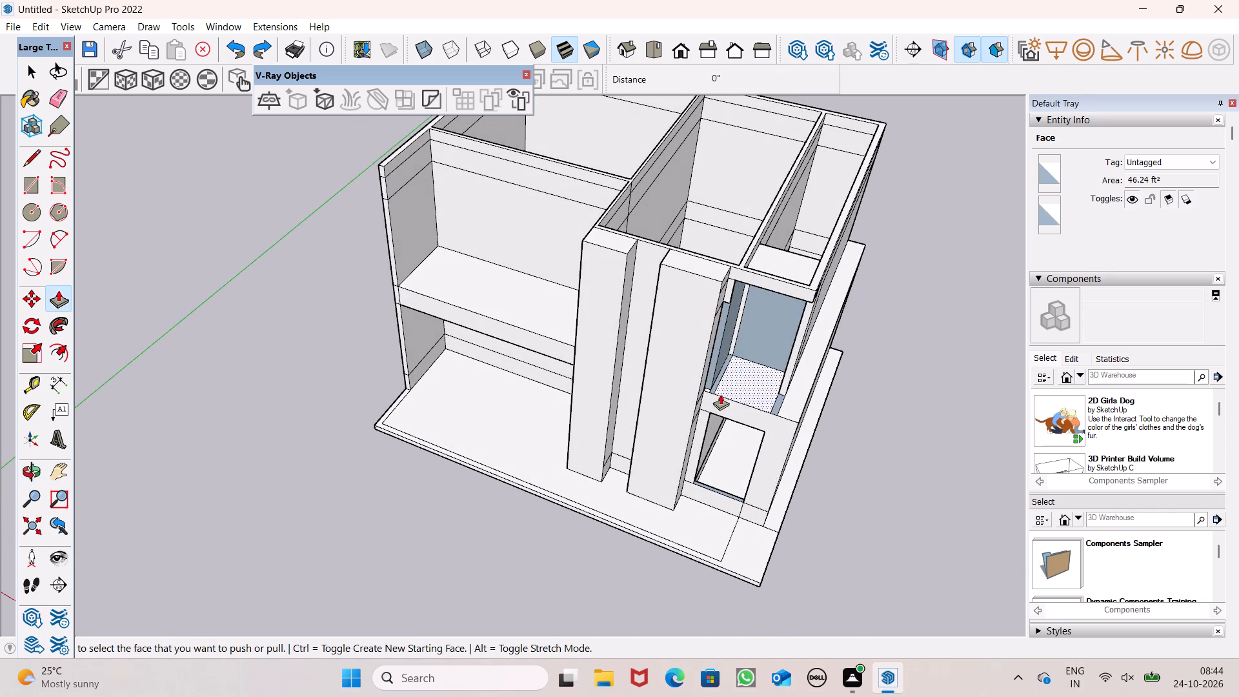
Examine the bottom corner of the upper recess where the column, side panel and floor strips meet.
middle_drag(731, 428, 641, 287)
scroll(651, 284, up, 8)
scroll(821, 370, up, 7)
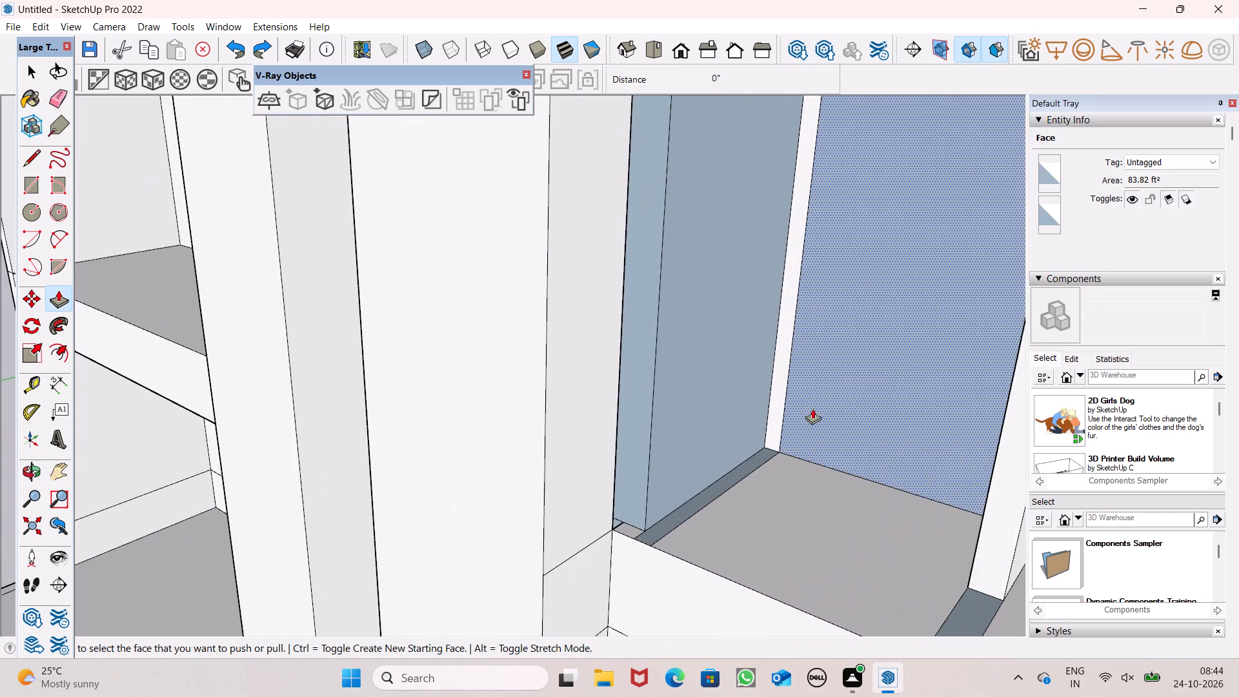
middle_drag(812, 410, 801, 316)
scroll(652, 422, up, 15)
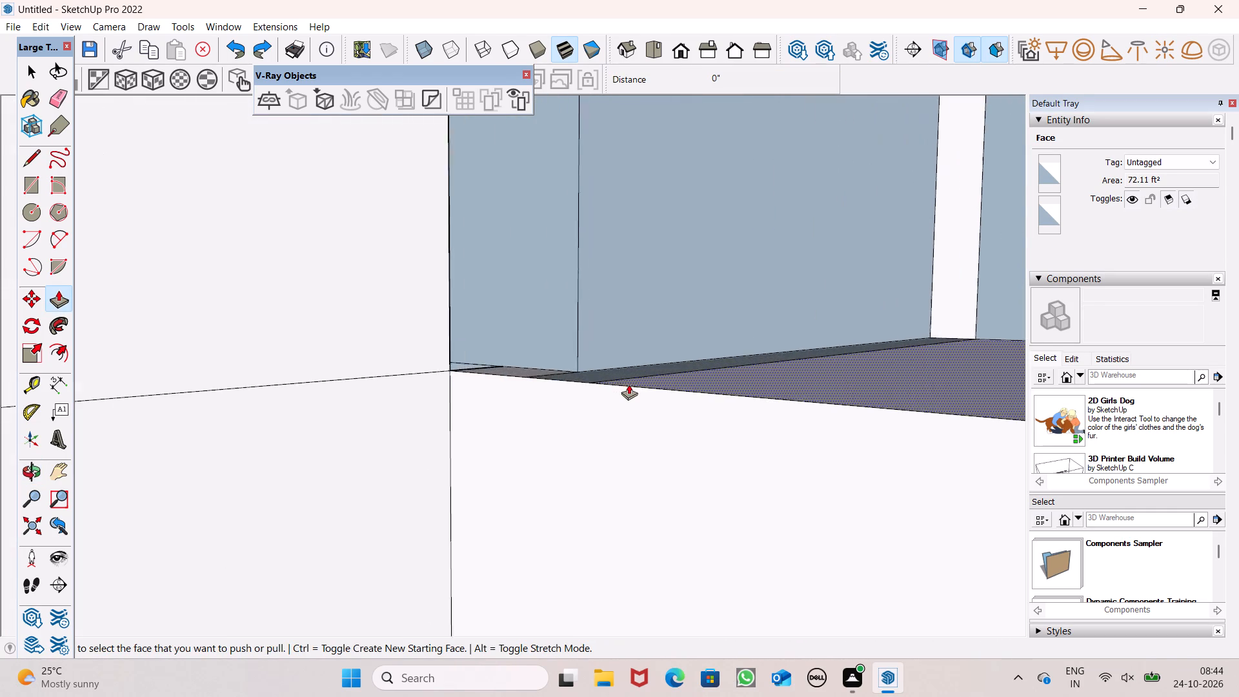
scroll(629, 384, up, 11)
middle_drag(629, 363, 630, 381)
scroll(629, 363, up, 1)
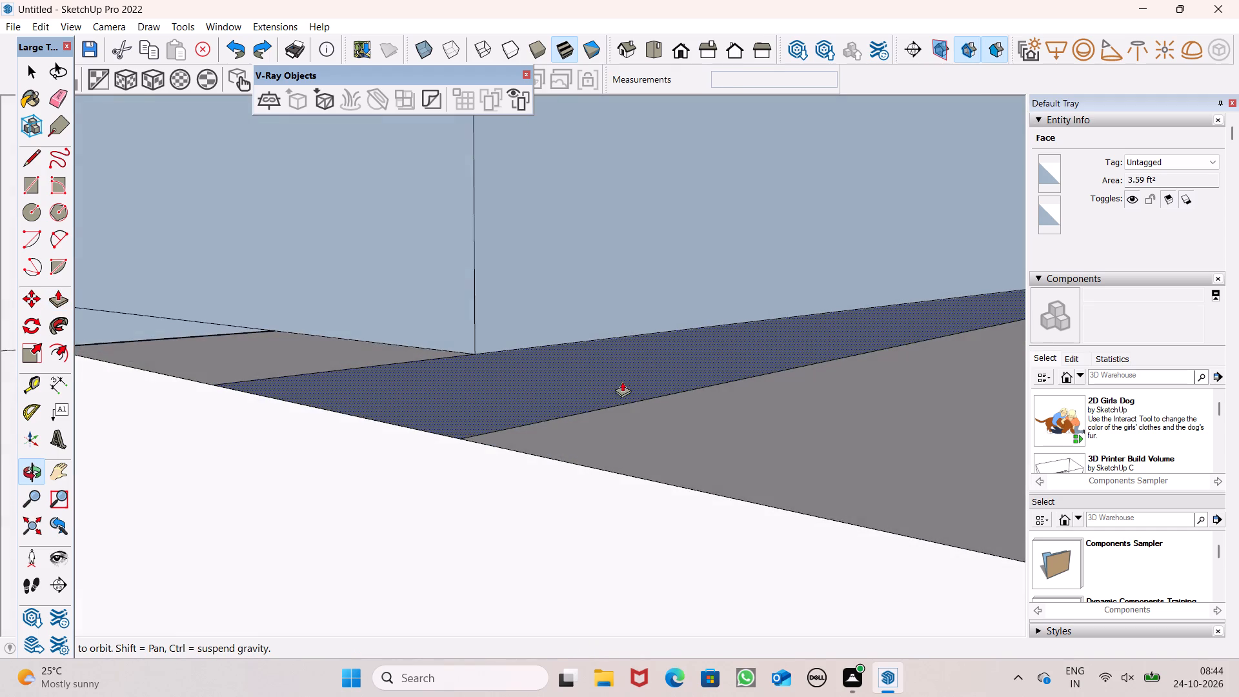
scroll(618, 381, up, 16)
middle_drag(616, 341, 637, 286)
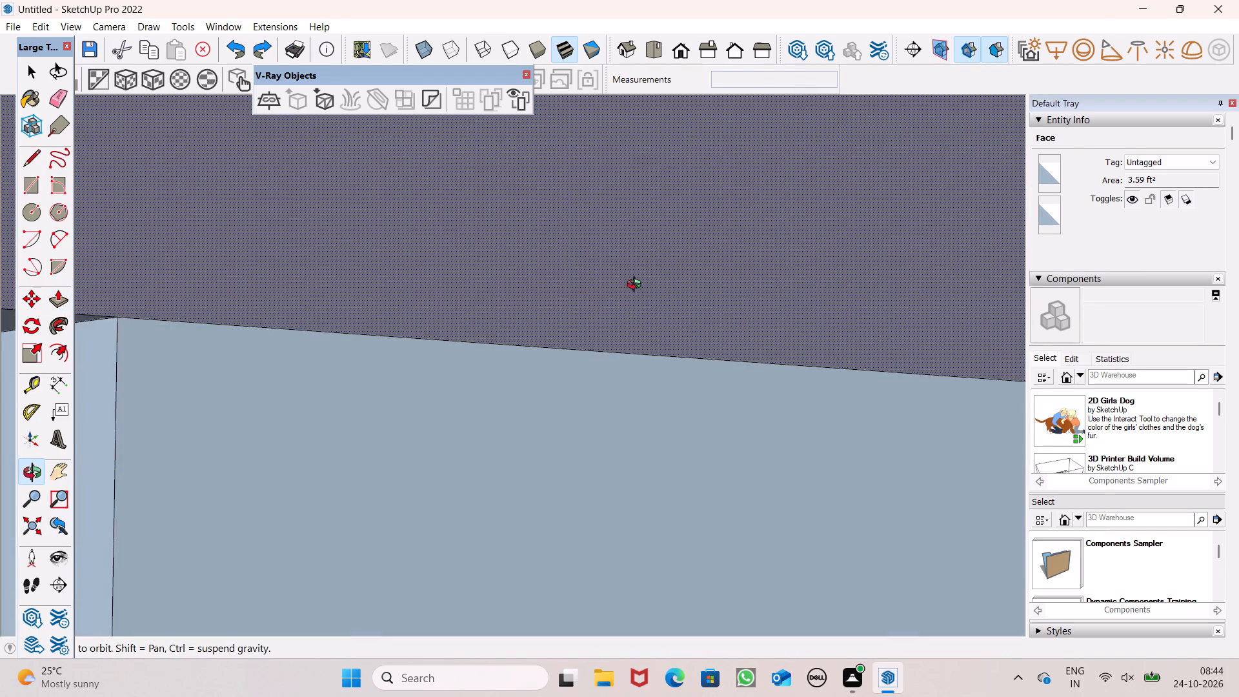
middle_drag(637, 286, 640, 325)
scroll(828, 284, down, 16)
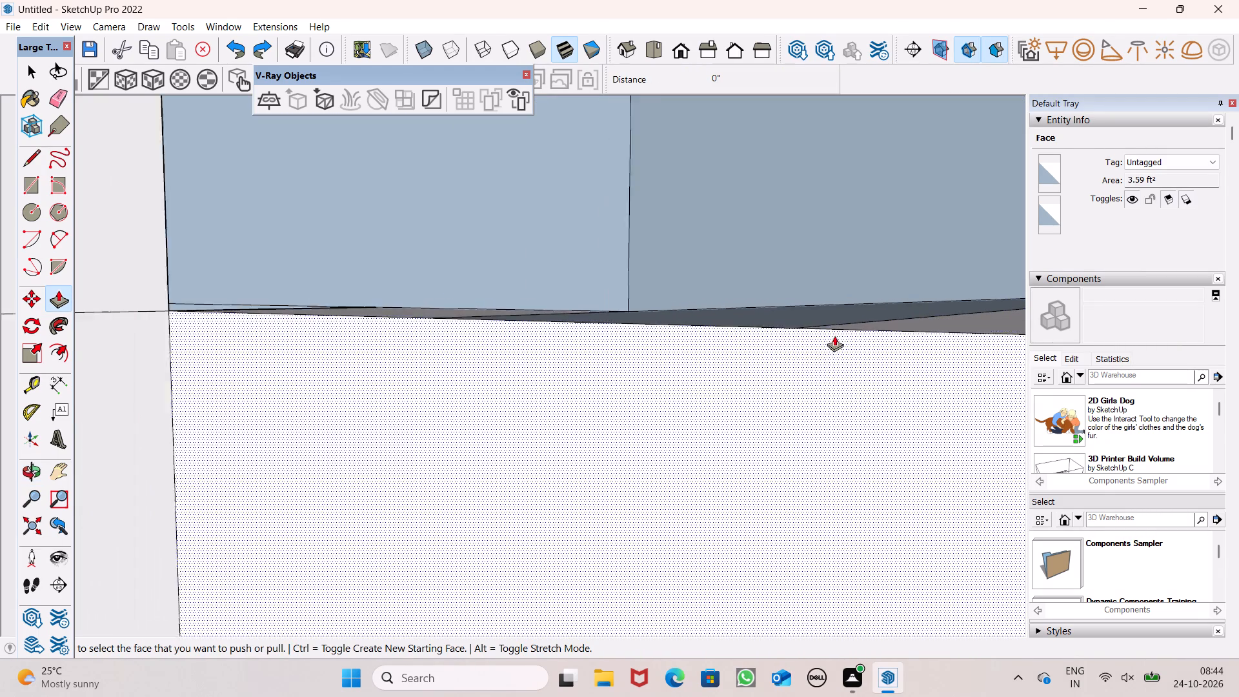
scroll(834, 336, down, 2)
scroll(740, 367, down, 11)
middle_drag(670, 365, 720, 437)
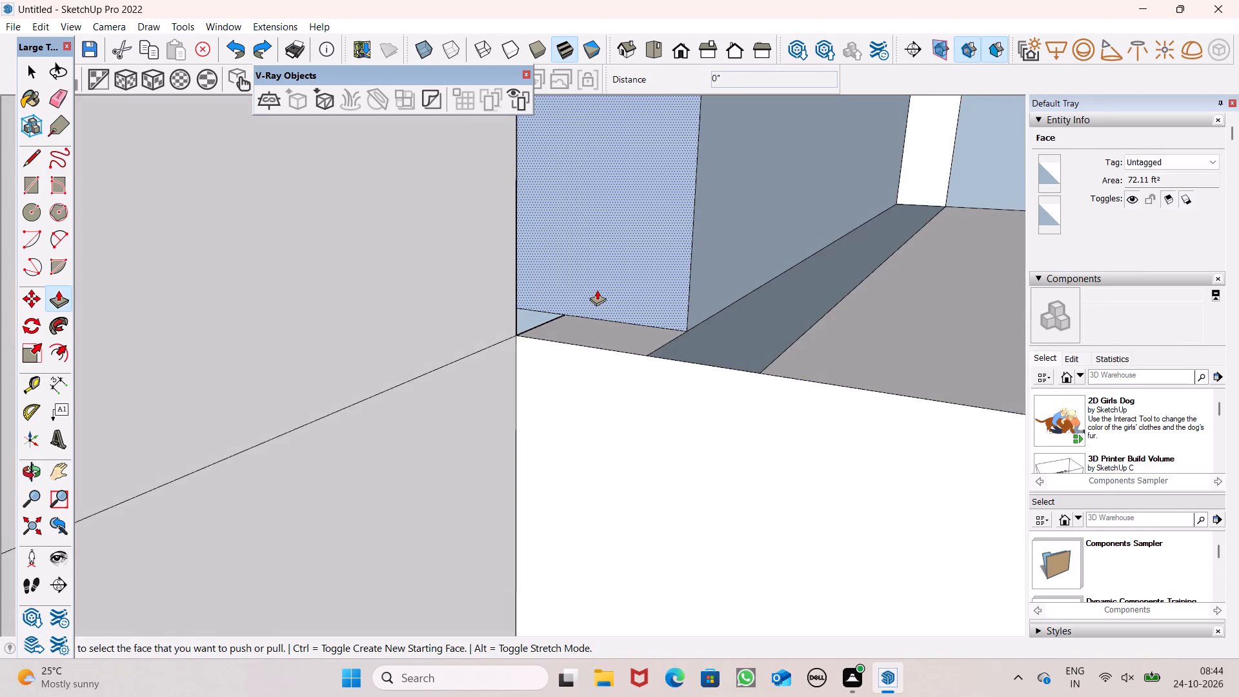
scroll(597, 289, up, 7)
scroll(630, 379, up, 1)
middle_drag(630, 379, 694, 266)
scroll(641, 361, up, 3)
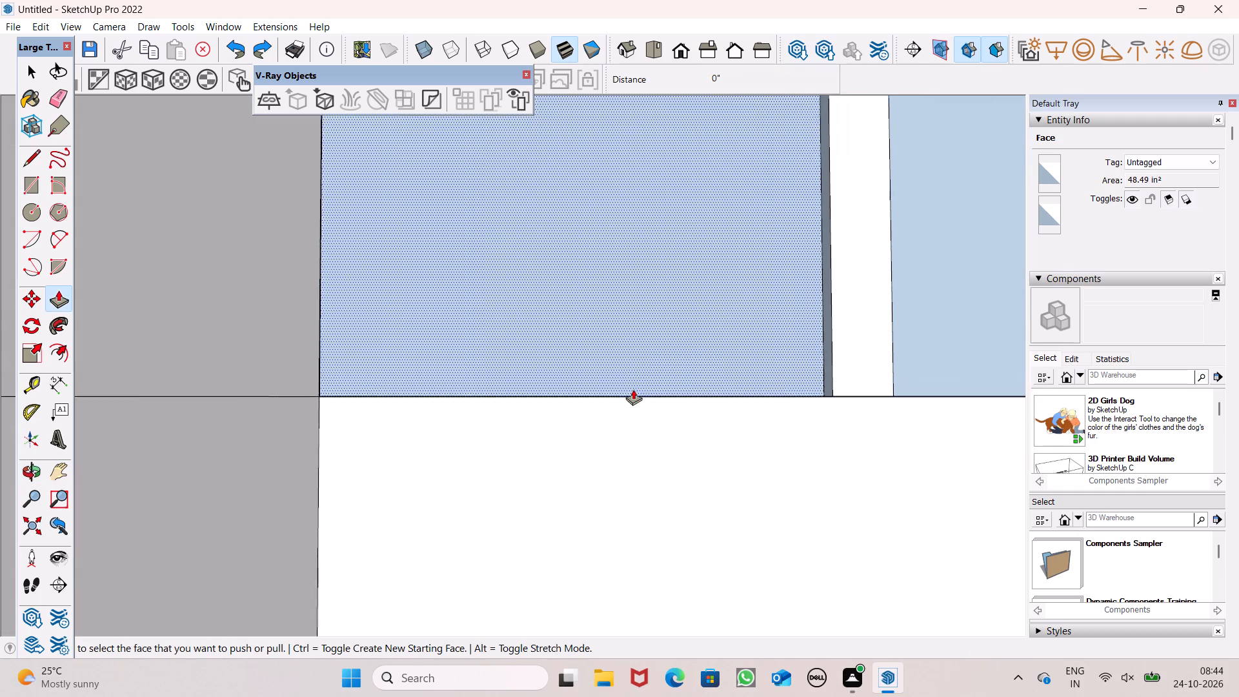
scroll(633, 389, up, 5)
middle_drag(669, 405, 675, 468)
scroll(843, 348, down, 6)
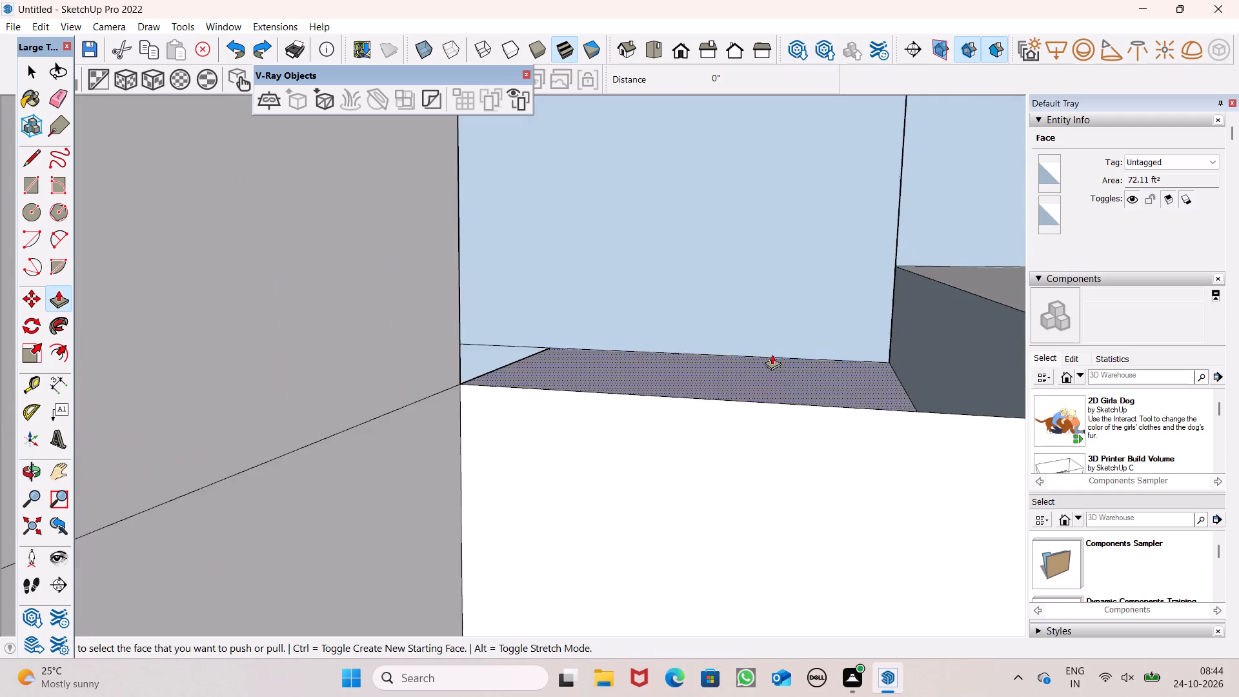
scroll(721, 367, down, 13)
Push the narrow face between the column and the upper recess's side wall 6", up to the adjoining wall face.
middle_drag(750, 391, 617, 421)
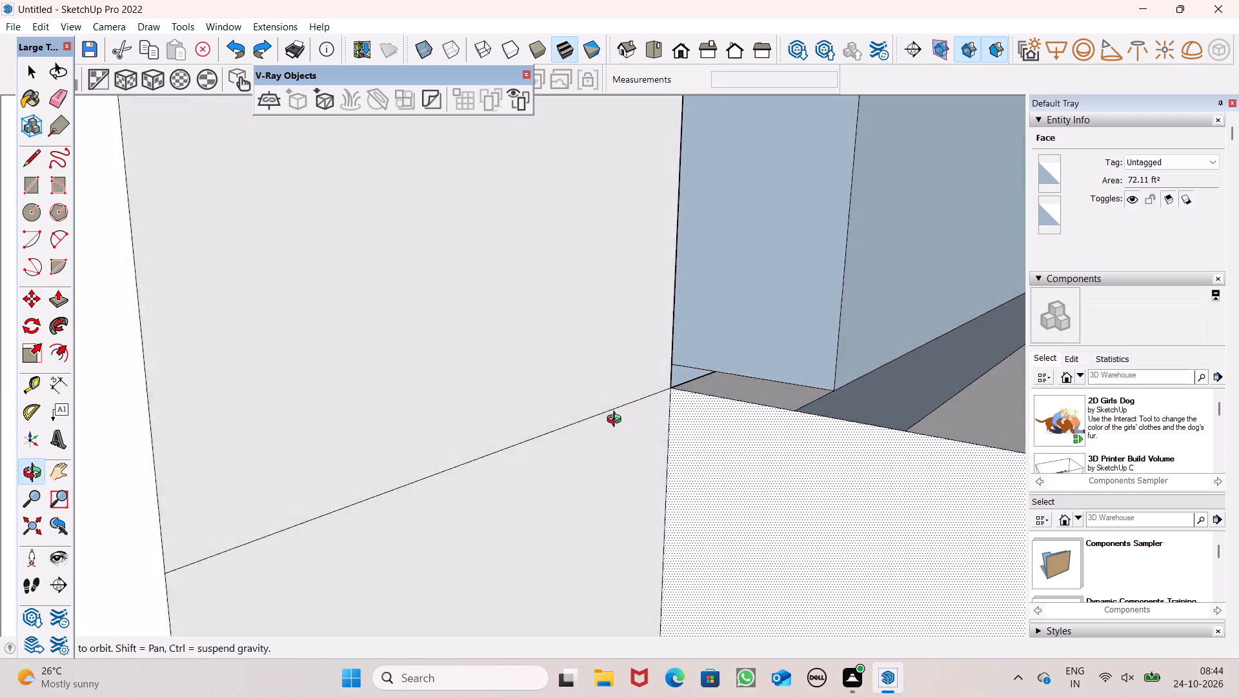
middle_drag(617, 421, 263, 487)
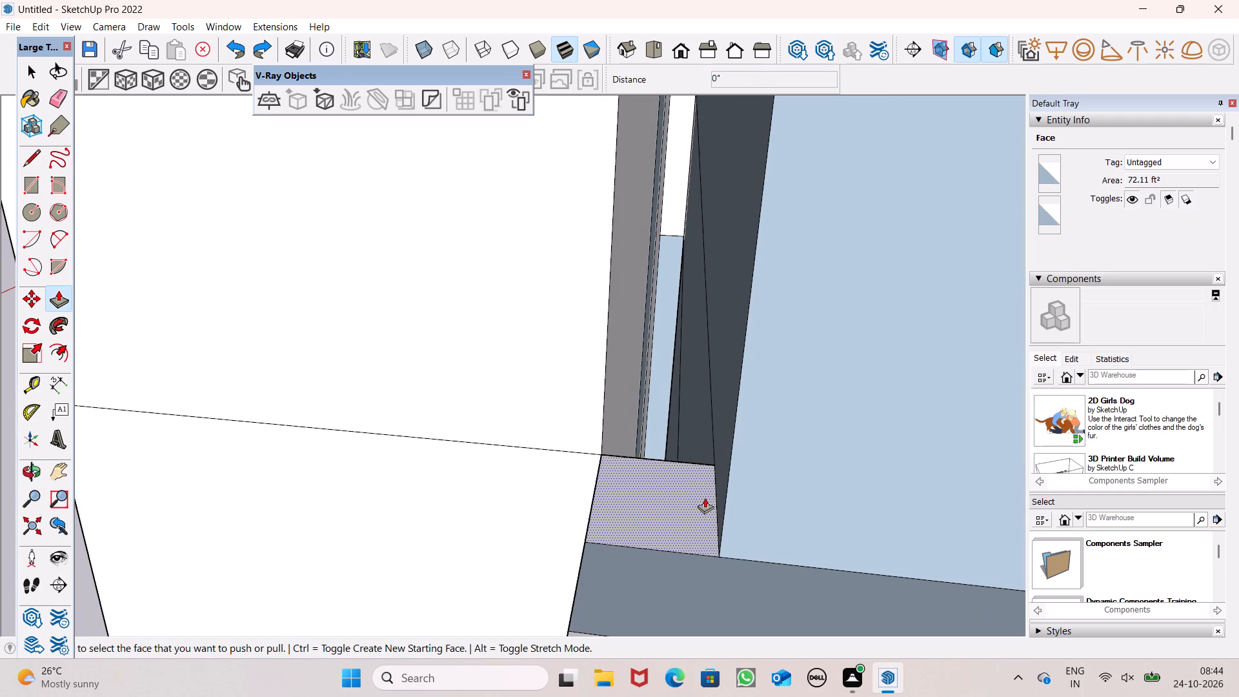
drag(621, 372, 653, 394)
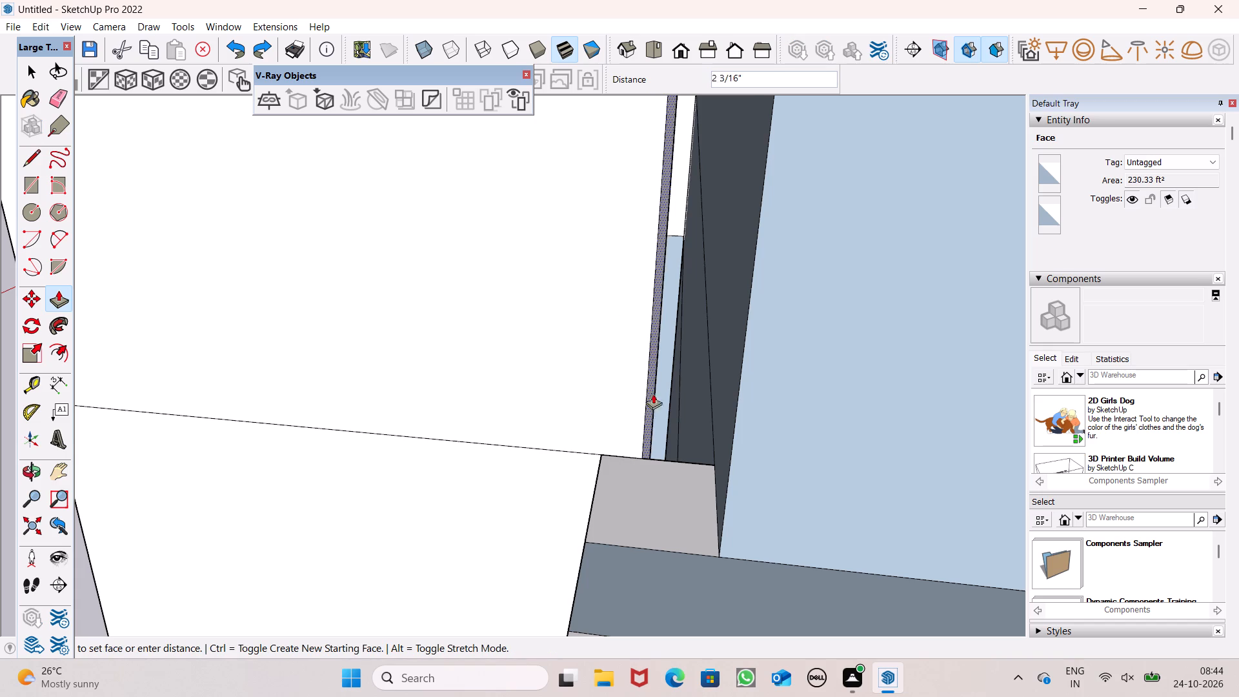
drag(653, 394, 725, 413)
scroll(610, 358, down, 7)
scroll(712, 414, down, 5)
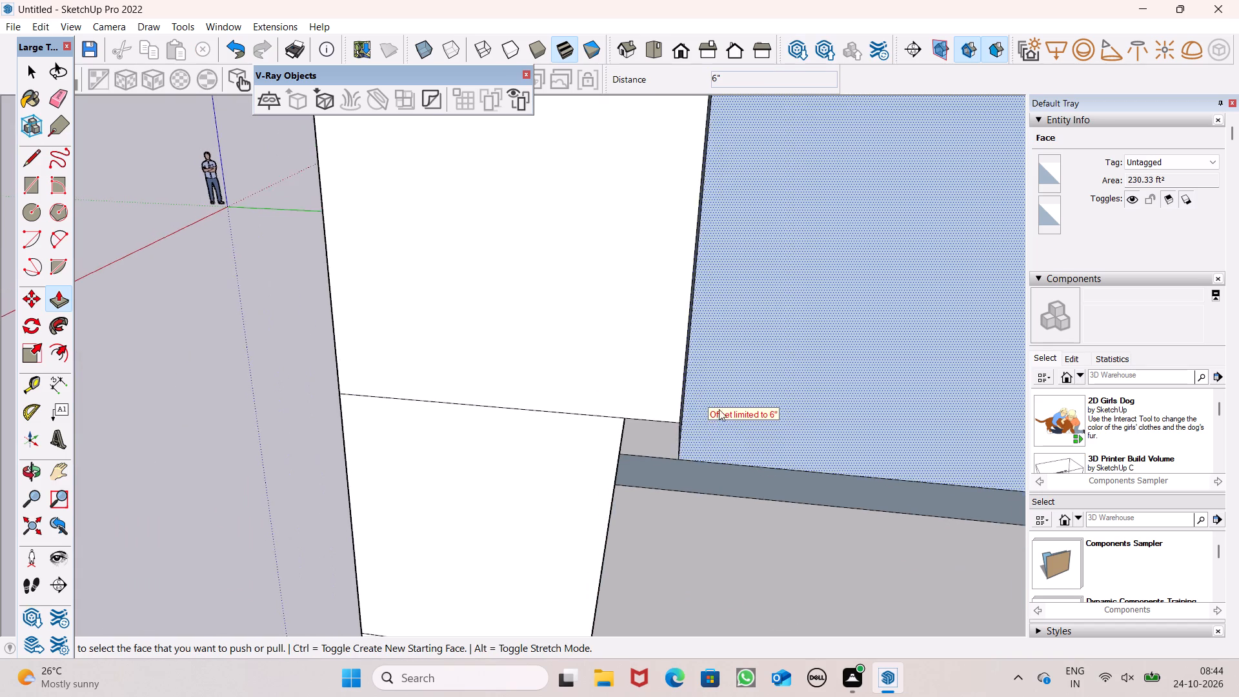
scroll(719, 409, down, 16)
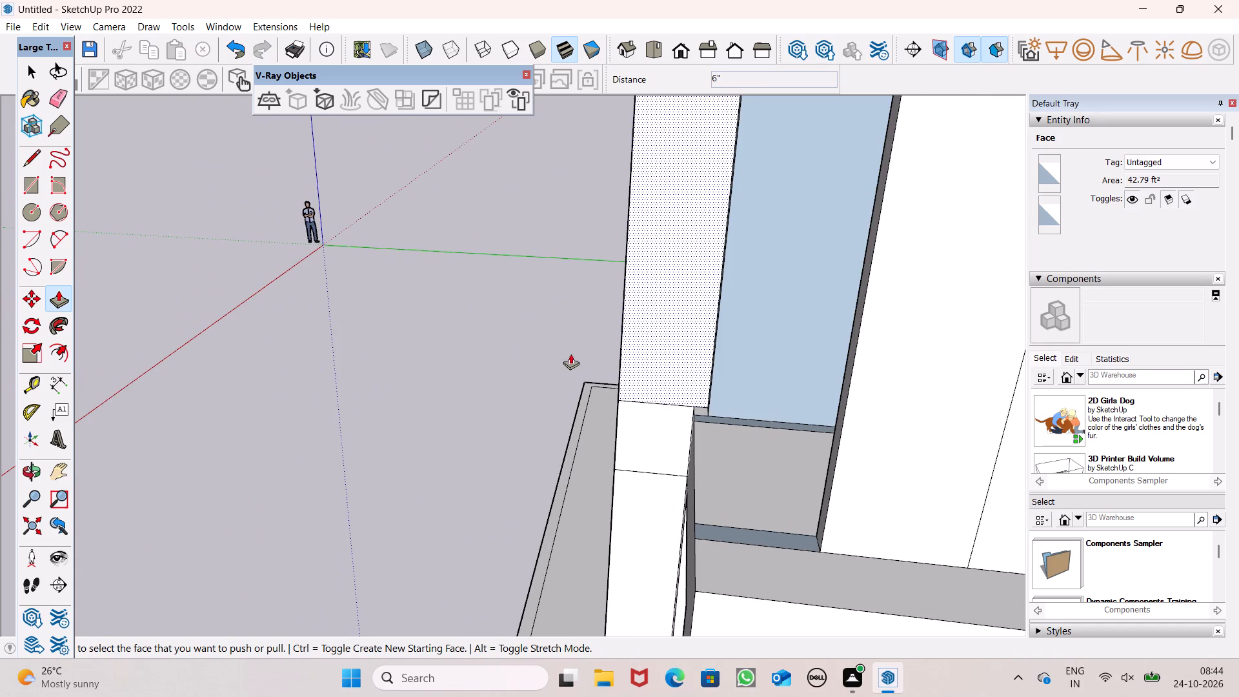
Push the narrow end face of the outer side wall at the upper recess 3' 9 7/16" back toward the recess's back wall.
scroll(504, 343, down, 15)
middle_drag(499, 353, 596, 367)
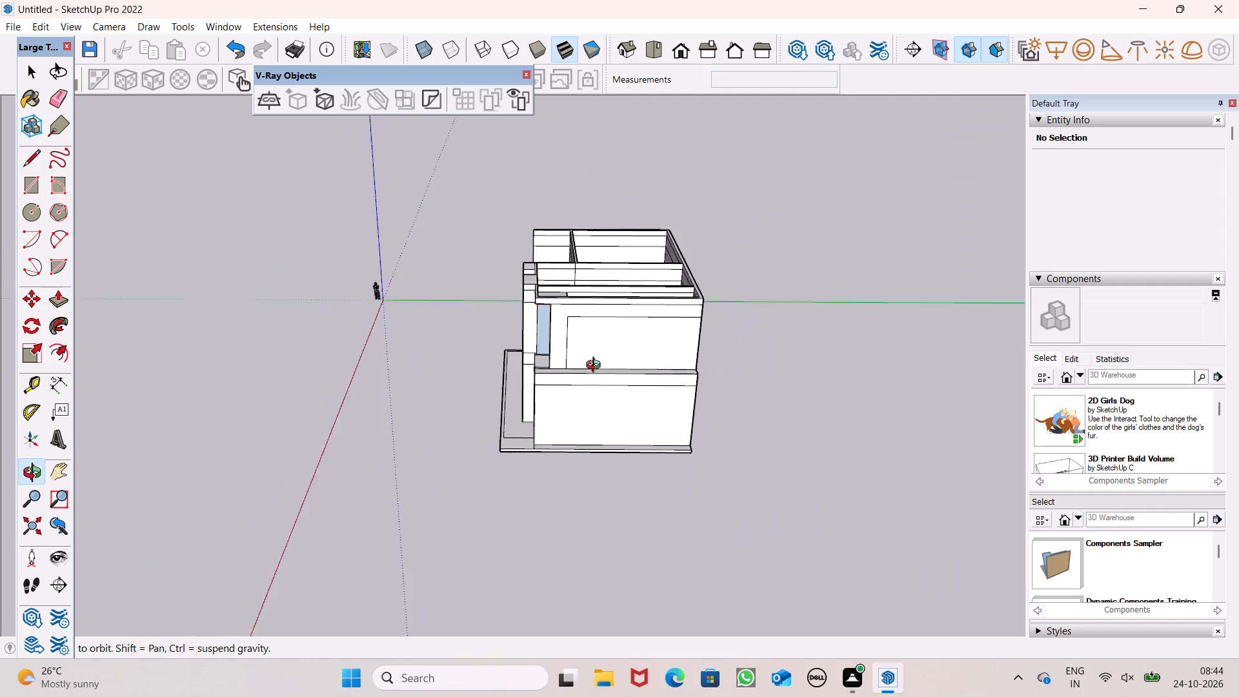
middle_drag(596, 367, 945, 304)
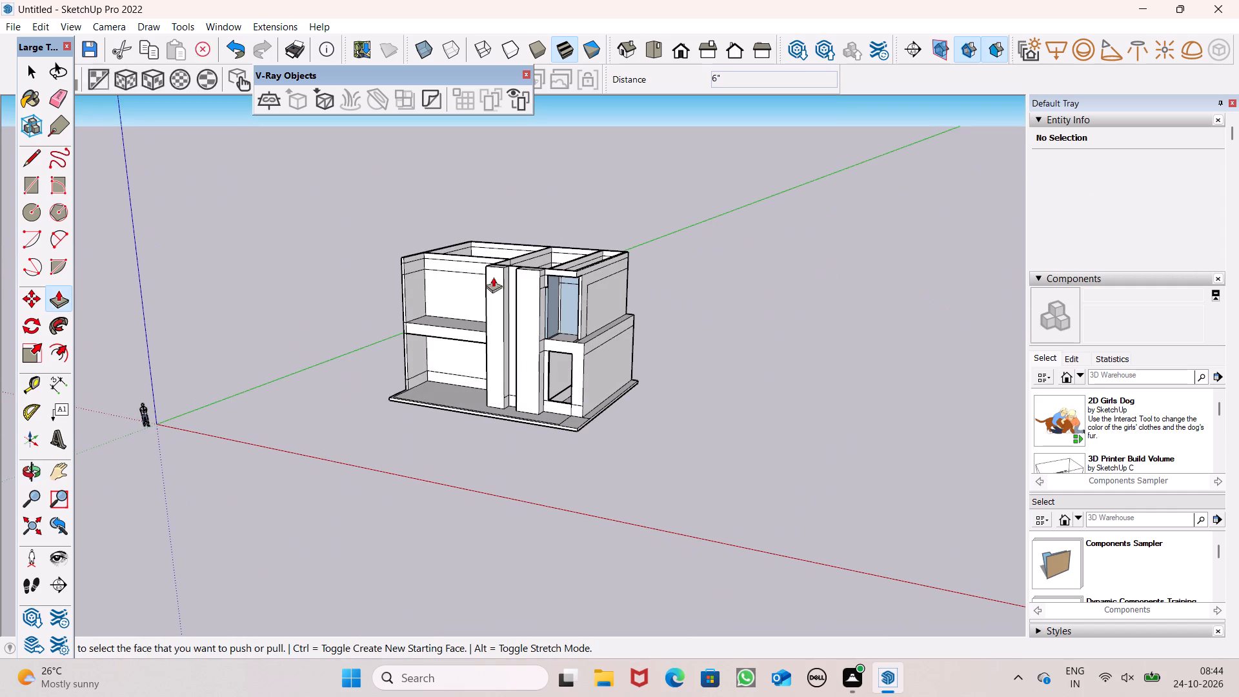
scroll(470, 288, up, 1)
middle_drag(472, 290, 610, 310)
scroll(633, 300, up, 12)
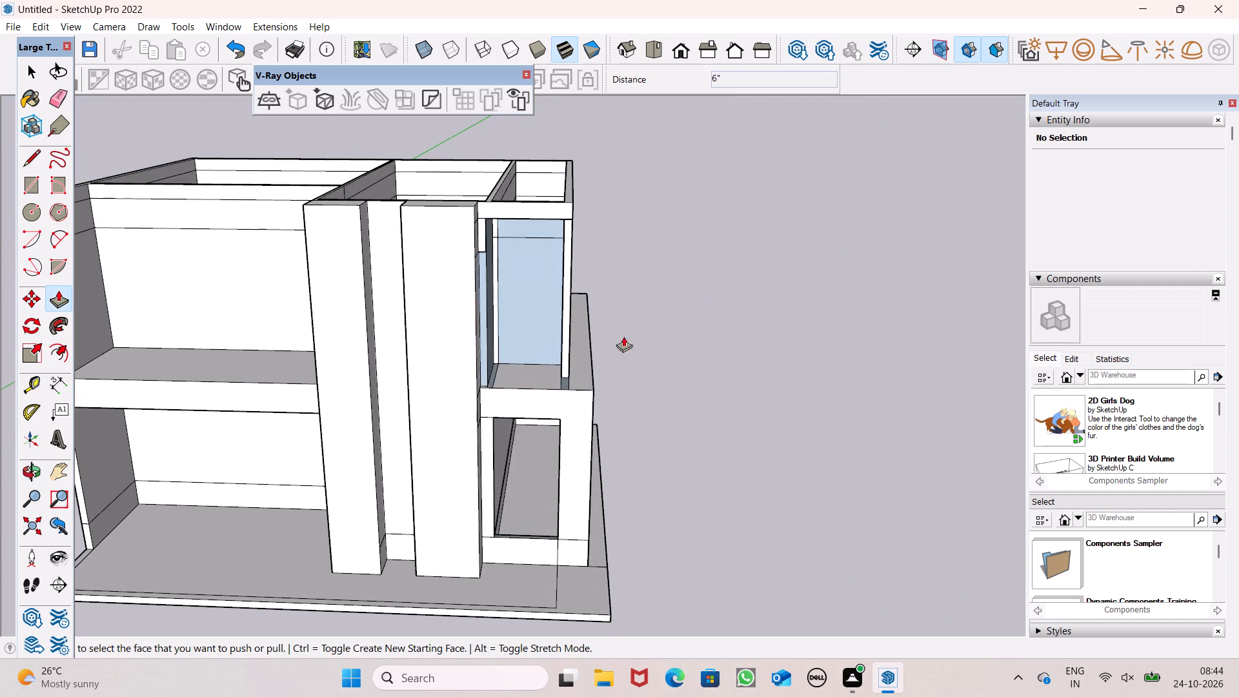
scroll(676, 330, down, 3)
middle_drag(676, 359, 382, 487)
scroll(427, 393, up, 5)
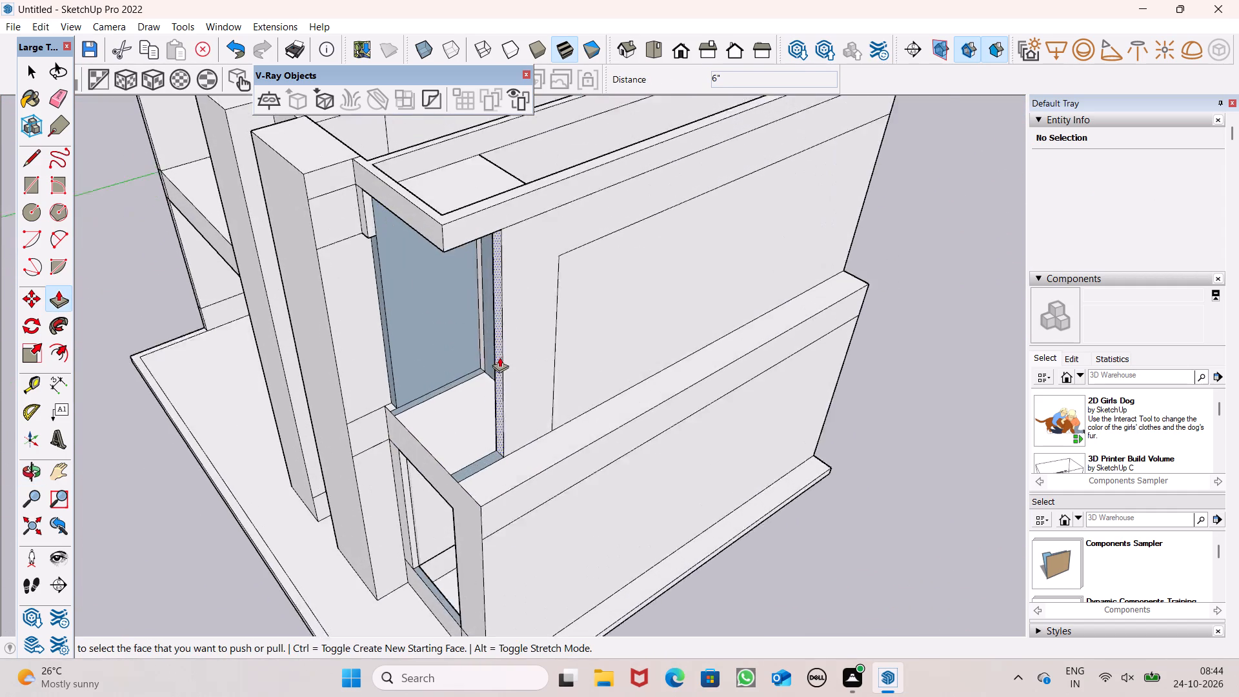
scroll(499, 357, up, 2)
middle_drag(488, 390, 556, 370)
scroll(556, 370, up, 1)
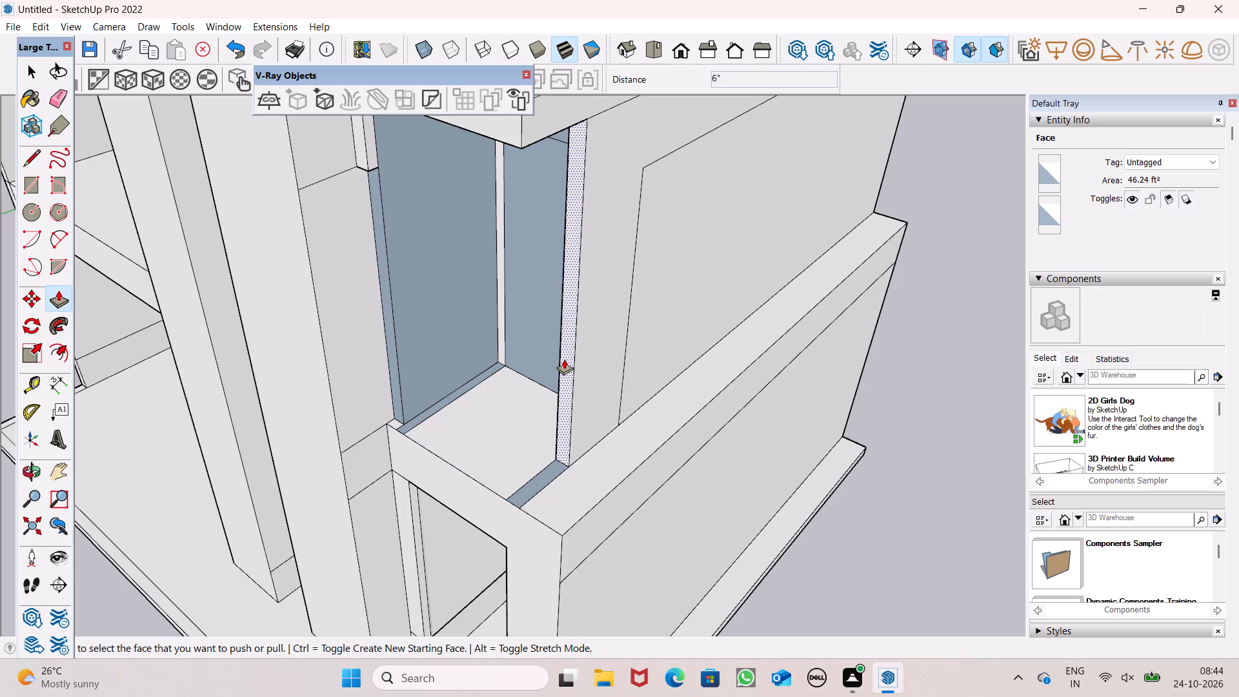
drag(563, 365, 592, 310)
Draw a 3' by 9" rectangle closing the gap at the top outer corner of the upper recess, above the side wall's end.
scroll(699, 325, down, 11)
middle_drag(732, 155, 794, 67)
scroll(797, 65, up, 1)
scroll(710, 157, up, 5)
middle_drag(689, 219, 763, 60)
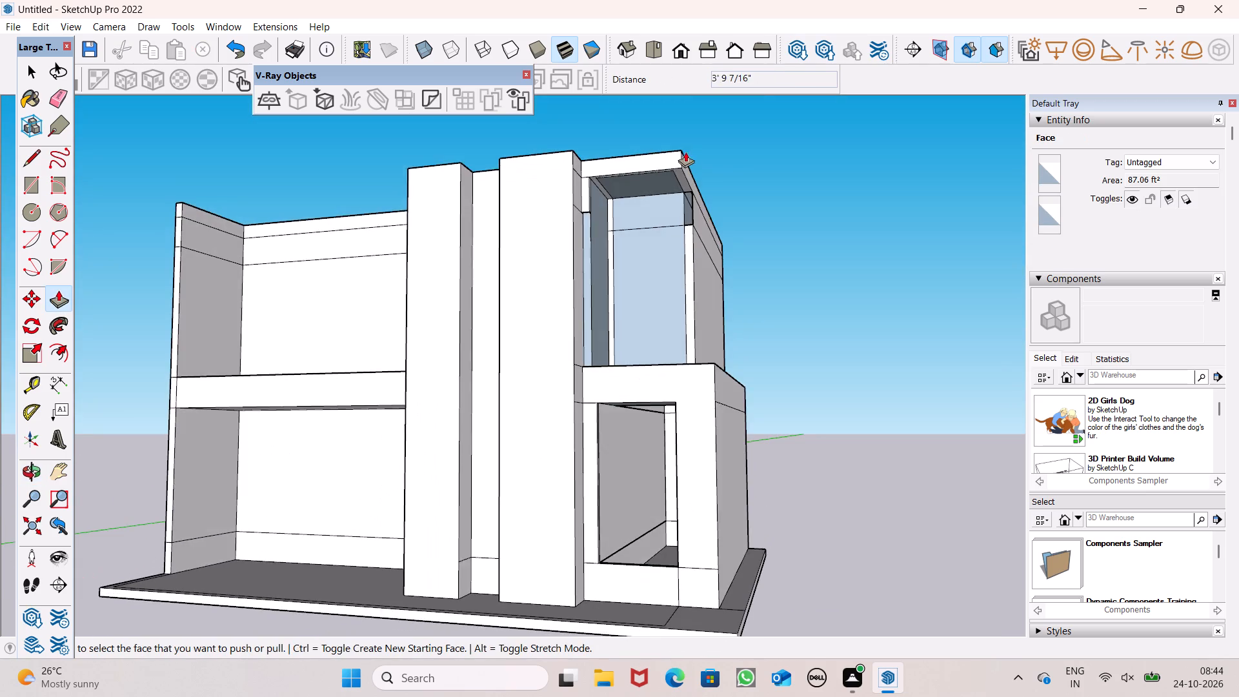
scroll(683, 154, up, 8)
middle_drag(738, 241, 779, 187)
scroll(768, 200, up, 4)
scroll(768, 197, down, 4)
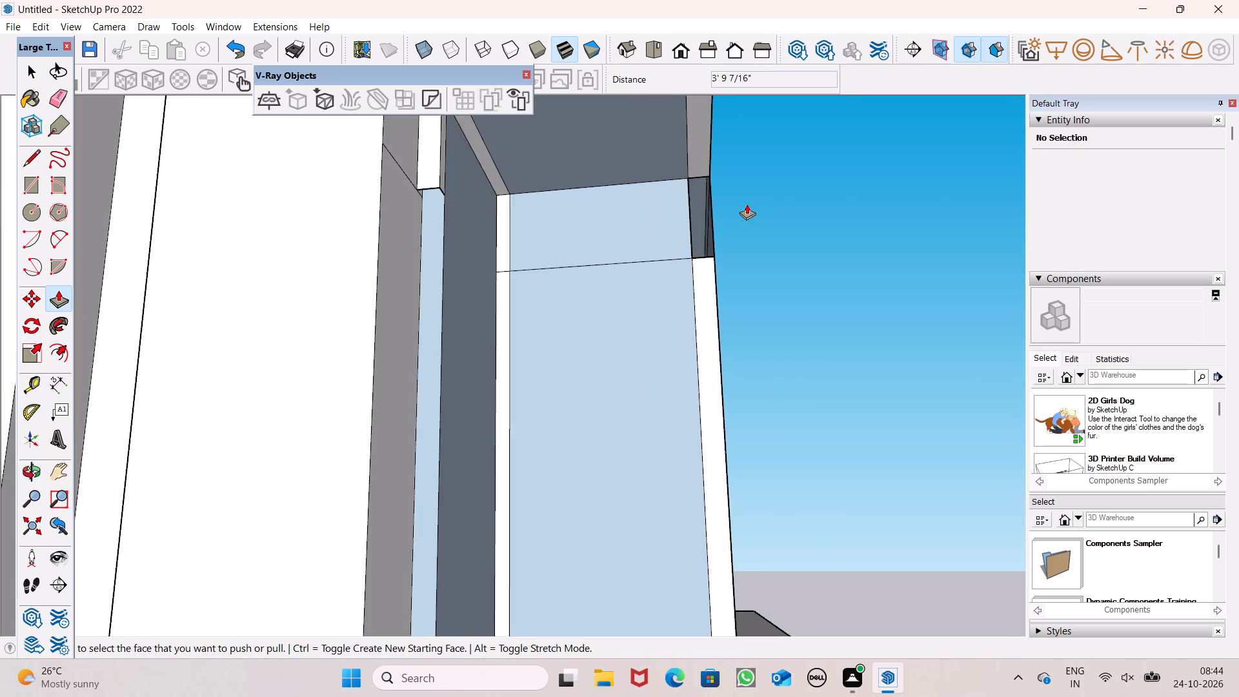
middle_drag(739, 209, 749, 298)
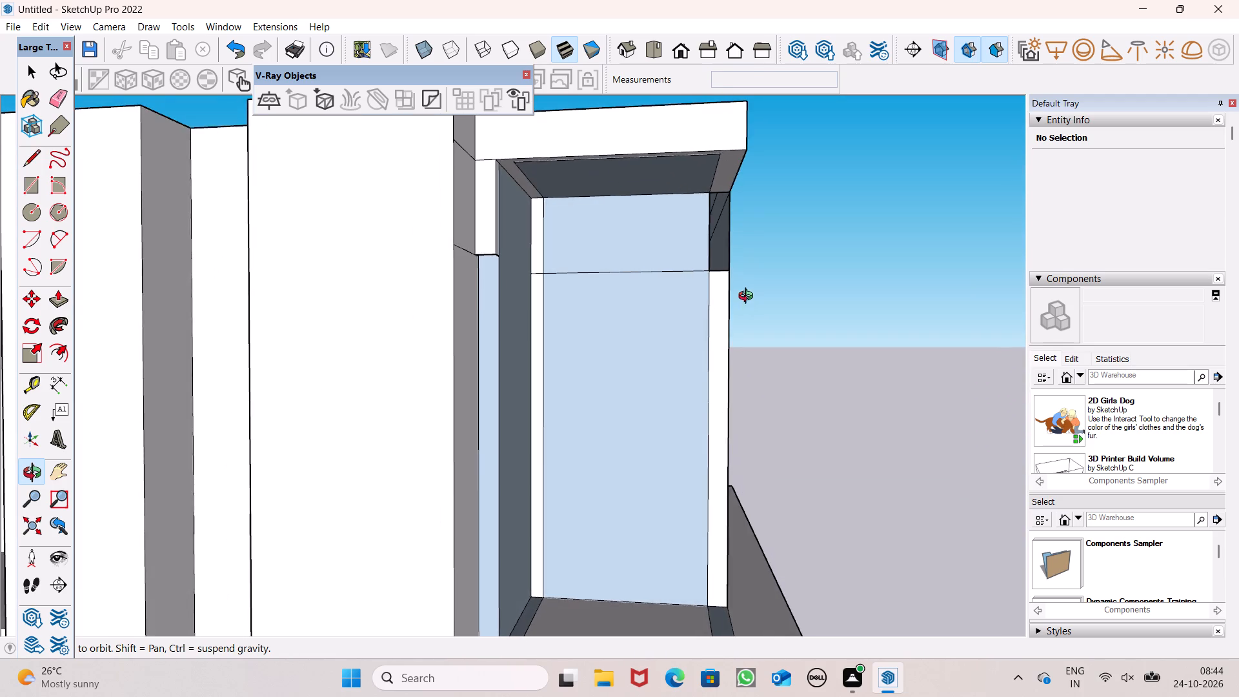
middle_drag(749, 298, 747, 279)
click(32, 188)
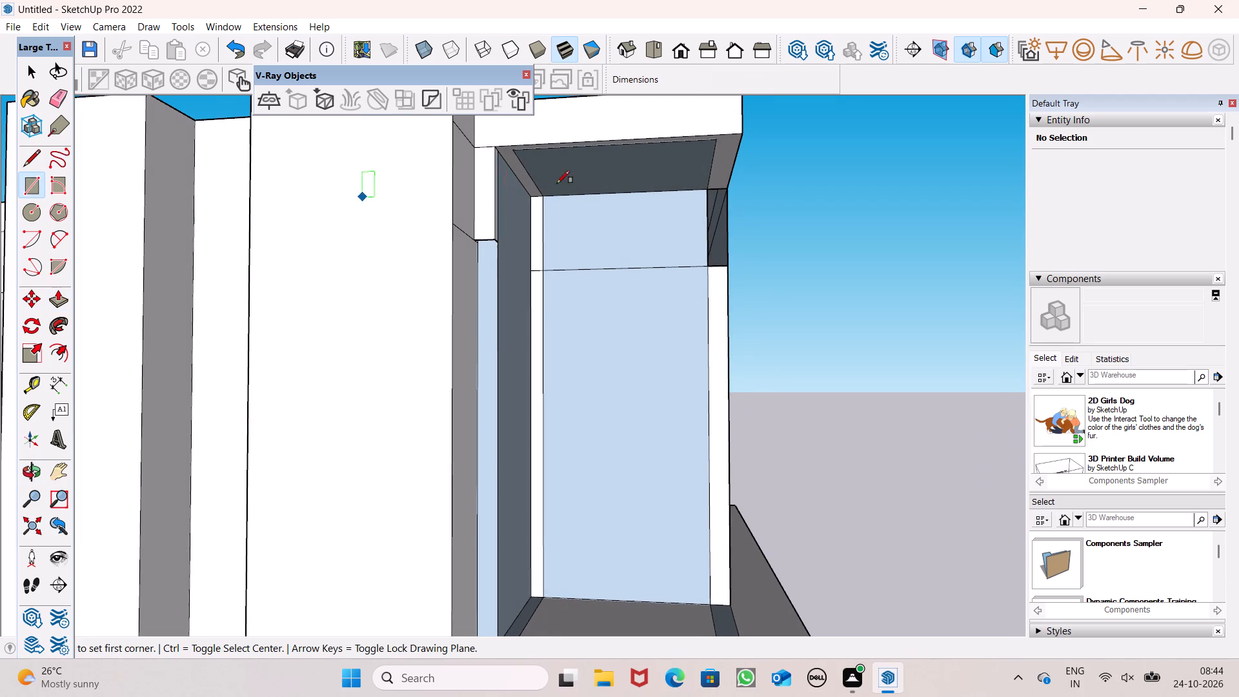
scroll(753, 196, up, 4)
click(661, 179)
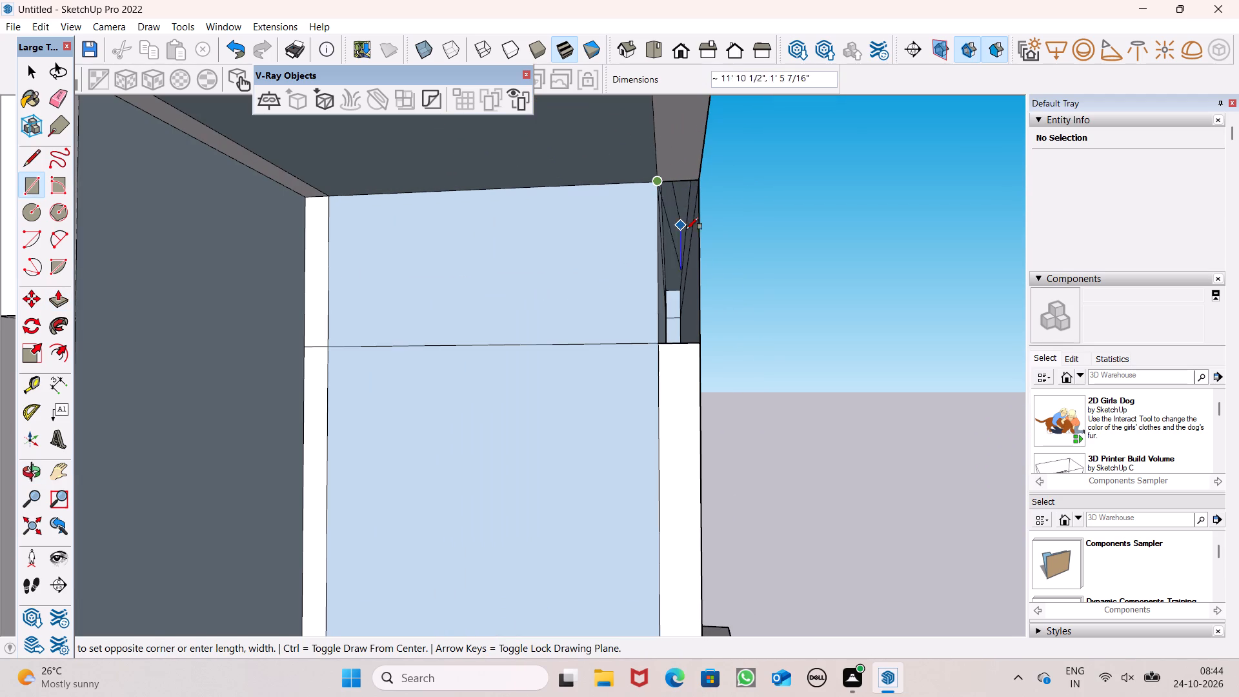
click(701, 346)
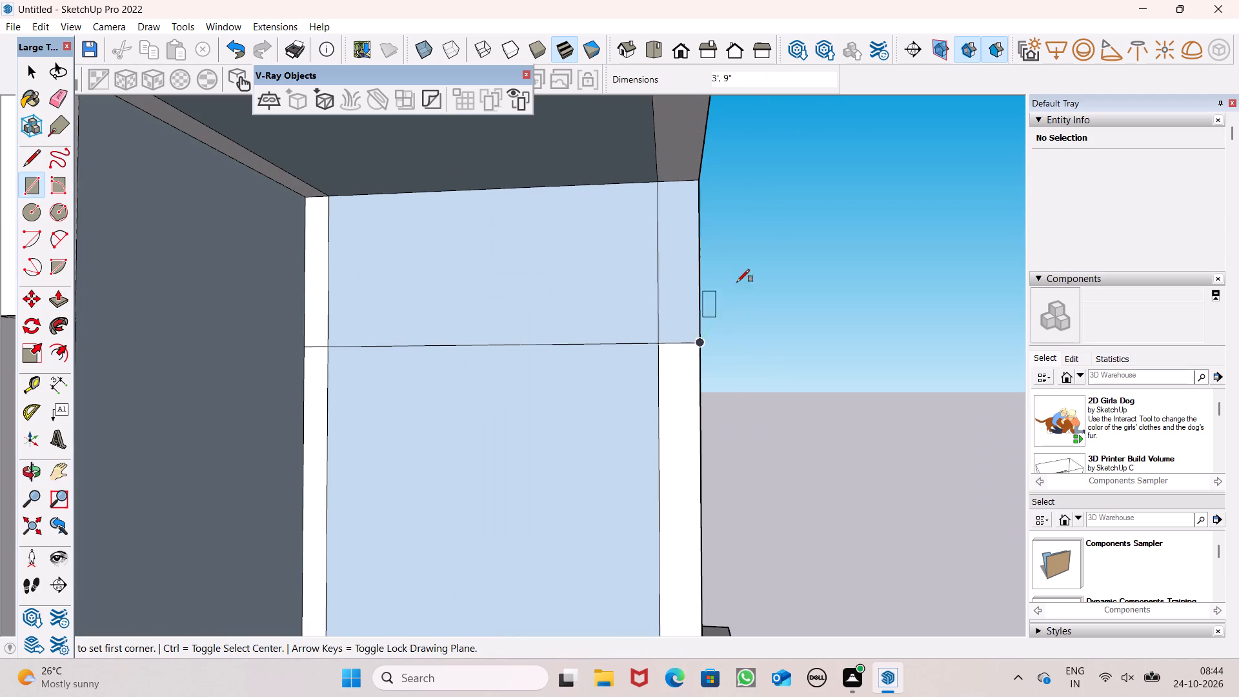
Erase the short hanging panel faces and their edges at the upper recess's top corner beside the column.
scroll(758, 241, down, 6)
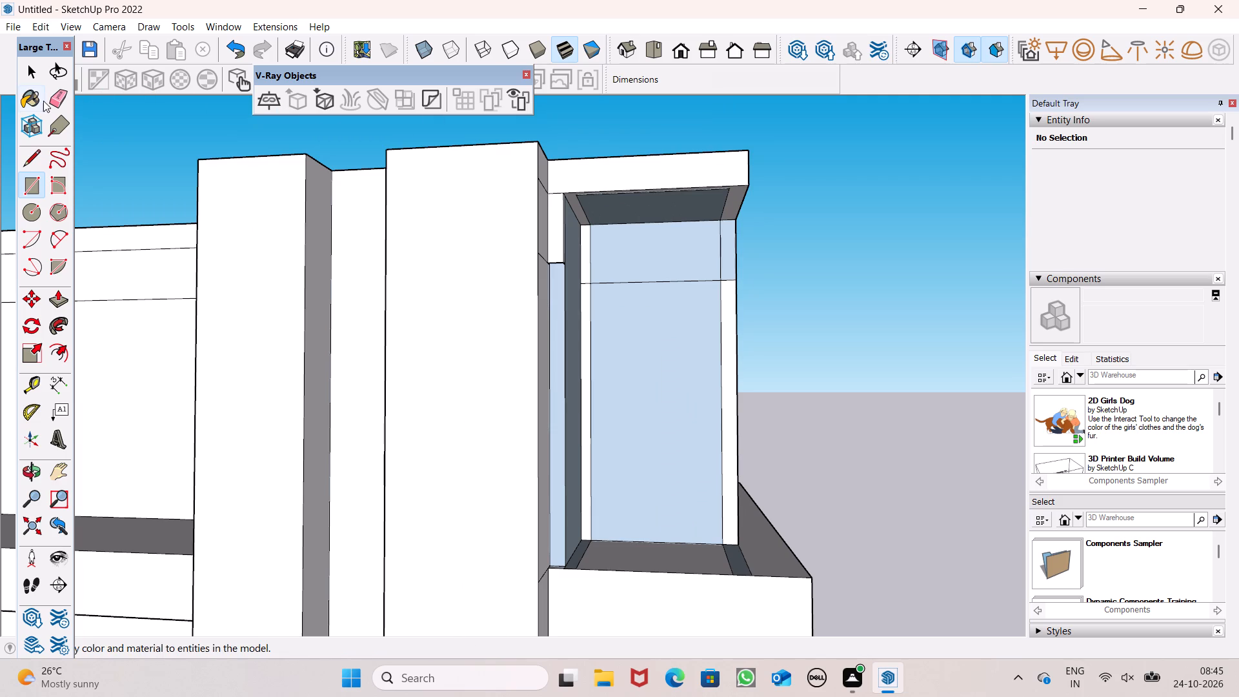
middle_drag(638, 312, 601, 314)
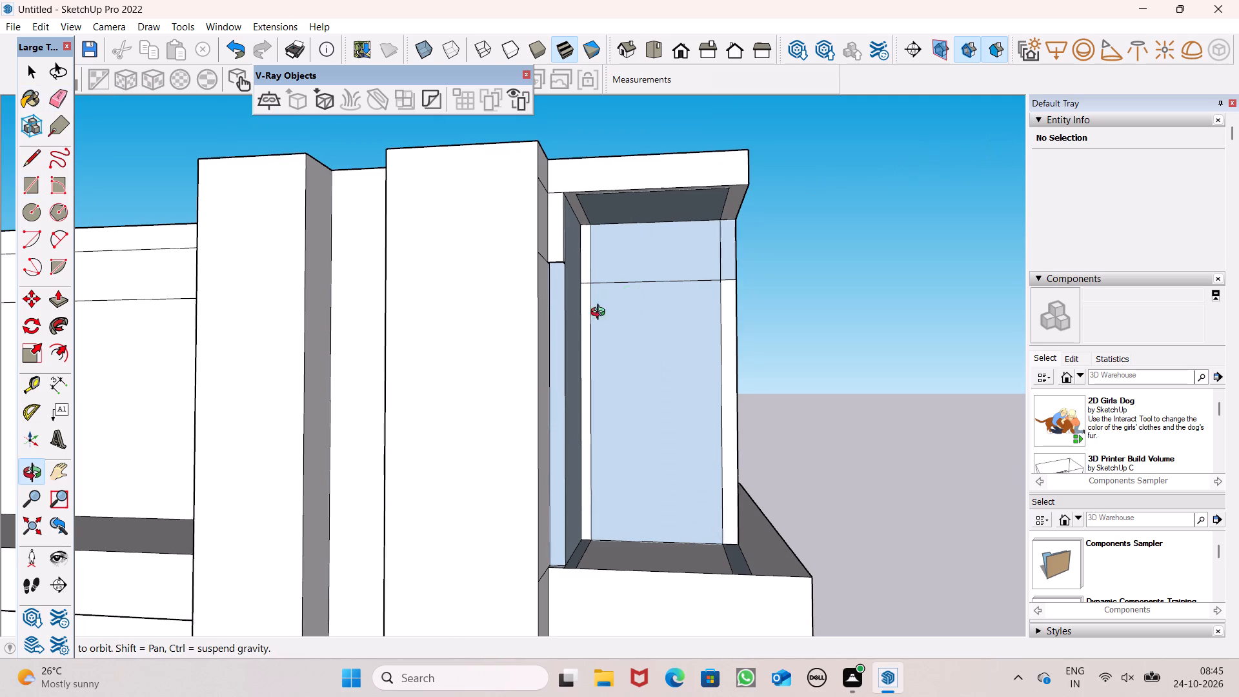
middle_drag(601, 314, 490, 282)
scroll(304, 270, up, 7)
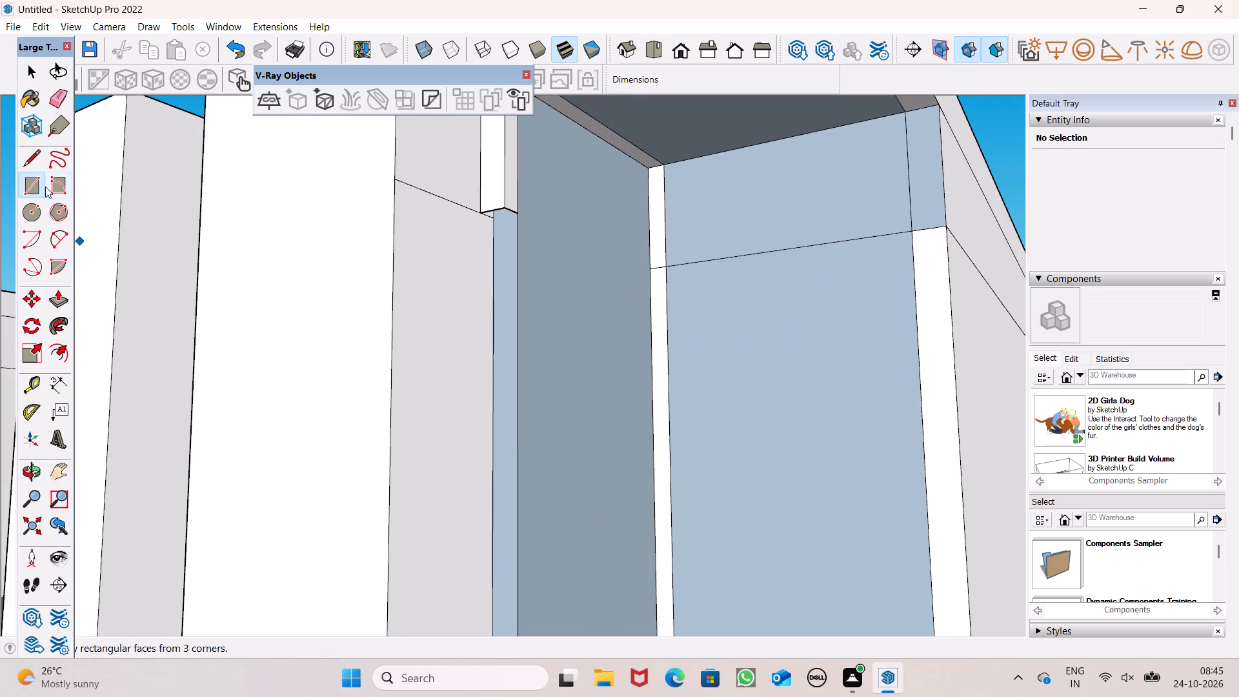
click(59, 99)
scroll(508, 212, up, 4)
middle_drag(510, 211, 499, 115)
scroll(499, 115, up, 1)
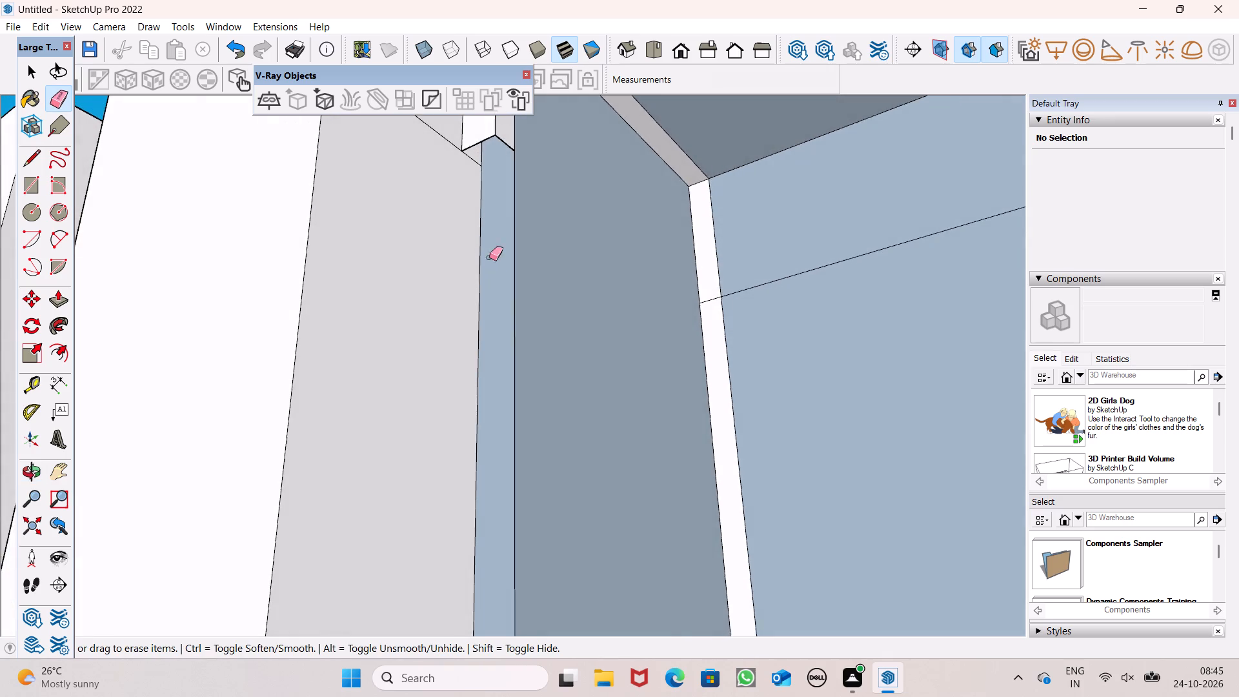
scroll(479, 359, down, 6)
scroll(461, 166, up, 6)
scroll(474, 194, down, 8)
scroll(483, 186, up, 5)
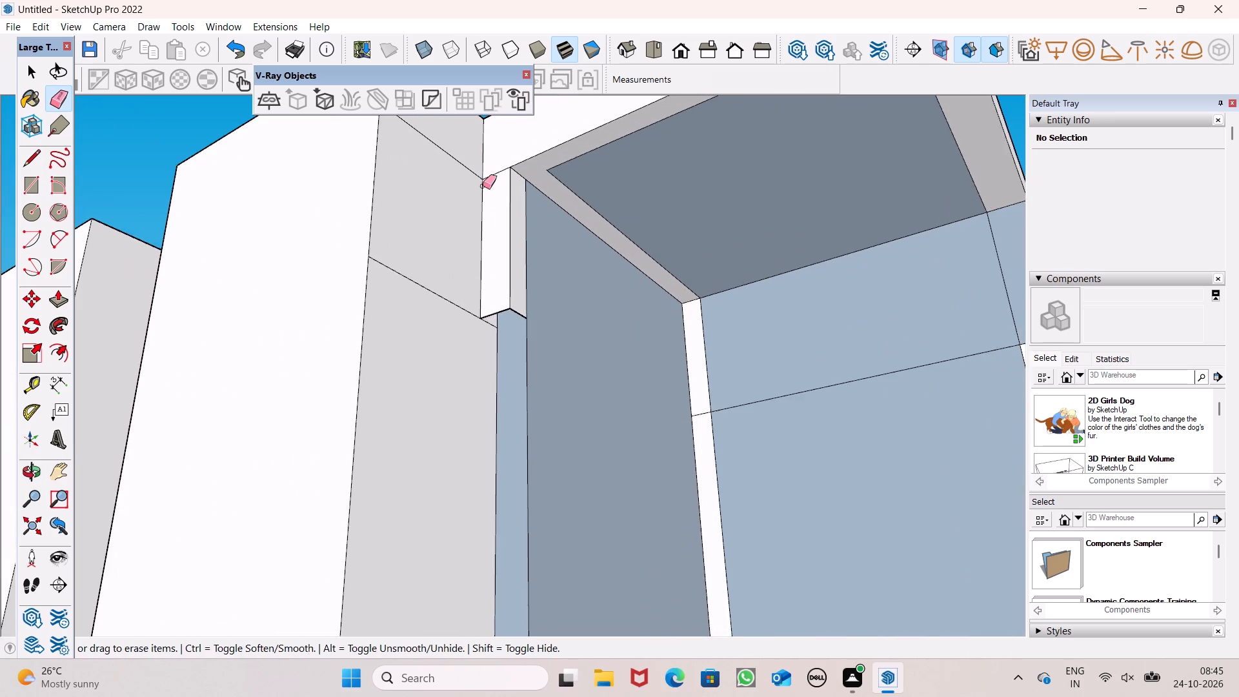
middle_drag(539, 270, 538, 182)
scroll(538, 306, down, 5)
middle_drag(518, 228, 526, 156)
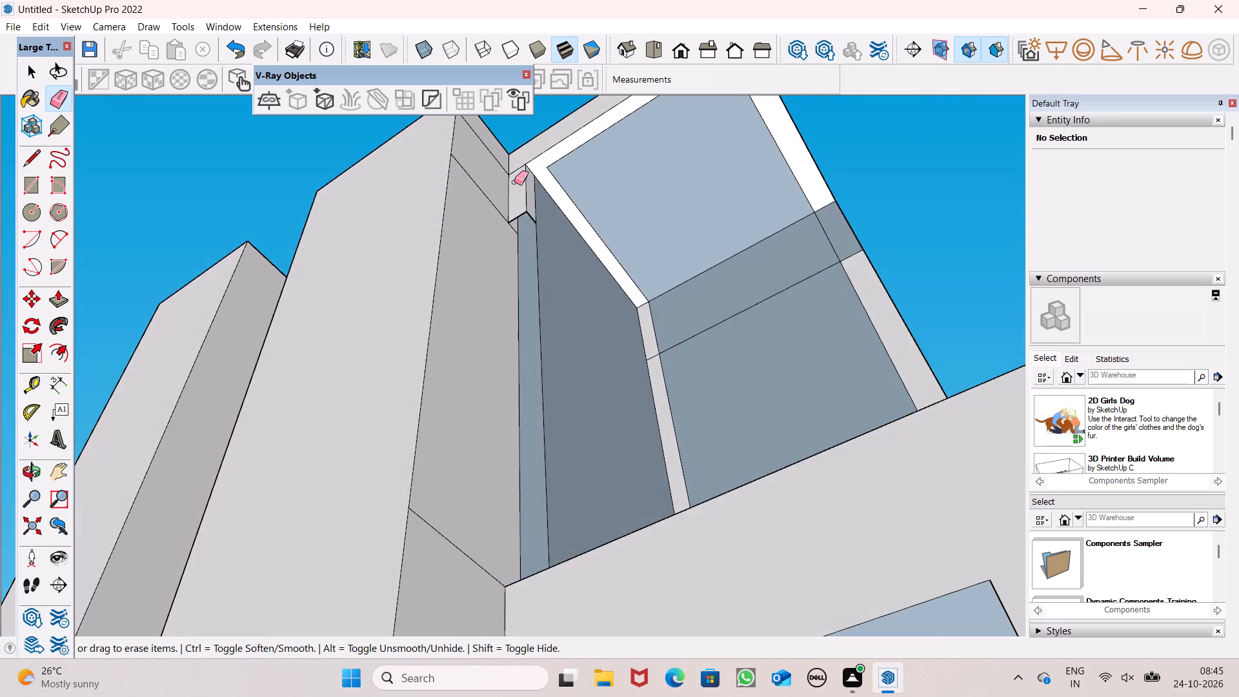
scroll(514, 182, up, 14)
scroll(647, 260, down, 4)
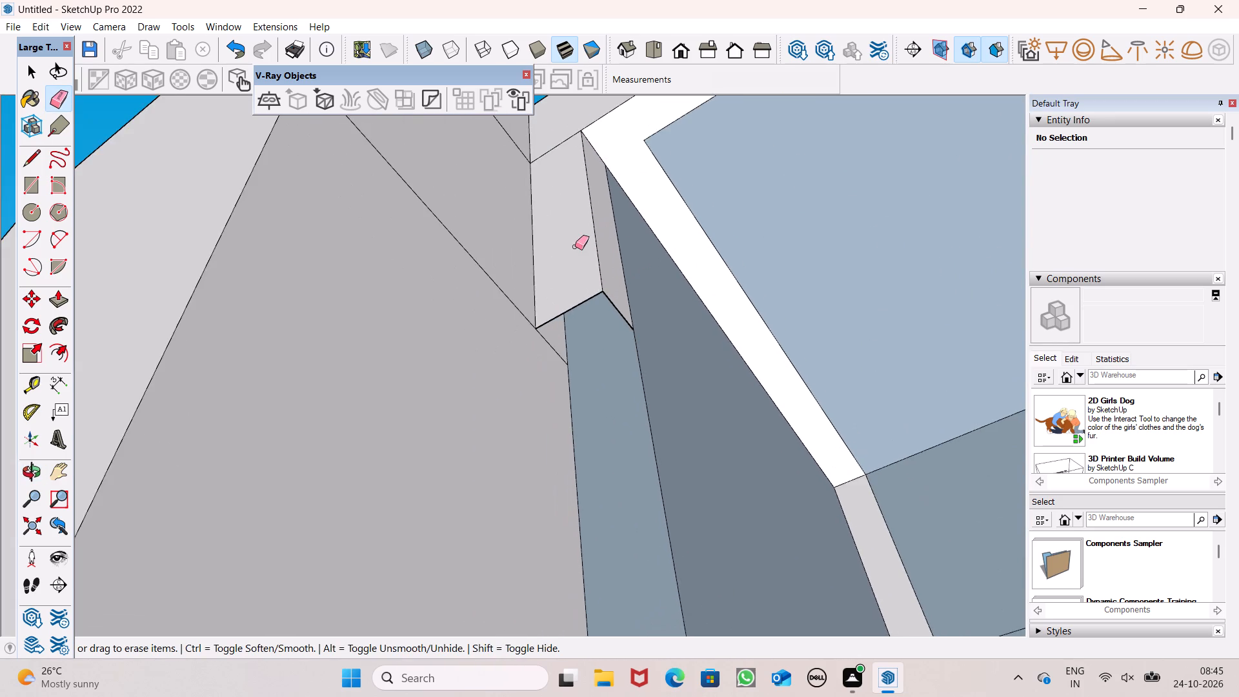
scroll(576, 247, up, 7)
scroll(634, 266, down, 5)
middle_drag(669, 321, 589, 150)
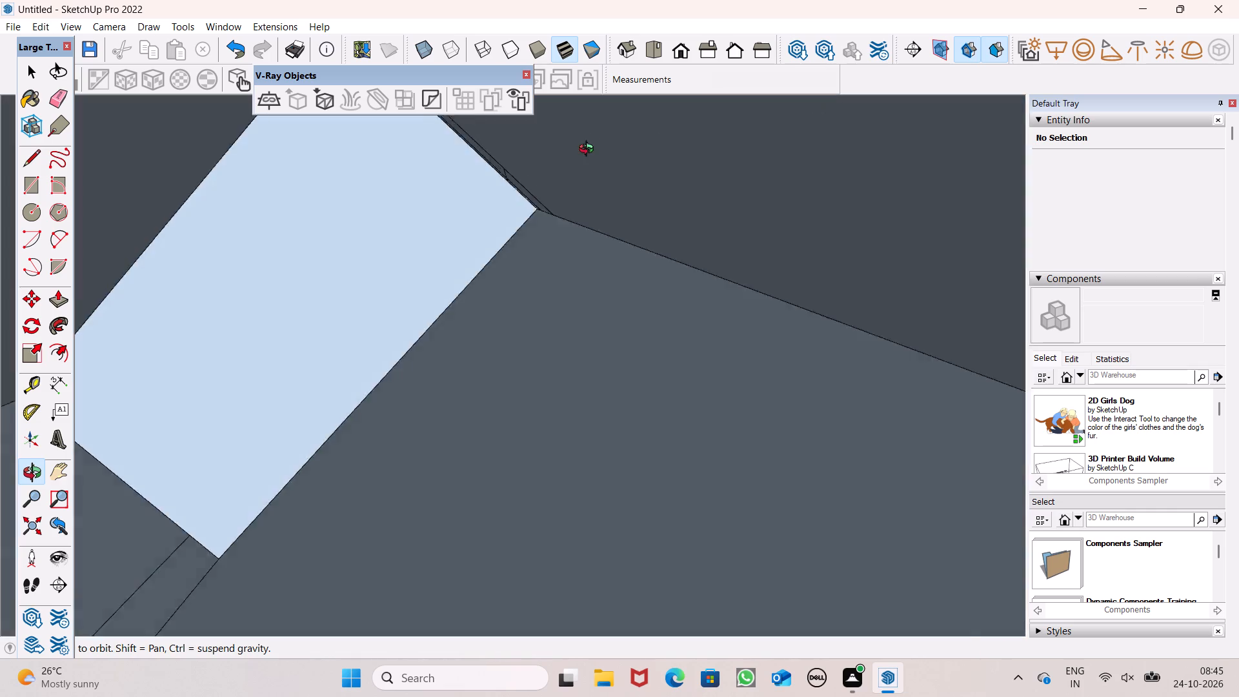
middle_drag(589, 150, 578, 222)
click(505, 226)
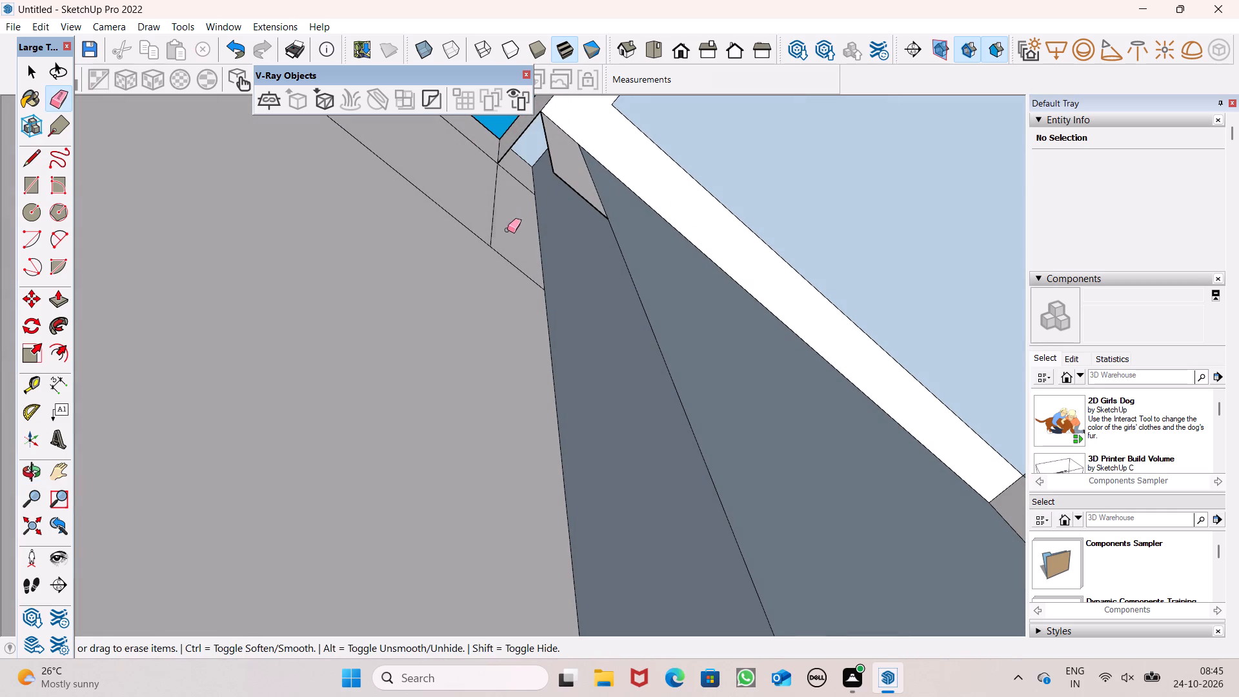
drag(575, 175, 565, 192)
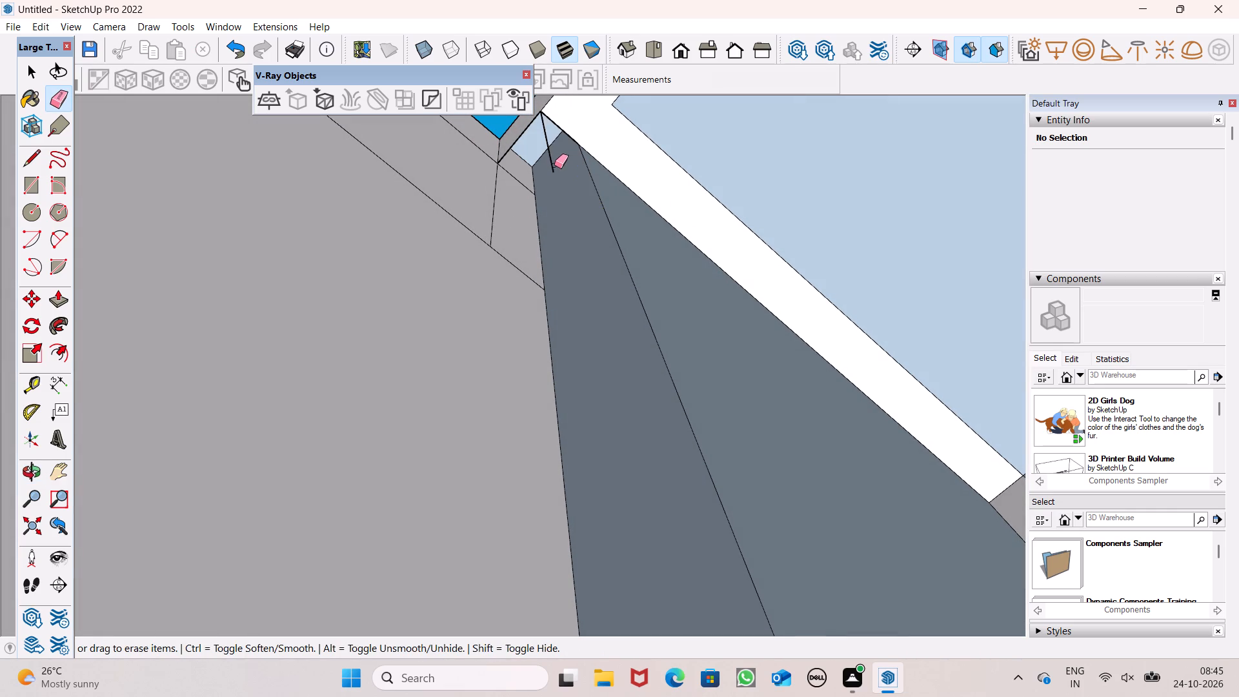
click(550, 167)
Erase the leftover vertical edge on the column's side face just below the top beam of the upper recess.
scroll(598, 167, down, 6)
middle_drag(620, 215, 554, 319)
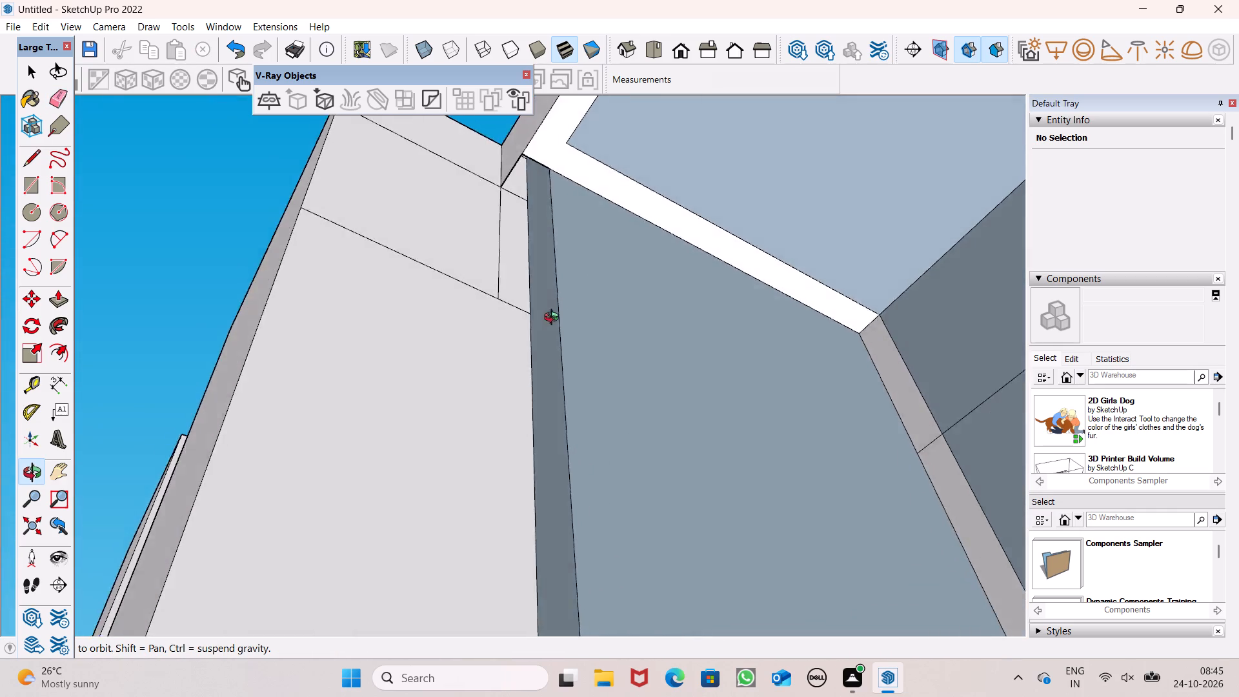
middle_drag(554, 319, 606, 276)
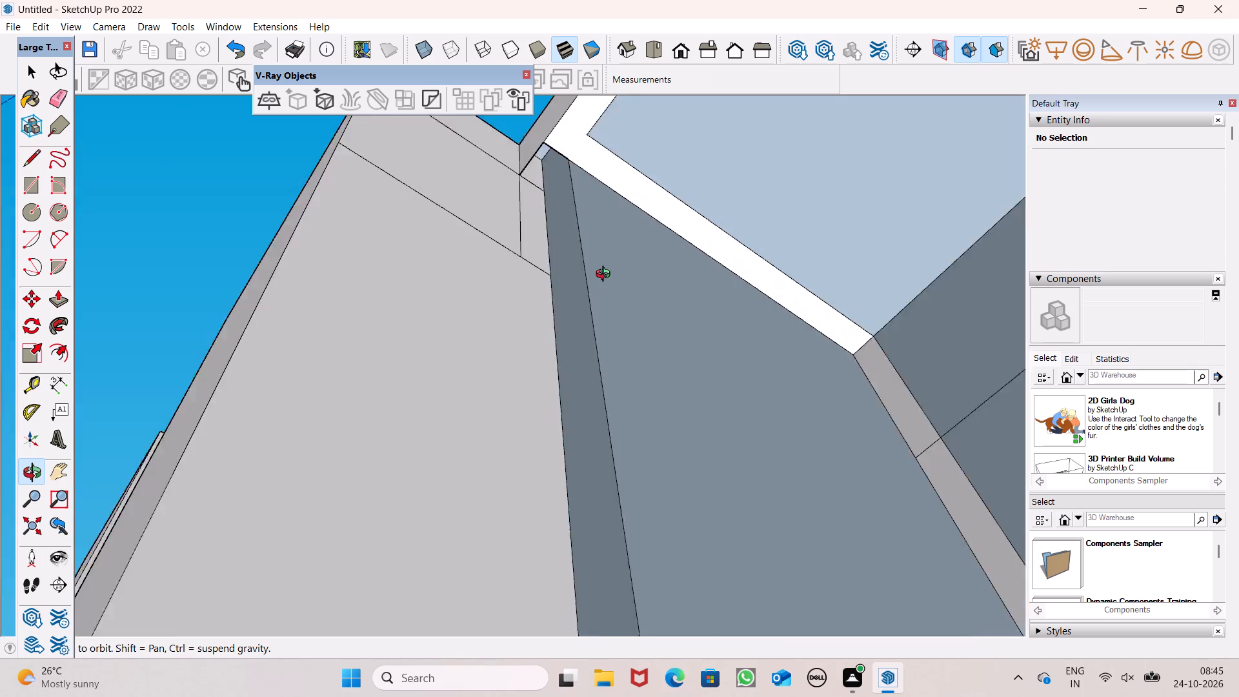
middle_drag(606, 276, 700, 407)
scroll(537, 474, down, 6)
scroll(560, 389, down, 5)
middle_drag(576, 370, 577, 308)
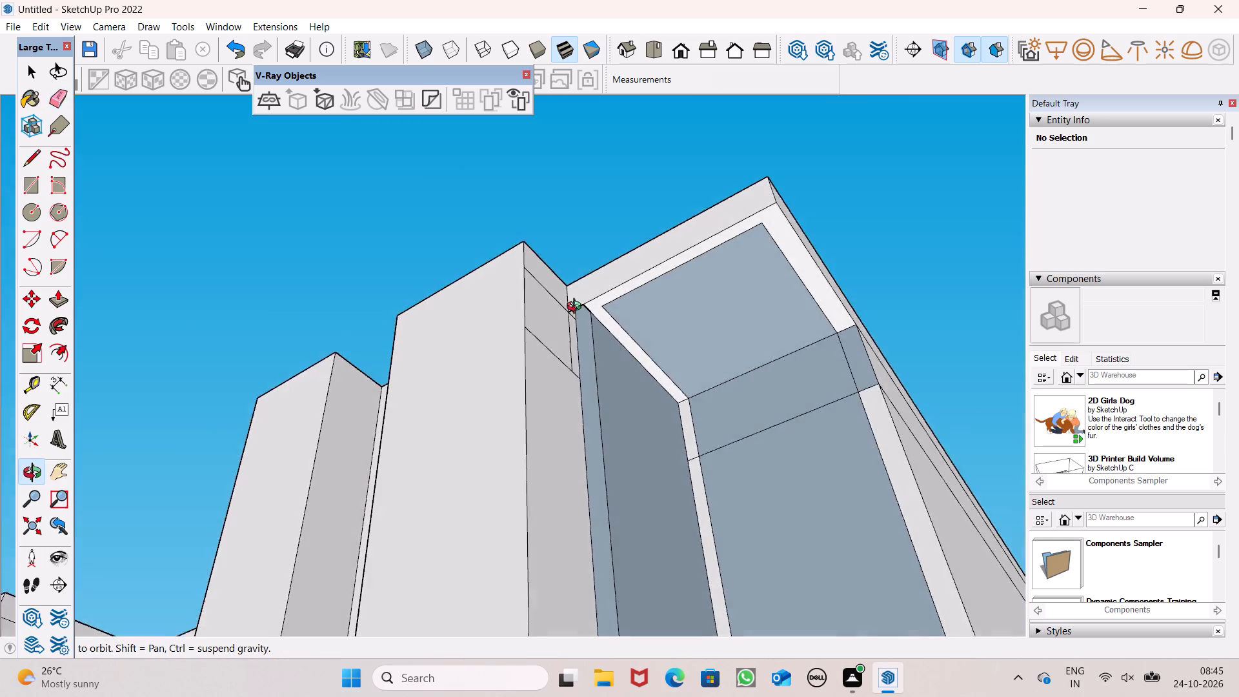
middle_drag(577, 308, 576, 268)
scroll(576, 285, up, 15)
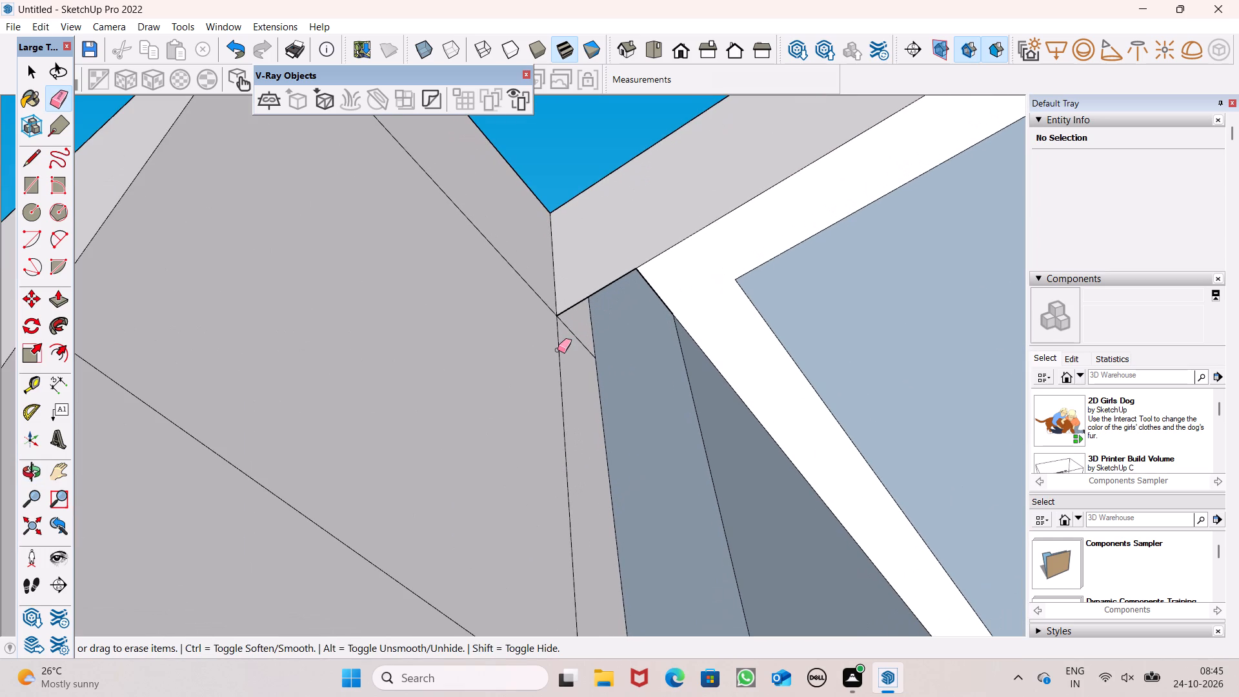
click(558, 350)
Push the small upright face at the recess's top column-side corner 6", up to the recess's side wall face.
middle_drag(562, 310, 260, 264)
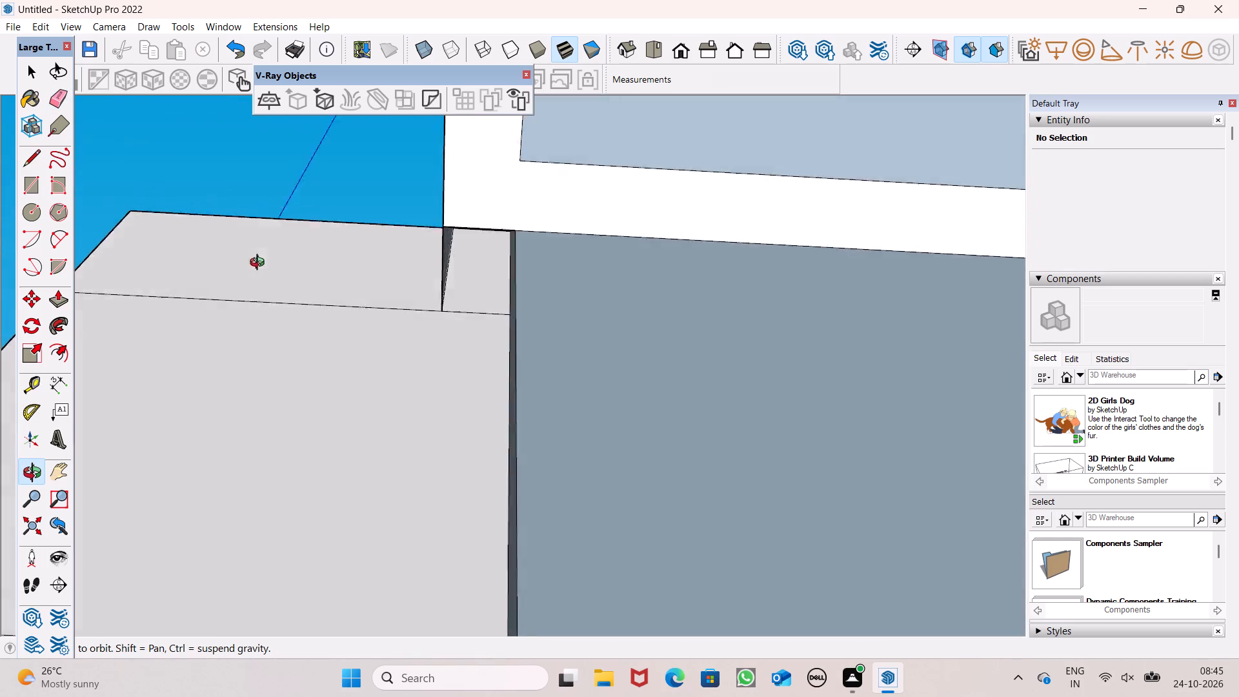
middle_drag(260, 264, 408, 150)
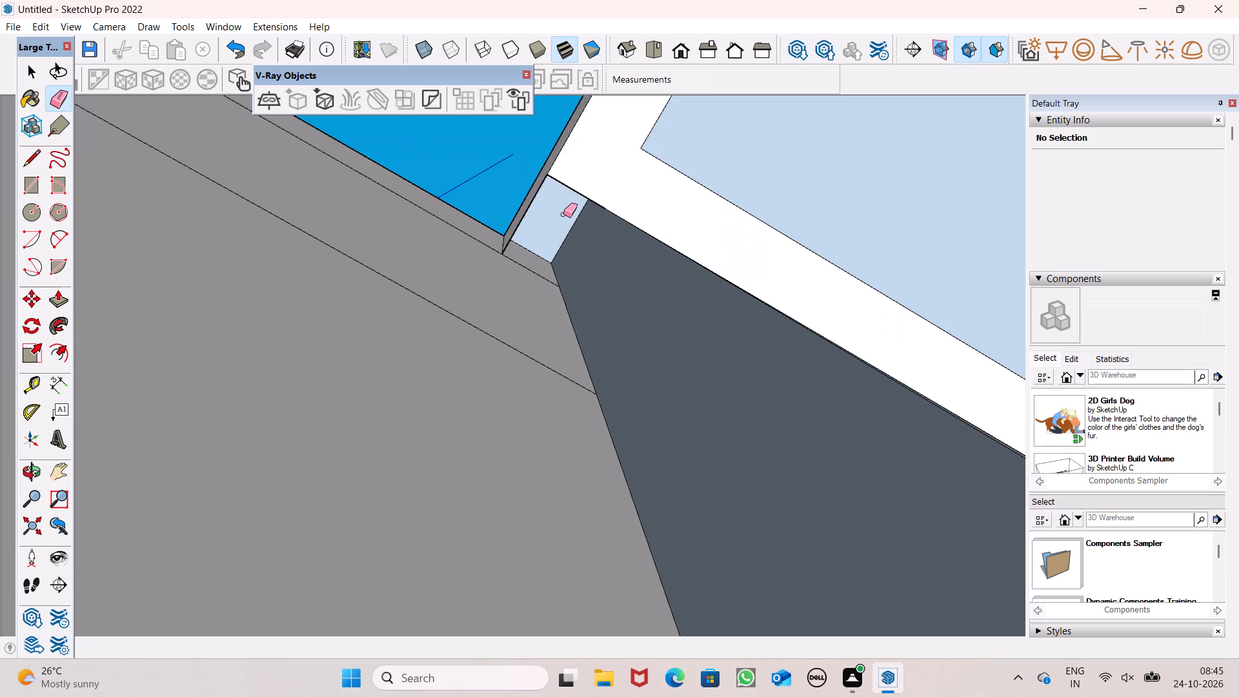
scroll(565, 205, up, 8)
middle_drag(599, 191, 689, 243)
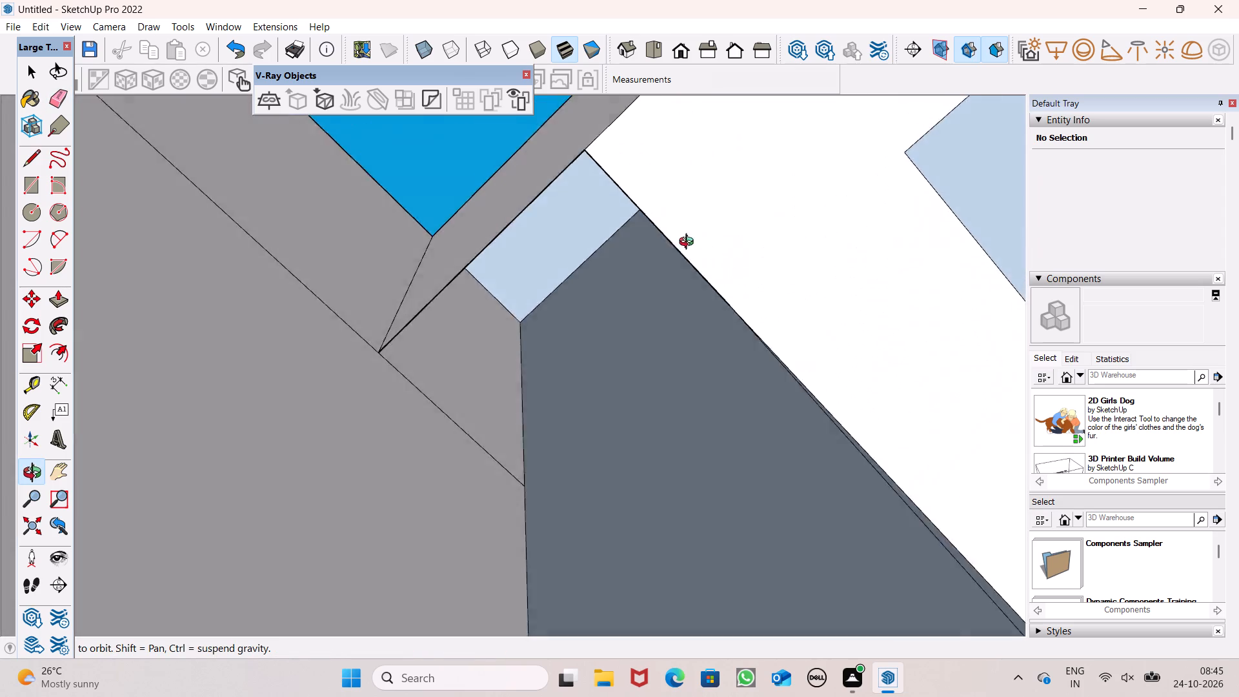
middle_drag(689, 243, 559, 242)
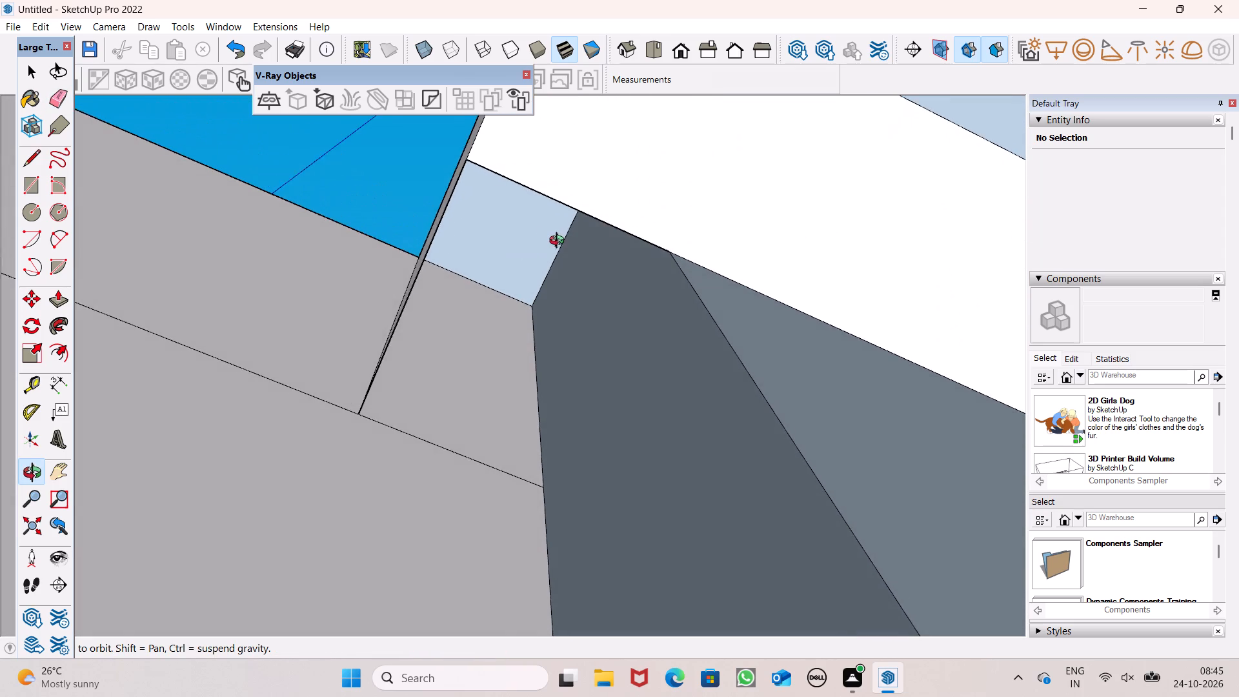
middle_drag(559, 242, 558, 242)
click(64, 306)
middle_drag(388, 325, 323, 333)
scroll(323, 333, up, 1)
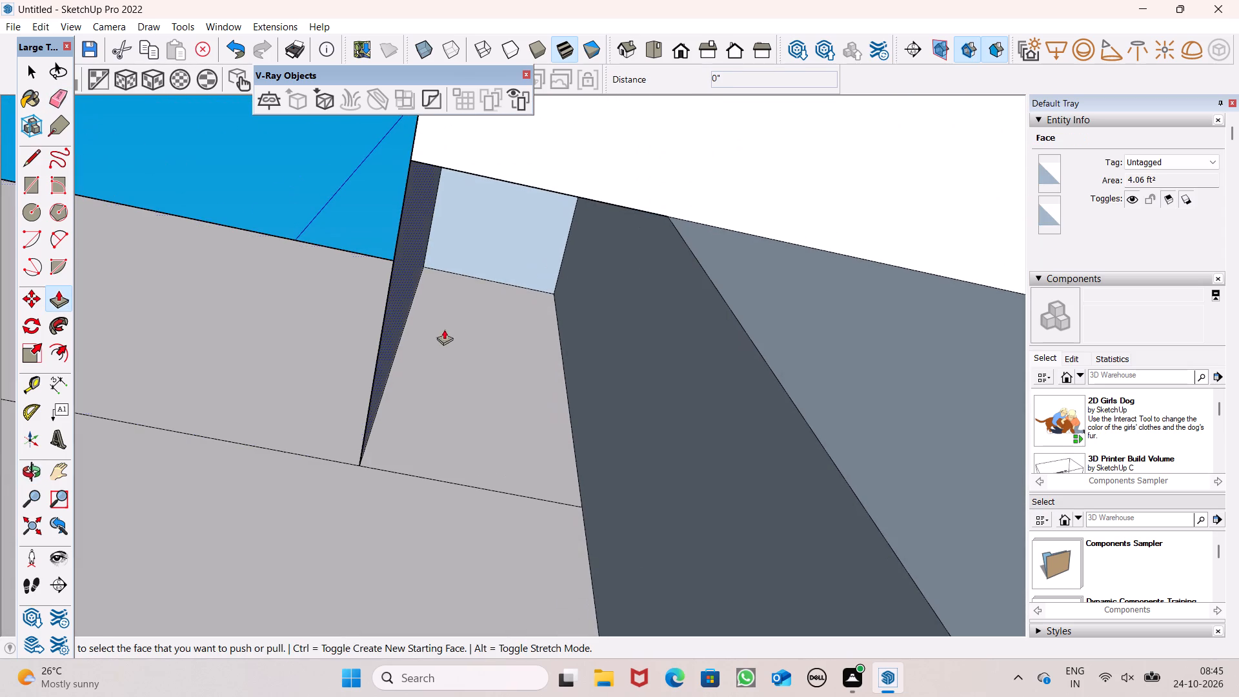
drag(396, 338, 592, 419)
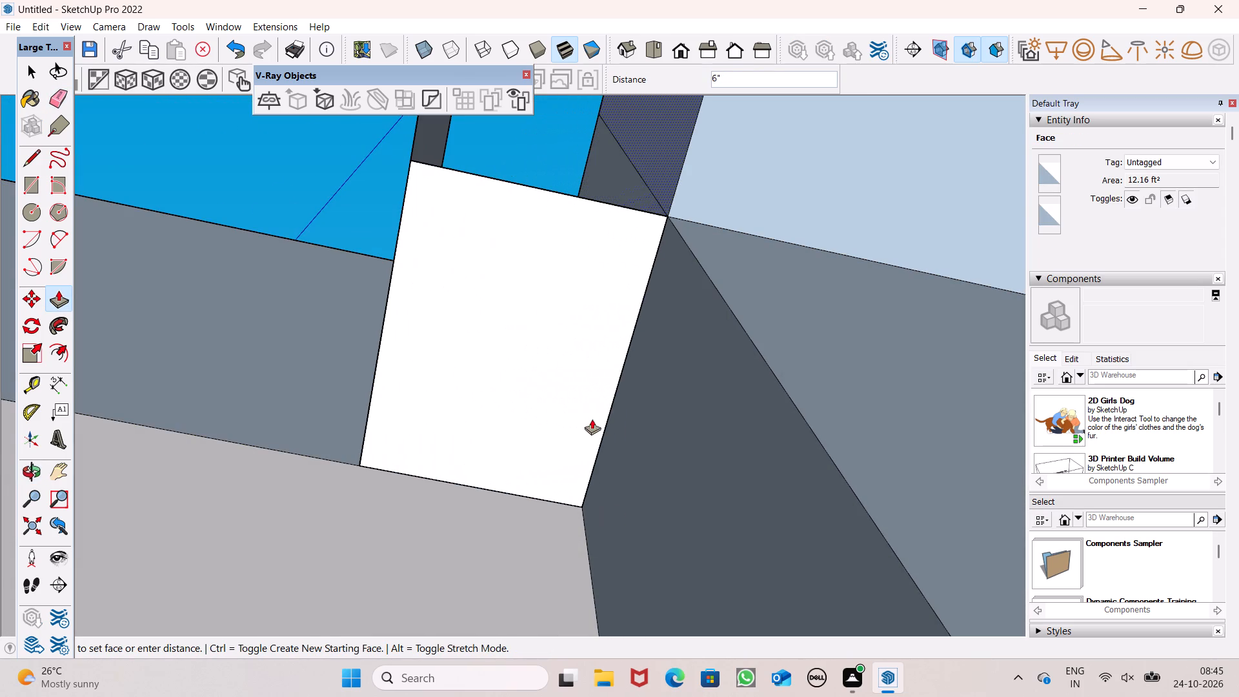
drag(592, 419, 594, 417)
Examine the upper recess, its top beam and the wall tops from the front and from above.
scroll(561, 314, down, 14)
scroll(572, 350, down, 7)
scroll(572, 277, down, 10)
middle_drag(603, 266, 820, 676)
scroll(679, 410, down, 8)
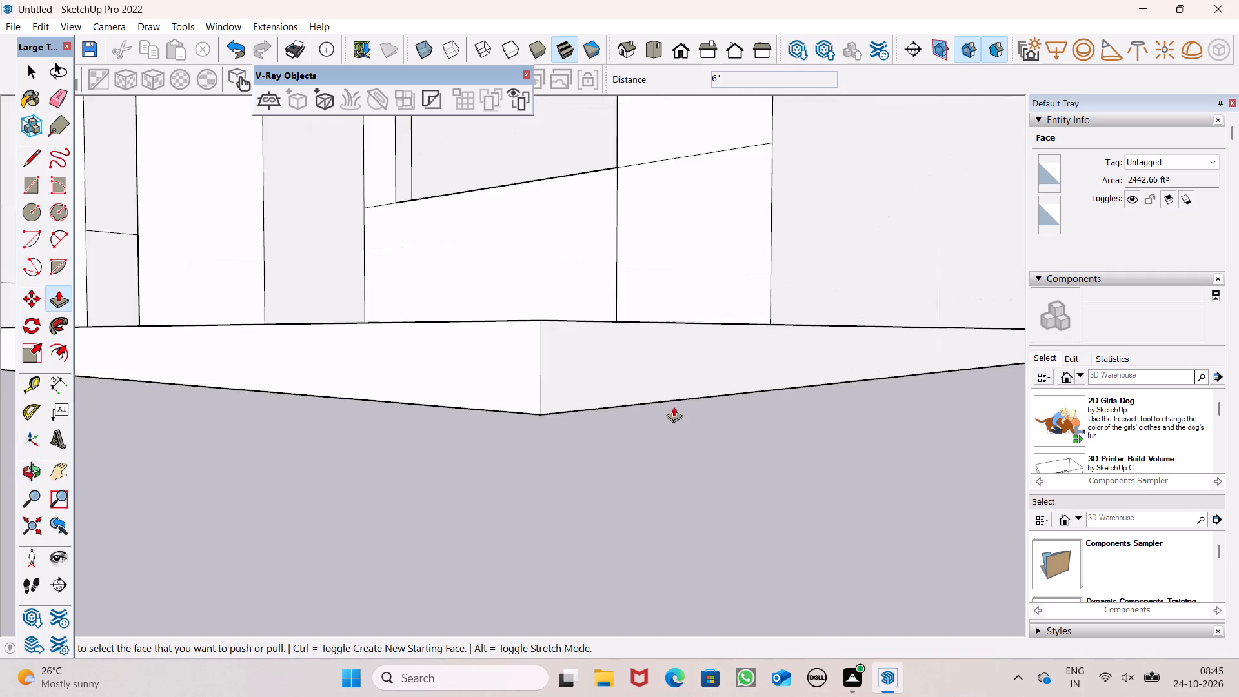
scroll(674, 407, down, 20)
scroll(710, 548, down, 15)
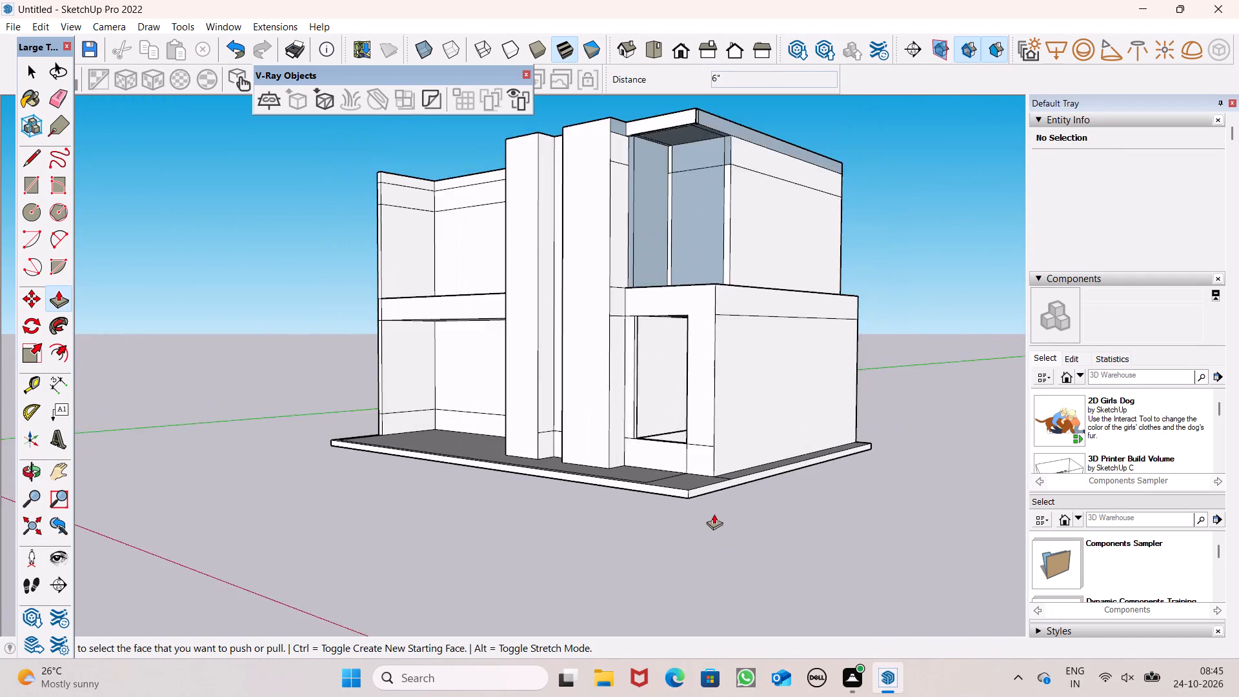
middle_drag(696, 316, 501, 696)
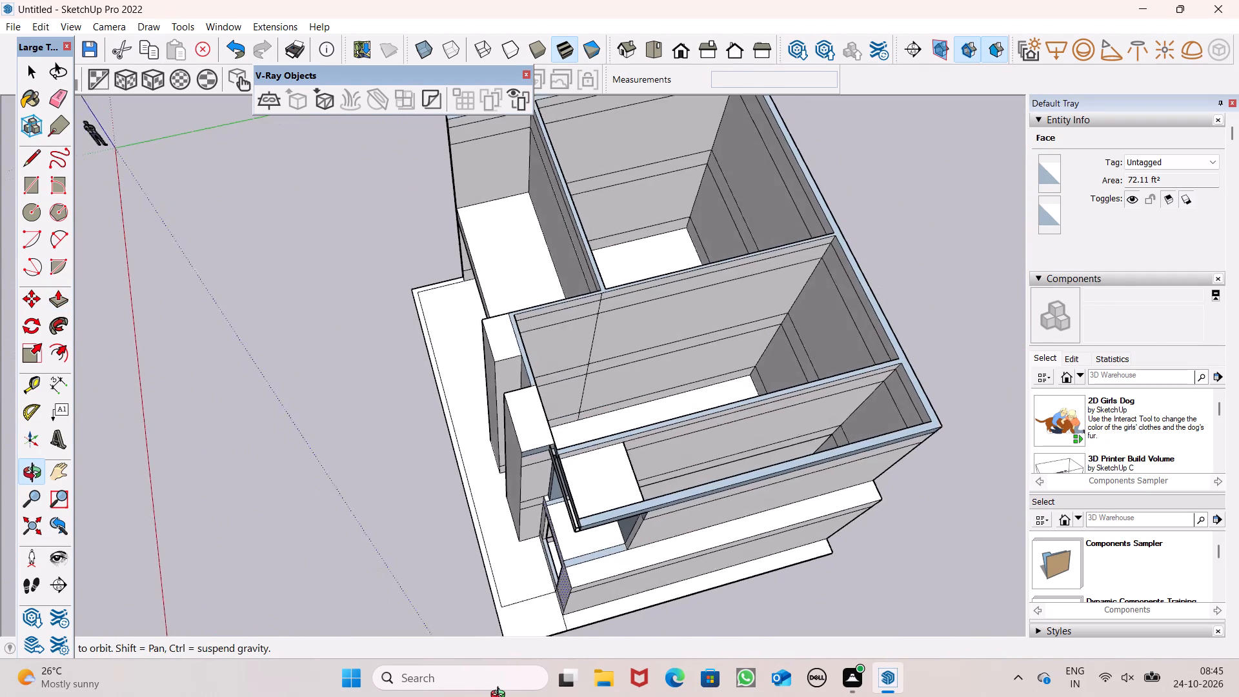
middle_drag(501, 696, 494, 688)
scroll(576, 537, up, 15)
middle_drag(590, 505, 565, 508)
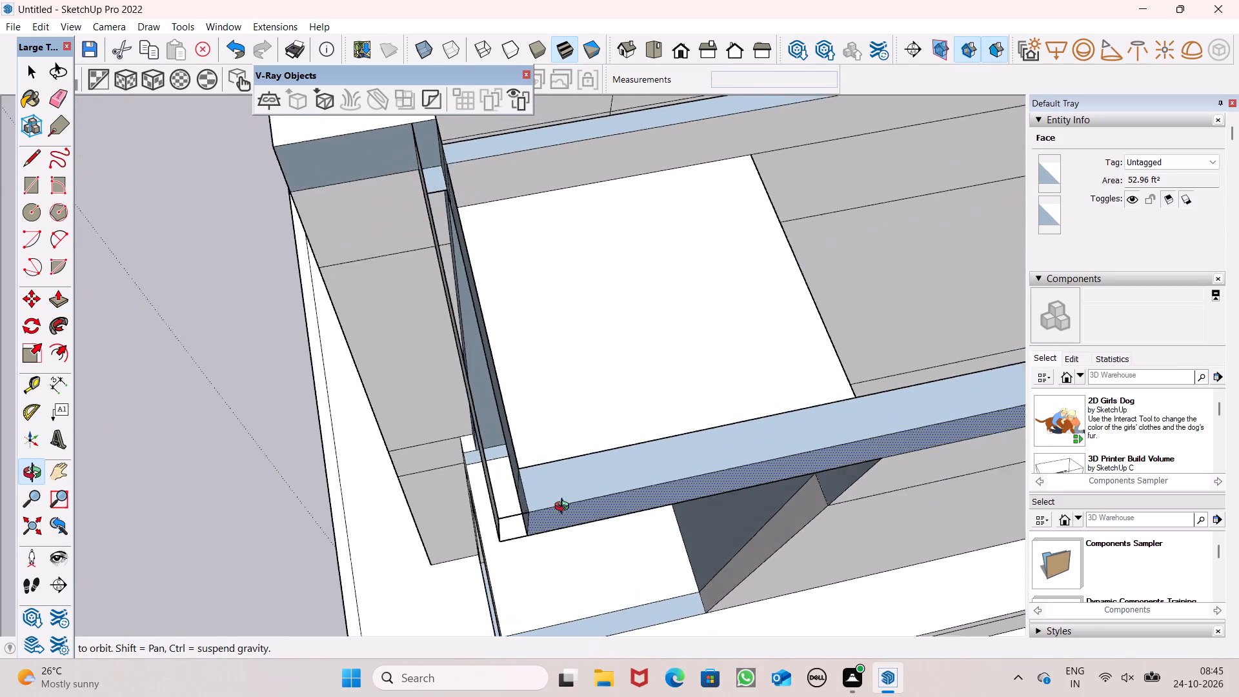
middle_drag(565, 508, 667, 438)
scroll(675, 429, up, 1)
scroll(663, 571, down, 4)
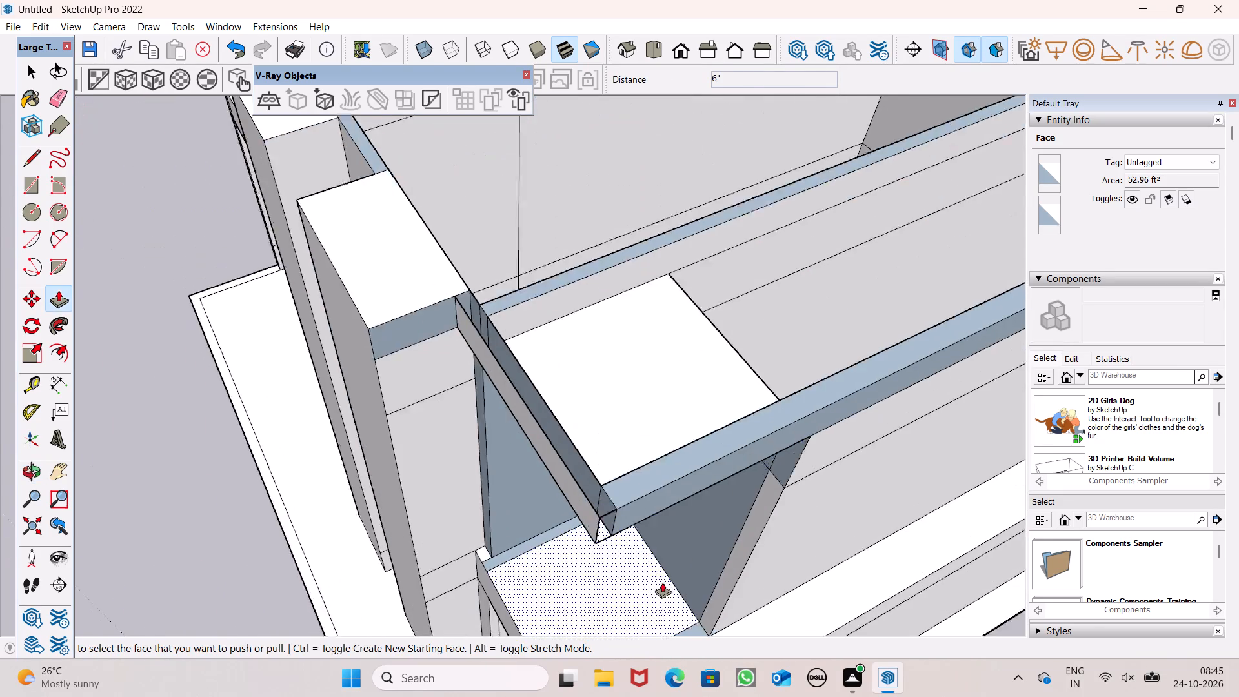
scroll(662, 582, down, 3)
middle_drag(550, 505, 714, 461)
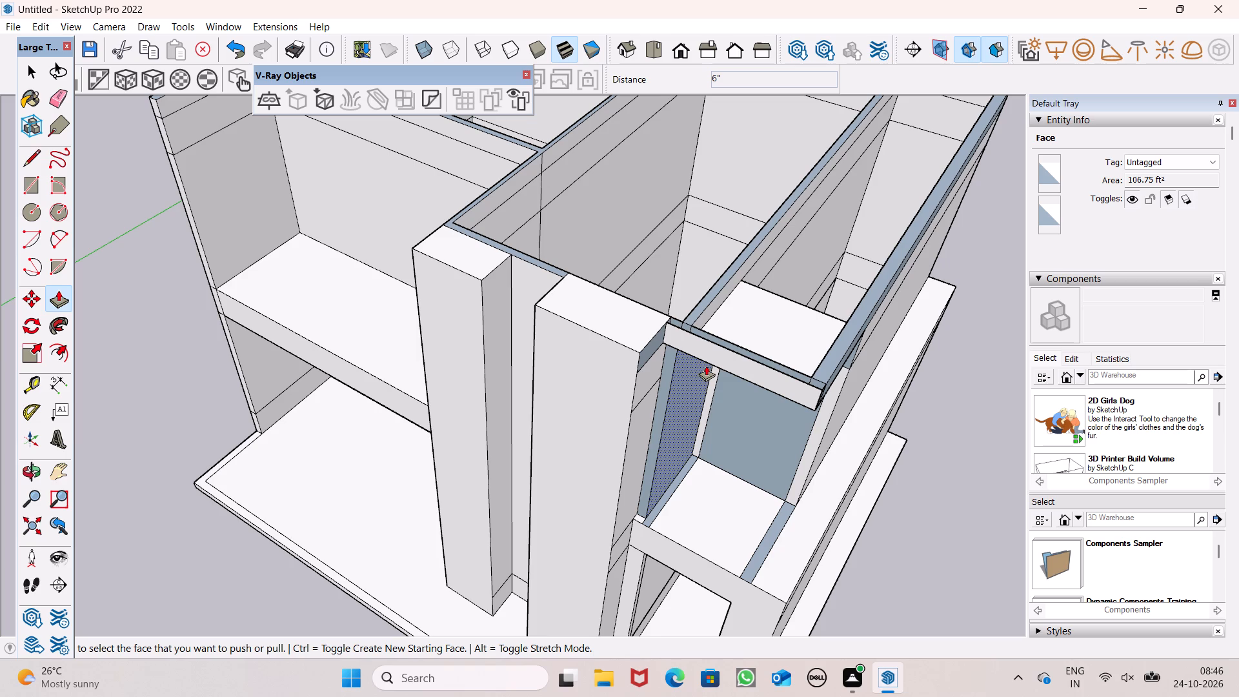
scroll(713, 359, down, 7)
middle_drag(709, 368, 674, 477)
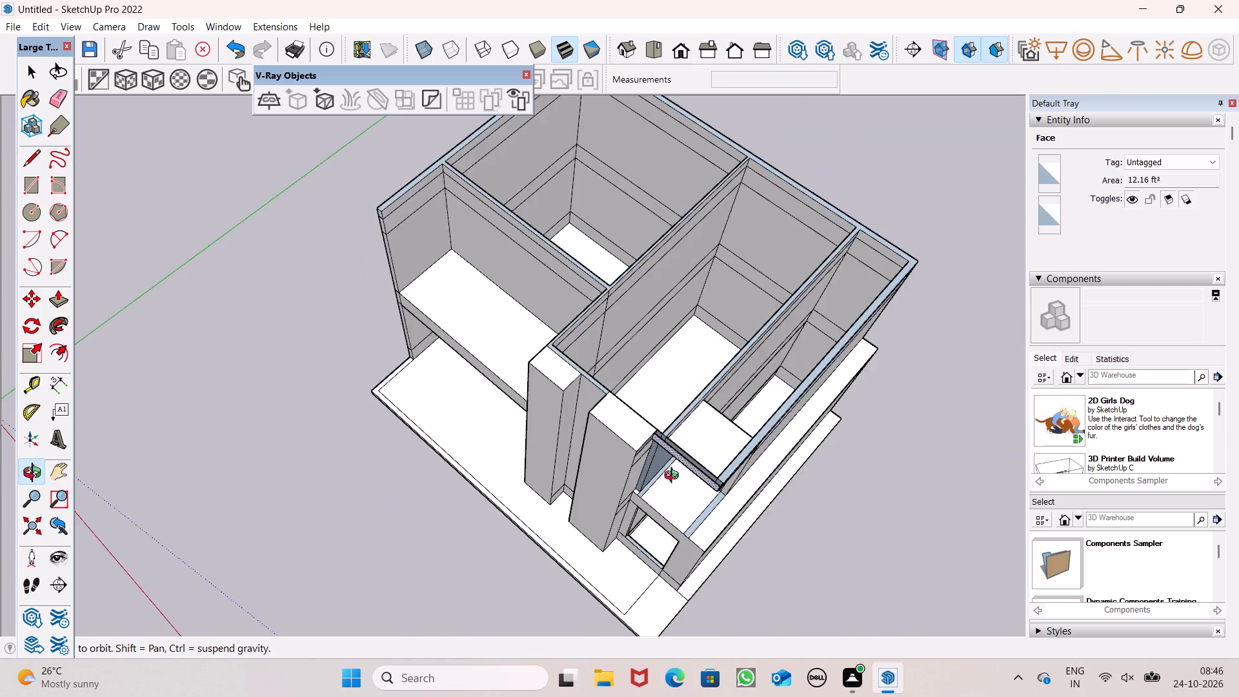
middle_drag(674, 477, 330, 514)
scroll(531, 342, up, 7)
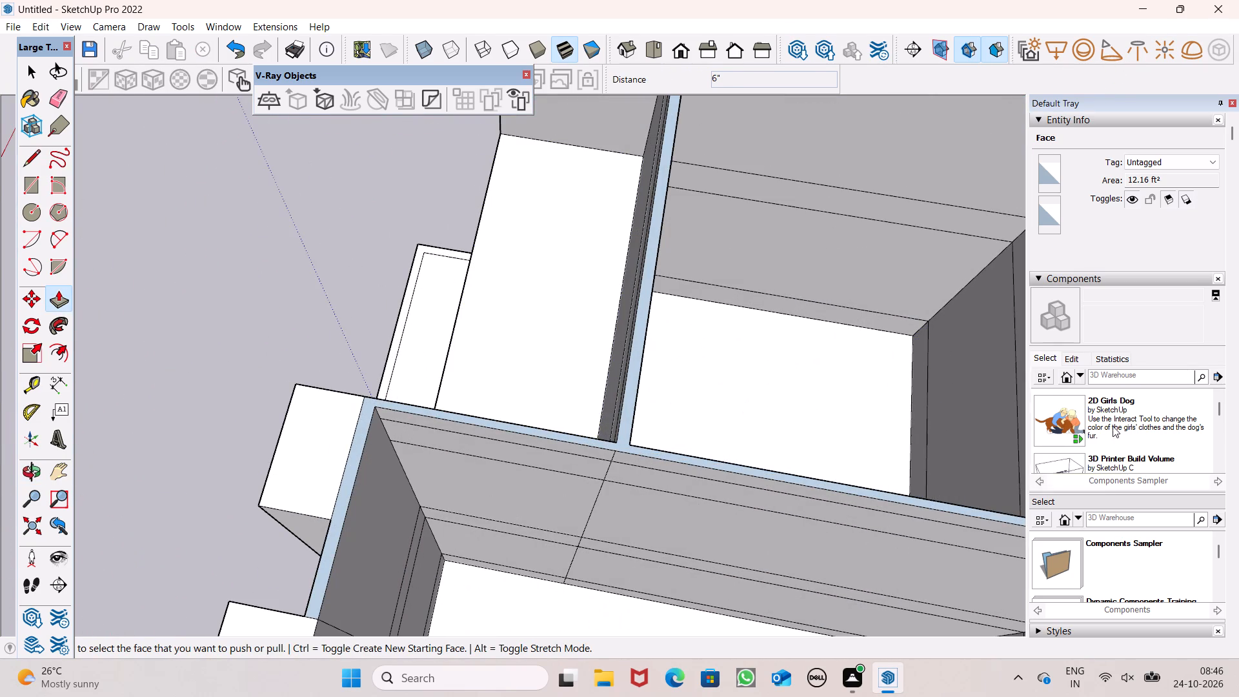
Paint the top face of the upper-storey walls with Color M00 from the Colors material collection.
scroll(1113, 426, down, 17)
scroll(1137, 311, down, 5)
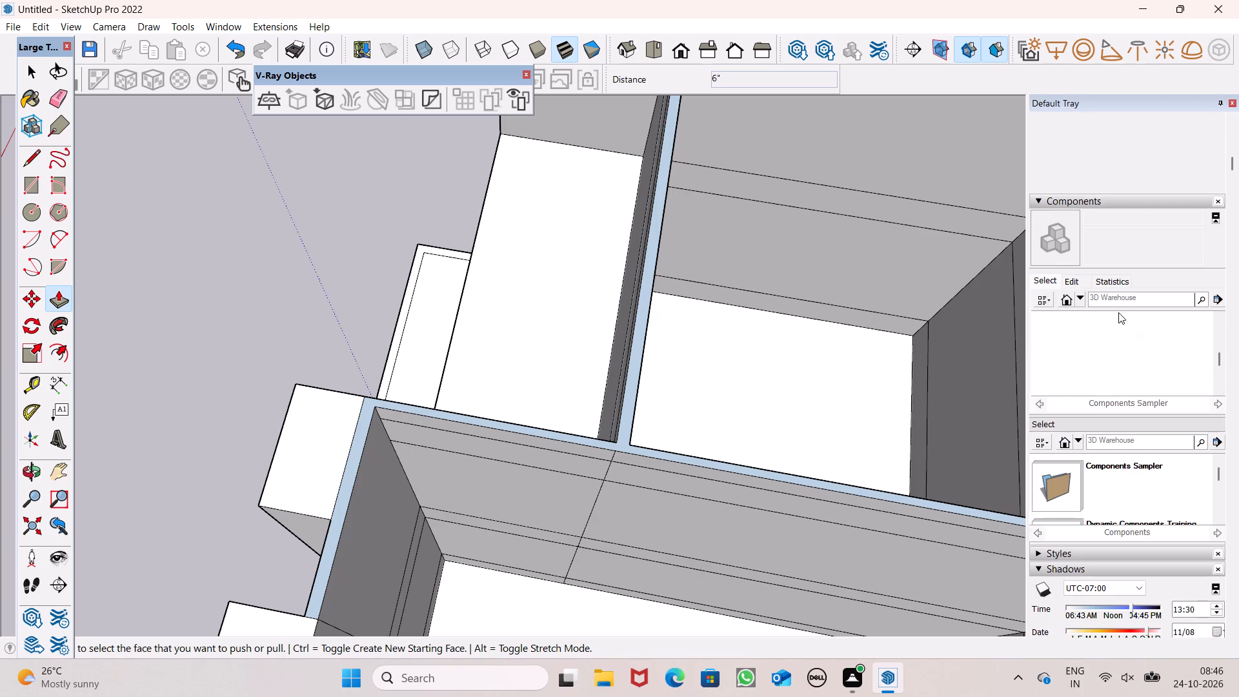
scroll(1194, 466, down, 5)
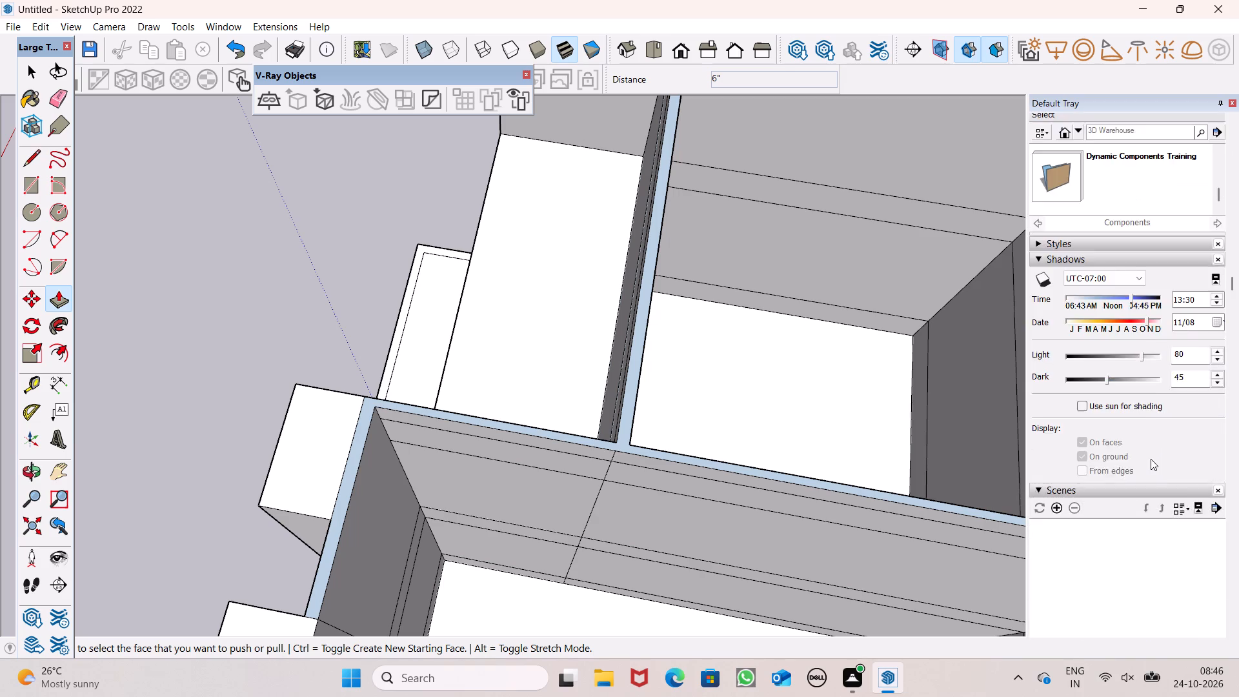
scroll(1151, 449, down, 11)
click(1169, 238)
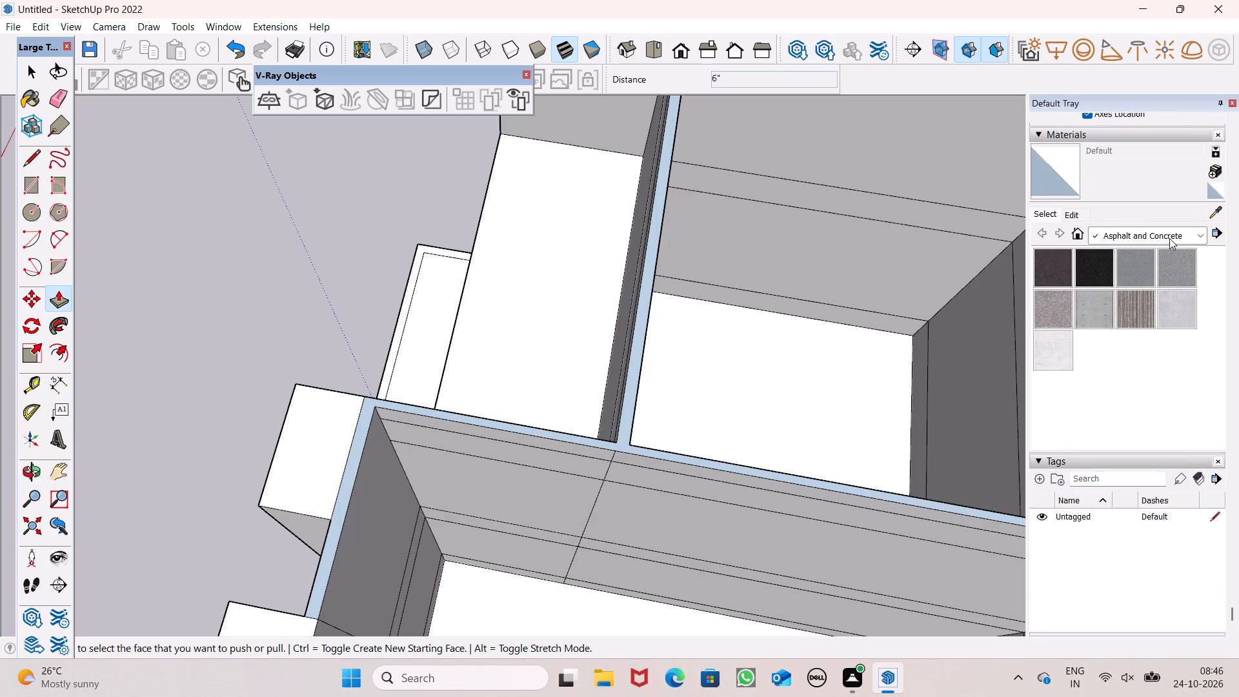
click(1110, 291)
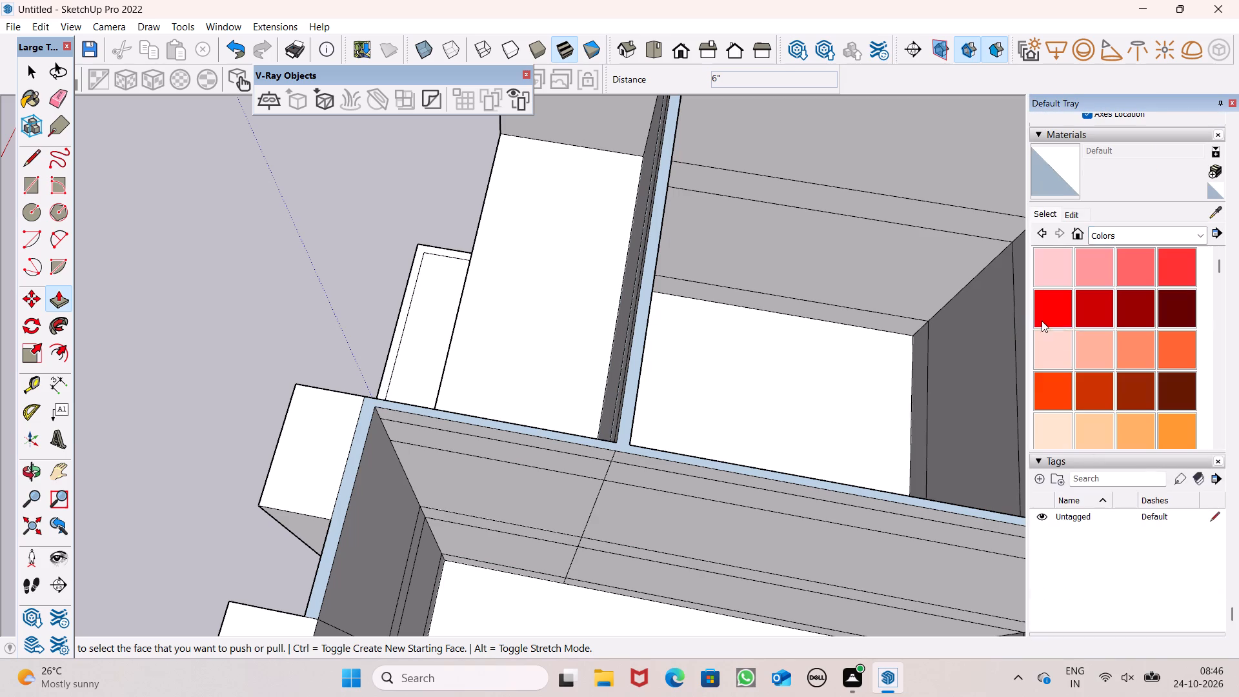
scroll(1102, 365, down, 10)
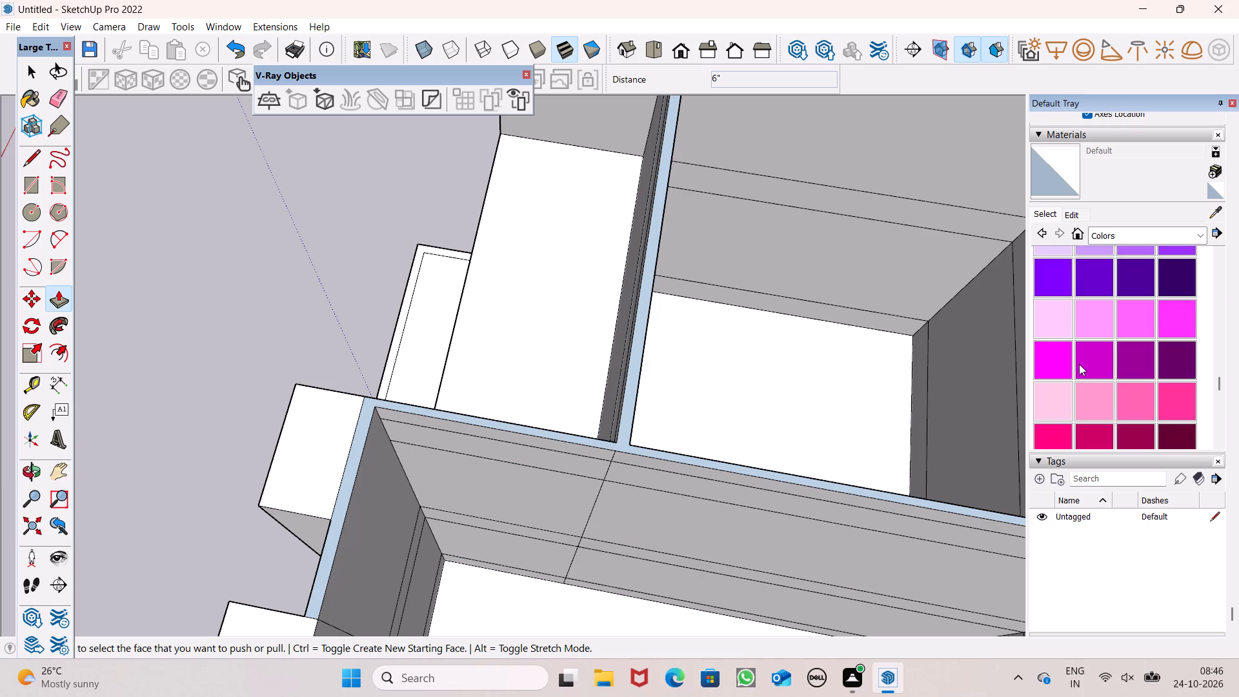
scroll(1078, 351, down, 5)
scroll(1085, 330, up, 2)
click(1051, 322)
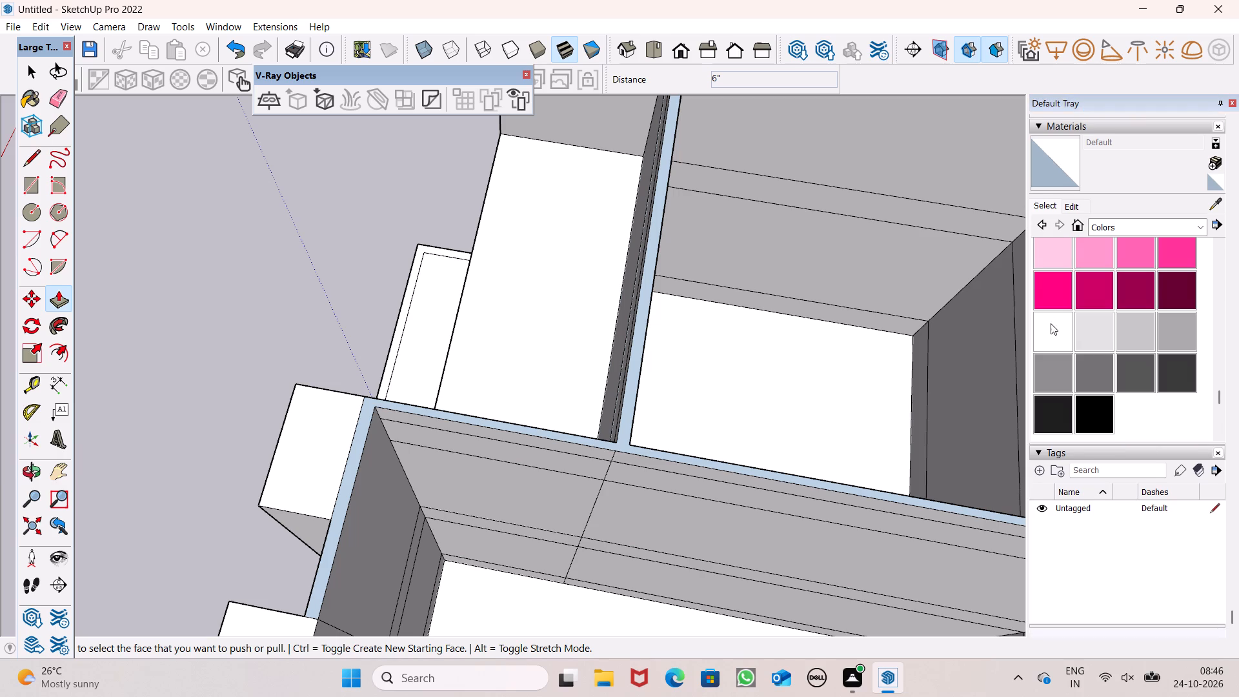
scroll(1054, 318, down, 2)
scroll(1072, 330, up, 2)
click(1059, 333)
scroll(641, 448, up, 4)
click(600, 450)
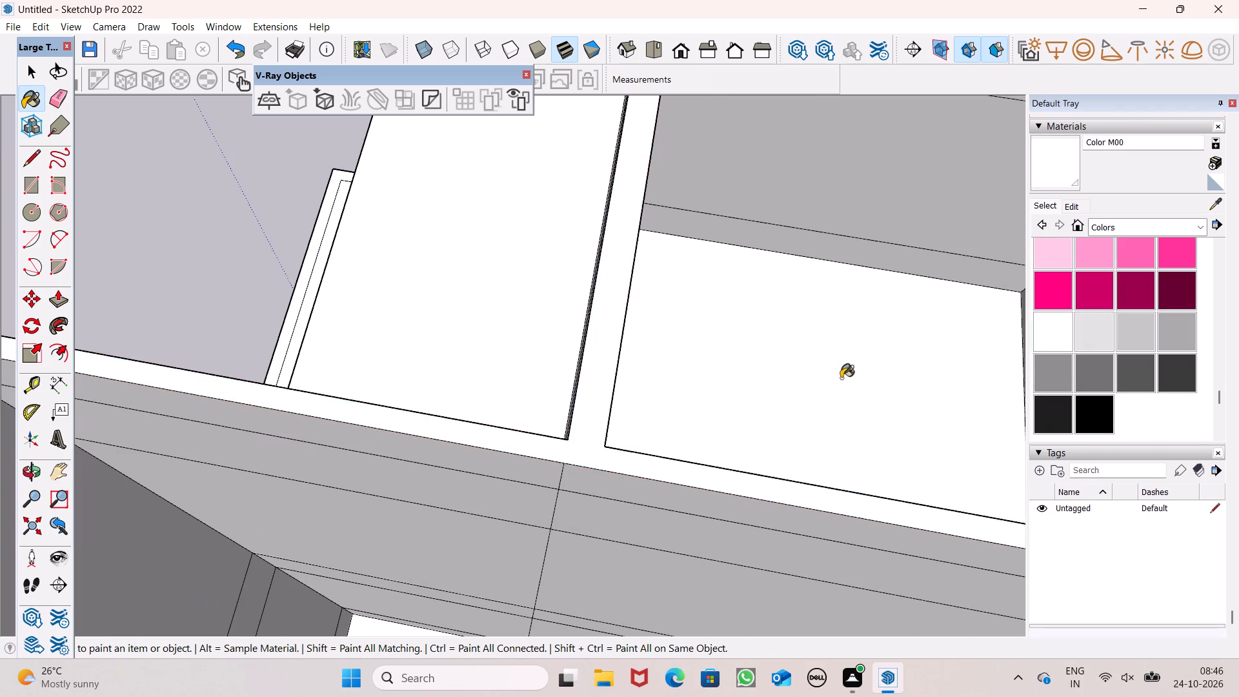
Erase the thin strip faces projecting in front of the upper recess's top beam.
scroll(845, 381, down, 13)
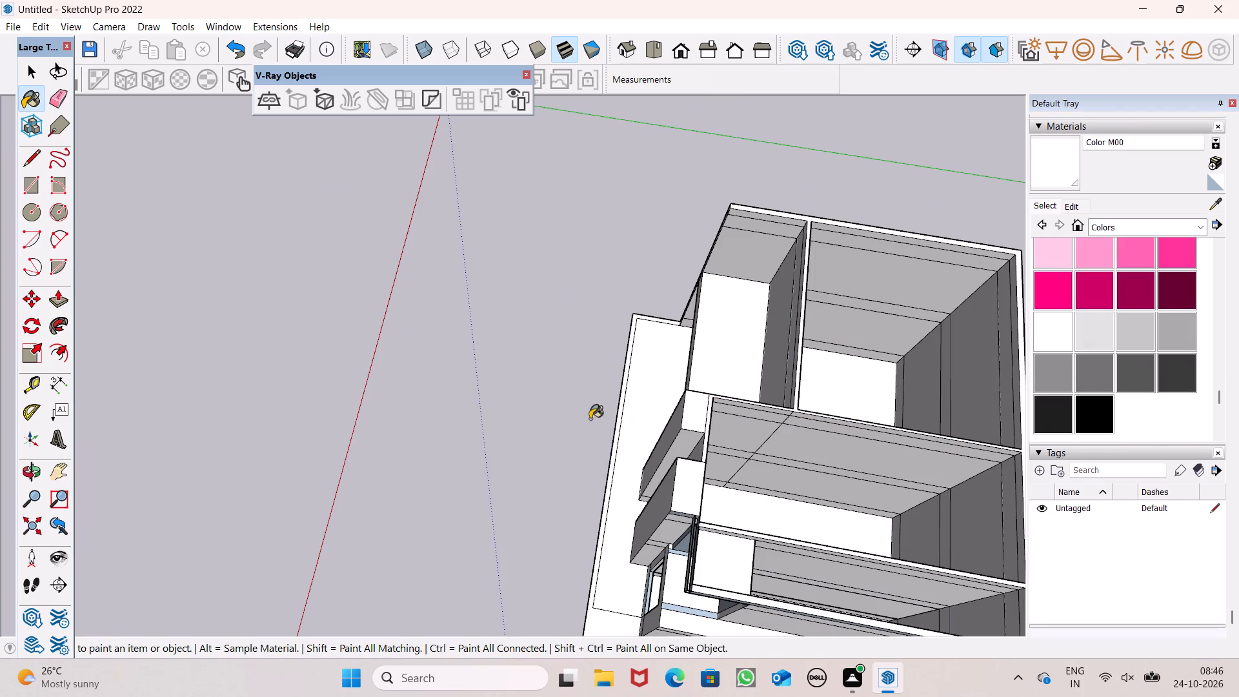
middle_drag(590, 419, 1062, 319)
scroll(765, 323, up, 9)
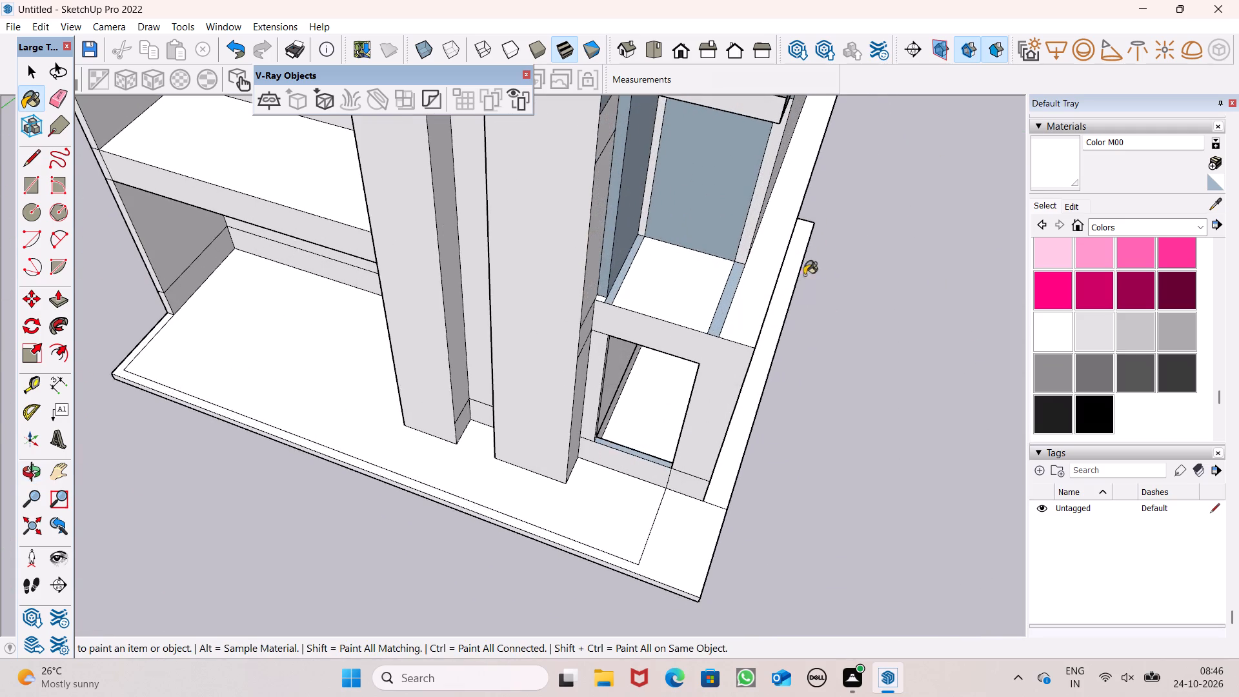
middle_drag(772, 196, 607, 319)
scroll(609, 319, up, 1)
scroll(599, 416, up, 7)
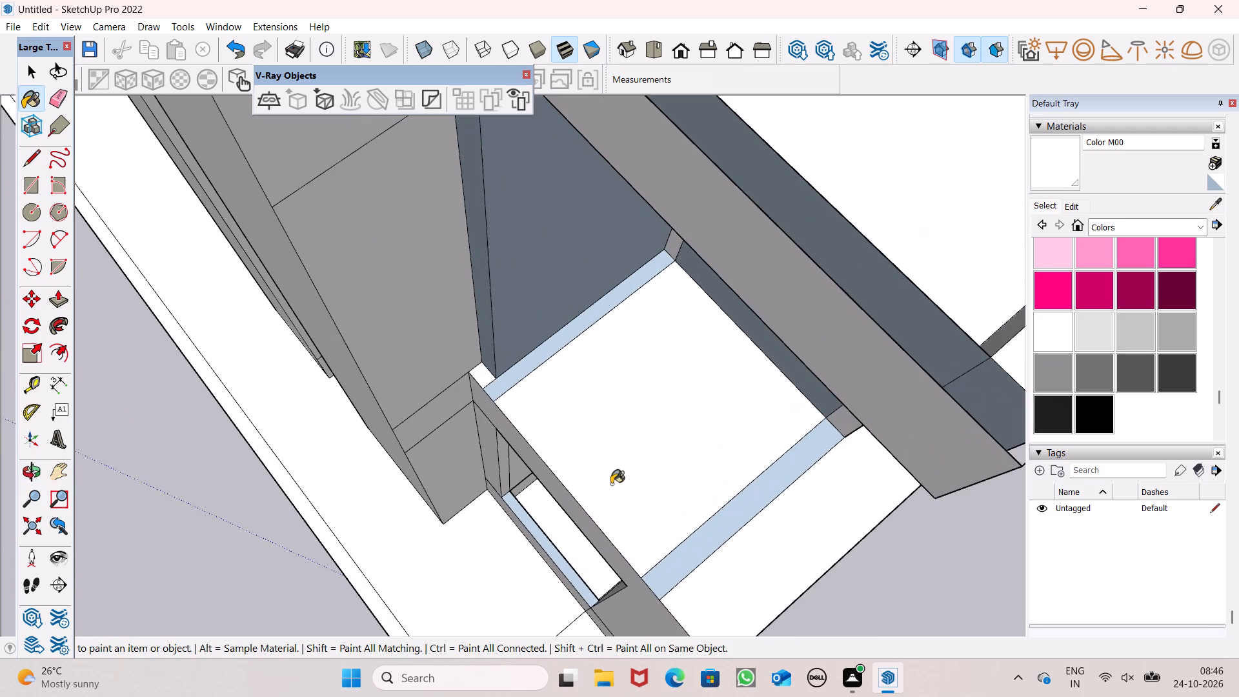
scroll(670, 374, down, 6)
middle_drag(687, 406, 547, 392)
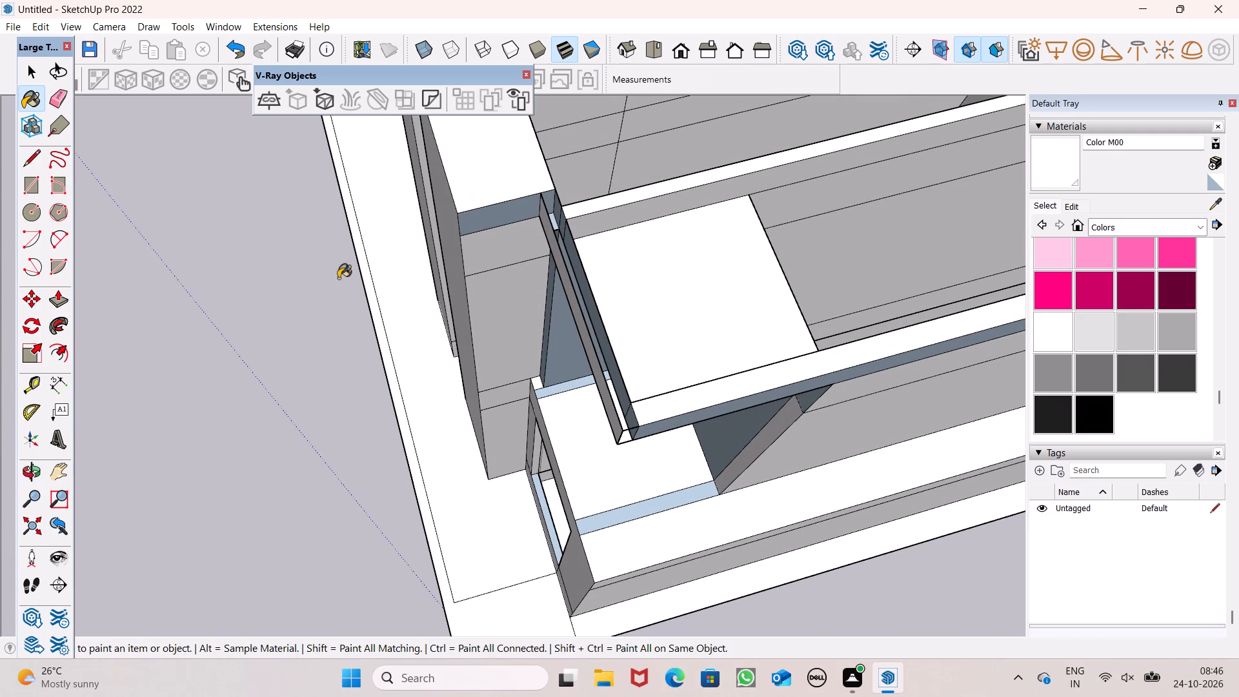
click(50, 110)
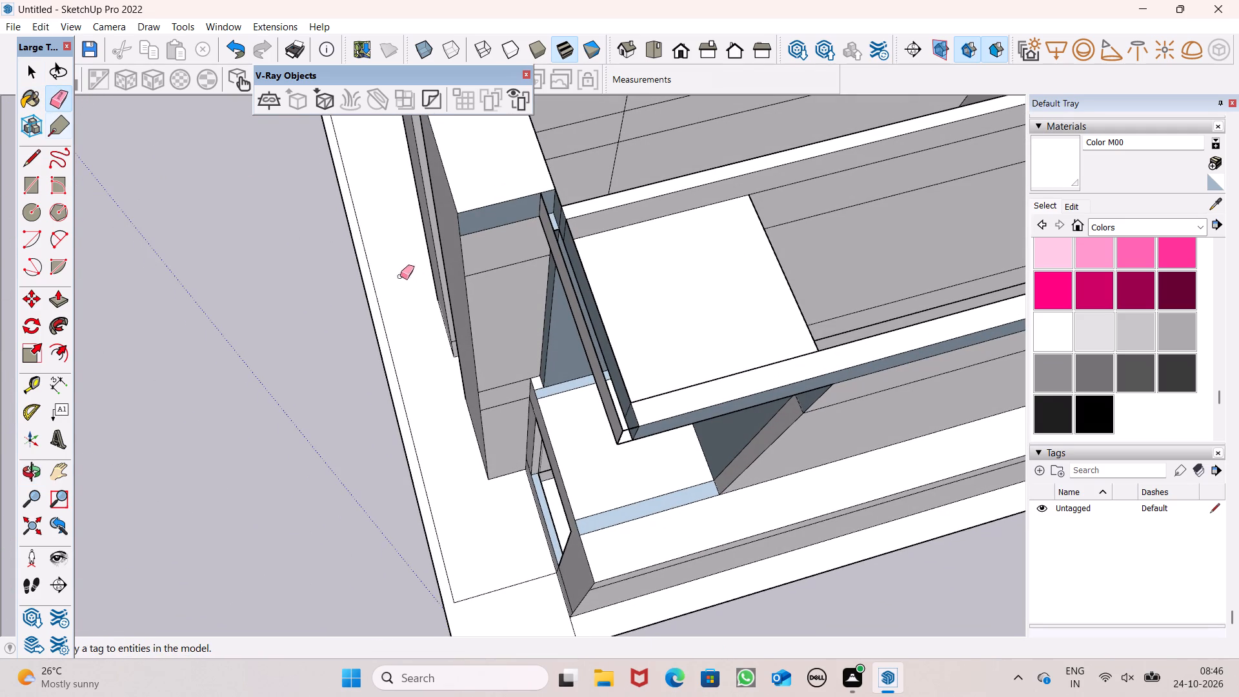
drag(598, 384, 597, 392)
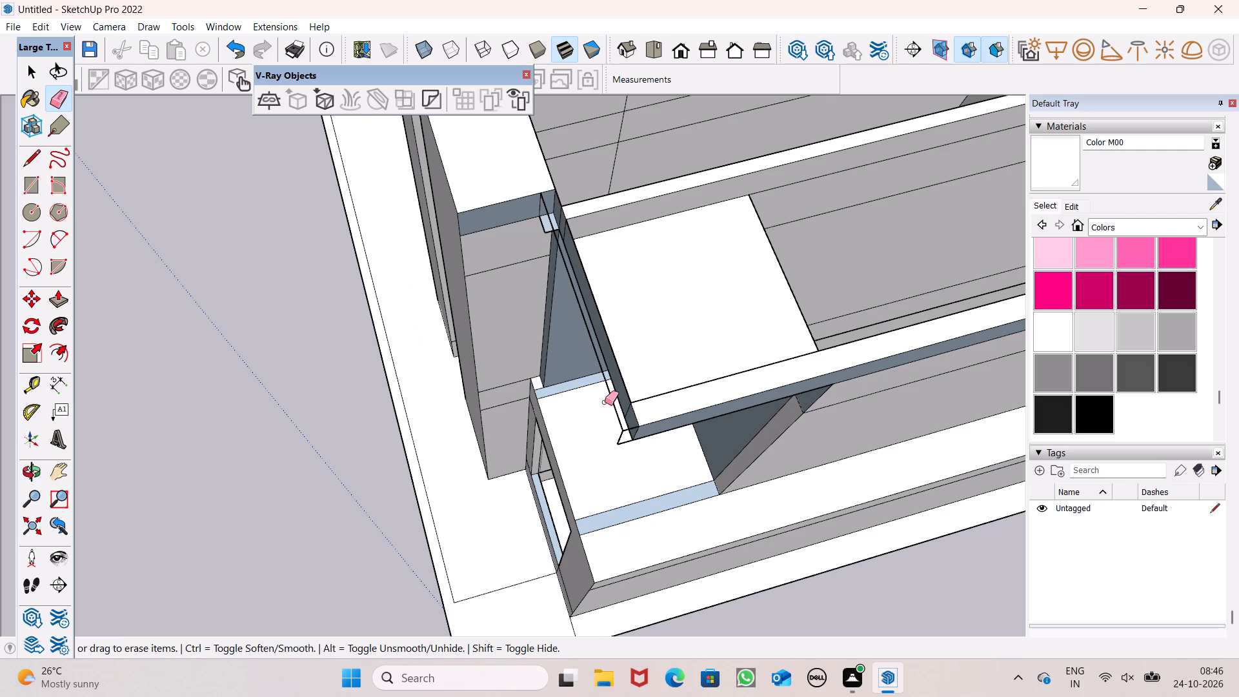
drag(617, 409, 618, 421)
middle_drag(632, 435, 676, 367)
scroll(673, 358, up, 2)
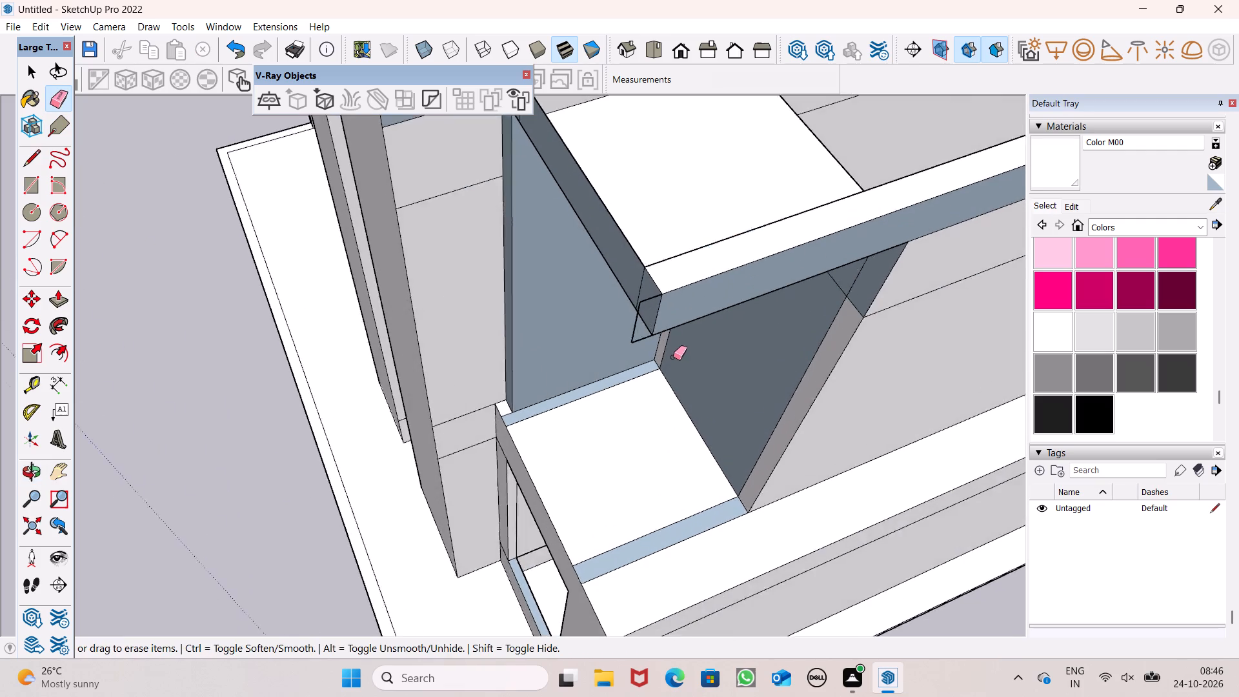
Erase the leftover flap and stray edges projecting from the outer corner of the upper recess's top beam.
scroll(673, 357, up, 4)
drag(583, 168, 560, 250)
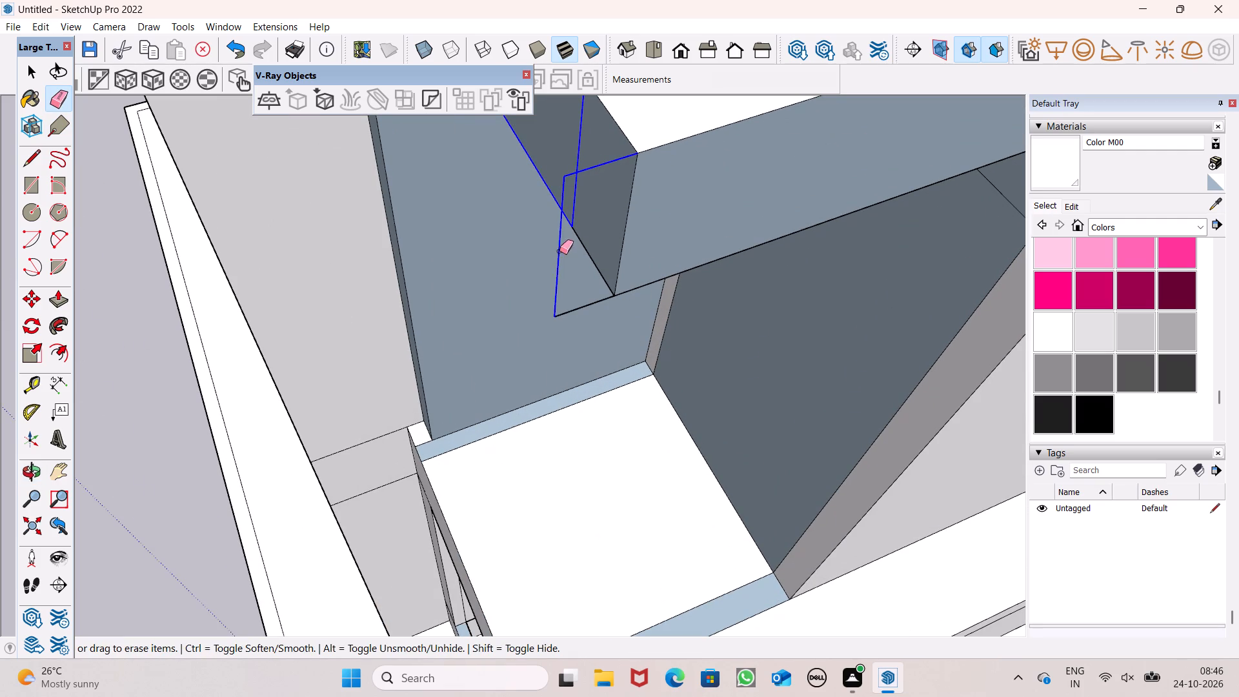
key(ctrl+z)
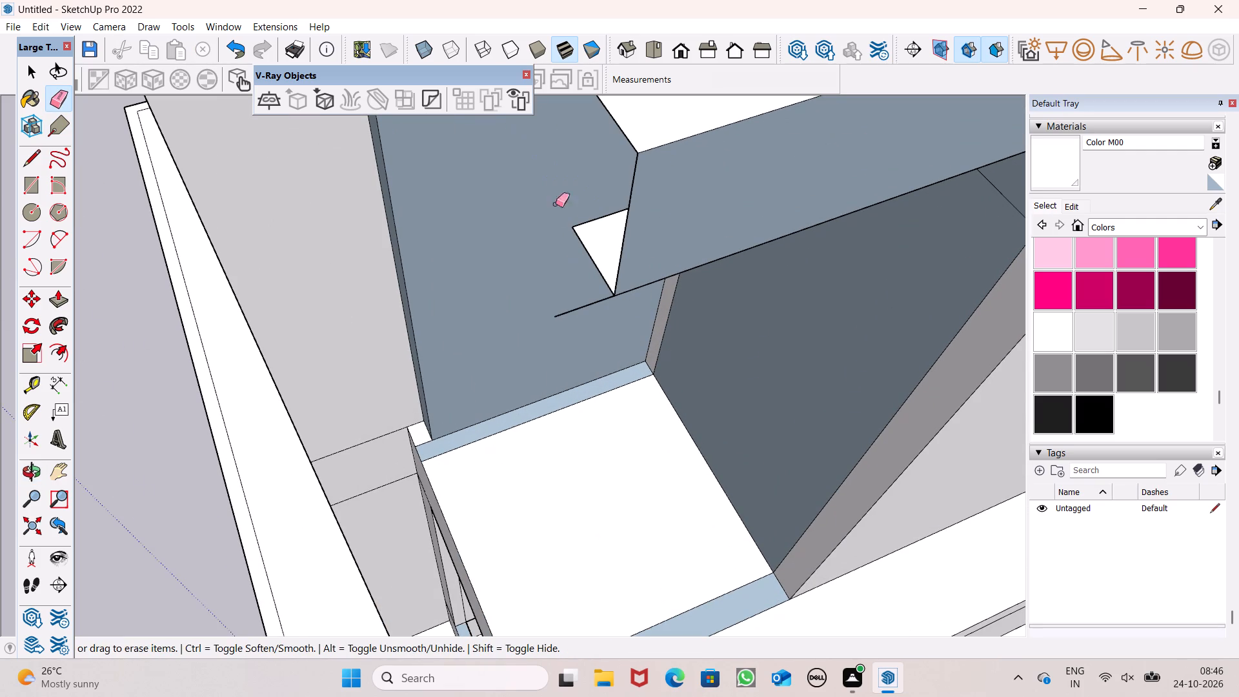
click(565, 176)
drag(564, 300, 564, 307)
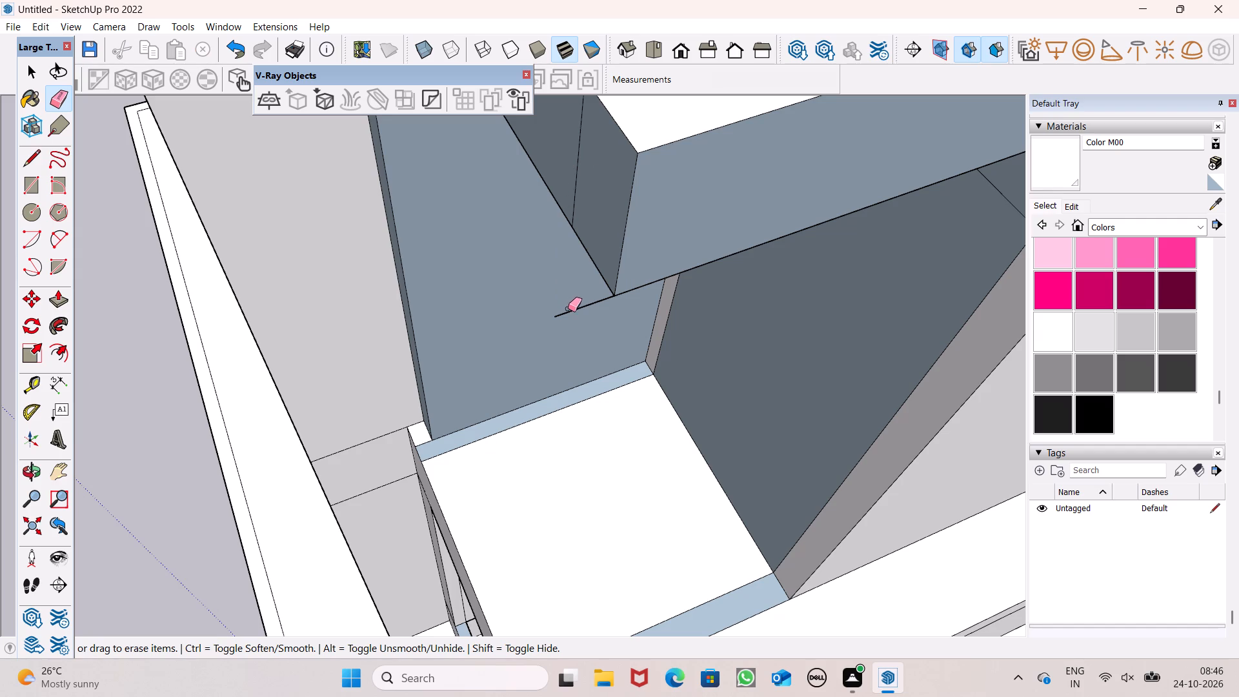
click(569, 309)
Erase the small leftover ledge face and its edges where the recess's top beam meets the column.
scroll(690, 255, down, 13)
middle_drag(656, 290, 718, 246)
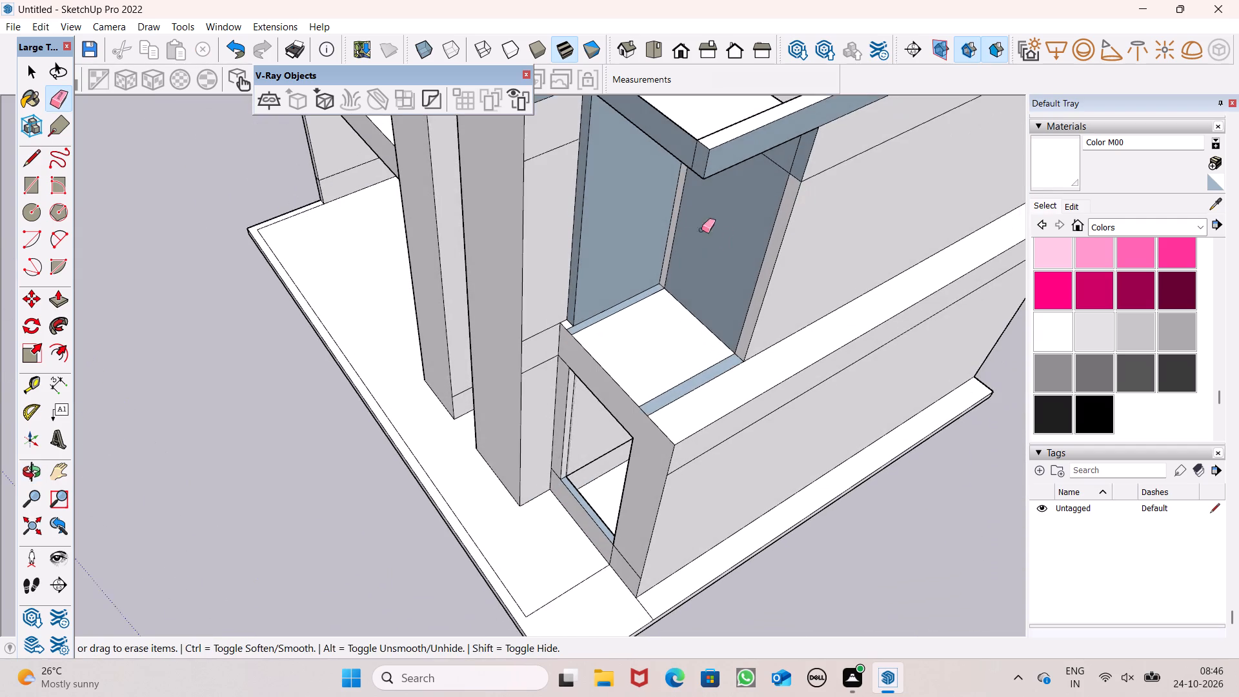
scroll(596, 399, down, 7)
scroll(545, 233, up, 7)
scroll(603, 416, up, 7)
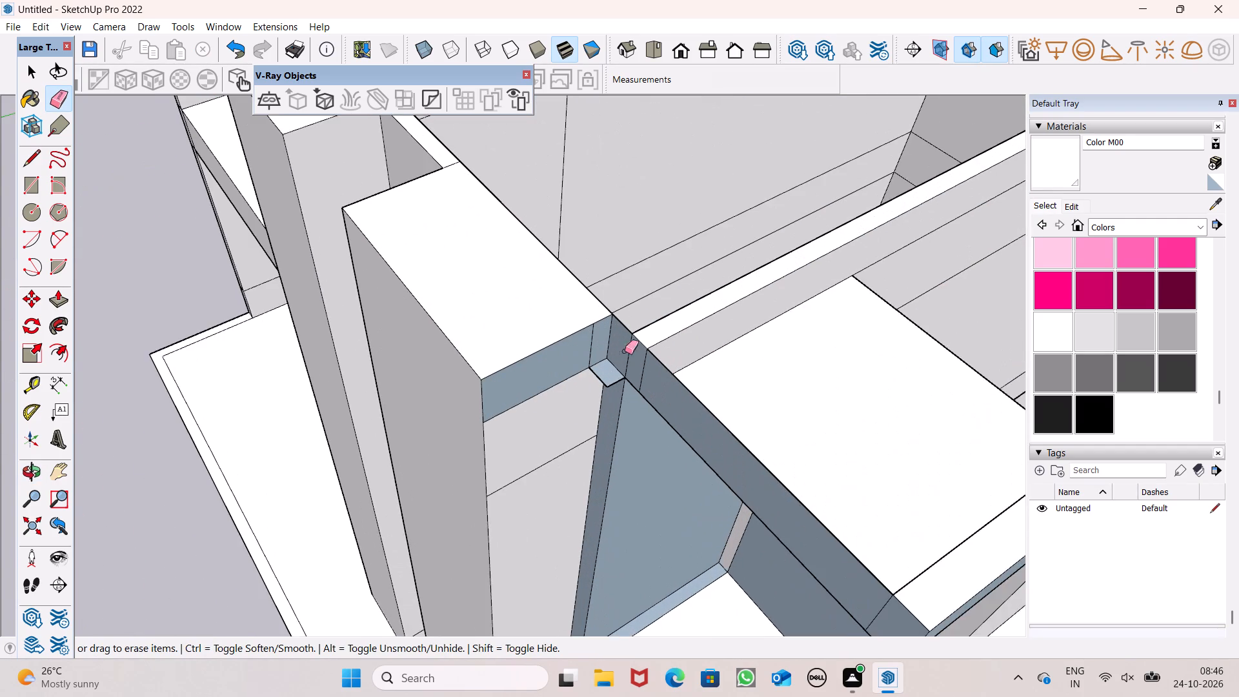
scroll(616, 347, up, 7)
click(581, 414)
click(598, 429)
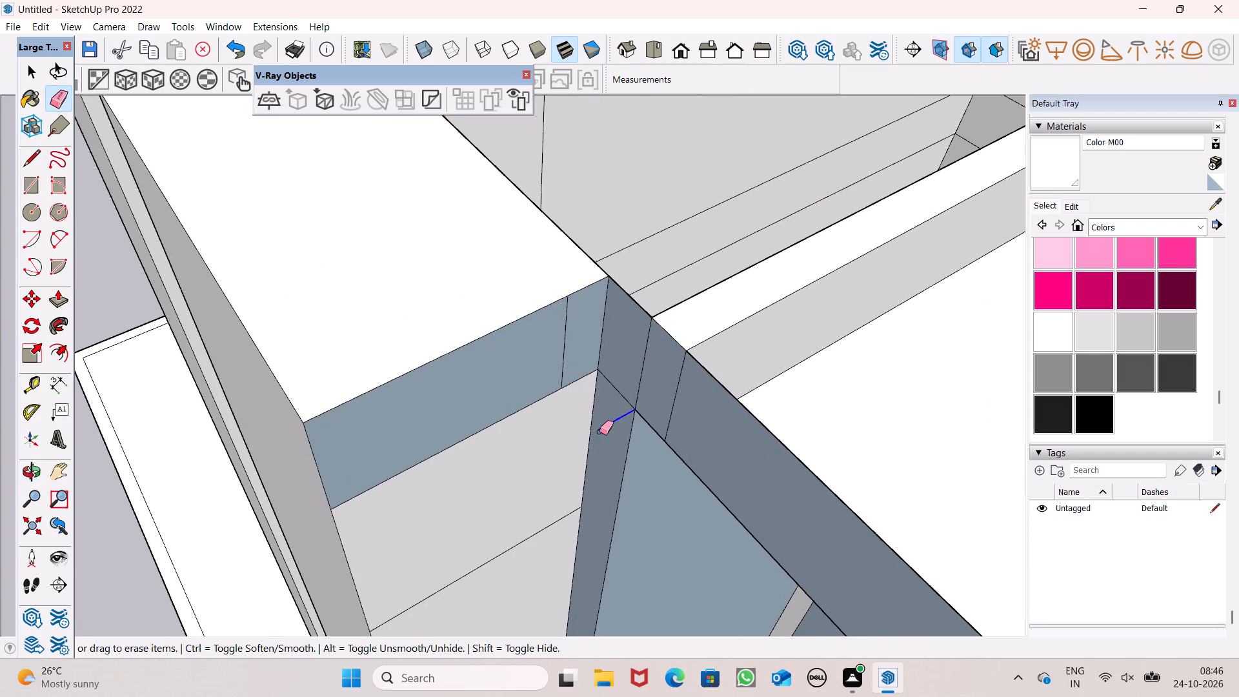
Examine the cleaned top beam, columns and upper recess from several sides, checking the beam's column end for leftover edges.
scroll(628, 348, down, 6)
middle_drag(603, 387, 718, 287)
scroll(681, 307, down, 5)
scroll(551, 290, down, 4)
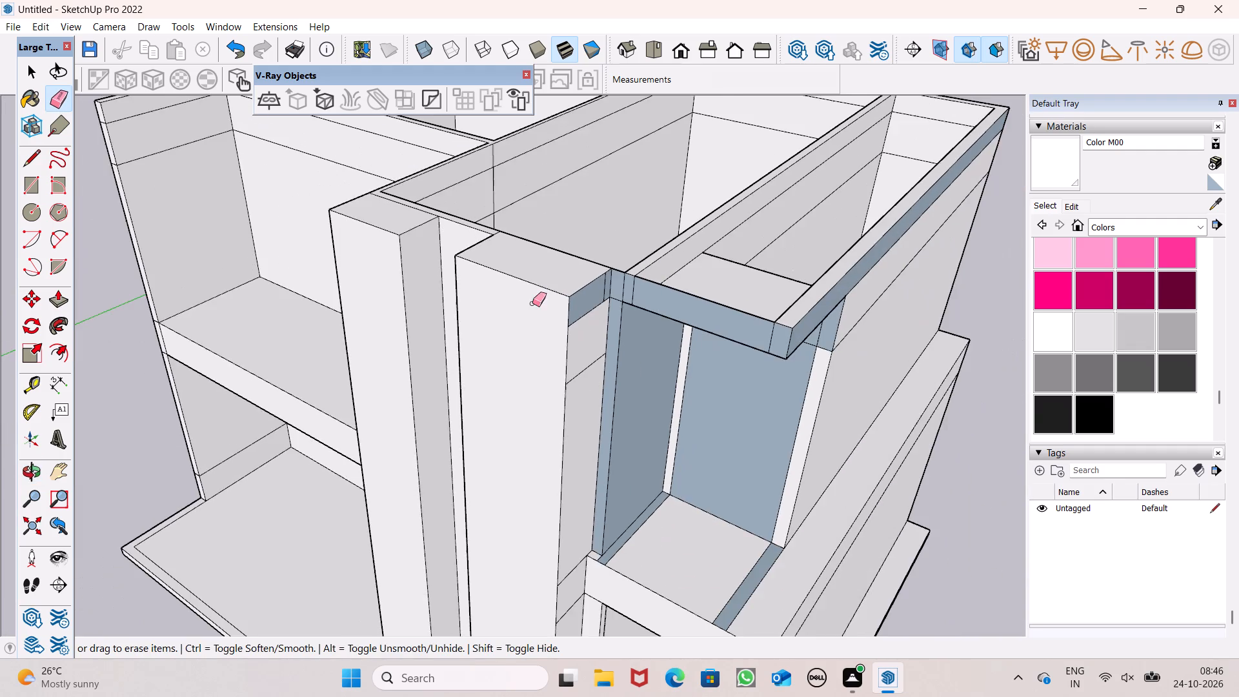
middle_drag(597, 312, 366, 352)
scroll(685, 277, down, 5)
middle_drag(692, 339, 534, 380)
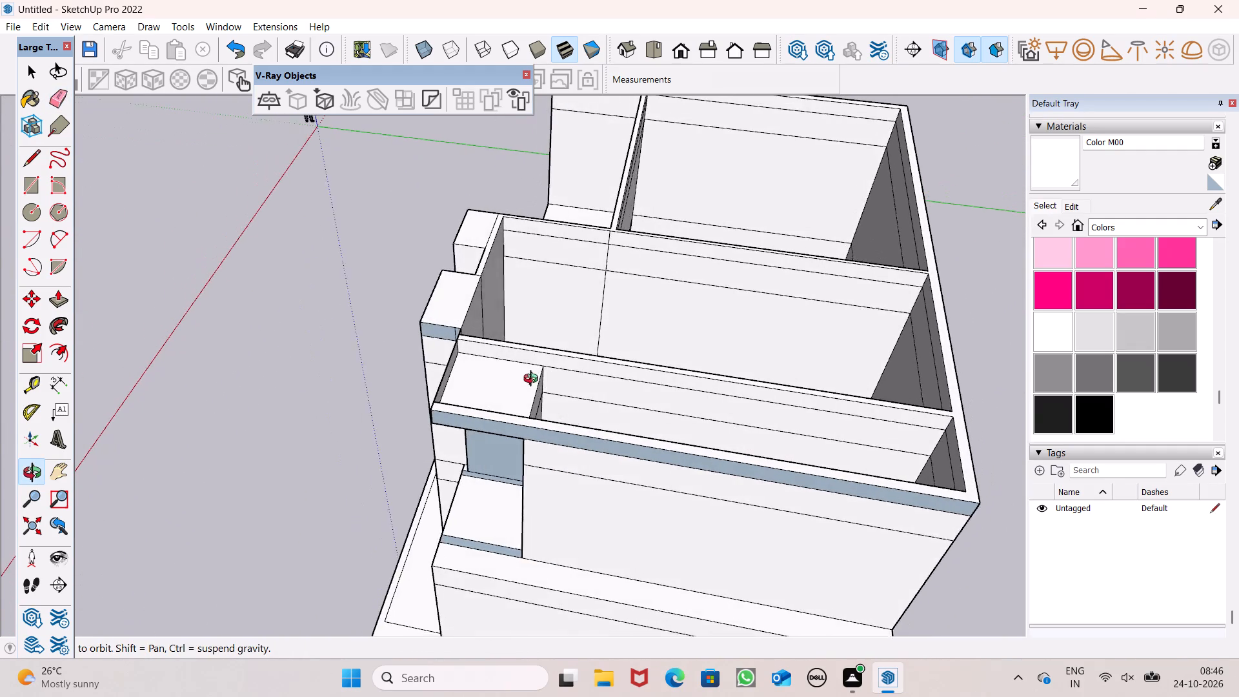
middle_drag(534, 380, 532, 380)
scroll(725, 294, down, 3)
middle_drag(691, 346, 1089, 294)
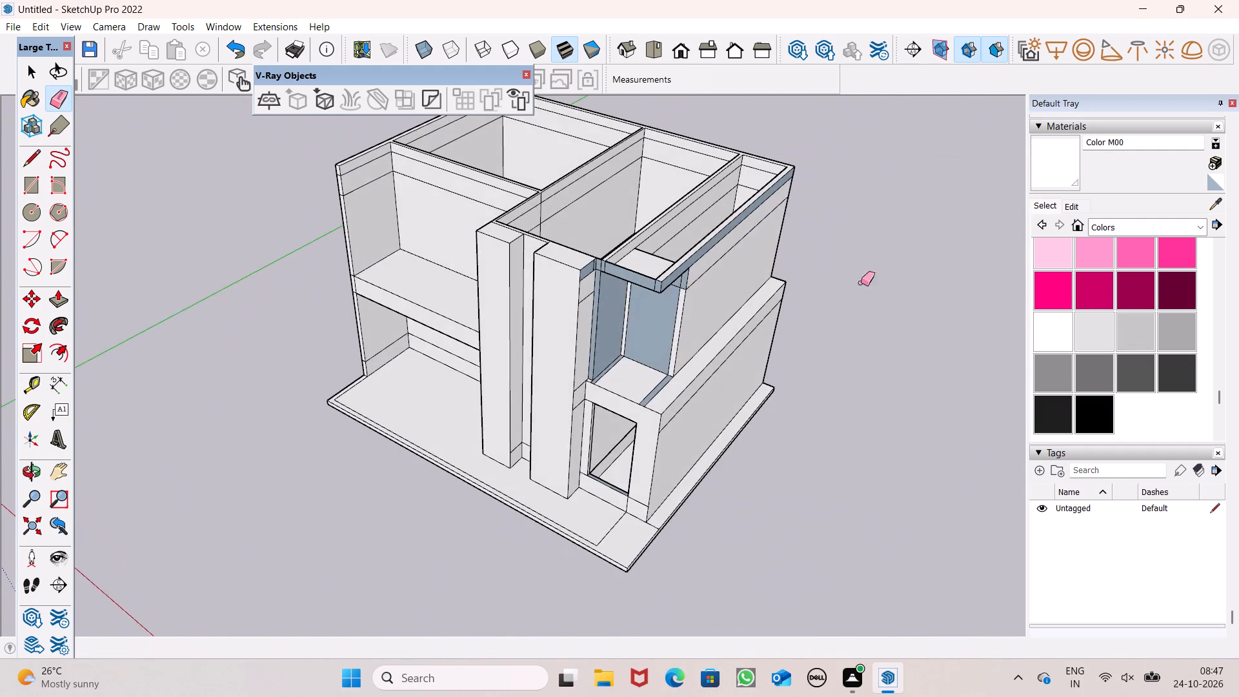
scroll(399, 259, up, 7)
scroll(468, 236, down, 6)
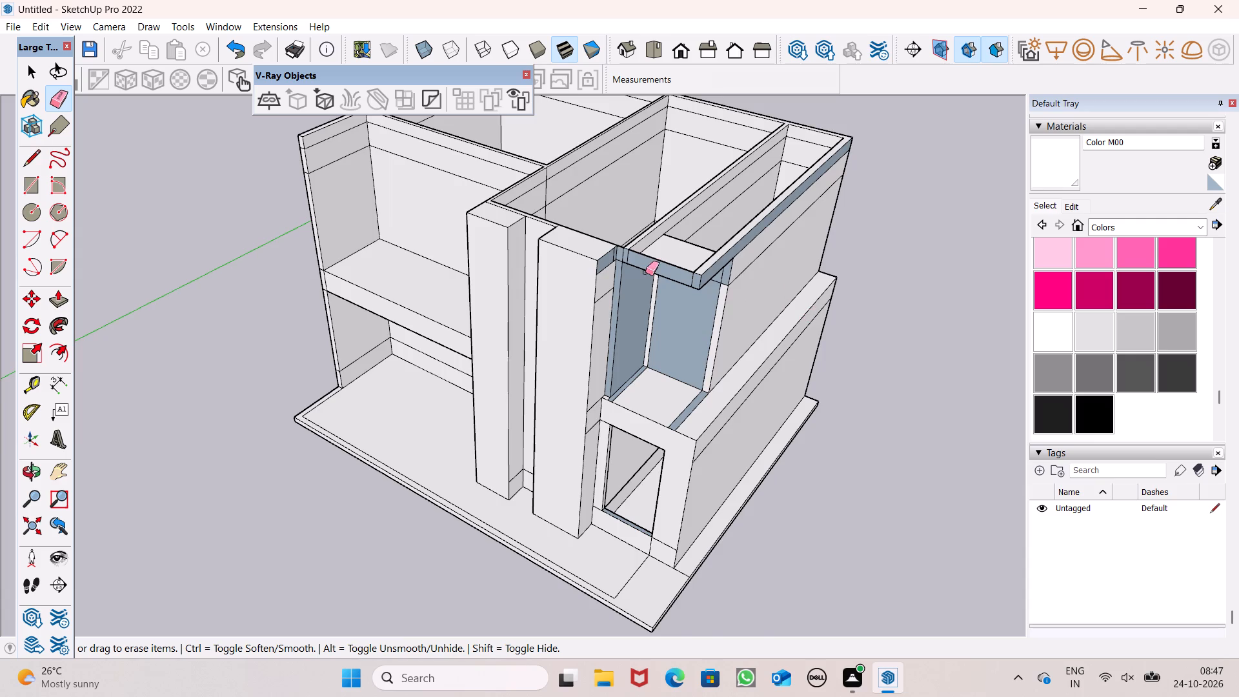
scroll(605, 272, up, 6)
scroll(542, 268, down, 3)
middle_drag(585, 328, 761, 380)
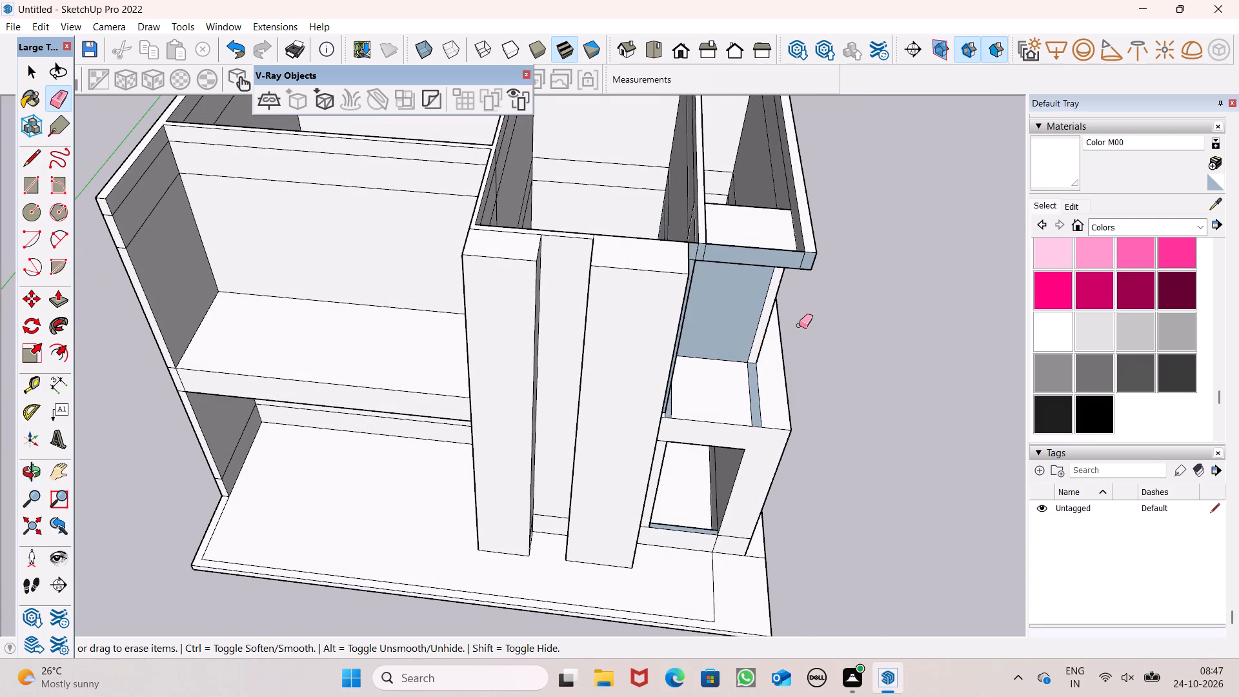
scroll(718, 257, up, 7)
scroll(660, 247, up, 6)
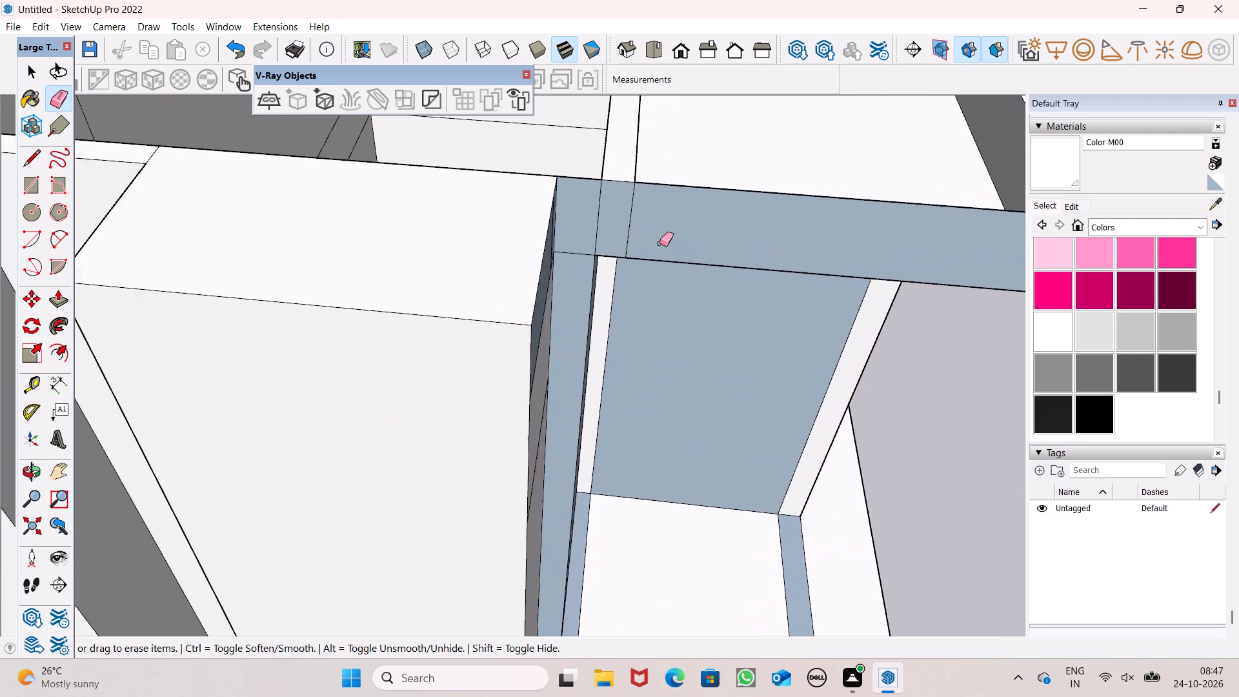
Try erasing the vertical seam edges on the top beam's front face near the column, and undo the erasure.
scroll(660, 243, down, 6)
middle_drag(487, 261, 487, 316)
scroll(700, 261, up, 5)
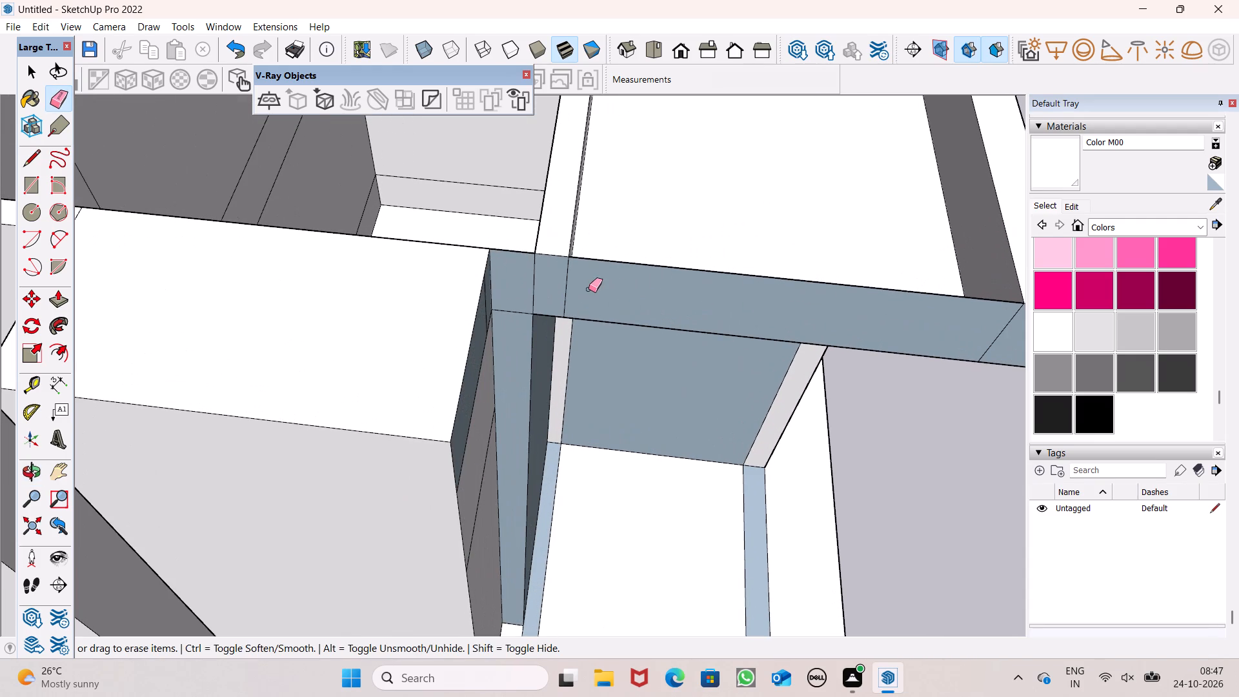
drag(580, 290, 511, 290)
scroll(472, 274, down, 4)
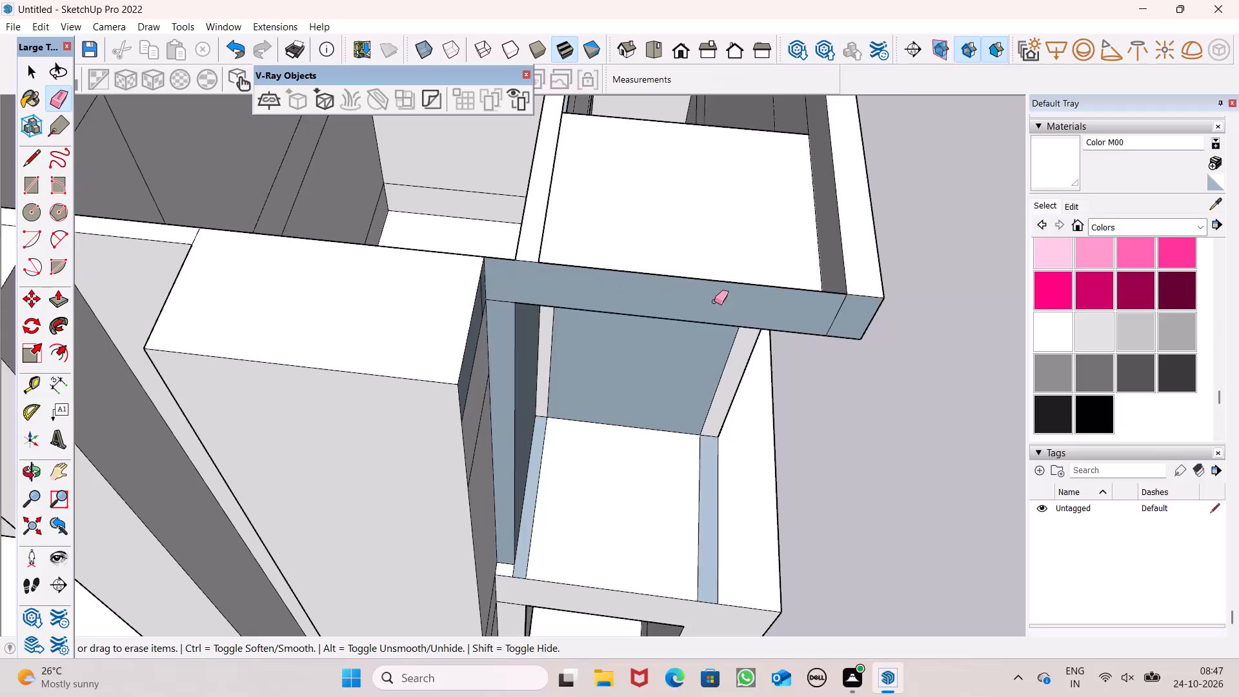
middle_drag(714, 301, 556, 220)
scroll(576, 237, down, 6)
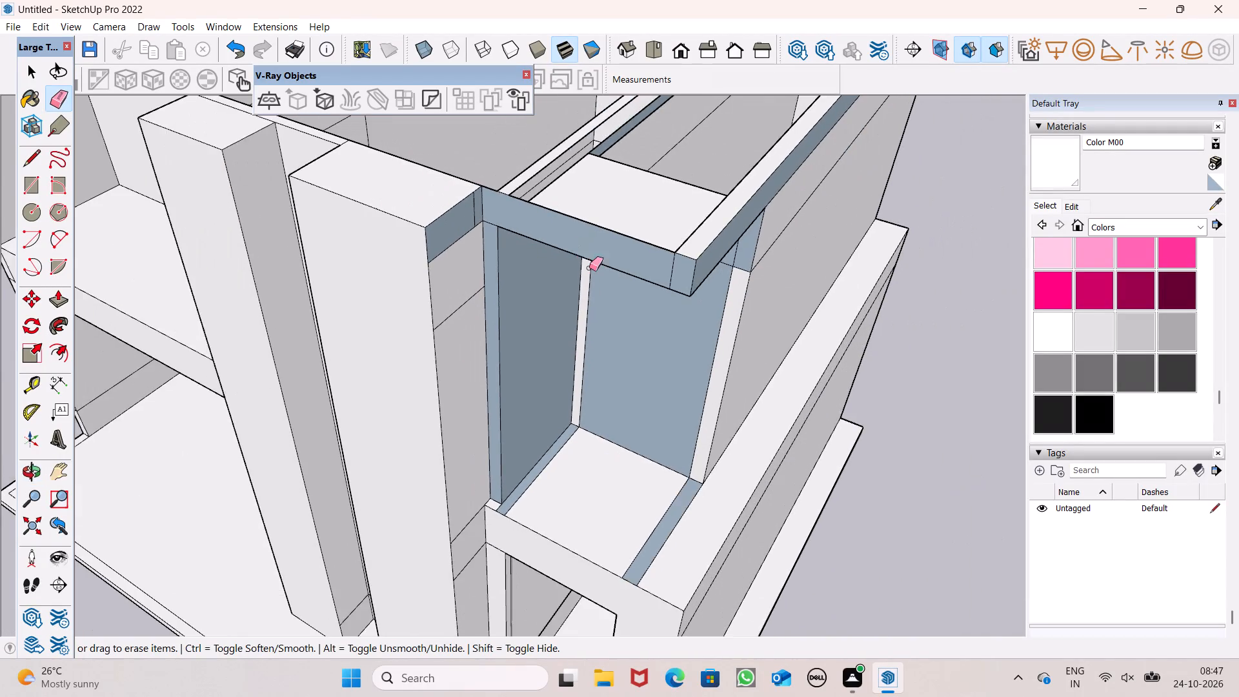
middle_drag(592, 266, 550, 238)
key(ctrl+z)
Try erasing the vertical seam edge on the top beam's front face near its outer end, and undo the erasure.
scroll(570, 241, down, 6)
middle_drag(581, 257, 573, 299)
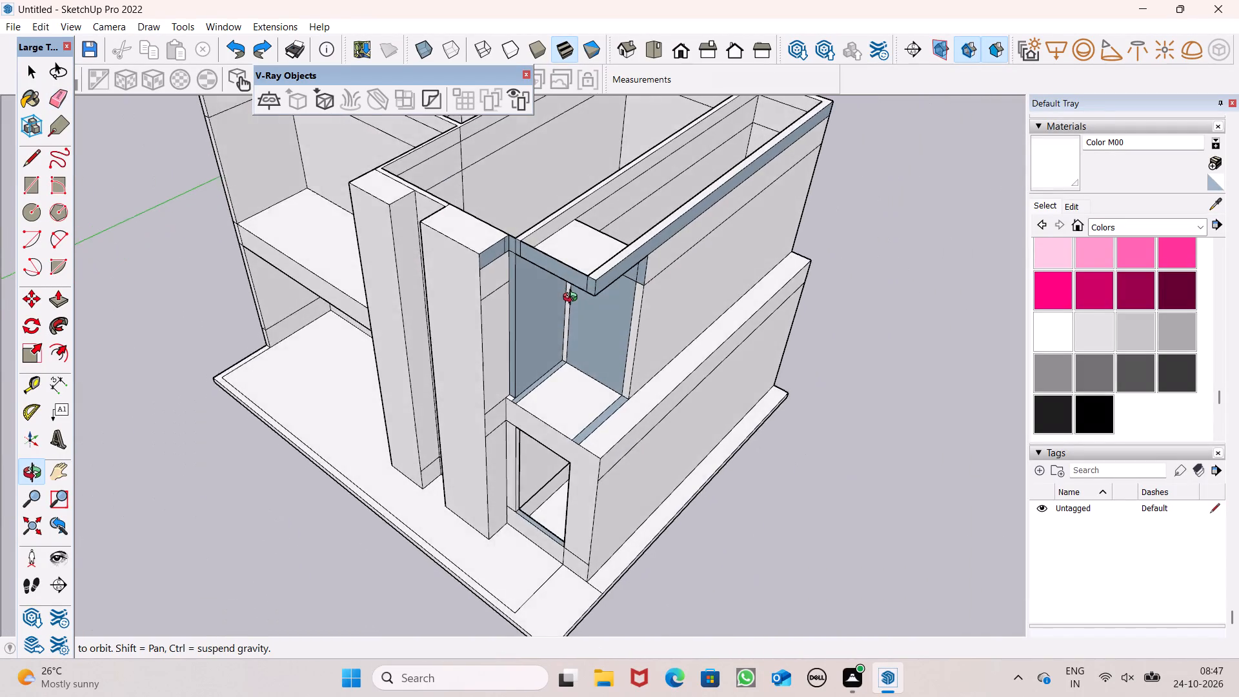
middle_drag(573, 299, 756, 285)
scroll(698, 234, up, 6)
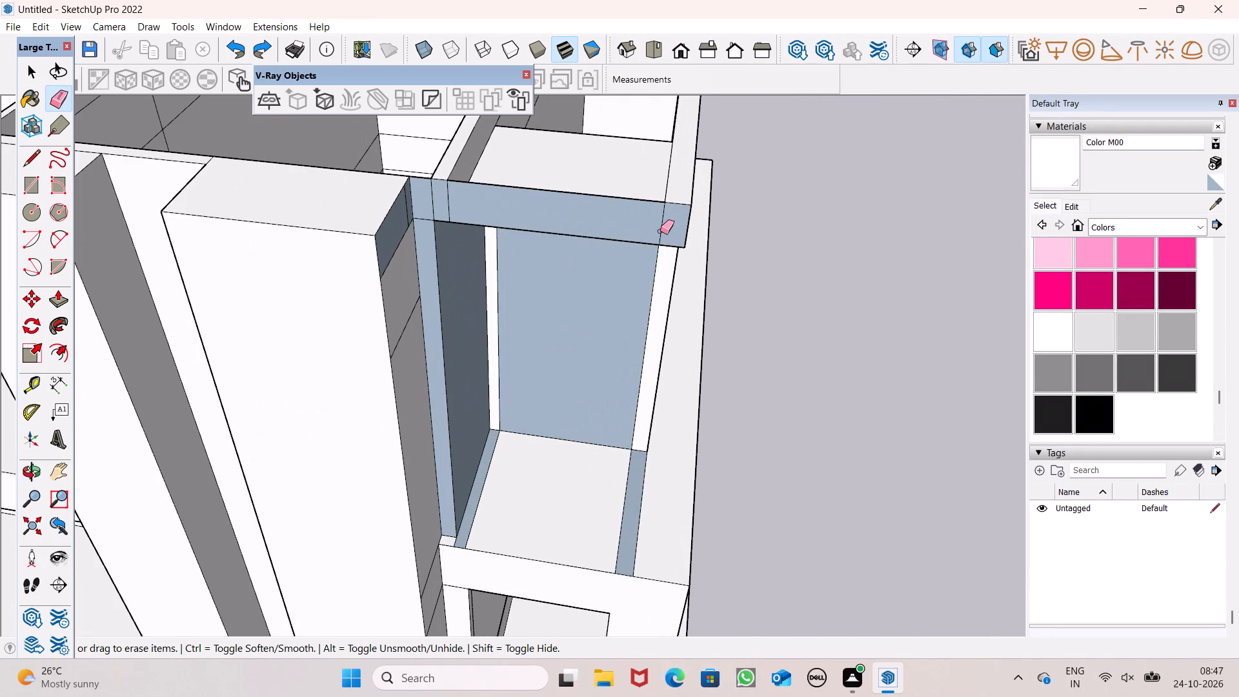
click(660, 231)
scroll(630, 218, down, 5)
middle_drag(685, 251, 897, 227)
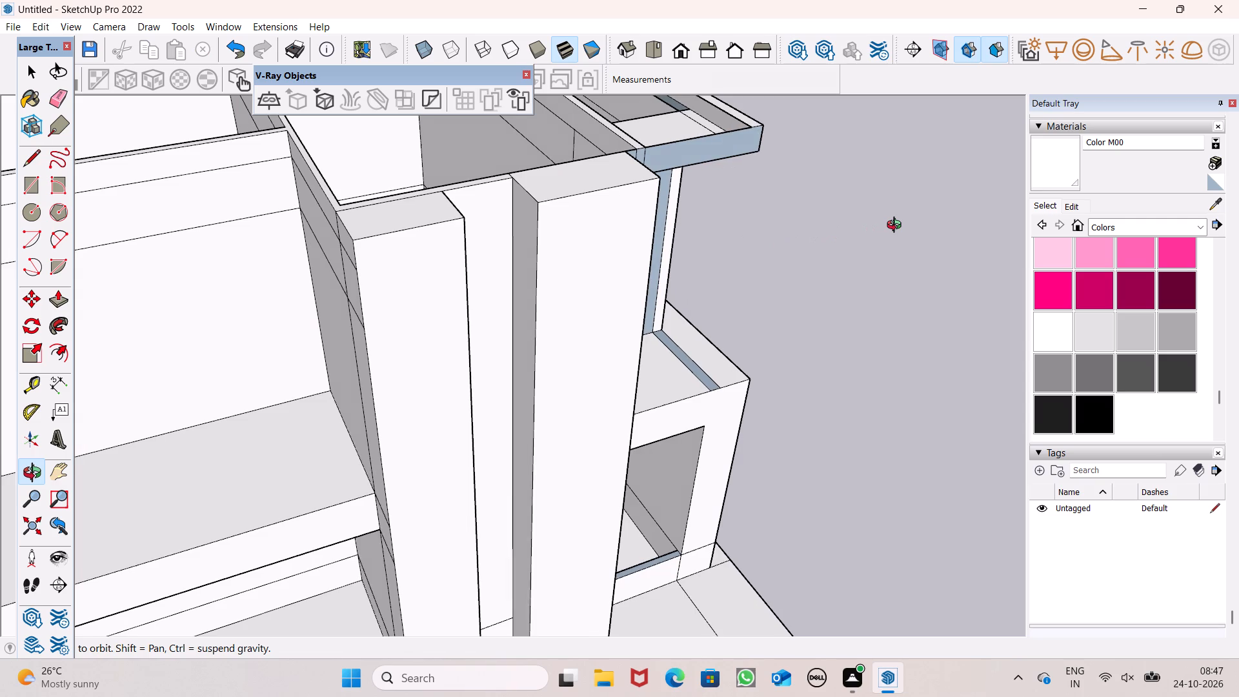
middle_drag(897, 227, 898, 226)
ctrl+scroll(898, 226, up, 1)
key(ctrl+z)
Push/Pull the small front face segment at the top beam's column end outward by 6".
scroll(800, 234, down, 7)
middle_drag(761, 284, 750, 301)
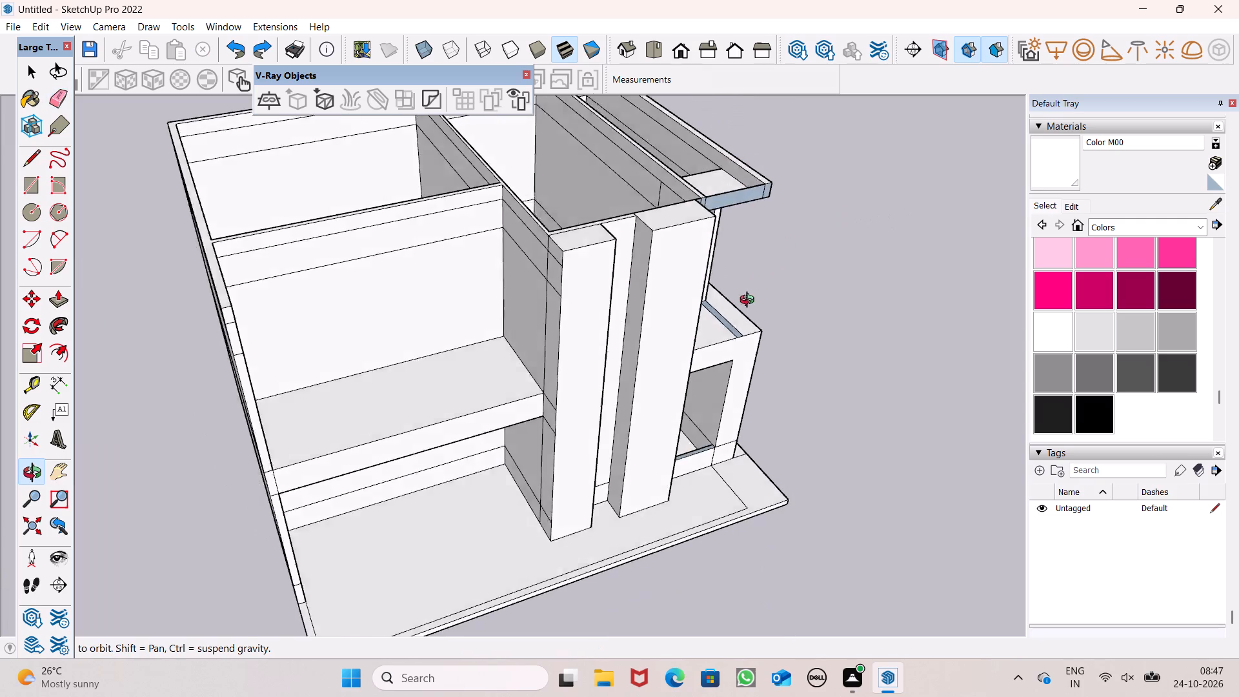
middle_drag(750, 301, 565, 288)
scroll(696, 251, down, 5)
middle_drag(704, 269, 617, 272)
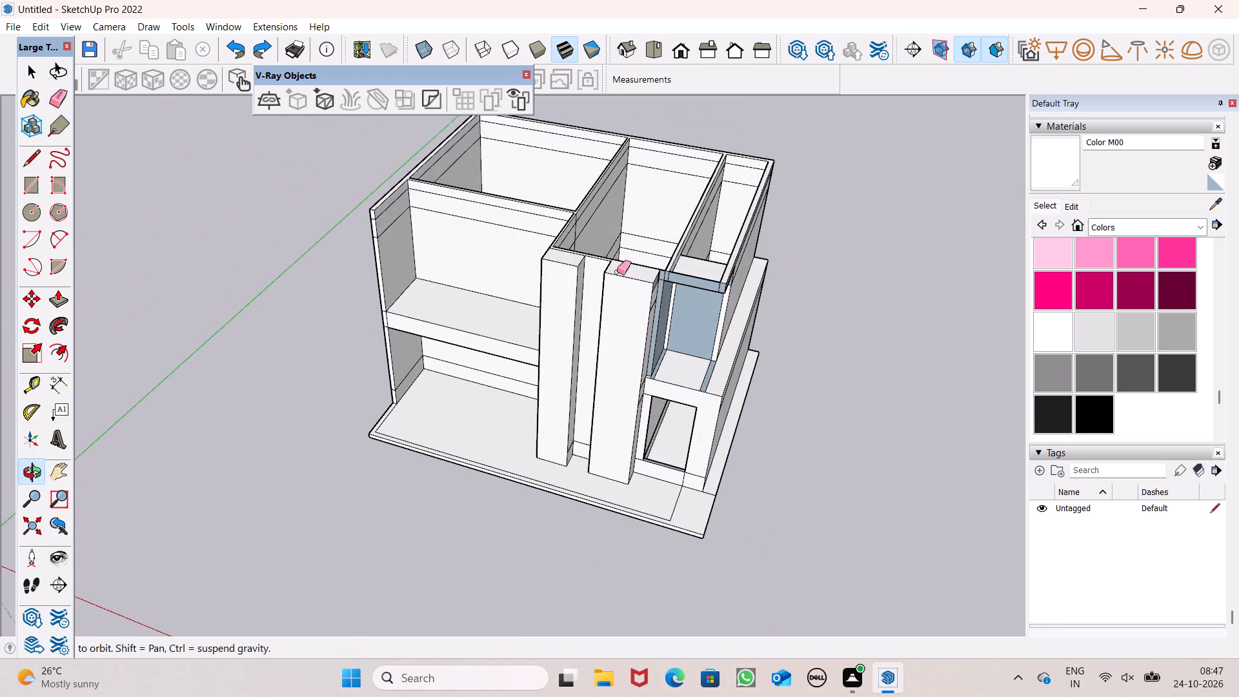
middle_drag(617, 272, 619, 274)
key(space)
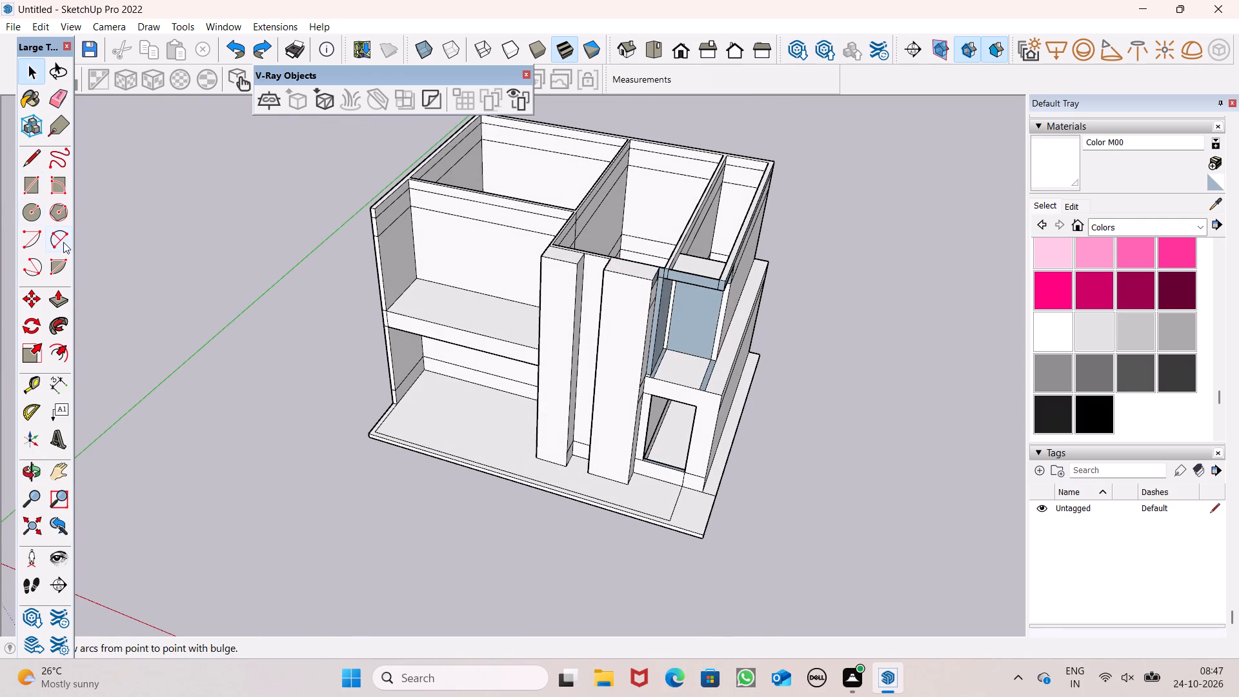
drag(59, 298, 151, 321)
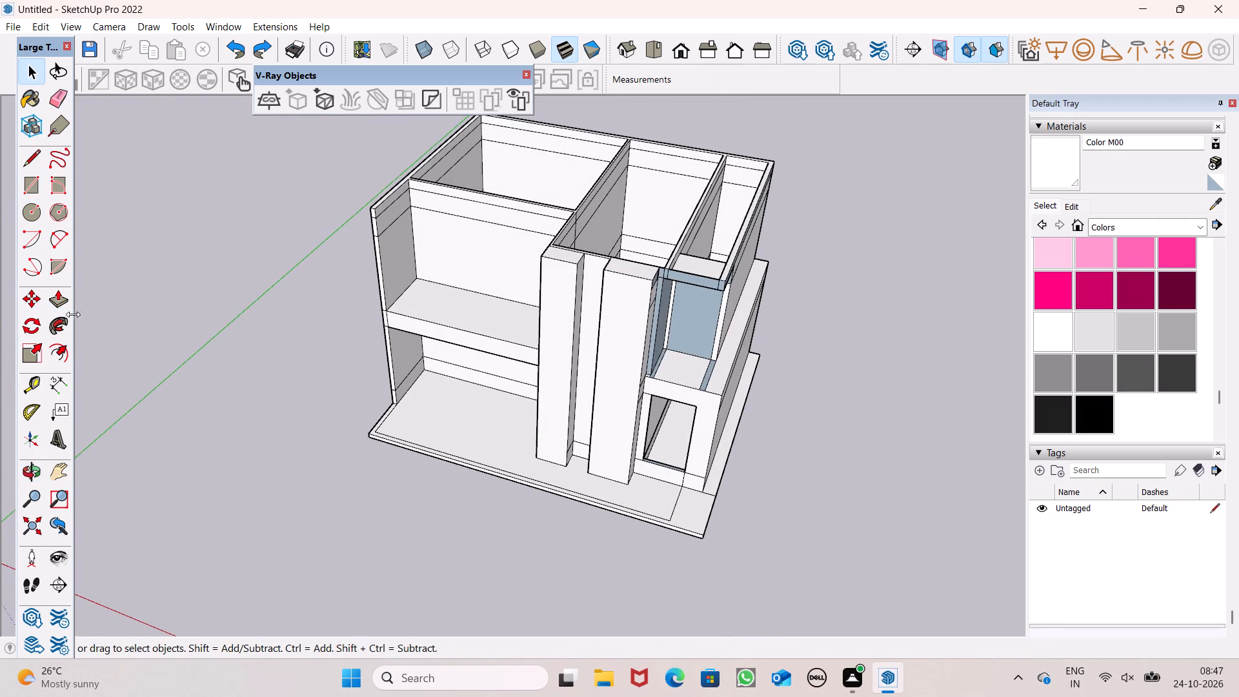
click(57, 296)
scroll(489, 258, up, 3)
scroll(565, 288, down, 2)
middle_drag(646, 332, 651, 434)
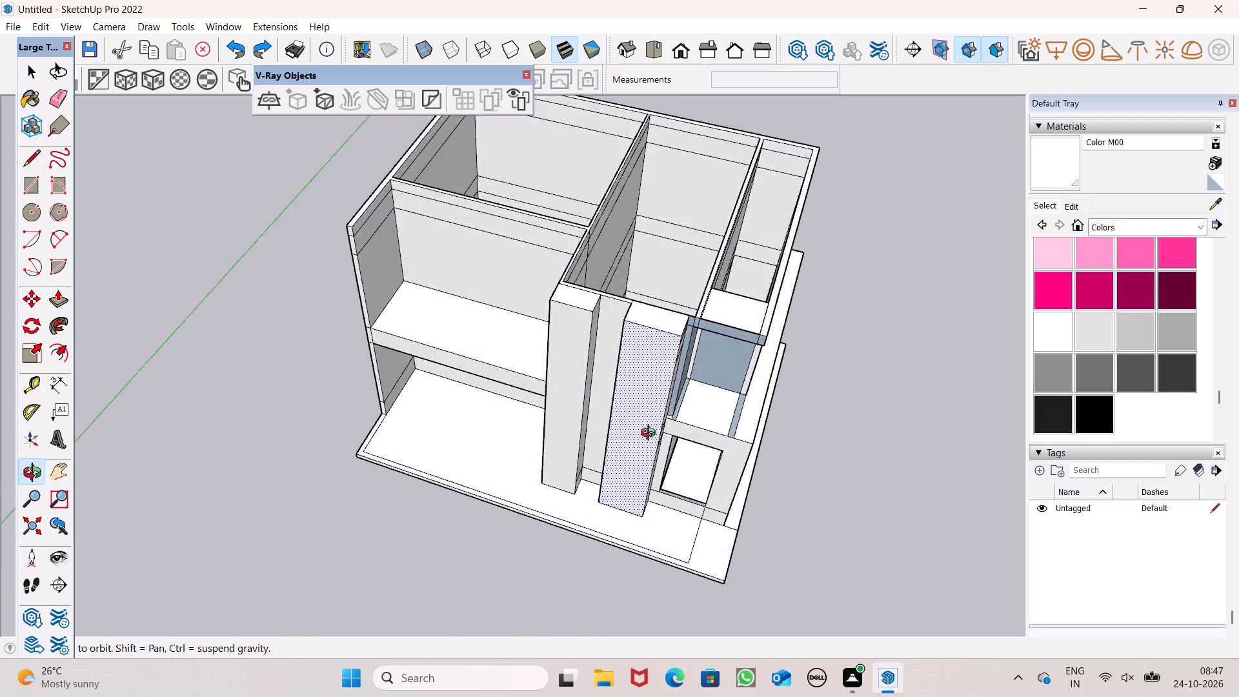
middle_drag(651, 434, 649, 463)
scroll(736, 403, up, 7)
scroll(653, 332, up, 7)
scroll(650, 290, down, 5)
middle_drag(598, 316, 610, 367)
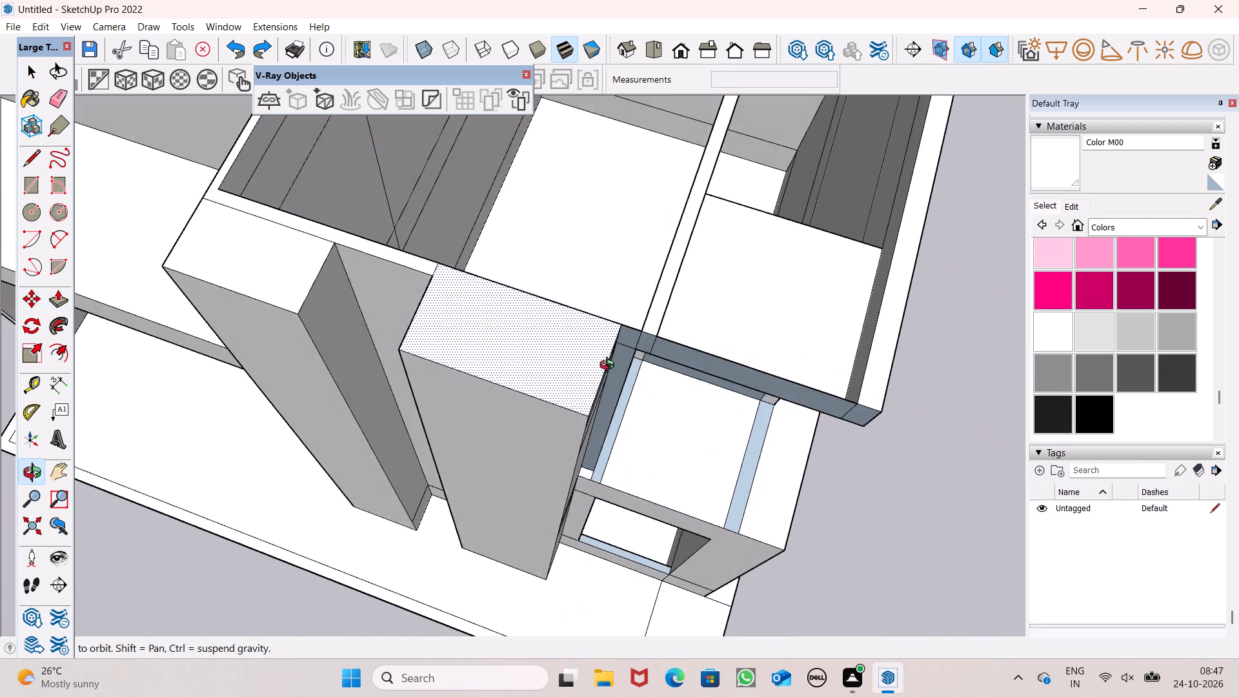
middle_drag(610, 367, 610, 369)
scroll(596, 342, up, 1)
middle_drag(632, 361, 503, 281)
scroll(596, 277, up, 6)
drag(570, 285, 544, 288)
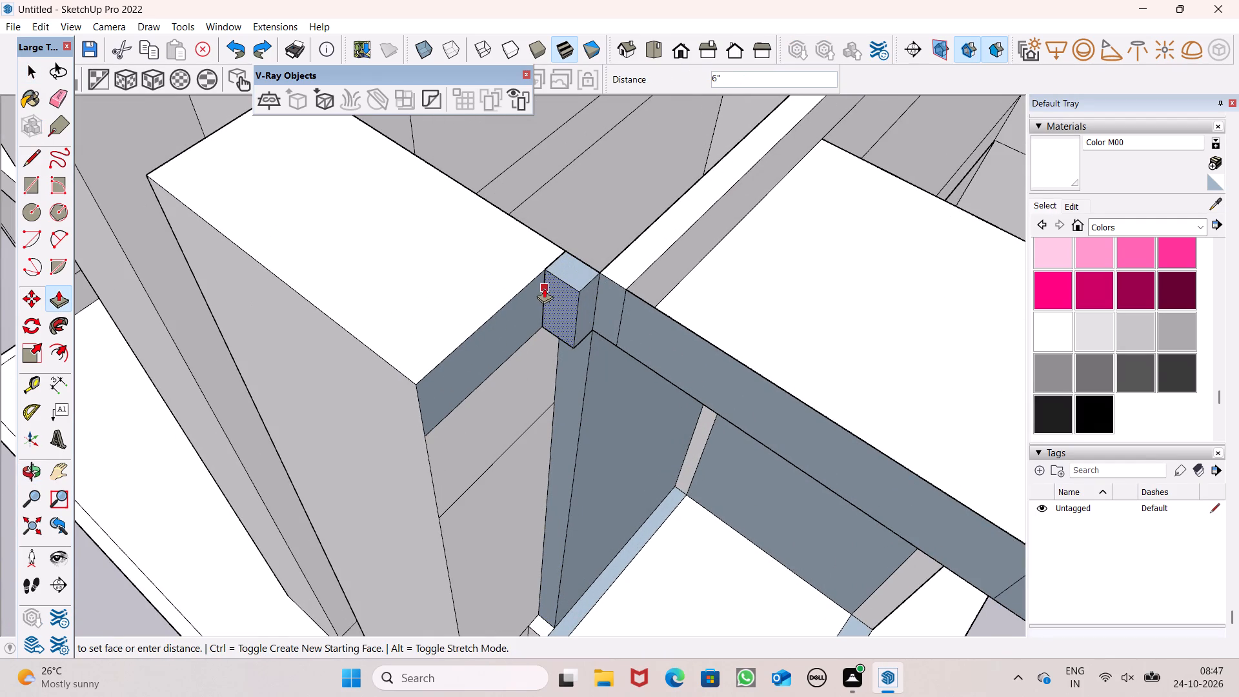
drag(544, 288, 543, 288)
click(543, 288)
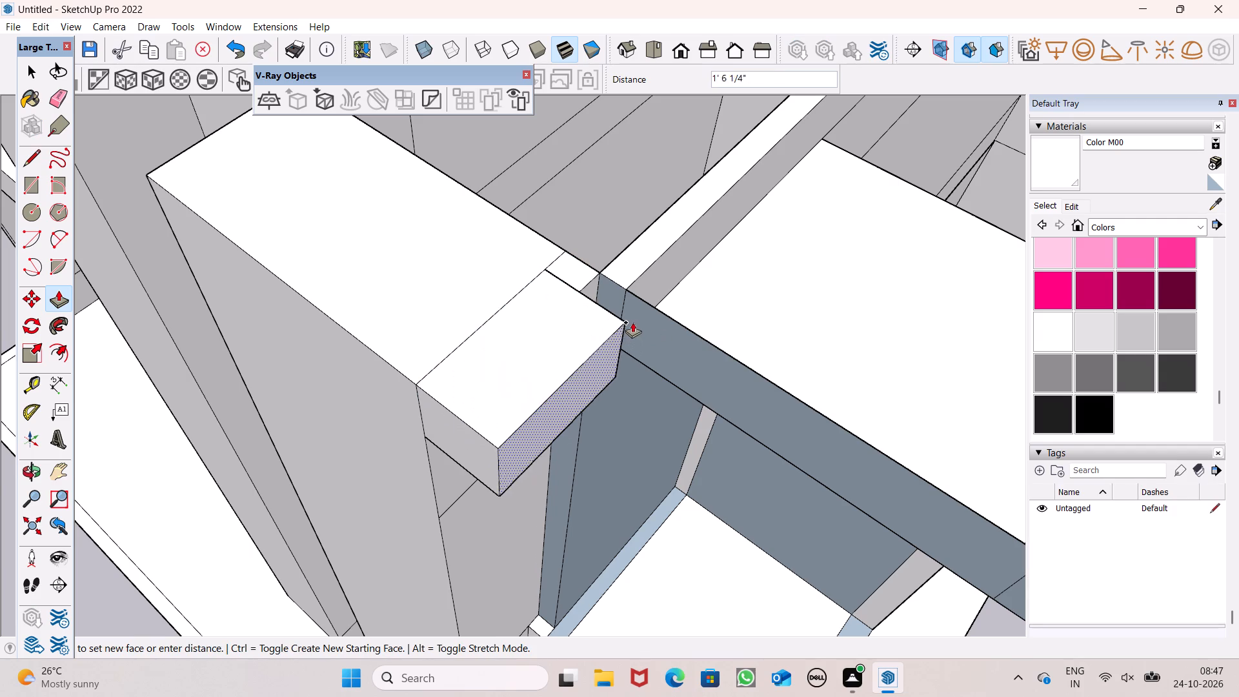
key(space)
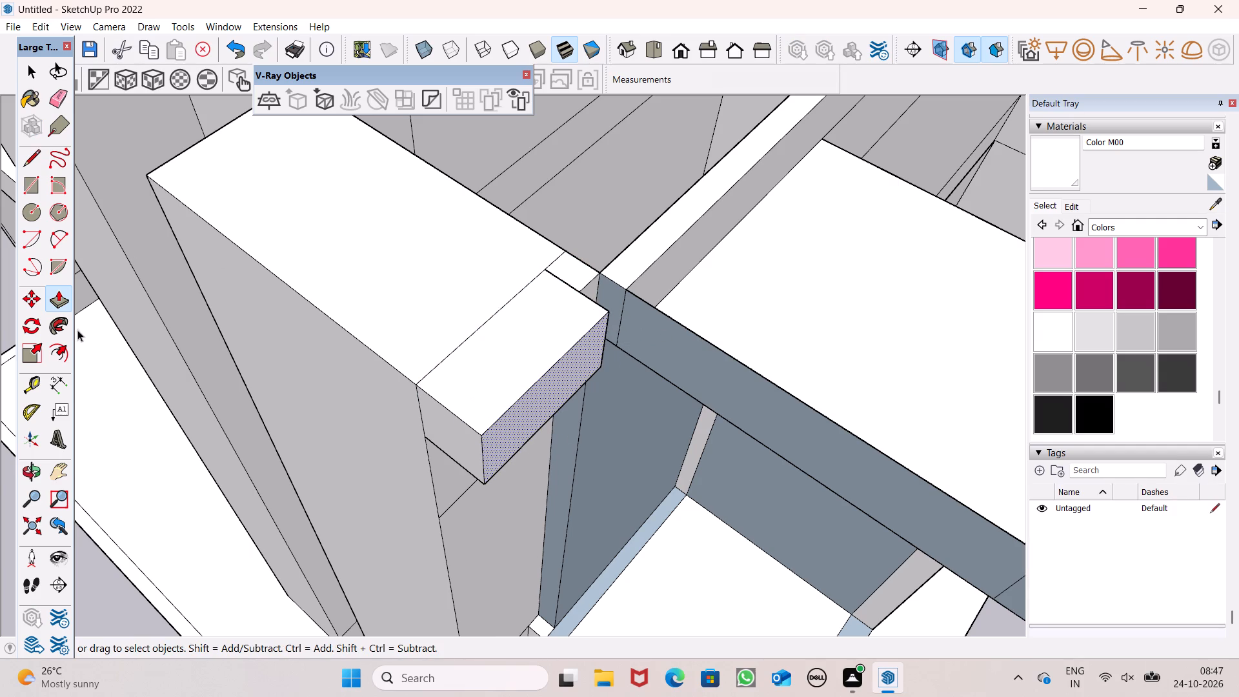
Push/Pull the adjacent narrow segment and the long front face of the top beam outward by 6", flush with the first segment.
click(56, 301)
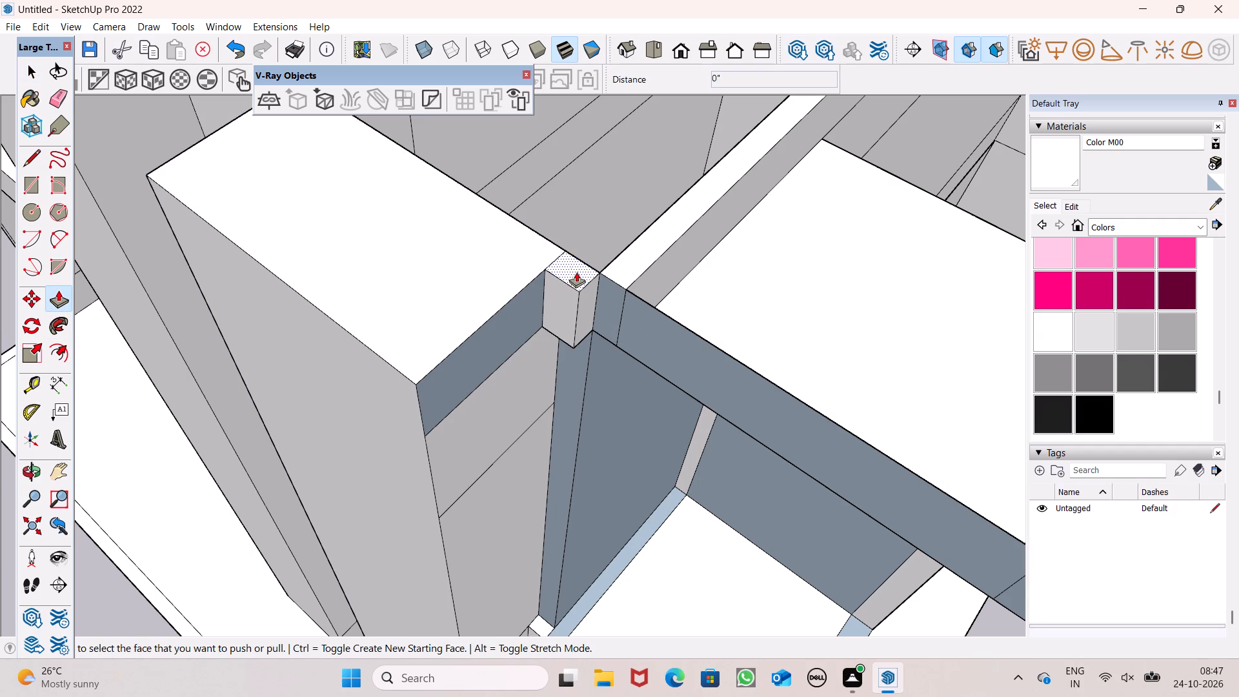
drag(606, 318, 585, 312)
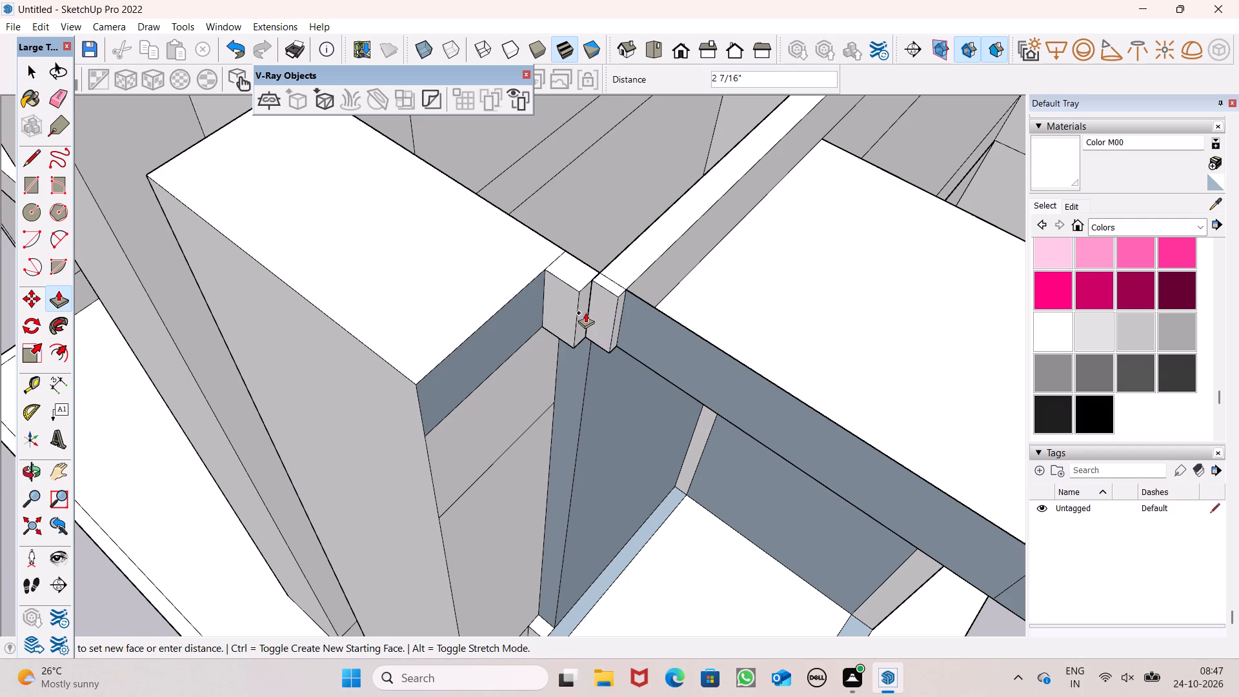
drag(585, 312, 579, 309)
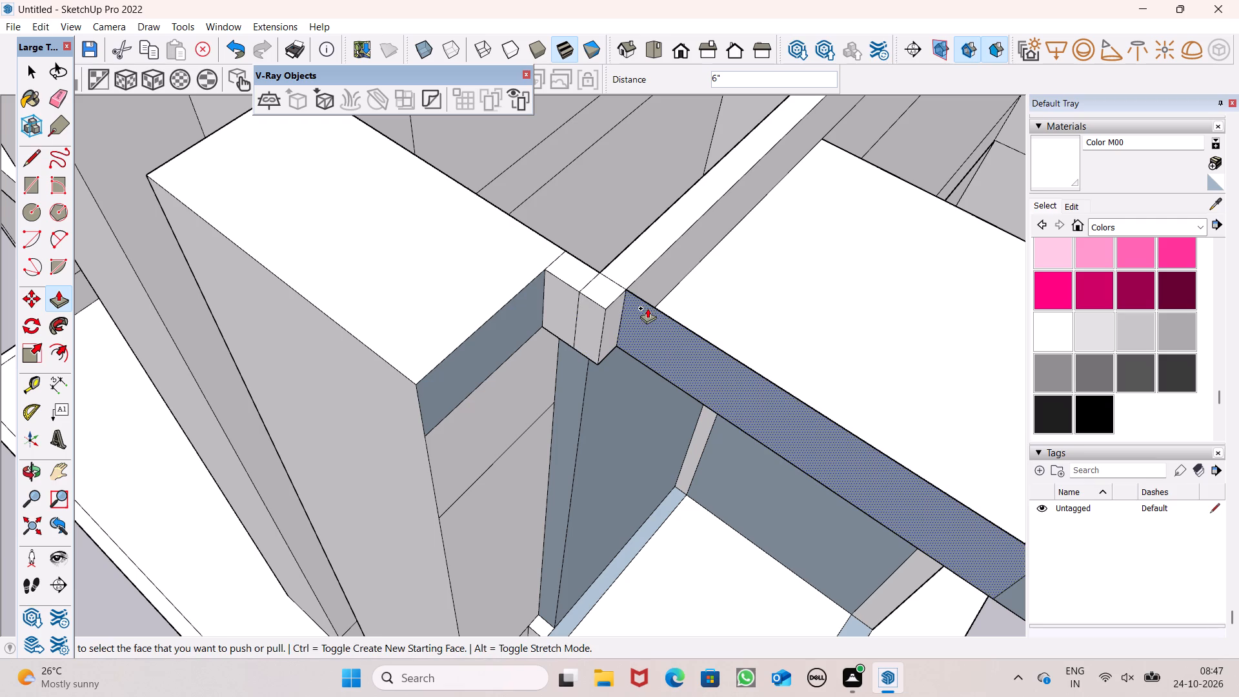
drag(633, 330, 601, 329)
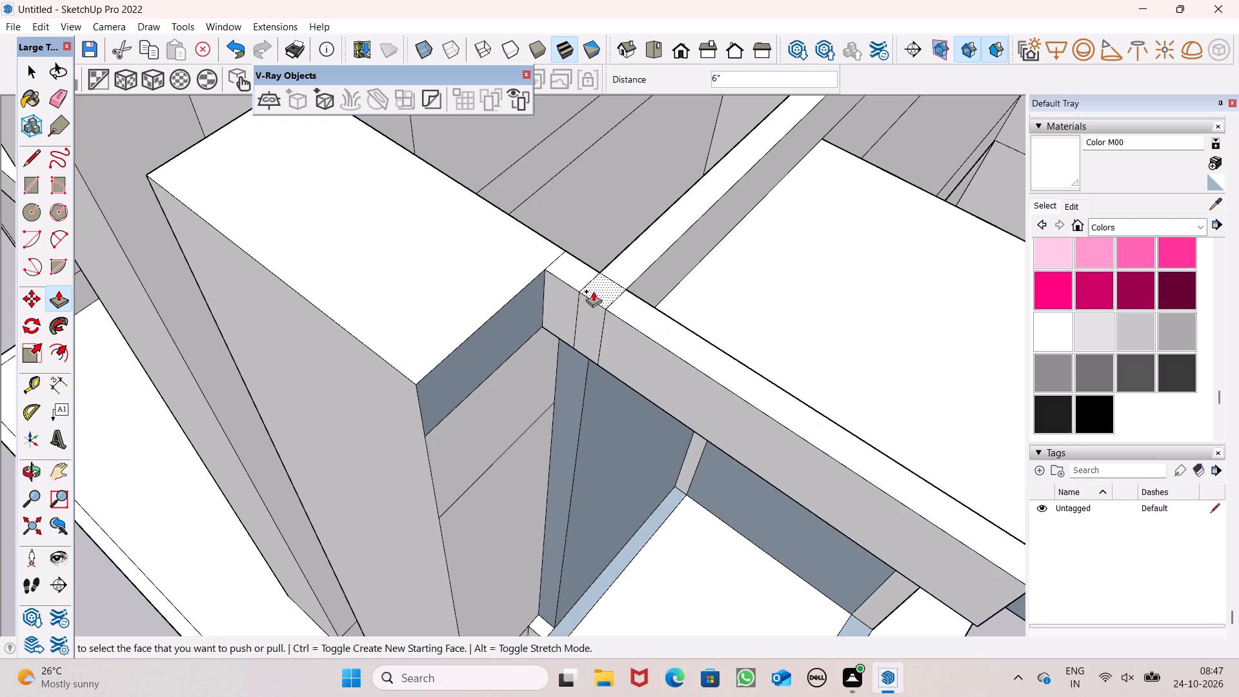
Push/Pull the top beam's outer corner segment outward by 6", flush with the extended front face.
scroll(590, 273, down, 9)
middle_drag(708, 376, 702, 355)
scroll(796, 410, up, 6)
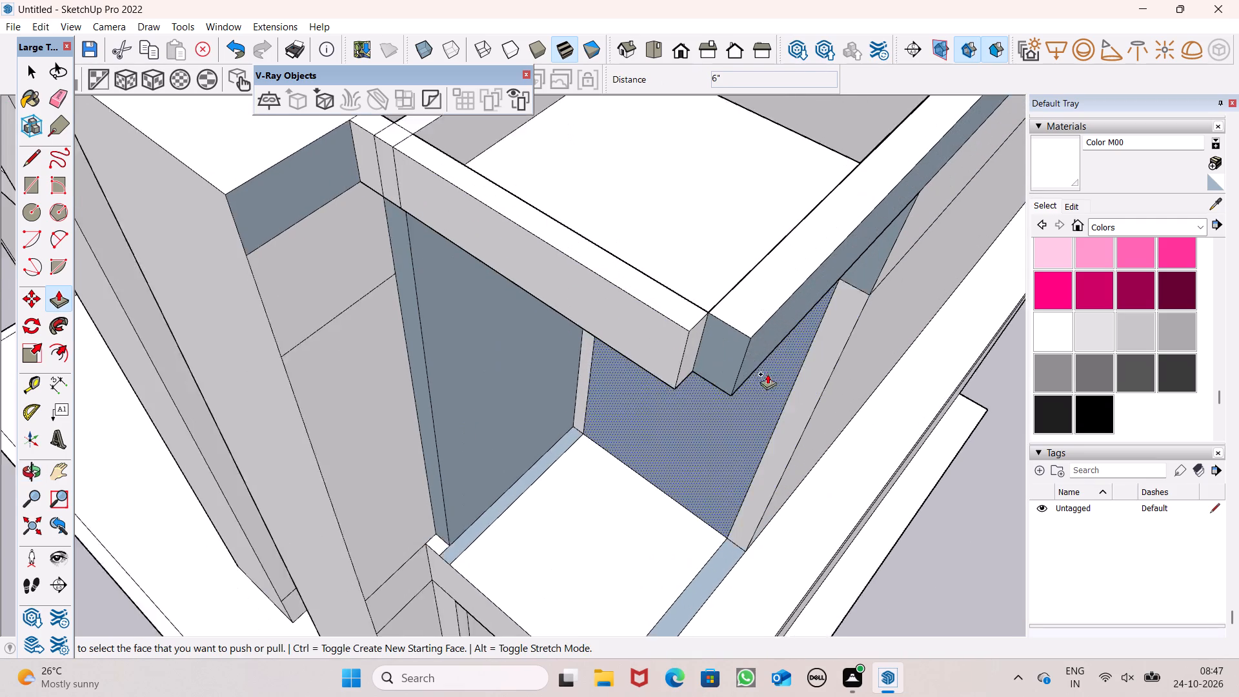
drag(720, 350, 660, 336)
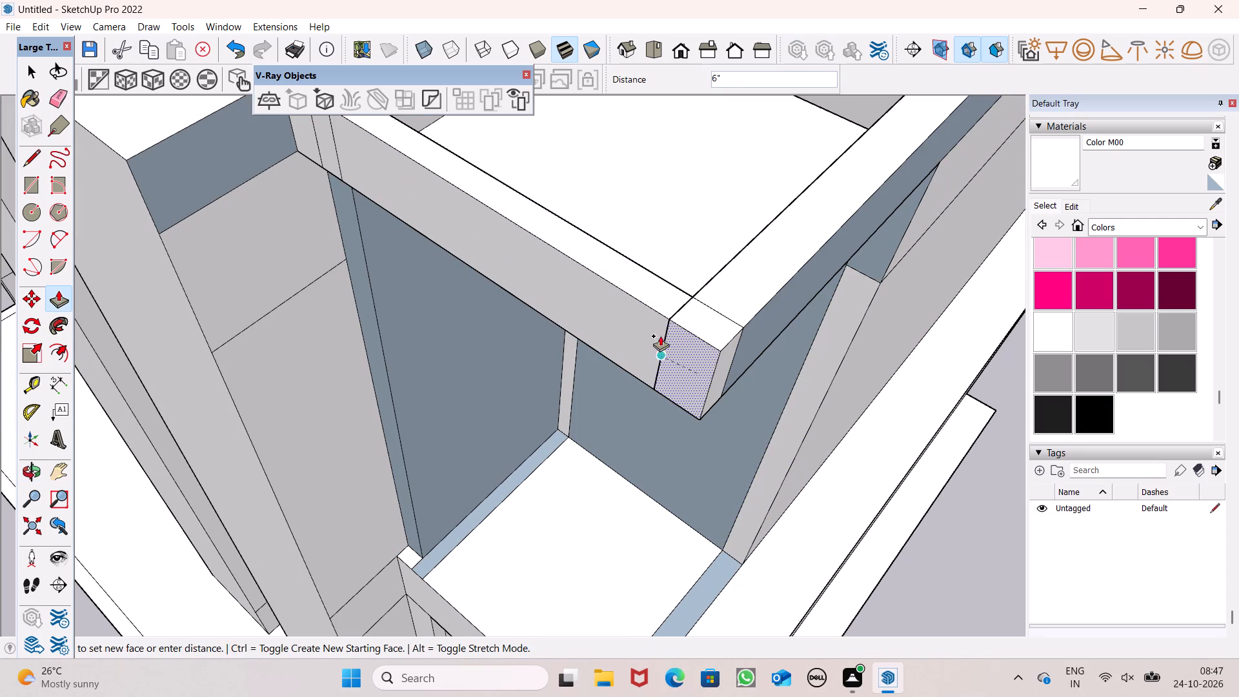
drag(660, 336, 660, 332)
click(658, 328)
key(space)
key(ctrl+z)
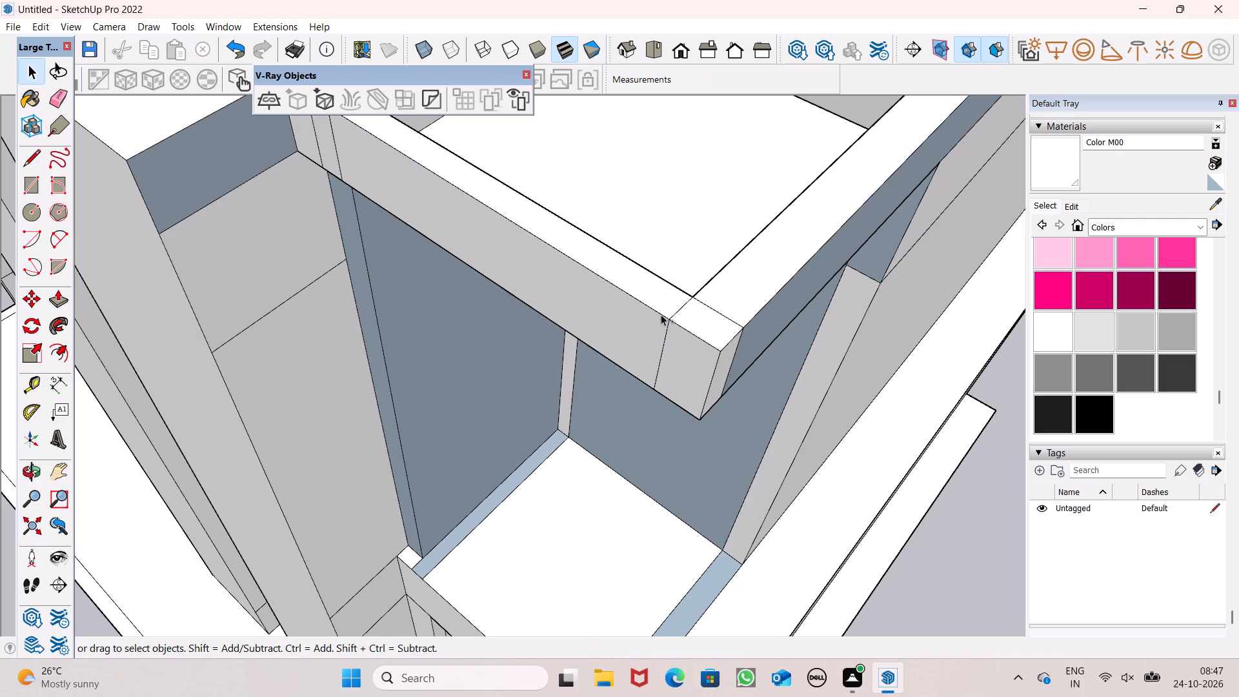
Erase the seam edges across the top and front faces of the extended beam near the column.
scroll(813, 303, down, 7)
key(space)
scroll(722, 307, down, 3)
middle_drag(743, 328, 600, 280)
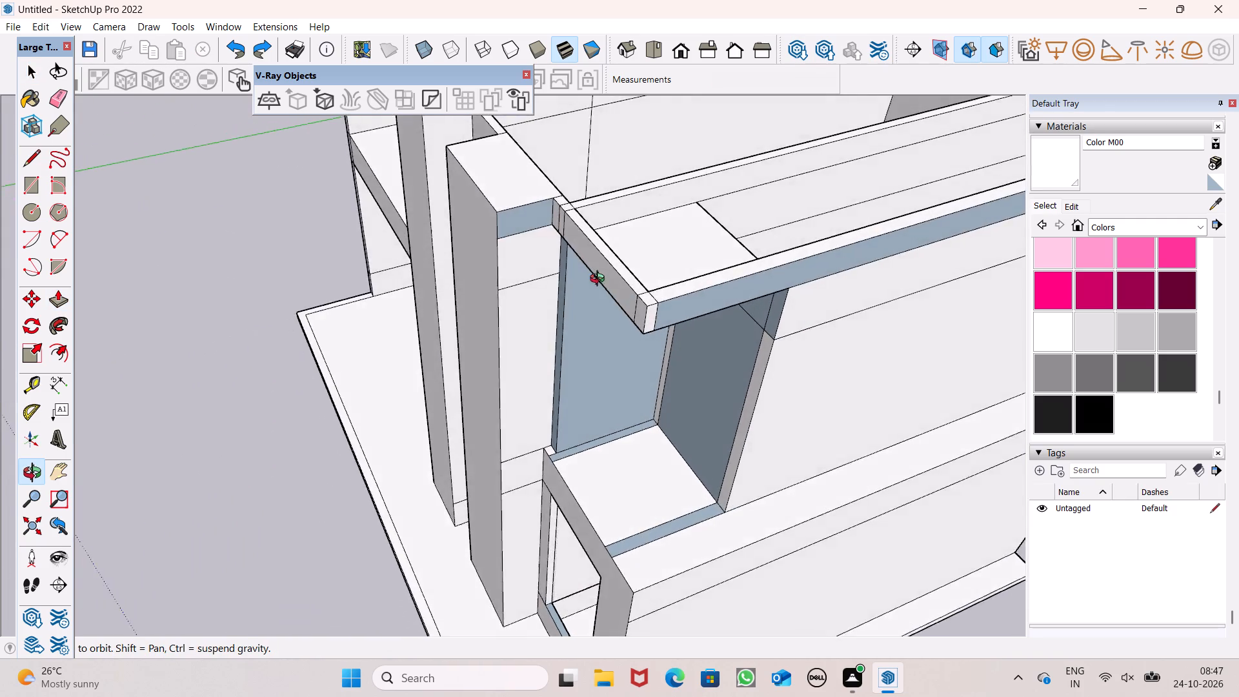
middle_drag(600, 280, 845, 327)
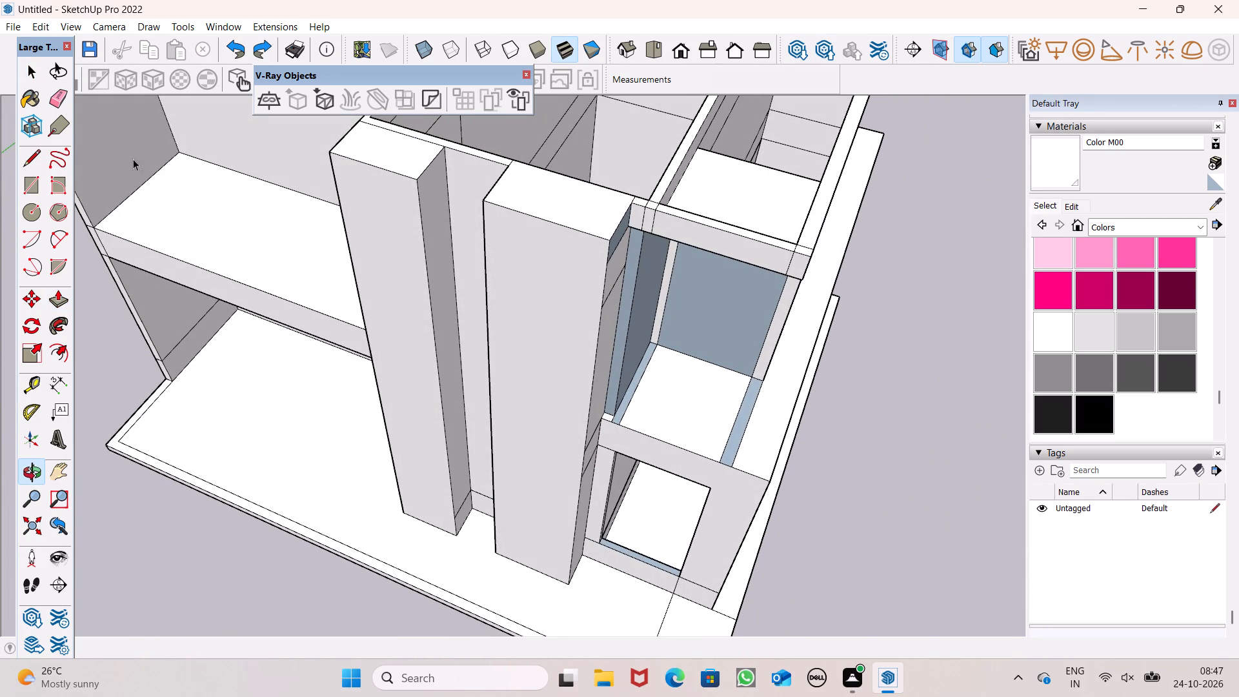
click(63, 97)
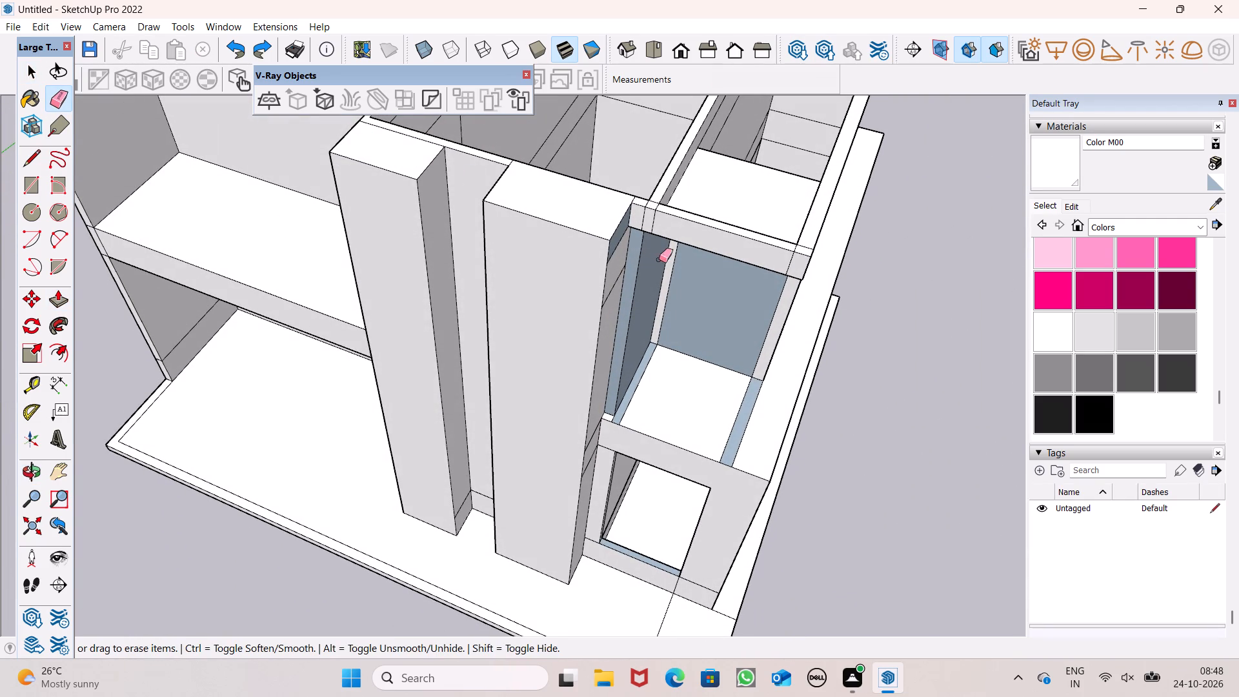
scroll(685, 237, up, 7)
scroll(614, 170, up, 8)
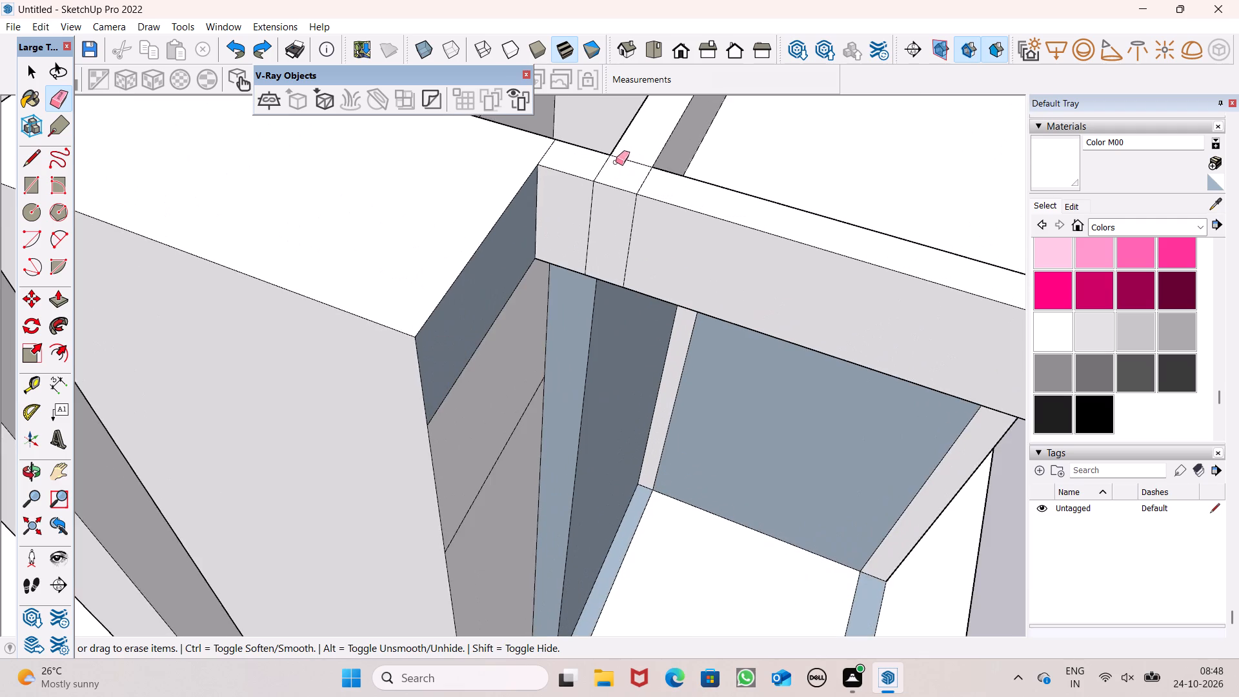
scroll(617, 177, up, 6)
drag(569, 177, 673, 188)
drag(575, 230, 657, 265)
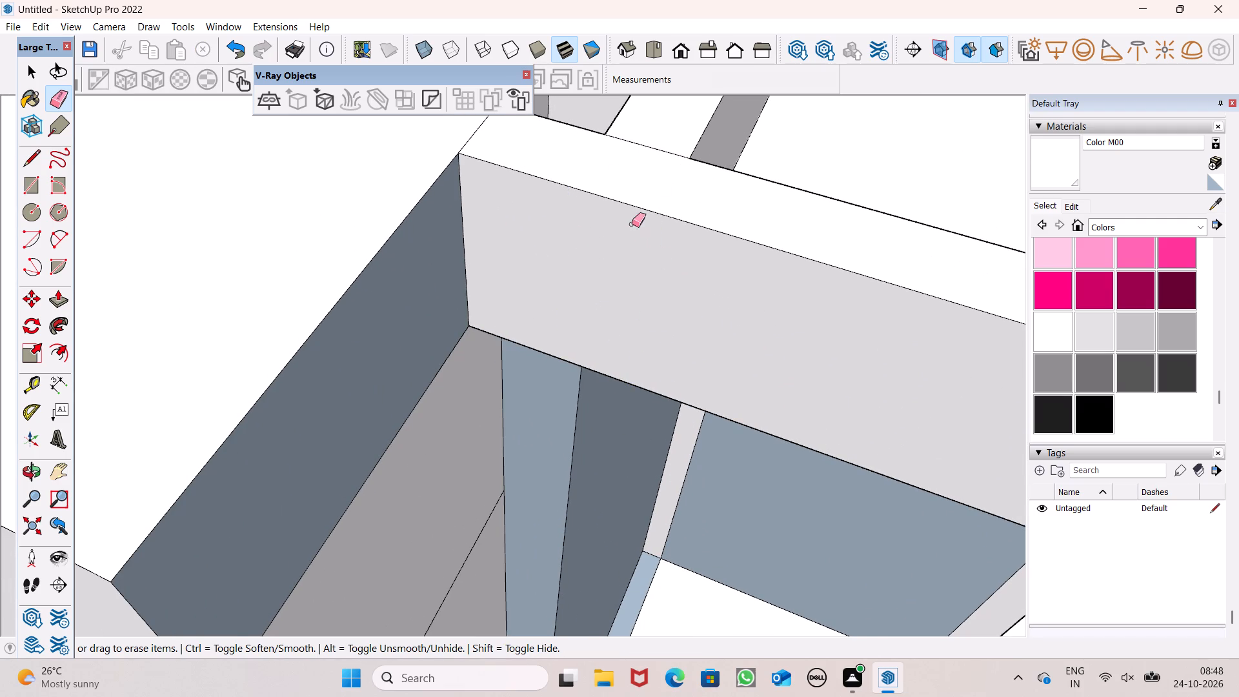
Erase the seam edges across the top and front faces at the extended beam's outer corner.
scroll(632, 224, down, 6)
scroll(427, 232, down, 11)
scroll(733, 288, up, 5)
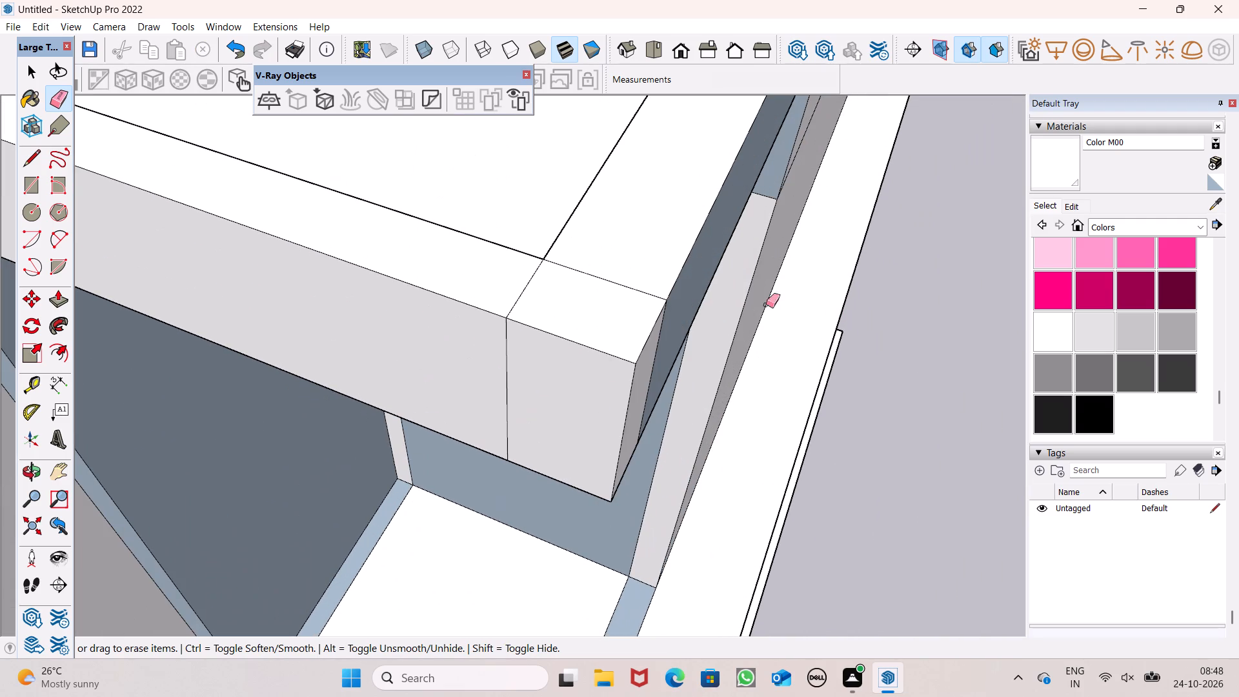
scroll(760, 285, down, 3)
scroll(697, 287, up, 6)
drag(638, 280, 638, 286)
drag(641, 296, 632, 299)
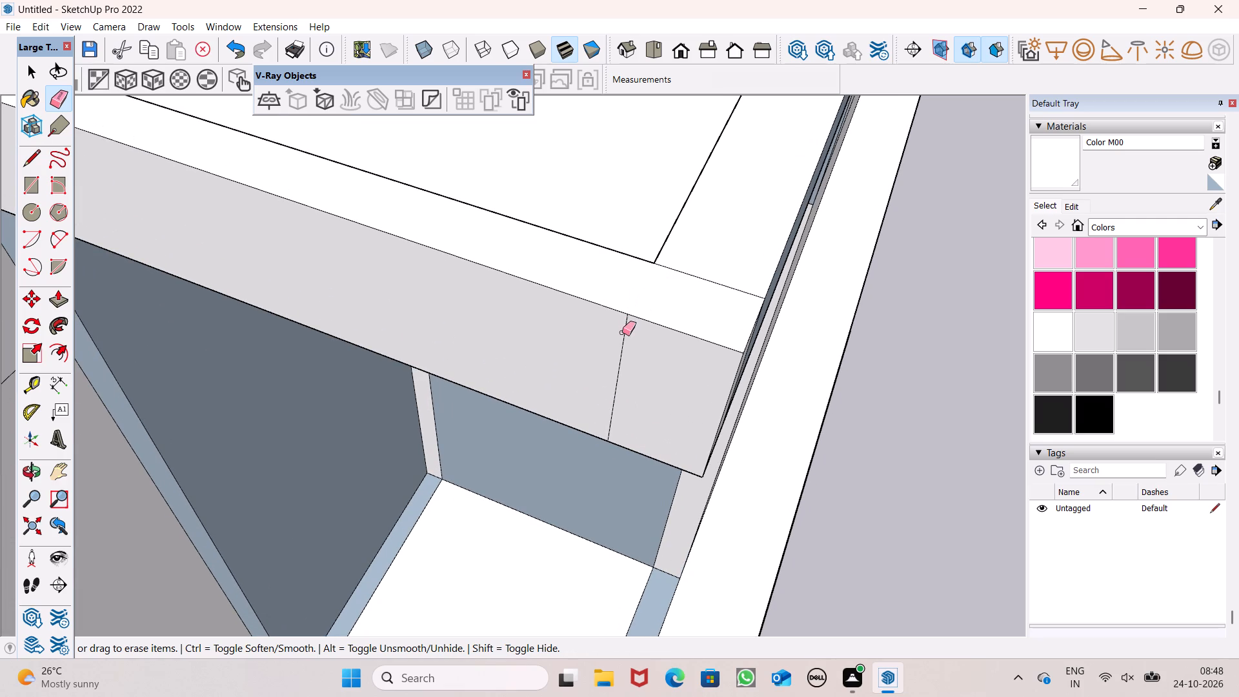
drag(622, 332, 632, 338)
Erase the seam edge running along the upper recess's ceiling near its outer side.
scroll(704, 271, down, 12)
middle_drag(693, 313, 725, 116)
scroll(721, 121, up, 1)
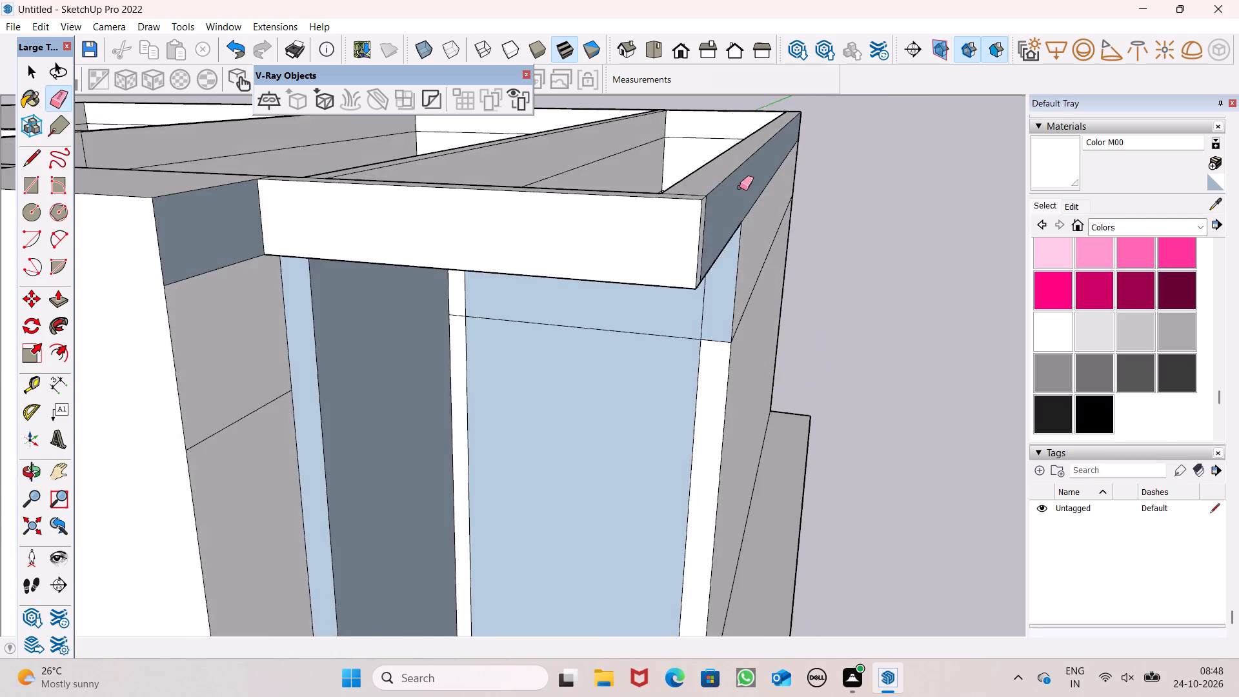
scroll(737, 217, down, 4)
middle_drag(670, 254, 669, 0)
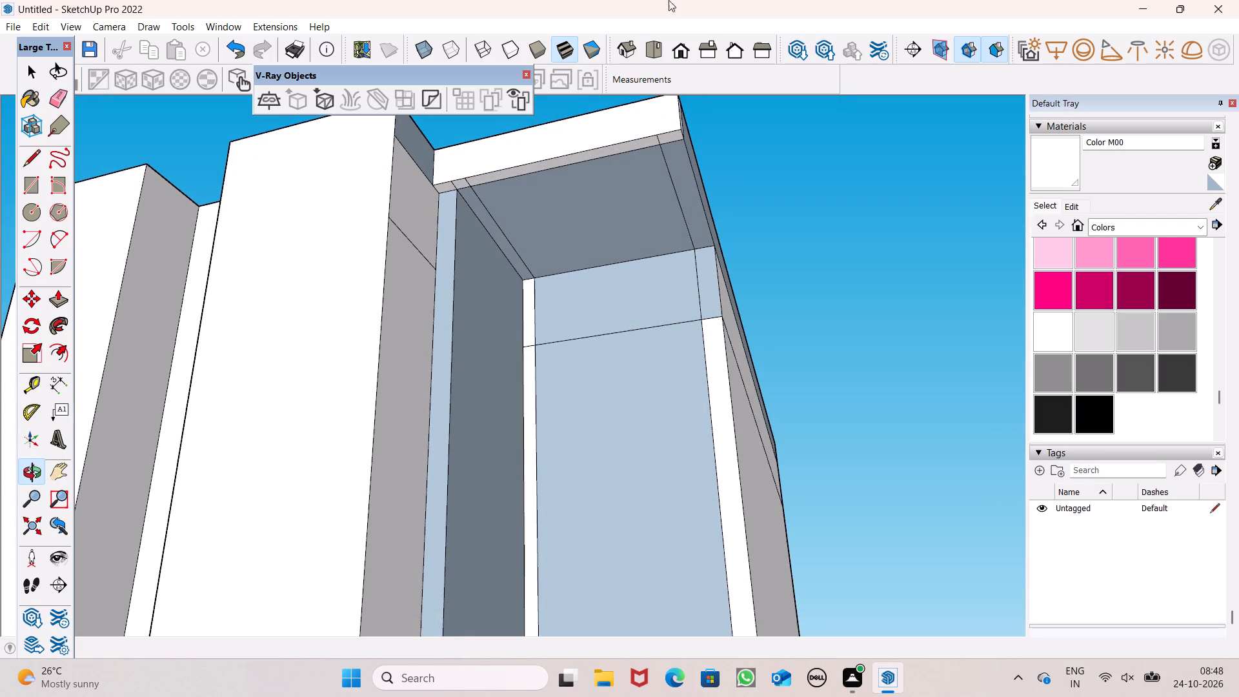
scroll(651, 253, up, 4)
drag(694, 188, 679, 205)
Erase the two seam edges across the top beam's underside near the column and the adjoining edge along the recess ceiling.
scroll(684, 228, down, 2)
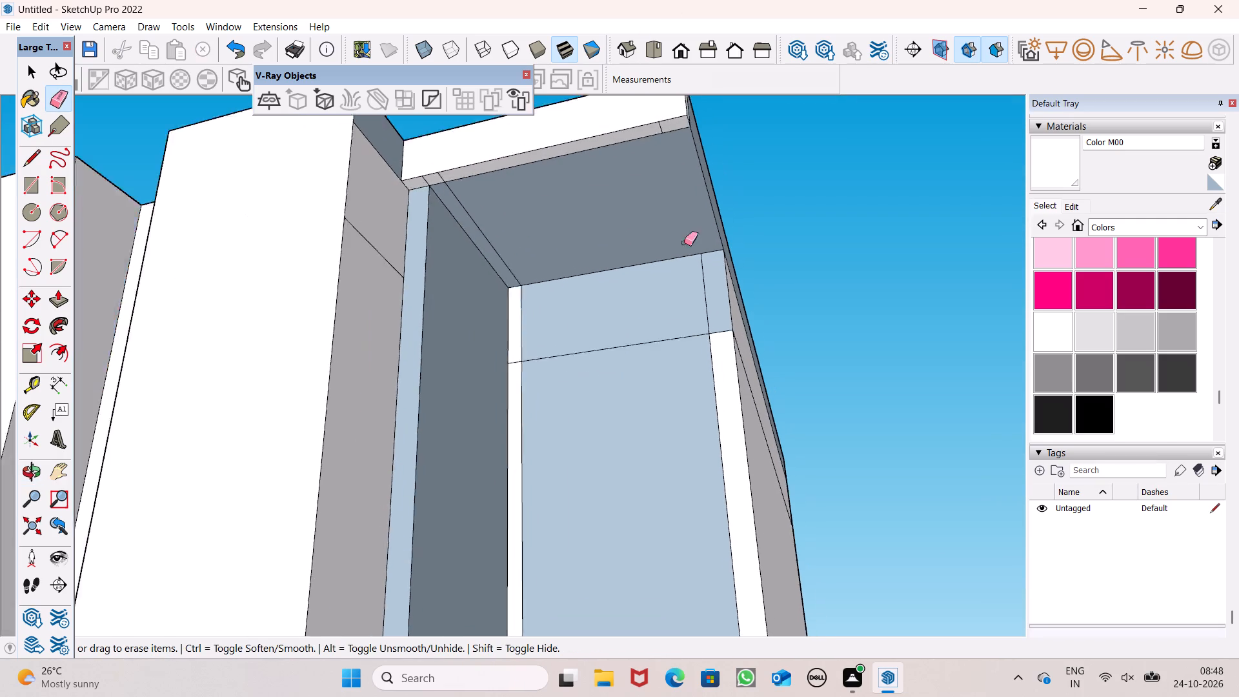
scroll(684, 243, down, 5)
scroll(669, 163, up, 6)
middle_drag(679, 193, 676, 108)
scroll(679, 193, up, 1)
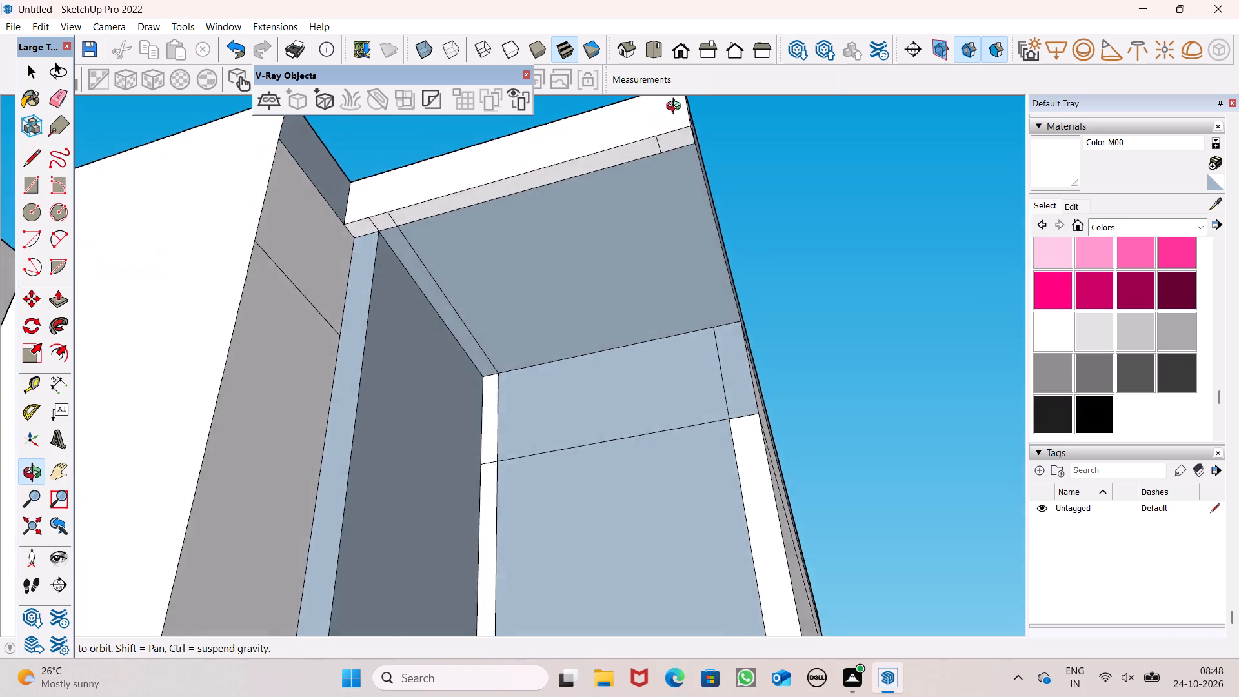
middle_drag(676, 108, 725, 27)
scroll(358, 254, up, 6)
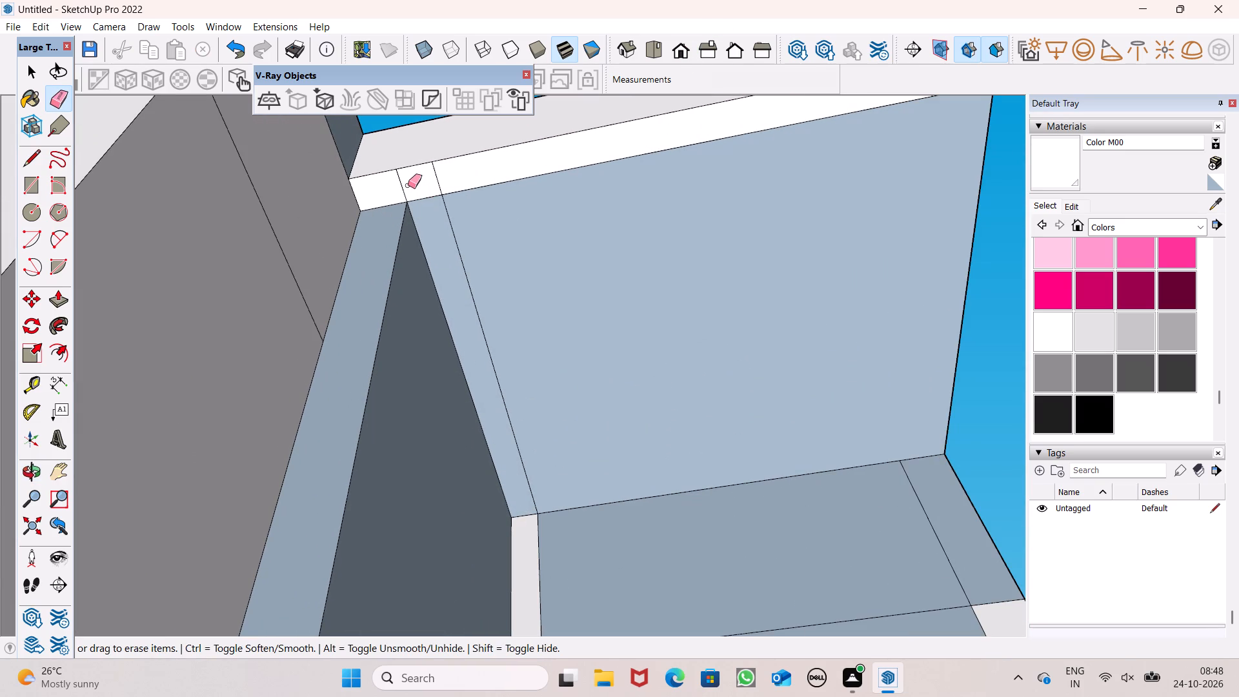
drag(408, 185, 399, 187)
drag(427, 180, 447, 179)
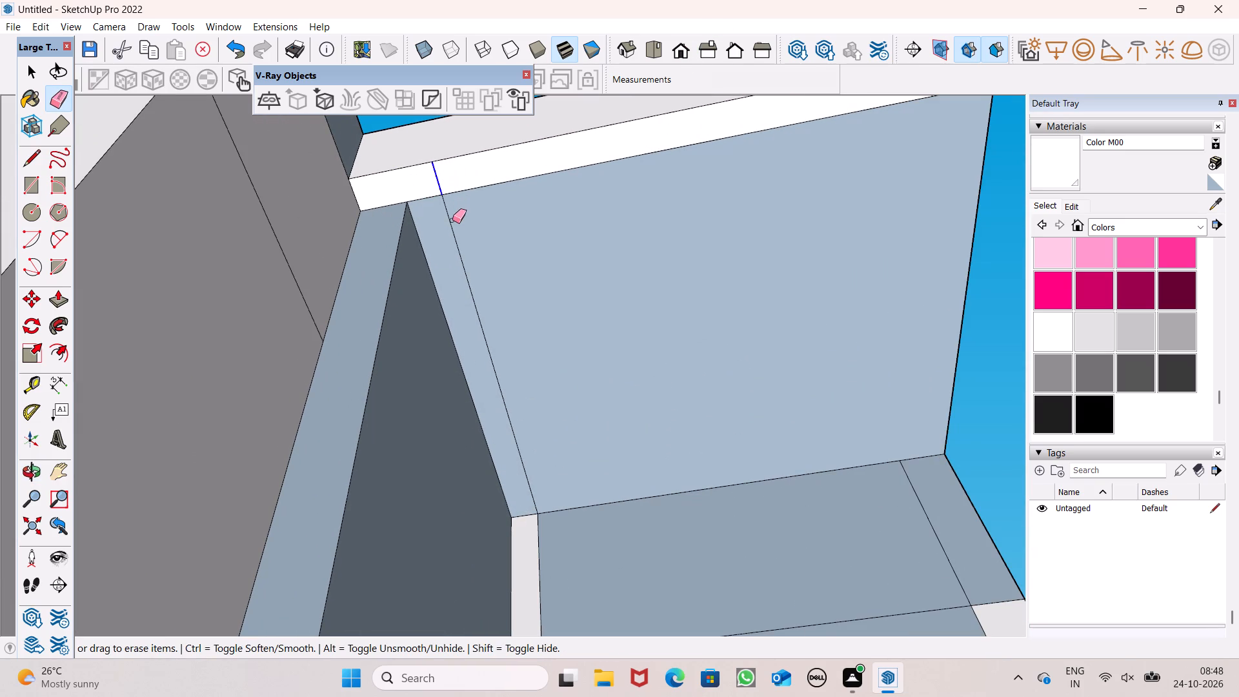
drag(452, 220, 450, 231)
Erase the seam edge across the underside of the top beam at its outer corner.
scroll(425, 323, down, 6)
scroll(755, 190, up, 3)
drag(693, 187, 684, 189)
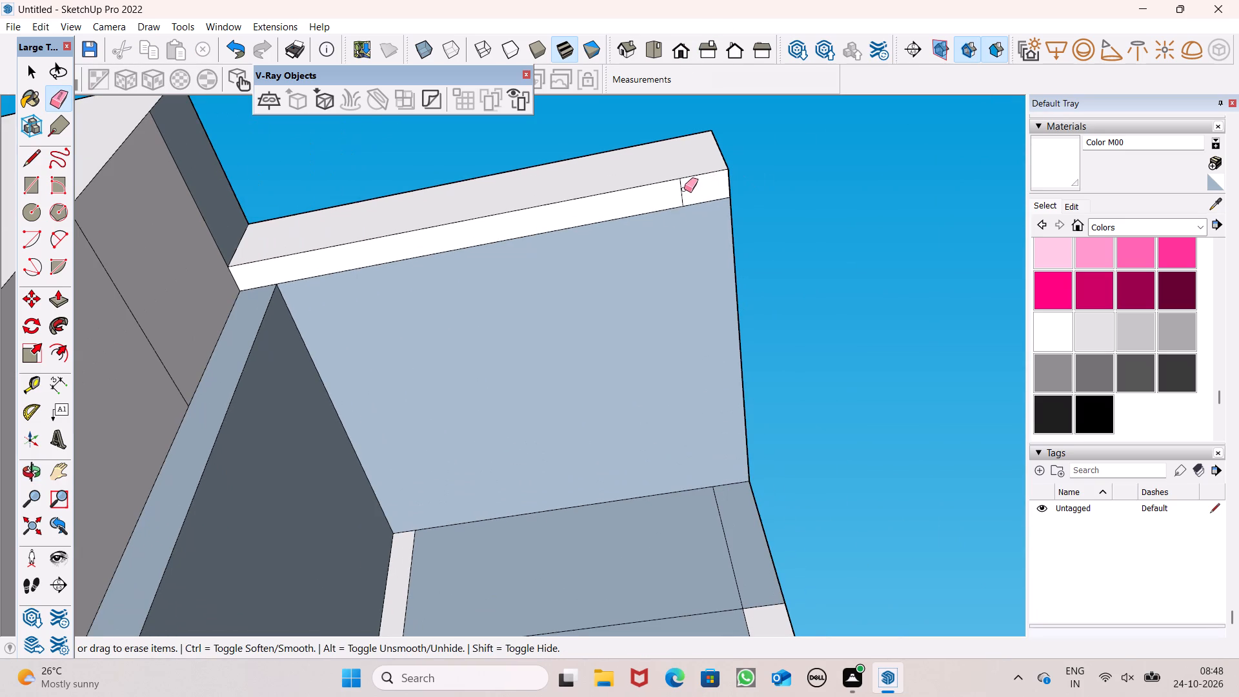
drag(684, 189, 683, 189)
click(682, 189)
Examine the cleaned top beam and upper recess from the building's front and side.
scroll(711, 207, down, 11)
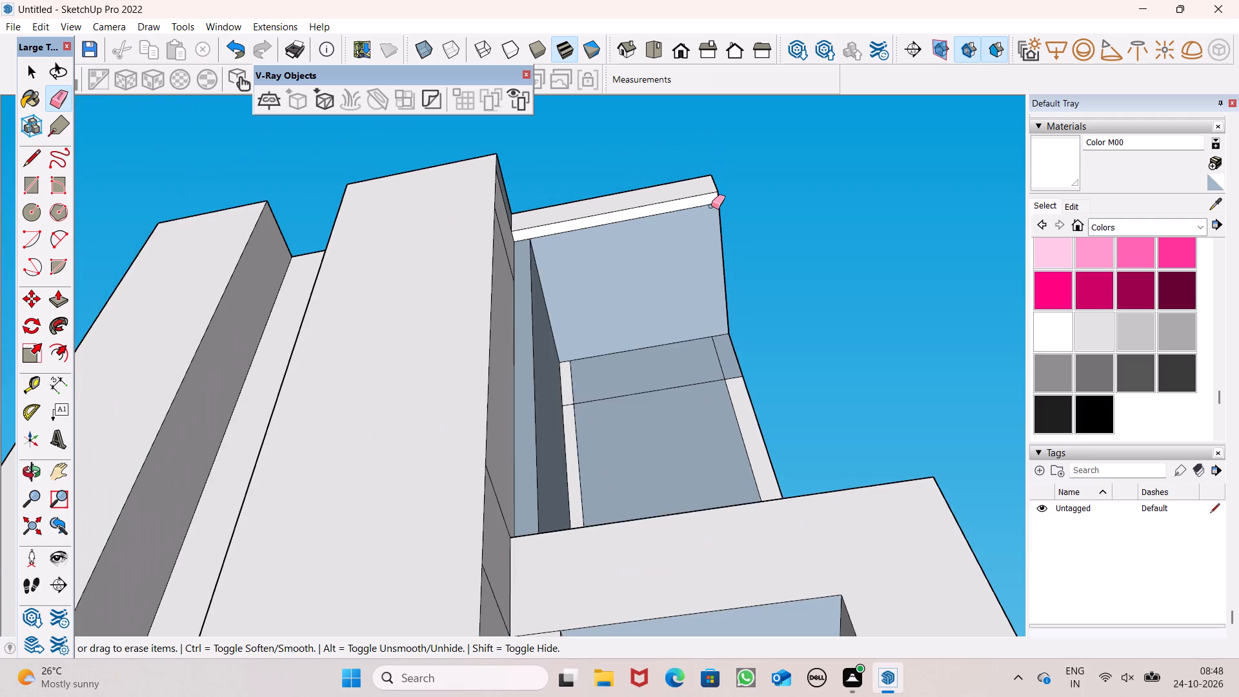
scroll(711, 206, down, 3)
middle_drag(698, 219, 658, 456)
scroll(670, 261, down, 6)
middle_drag(672, 325, 679, 403)
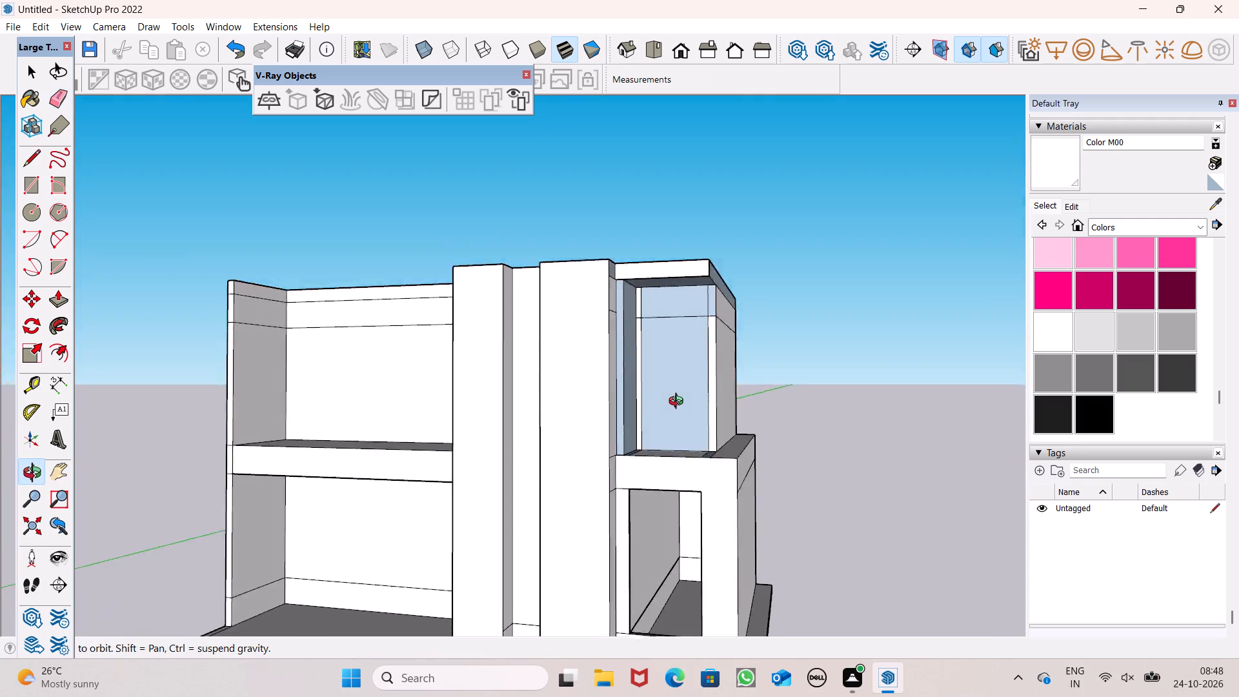
middle_drag(679, 403, 681, 437)
scroll(695, 344, down, 2)
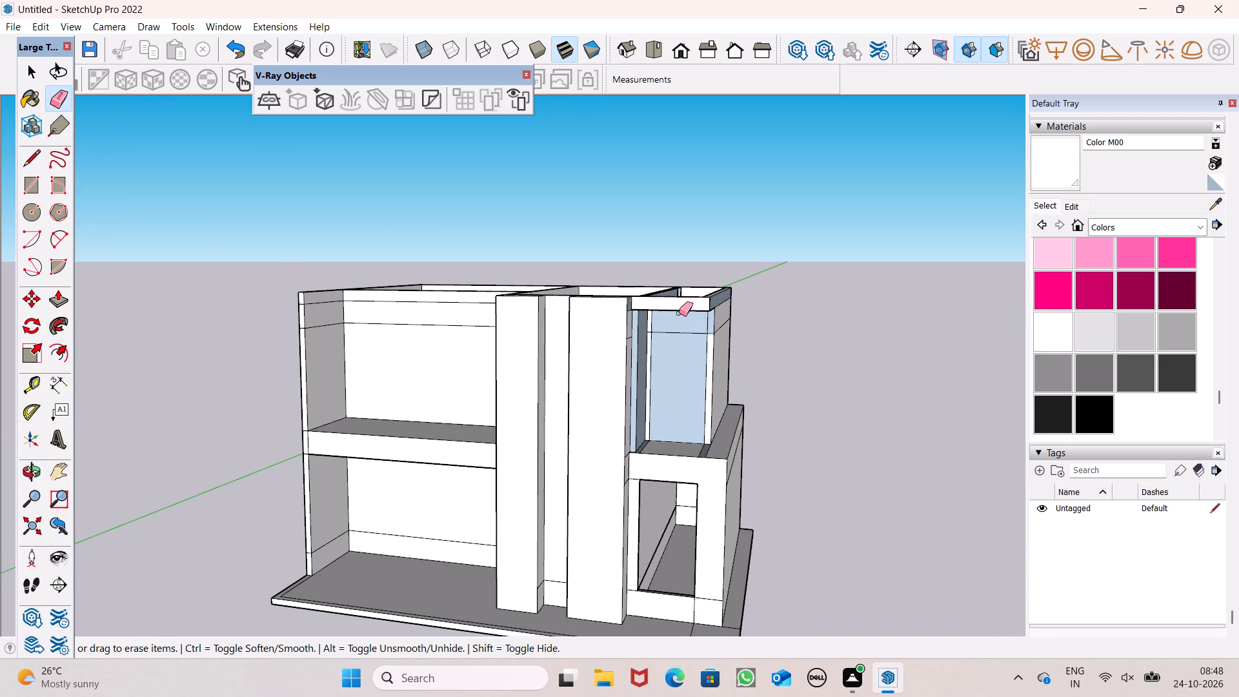
scroll(751, 413, down, 4)
middle_drag(773, 428, 670, 460)
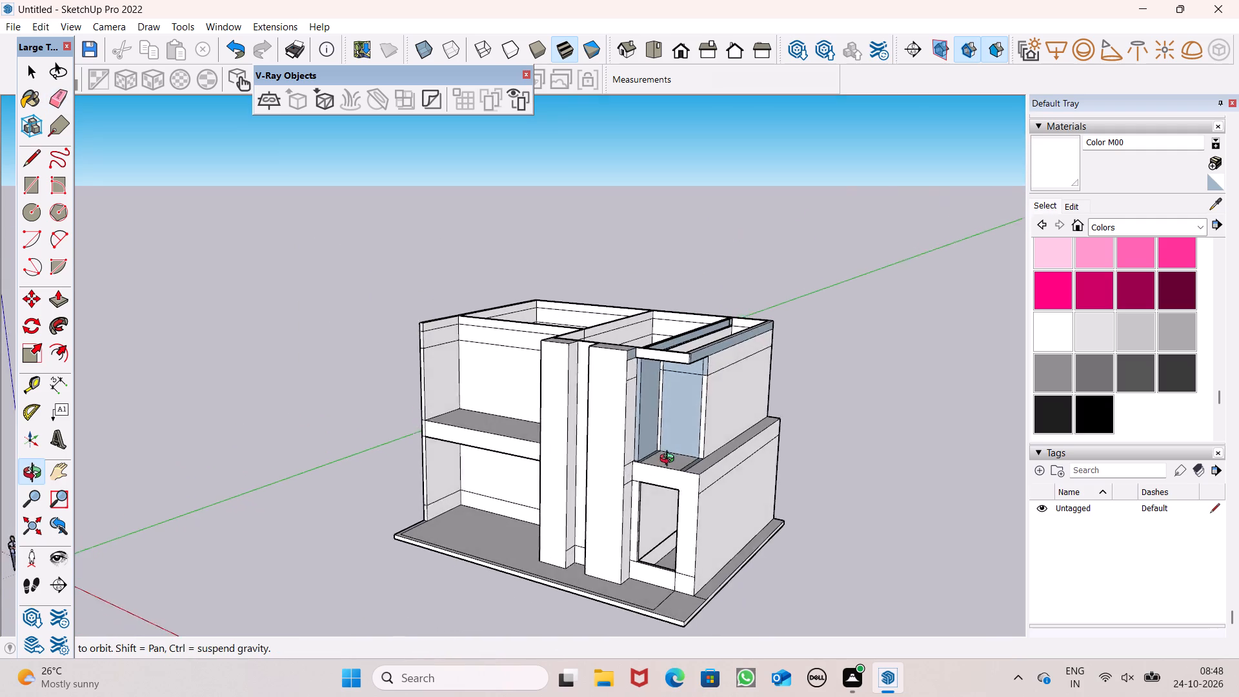
middle_drag(670, 460, 548, 486)
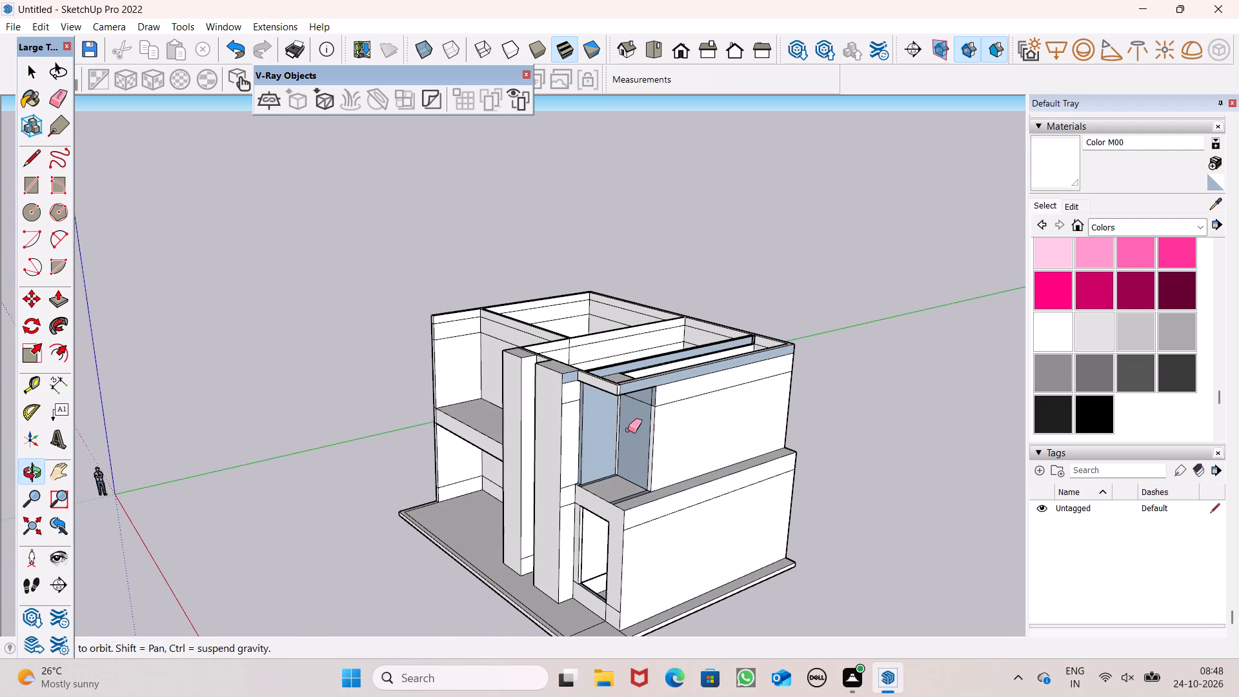
scroll(628, 430, up, 3)
scroll(769, 376, down, 1)
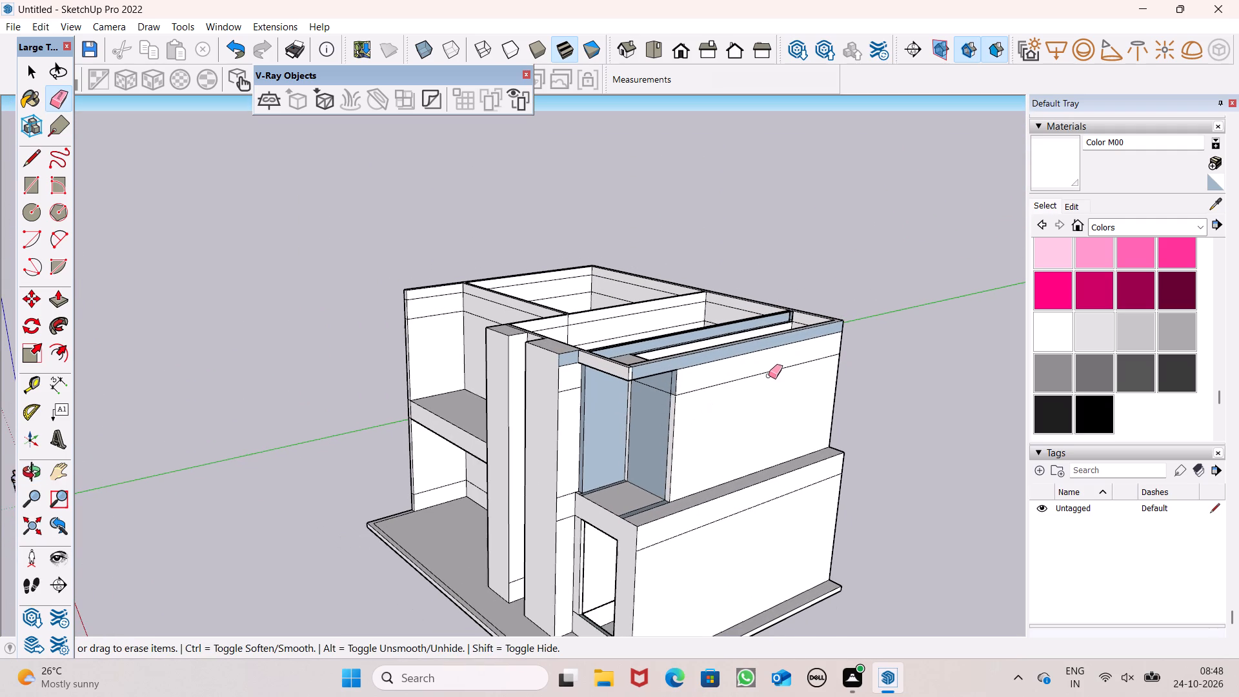
scroll(769, 382, down, 1)
middle_drag(761, 425, 1026, 419)
key(space)
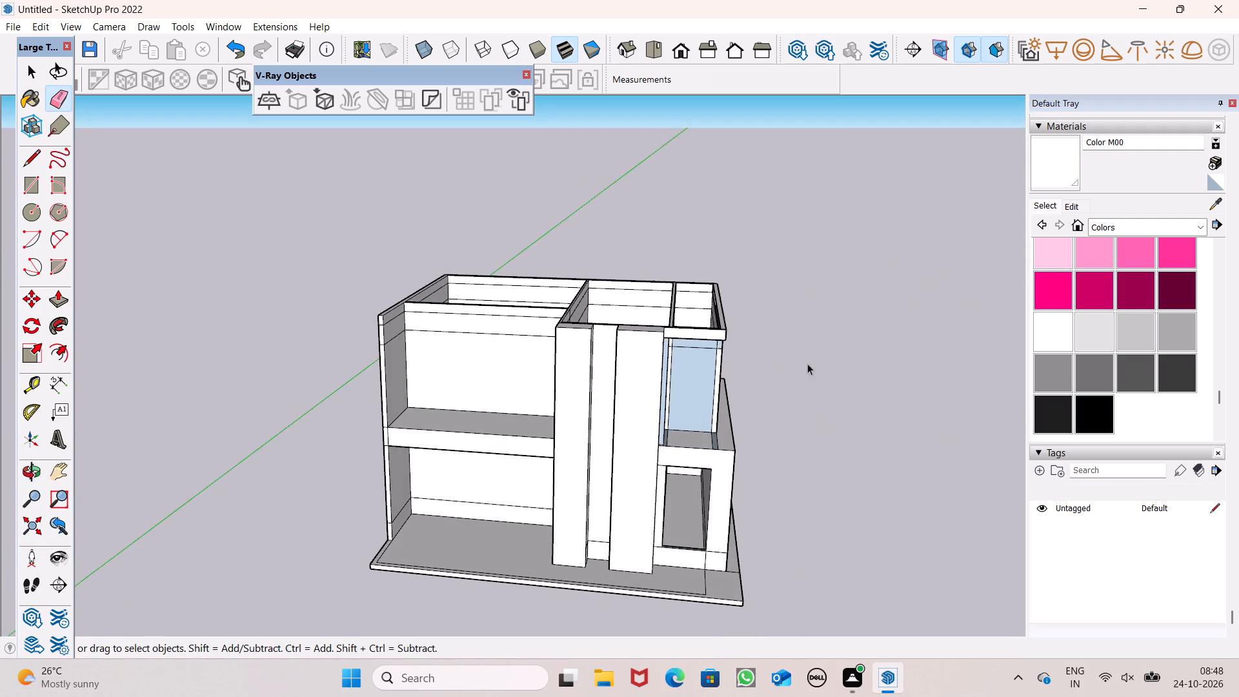
Push/Pull the front end of the upper side wall's top band forward by 6' 10 5/16", beneath the extended beam's outer corner.
middle_drag(778, 364, 584, 270)
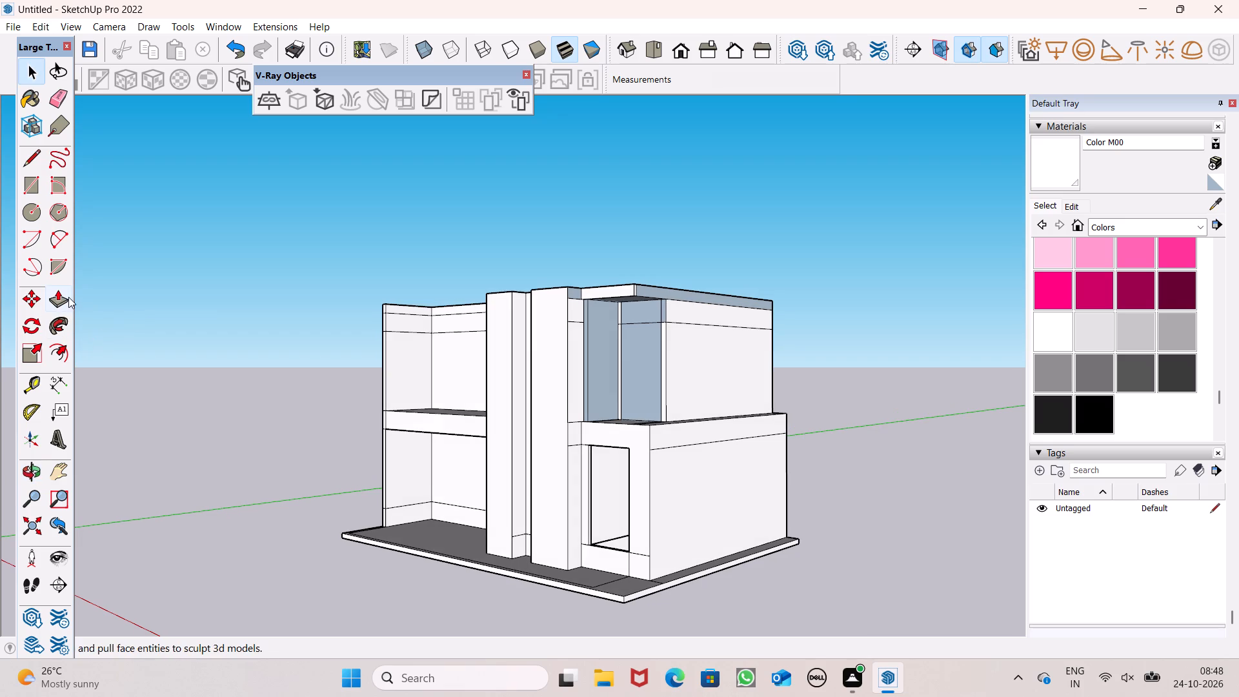
click(68, 296)
scroll(554, 305, up, 5)
drag(688, 312, 683, 316)
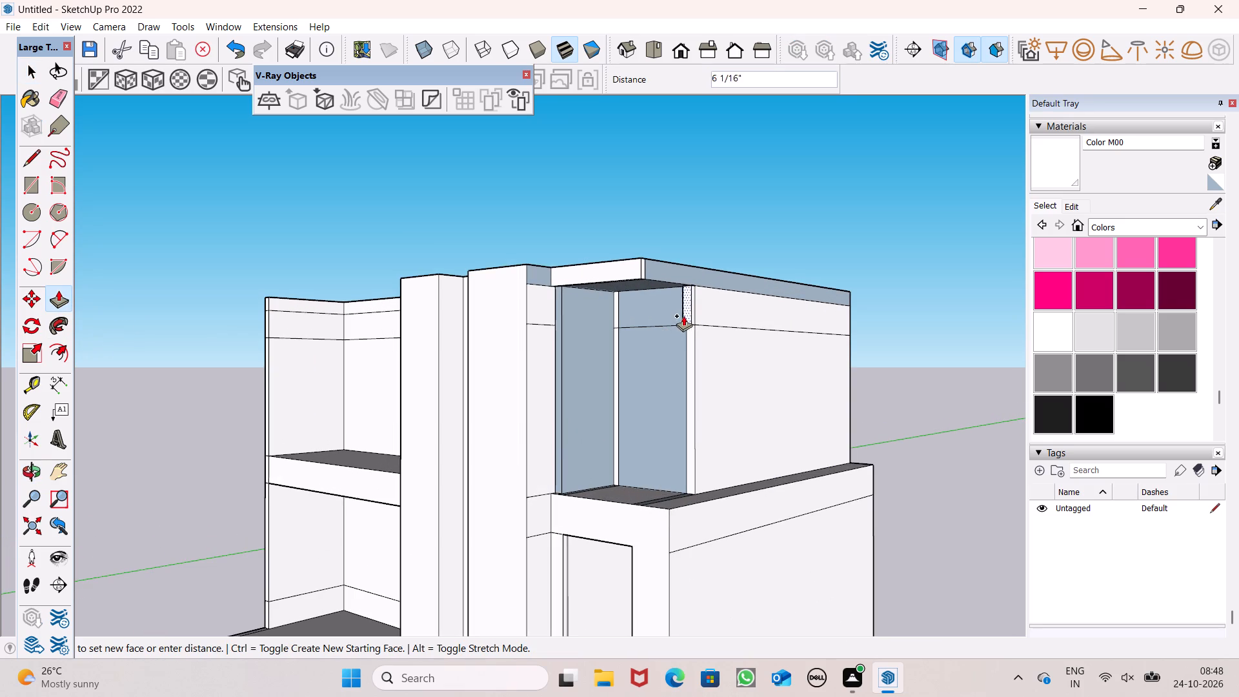
drag(683, 316, 635, 326)
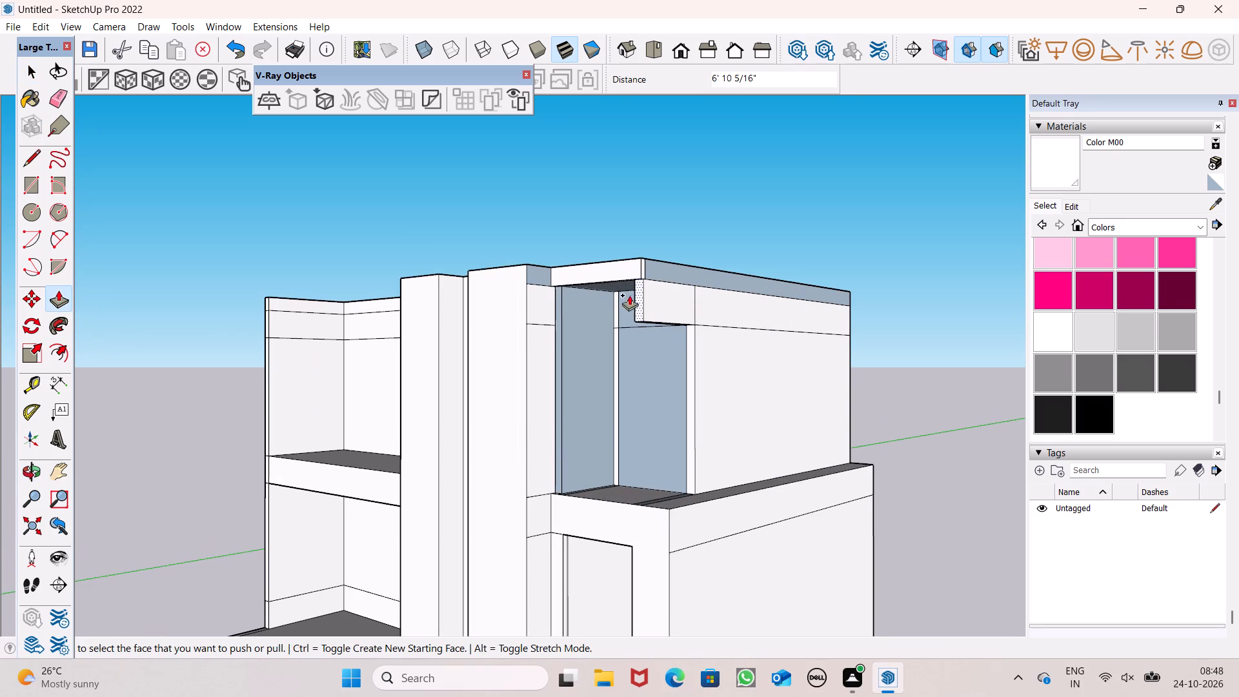
Draw a 6" line across the wall top where the inner partition beside the recess meets the rear outer wall.
middle_drag(680, 335, 746, 421)
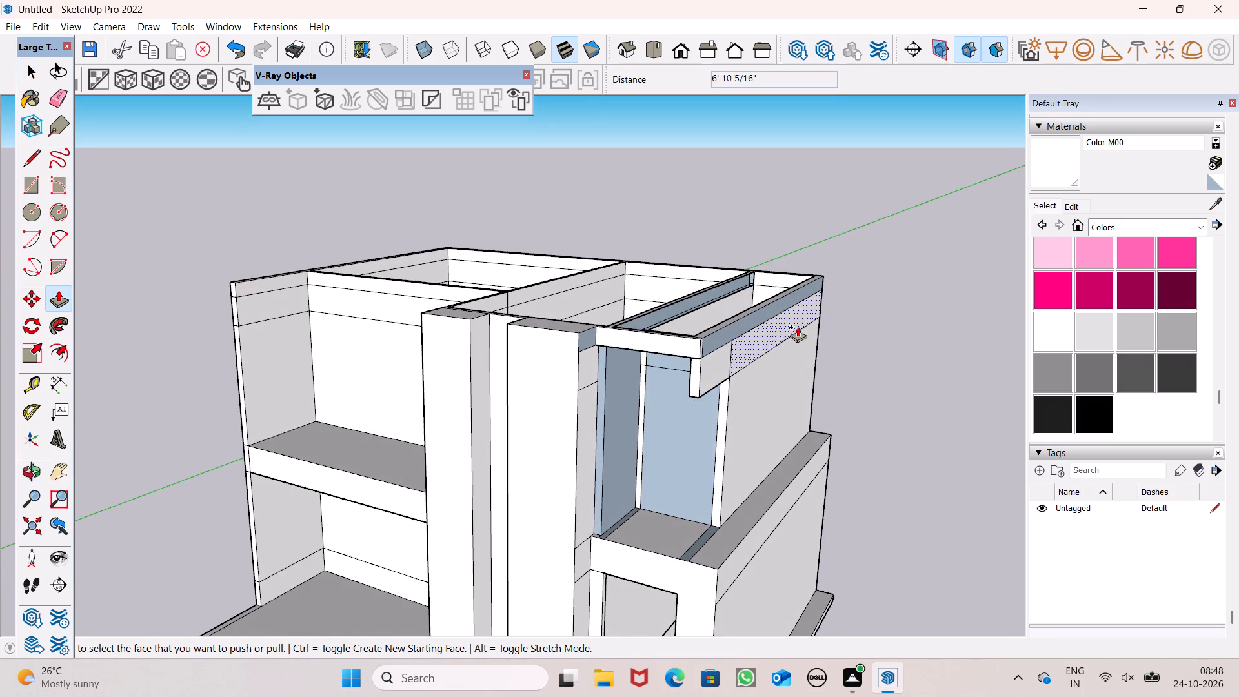
scroll(812, 327, down, 5)
middle_drag(843, 352, 860, 373)
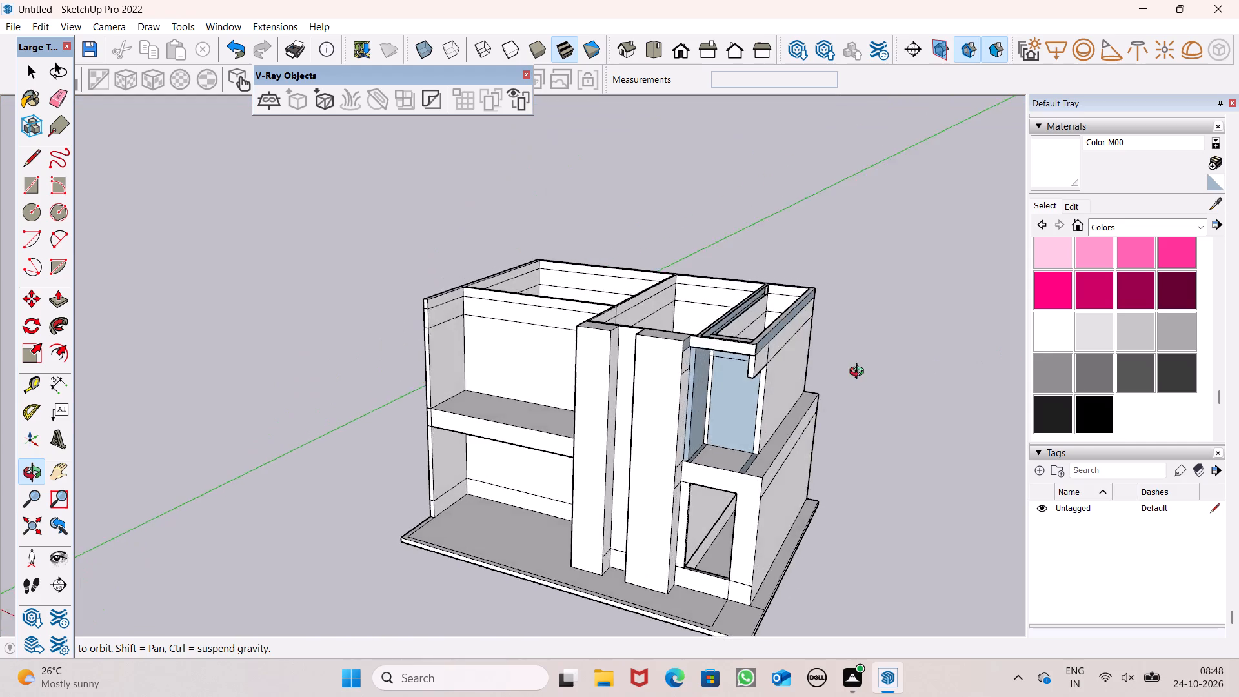
middle_drag(860, 373, 470, 327)
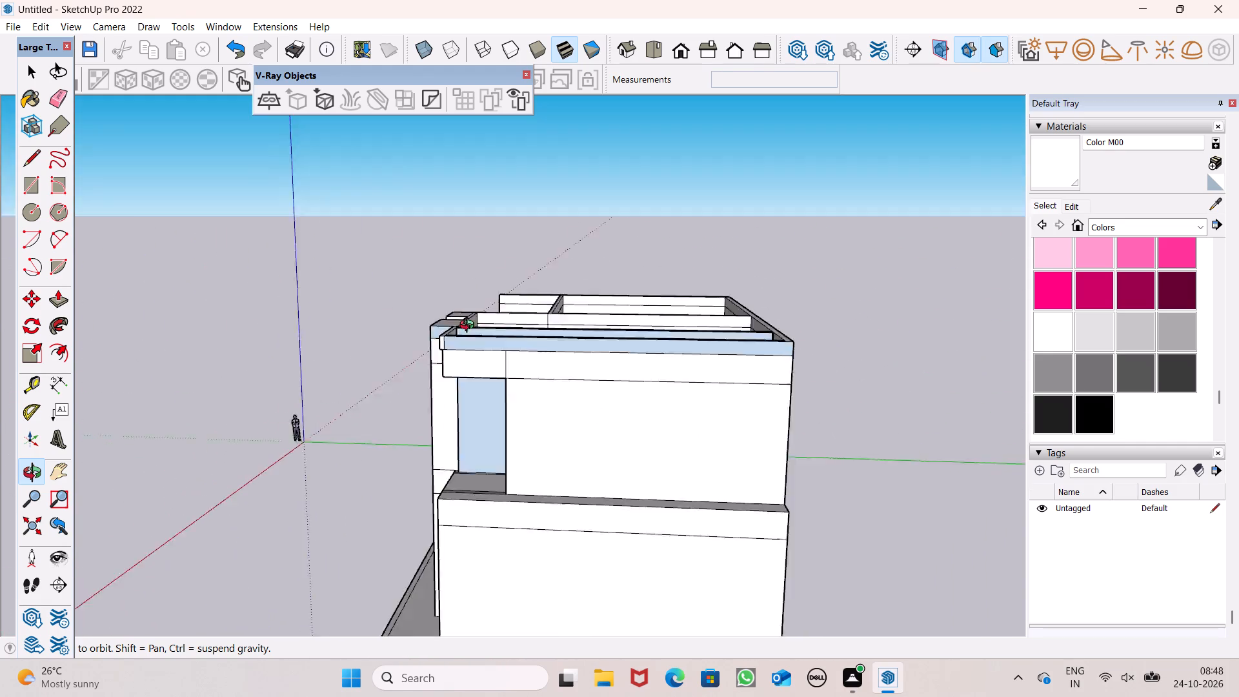
middle_drag(470, 327, 940, 541)
key(space)
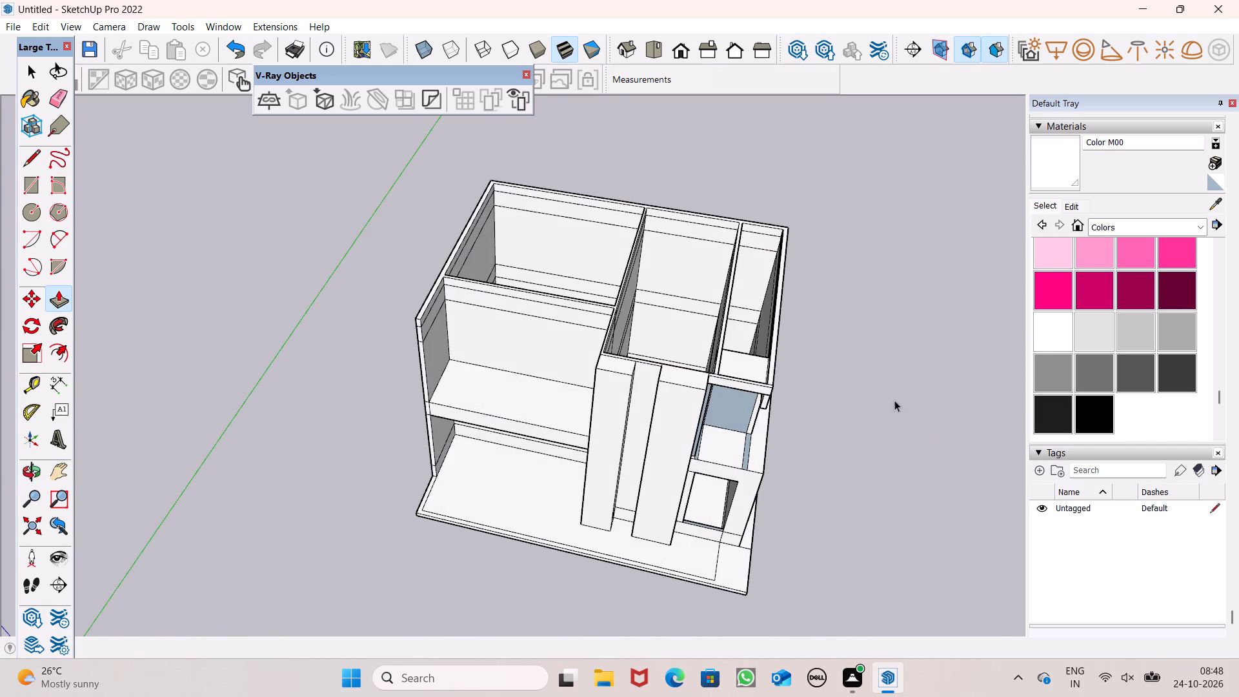
scroll(894, 399, up, 1)
middle_drag(894, 399, 487, 367)
scroll(670, 403, up, 8)
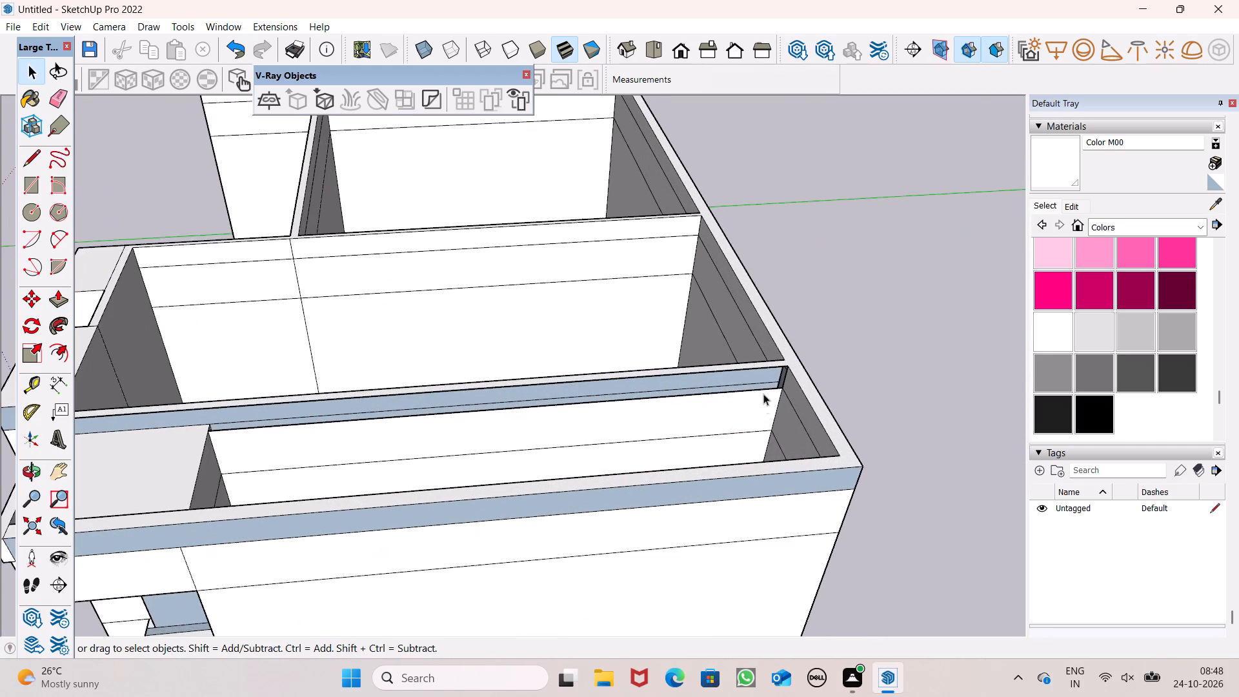
scroll(782, 362, up, 6)
click(37, 153)
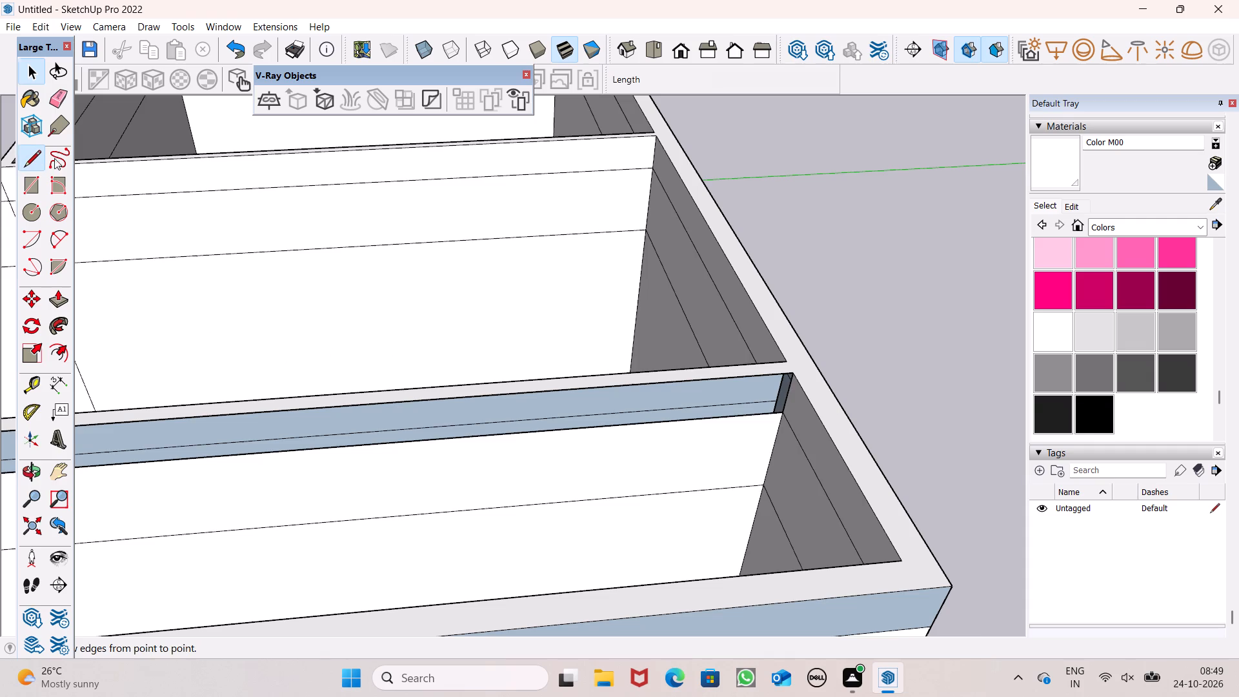
scroll(805, 334, up, 4)
click(667, 411)
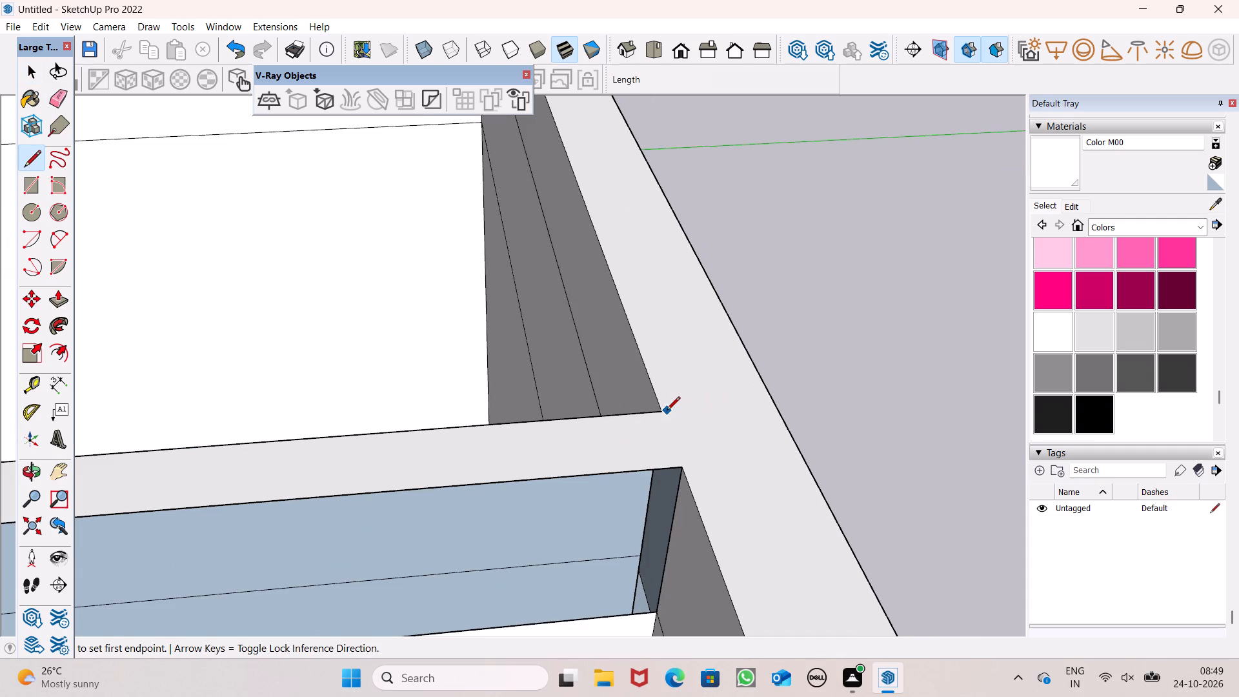
key(space)
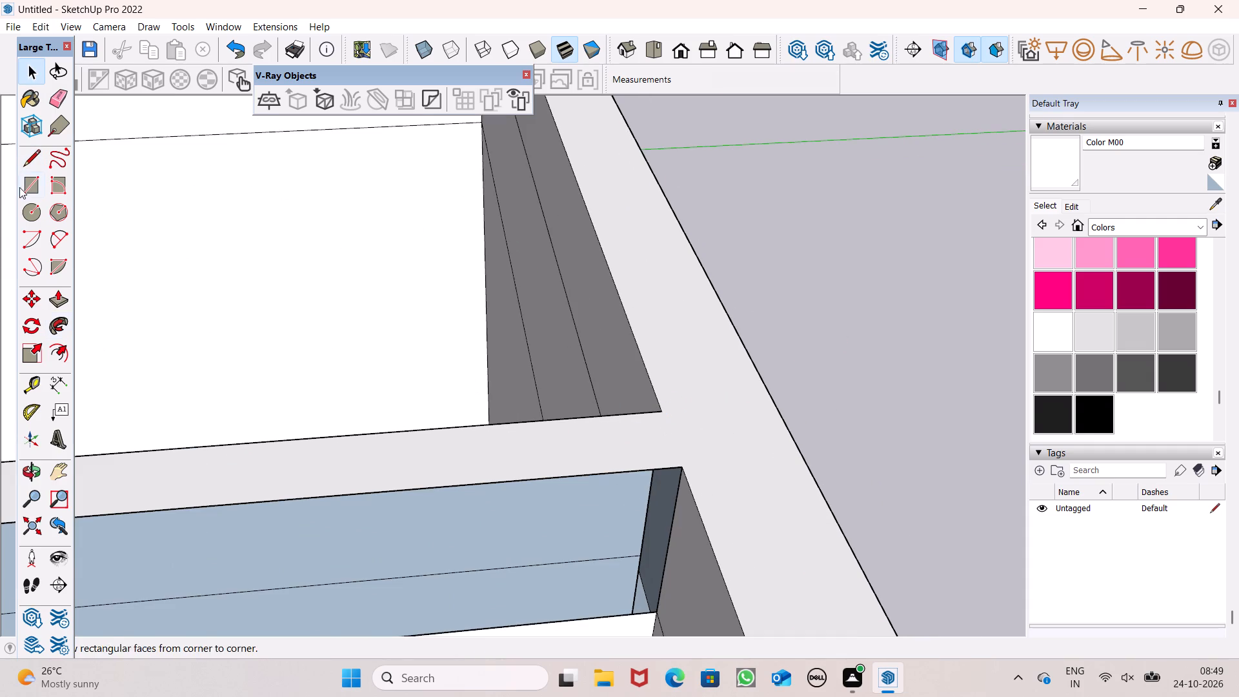
click(24, 159)
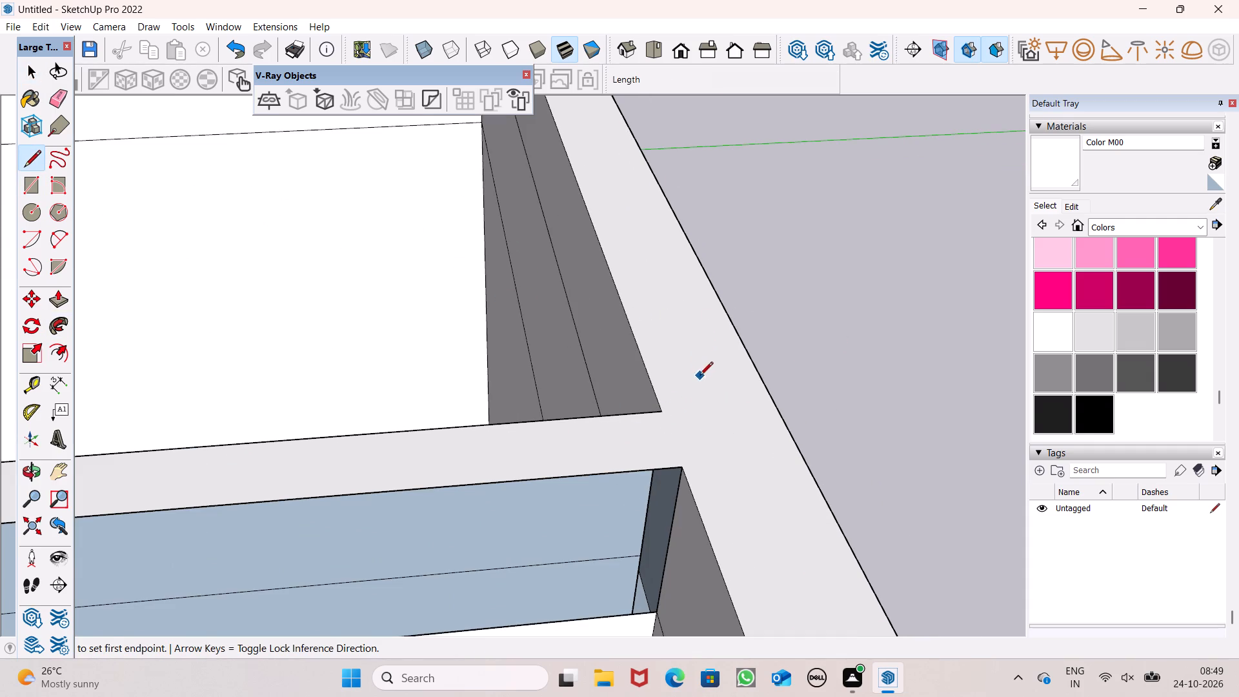
click(660, 412)
click(678, 467)
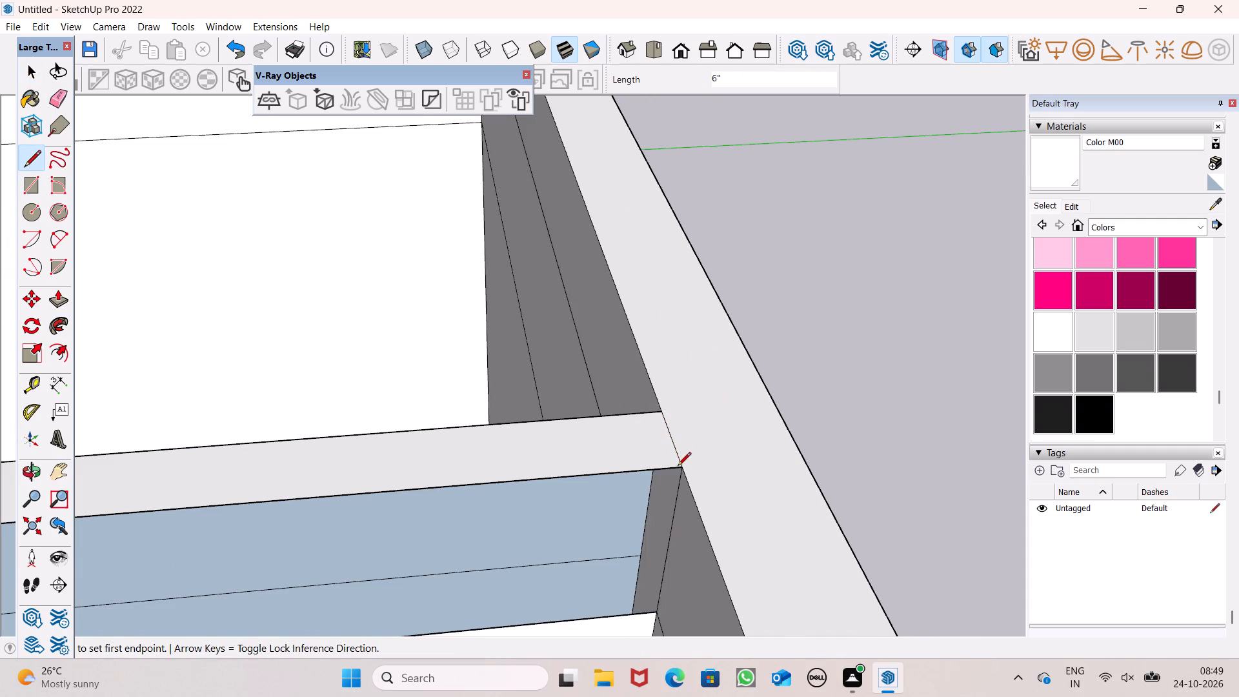
scroll(739, 386, down, 6)
scroll(745, 304, down, 7)
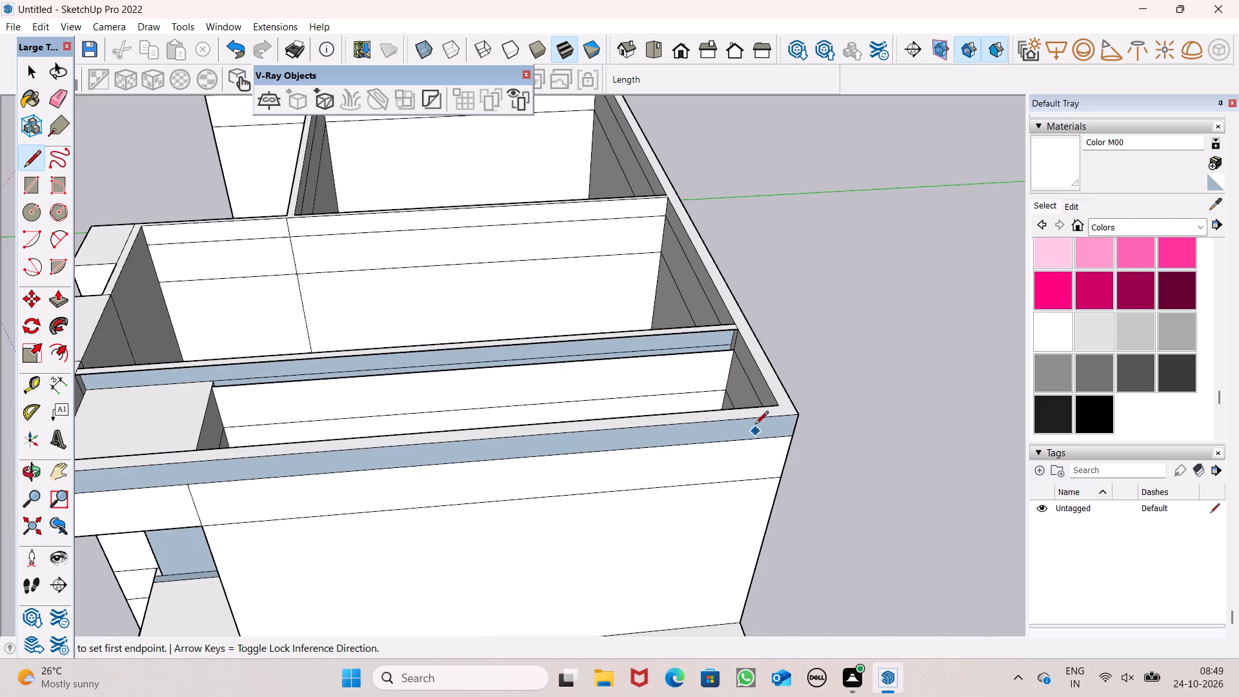
key(space)
Erase the top edge of the inner partition beside the recess slab.
scroll(807, 348, down, 8)
middle_drag(861, 382, 847, 473)
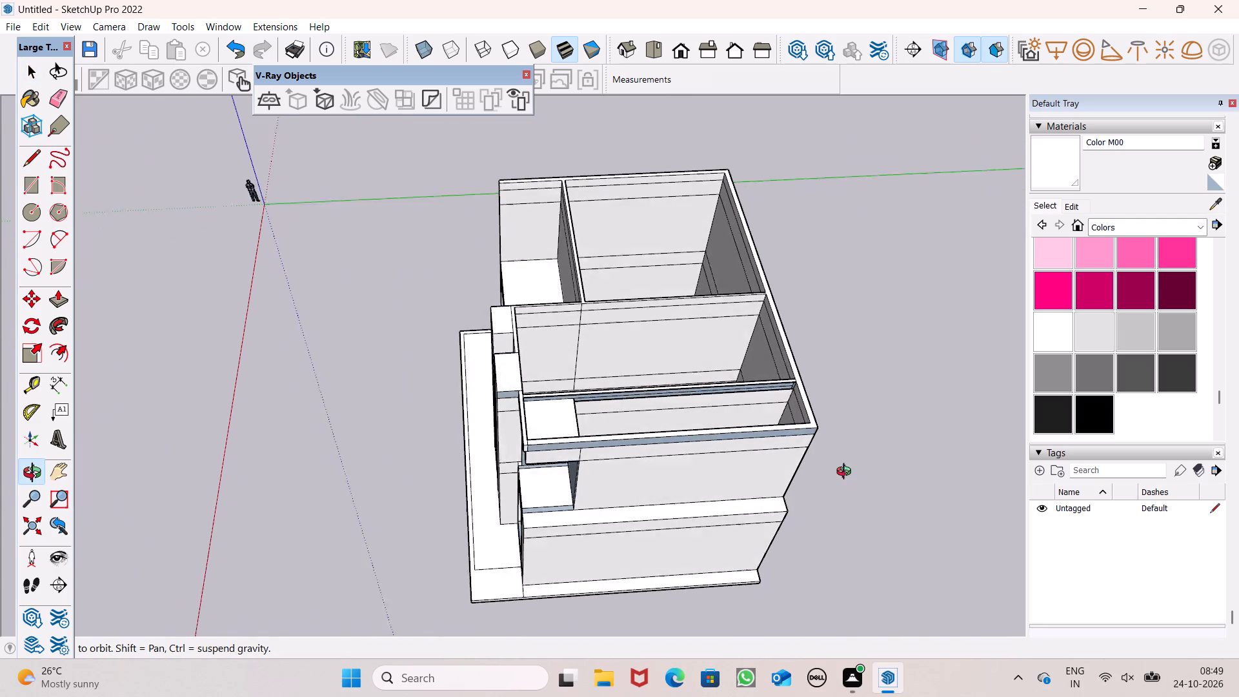
middle_drag(847, 473, 847, 487)
scroll(585, 307, up, 6)
scroll(811, 336, up, 1)
scroll(799, 336, down, 6)
scroll(537, 320, down, 2)
scroll(621, 446, up, 5)
middle_drag(613, 443, 519, 302)
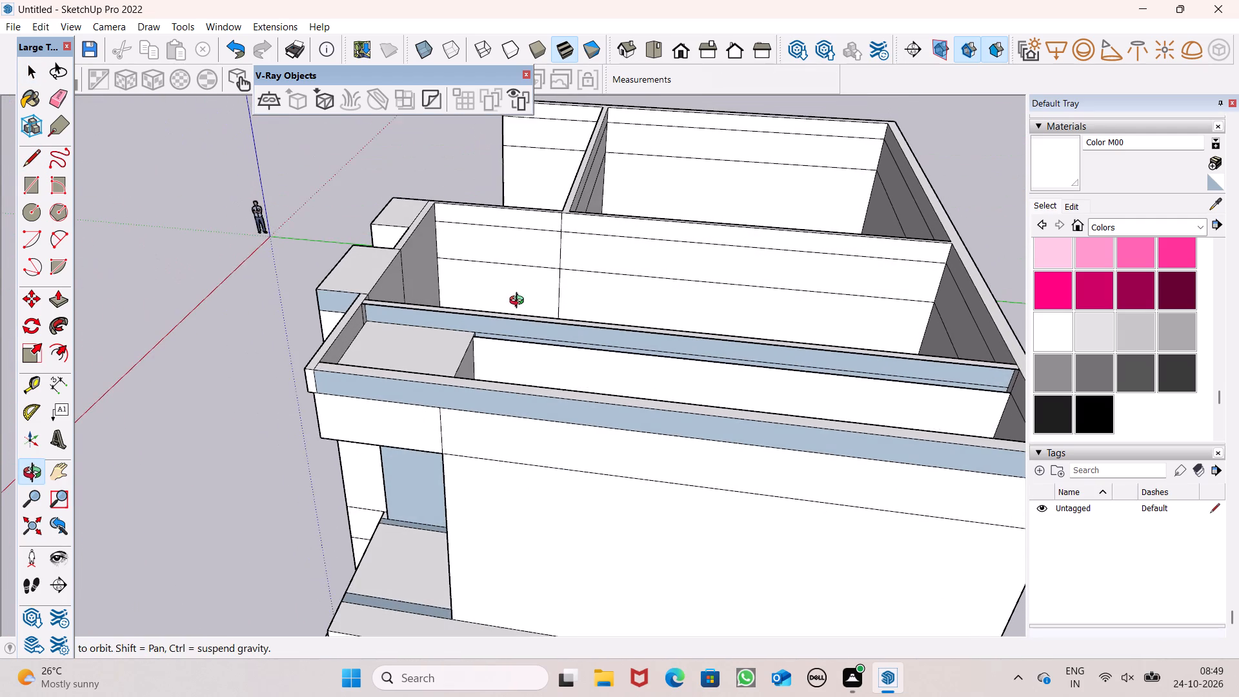
middle_drag(519, 302, 523, 303)
scroll(718, 327, down, 3)
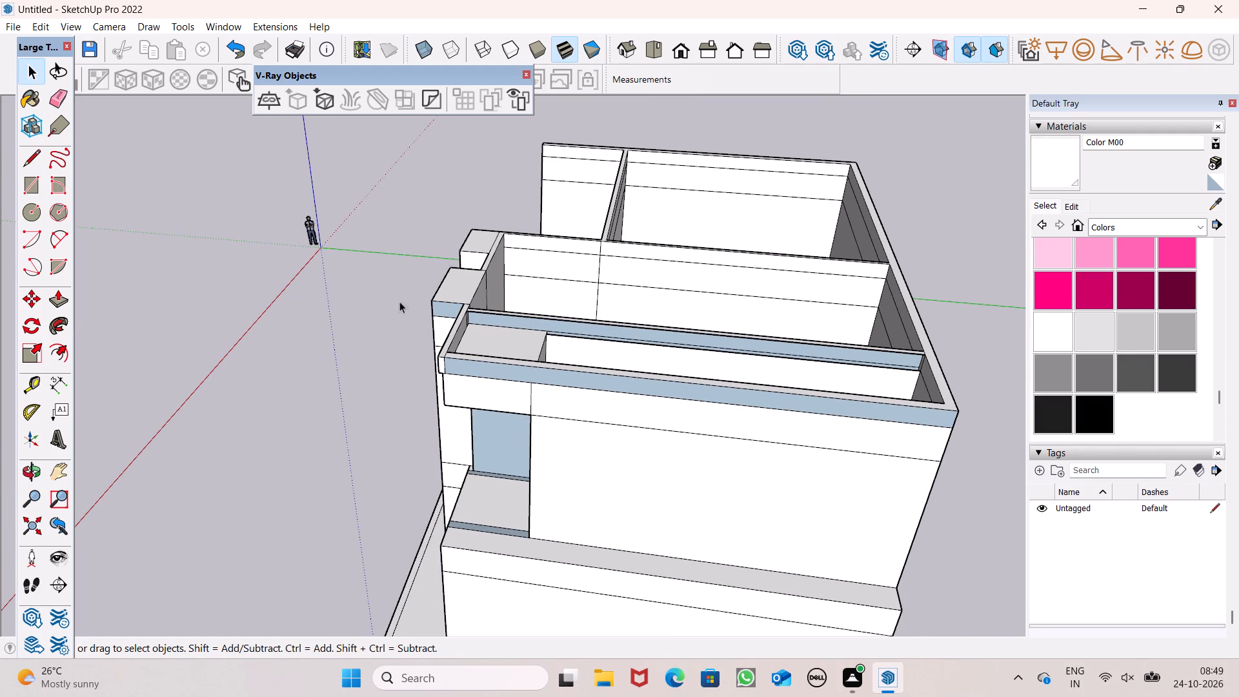
double_click(59, 100)
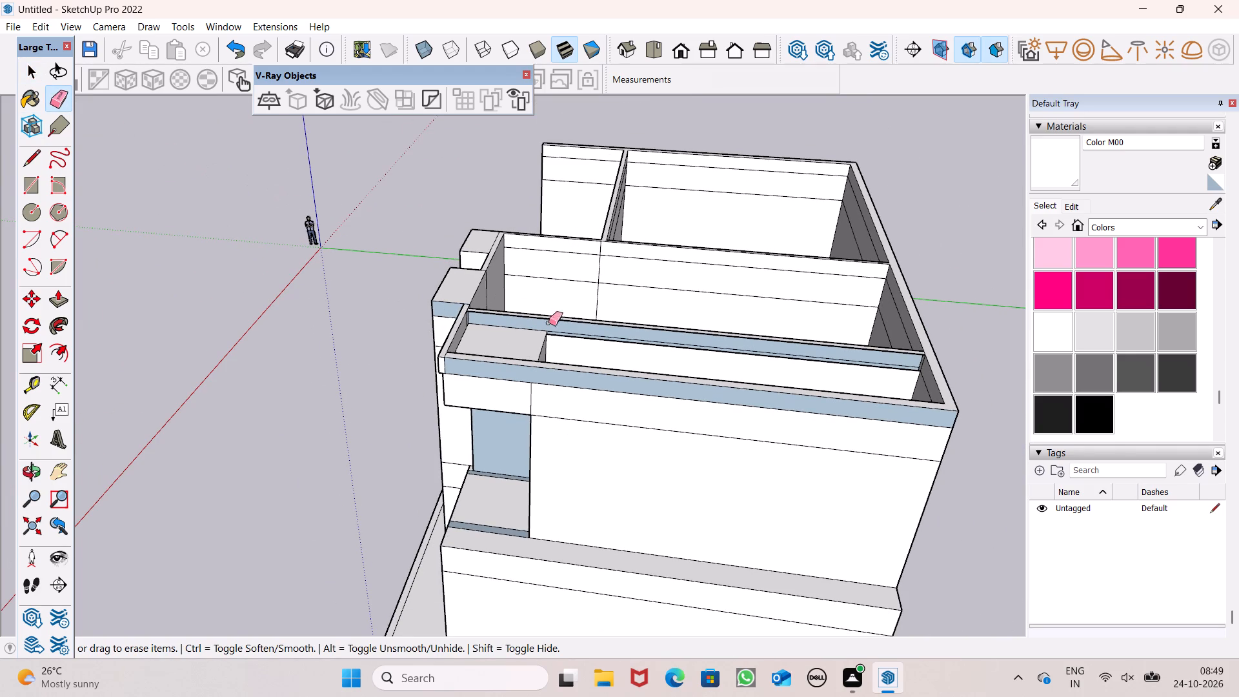
scroll(525, 341, up, 4)
drag(543, 298, 539, 307)
Examine the inner partition, recess slab and surrounding wall tops from above.
scroll(572, 301, down, 5)
middle_drag(556, 323, 622, 494)
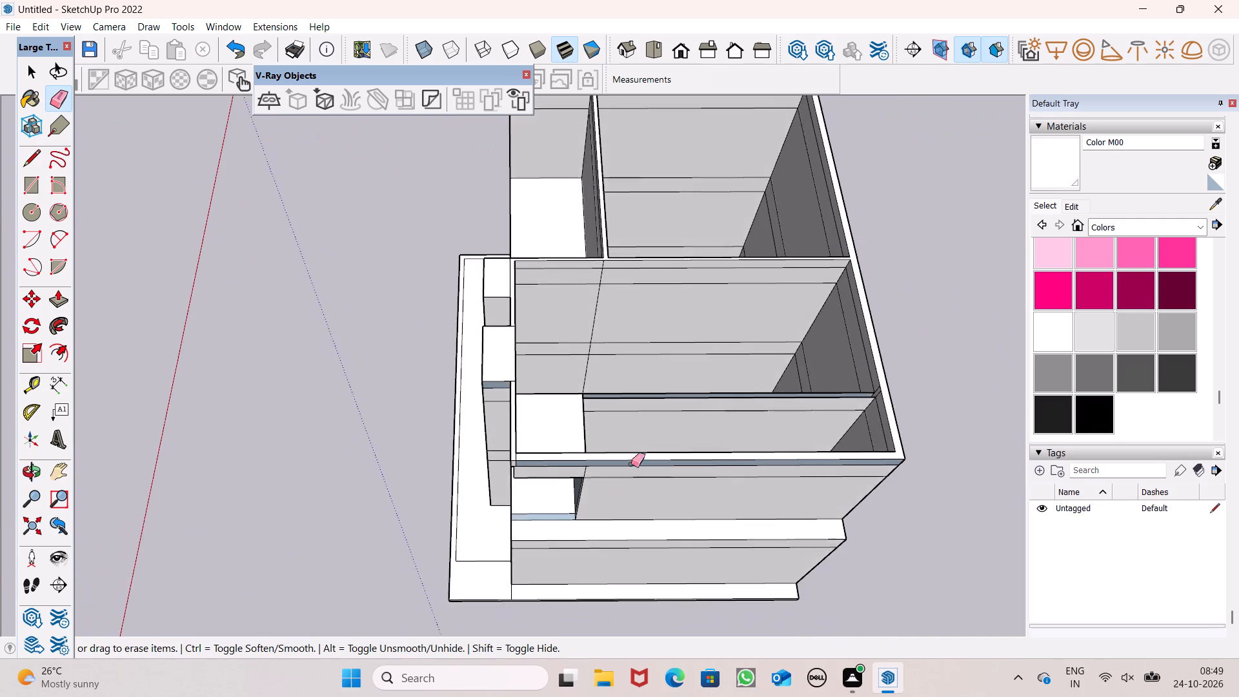
scroll(641, 427, up, 7)
scroll(378, 297, down, 5)
middle_drag(492, 410, 756, 436)
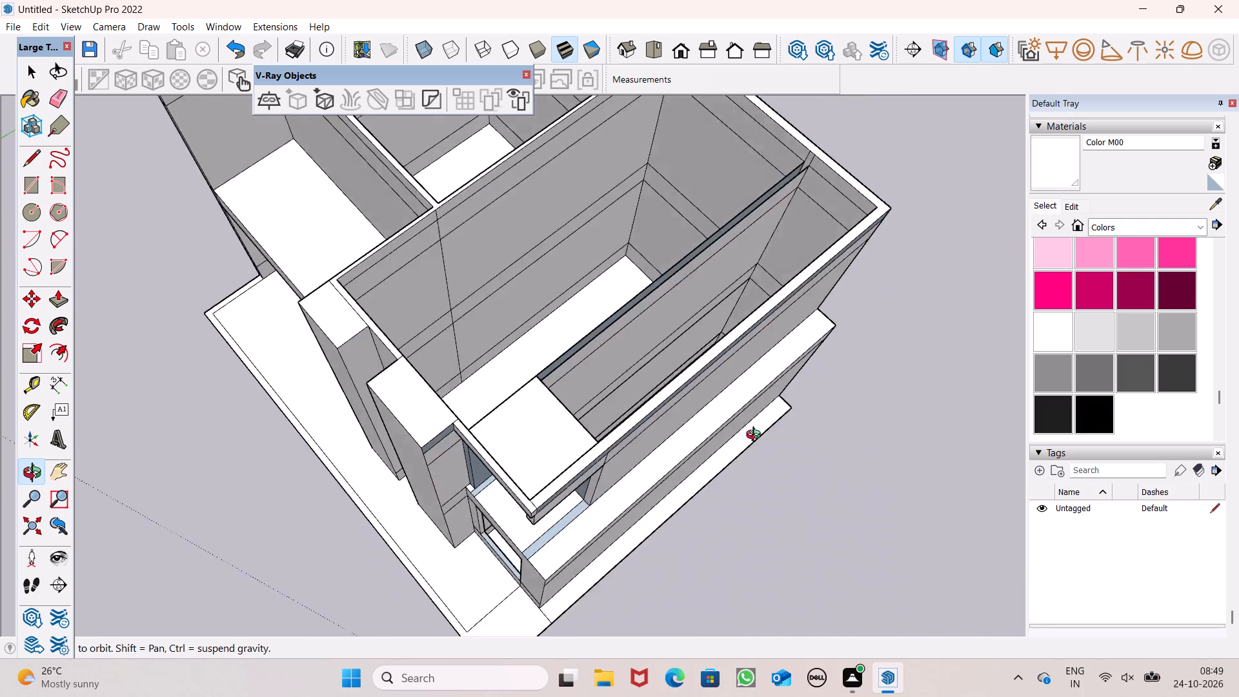
middle_drag(756, 436, 982, 470)
scroll(455, 427, down, 6)
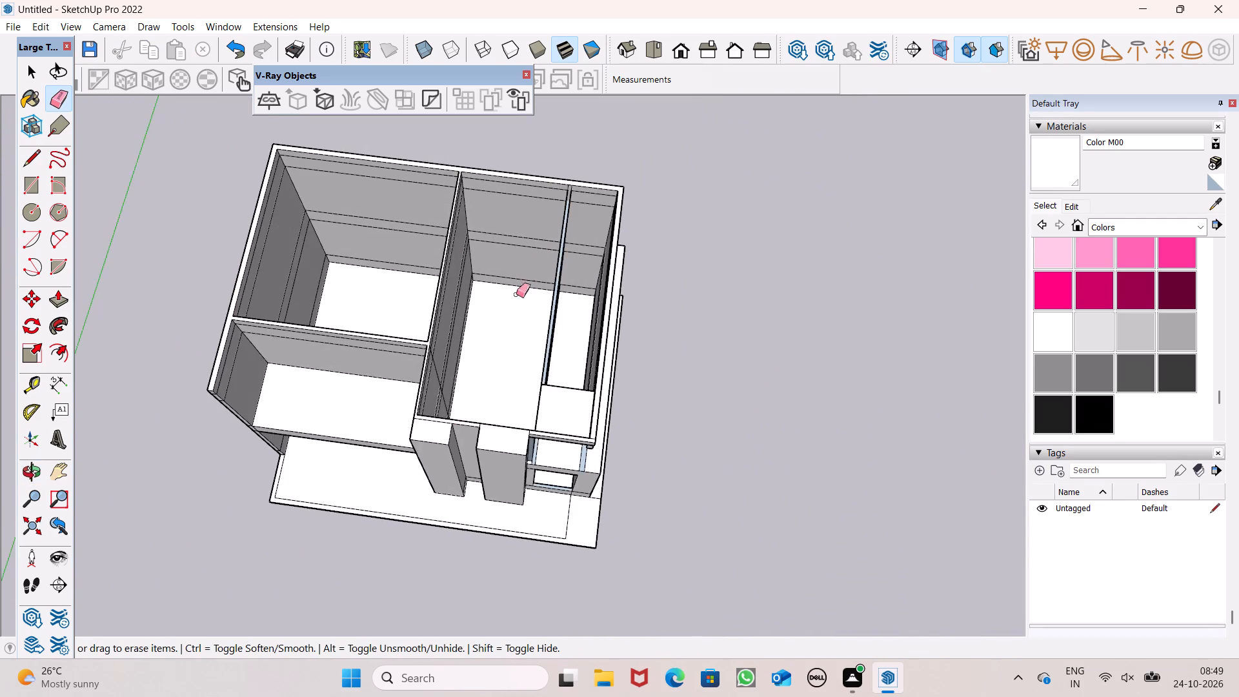
scroll(534, 253, up, 7)
scroll(627, 234, down, 5)
middle_drag(580, 374, 676, 409)
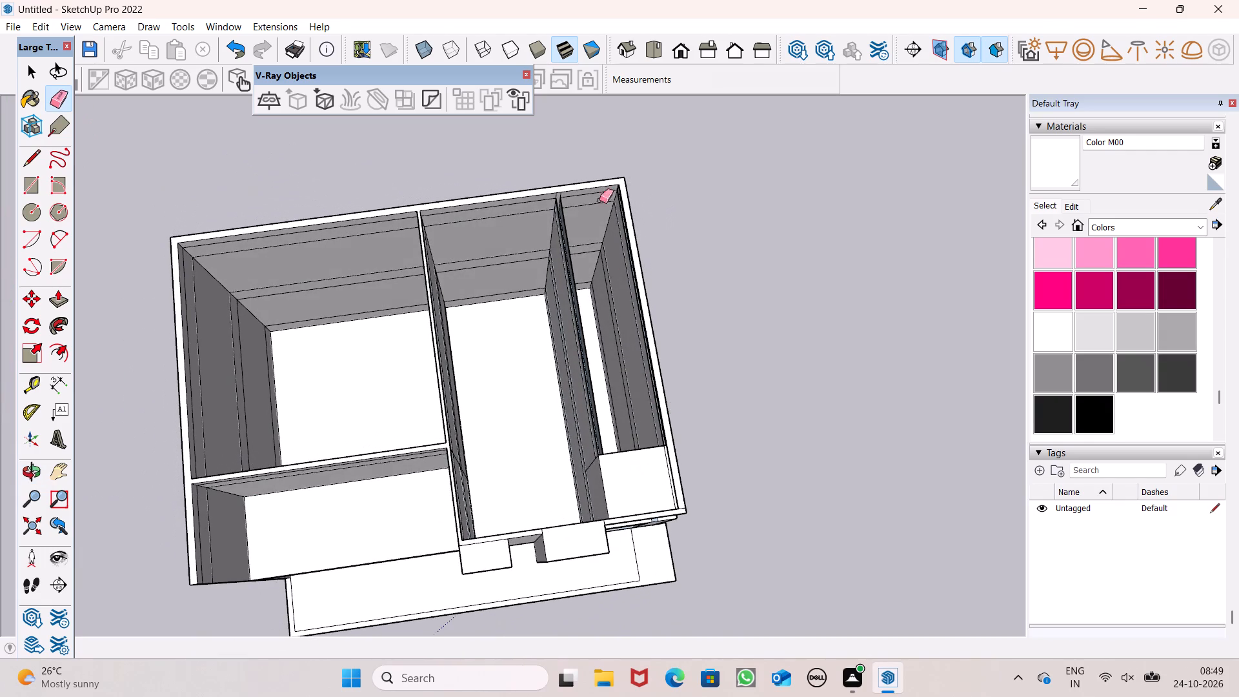
scroll(576, 163, up, 6)
scroll(524, 172, down, 4)
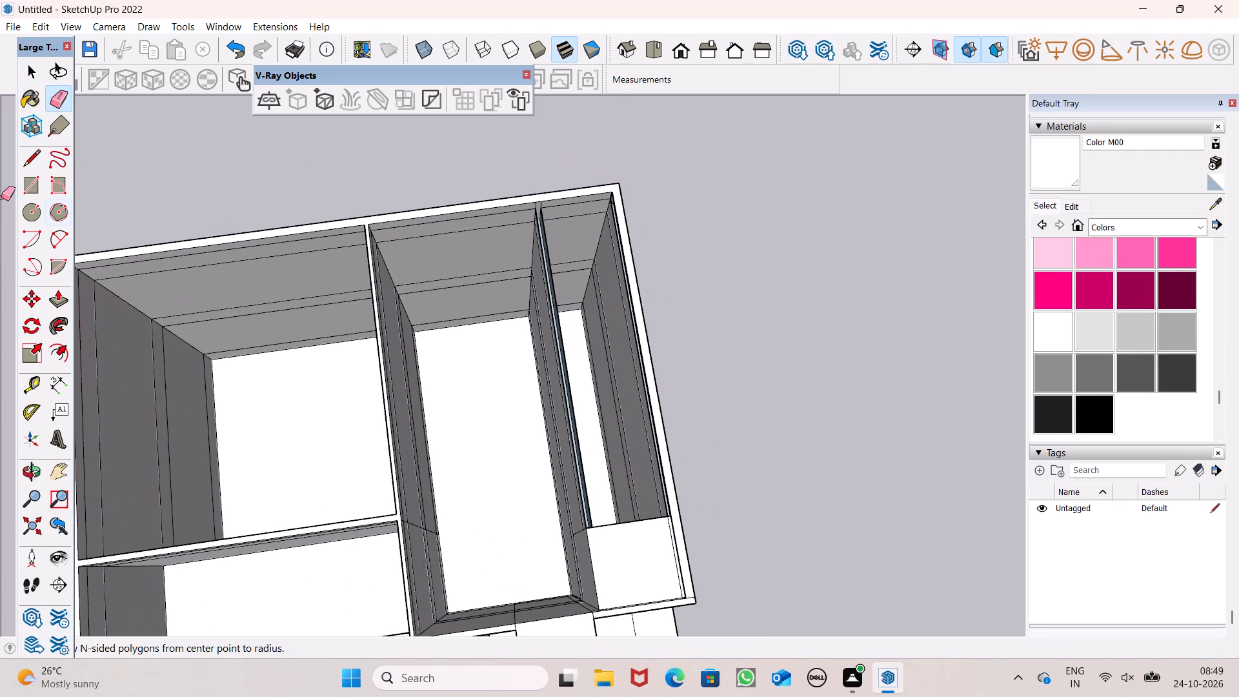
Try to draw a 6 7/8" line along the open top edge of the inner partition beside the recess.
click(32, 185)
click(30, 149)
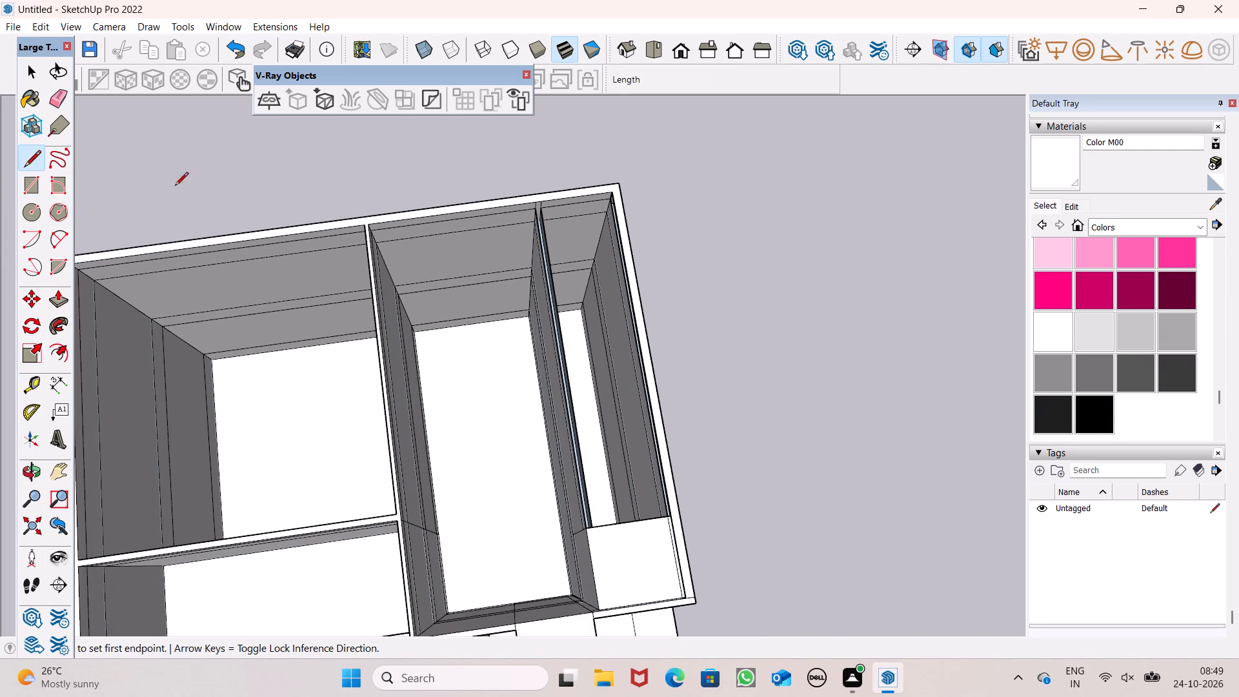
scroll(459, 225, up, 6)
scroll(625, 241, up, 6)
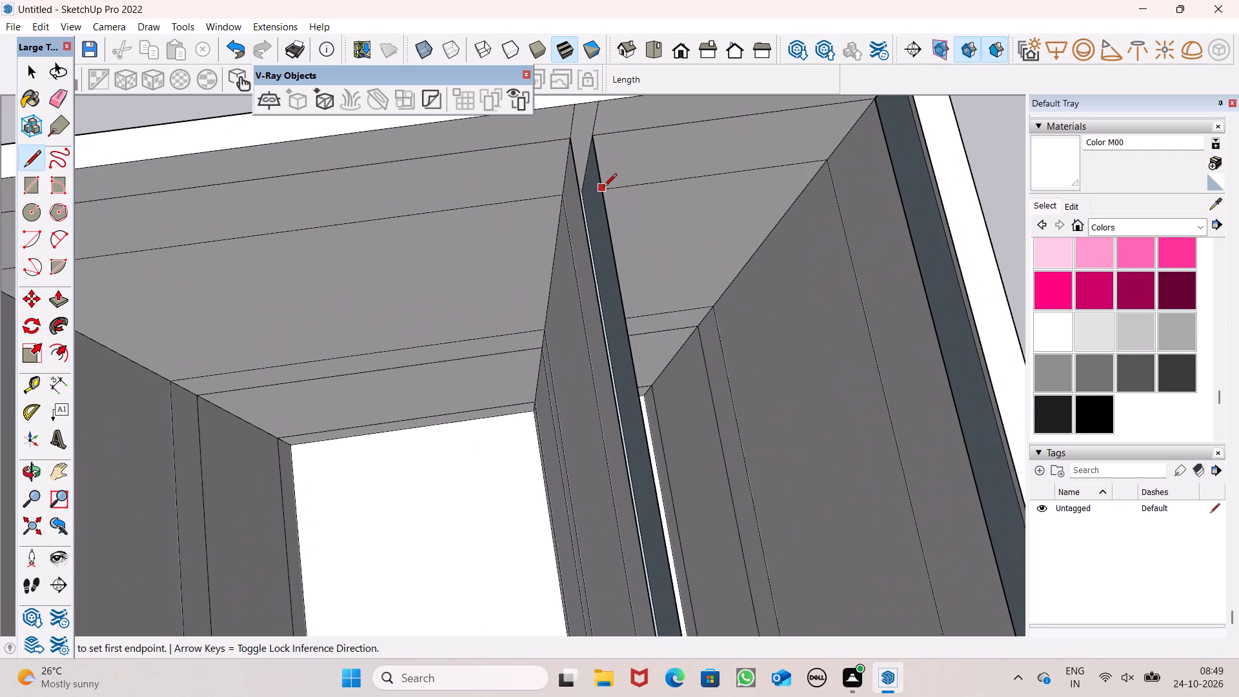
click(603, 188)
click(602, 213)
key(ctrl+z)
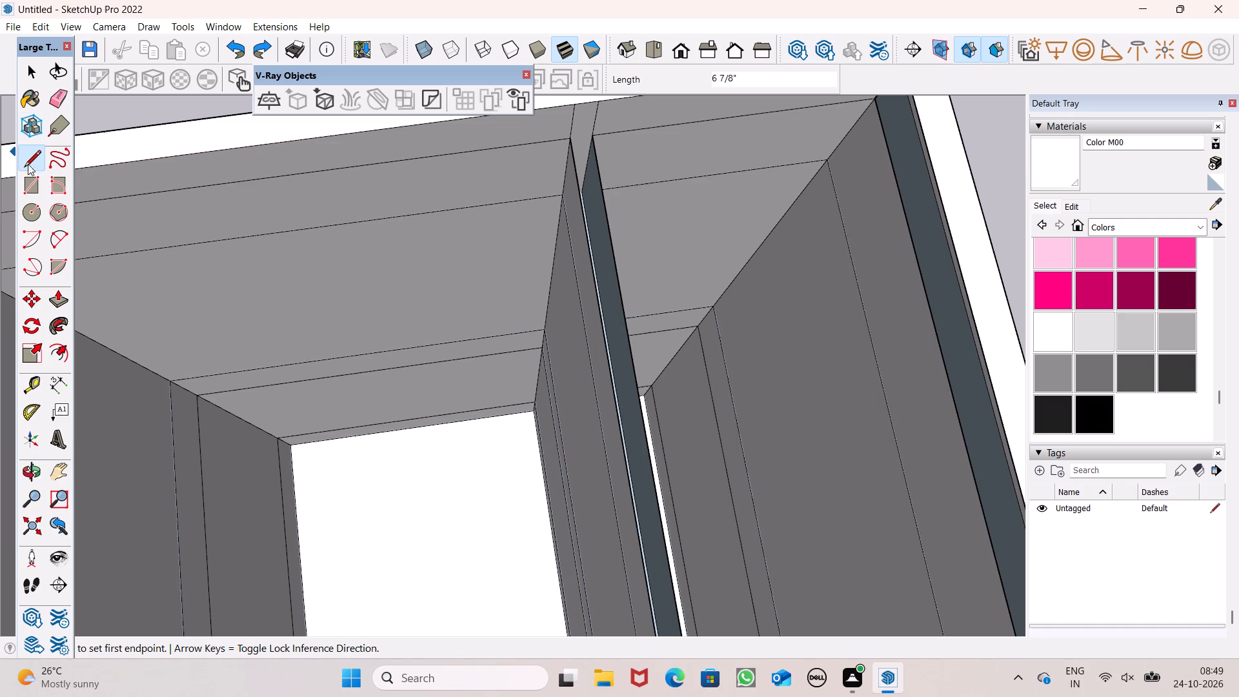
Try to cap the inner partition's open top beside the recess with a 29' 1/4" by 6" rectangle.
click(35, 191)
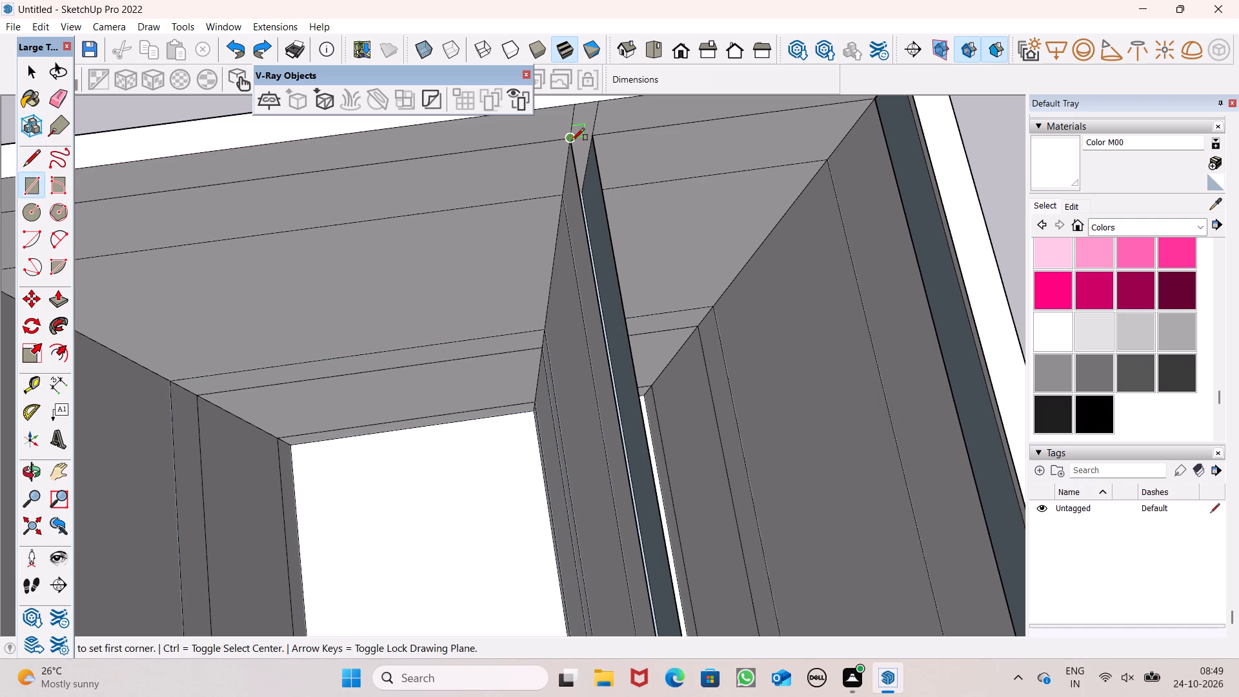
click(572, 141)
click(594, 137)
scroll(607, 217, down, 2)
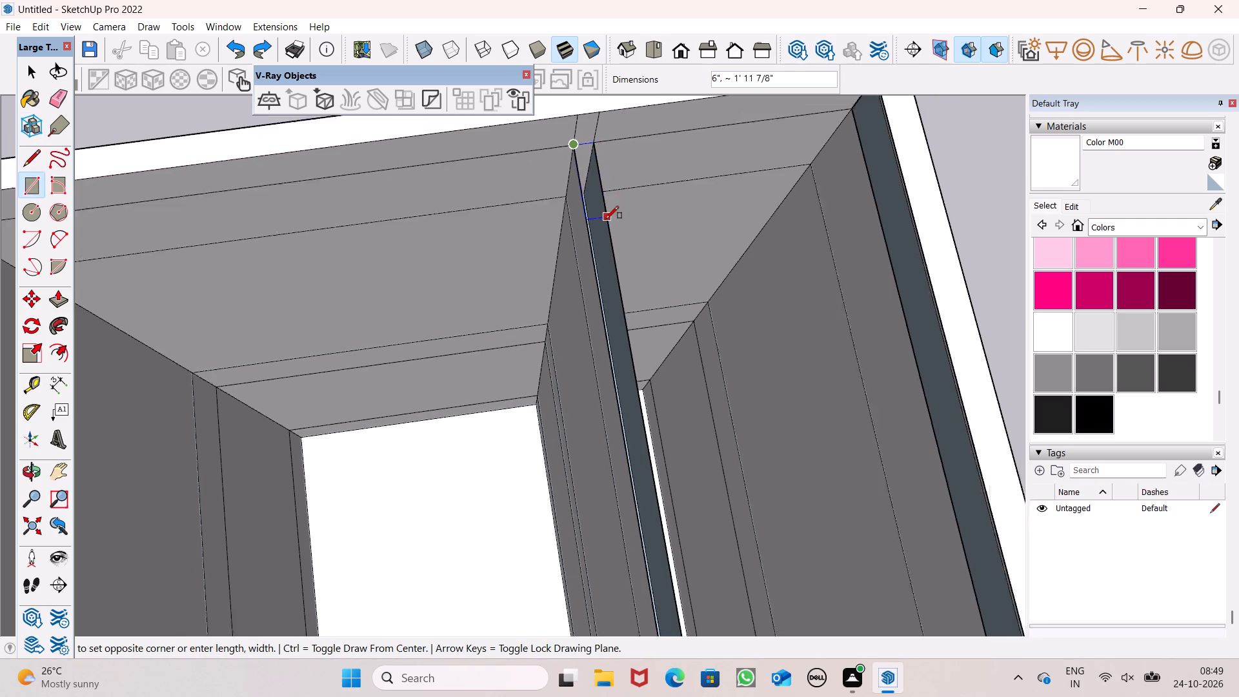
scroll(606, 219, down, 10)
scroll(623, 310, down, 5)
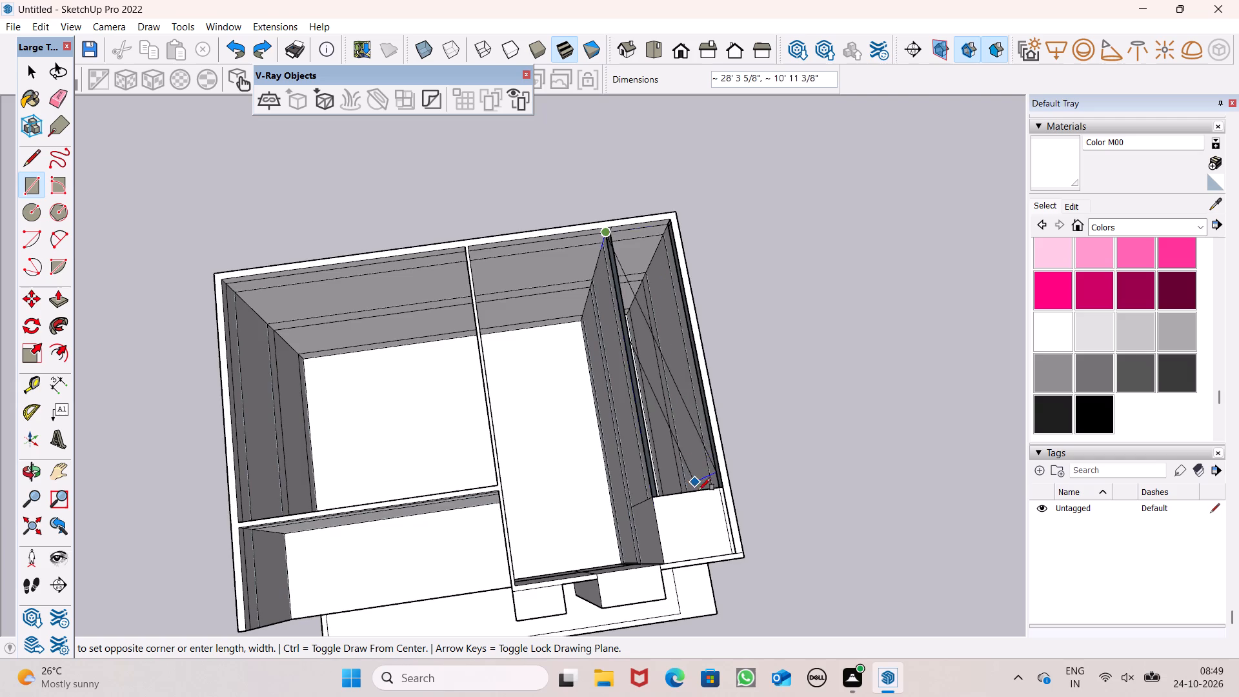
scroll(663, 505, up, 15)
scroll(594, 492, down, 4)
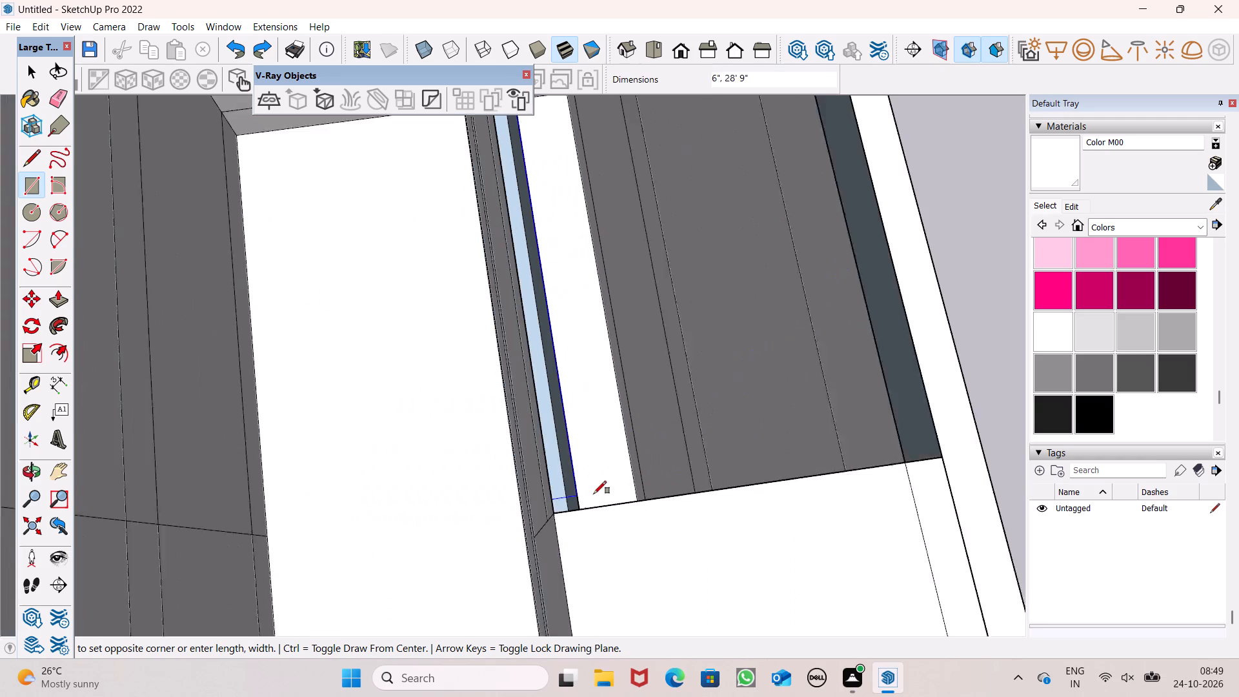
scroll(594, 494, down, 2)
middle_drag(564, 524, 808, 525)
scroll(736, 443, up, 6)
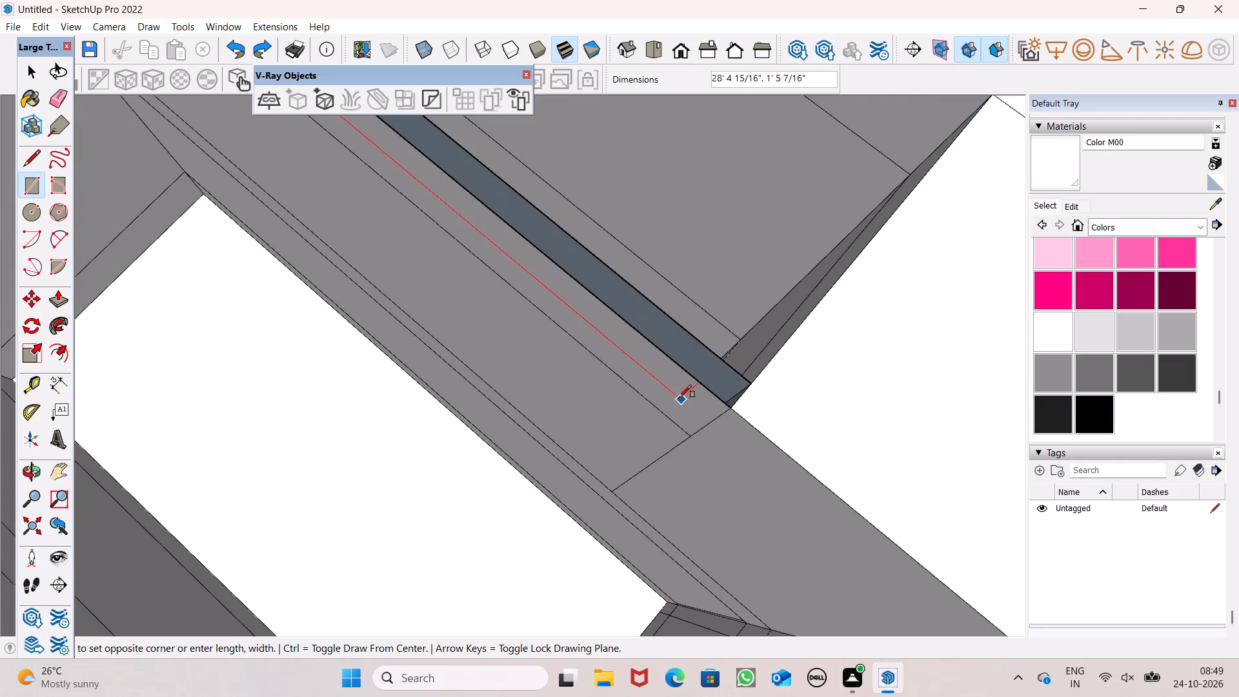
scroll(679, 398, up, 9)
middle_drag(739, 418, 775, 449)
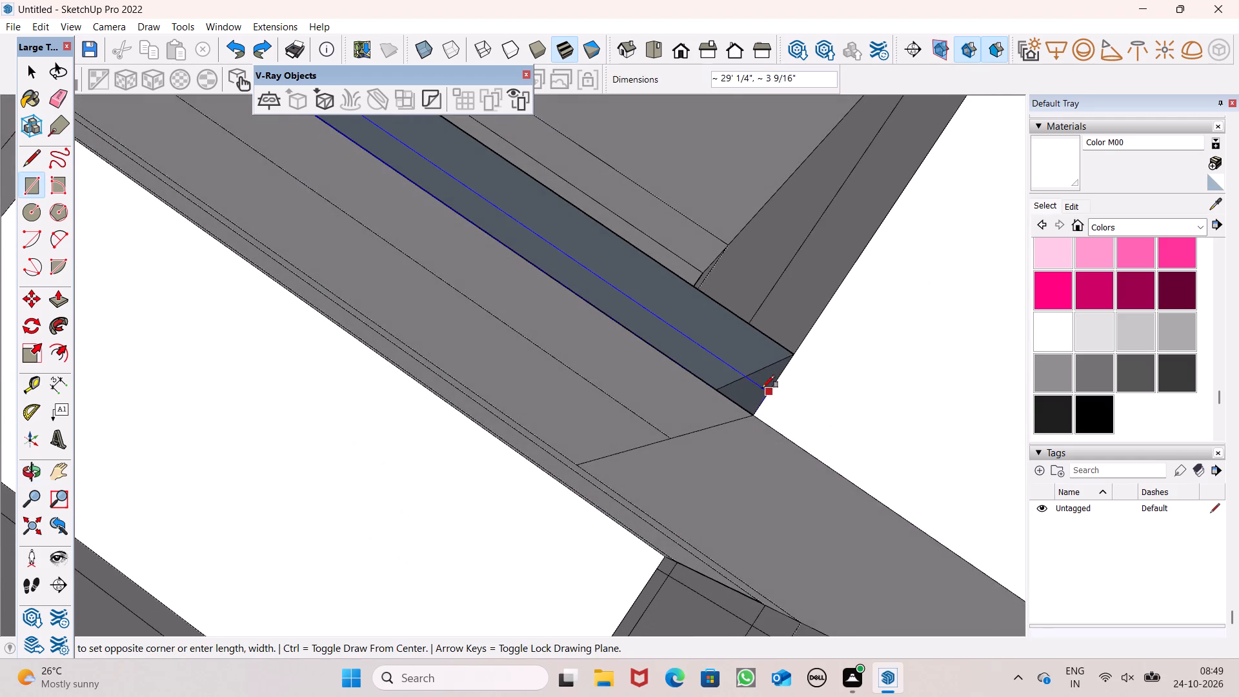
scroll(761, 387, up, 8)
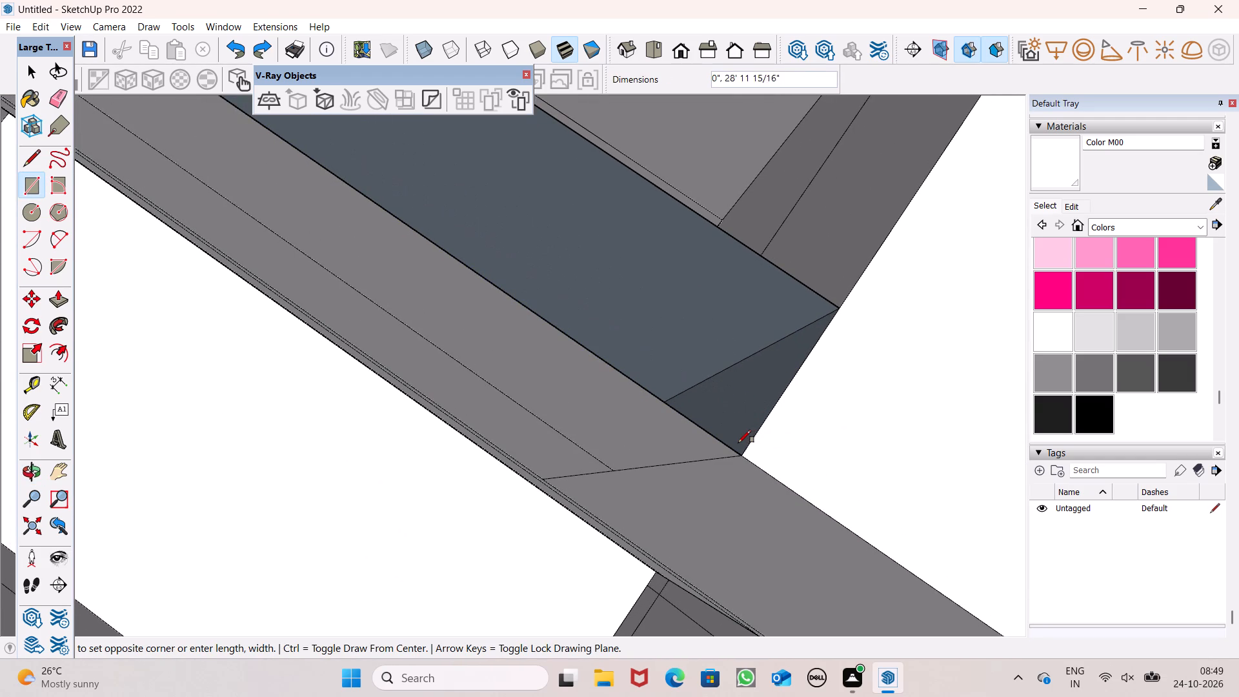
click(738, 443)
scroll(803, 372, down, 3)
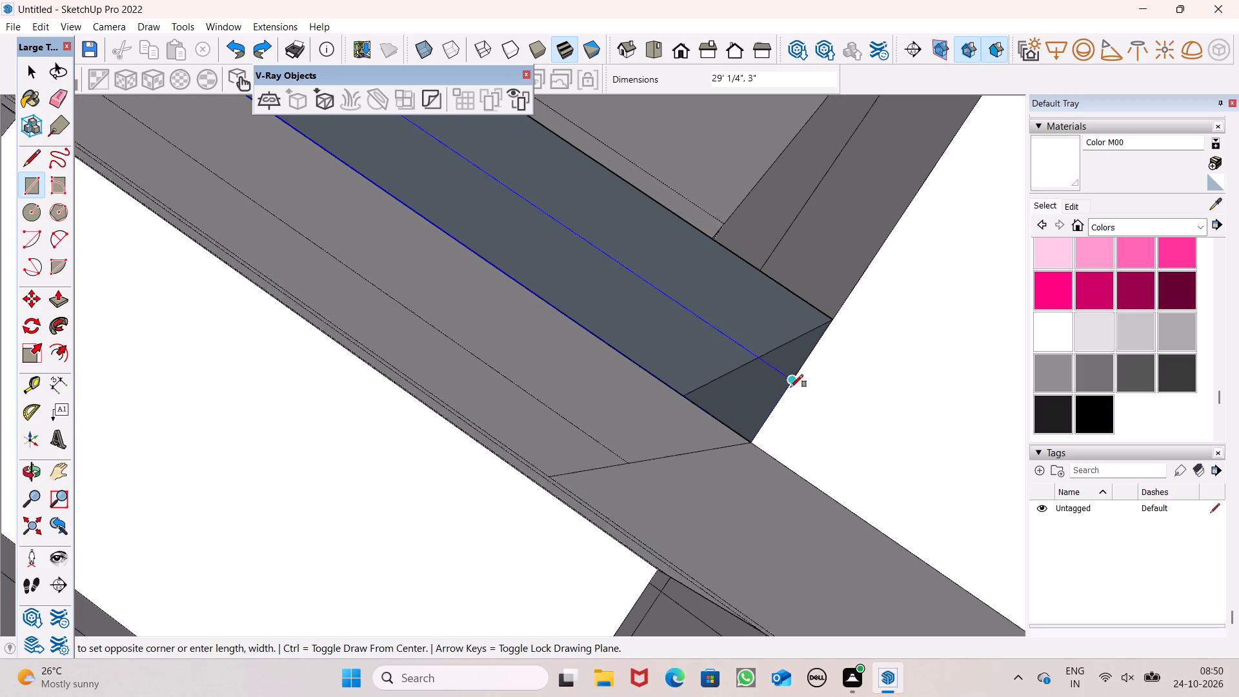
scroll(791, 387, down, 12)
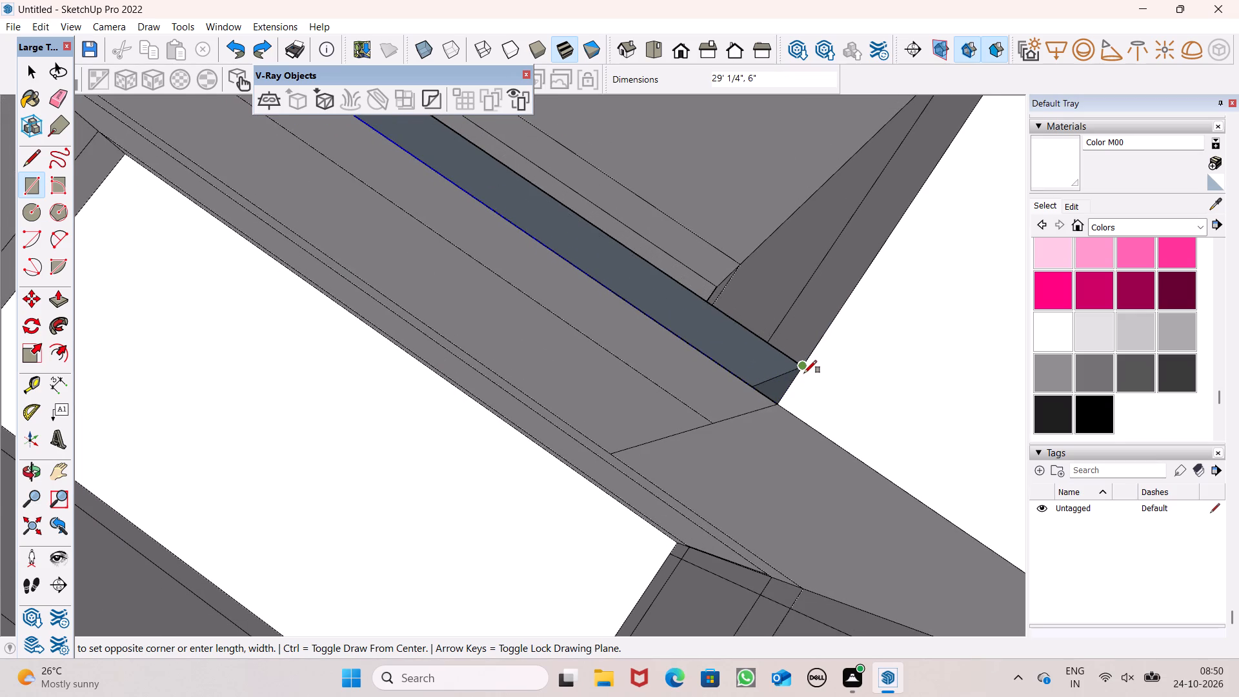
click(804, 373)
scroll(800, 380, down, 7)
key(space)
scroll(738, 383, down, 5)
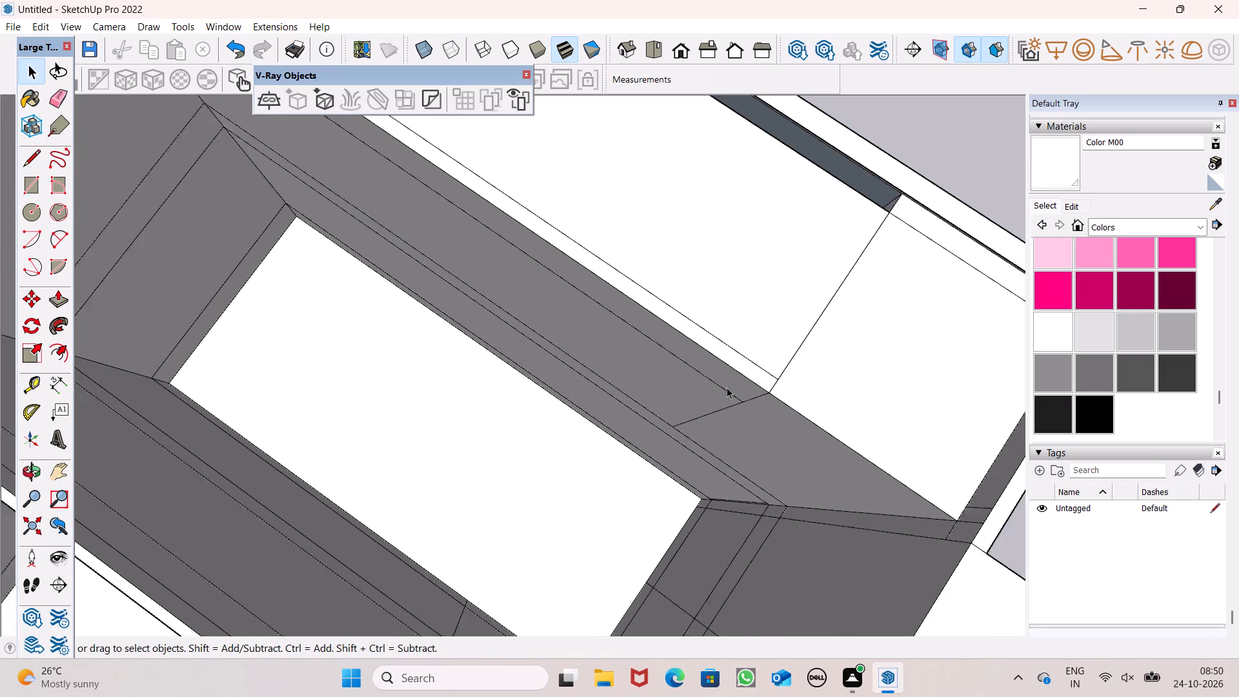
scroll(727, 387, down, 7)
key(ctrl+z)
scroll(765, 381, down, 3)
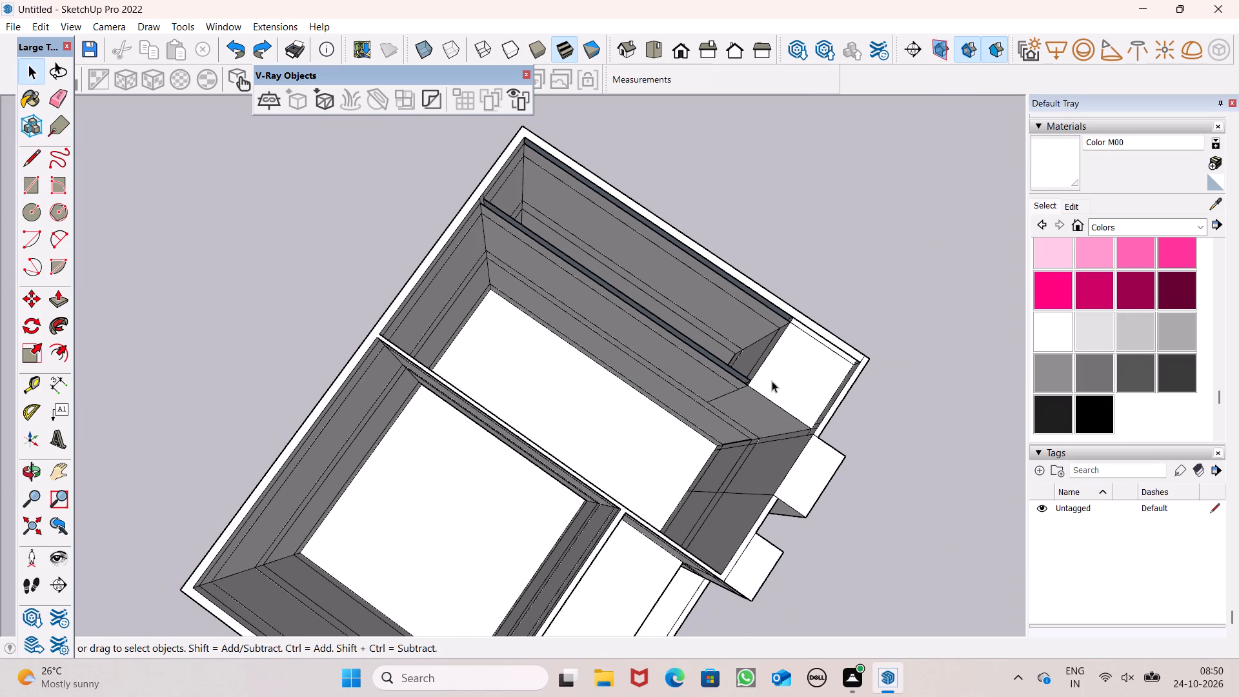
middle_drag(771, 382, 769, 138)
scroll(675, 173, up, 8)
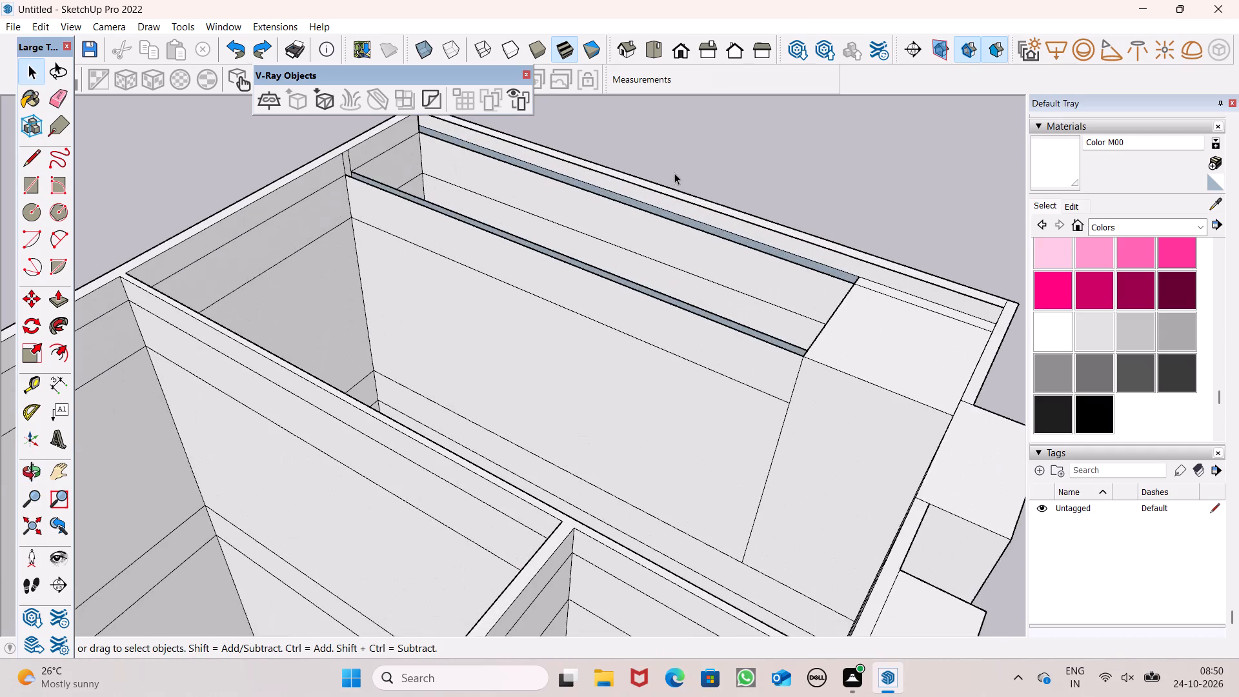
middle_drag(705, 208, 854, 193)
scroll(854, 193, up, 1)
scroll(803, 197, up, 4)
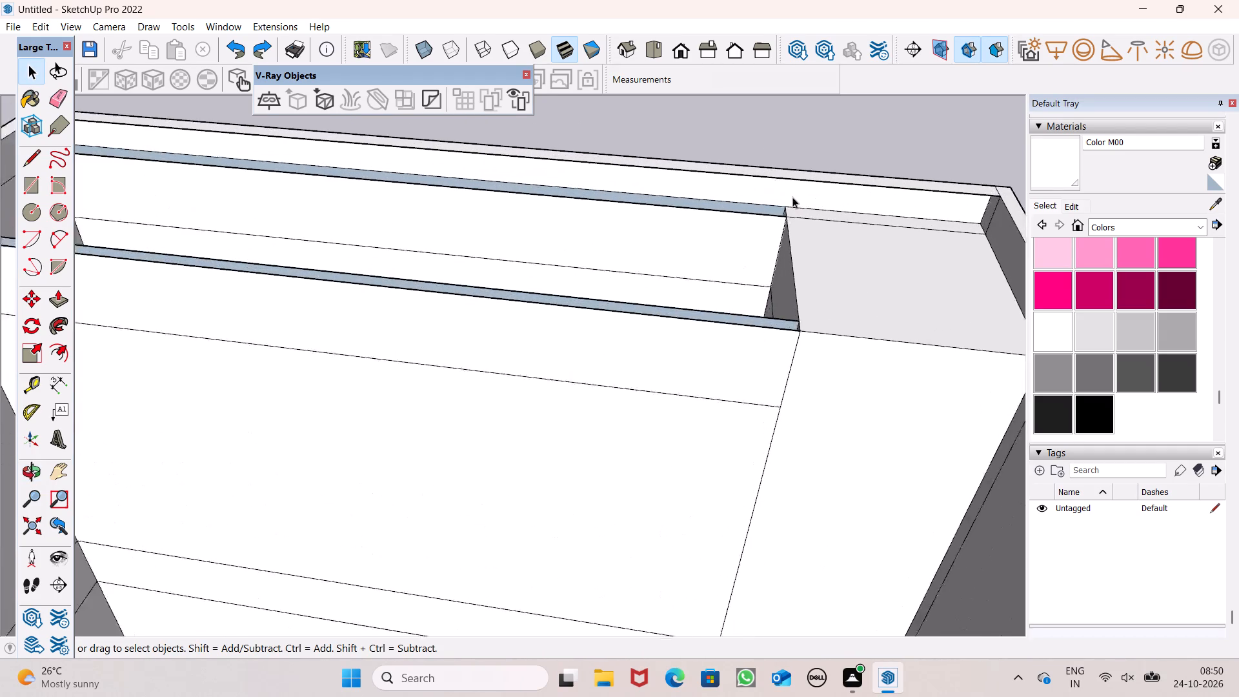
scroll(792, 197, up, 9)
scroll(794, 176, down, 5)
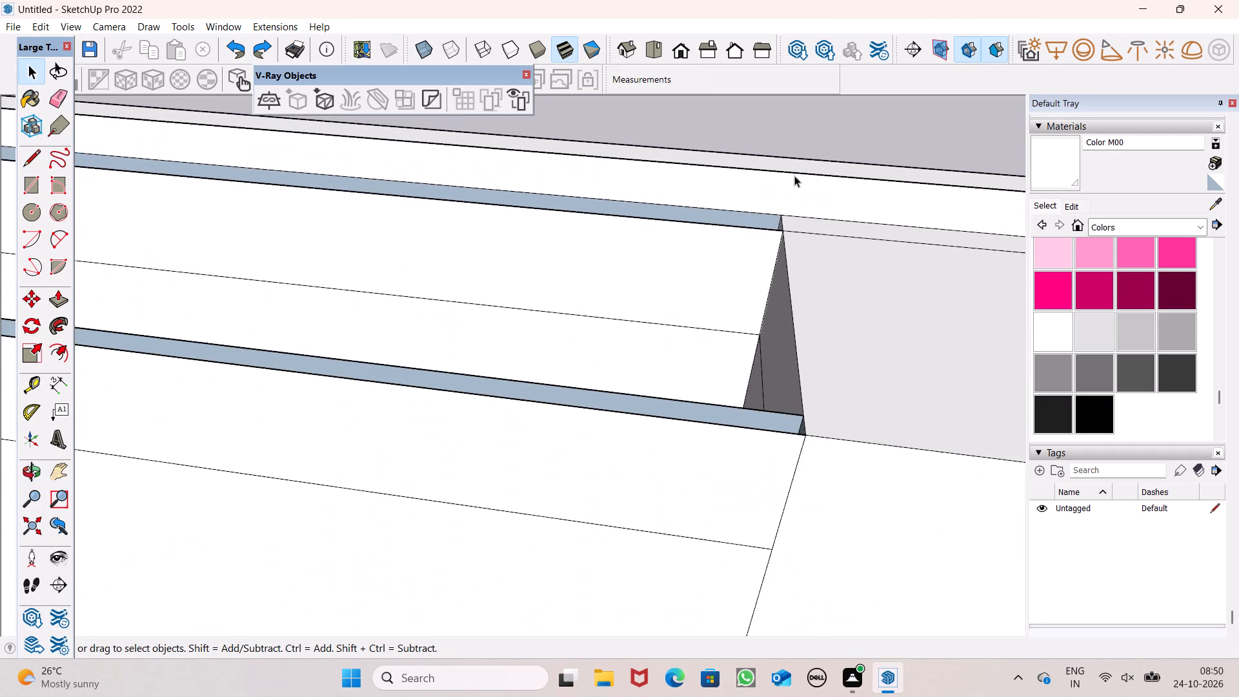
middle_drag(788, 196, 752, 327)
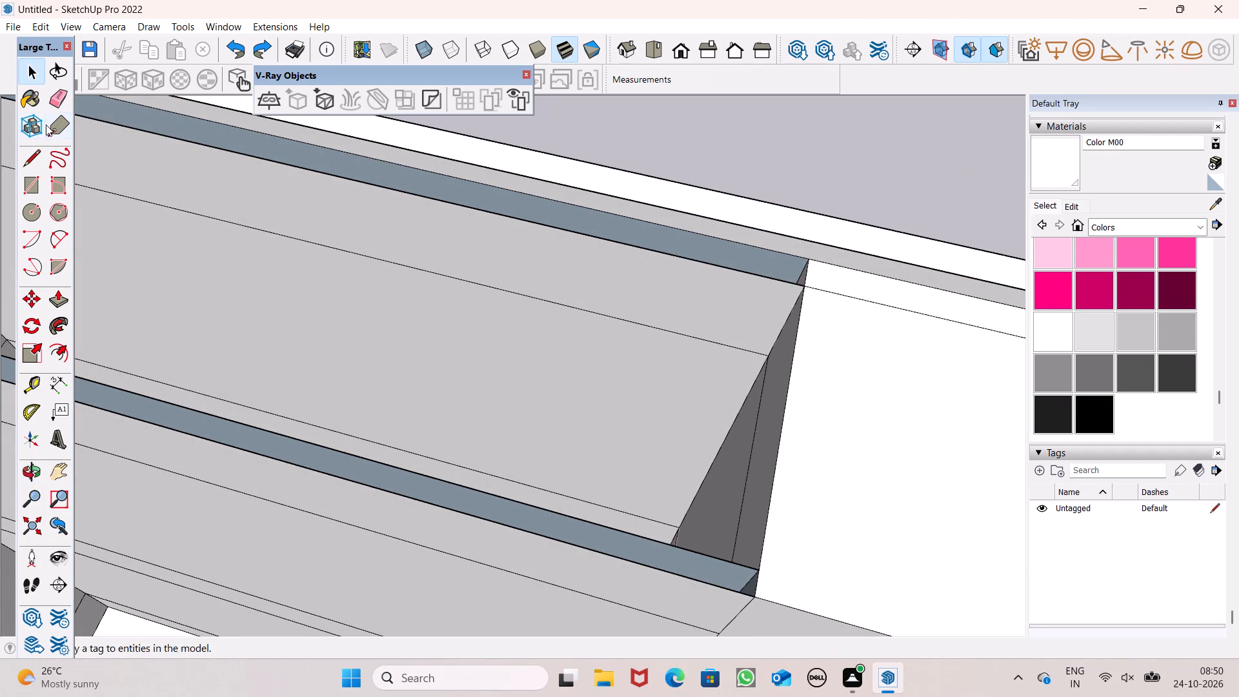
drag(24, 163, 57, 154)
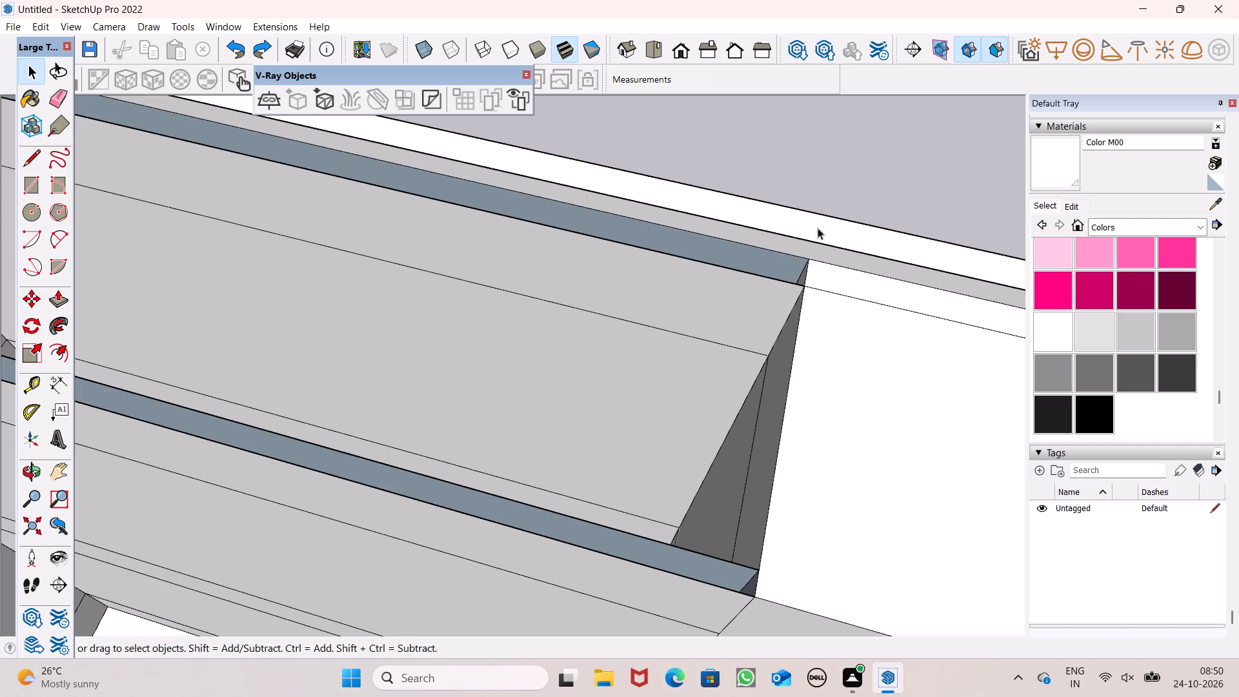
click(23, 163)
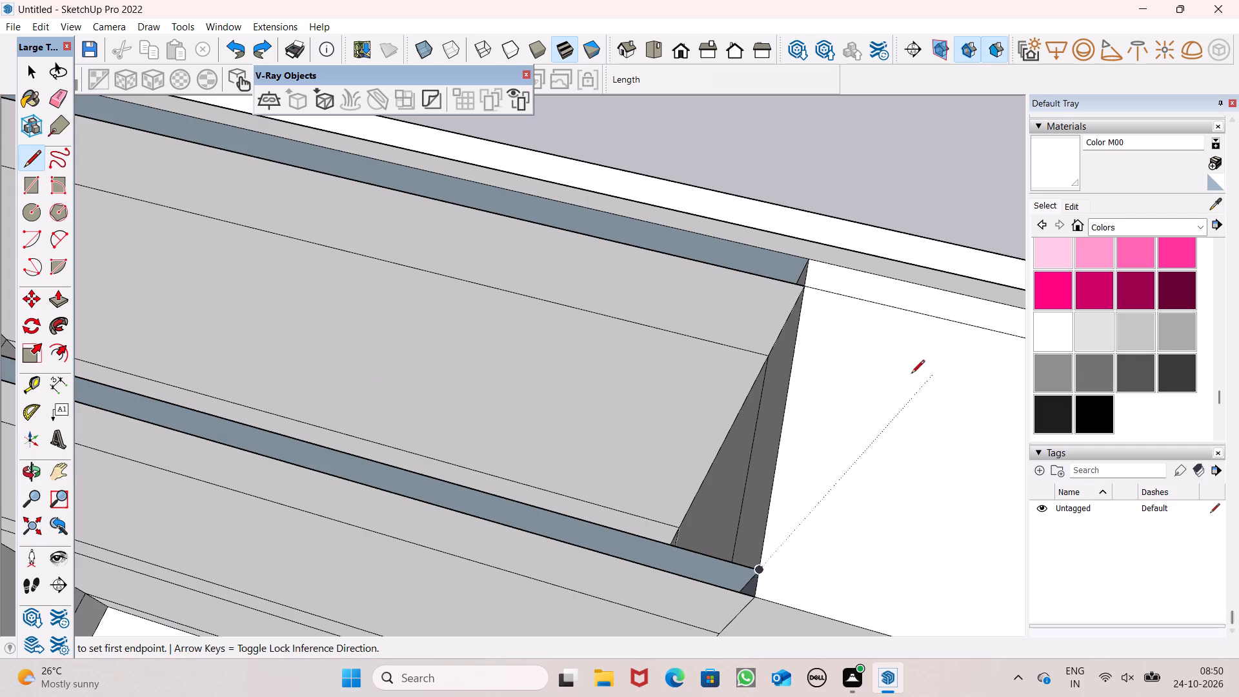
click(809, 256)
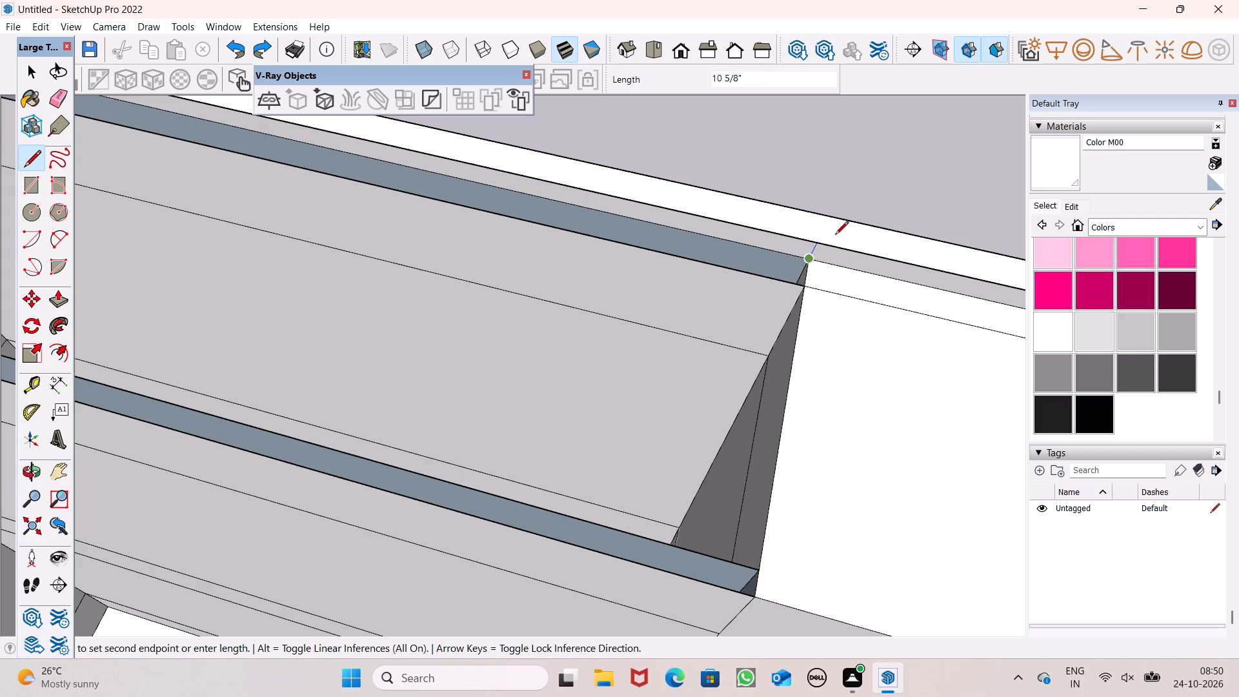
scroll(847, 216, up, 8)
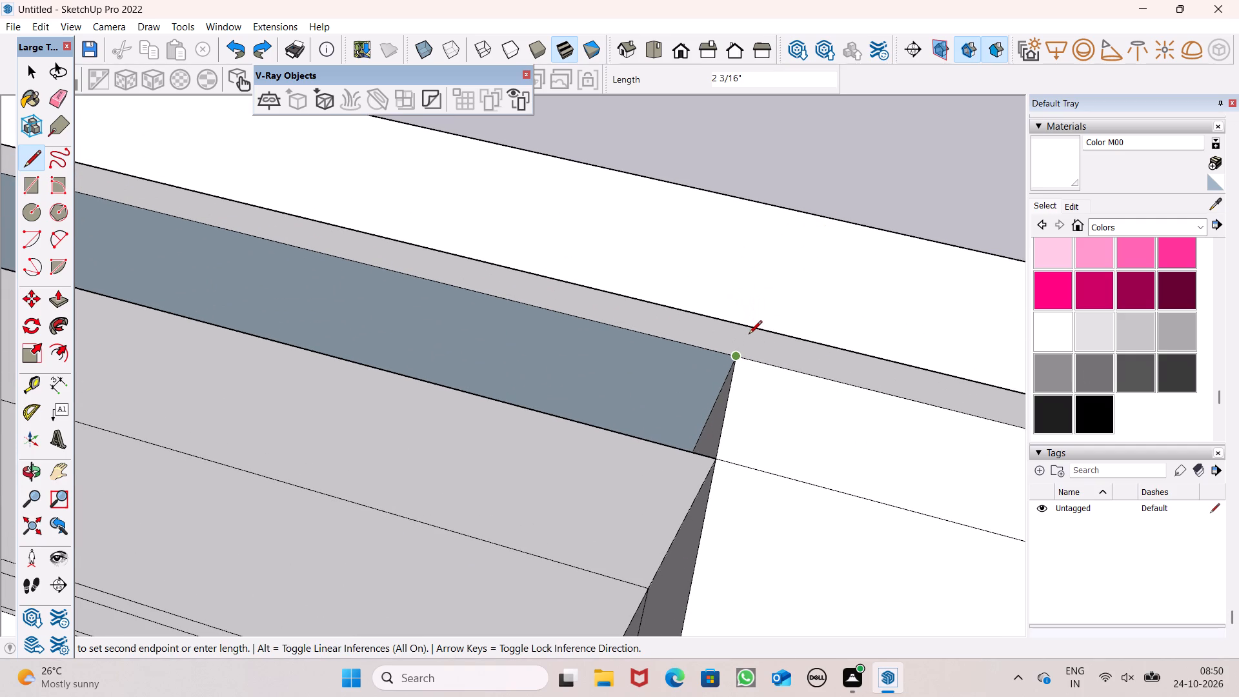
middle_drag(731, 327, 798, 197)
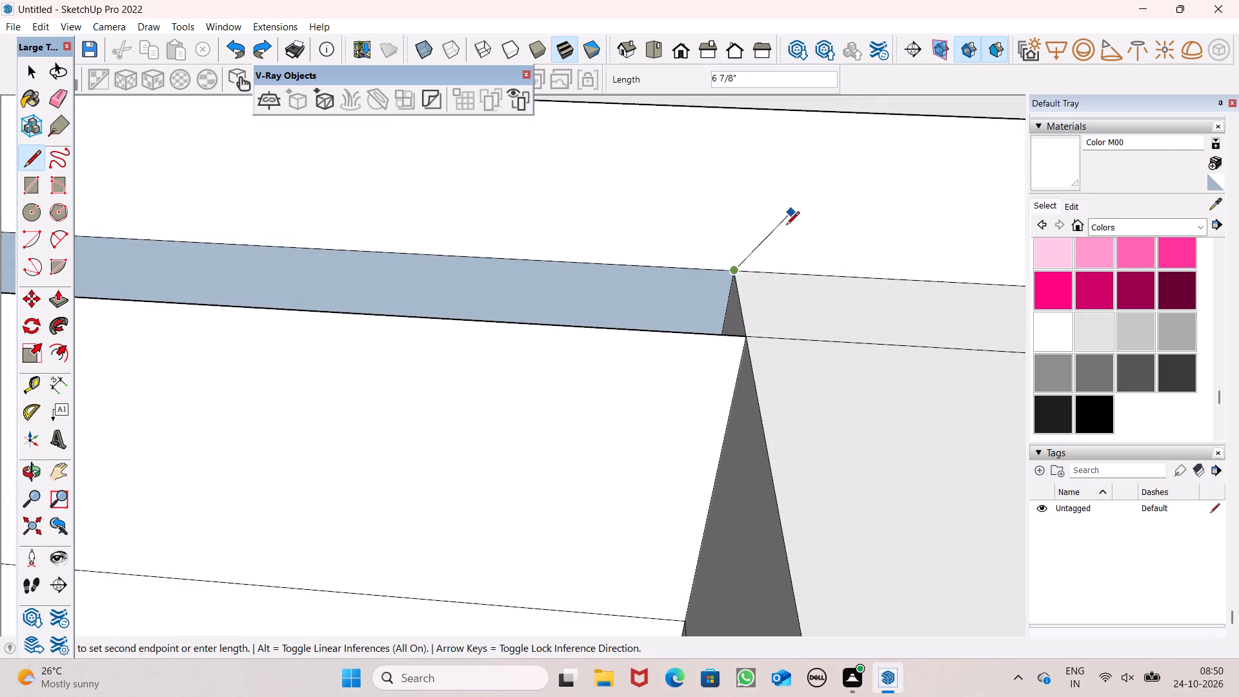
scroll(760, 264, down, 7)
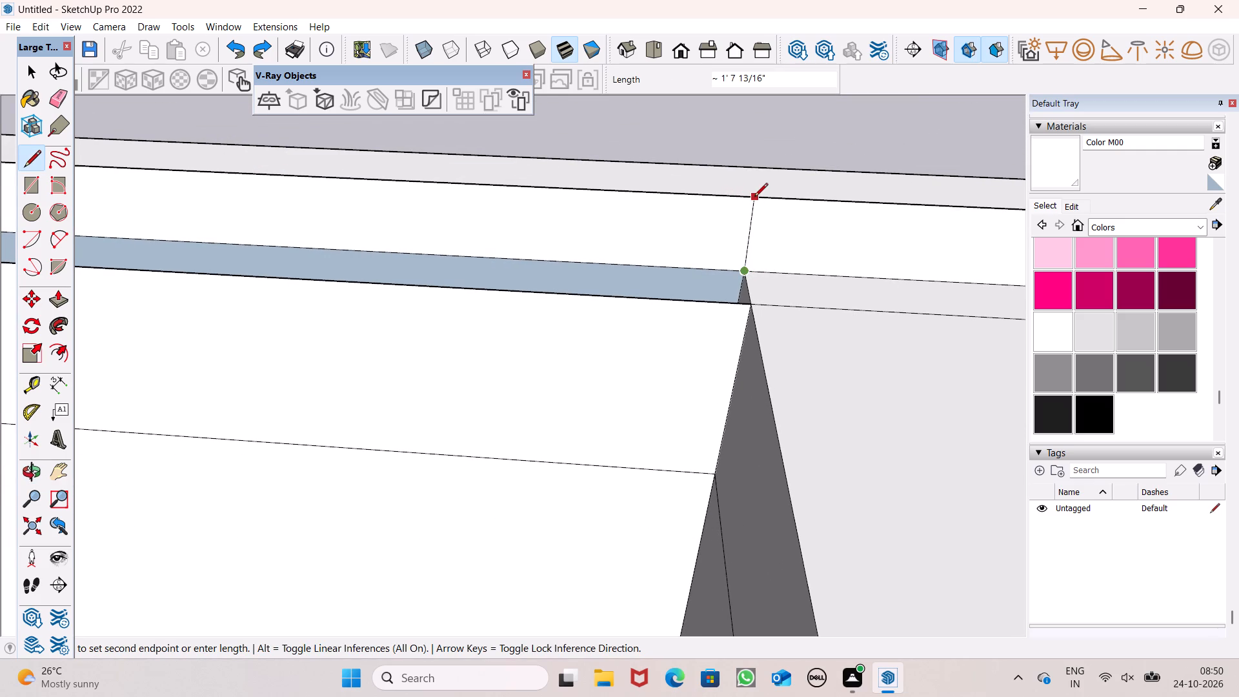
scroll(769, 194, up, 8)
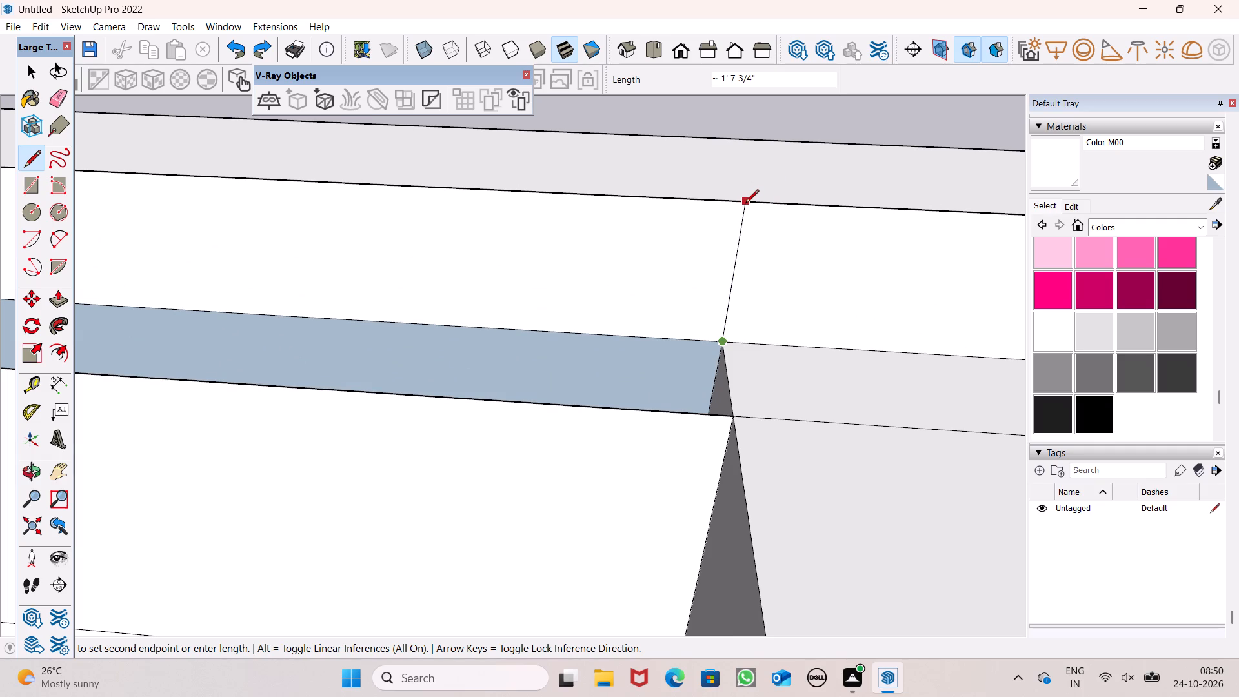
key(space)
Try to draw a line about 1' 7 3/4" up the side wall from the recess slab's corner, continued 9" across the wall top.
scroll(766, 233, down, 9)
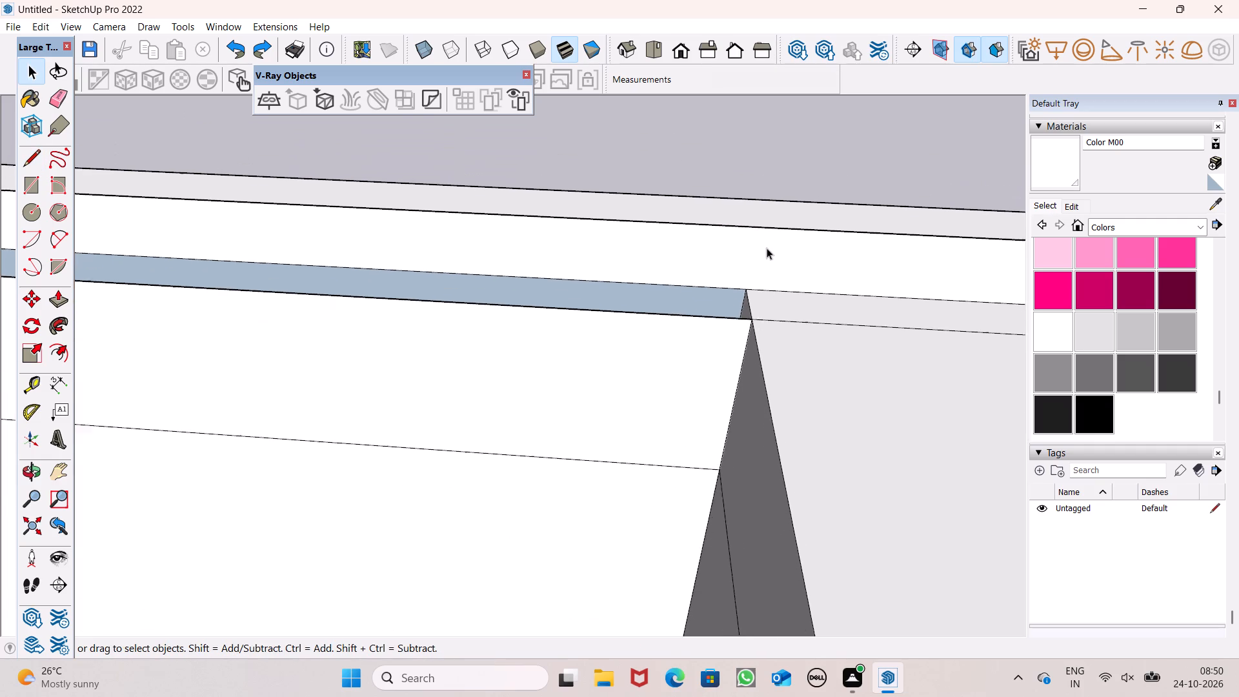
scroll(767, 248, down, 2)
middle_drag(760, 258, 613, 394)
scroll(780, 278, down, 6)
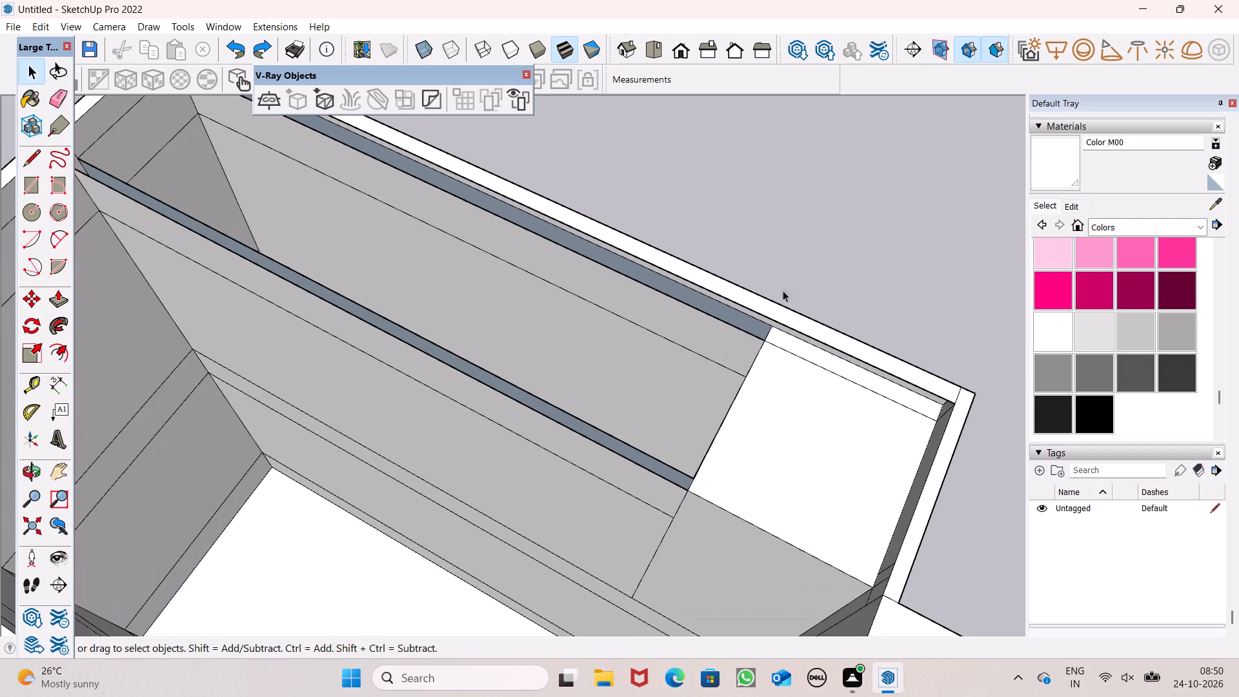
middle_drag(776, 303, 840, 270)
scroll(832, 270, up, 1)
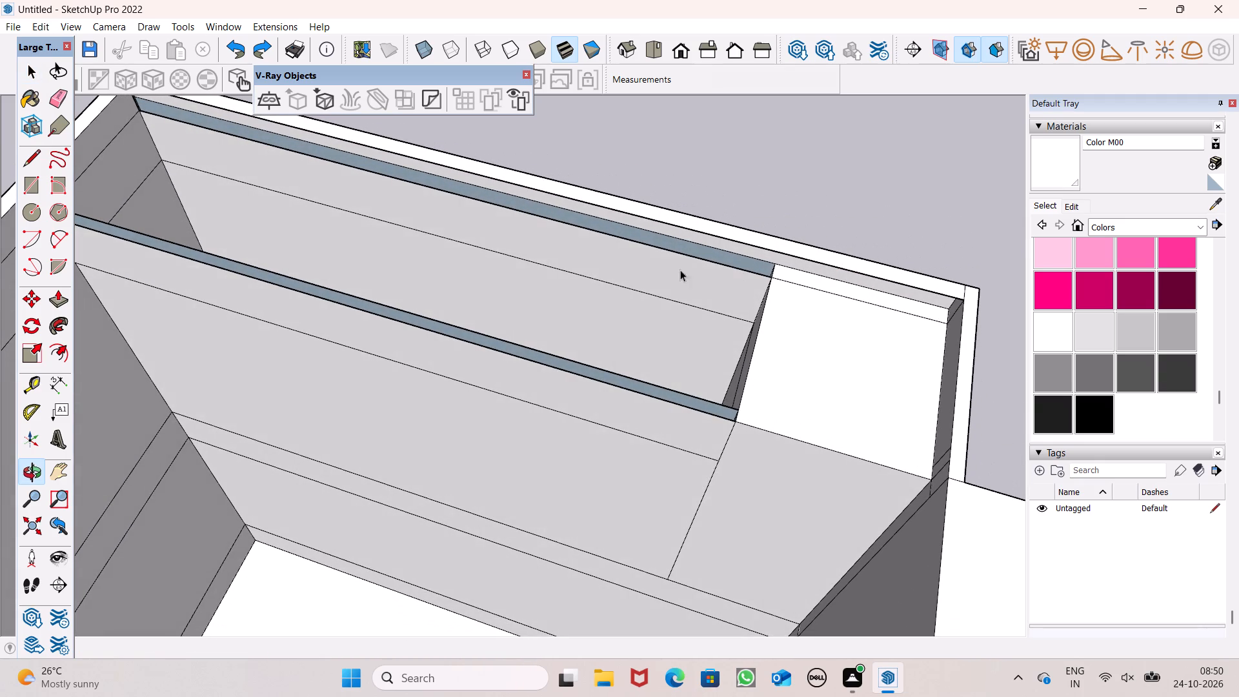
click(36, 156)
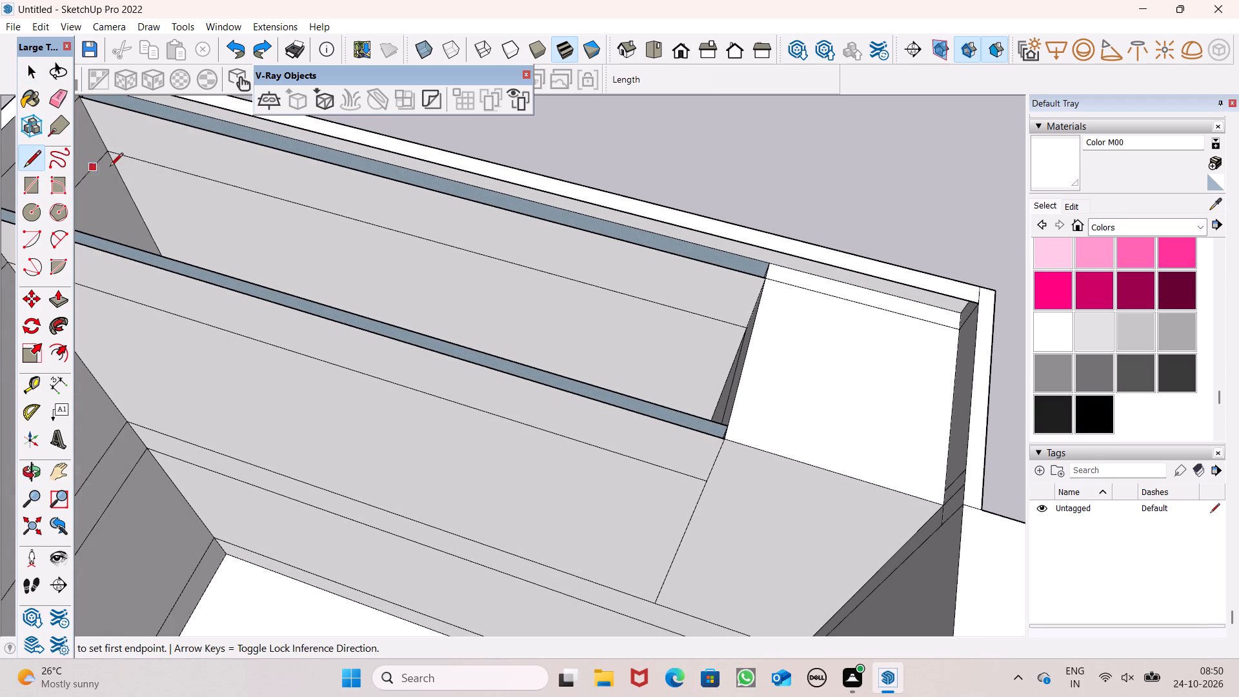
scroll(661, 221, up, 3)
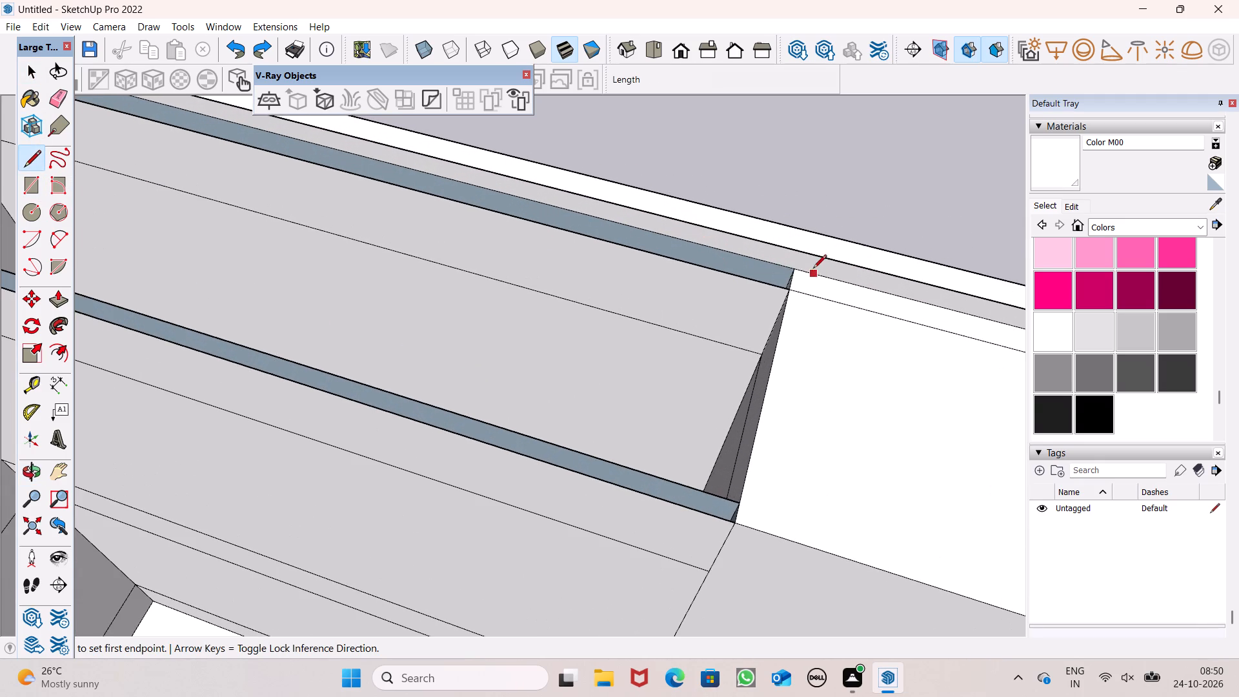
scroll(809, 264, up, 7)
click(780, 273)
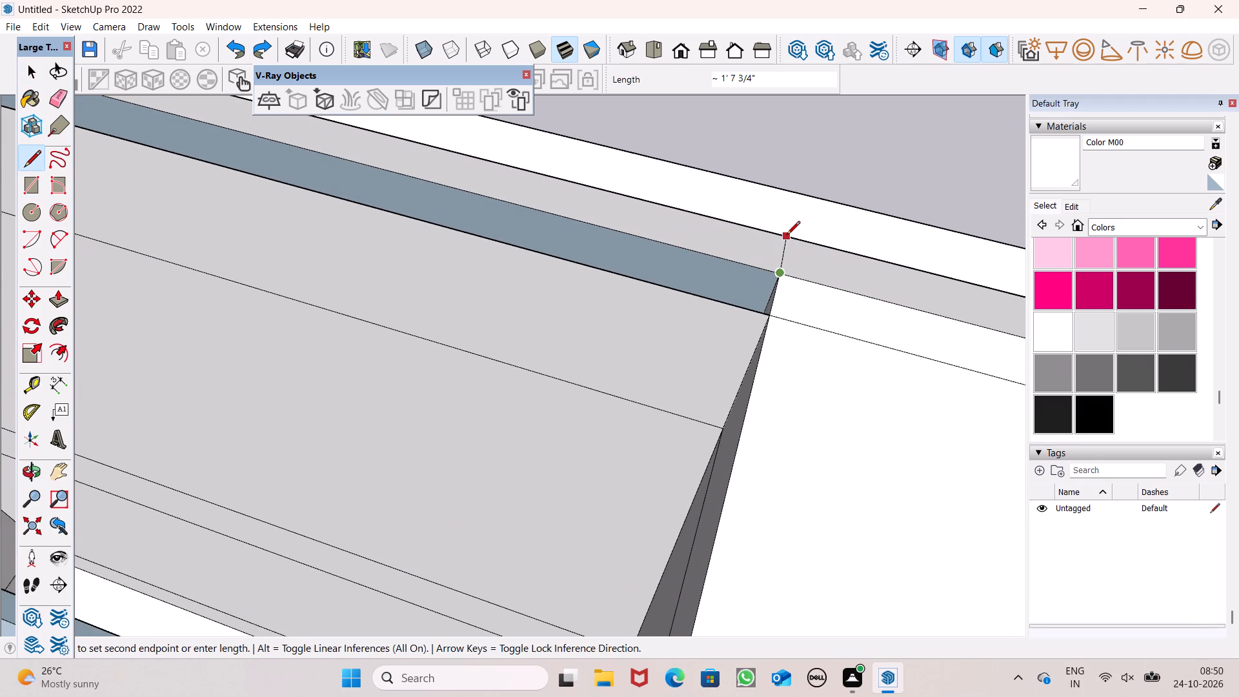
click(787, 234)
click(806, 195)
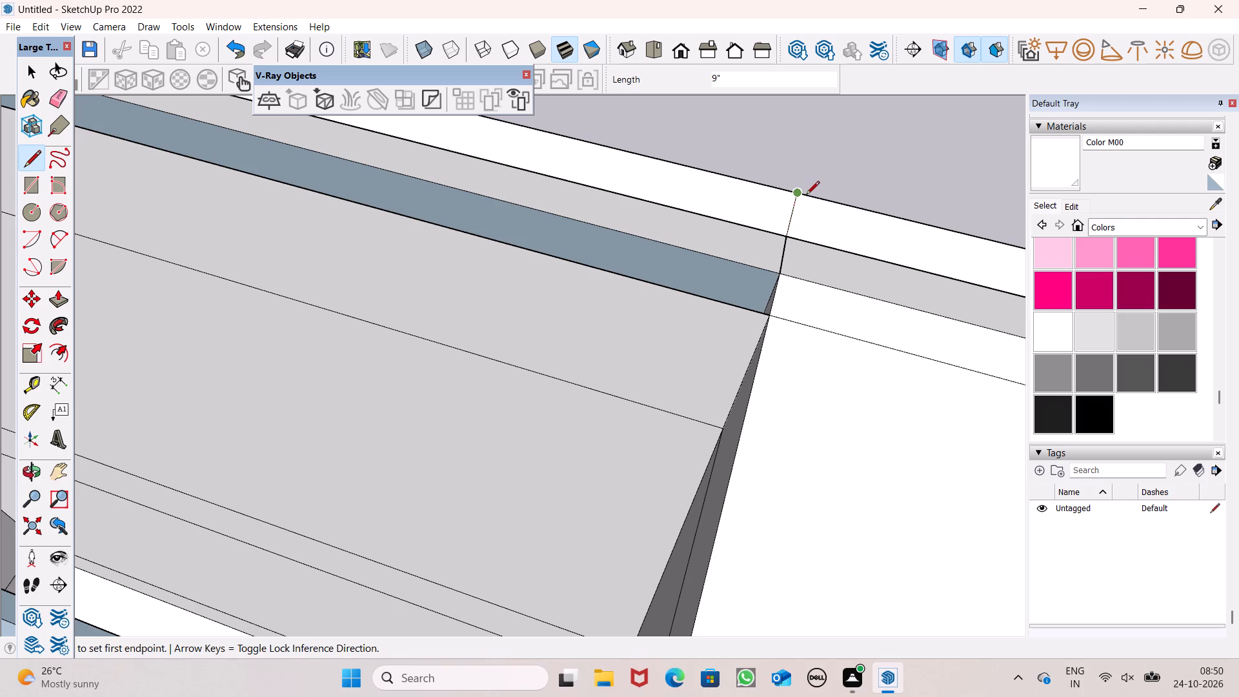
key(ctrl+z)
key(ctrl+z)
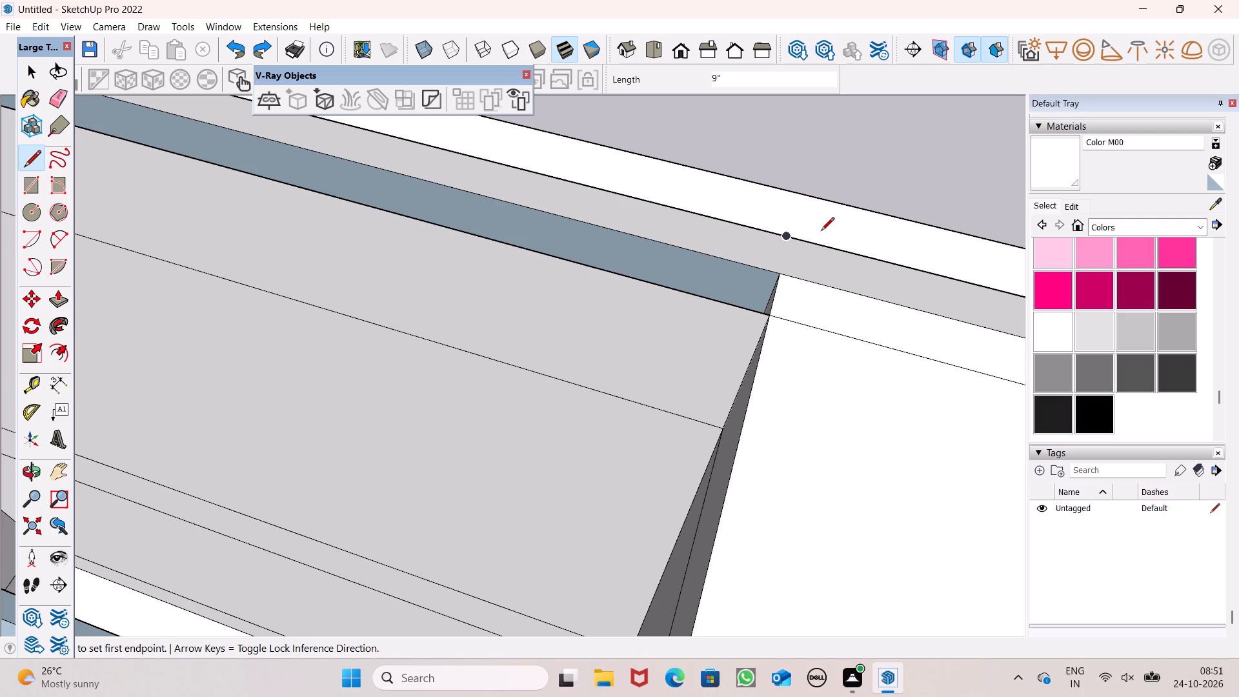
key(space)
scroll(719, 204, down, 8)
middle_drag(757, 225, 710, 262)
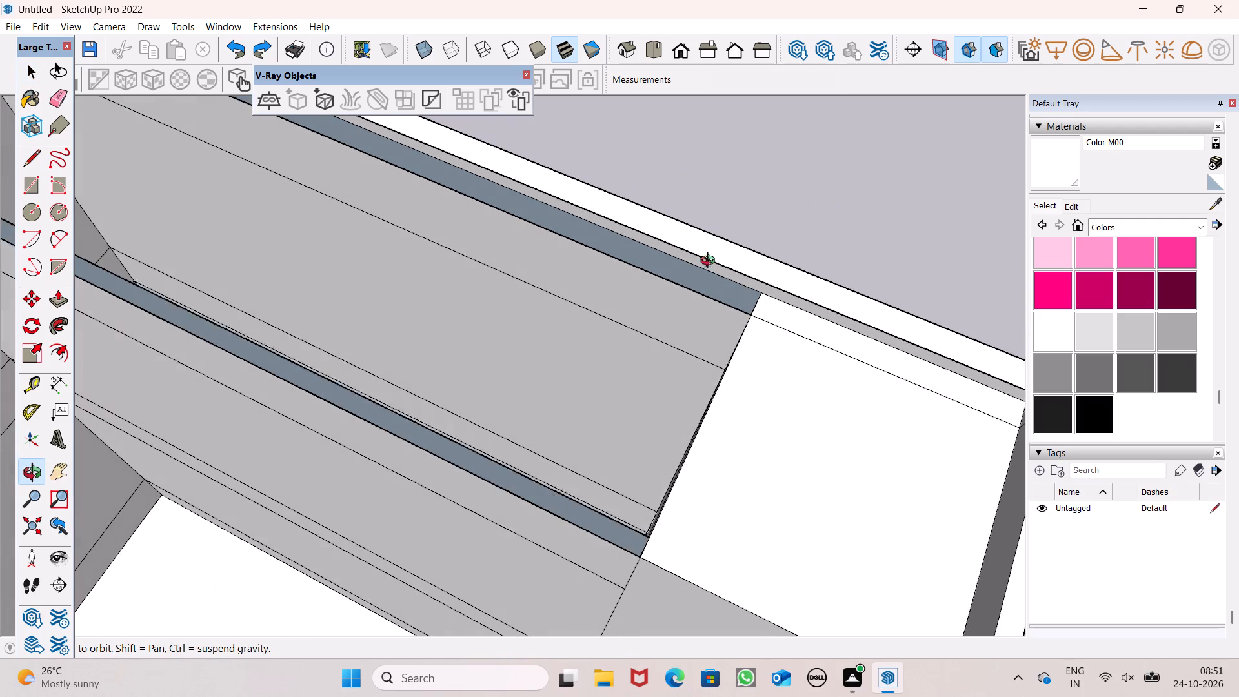
Draw a line about 1' 5 7/16" up the side wall's open outer strip beside the recess, continued 9" across the wall top.
middle_drag(710, 262, 707, 255)
scroll(707, 255, up, 1)
scroll(742, 222, down, 2)
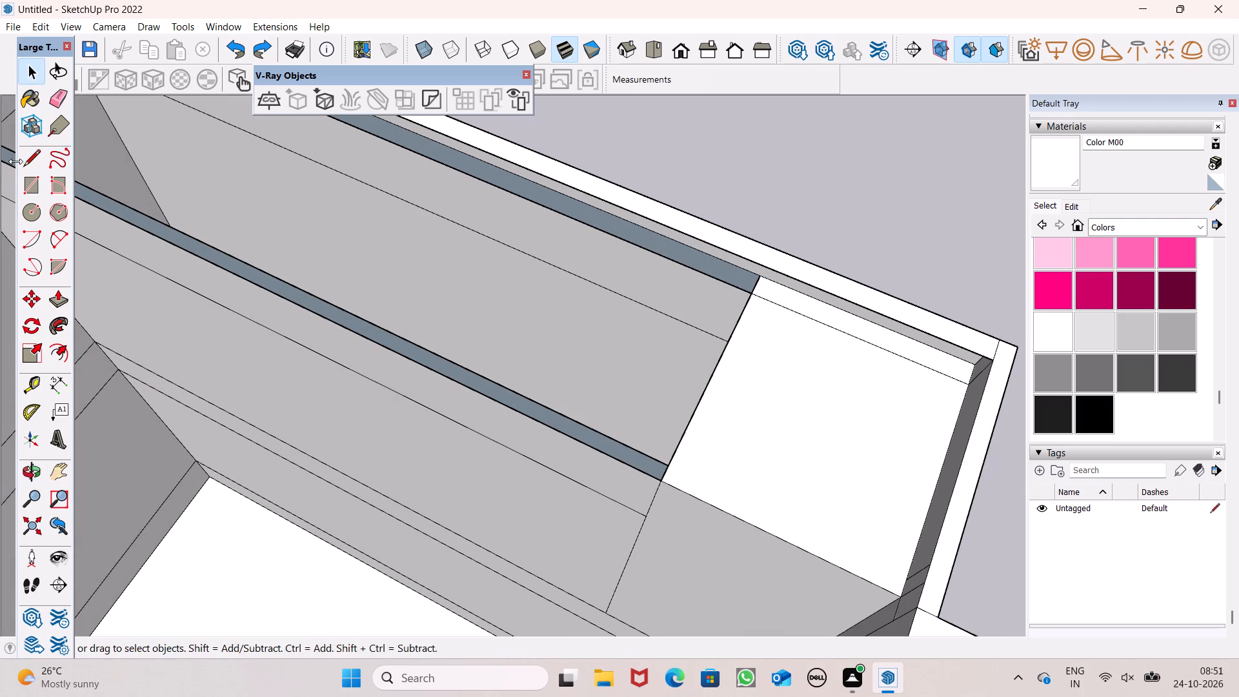
click(26, 160)
scroll(687, 192, down, 5)
middle_drag(812, 224, 572, 247)
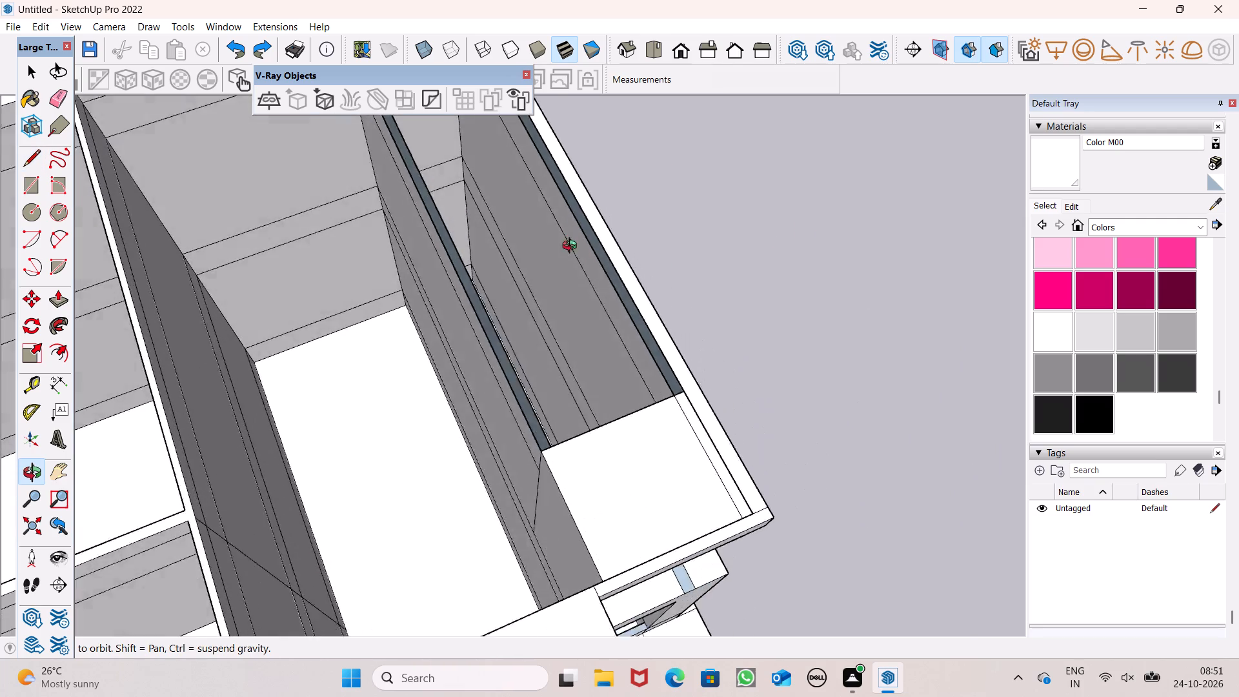
middle_drag(572, 247, 538, 241)
scroll(718, 246, down, 4)
middle_drag(761, 295, 505, 243)
scroll(507, 246, up, 1)
scroll(678, 287, down, 2)
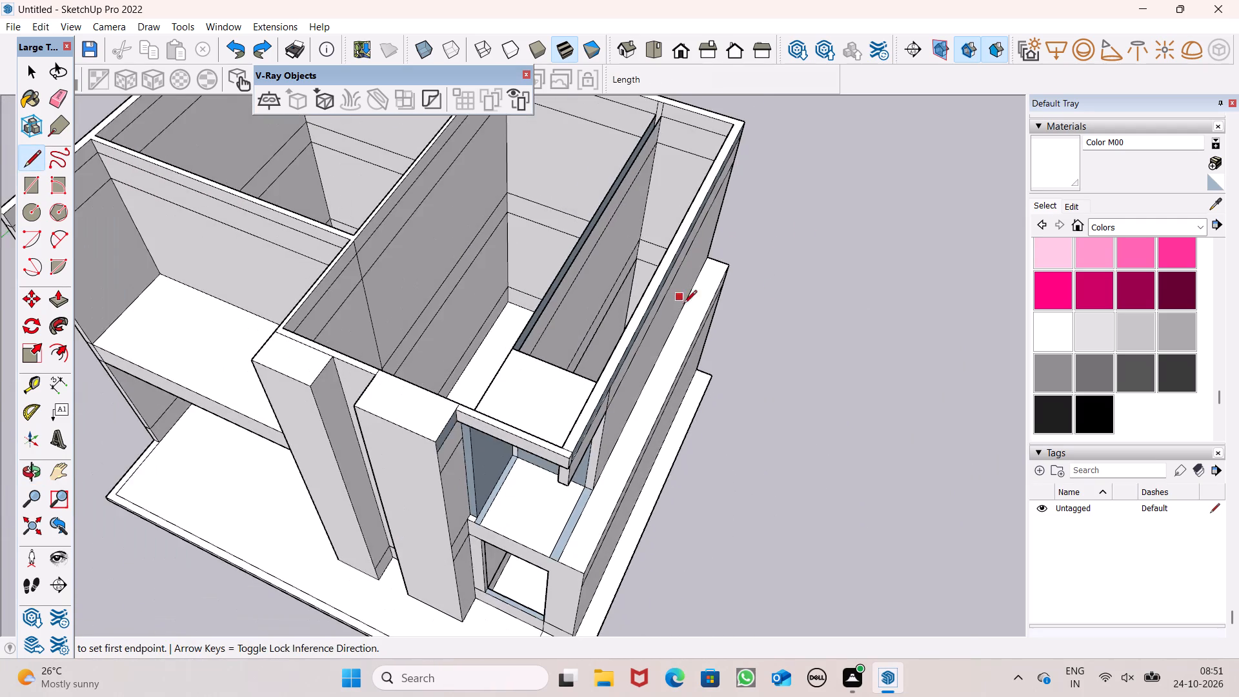
middle_drag(714, 355, 523, 293)
scroll(476, 363, up, 7)
scroll(529, 341, up, 5)
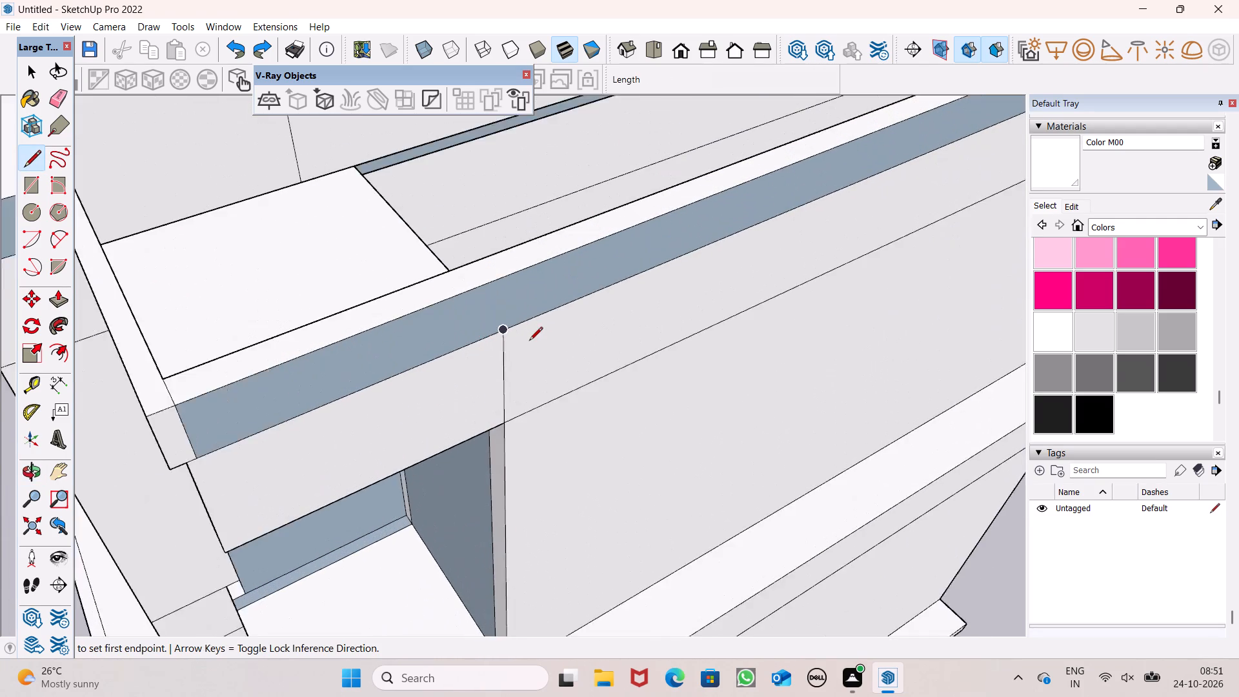
scroll(798, 267, down, 5)
middle_drag(605, 264, 623, 303)
scroll(633, 310, up, 3)
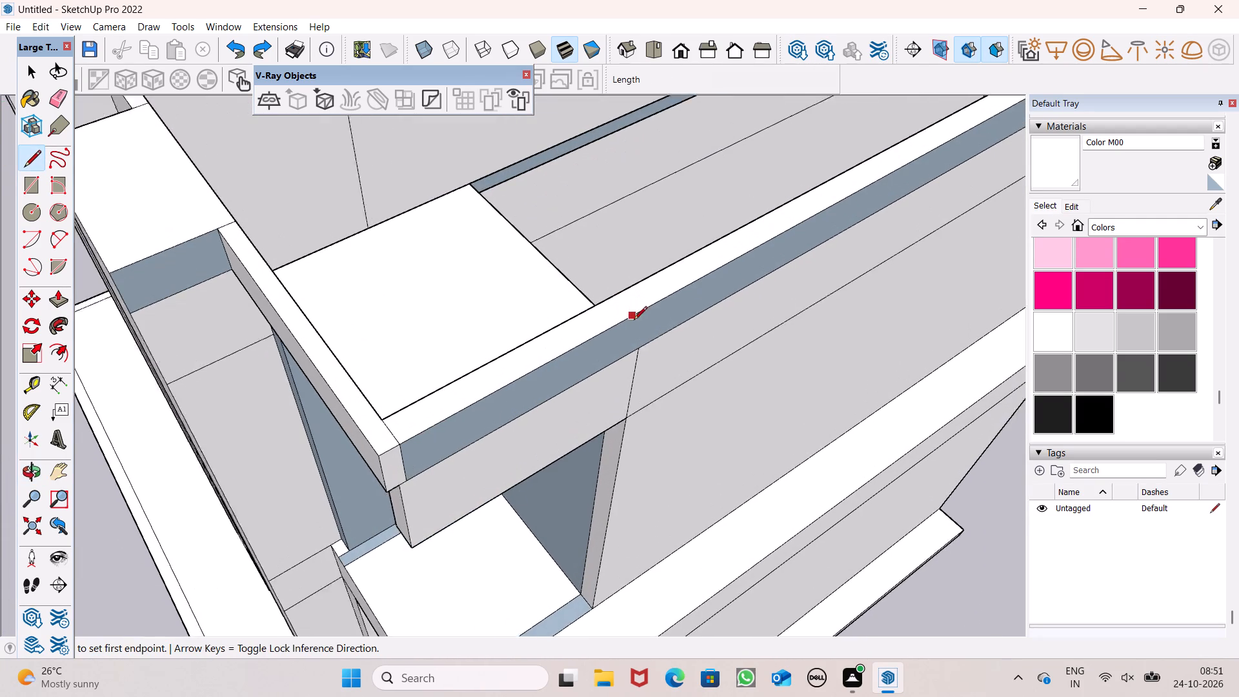
scroll(634, 321, up, 1)
click(641, 354)
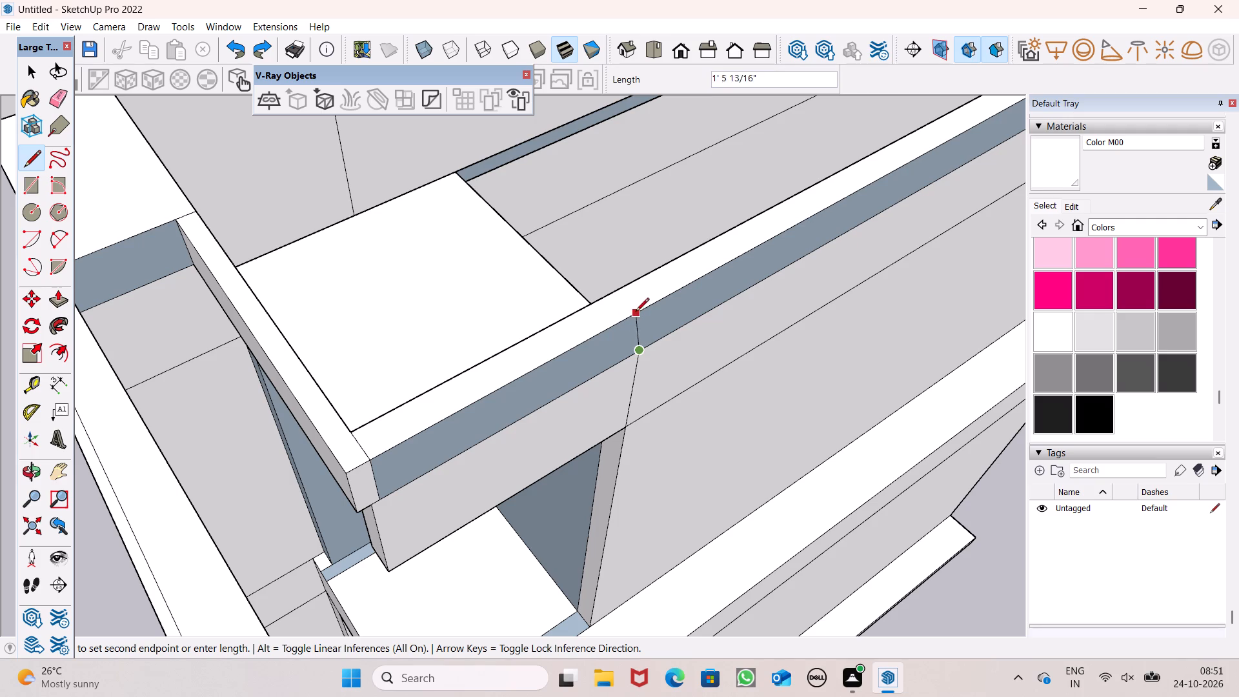
click(644, 312)
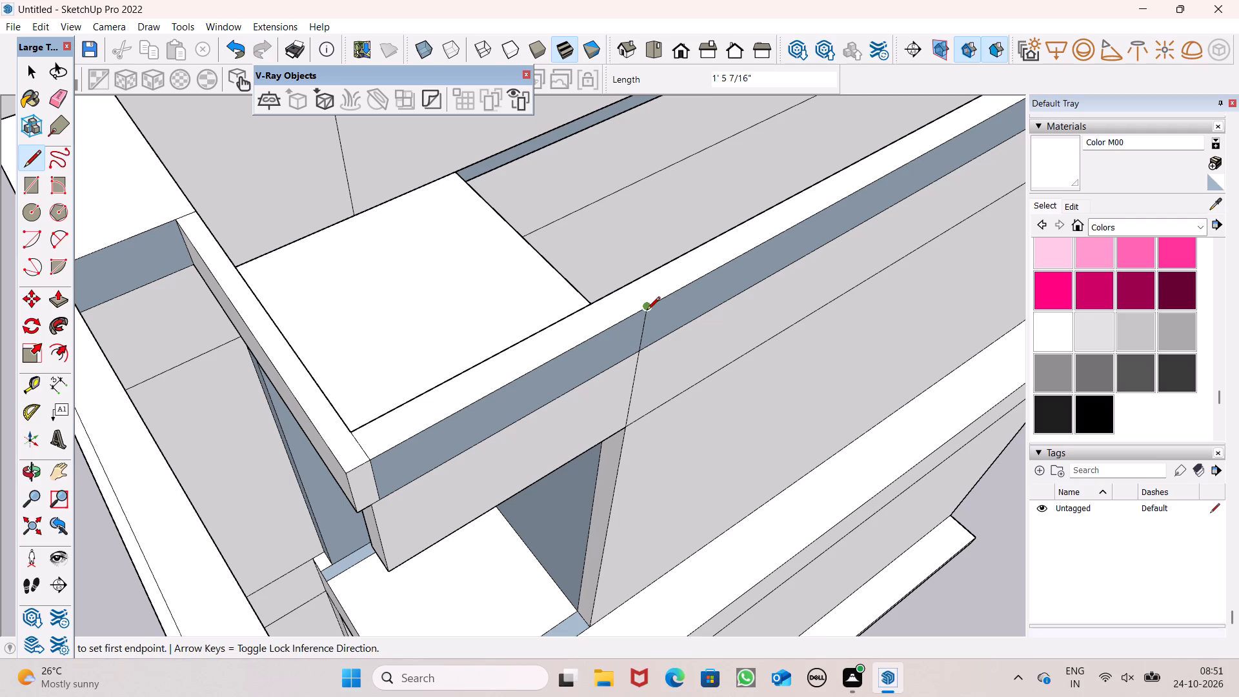
click(647, 311)
click(625, 288)
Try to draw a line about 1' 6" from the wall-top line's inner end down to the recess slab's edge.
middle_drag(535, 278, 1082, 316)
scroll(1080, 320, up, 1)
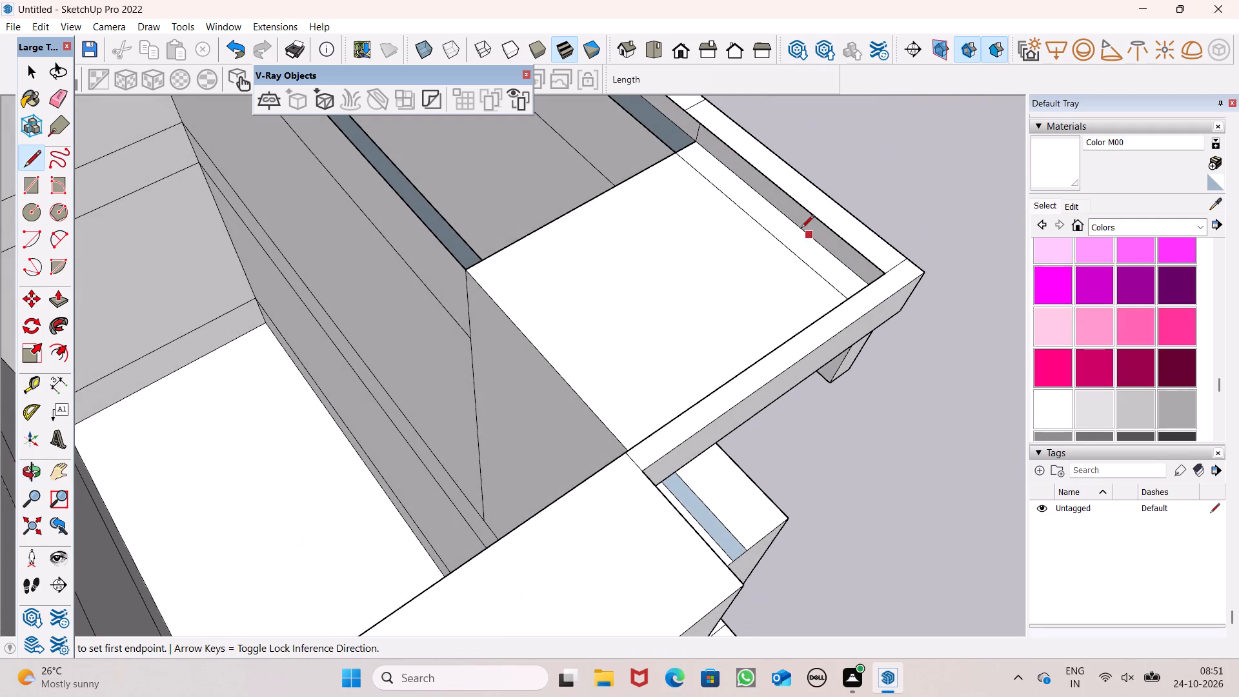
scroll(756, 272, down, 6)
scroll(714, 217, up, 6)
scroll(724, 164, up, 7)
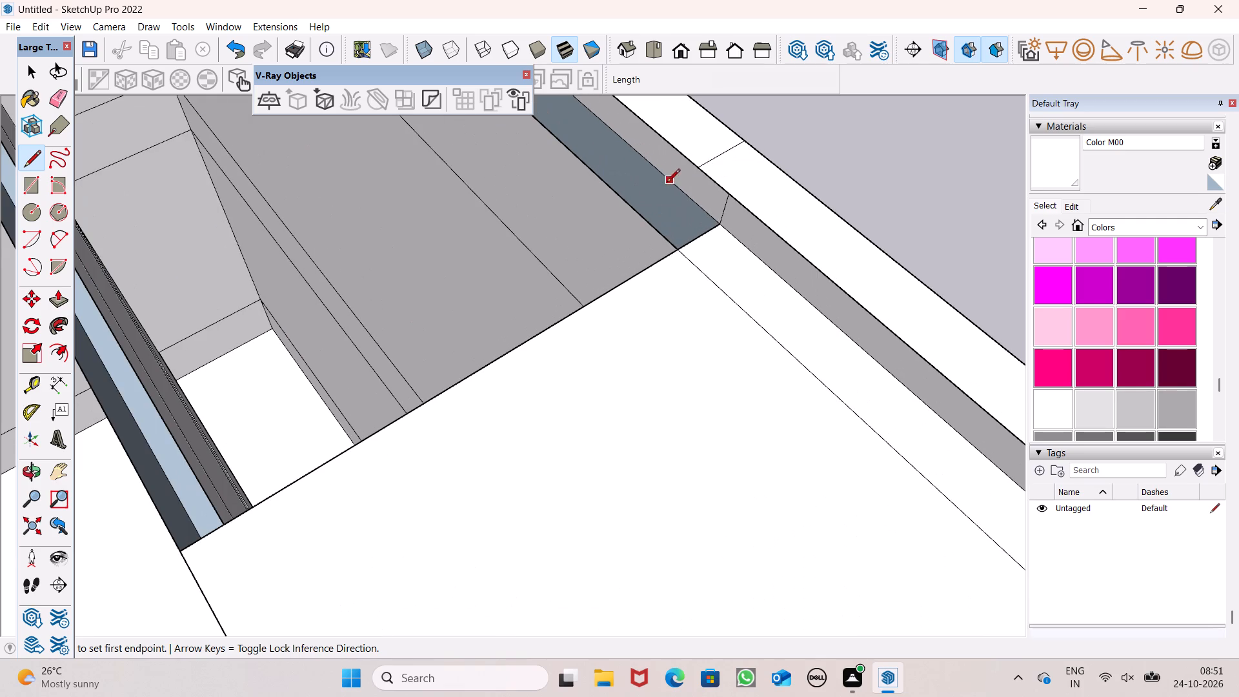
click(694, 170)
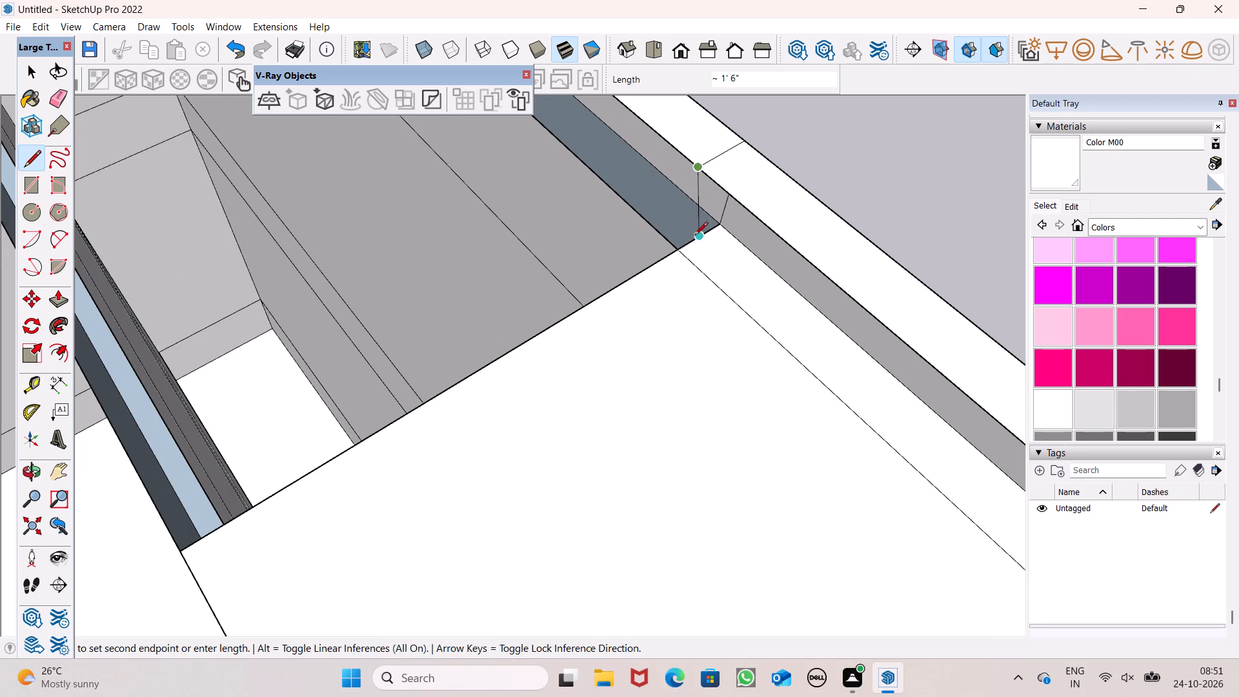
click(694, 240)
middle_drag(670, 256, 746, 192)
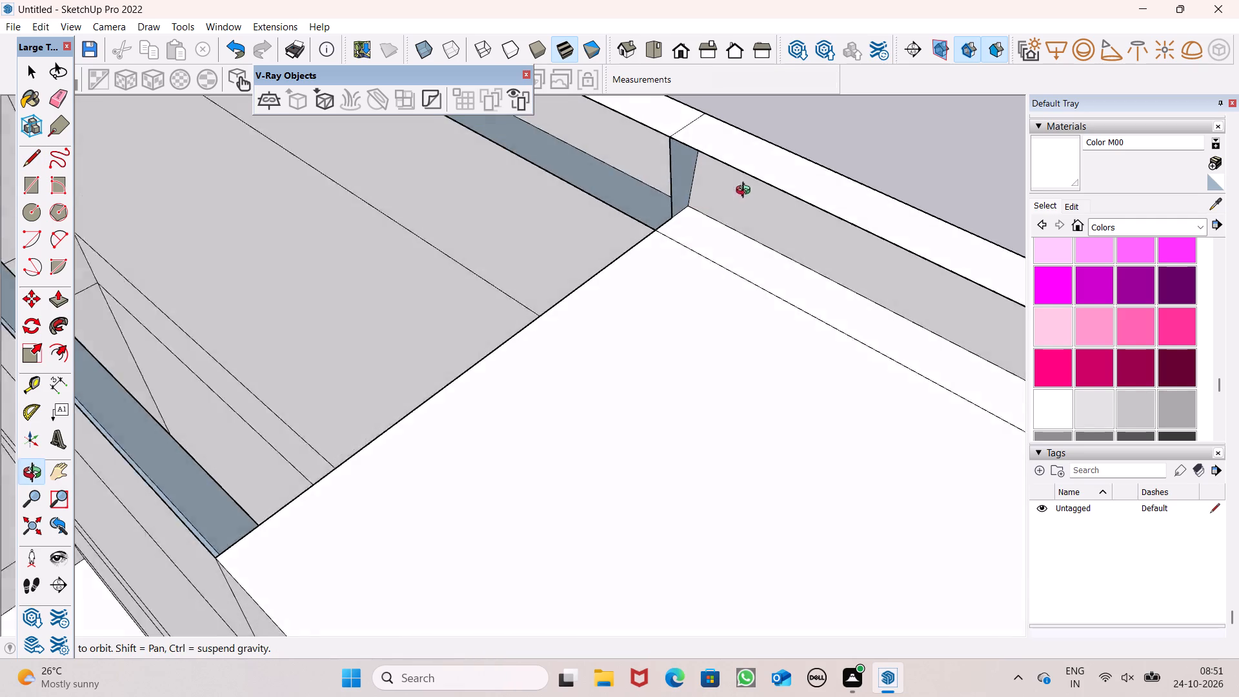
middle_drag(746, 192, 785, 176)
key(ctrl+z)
Close the side wall's inner face with a line about 1' 5 3/4" from the wall-top line's inner end down to the recess slab.
scroll(752, 192, down, 6)
middle_drag(721, 237, 732, 354)
scroll(712, 197, down, 4)
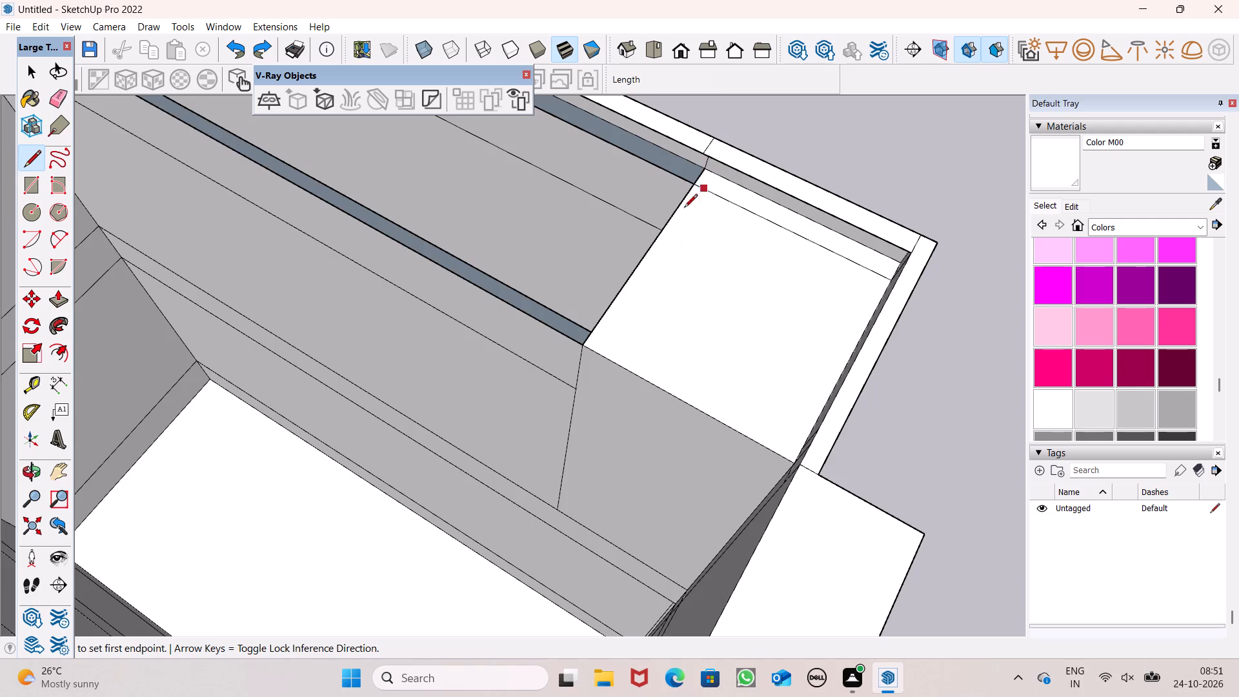
scroll(658, 261, down, 6)
middle_drag(618, 288, 832, 250)
scroll(636, 341, down, 4)
scroll(627, 179, up, 2)
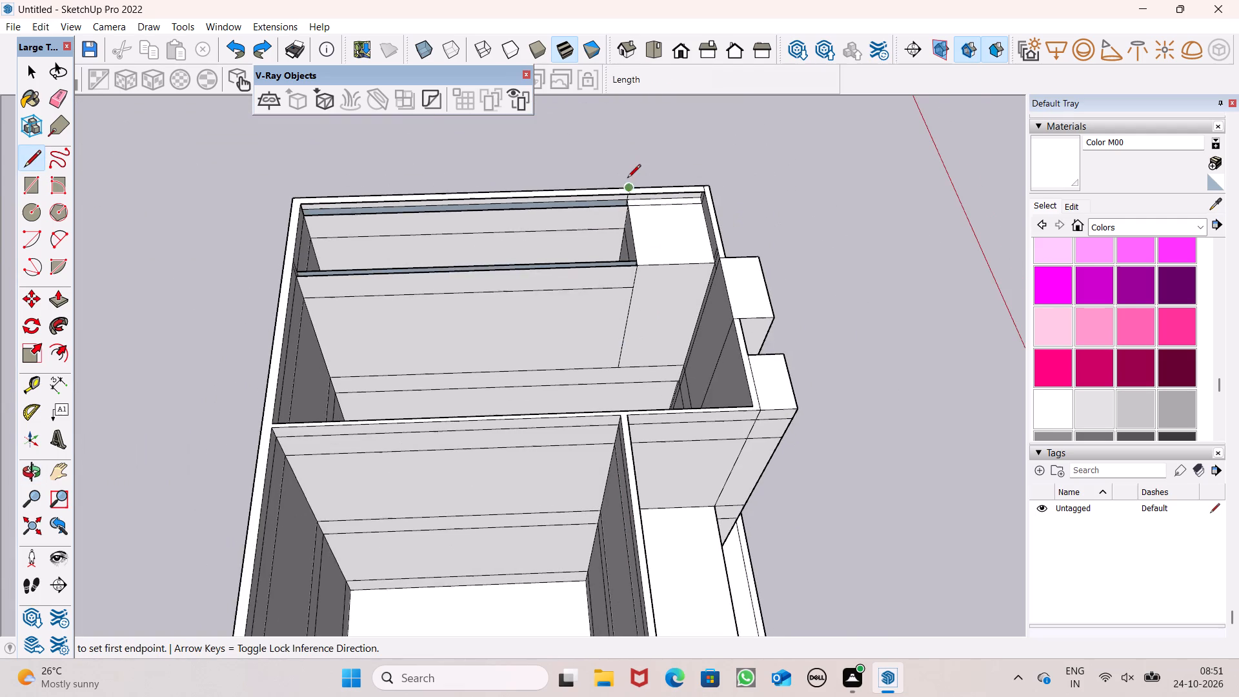
scroll(627, 179, up, 13)
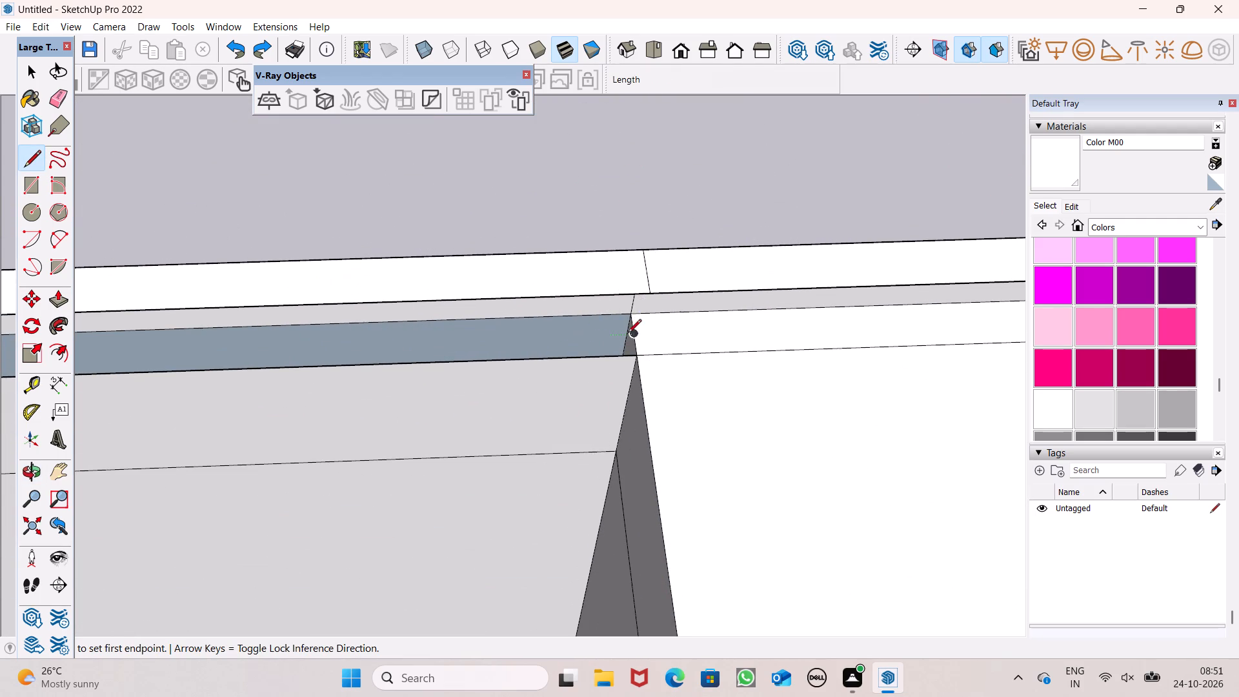
scroll(627, 338, up, 7)
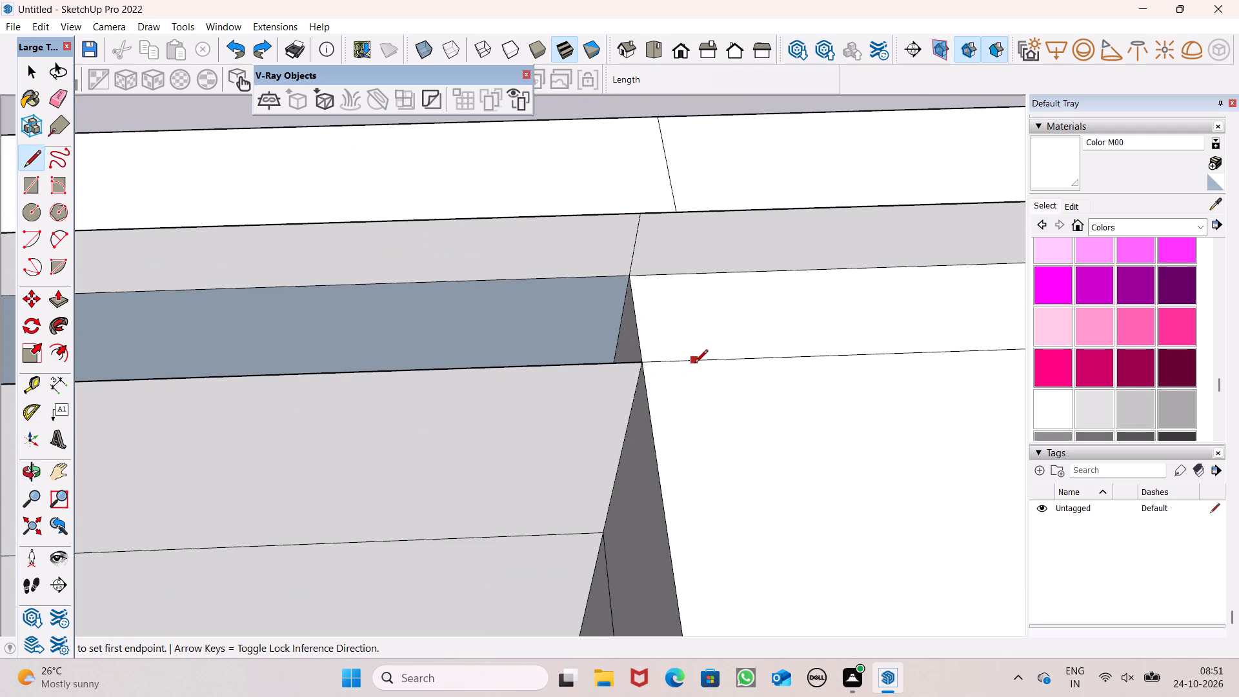
click(677, 211)
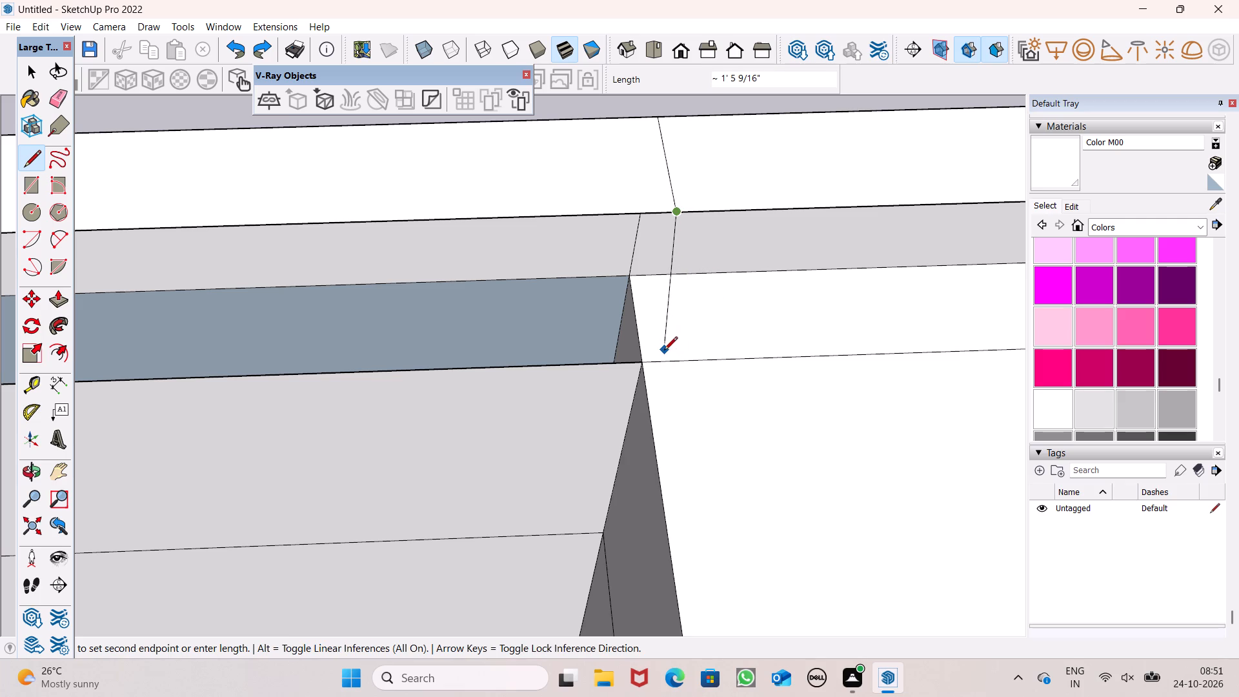
click(681, 366)
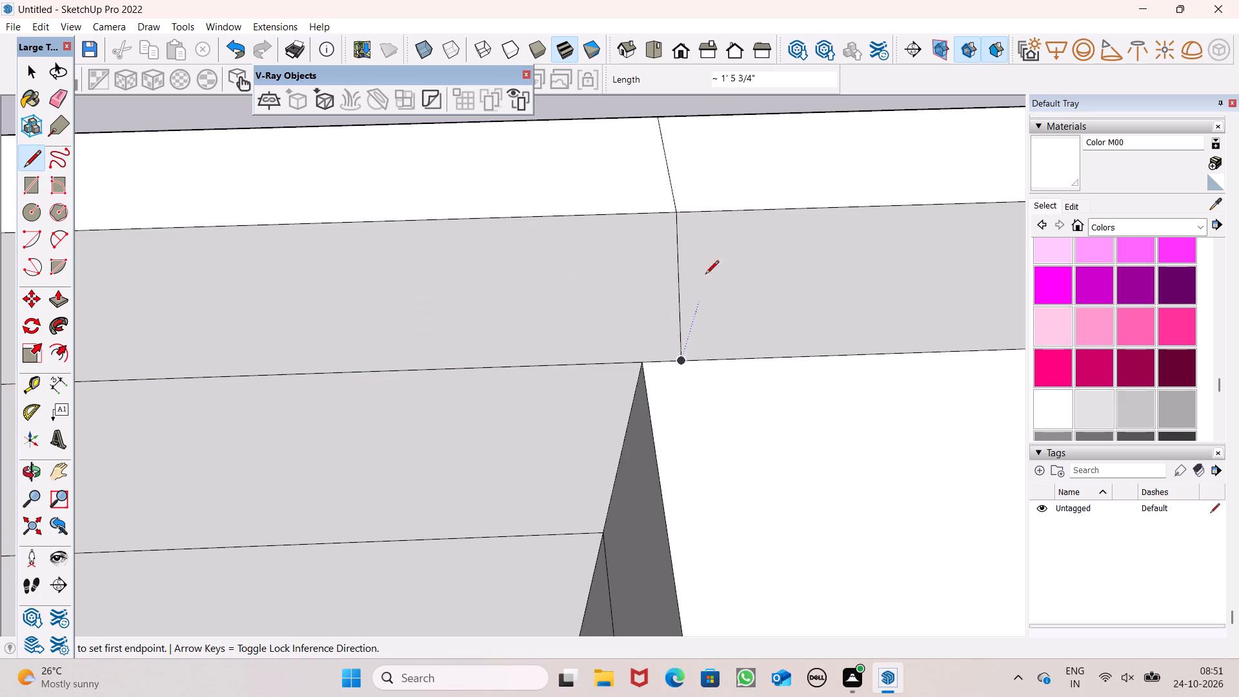
Erase the dividing lines on the side wall's inner face and across its top beside the recess slab.
scroll(714, 261, down, 8)
scroll(751, 152, down, 5)
scroll(869, 89, down, 5)
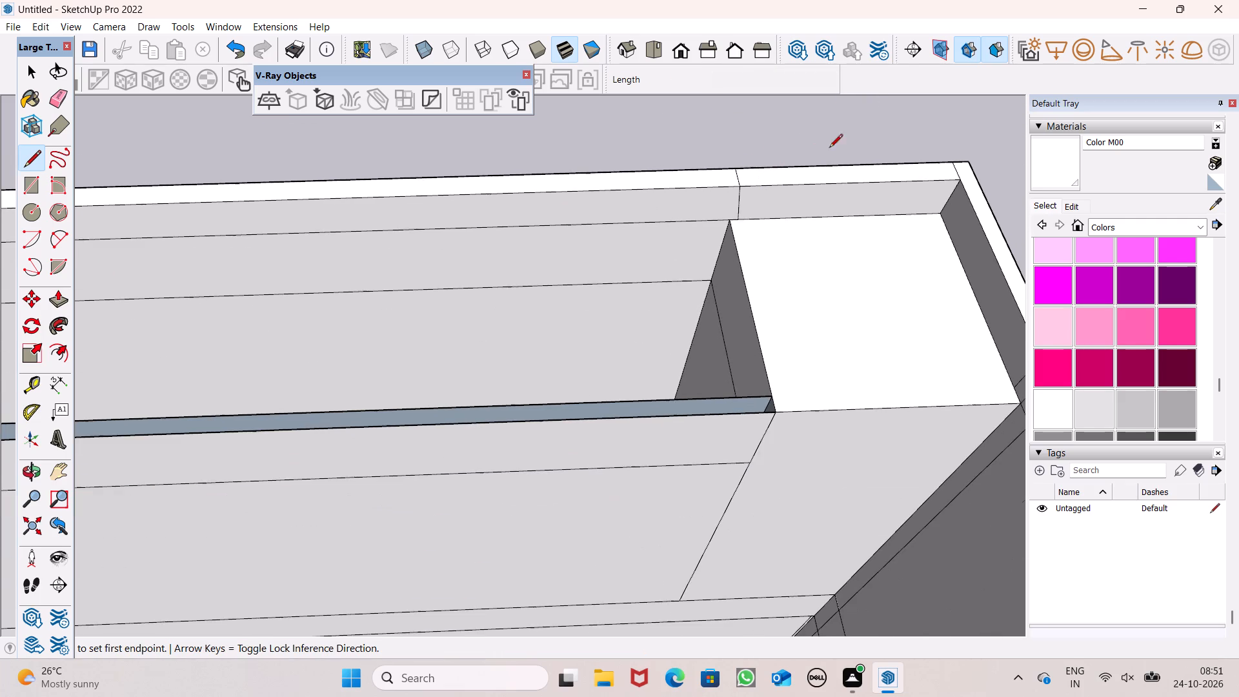
scroll(742, 283, down, 7)
scroll(790, 258, down, 3)
middle_drag(843, 308, 734, 302)
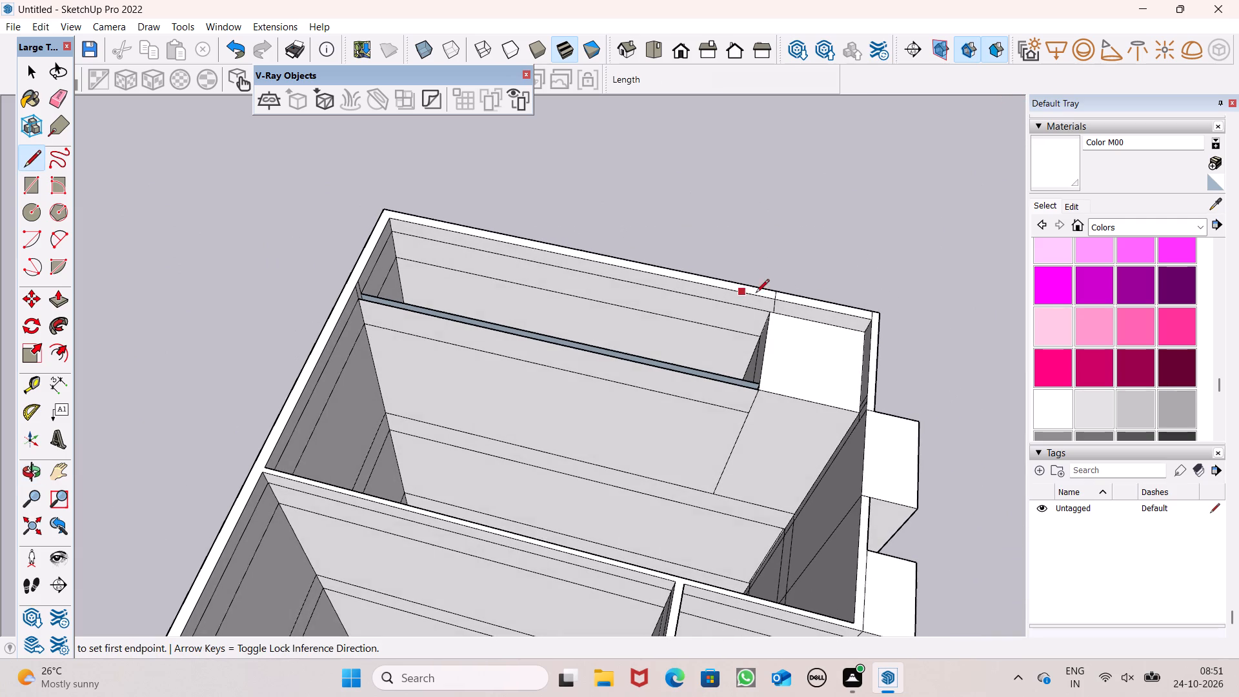
key(space)
scroll(765, 313, up, 1)
middle_drag(765, 313, 777, 203)
scroll(787, 230, up, 7)
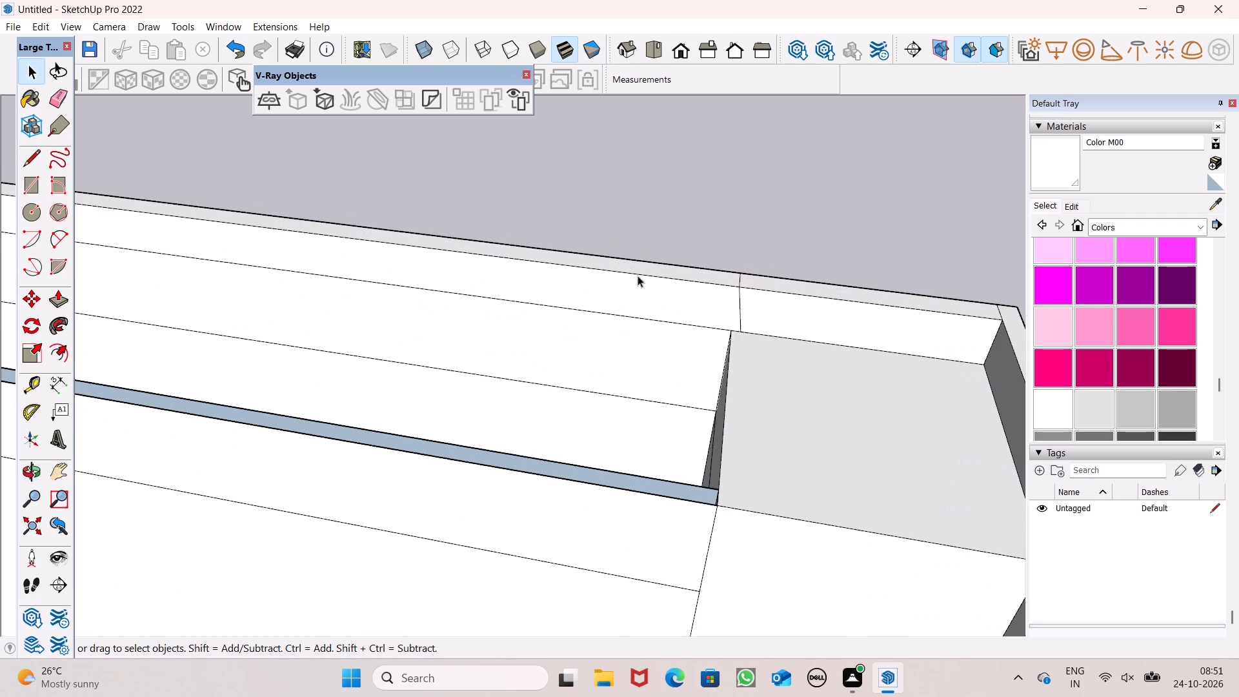
click(59, 103)
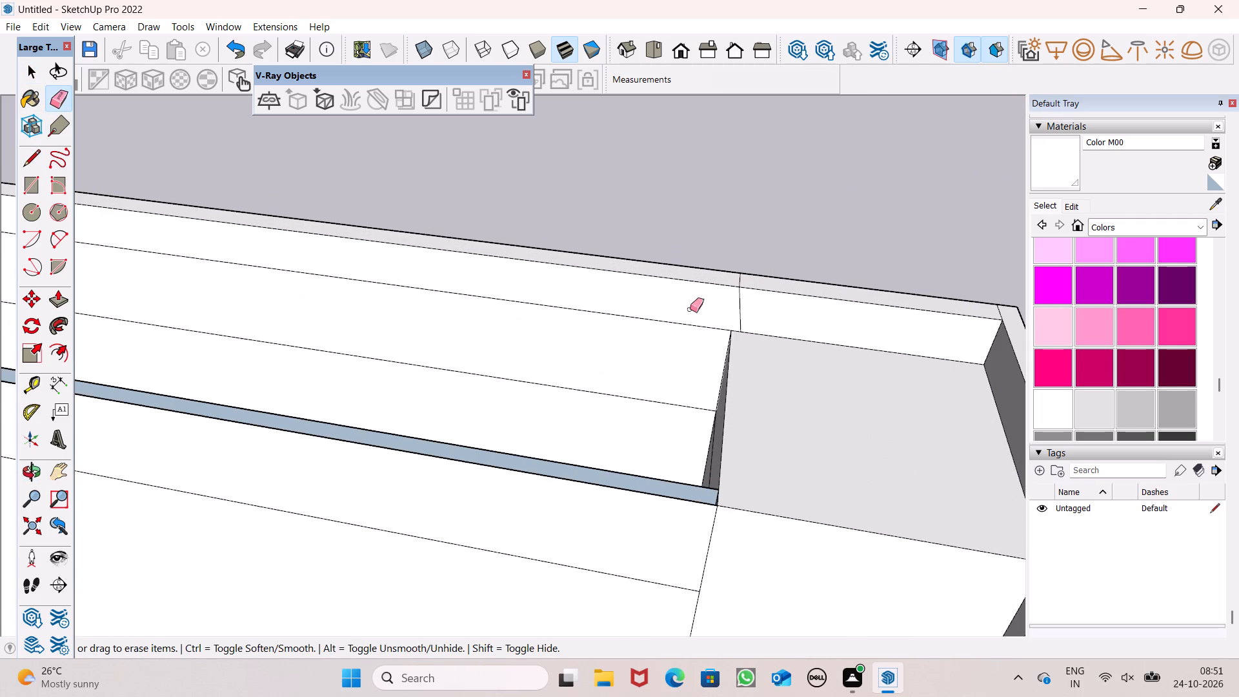
scroll(744, 367, up, 4)
drag(732, 291, 721, 291)
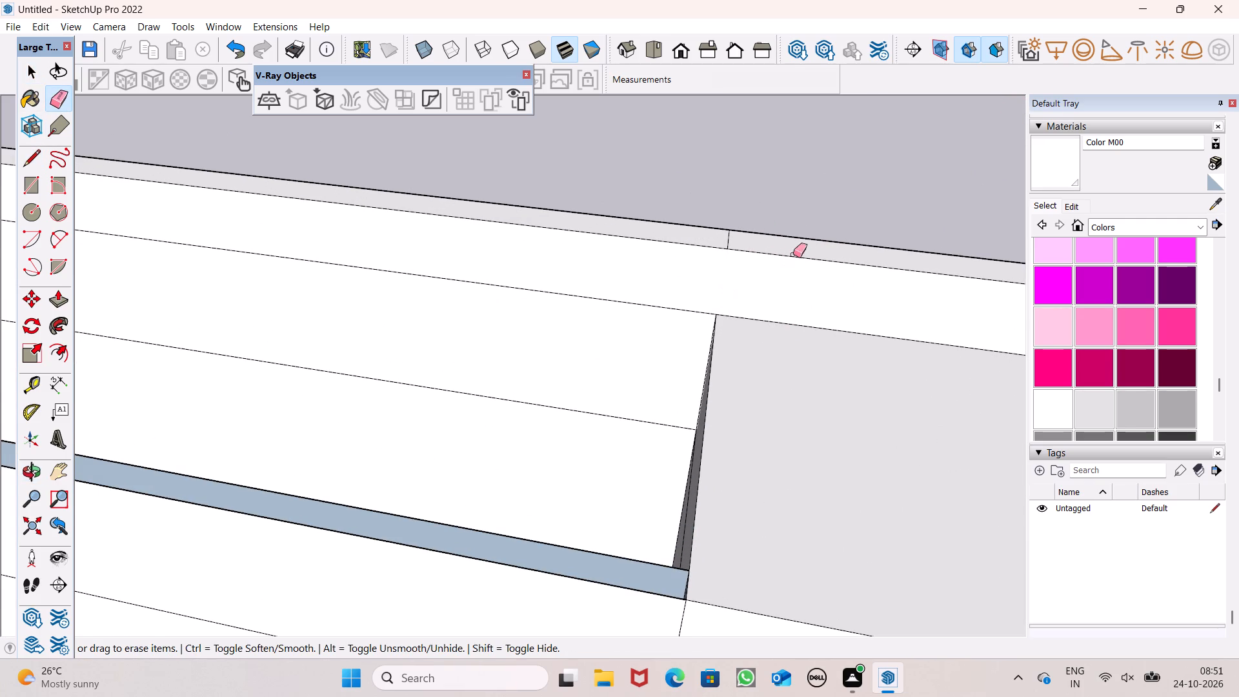
drag(730, 237, 725, 237)
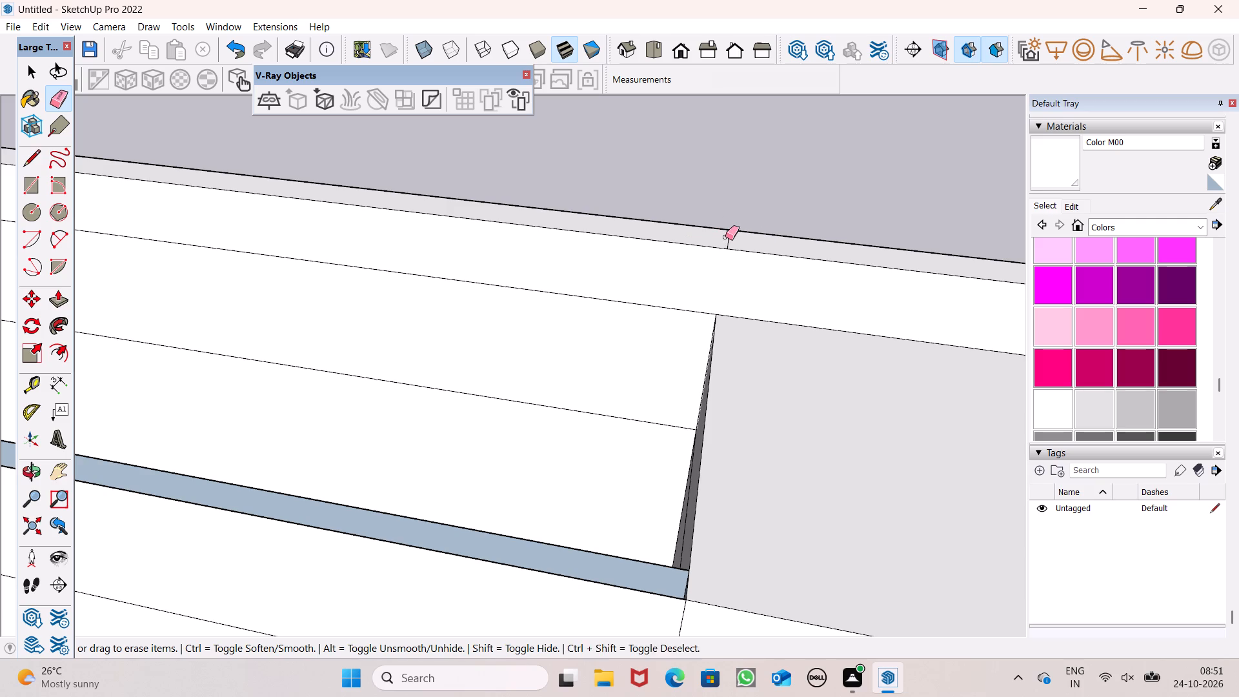
drag(725, 237, 722, 236)
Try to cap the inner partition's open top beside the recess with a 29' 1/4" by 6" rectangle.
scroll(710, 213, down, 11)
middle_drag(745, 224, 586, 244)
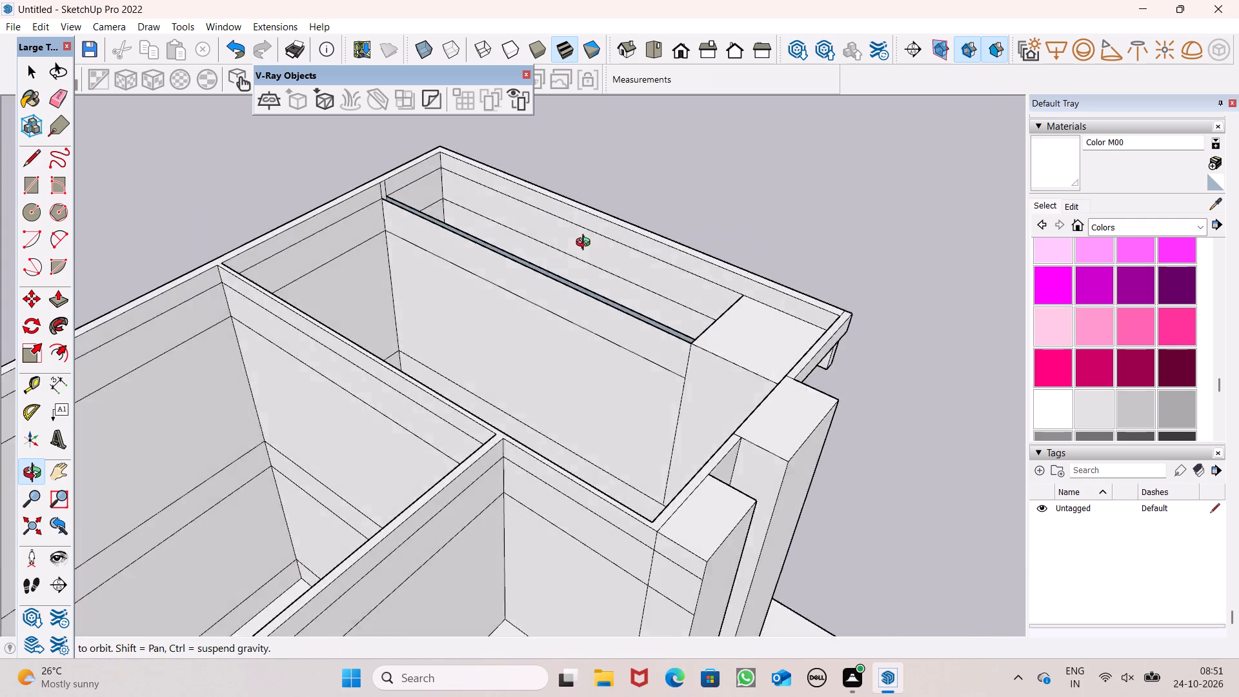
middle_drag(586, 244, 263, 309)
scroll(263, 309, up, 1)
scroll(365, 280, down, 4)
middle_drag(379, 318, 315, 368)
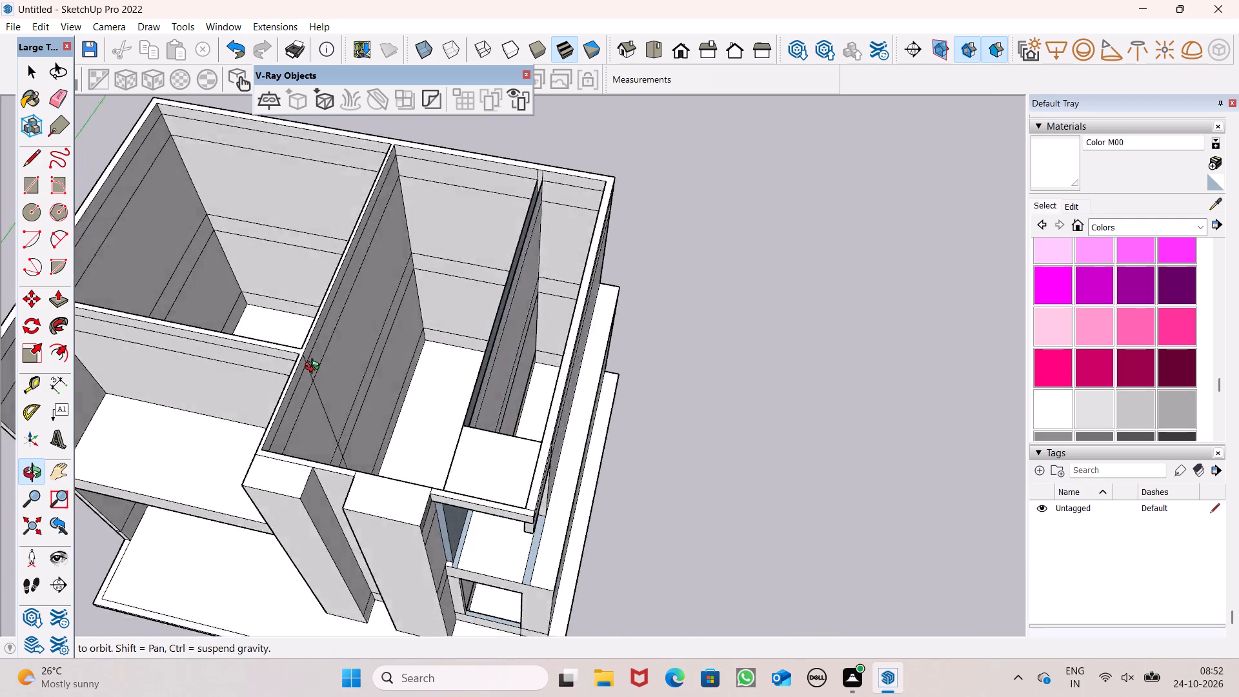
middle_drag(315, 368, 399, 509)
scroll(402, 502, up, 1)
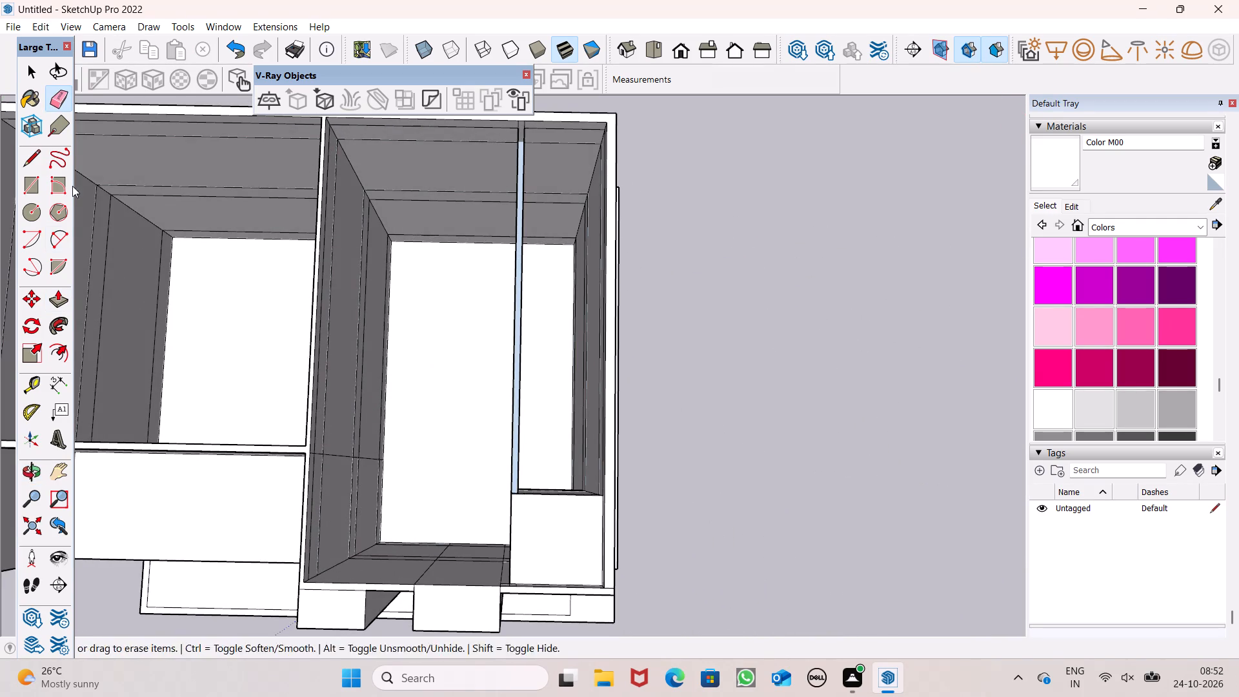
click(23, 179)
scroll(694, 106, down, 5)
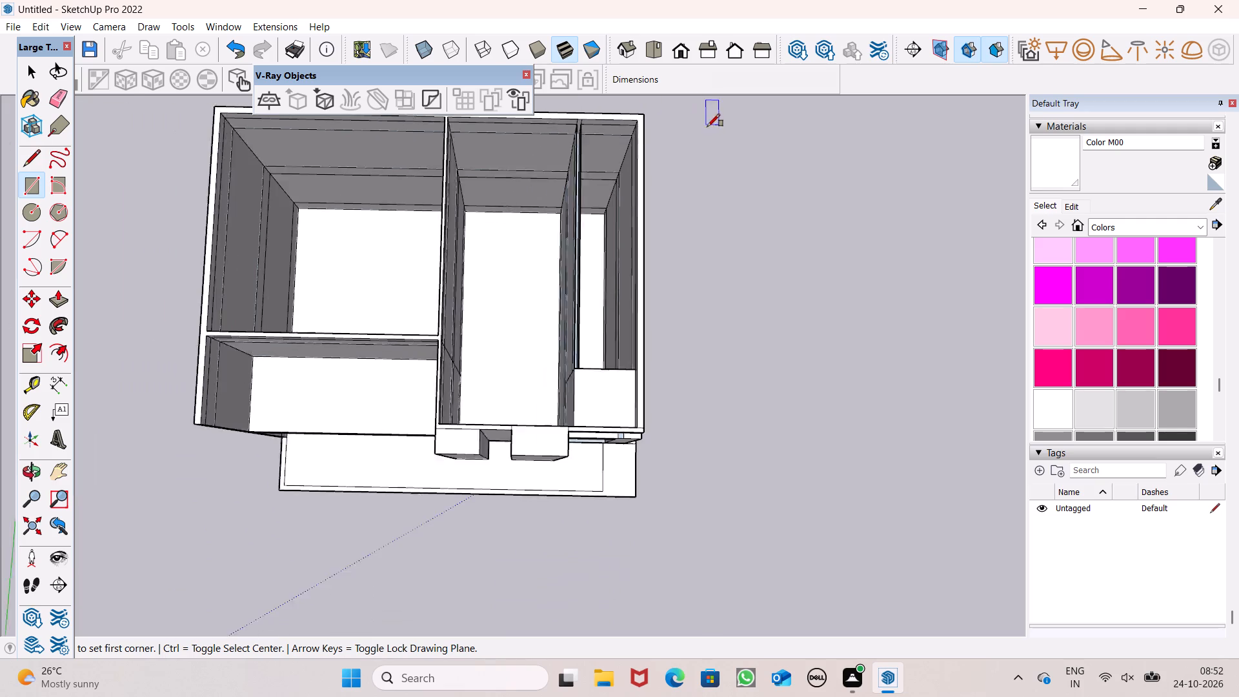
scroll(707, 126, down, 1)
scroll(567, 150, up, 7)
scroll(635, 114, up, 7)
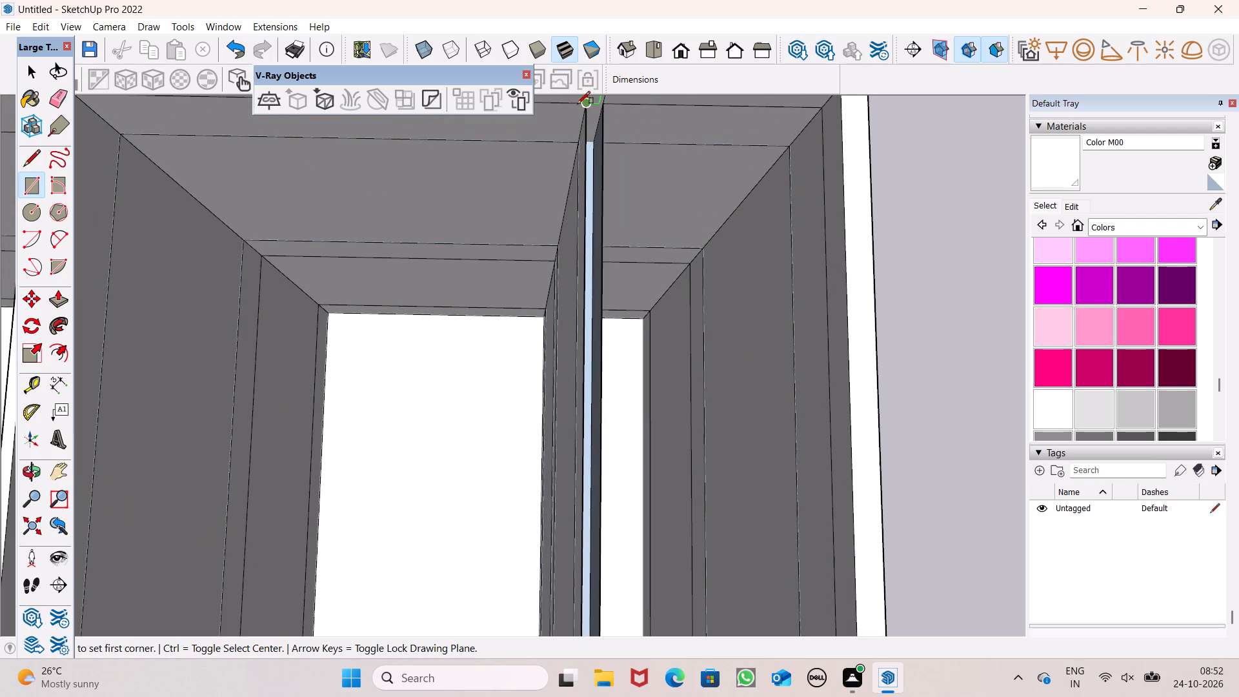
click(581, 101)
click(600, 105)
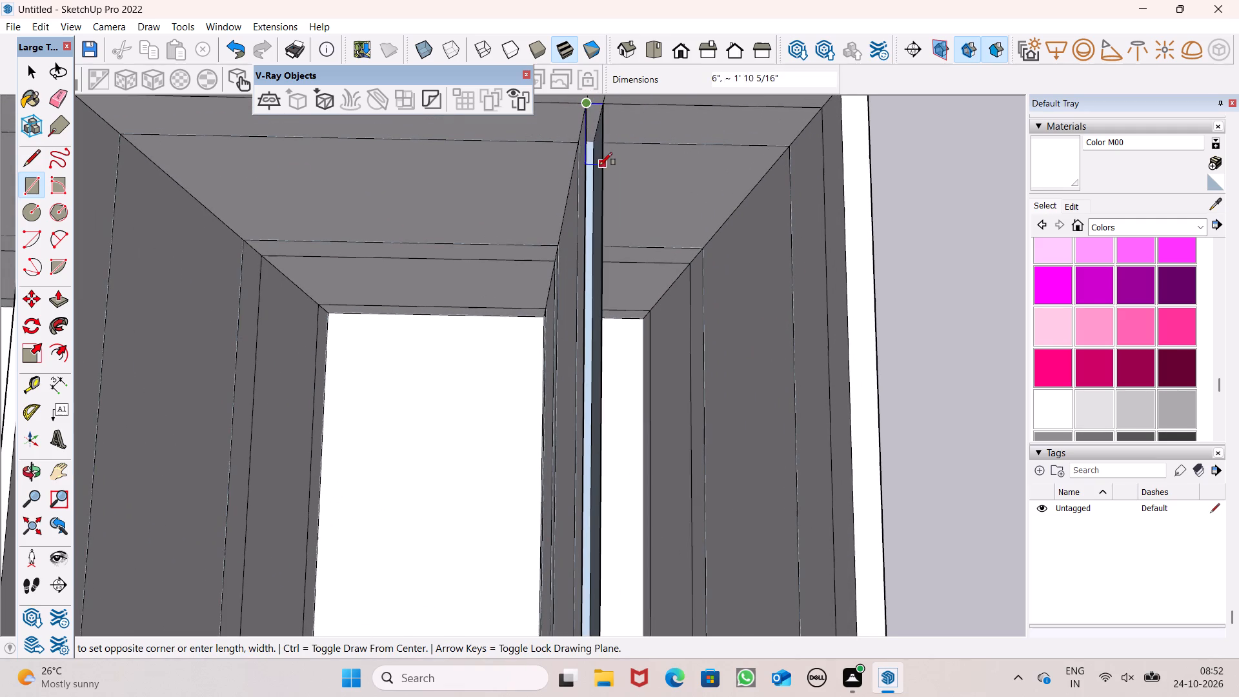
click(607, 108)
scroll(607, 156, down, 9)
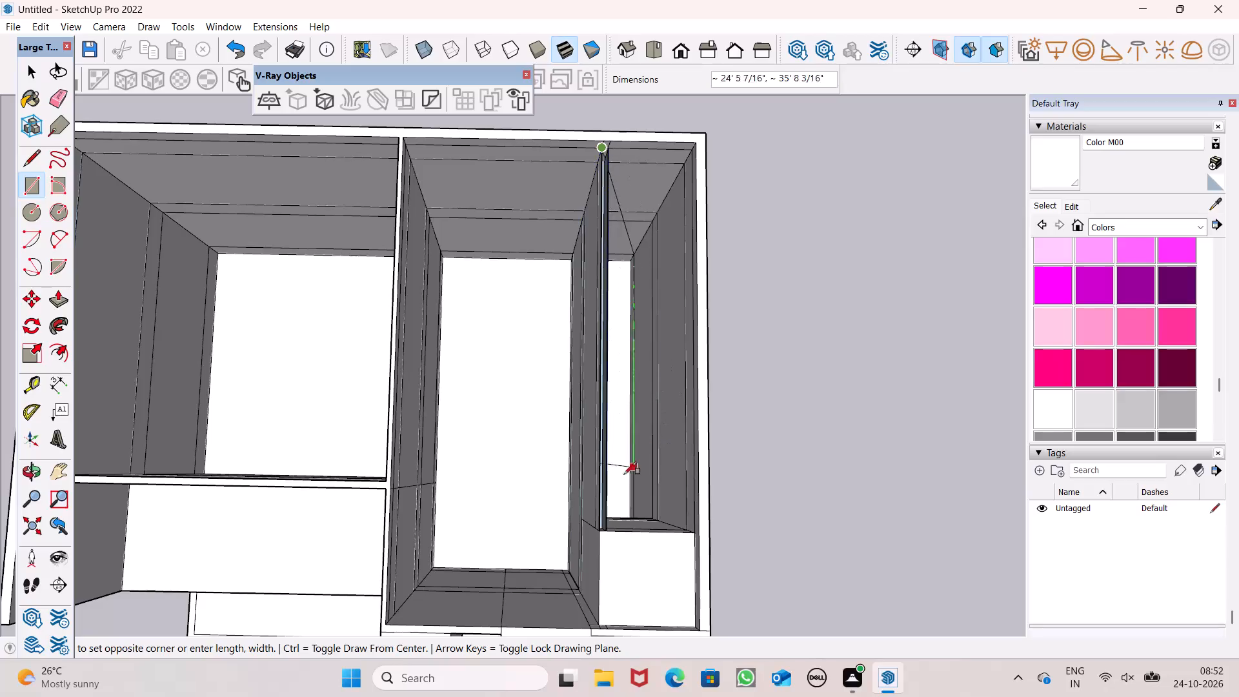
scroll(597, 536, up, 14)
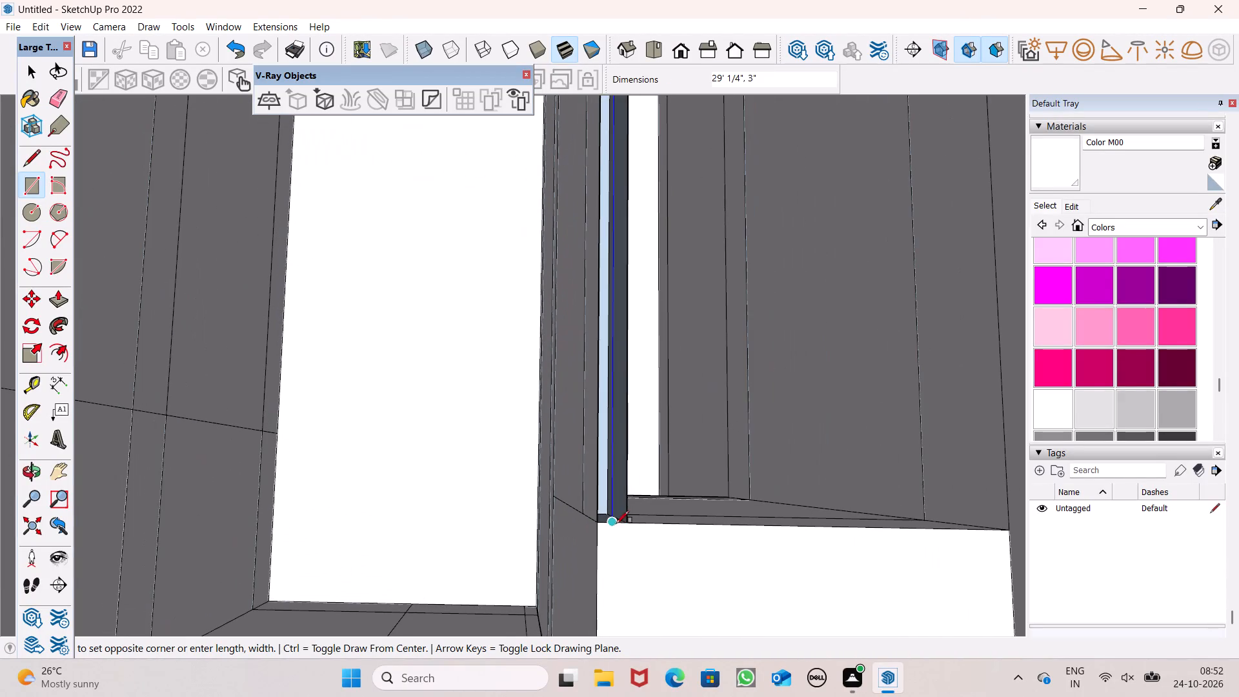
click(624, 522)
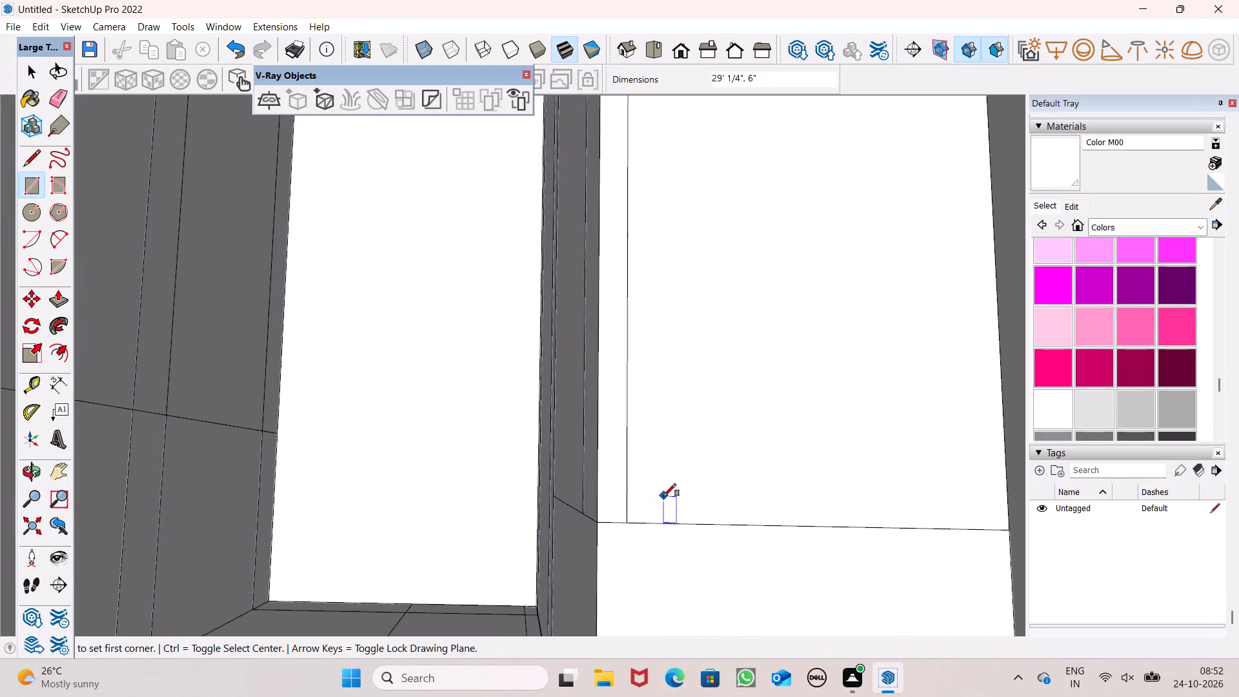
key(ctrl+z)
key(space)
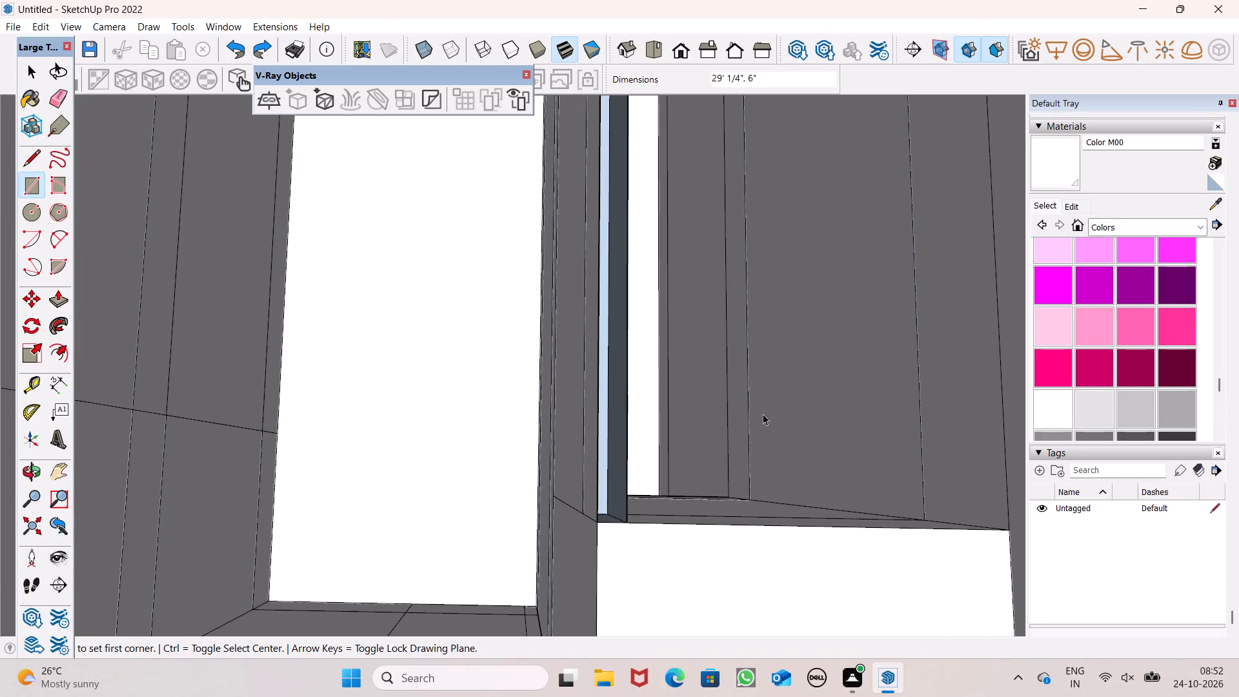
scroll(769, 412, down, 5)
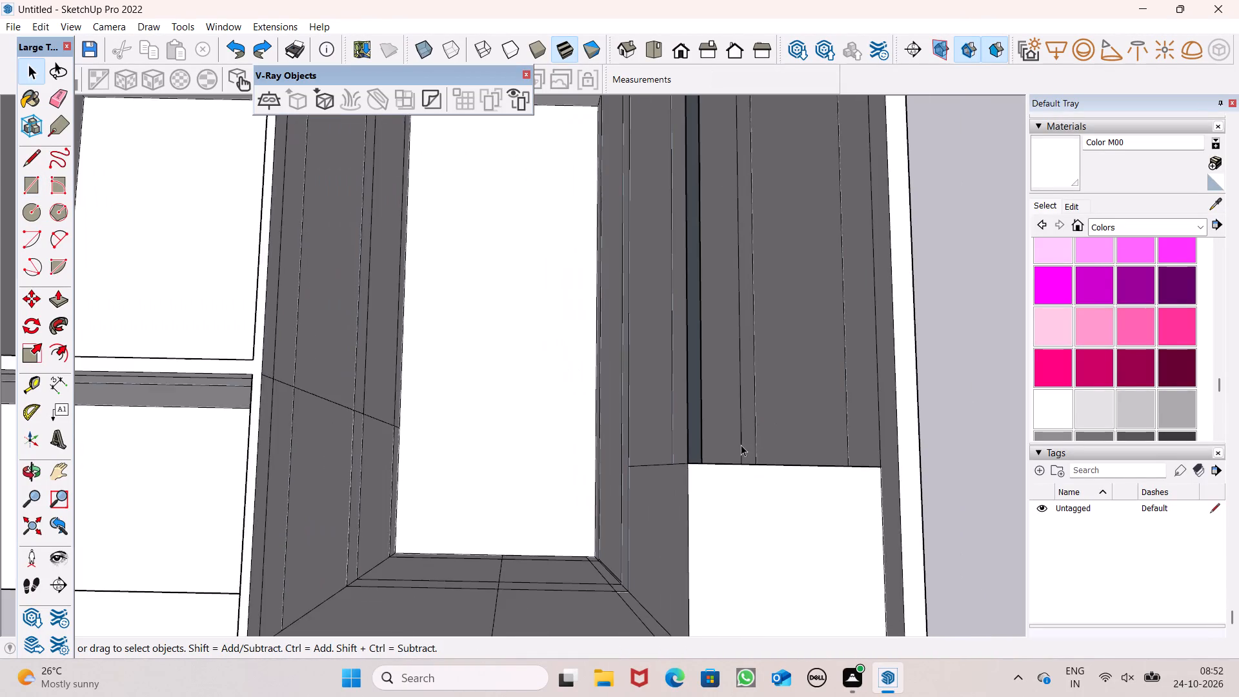
Erase the two line segments dividing the upper band from the rest of the side wall's outer face.
scroll(741, 449, down, 6)
middle_drag(706, 474, 410, 264)
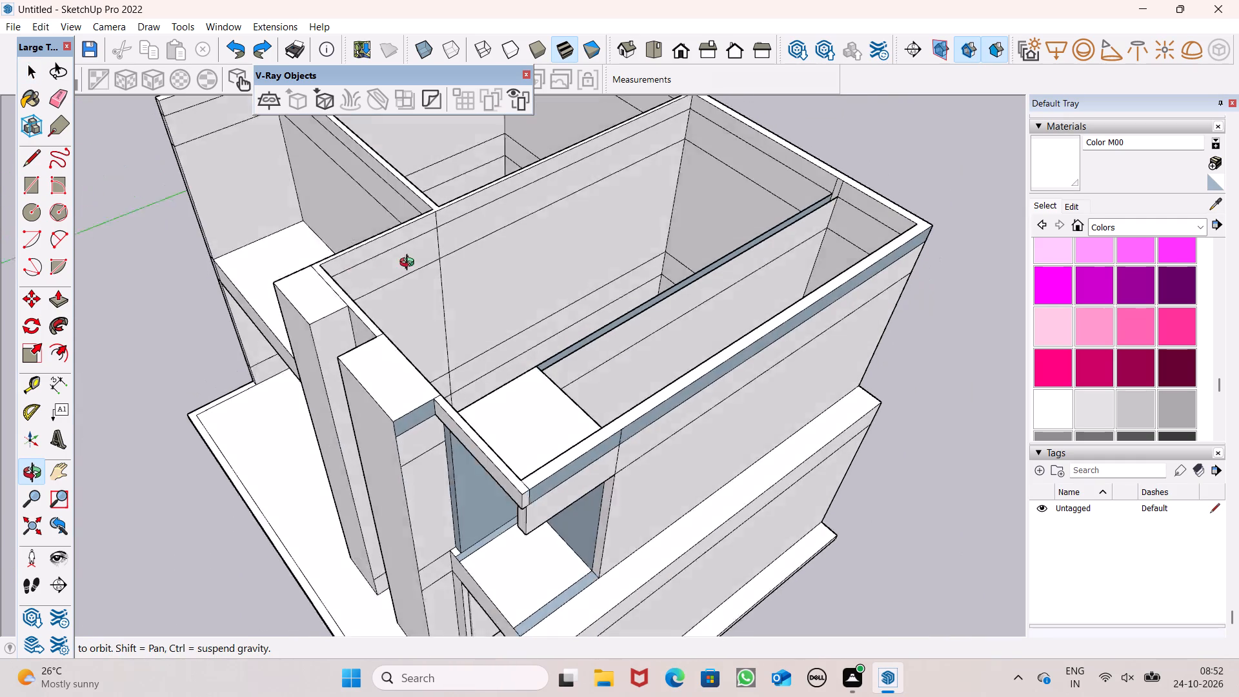
middle_drag(410, 264, 687, 77)
middle_click(687, 77)
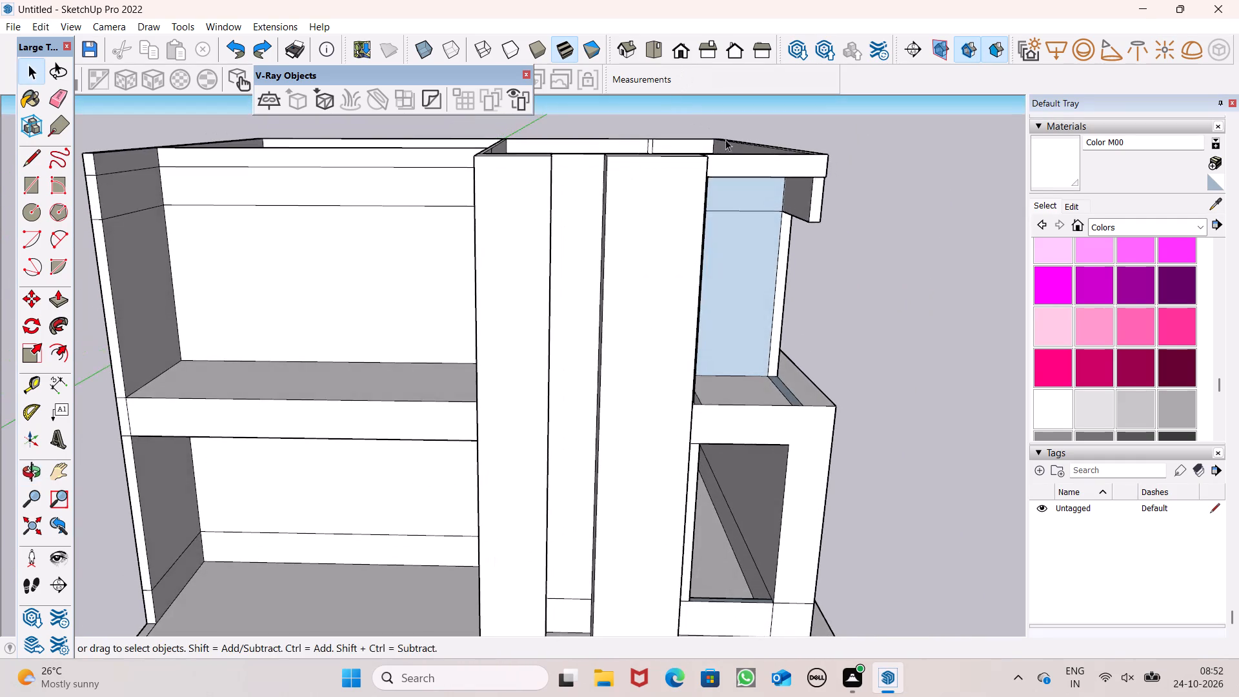
scroll(836, 169, up, 1)
middle_drag(836, 169, 560, 176)
scroll(576, 206, up, 8)
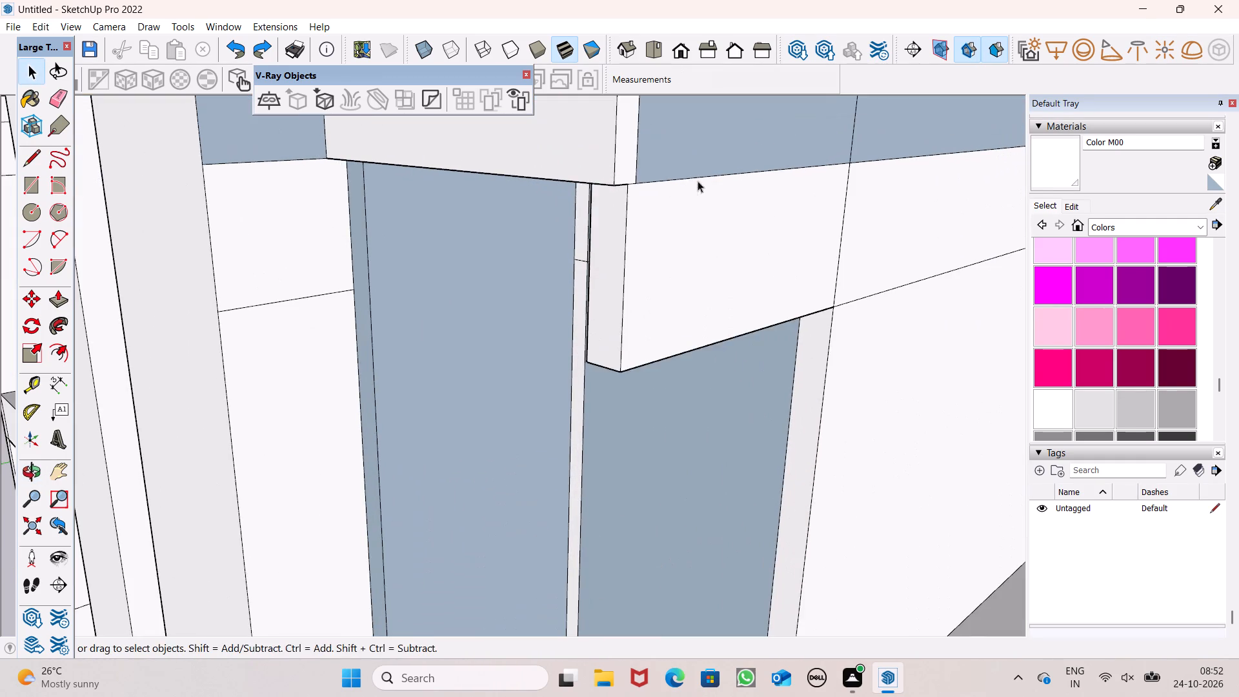
middle_drag(698, 181, 658, 217)
scroll(698, 181, up, 1)
middle_drag(635, 225, 529, 237)
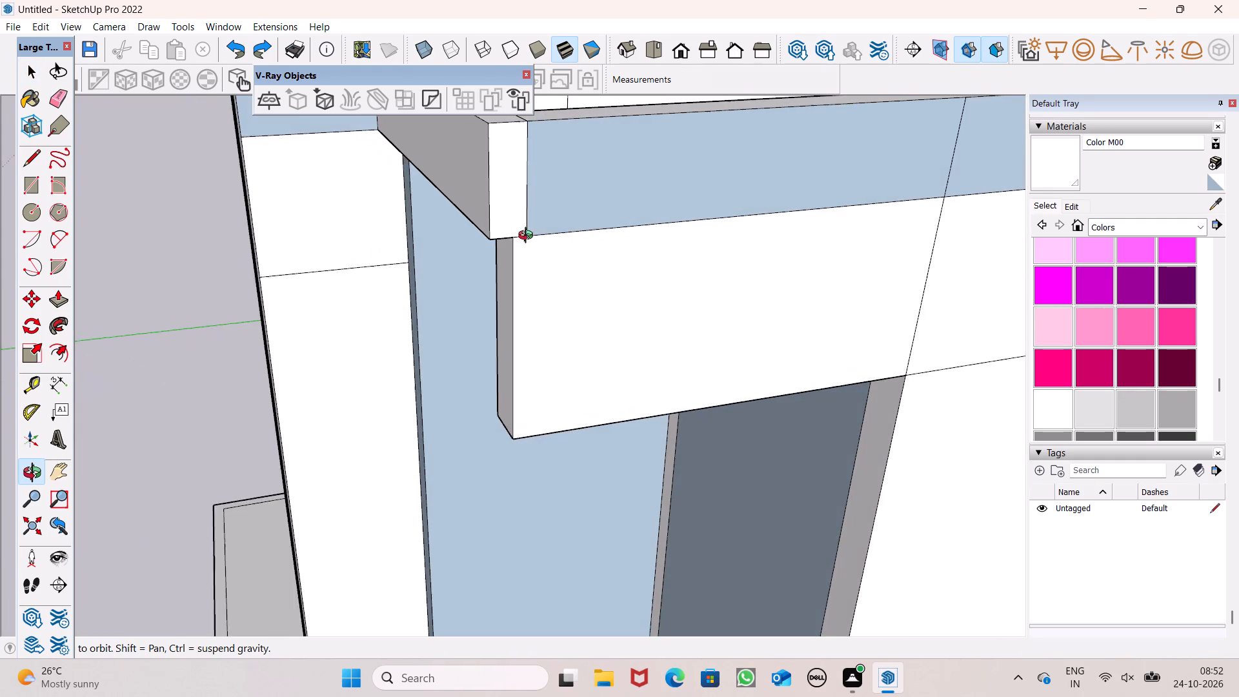
middle_drag(529, 237, 527, 234)
click(66, 101)
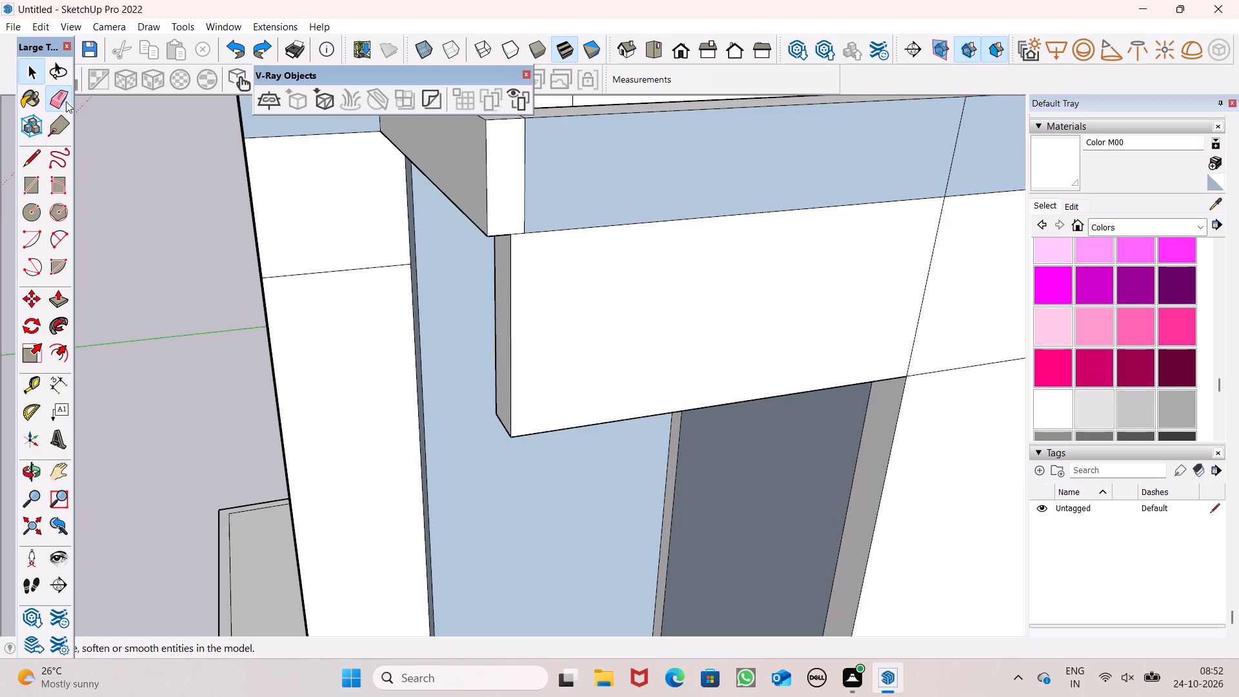
drag(587, 247, 577, 197)
scroll(562, 270, down, 6)
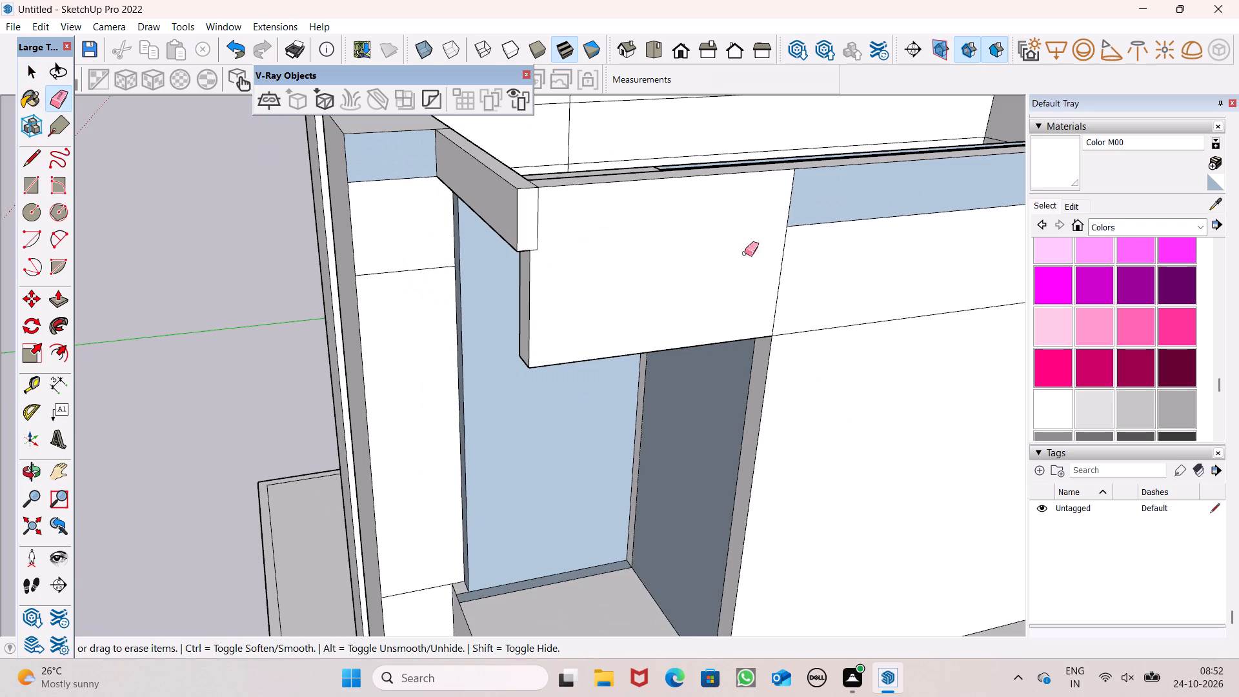
drag(830, 234, 826, 218)
Push the side wall's upper end face back about 6 5/16" behind the front recess beam.
scroll(703, 236, down, 6)
middle_drag(696, 266, 716, 405)
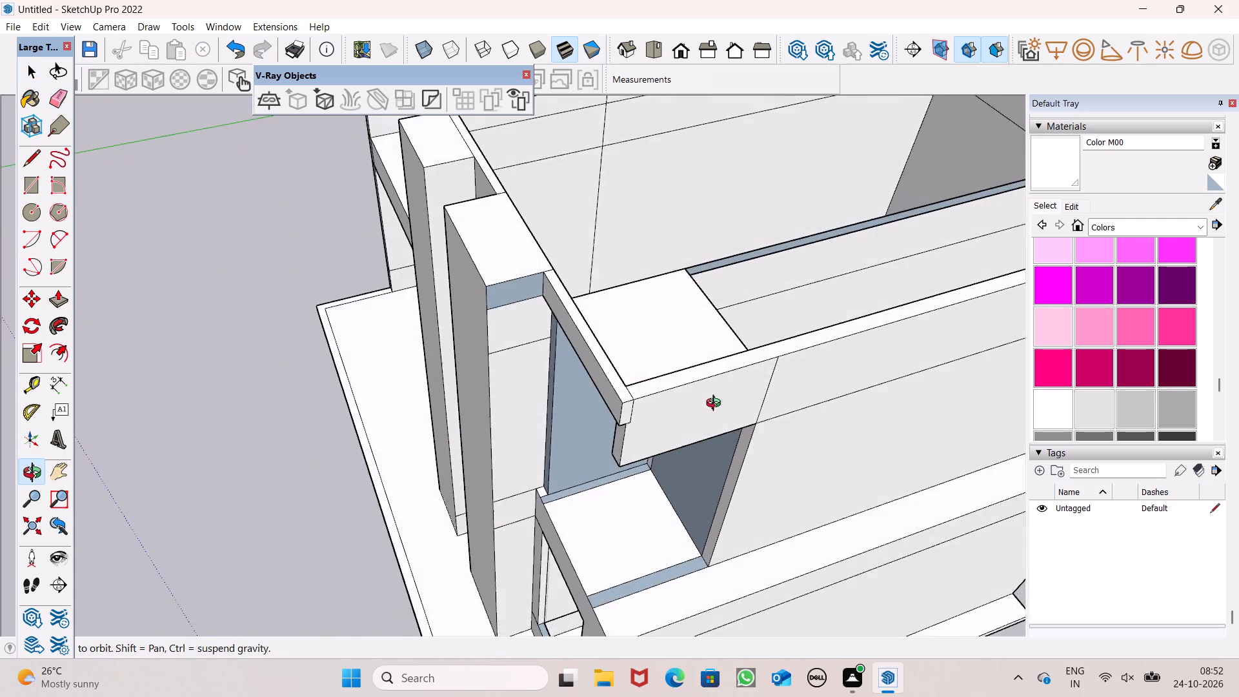
middle_drag(716, 405, 792, 273)
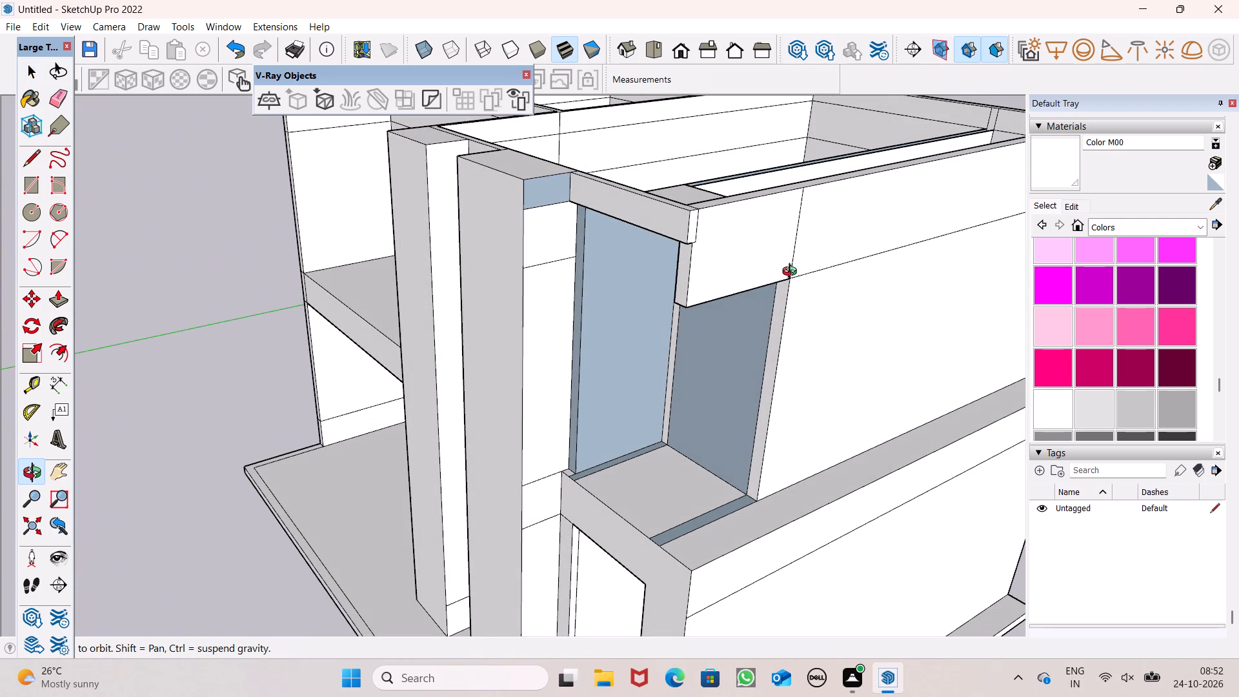
middle_drag(792, 273, 740, 260)
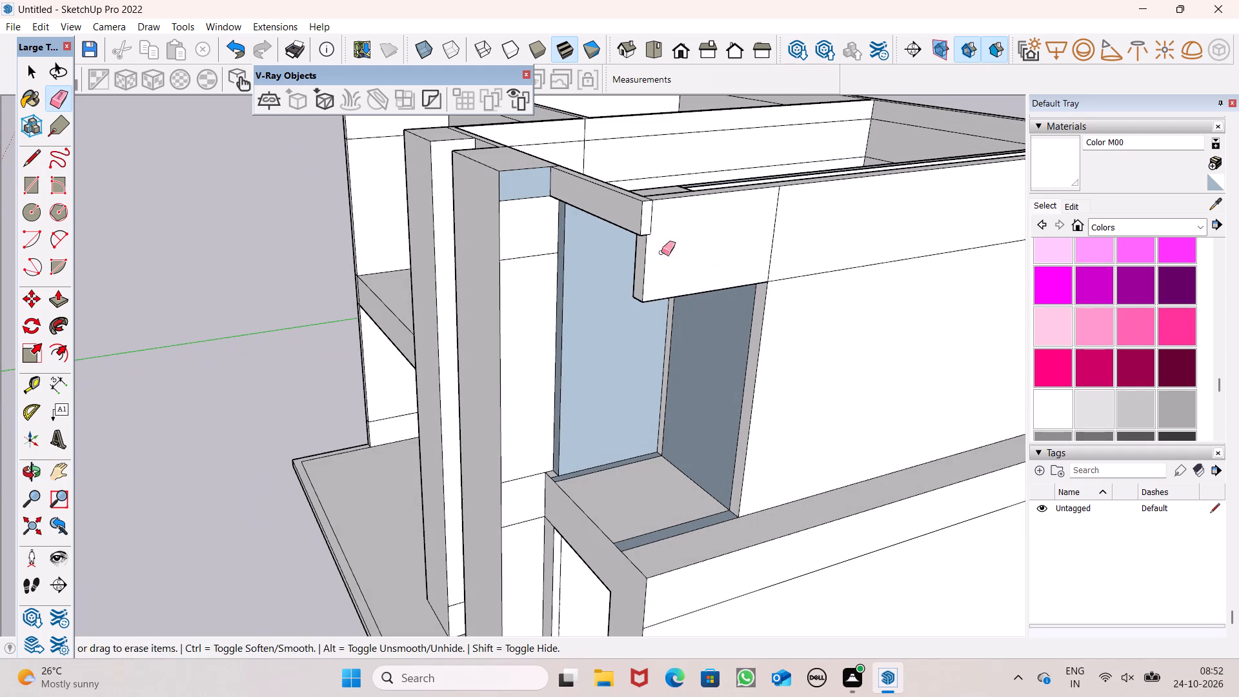
scroll(593, 154, down, 1)
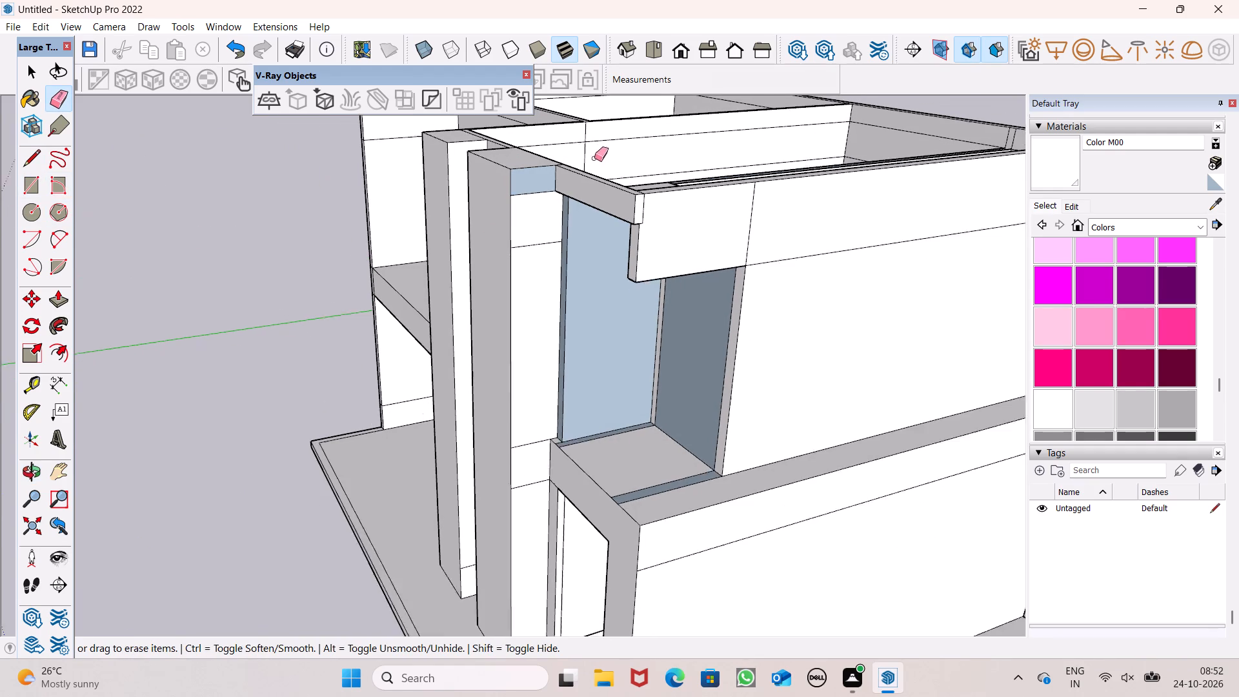
scroll(594, 158, down, 1)
middle_drag(652, 210, 787, 193)
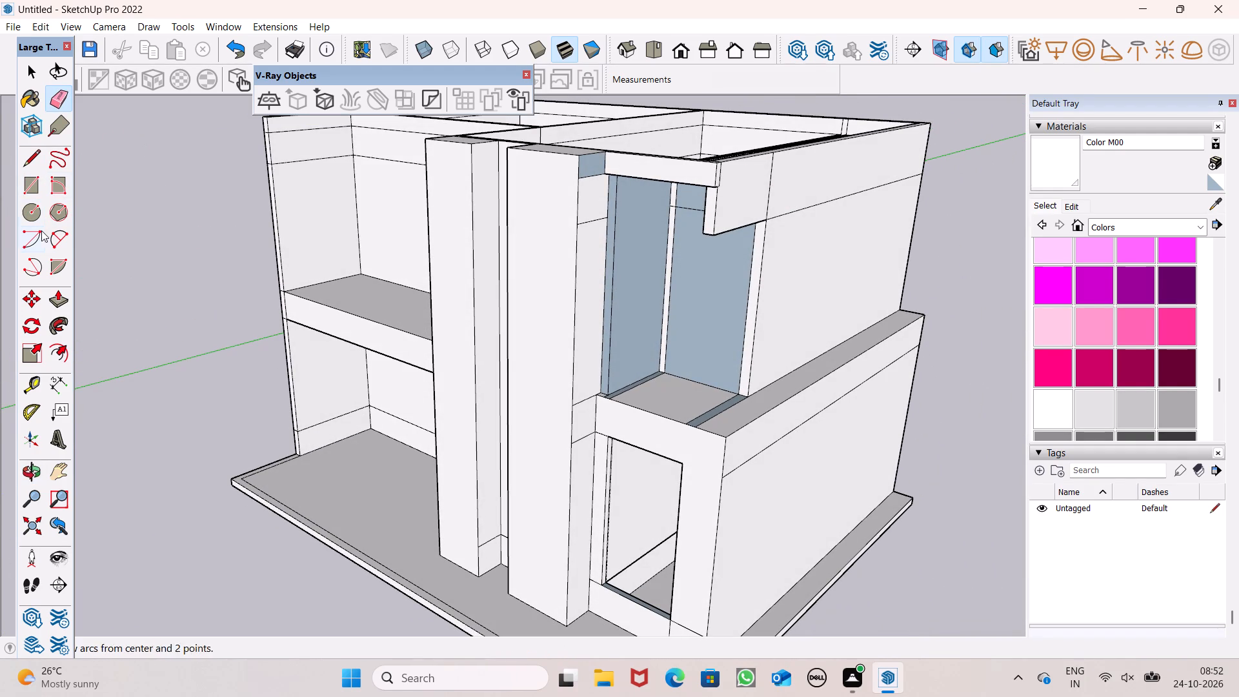
click(65, 298)
scroll(748, 163, up, 6)
middle_drag(719, 176, 710, 275)
scroll(710, 278, up, 5)
drag(709, 277, 691, 257)
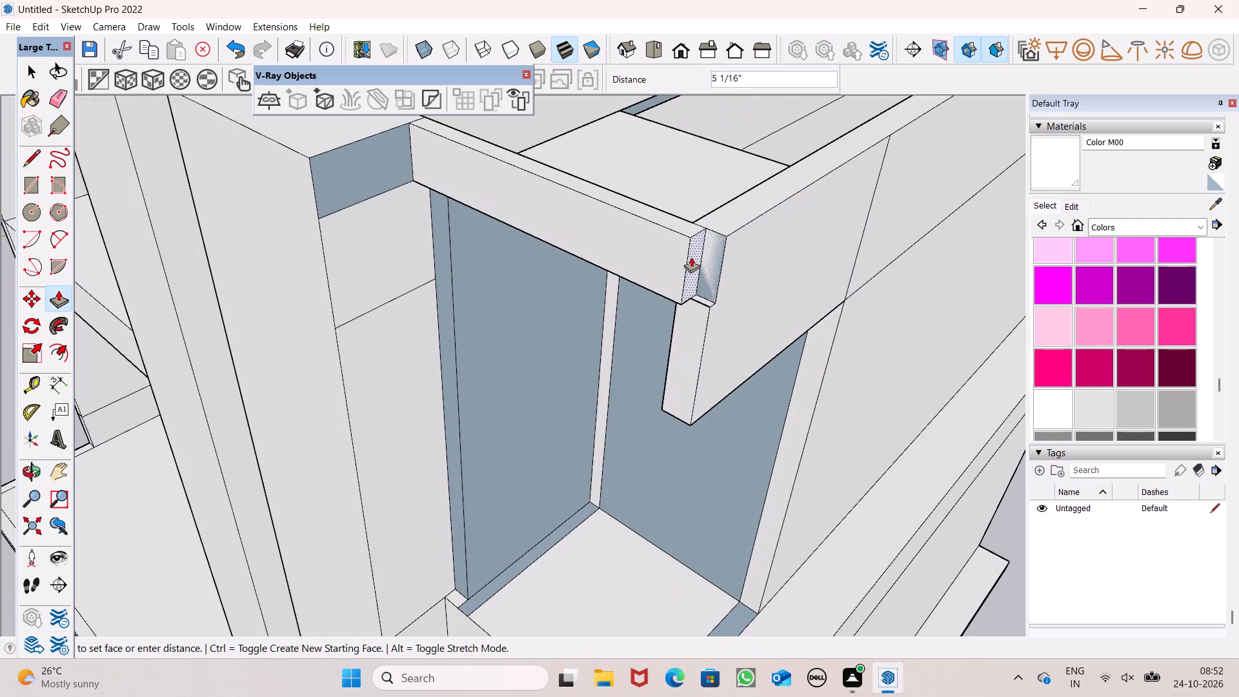
drag(691, 257, 703, 227)
Push the front recess beam's end face back 2 11/16" to the side wall's inner edge.
middle_drag(710, 276, 731, 314)
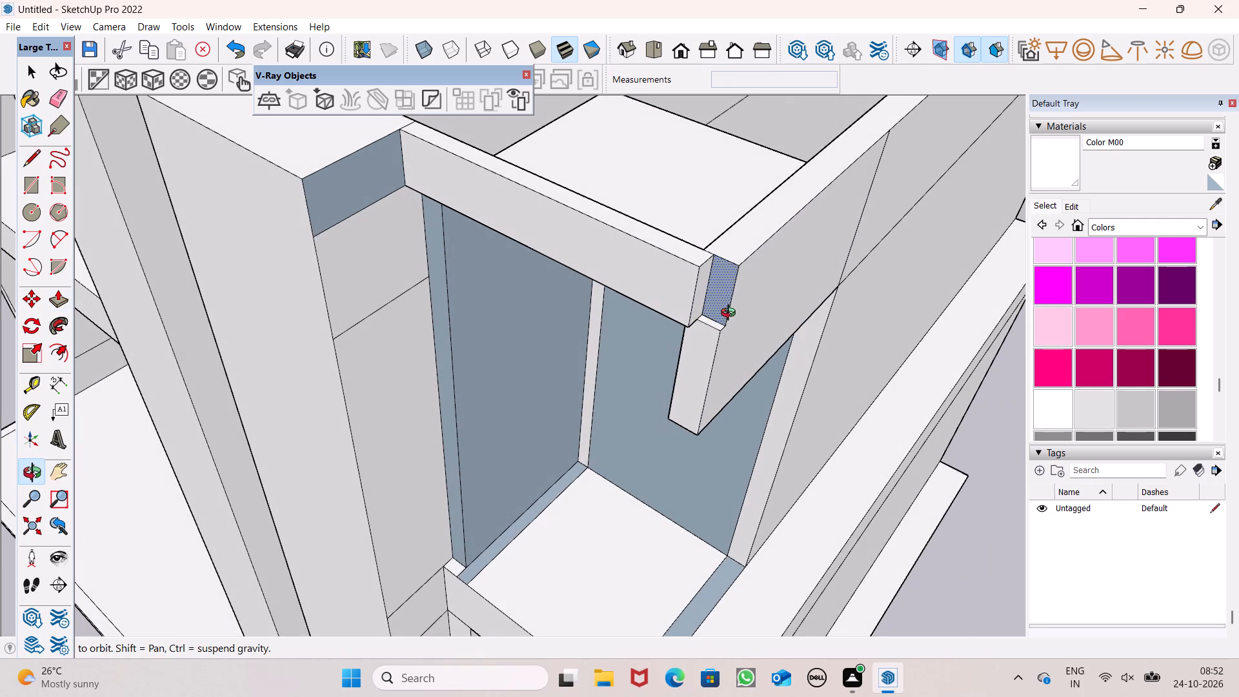
middle_drag(731, 314, 733, 314)
scroll(734, 230, down, 2)
middle_drag(731, 254, 735, 330)
scroll(725, 336, up, 6)
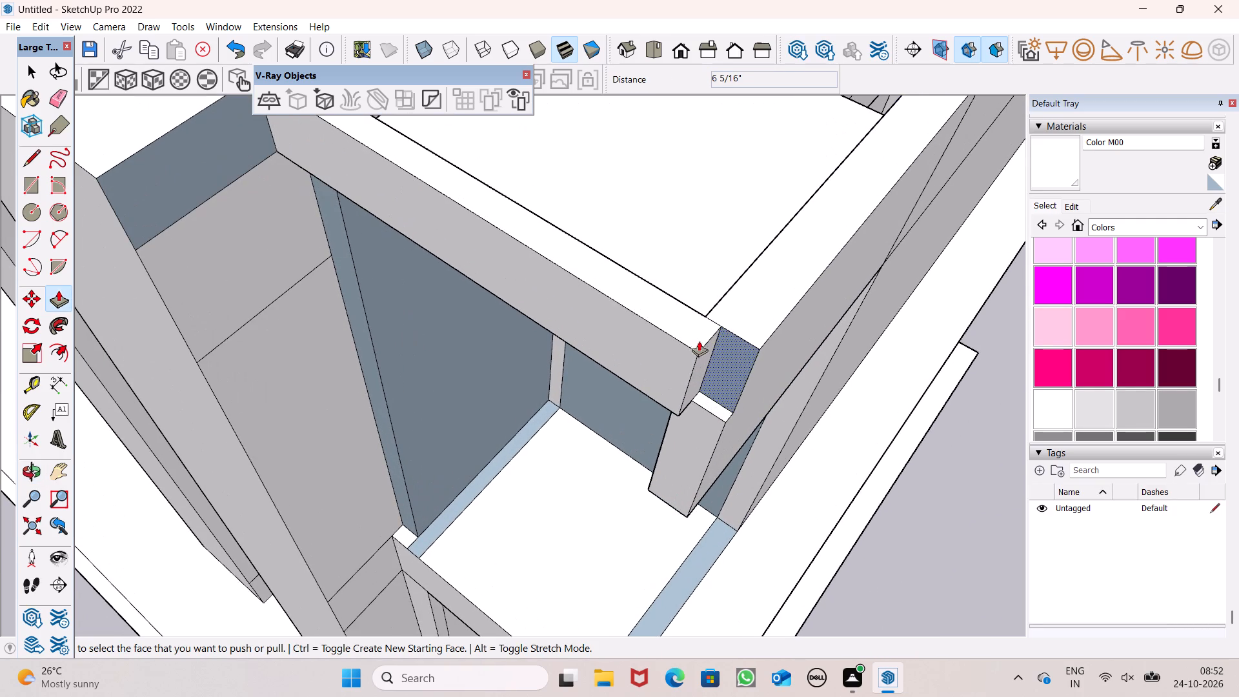
drag(703, 354, 707, 315)
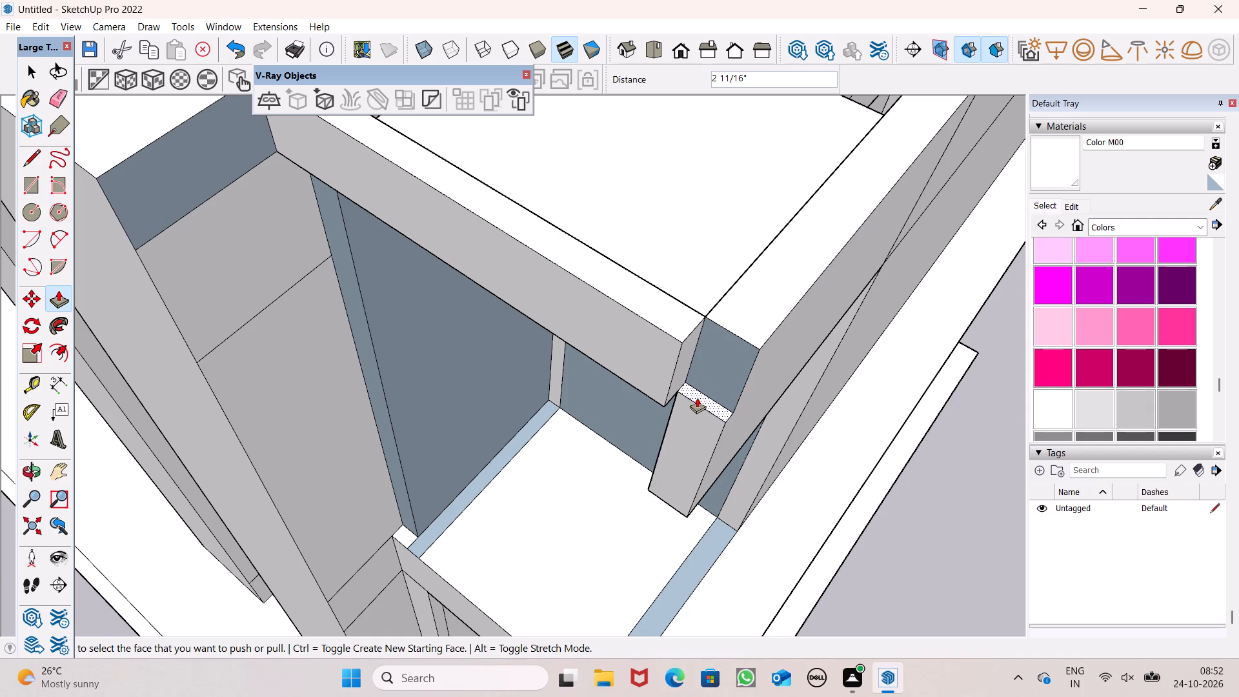
Raise the hanging side section 1' 5 7/16" to the wall top and pull its end face out 3 3/4" to the front beam.
drag(697, 398, 734, 336)
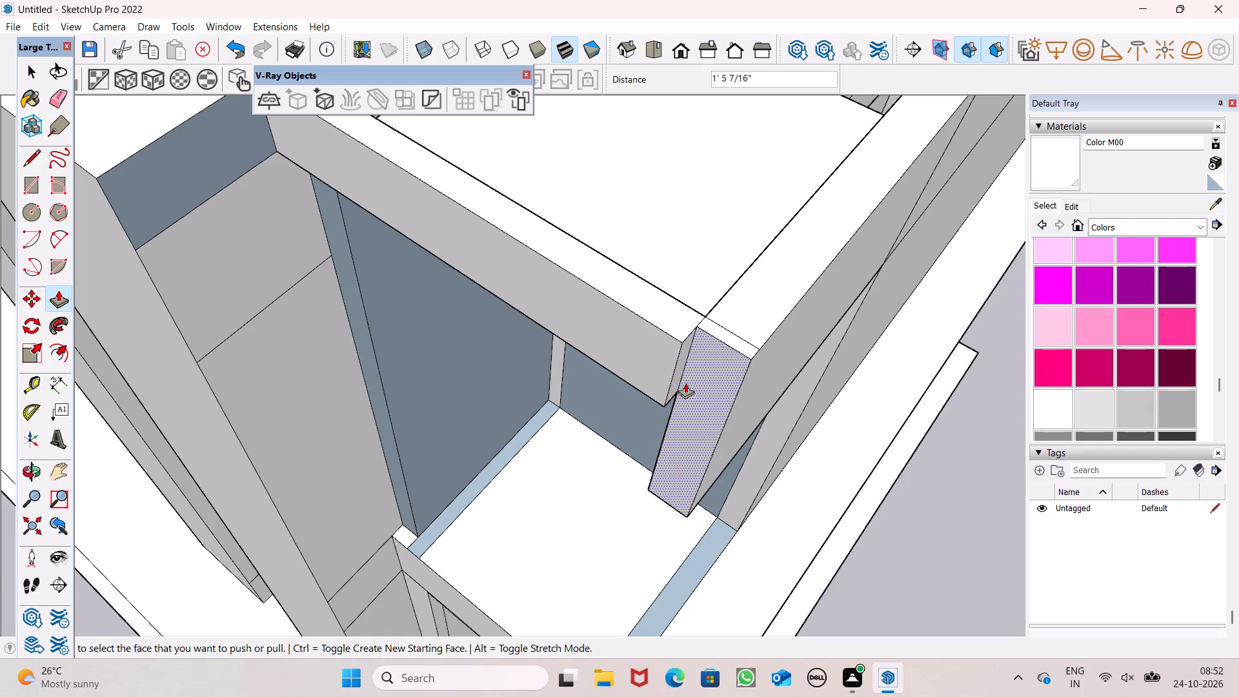
drag(690, 380, 673, 379)
Pull the hanging side section's underside down toward the lower slab, undoing the stray push on the lower wall's upper band.
scroll(657, 289, down, 6)
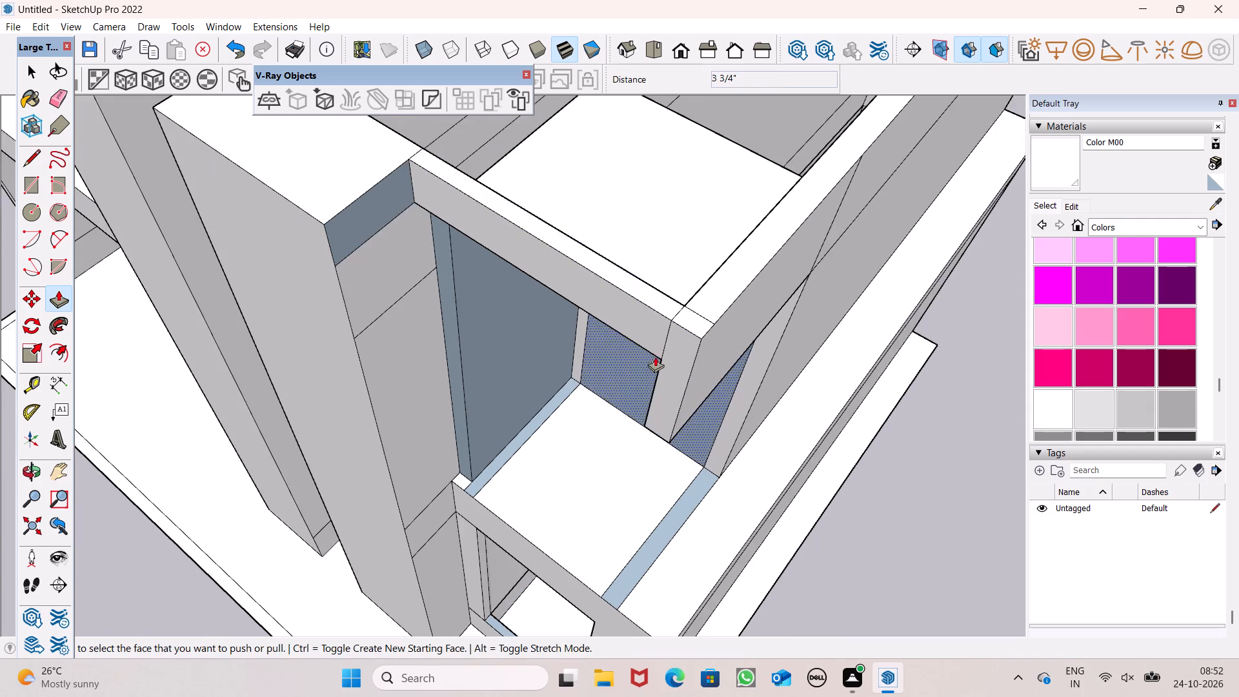
middle_drag(655, 347, 588, 126)
scroll(597, 134, up, 2)
scroll(609, 225, down, 5)
scroll(685, 226, down, 3)
middle_drag(705, 298, 712, 195)
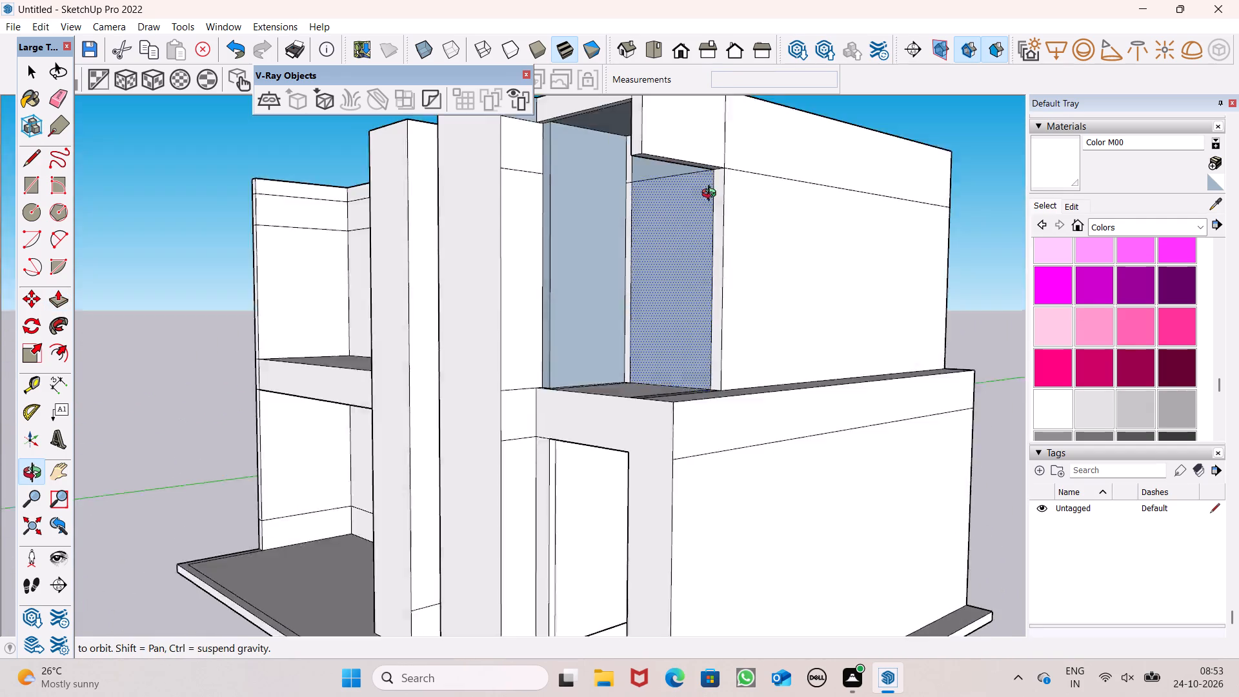
middle_drag(712, 195, 718, 163)
scroll(715, 172, up, 1)
drag(687, 128, 698, 258)
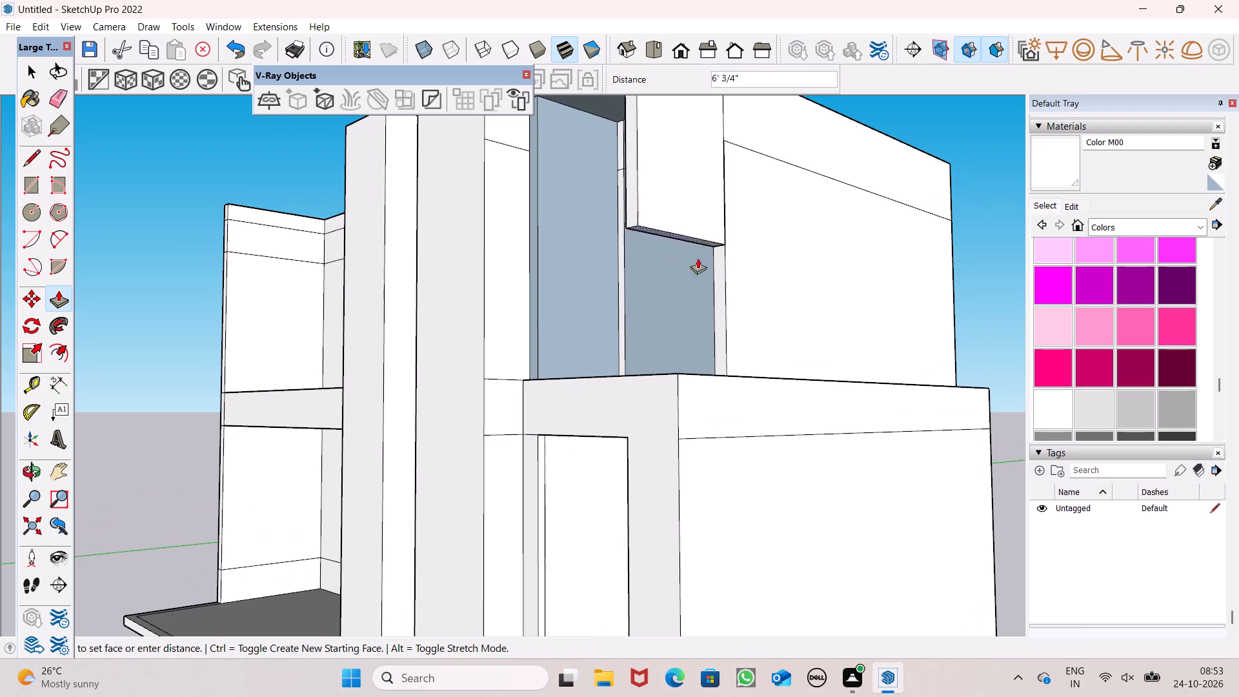
drag(698, 258, 696, 374)
drag(696, 374, 692, 381)
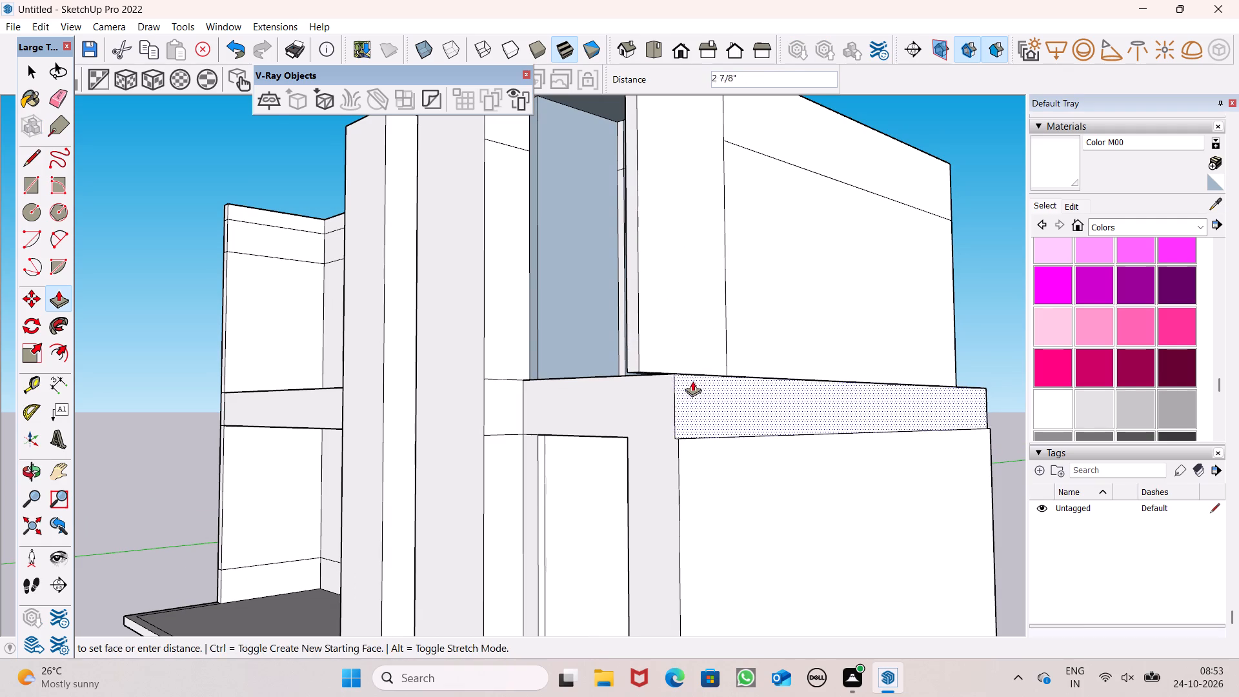
drag(692, 381, 690, 381)
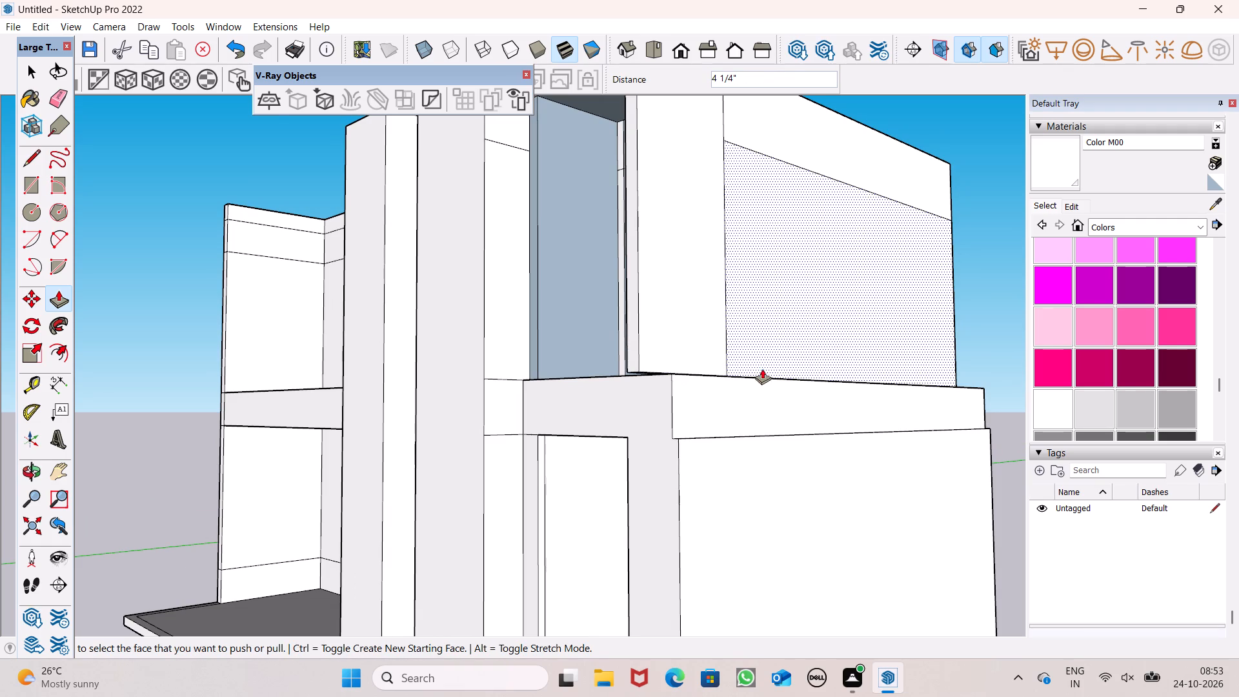
key(ctrl+z)
Close the remaining gap under the extended side wall by pulling its underside down 1 13/16" and about 3/16" more.
middle_drag(736, 403, 869, 416)
scroll(873, 491, up, 1)
scroll(731, 382, up, 7)
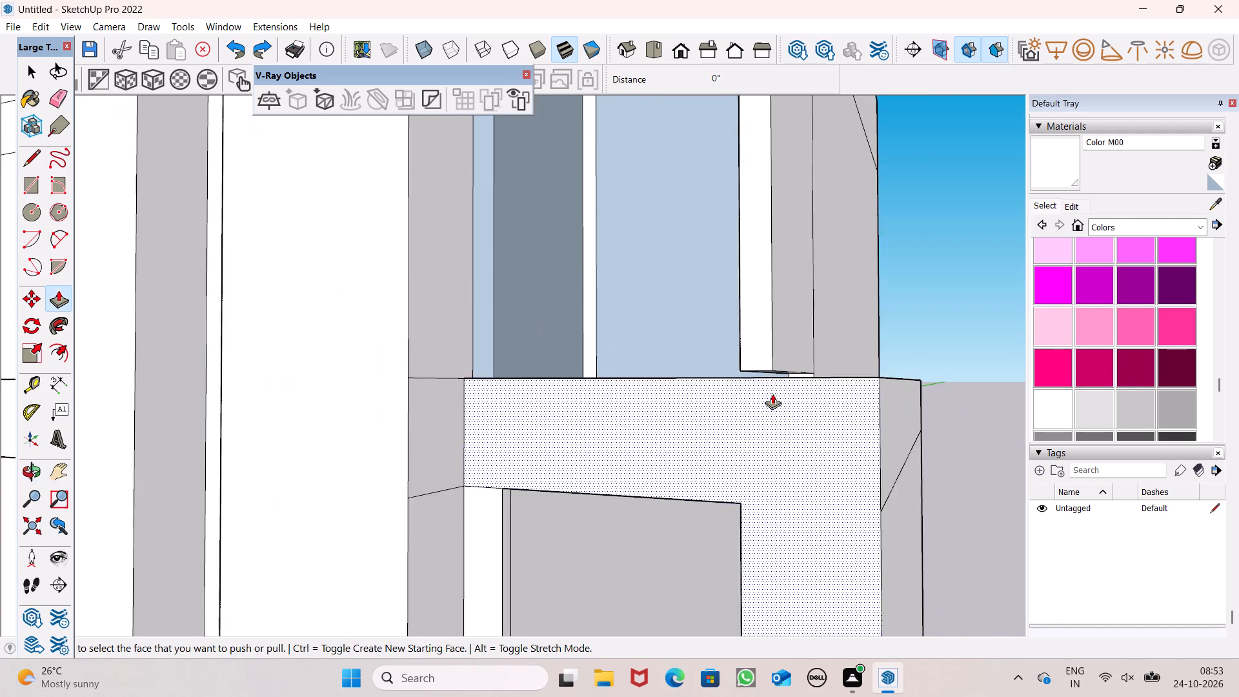
scroll(772, 394, up, 19)
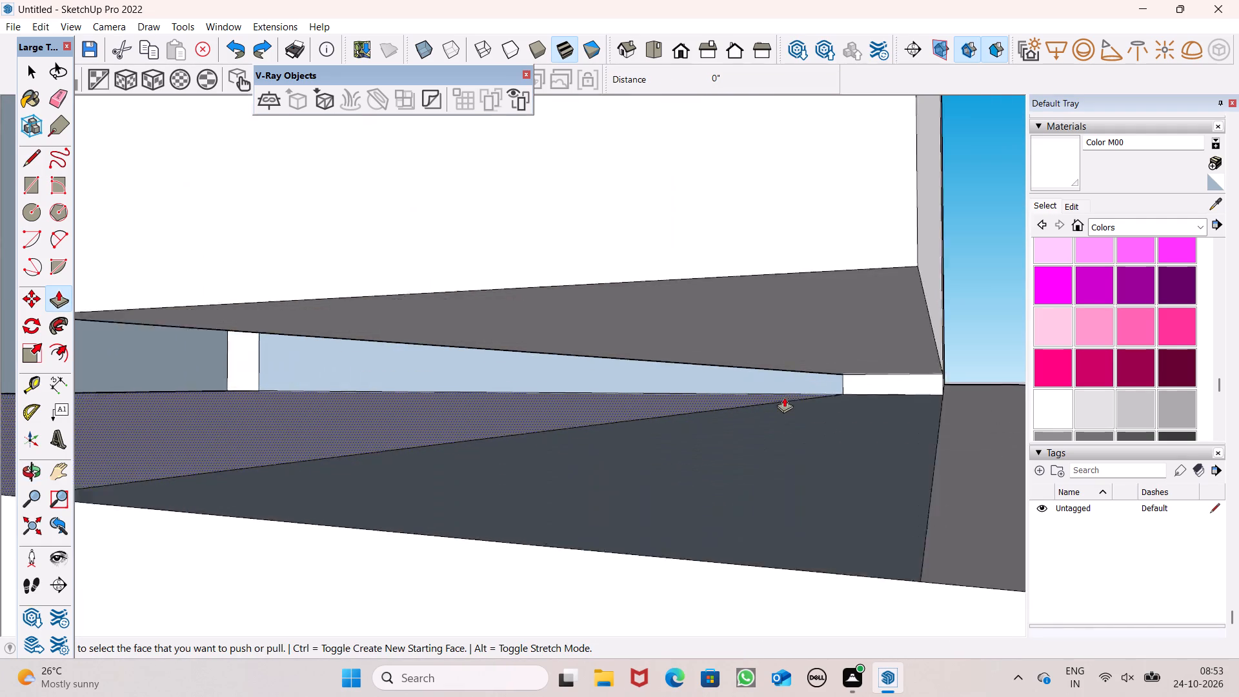
drag(811, 331, 820, 439)
scroll(851, 315, down, 6)
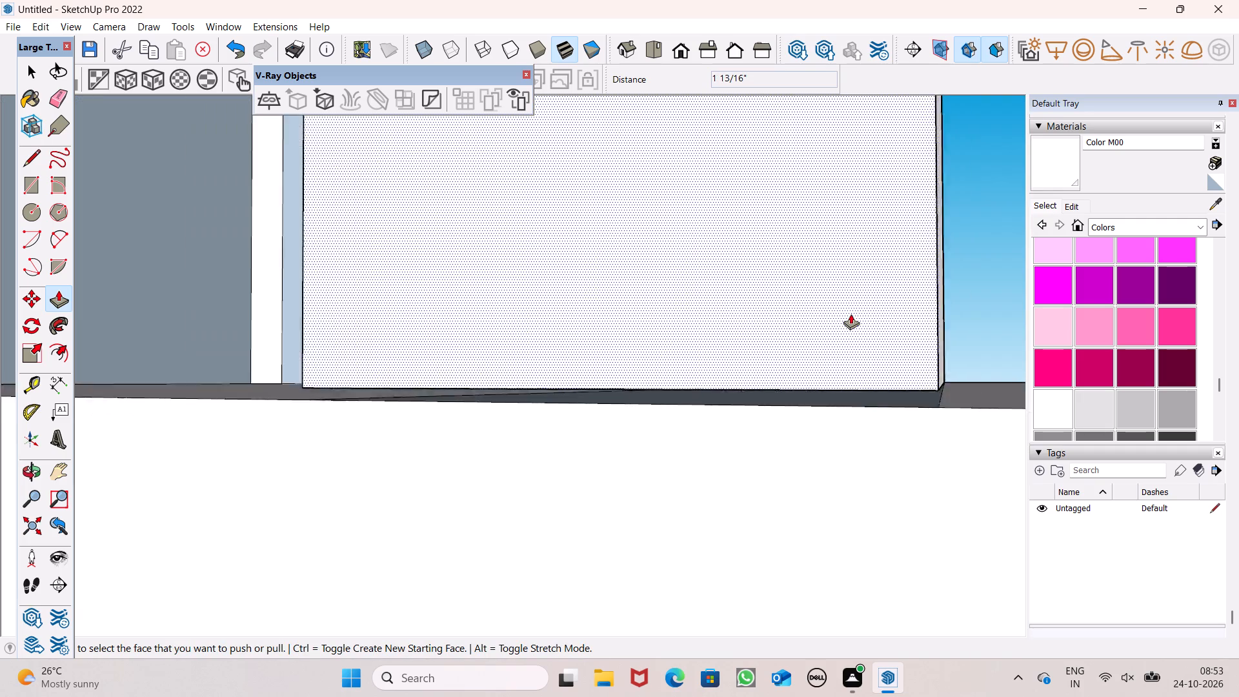
scroll(851, 314, down, 8)
scroll(835, 354, up, 8)
drag(868, 341, 870, 352)
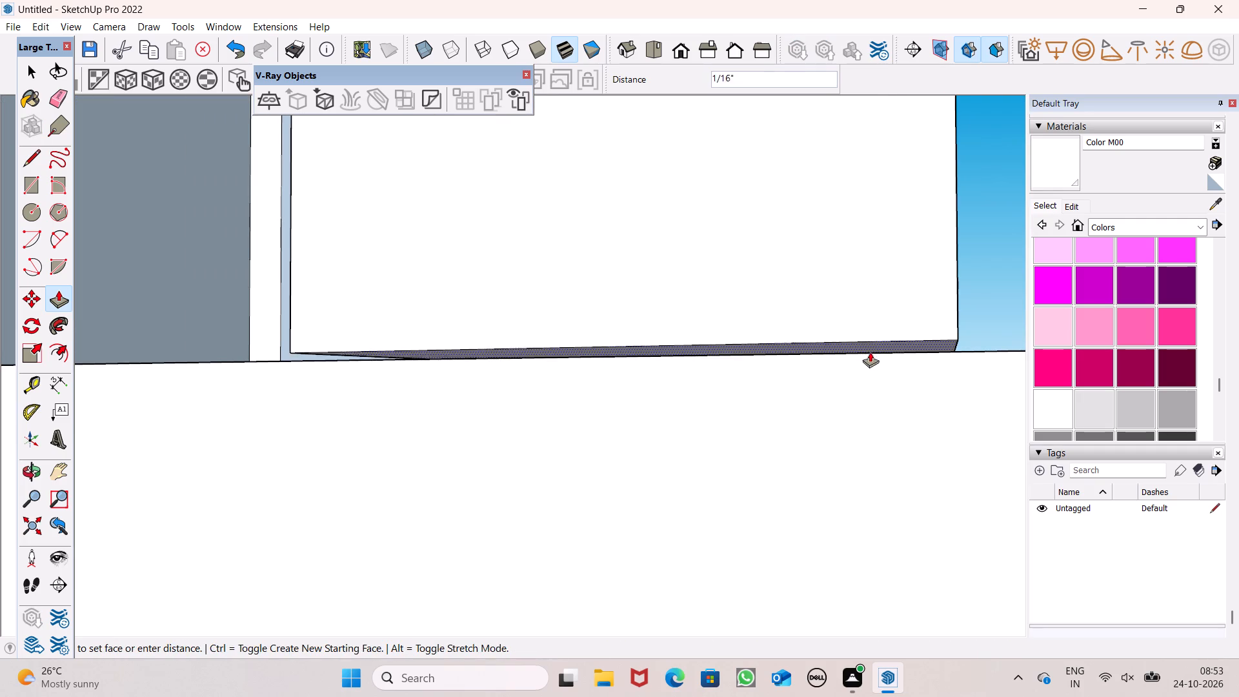
drag(870, 352, 871, 358)
Push the extended side wall's front end face back 3' 5", and pull it forward again by 10 1/16".
scroll(886, 279, down, 13)
middle_drag(851, 312, 895, 499)
scroll(894, 347, down, 2)
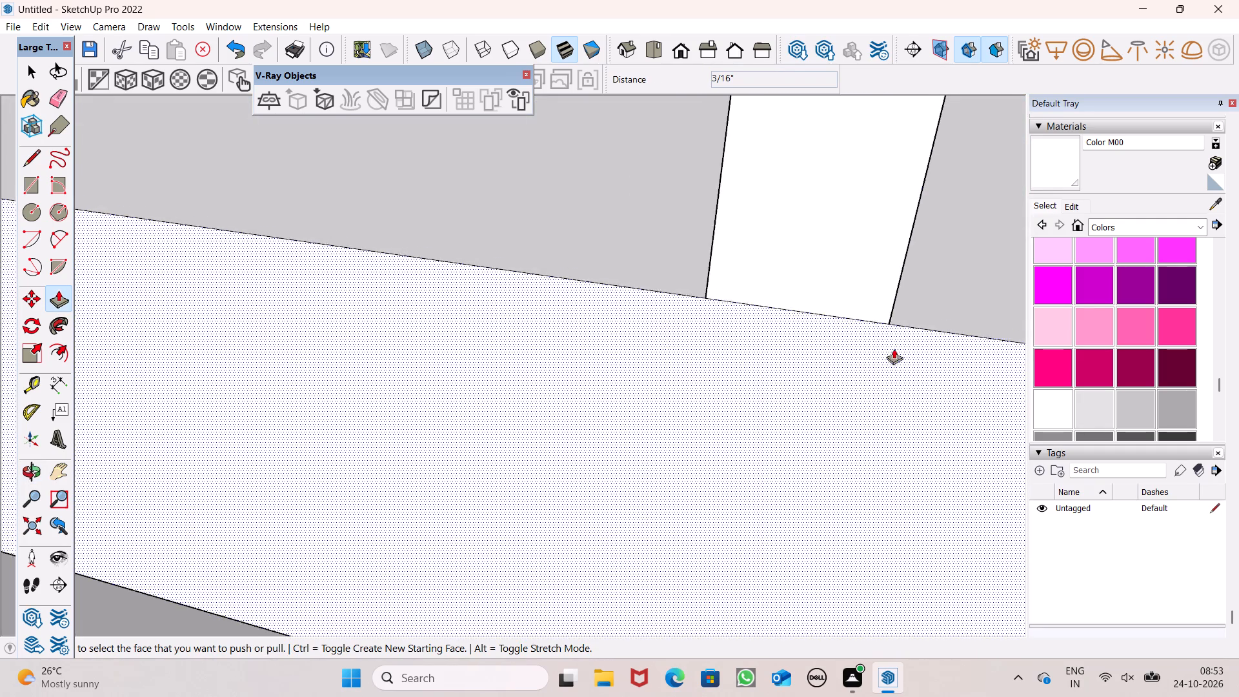
scroll(894, 348, down, 20)
scroll(894, 348, down, 12)
scroll(812, 372, down, 5)
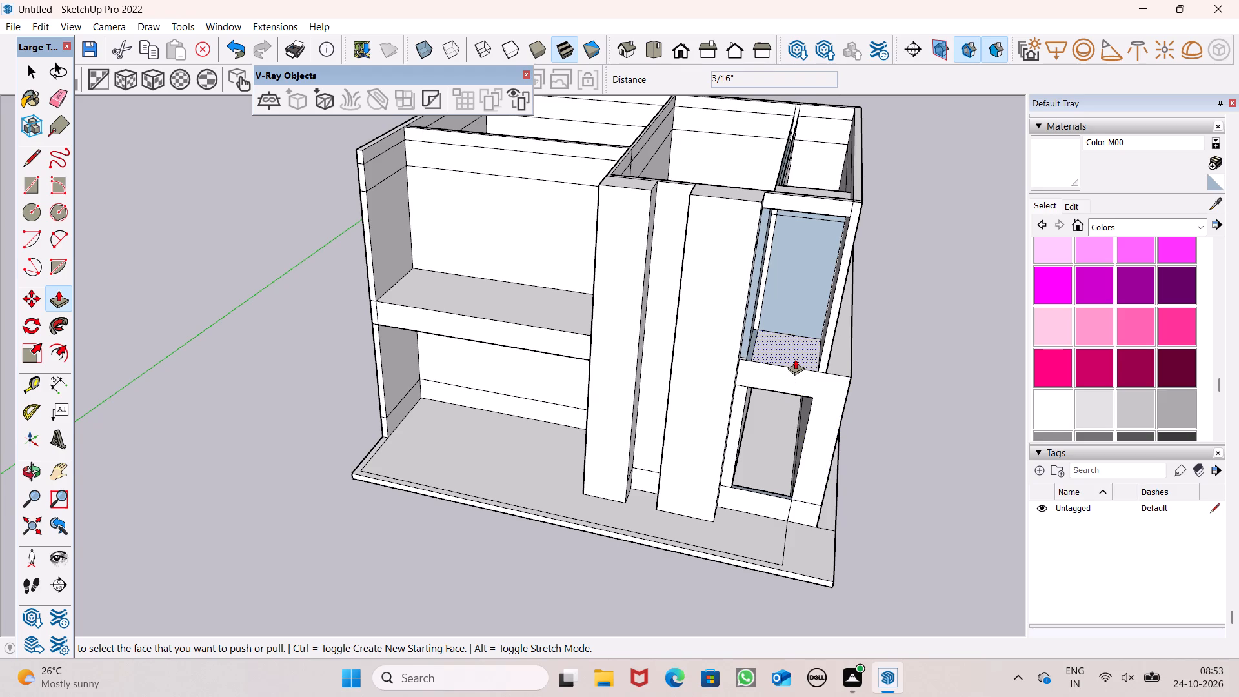
middle_drag(769, 371, 552, 364)
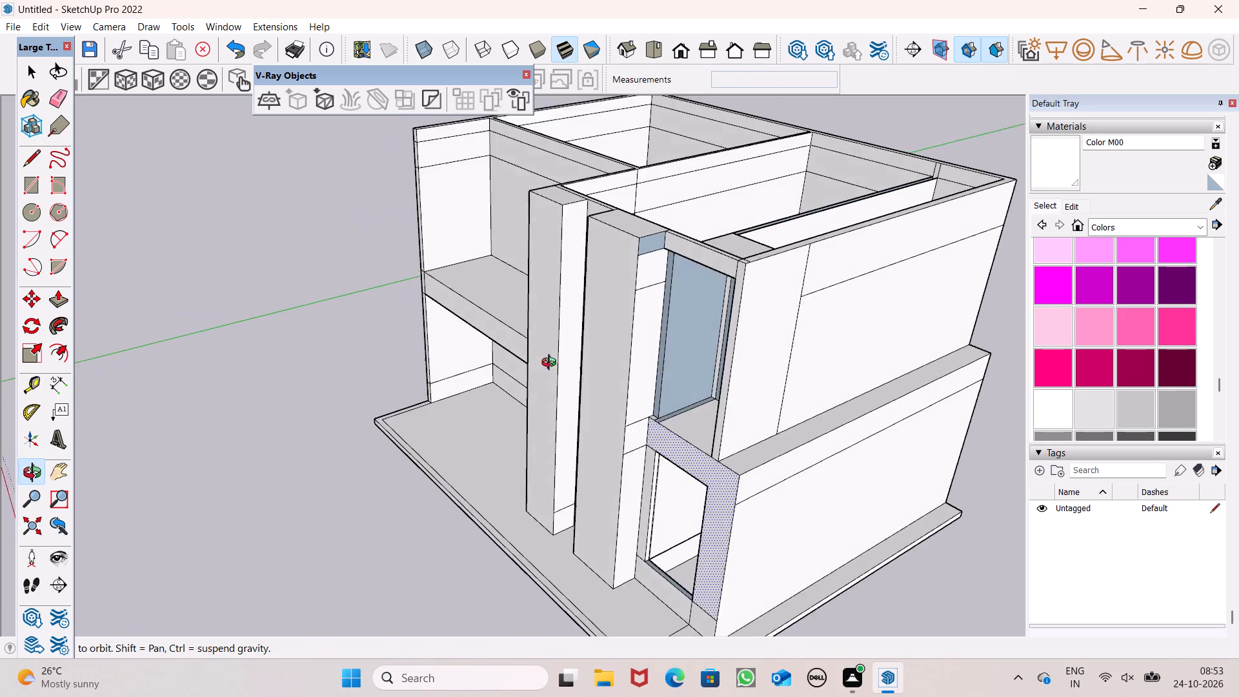
middle_drag(552, 364, 554, 366)
scroll(550, 364, up, 1)
scroll(842, 386, up, 2)
drag(739, 321, 743, 319)
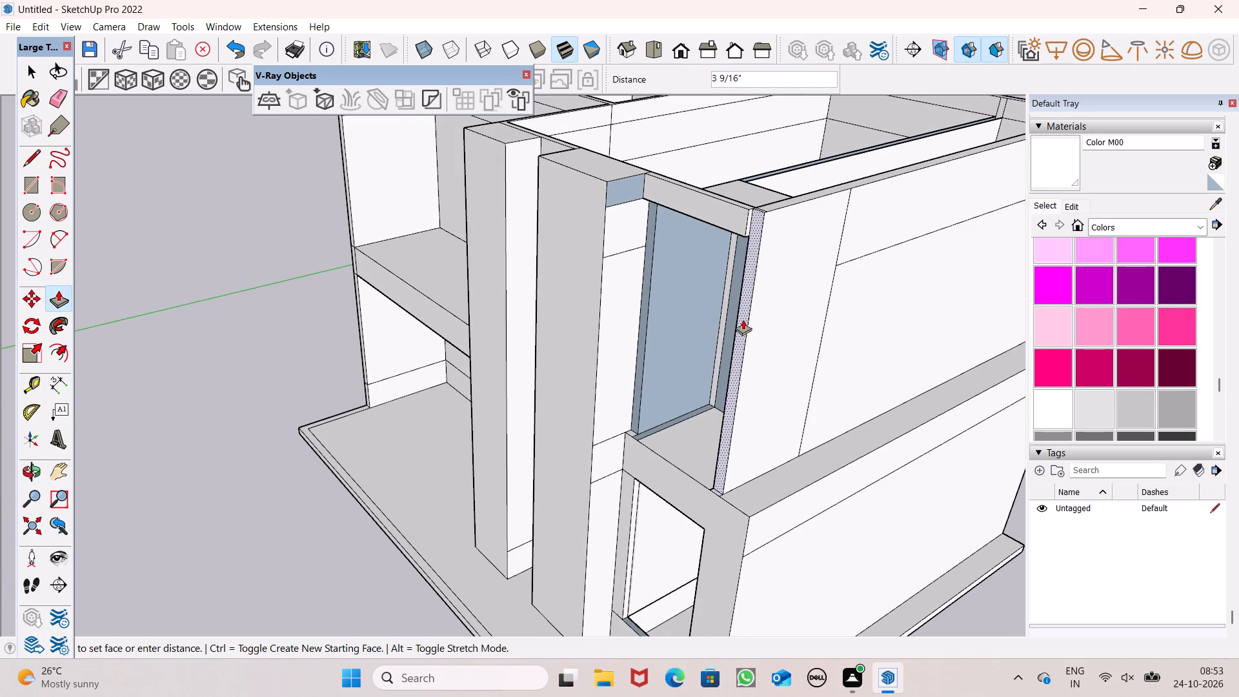
drag(743, 319, 762, 314)
drag(746, 326, 756, 324)
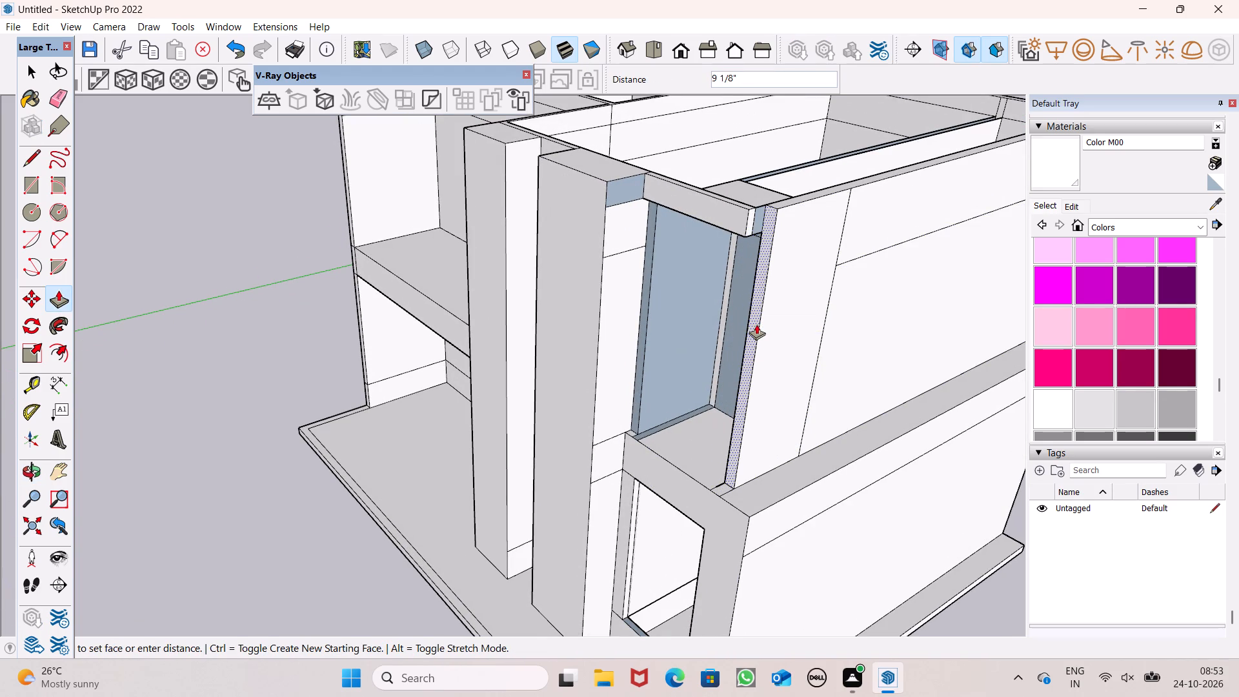
drag(756, 324, 770, 320)
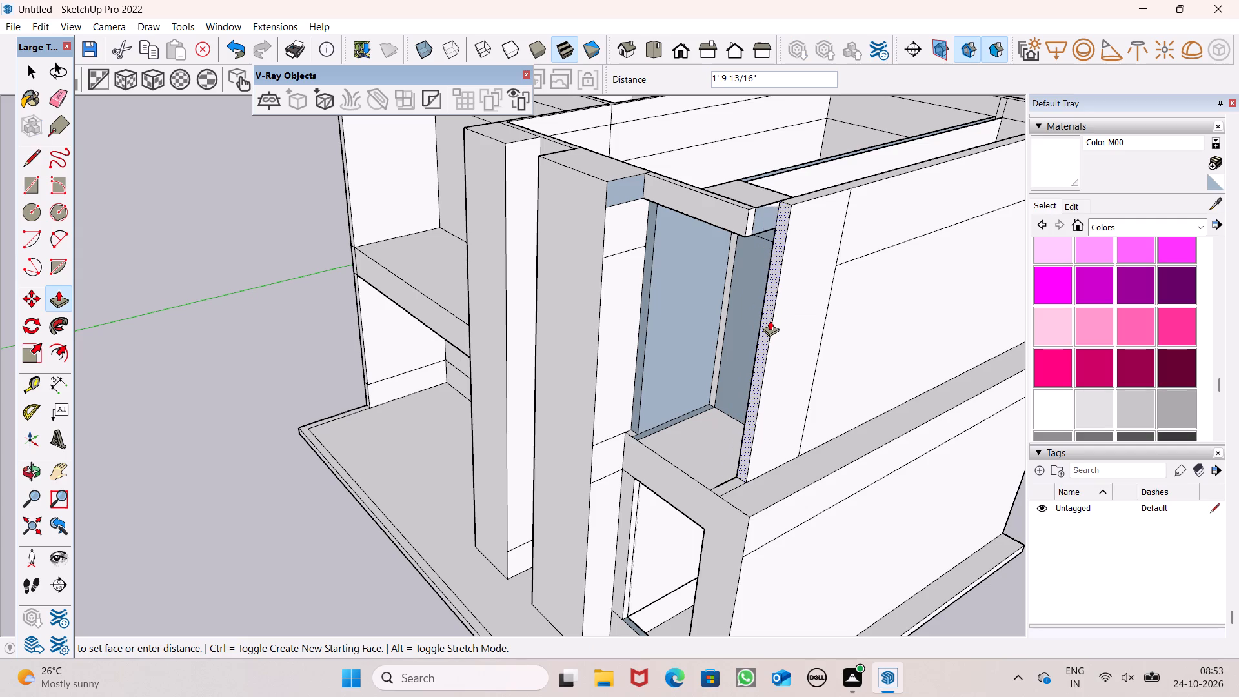
drag(770, 320, 789, 313)
click(789, 313)
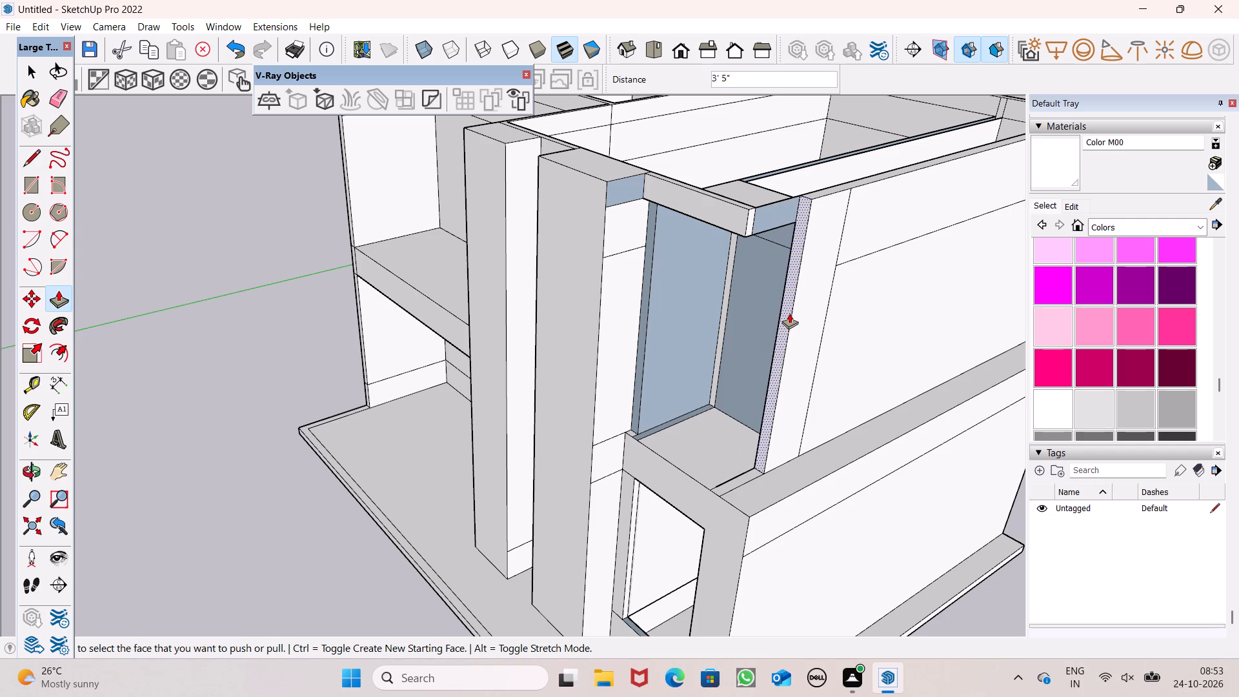
click(777, 311)
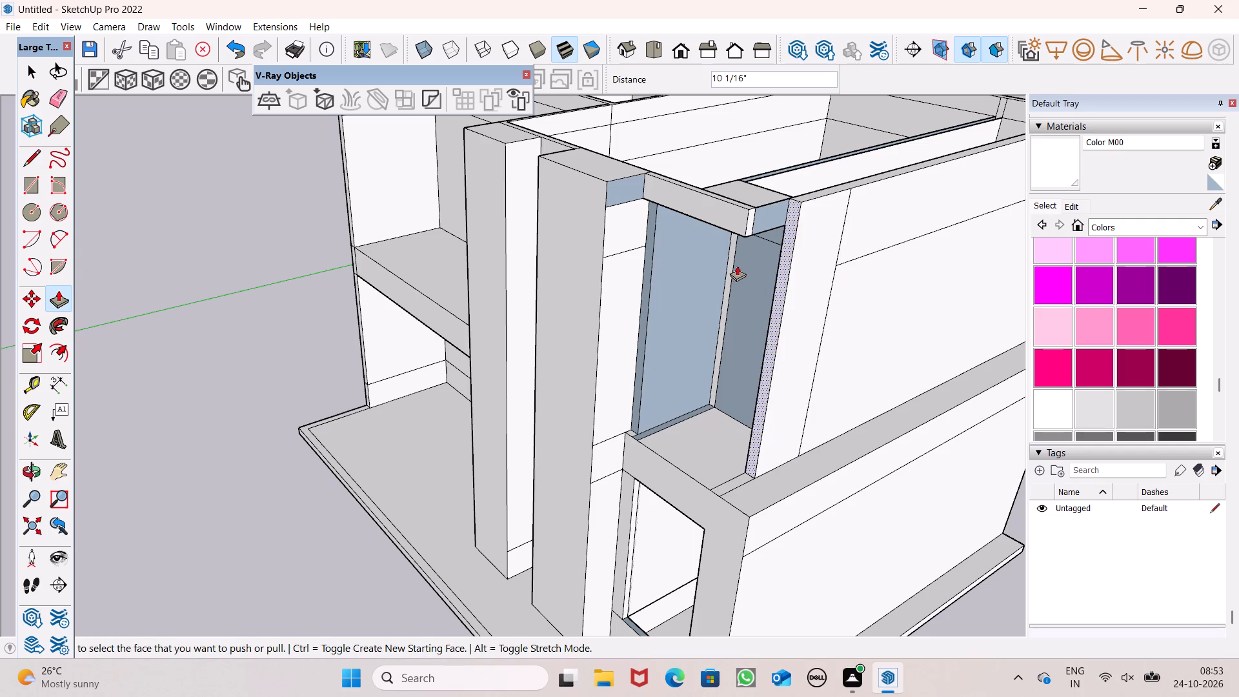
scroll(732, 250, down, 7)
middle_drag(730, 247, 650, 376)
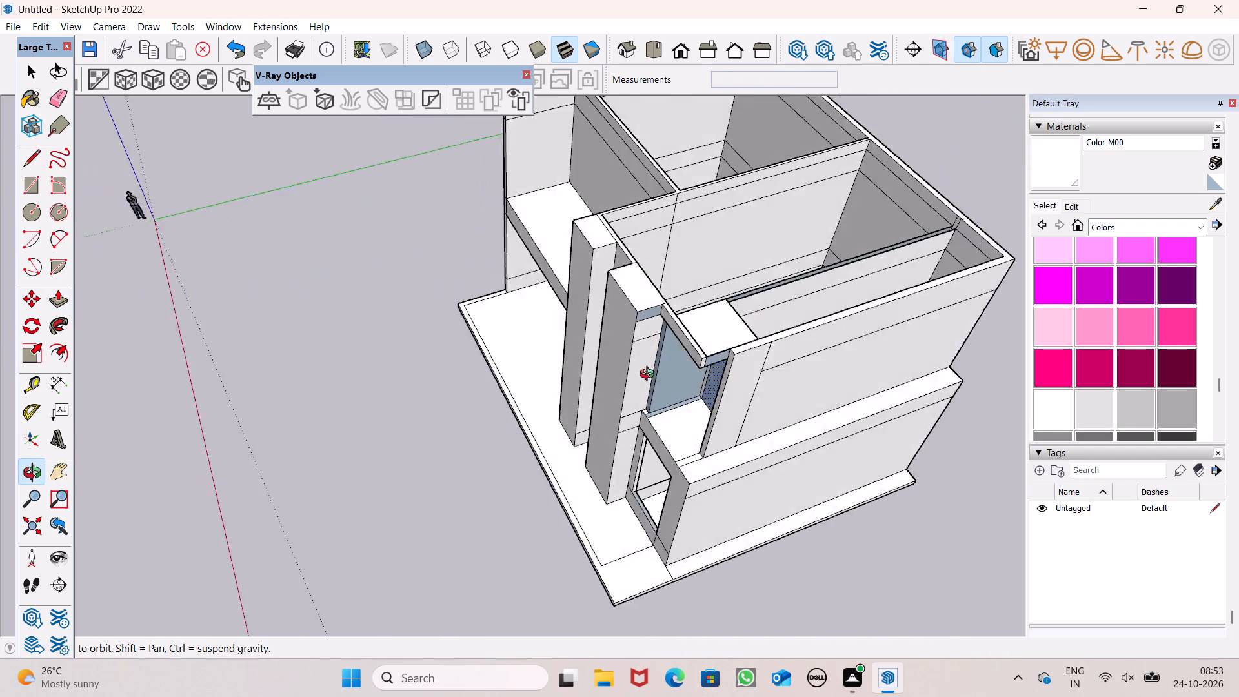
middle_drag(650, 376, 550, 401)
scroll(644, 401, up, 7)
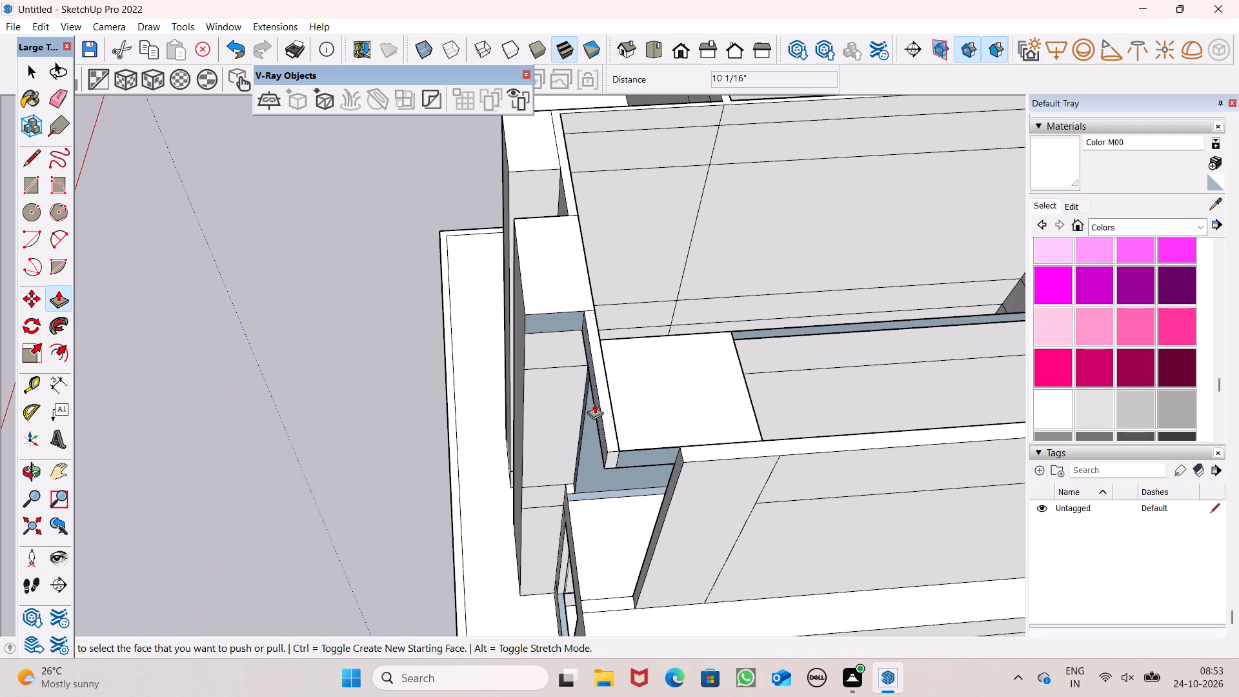
Push the extended side wall's front end face back 3' 3/4" and the adjoining slab's exposed side face across to the outer wall.
scroll(610, 445, up, 13)
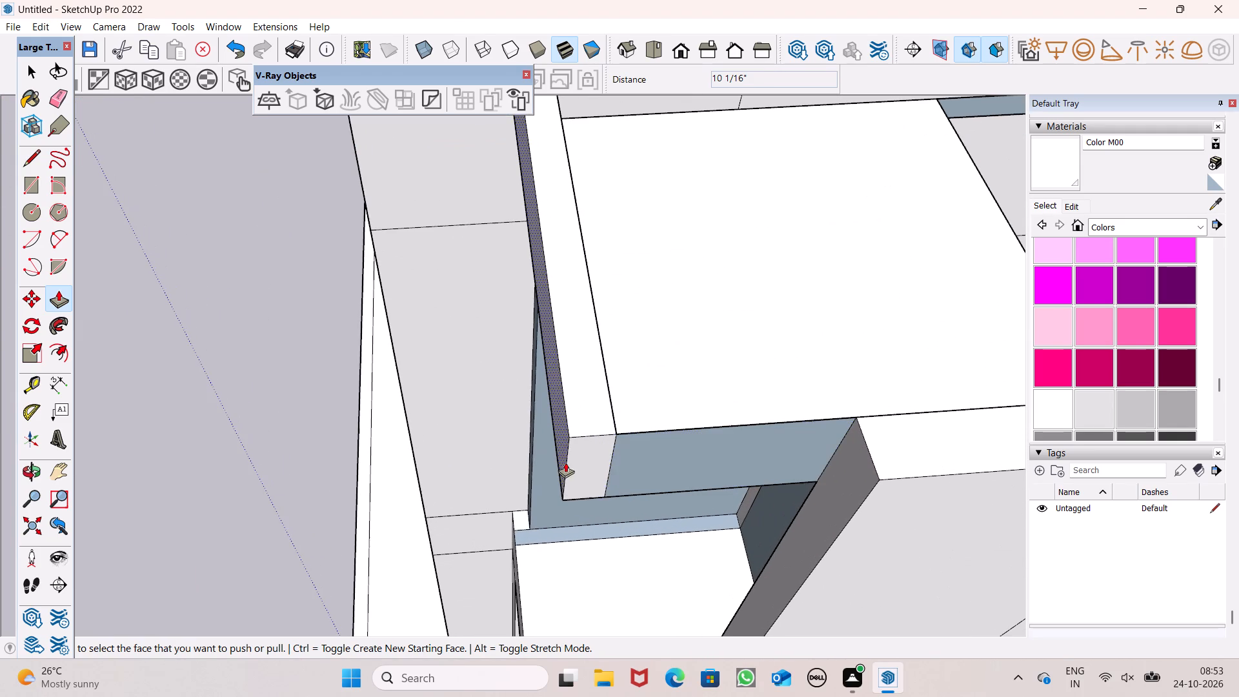
drag(578, 458, 563, 249)
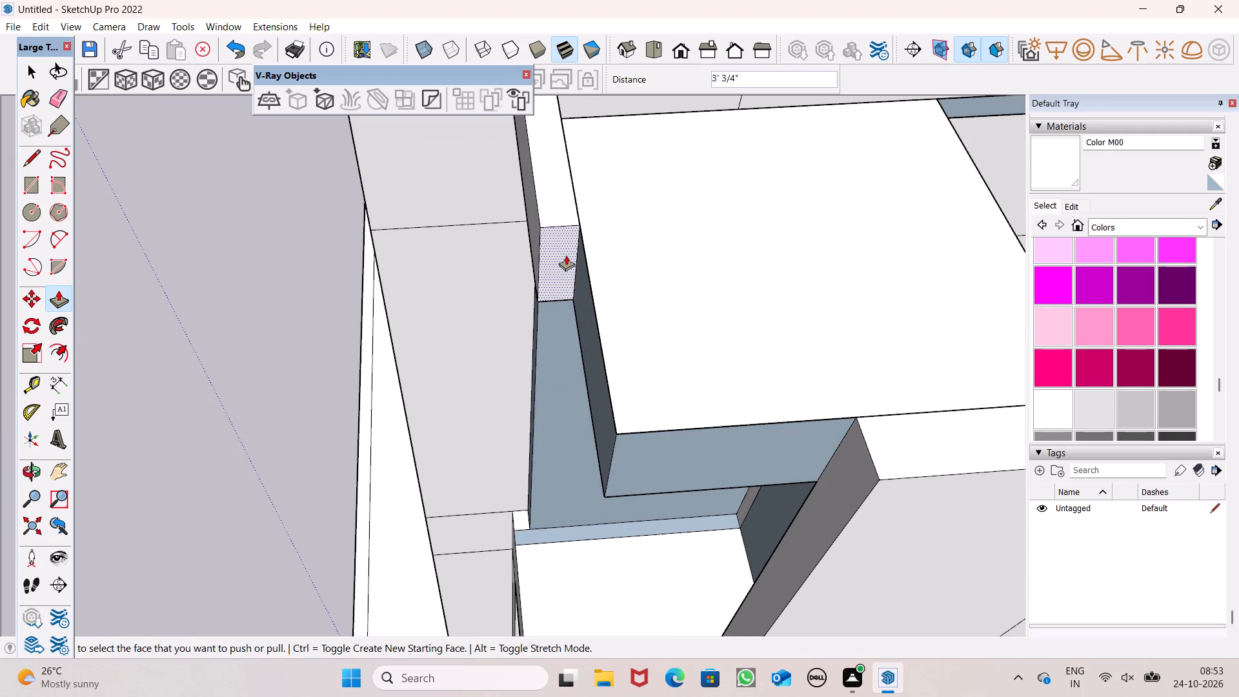
drag(605, 437, 801, 484)
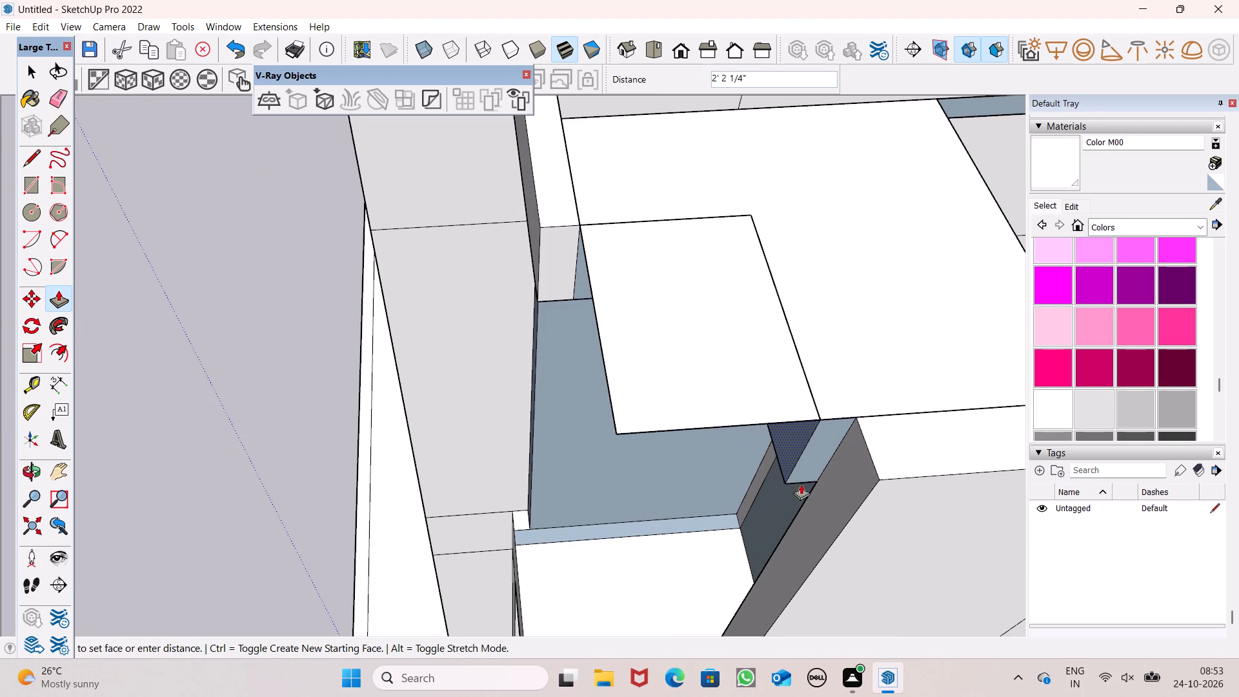
drag(801, 484, 817, 484)
Erase the leftover edges of the thin top face spanning the new notch beside the outer wall.
scroll(769, 376, down, 4)
middle_drag(700, 401, 1001, 237)
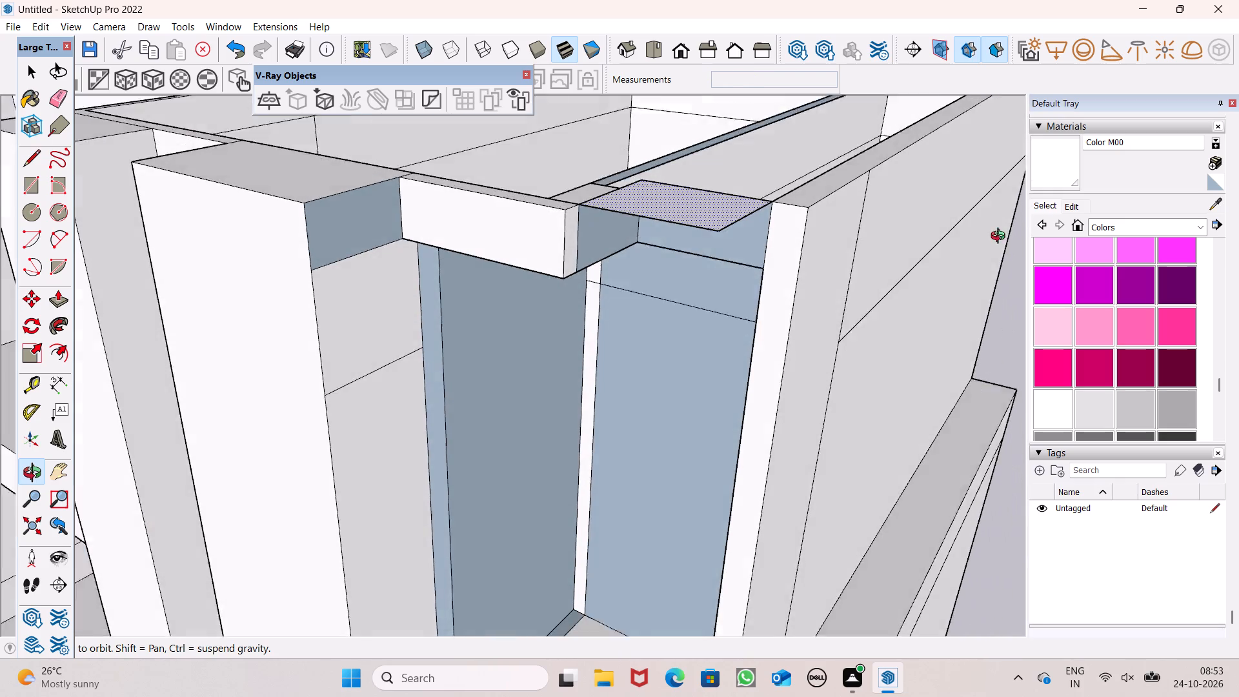
middle_drag(1001, 237, 996, 270)
click(58, 90)
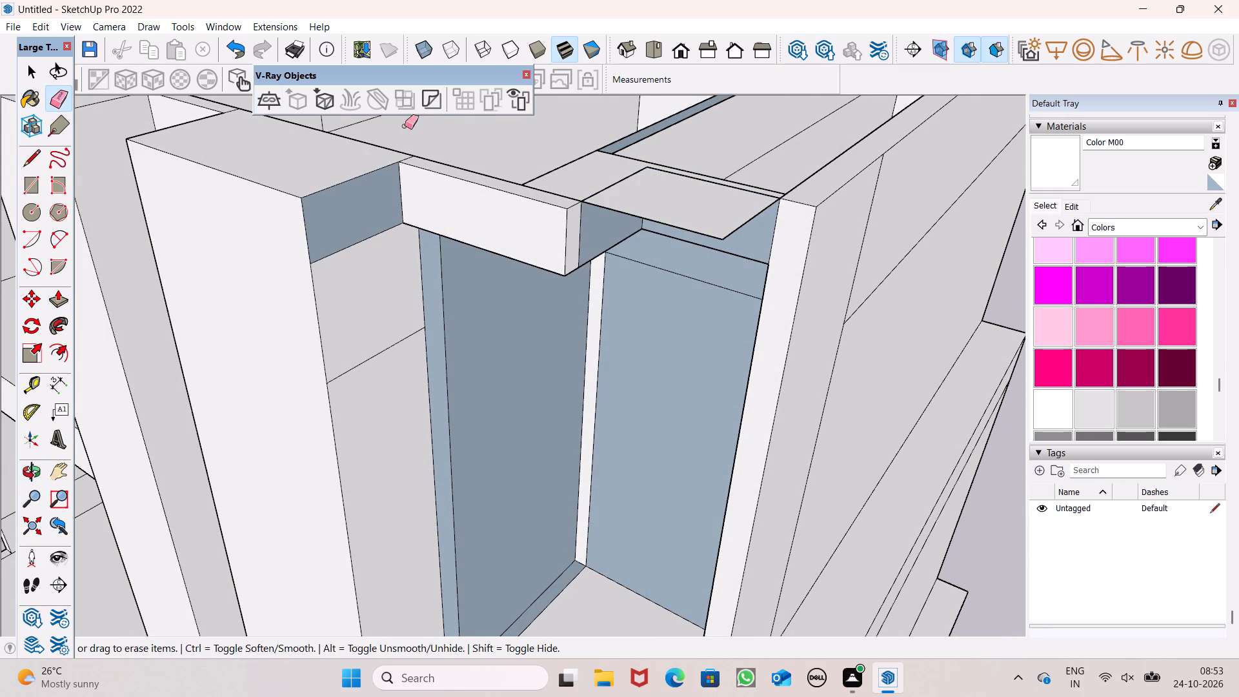
scroll(494, 148, up, 5)
drag(756, 308, 749, 330)
scroll(568, 269, down, 7)
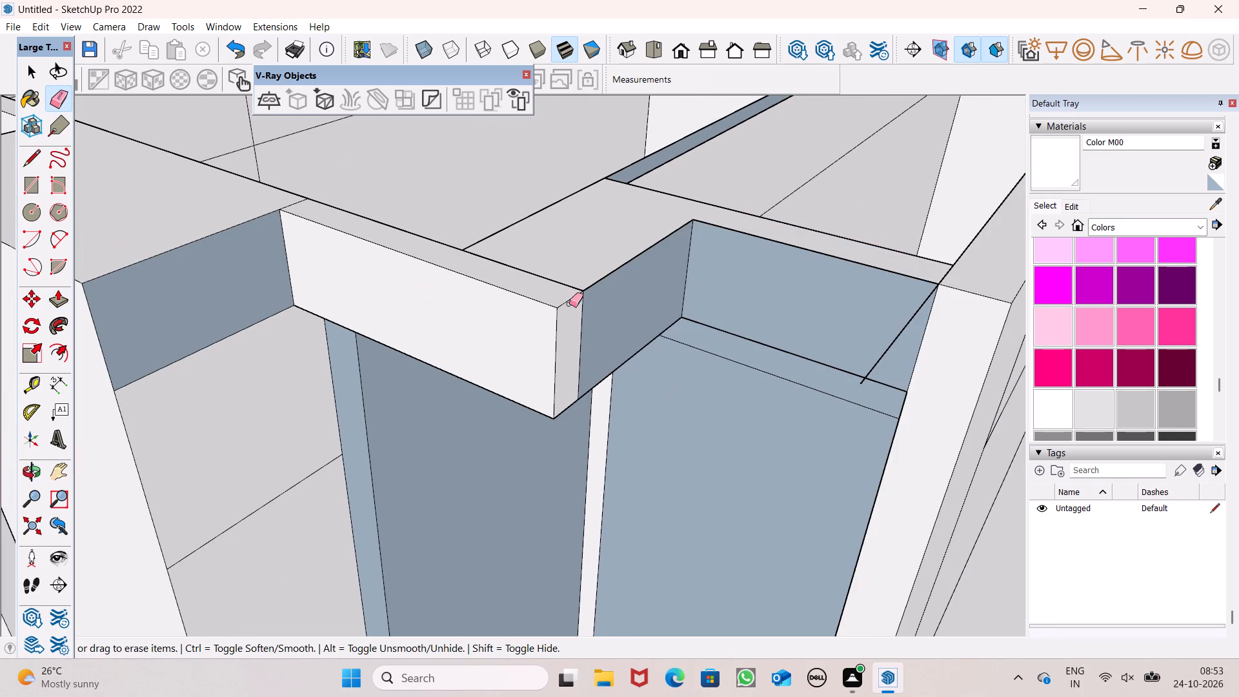
drag(889, 353, 879, 341)
Push the front beam's end face back to a short stub beside the front column, adjusting it by about 1 5/8".
scroll(777, 277, down, 6)
middle_drag(661, 278, 663, 285)
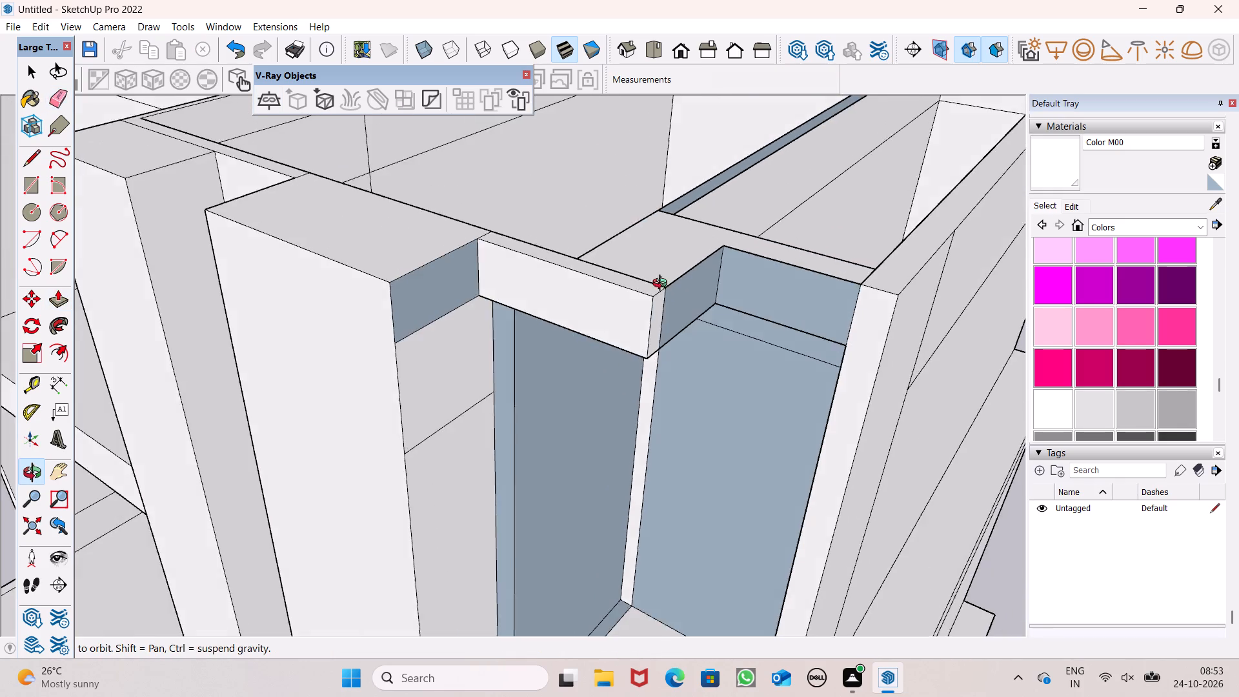
middle_drag(663, 285, 817, 198)
scroll(795, 190, up, 1)
scroll(709, 192, down, 5)
middle_drag(638, 323, 367, 441)
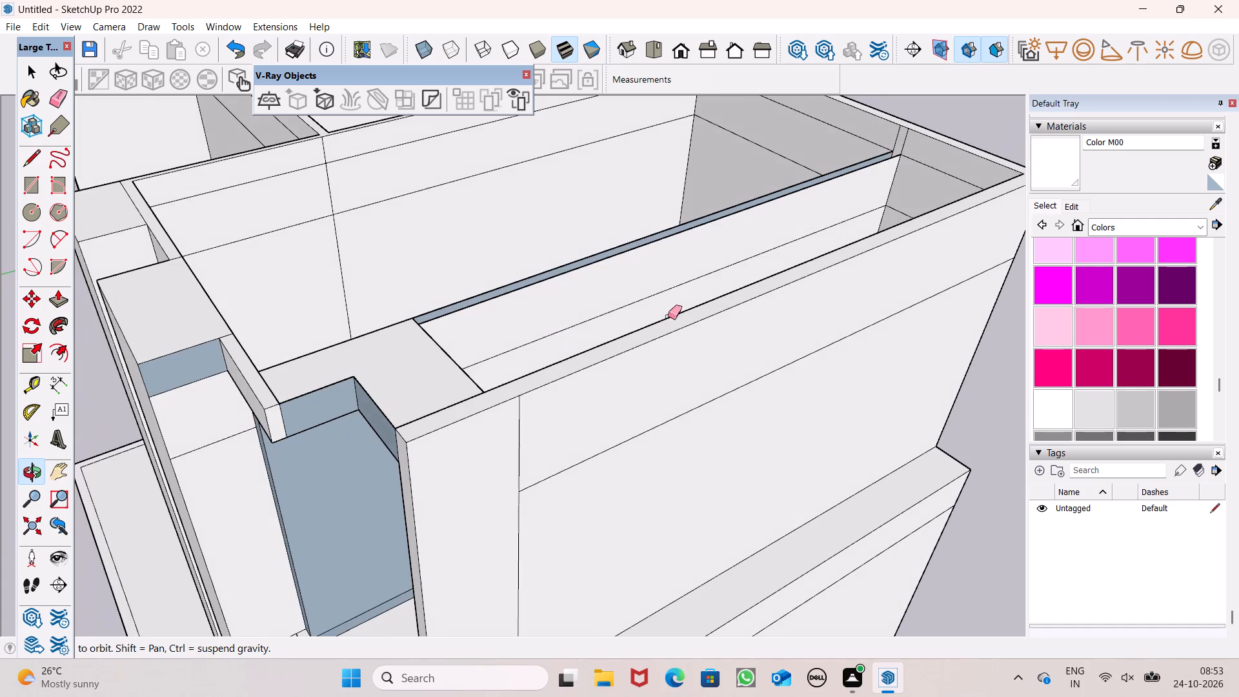
scroll(772, 305, down, 5)
middle_drag(656, 334, 831, 354)
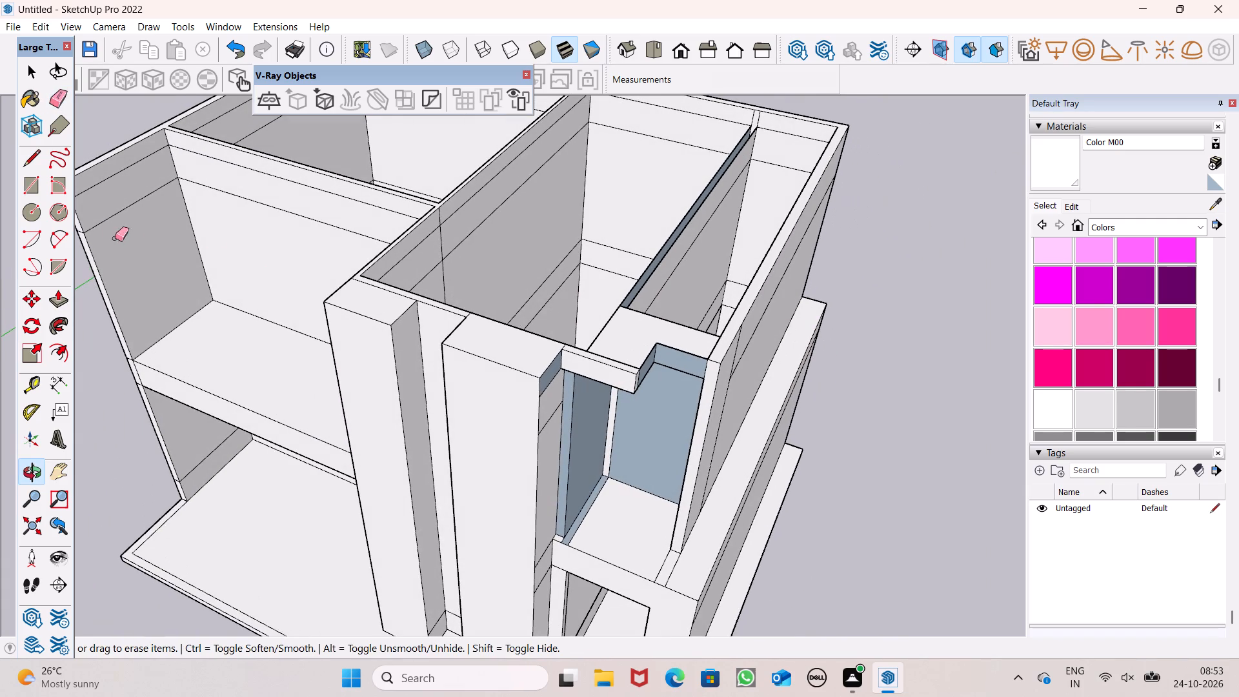
click(57, 299)
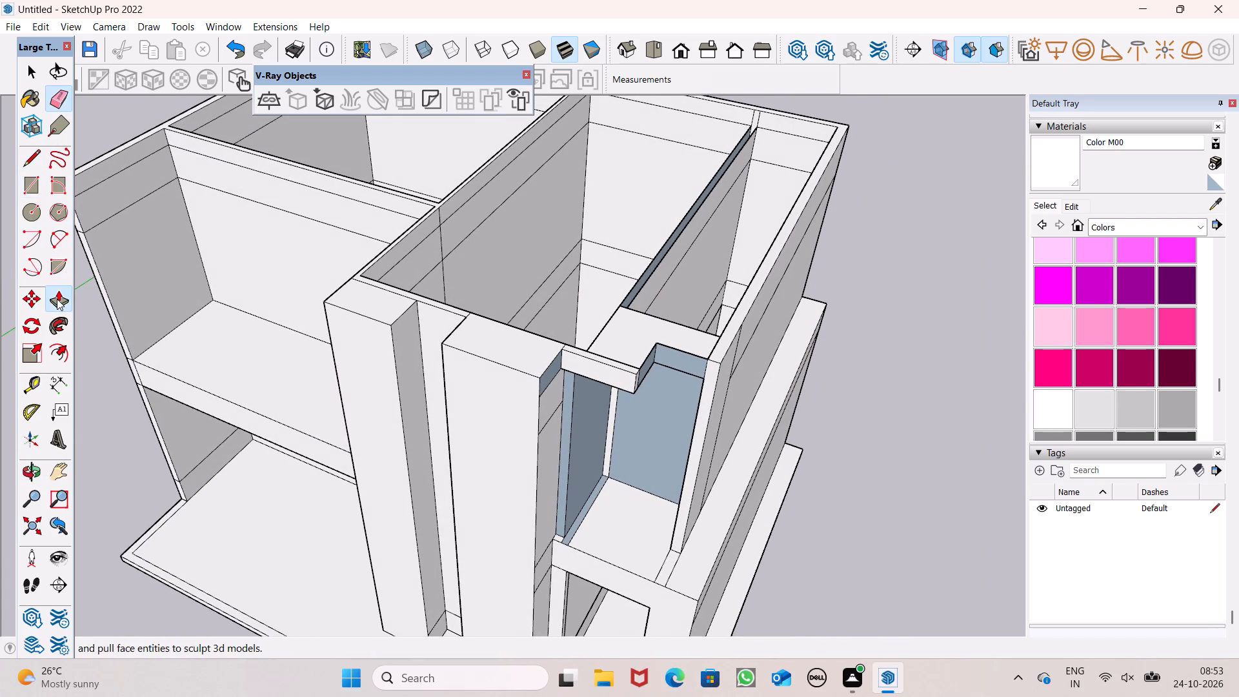
scroll(468, 223, down, 3)
middle_drag(530, 295, 509, 327)
scroll(679, 256, down, 4)
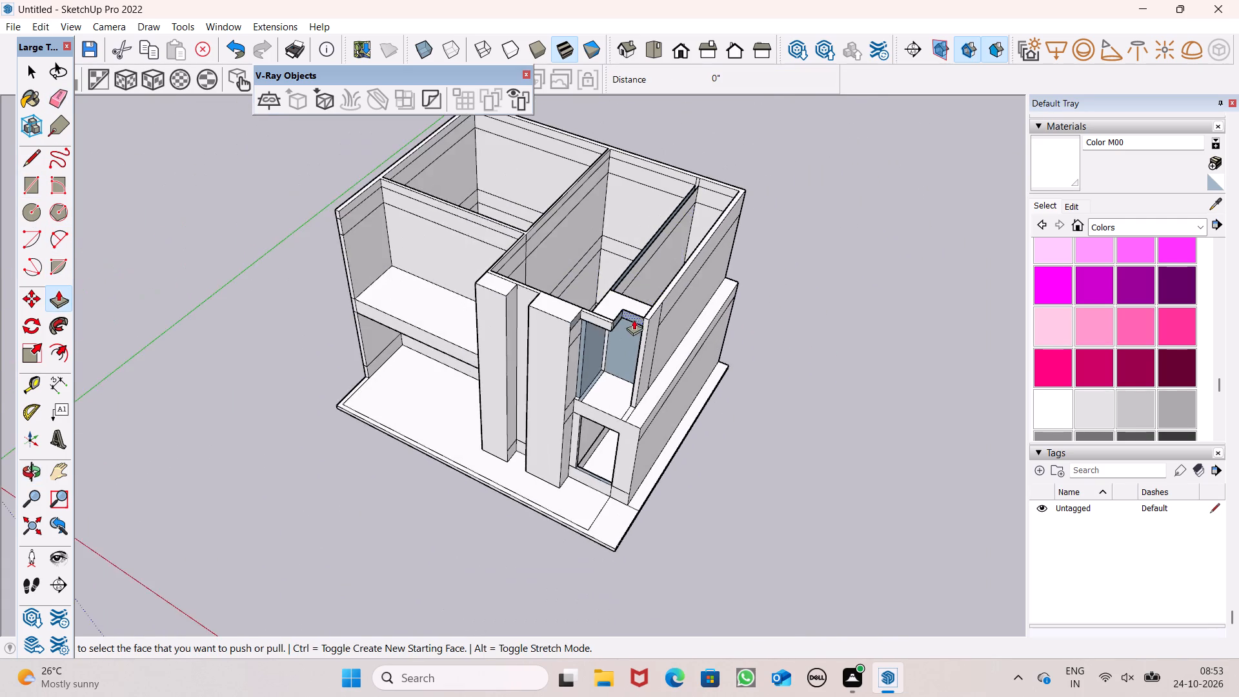
scroll(634, 322, up, 14)
drag(584, 341, 536, 320)
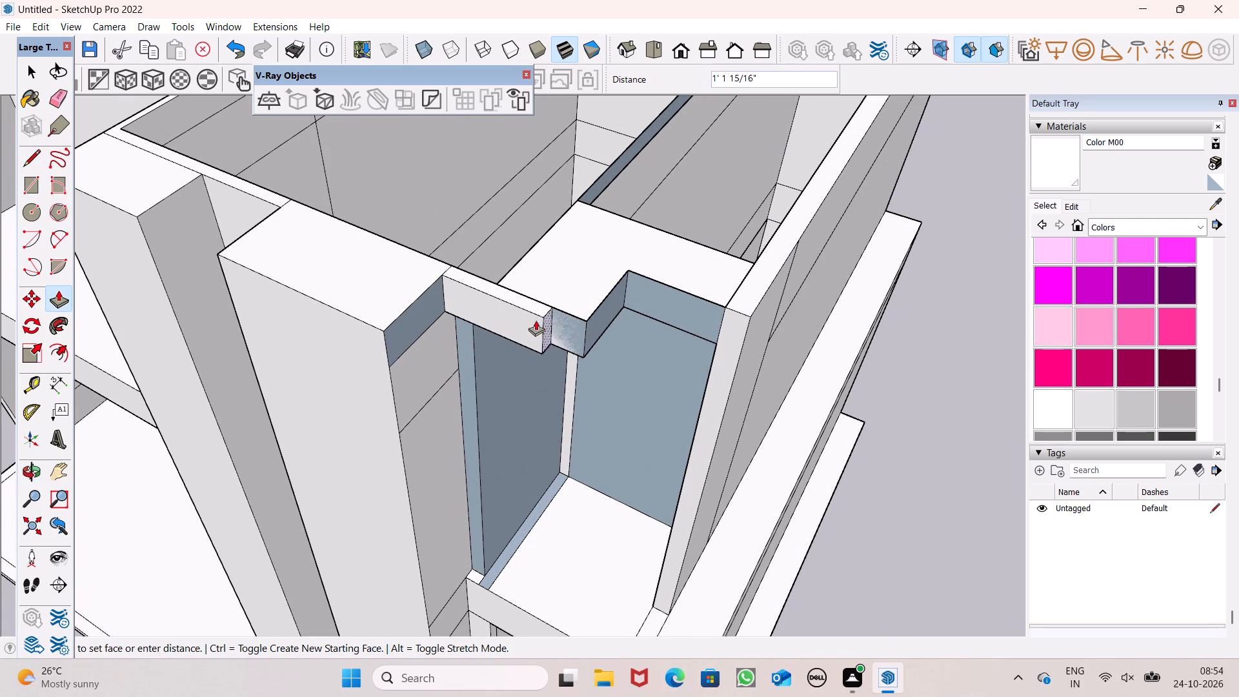
drag(536, 320, 468, 308)
drag(475, 290, 476, 316)
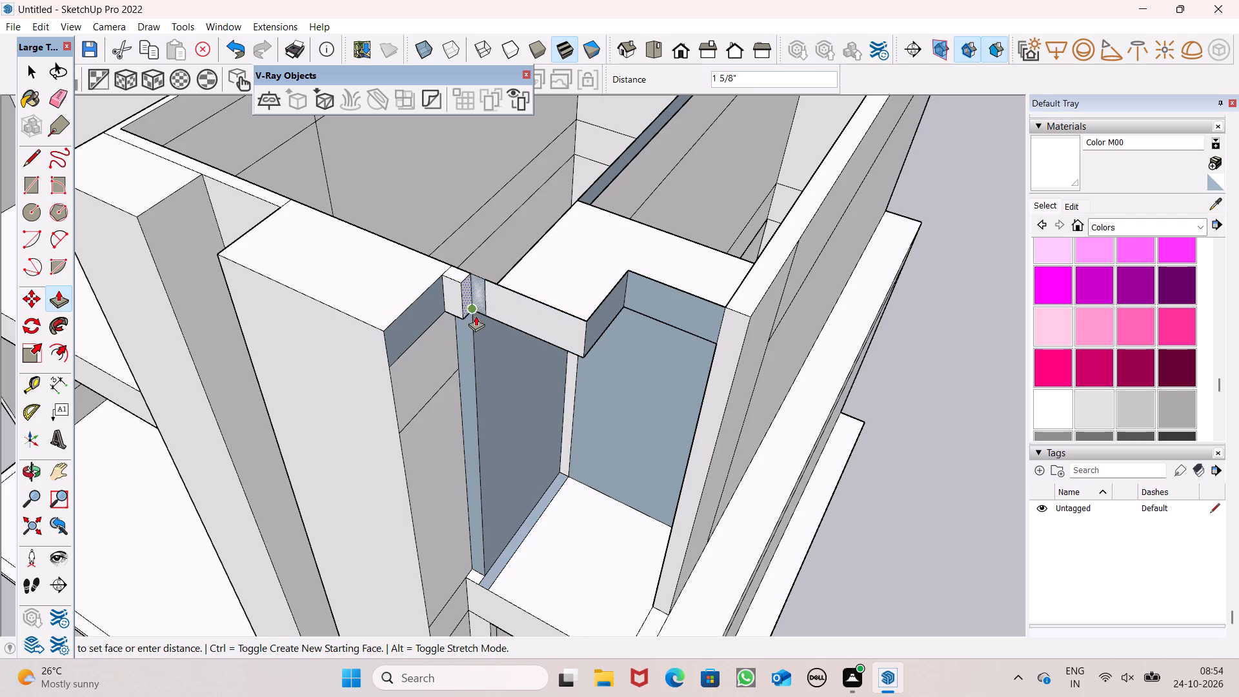
drag(476, 316, 476, 325)
Push the front face of the slab beside the upper recess back 2' 6 15/16".
middle_drag(547, 310, 597, 414)
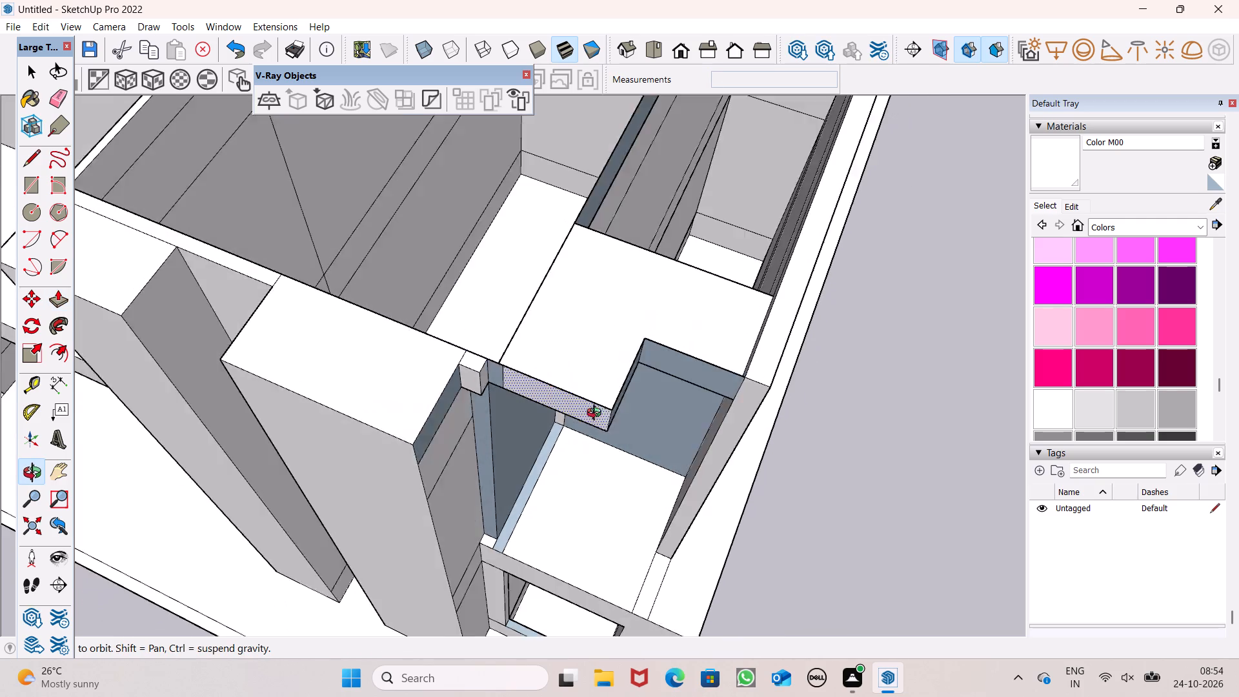
middle_drag(597, 414, 576, 293)
drag(568, 307, 637, 258)
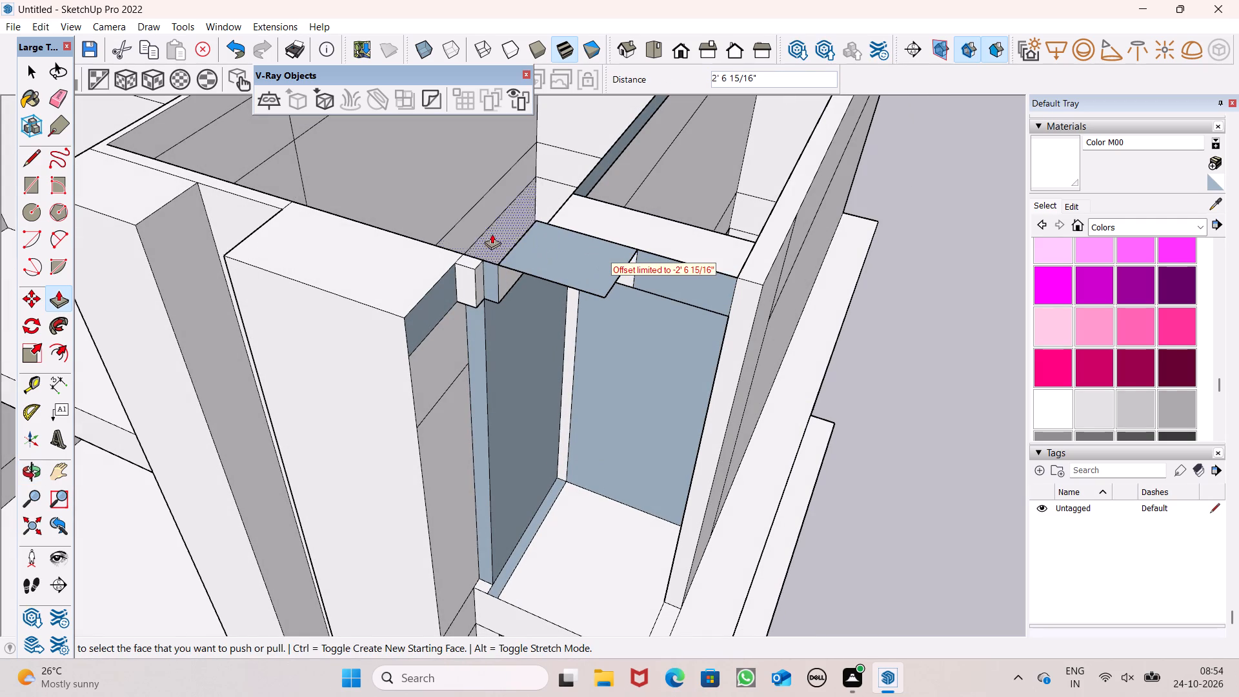
Erase the leftover slab outline and the loose line at the recess corner, undoing the accidental removal of the outer wall's face.
click(65, 94)
scroll(476, 236, up, 3)
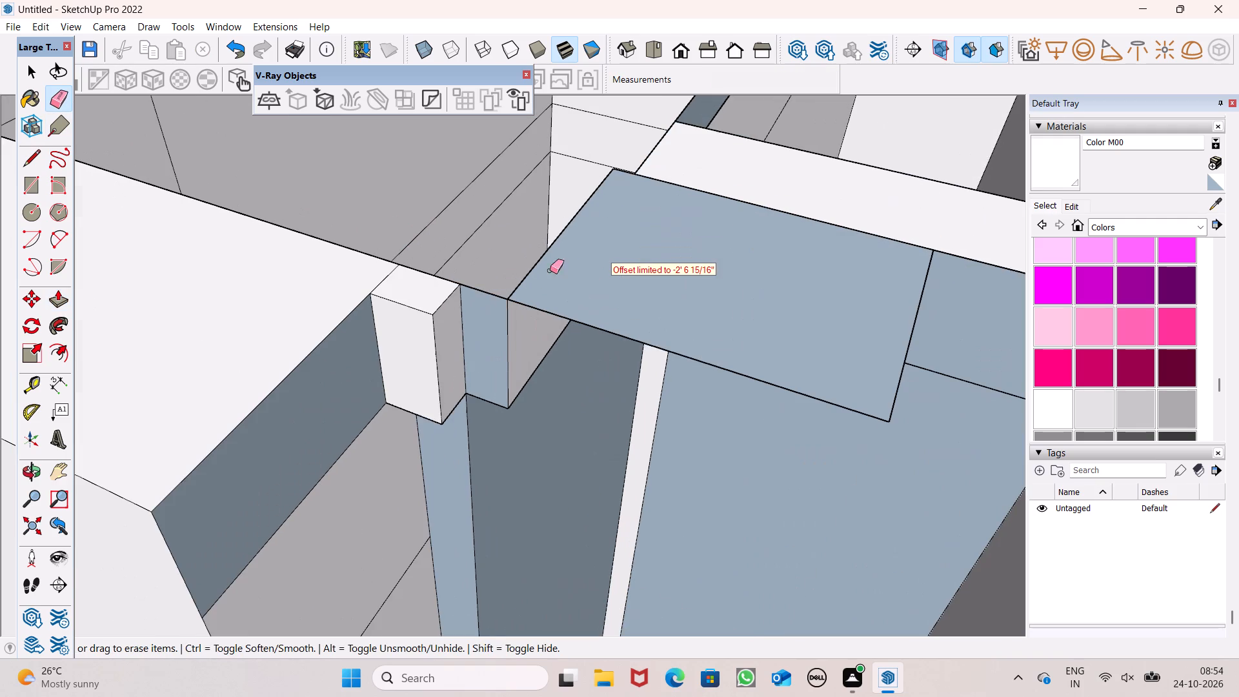
drag(637, 325, 637, 346)
middle_drag(641, 313, 731, 328)
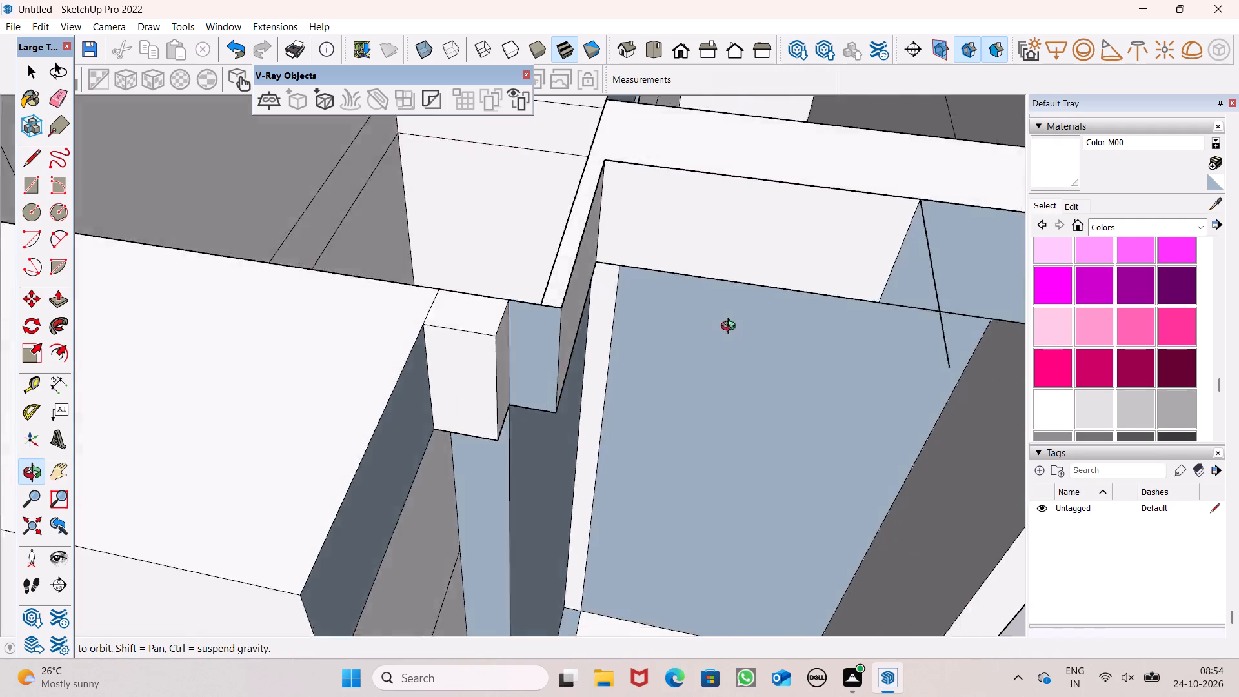
middle_drag(731, 328, 931, 334)
scroll(933, 325, up, 1)
drag(951, 131, 942, 134)
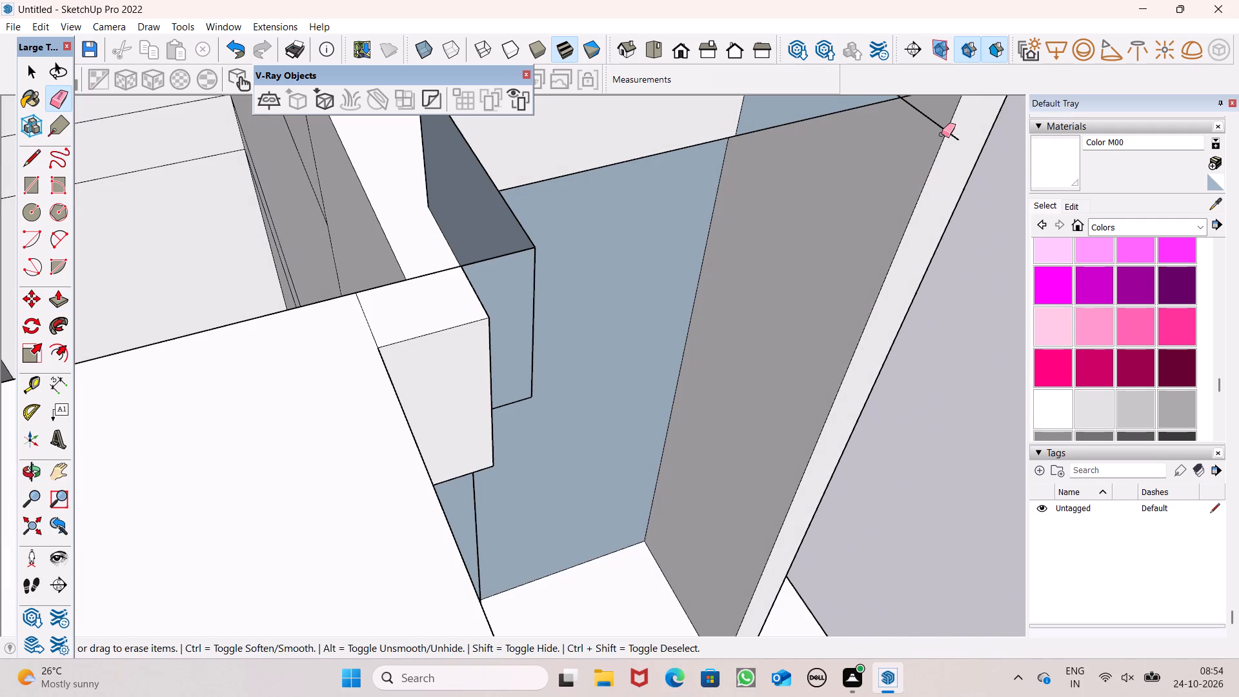
drag(942, 134, 938, 136)
scroll(825, 296, down, 8)
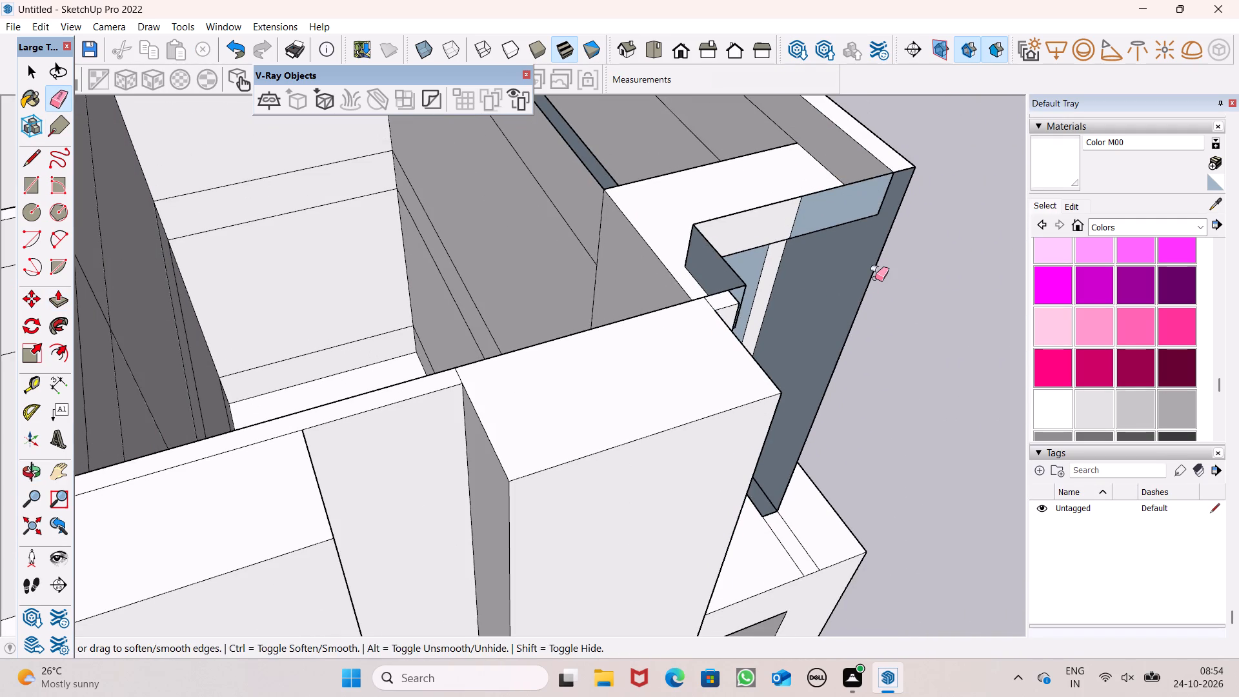
key(ctrl+z)
scroll(853, 236, up, 4)
double_click(832, 240)
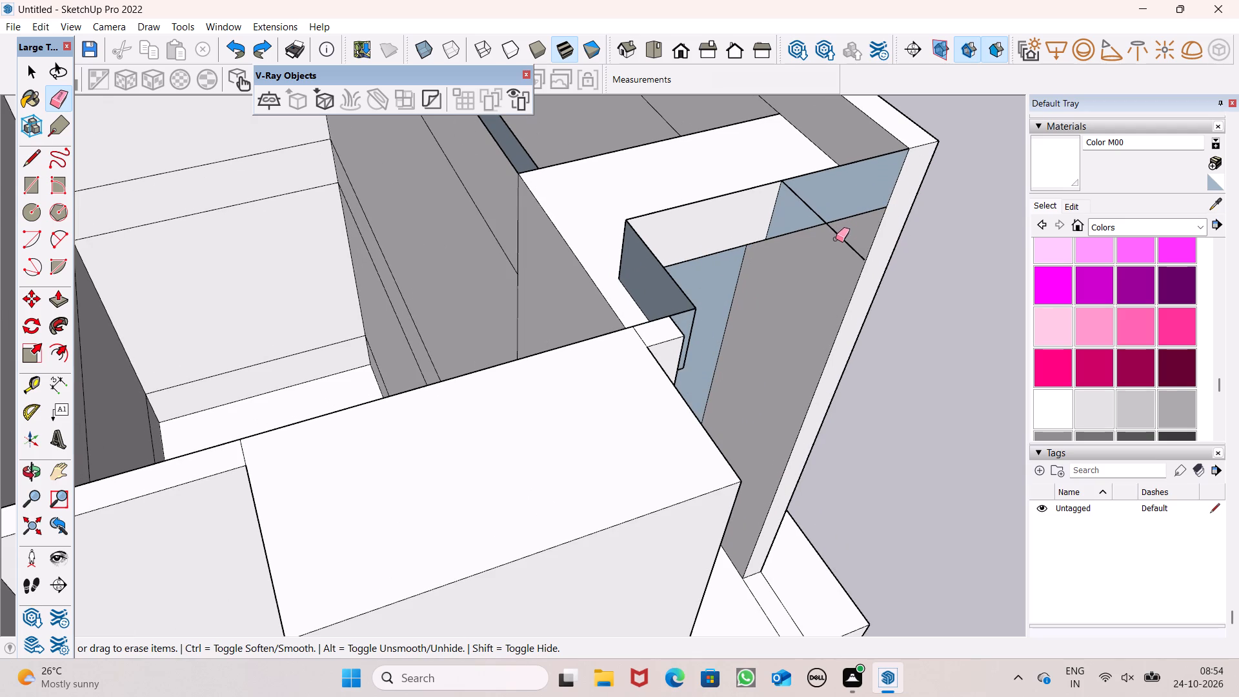
click(836, 236)
Paint the blue faces around the upper recess notch with Color M00.
click(1039, 180)
click(795, 192)
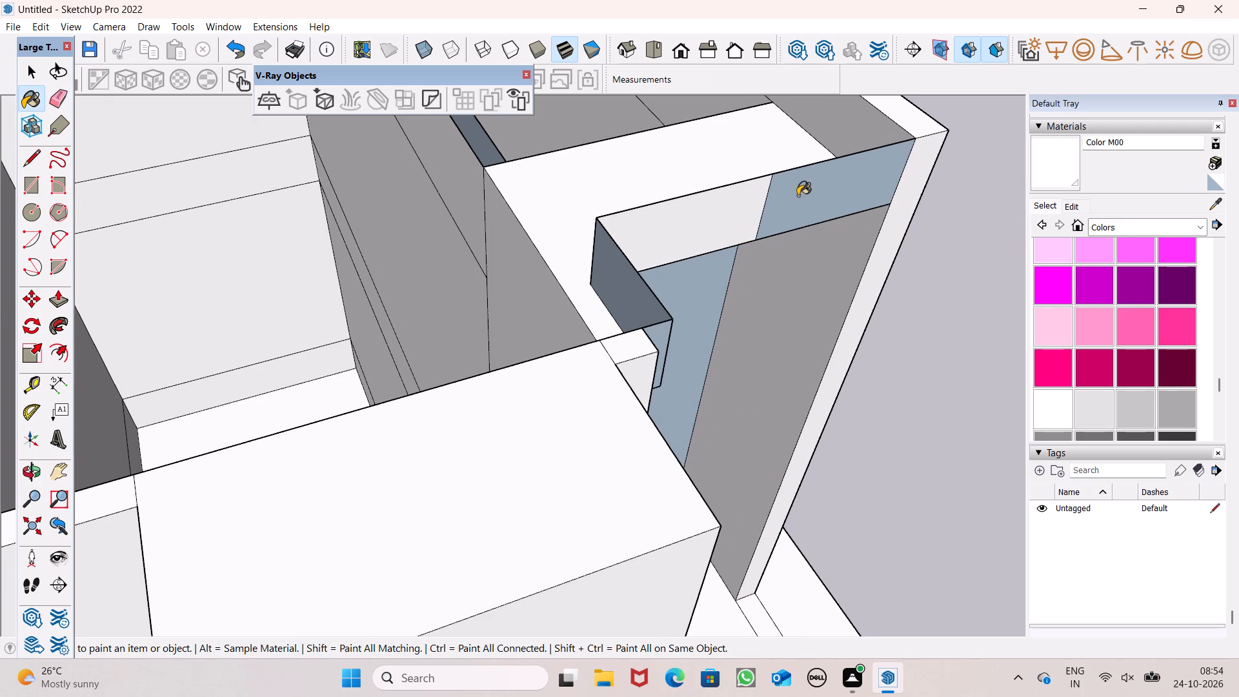
scroll(795, 204, down, 4)
middle_drag(752, 263, 999, 370)
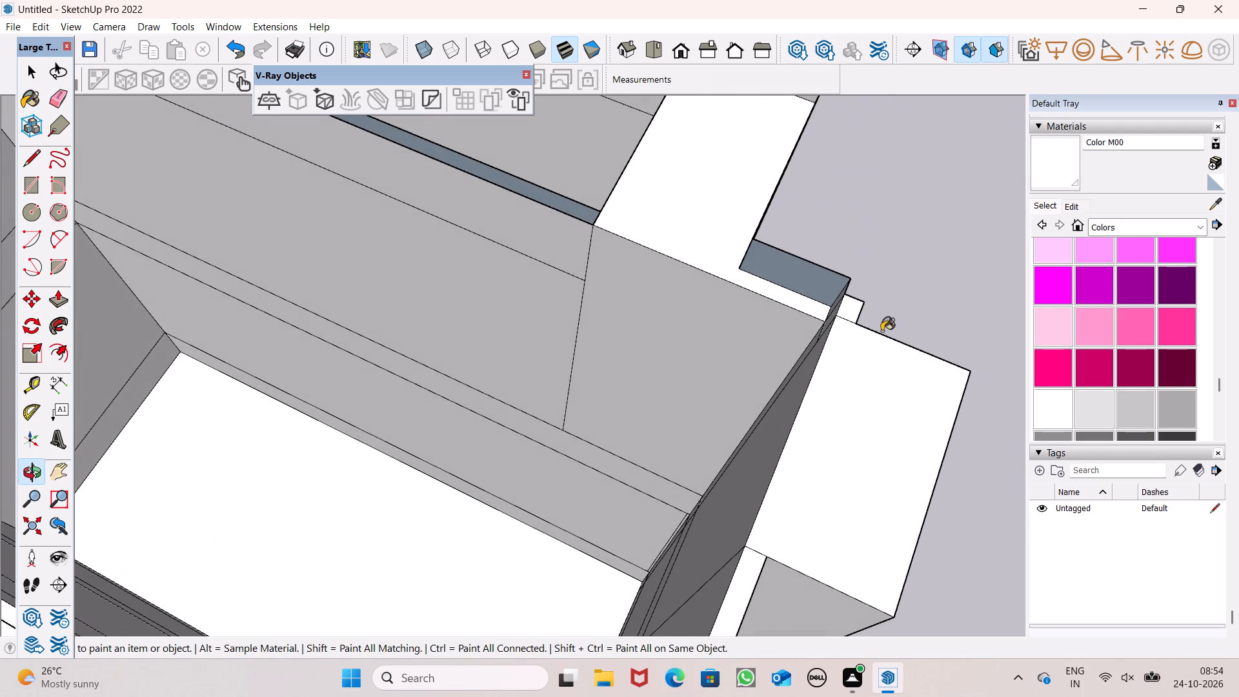
scroll(794, 292, up, 6)
drag(801, 263, 801, 278)
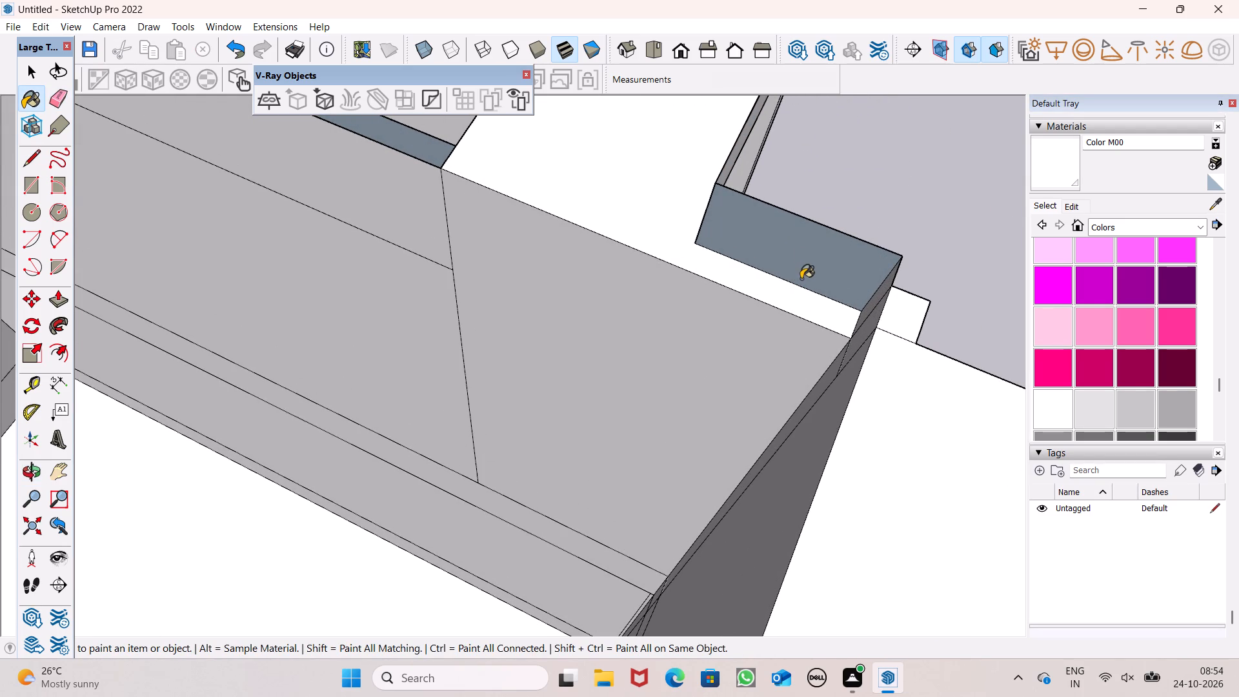
key(space)
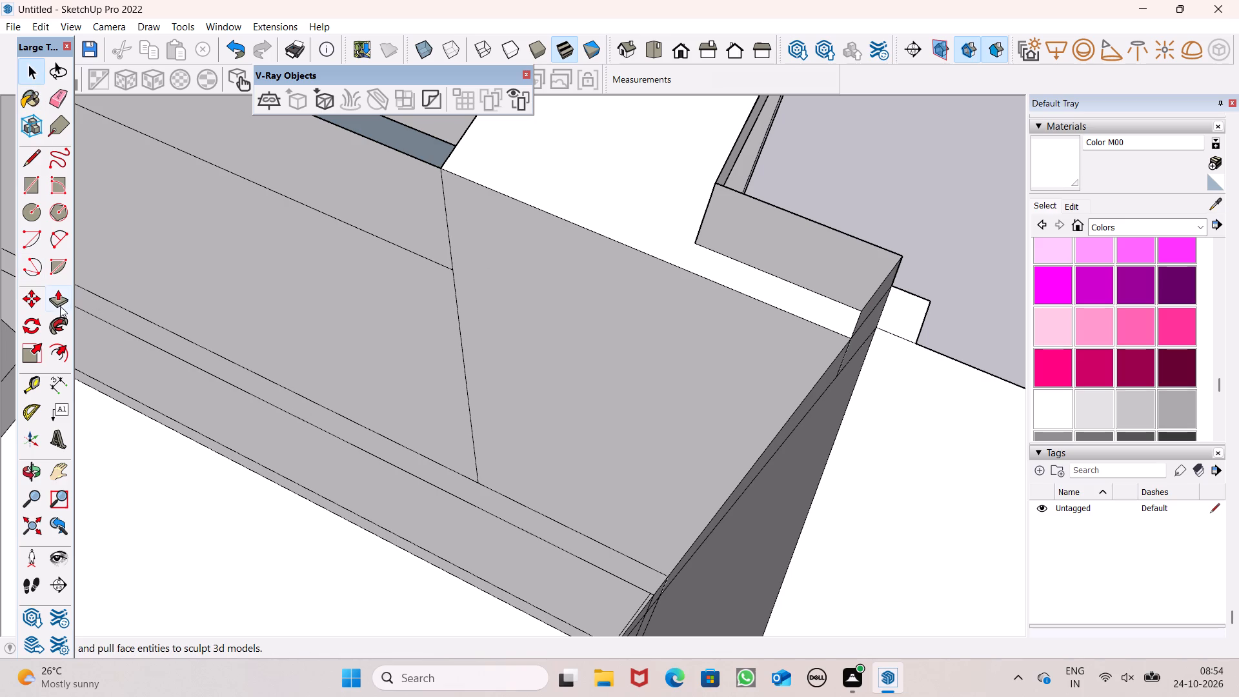
Push the painted side face of the recess notch 6" until it is flush with the adjoining room wall.
click(59, 306)
drag(799, 266, 796, 274)
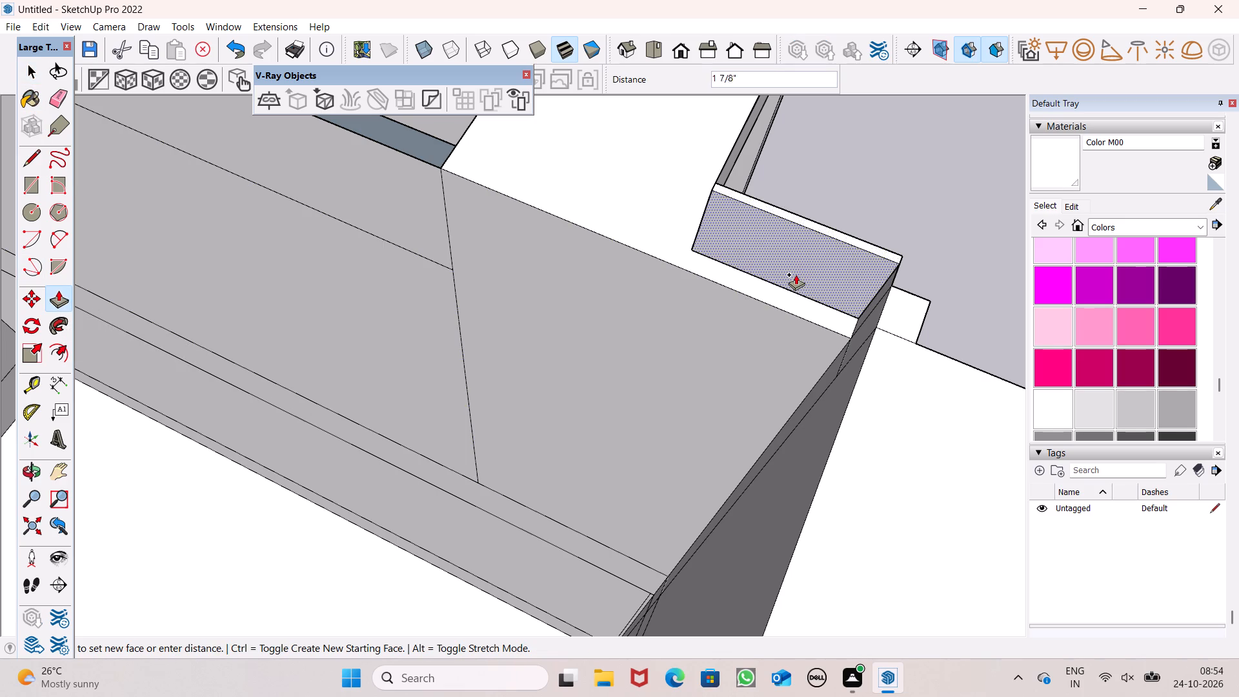
drag(796, 274, 596, 241)
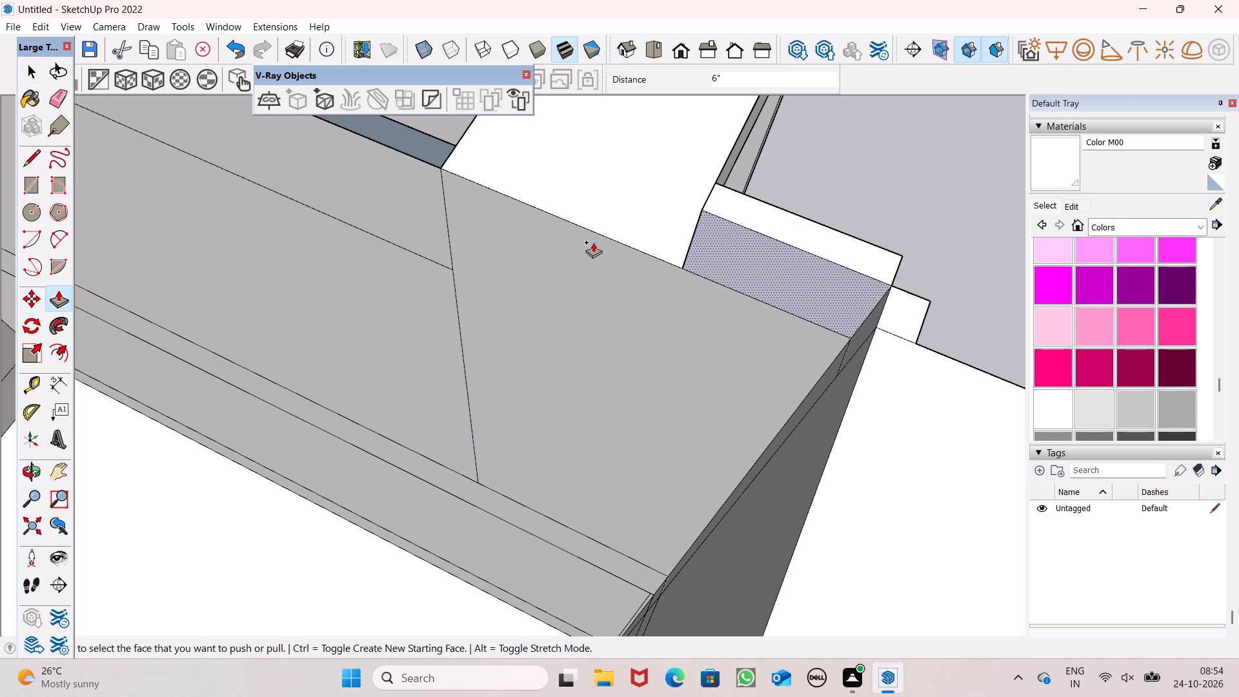
Erase the two short vertical edges dividing the narrow face along the front of the upper recess slab.
scroll(708, 278, down, 3)
middle_drag(699, 314, 944, 317)
scroll(701, 322, down, 7)
scroll(653, 290, down, 4)
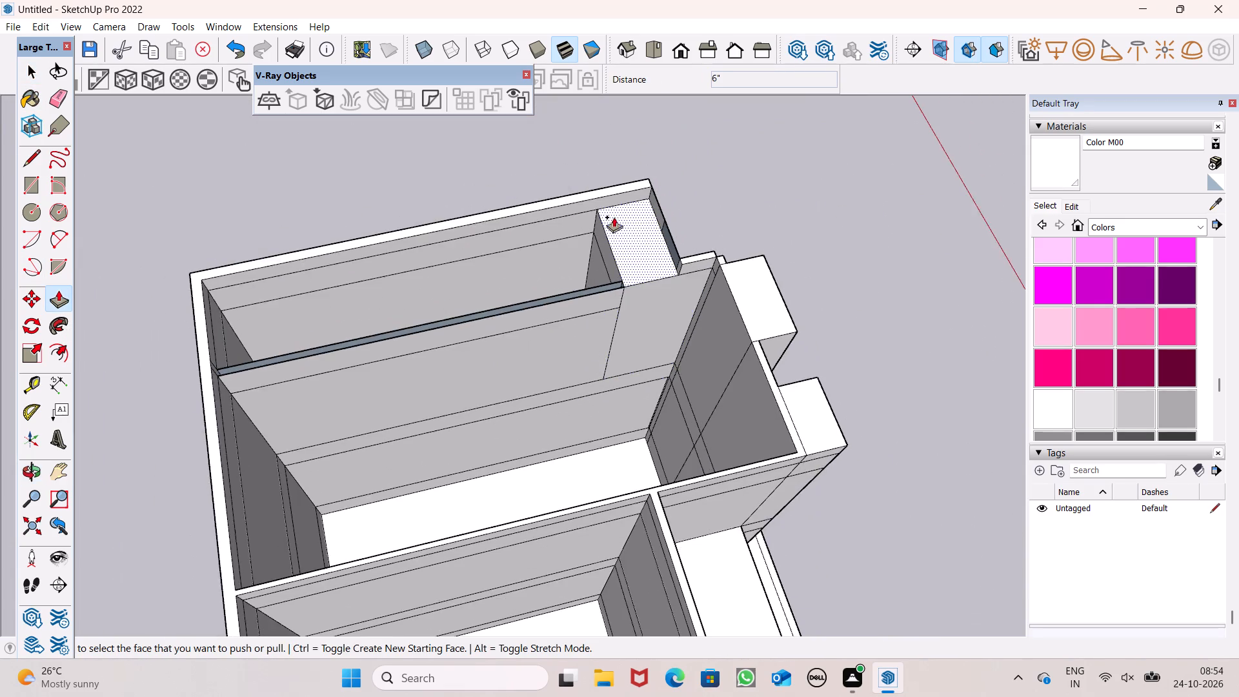
scroll(623, 202, up, 7)
middle_drag(640, 389, 858, 345)
scroll(703, 211, up, 6)
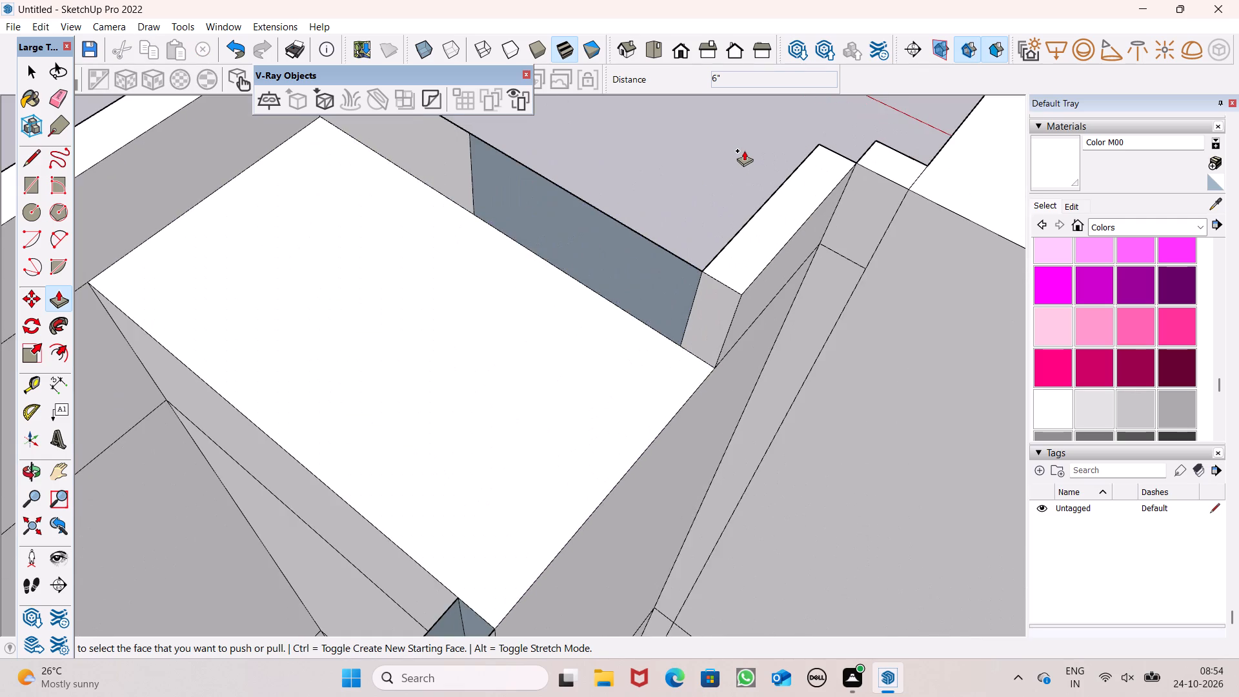
scroll(743, 160, down, 4)
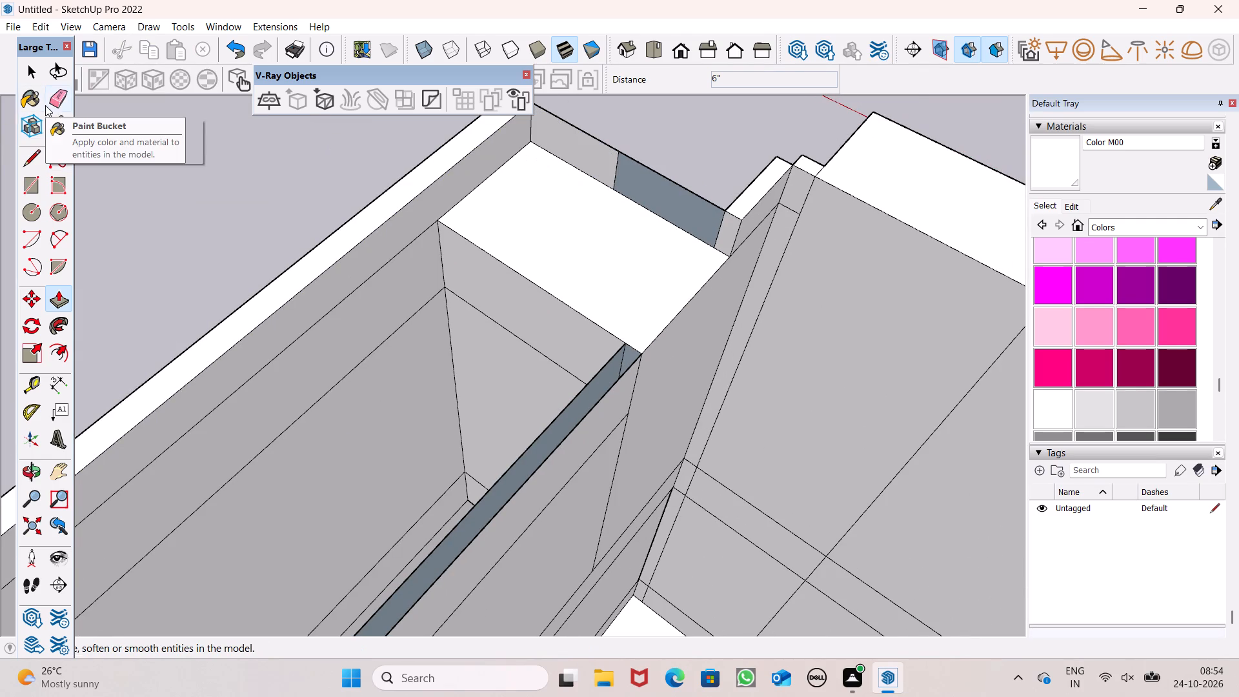
click(54, 101)
scroll(619, 203, up, 4)
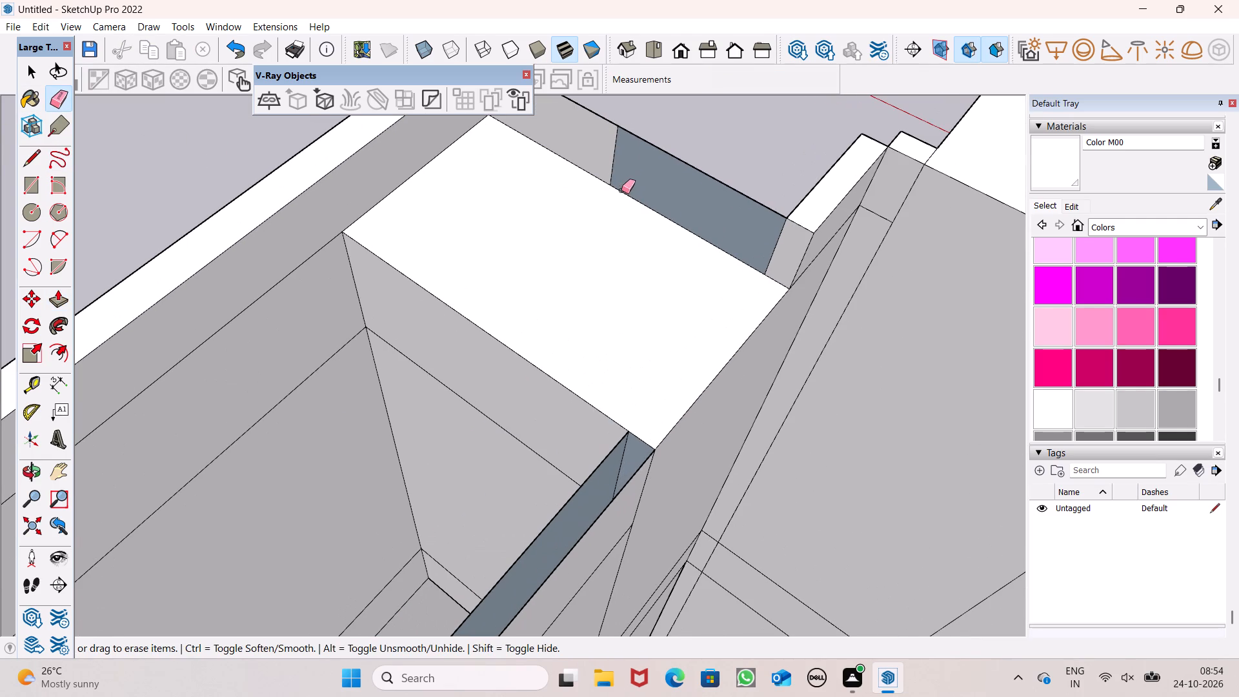
click(602, 172)
click(607, 172)
drag(607, 172, 614, 172)
drag(615, 172, 609, 172)
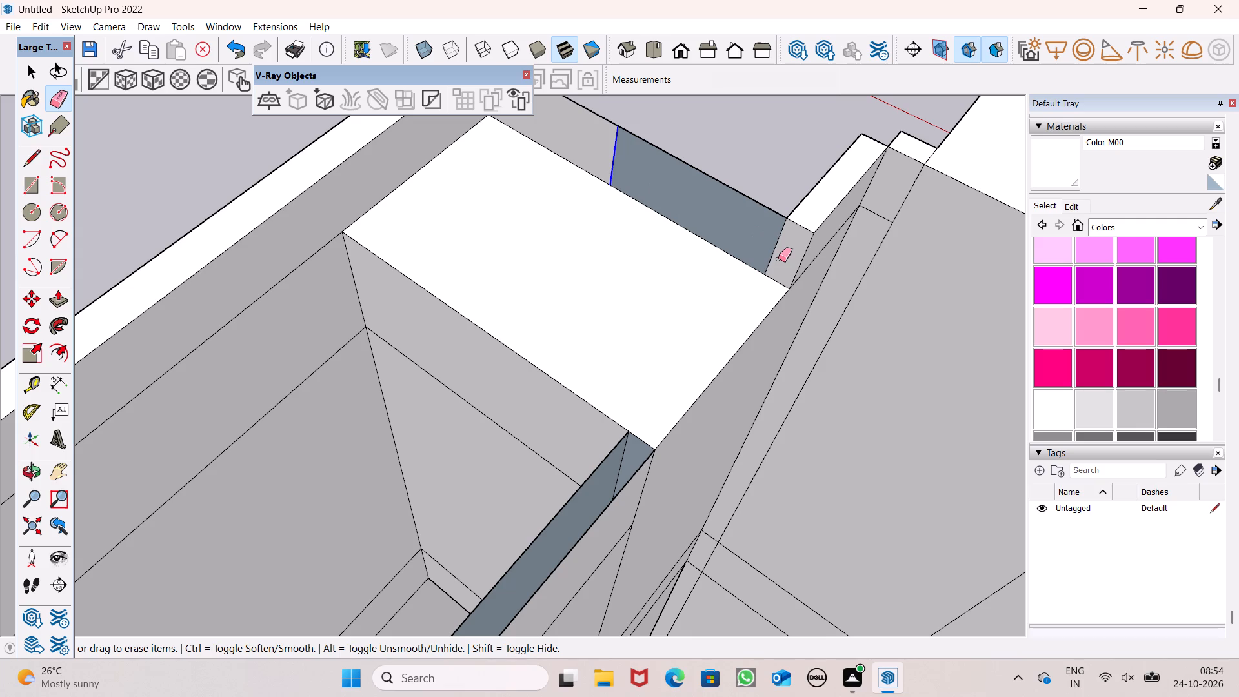
drag(778, 259, 771, 259)
click(766, 259)
Push/Pull the blue face along the upper recess slab's front about 1 1/2" inward to give the thin parapet thickness.
scroll(741, 261, down, 5)
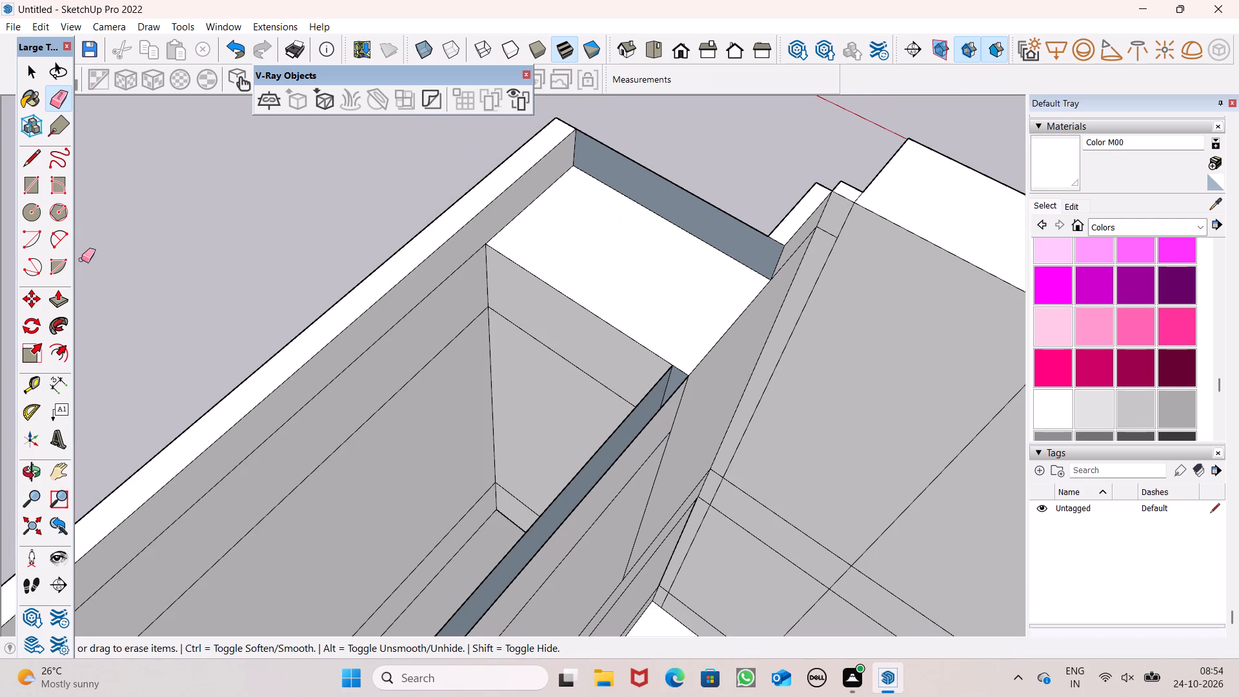
click(57, 293)
scroll(768, 219, up, 2)
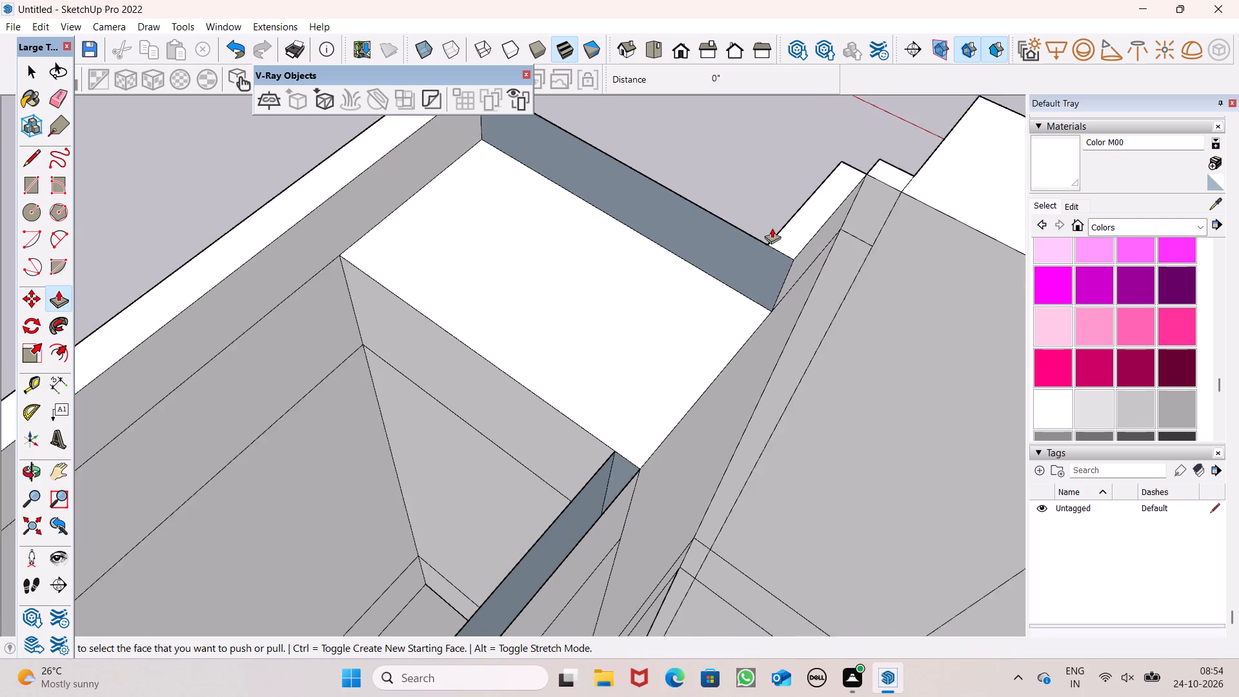
scroll(772, 228, up, 3)
scroll(795, 233, down, 4)
middle_drag(807, 249, 775, 283)
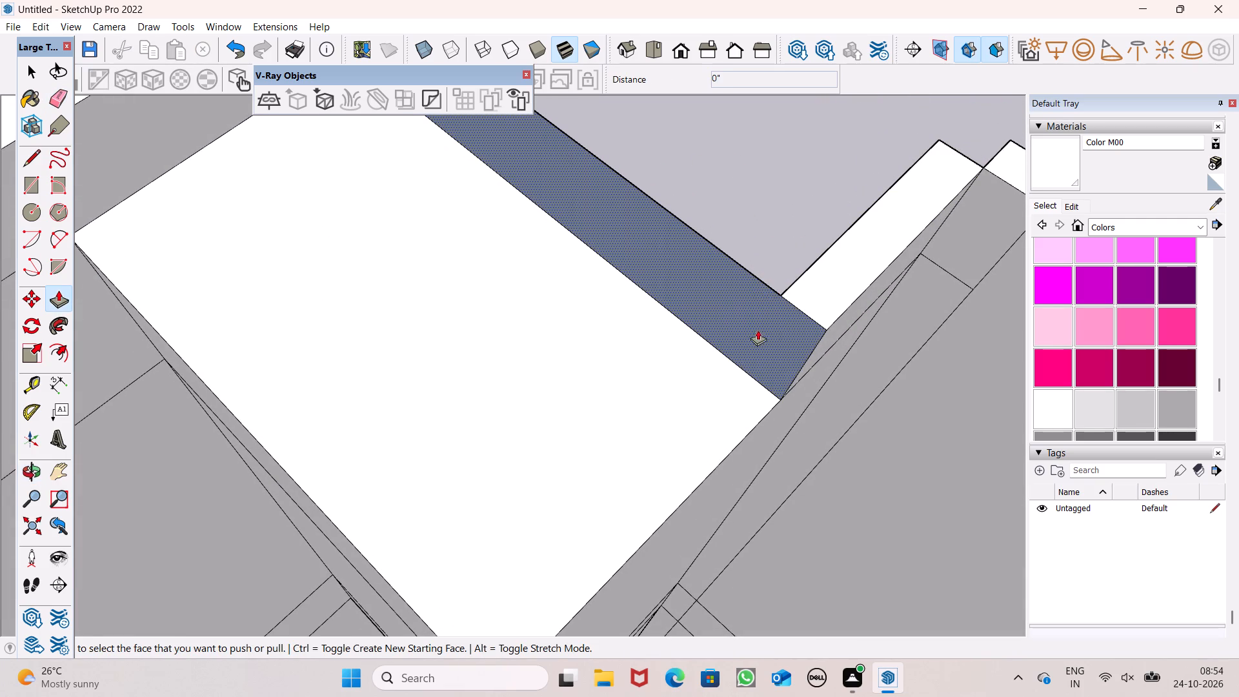
drag(767, 330, 761, 341)
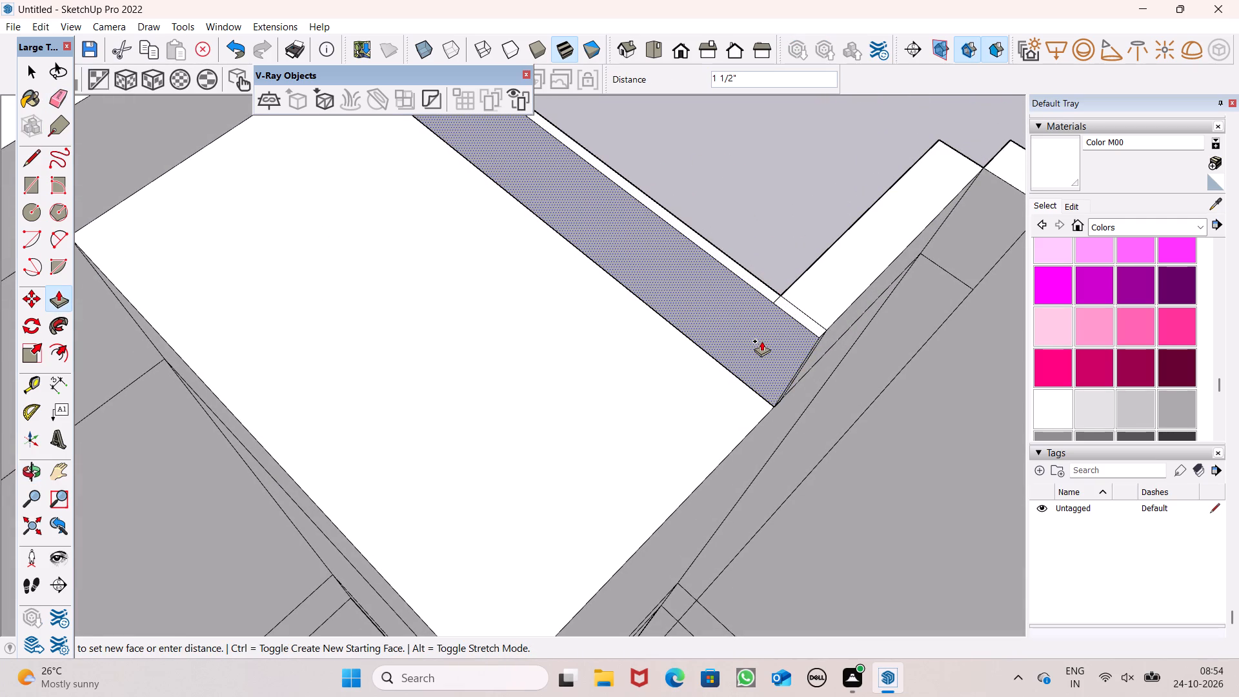
drag(761, 341, 761, 341)
click(761, 341)
key(space)
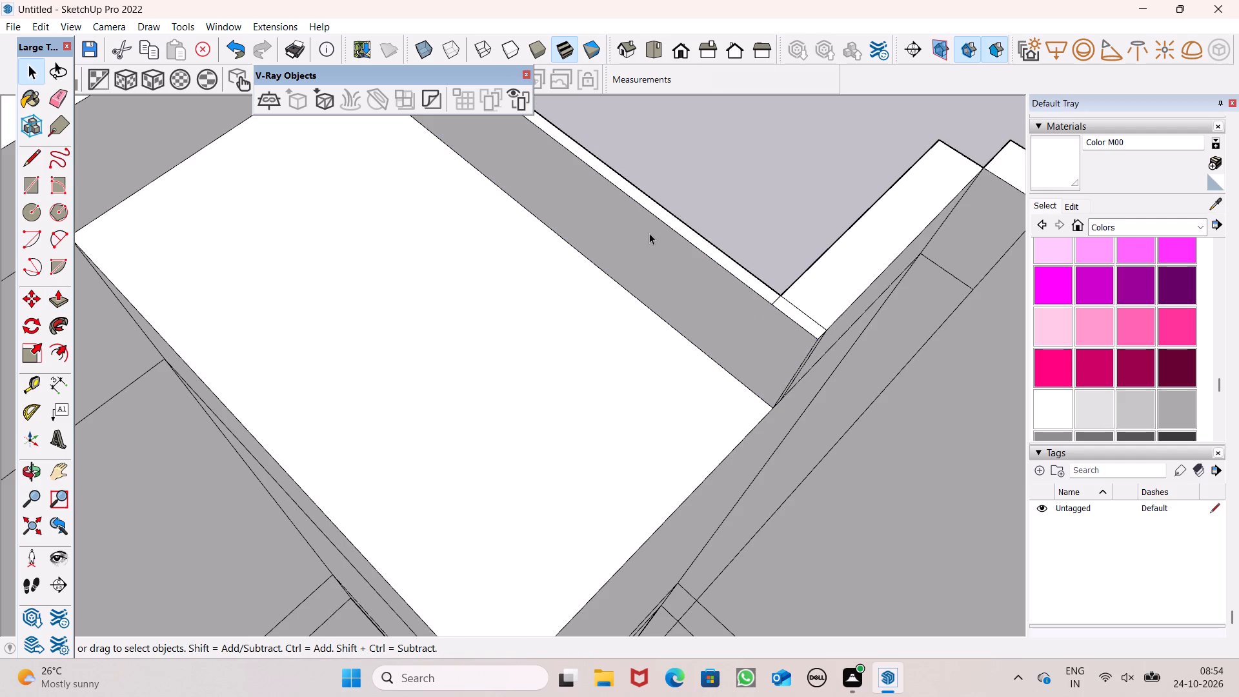
Erase the leftover edges where the thickened parapet meets the adjoining room wall, on the top surface and the narrow vertical strip.
scroll(601, 196, down, 7)
middle_drag(619, 229, 370, 284)
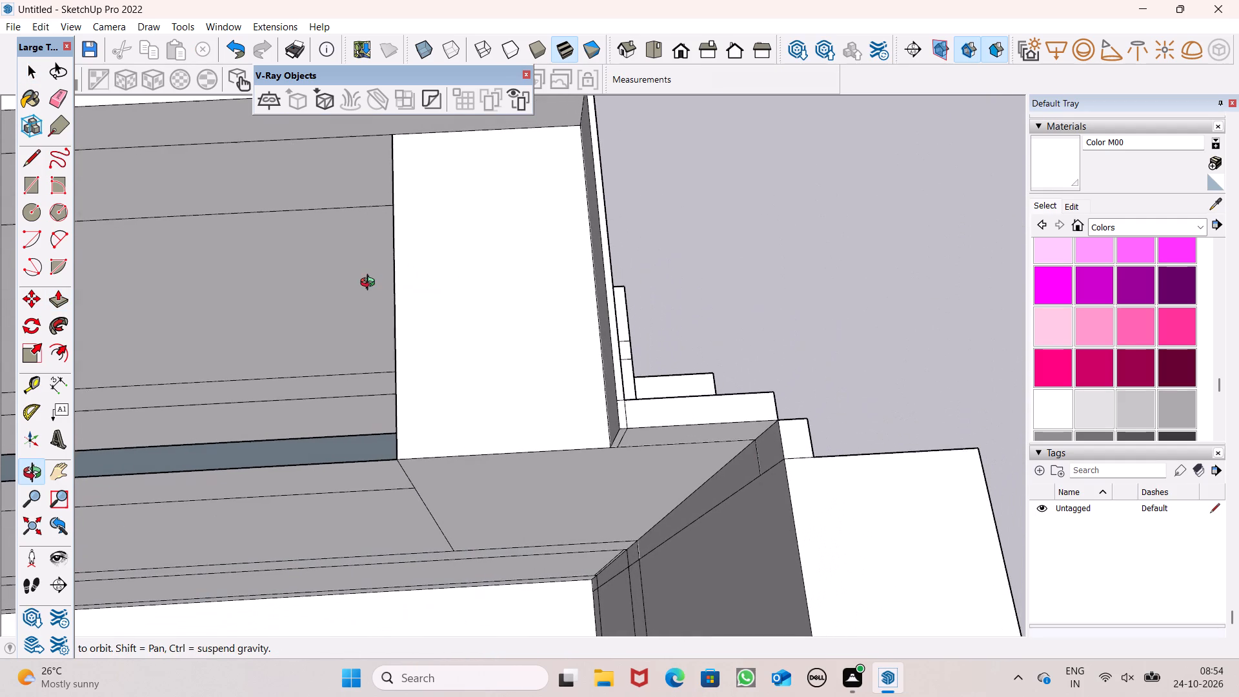
middle_drag(370, 284, 370, 283)
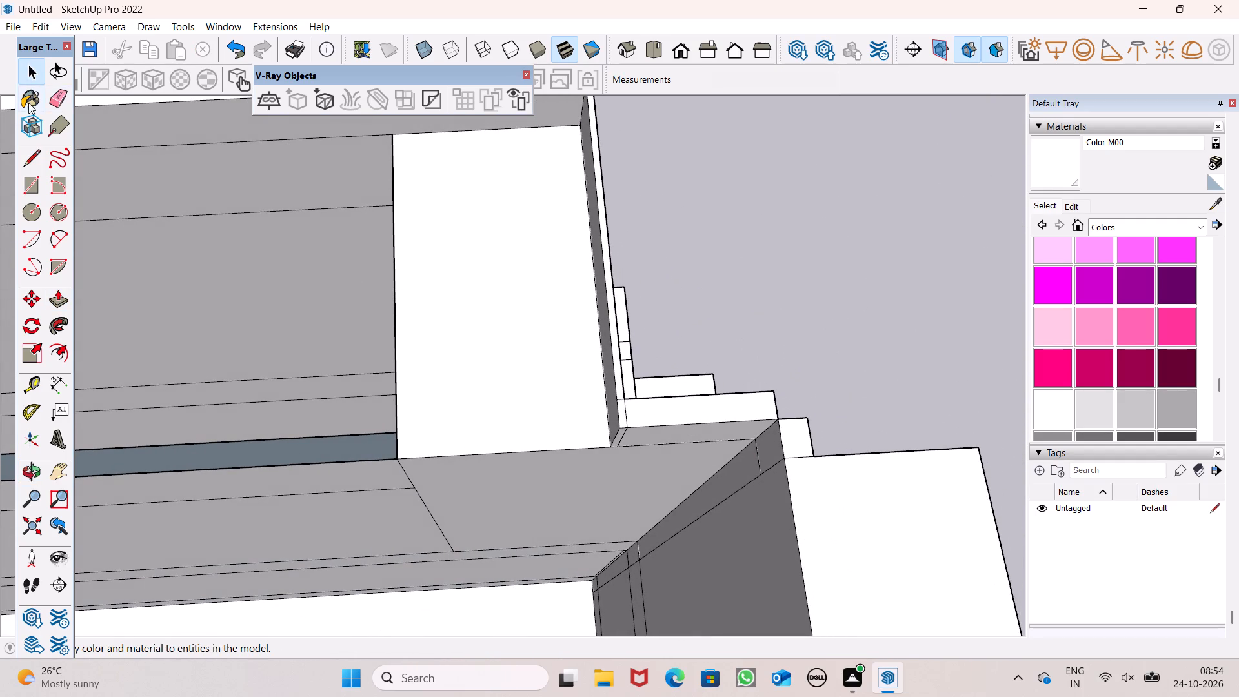
click(57, 96)
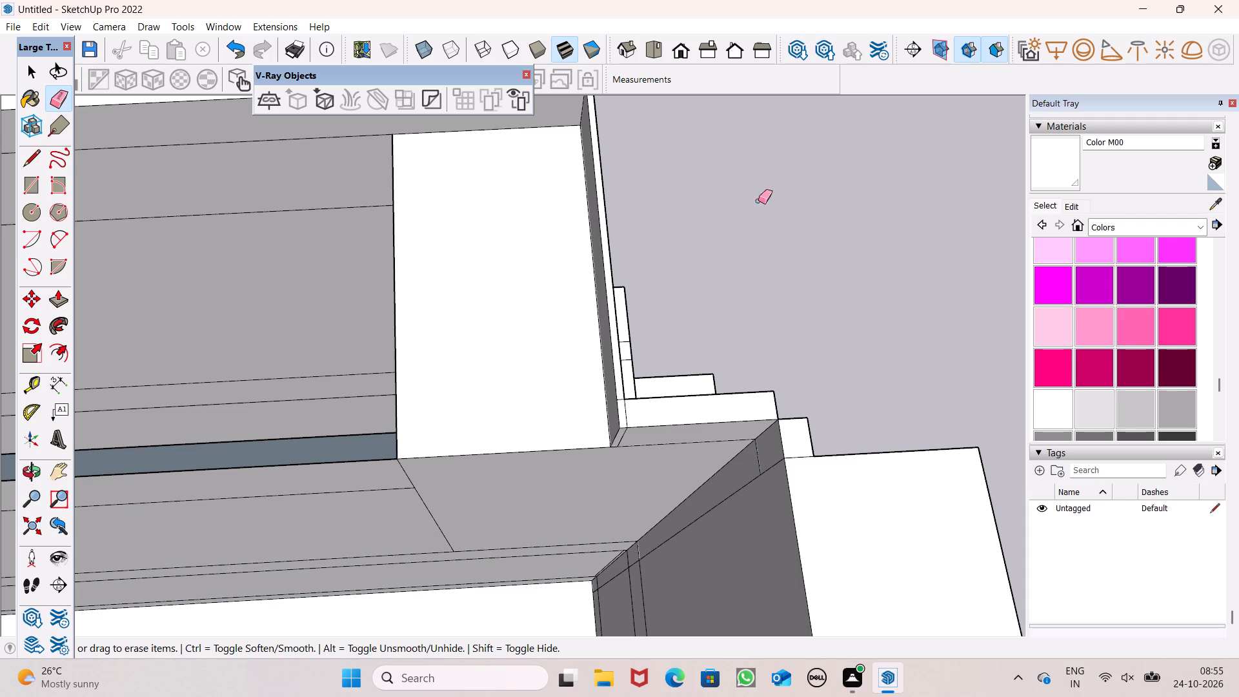
scroll(725, 211, down, 2)
middle_drag(701, 353, 801, 231)
scroll(800, 232, up, 1)
scroll(650, 208, up, 7)
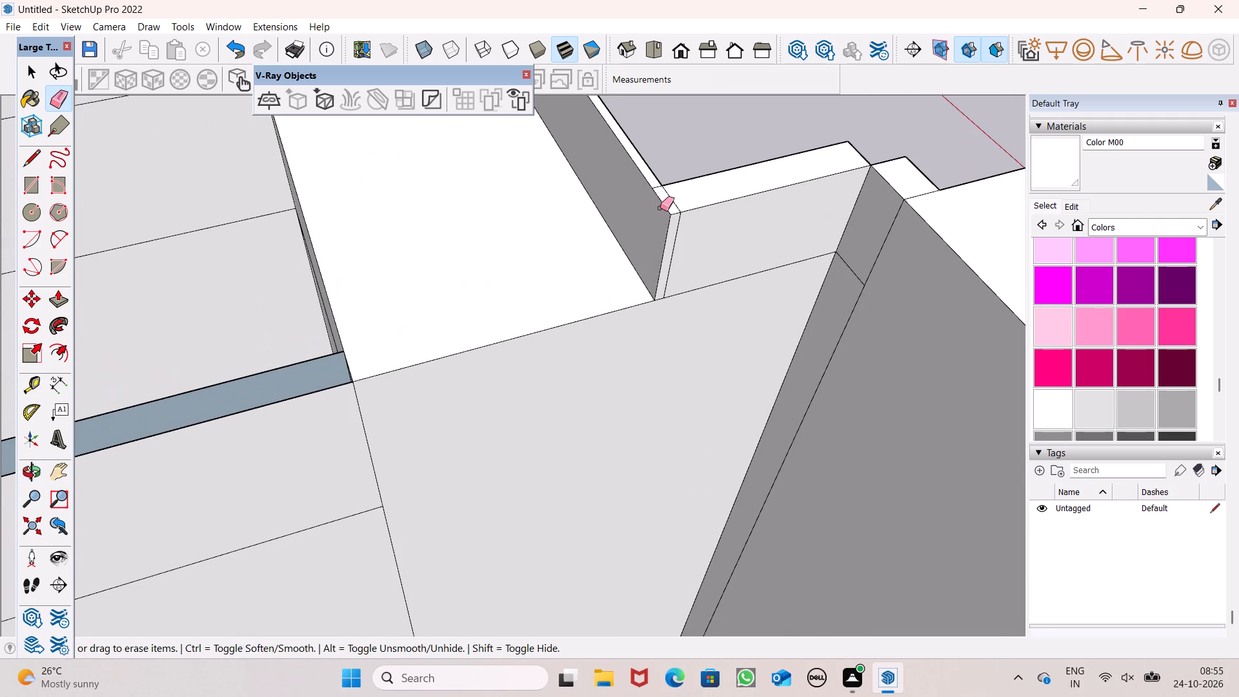
click(671, 199)
scroll(679, 191, up, 5)
click(644, 184)
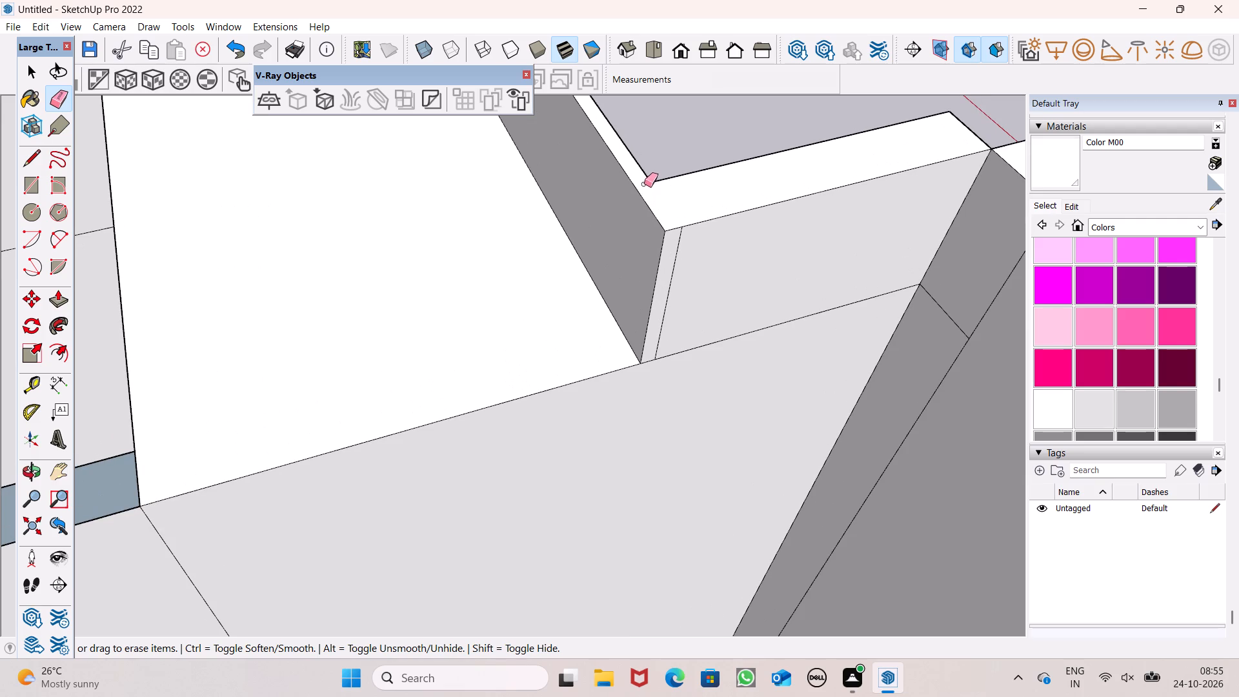
click(677, 241)
drag(683, 237, 672, 244)
Examine the upper recess corner, its blue reversed faces and the whole building from above, the side and the front.
scroll(700, 187, down, 8)
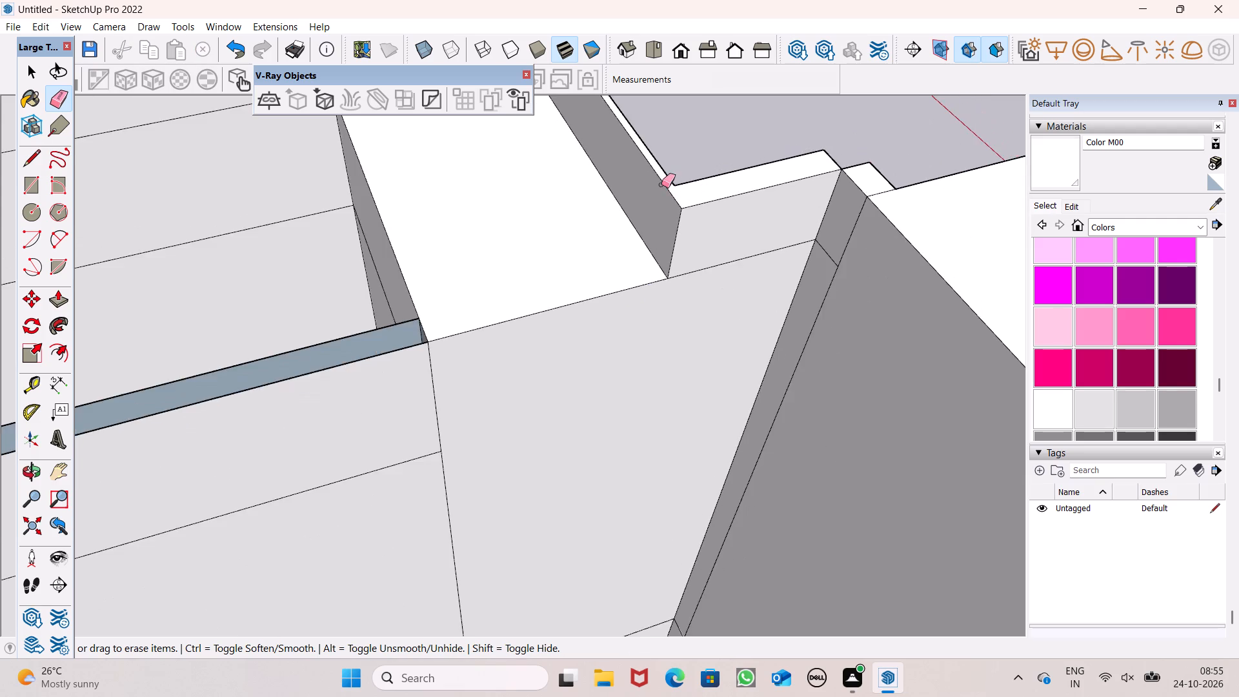
scroll(661, 184, down, 6)
scroll(719, 210, up, 3)
middle_drag(763, 201, 518, 268)
scroll(767, 229, down, 5)
middle_drag(794, 297, 625, 332)
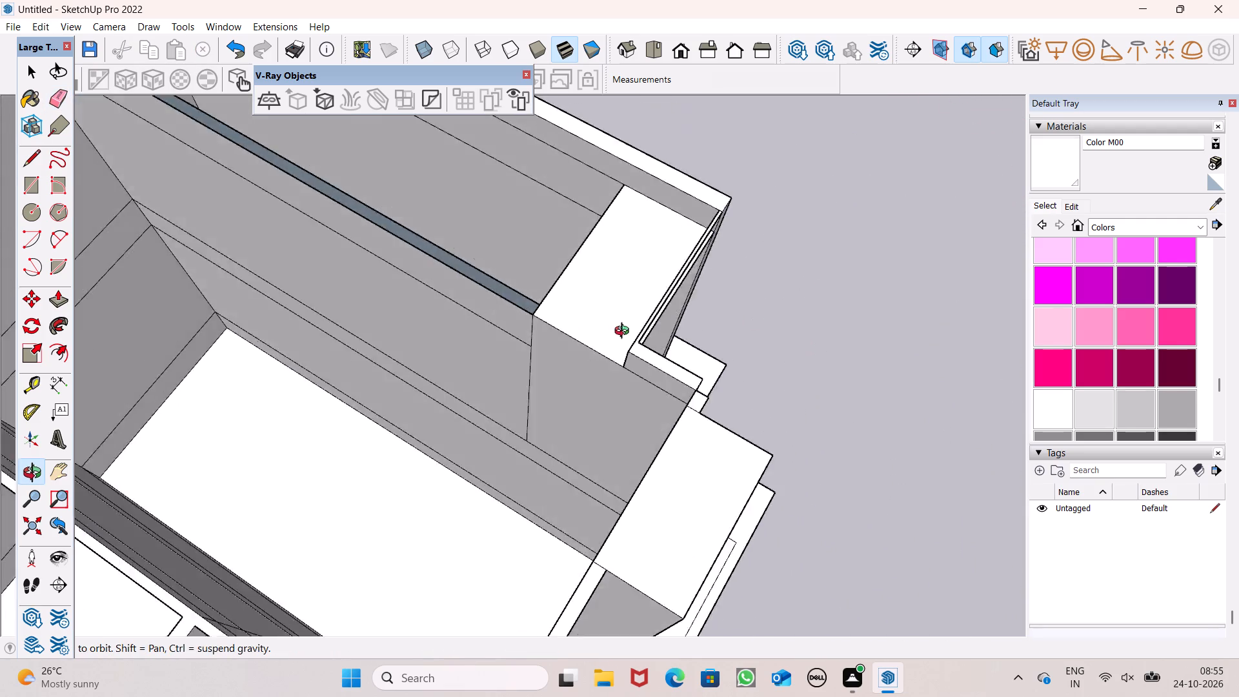
middle_drag(625, 332, 458, 268)
scroll(567, 328, up, 1)
scroll(623, 271, down, 4)
middle_drag(583, 368, 481, 328)
scroll(621, 268, down, 5)
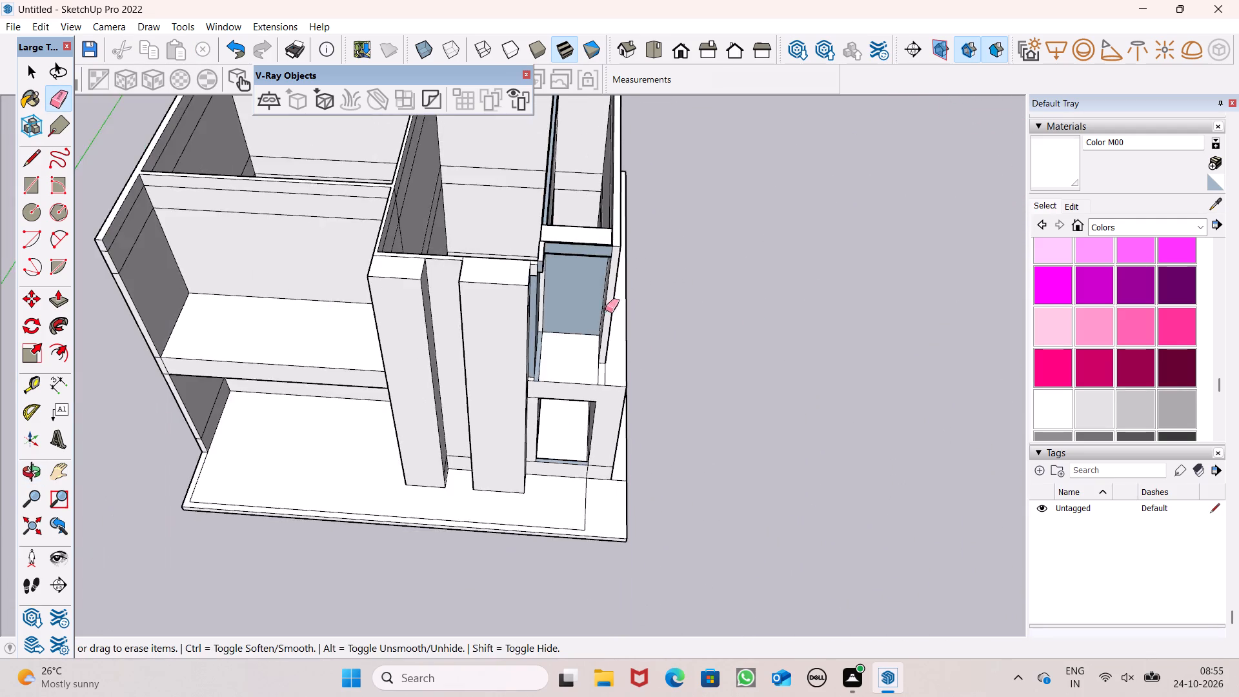
middle_drag(583, 329, 1131, 365)
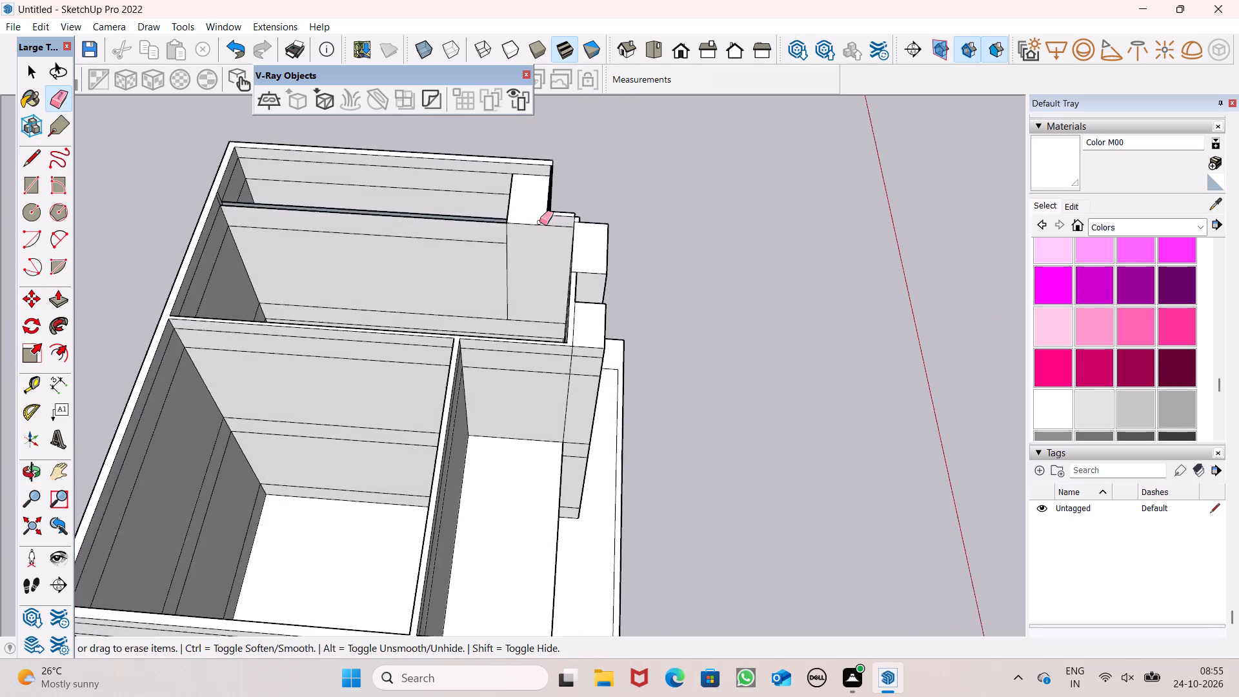
middle_drag(550, 239, 208, 387)
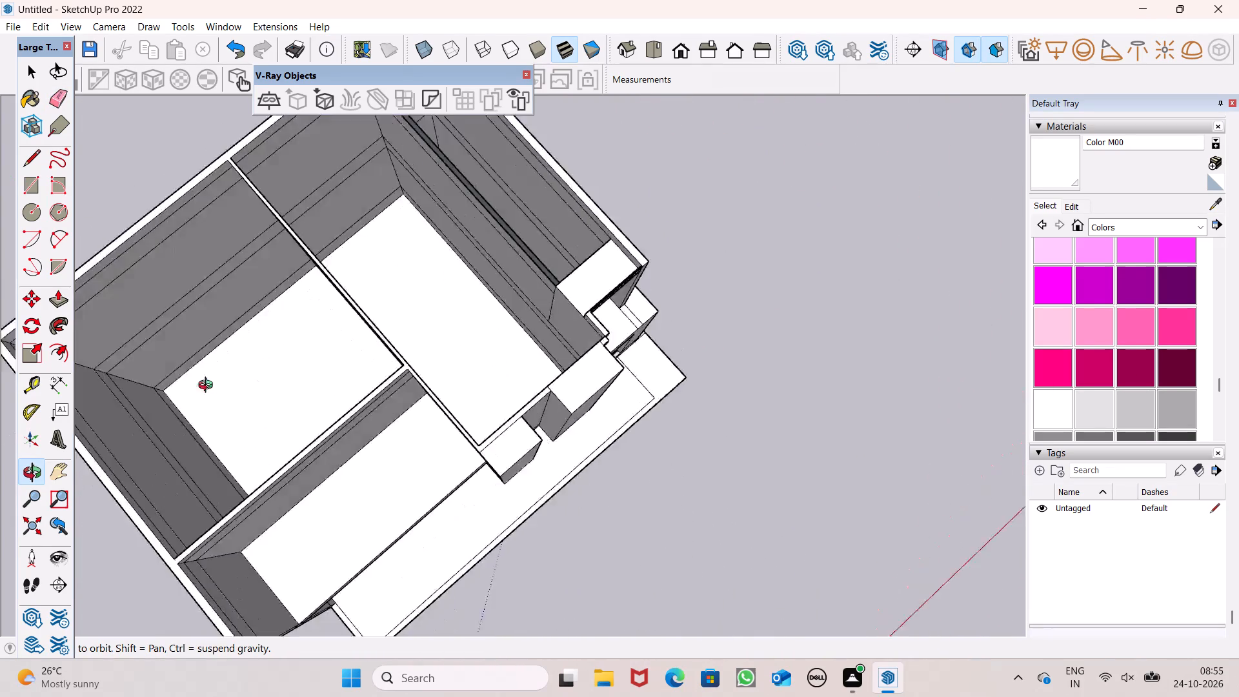
middle_drag(208, 387, 0, 330)
scroll(0, 332, up, 1)
middle_drag(423, 403, 169, 243)
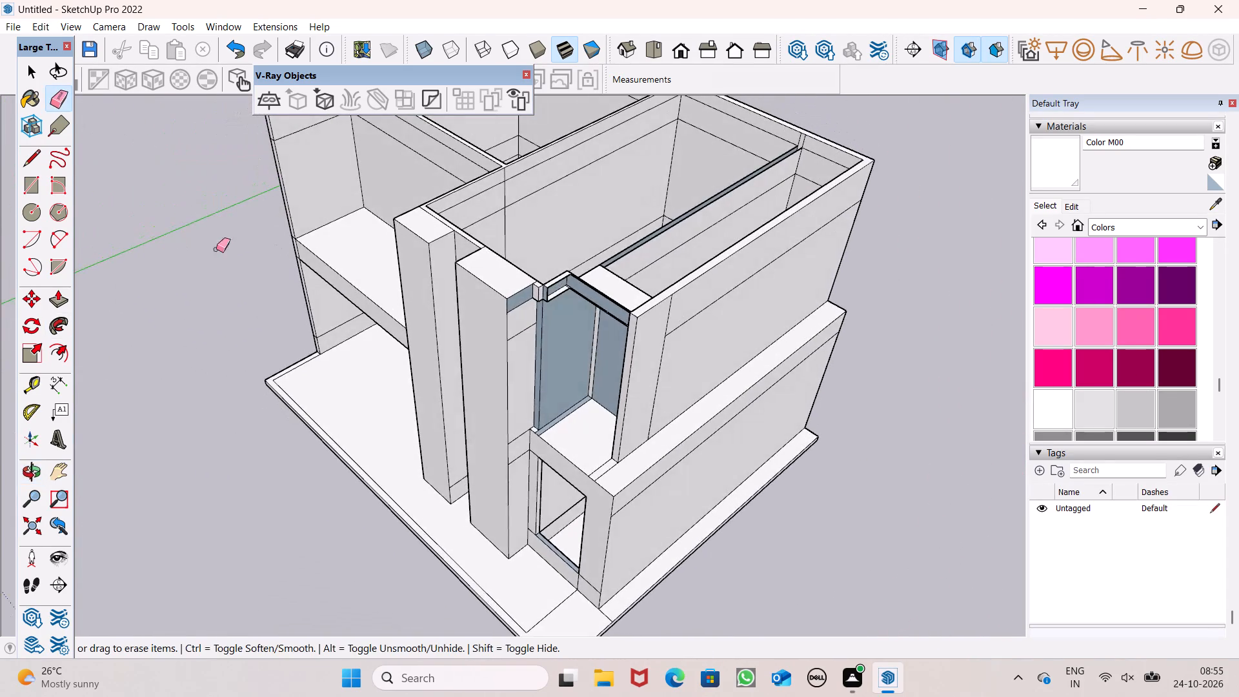
scroll(433, 259, up, 8)
scroll(584, 285, up, 8)
middle_drag(616, 274, 648, 221)
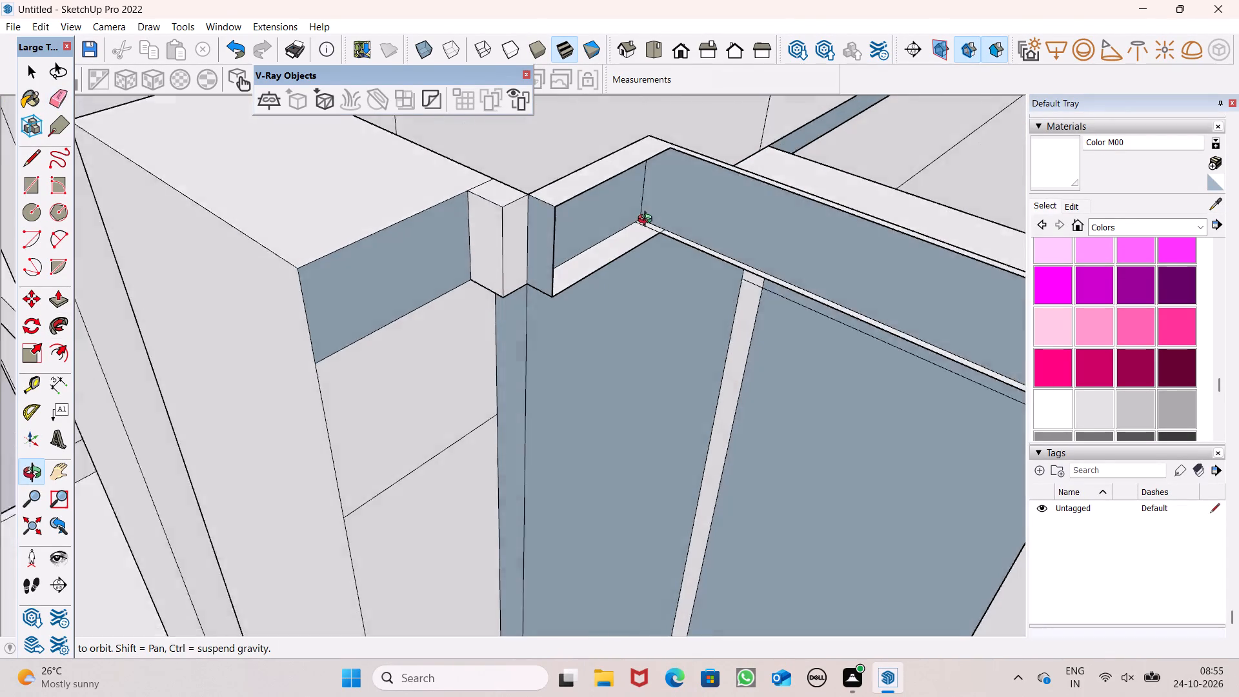
middle_drag(648, 221, 732, 151)
scroll(732, 151, up, 2)
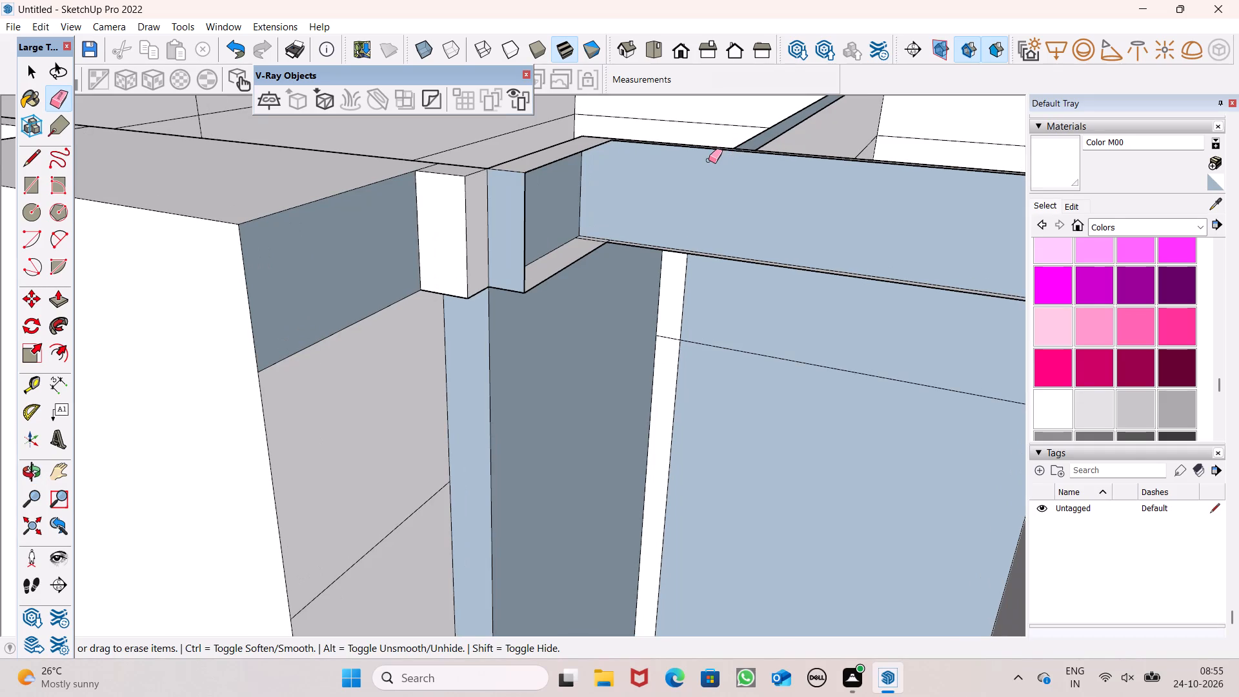
scroll(634, 273, down, 6)
scroll(669, 211, down, 11)
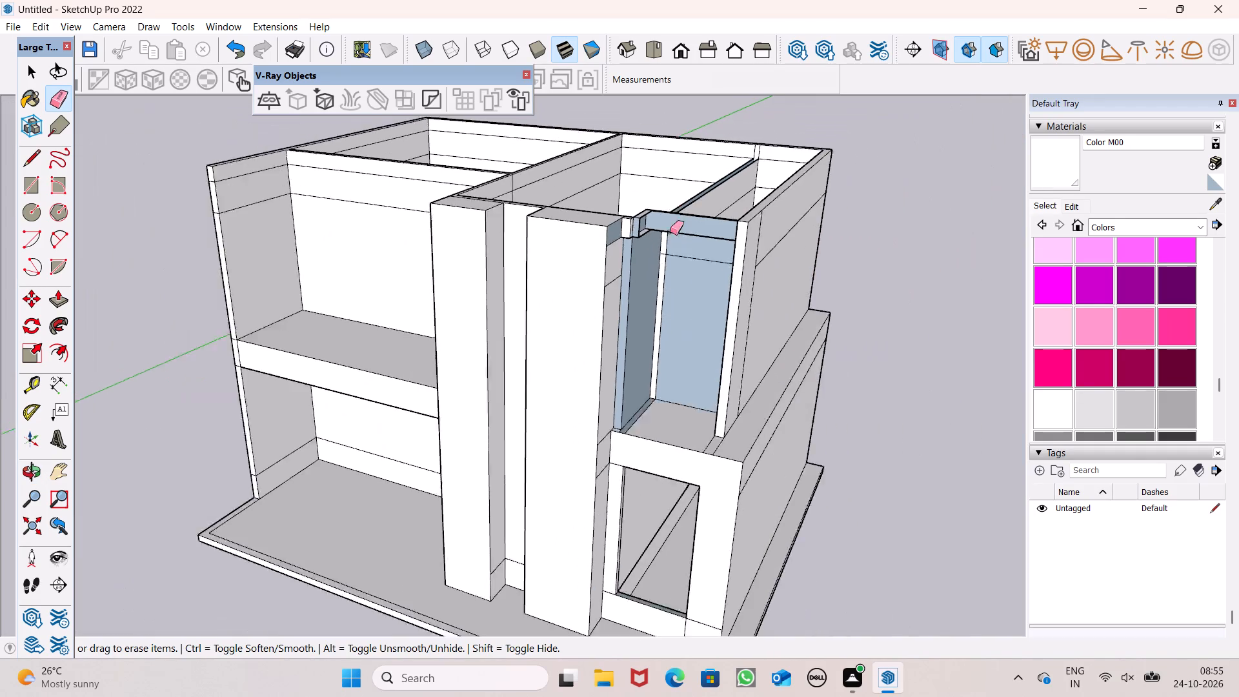
scroll(670, 232, down, 2)
middle_drag(728, 319, 907, 290)
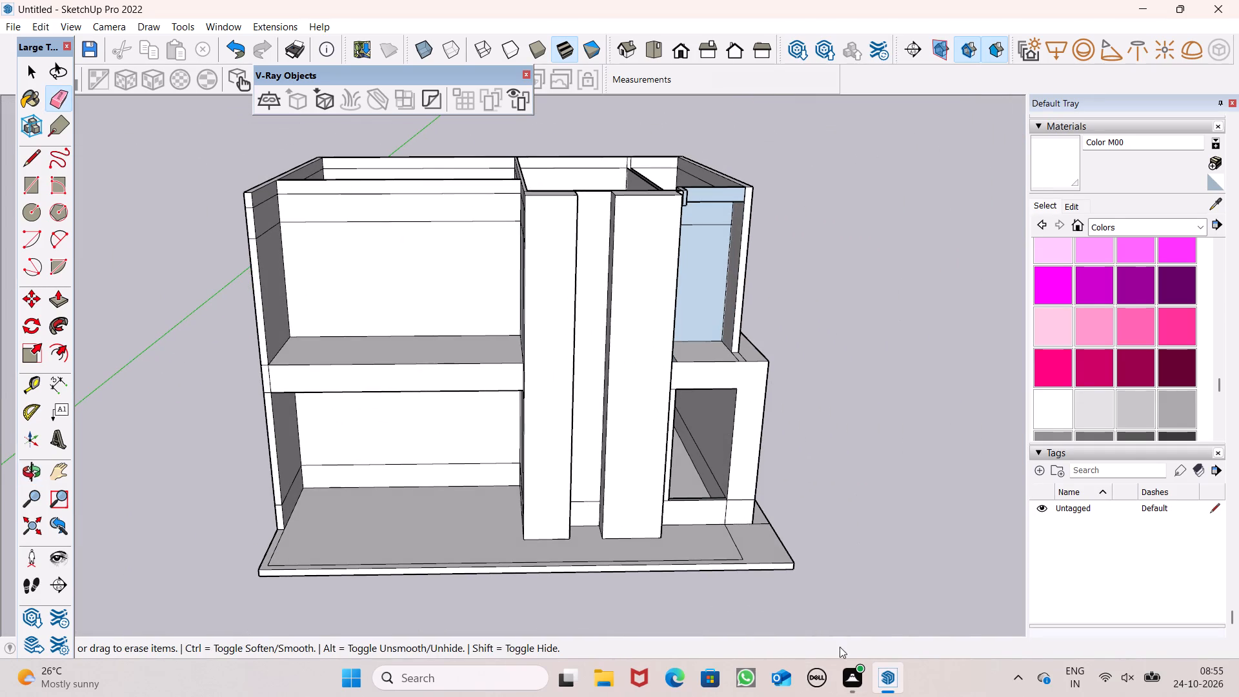
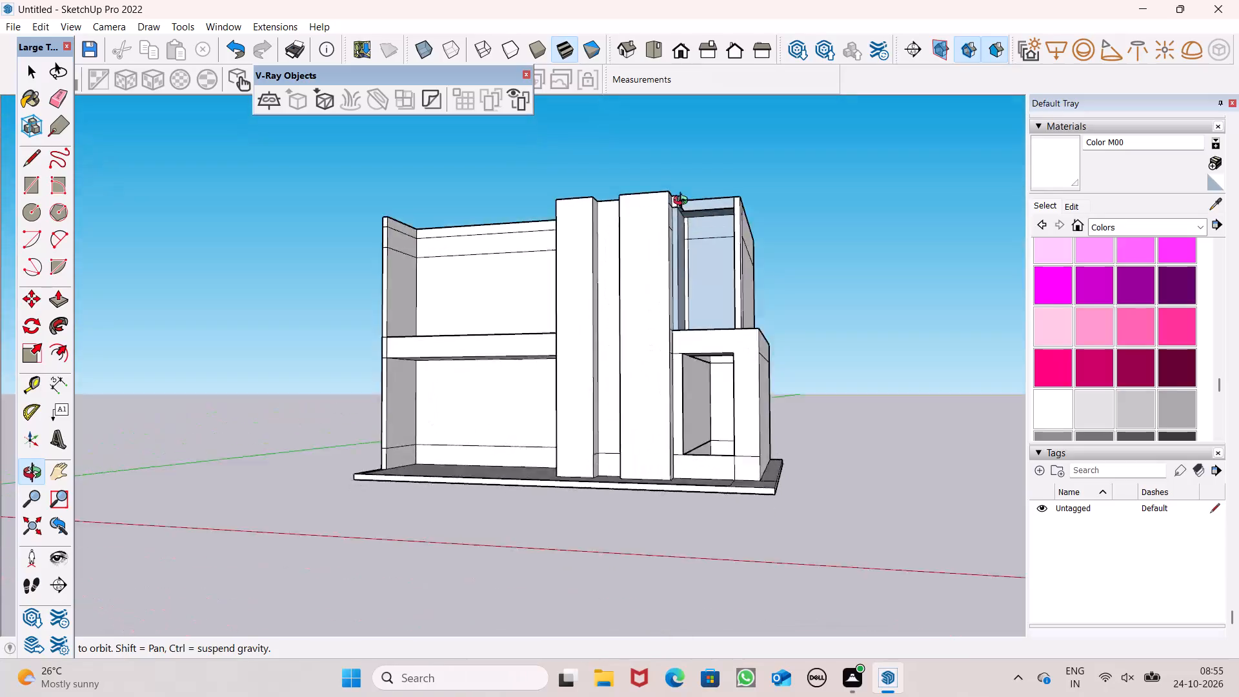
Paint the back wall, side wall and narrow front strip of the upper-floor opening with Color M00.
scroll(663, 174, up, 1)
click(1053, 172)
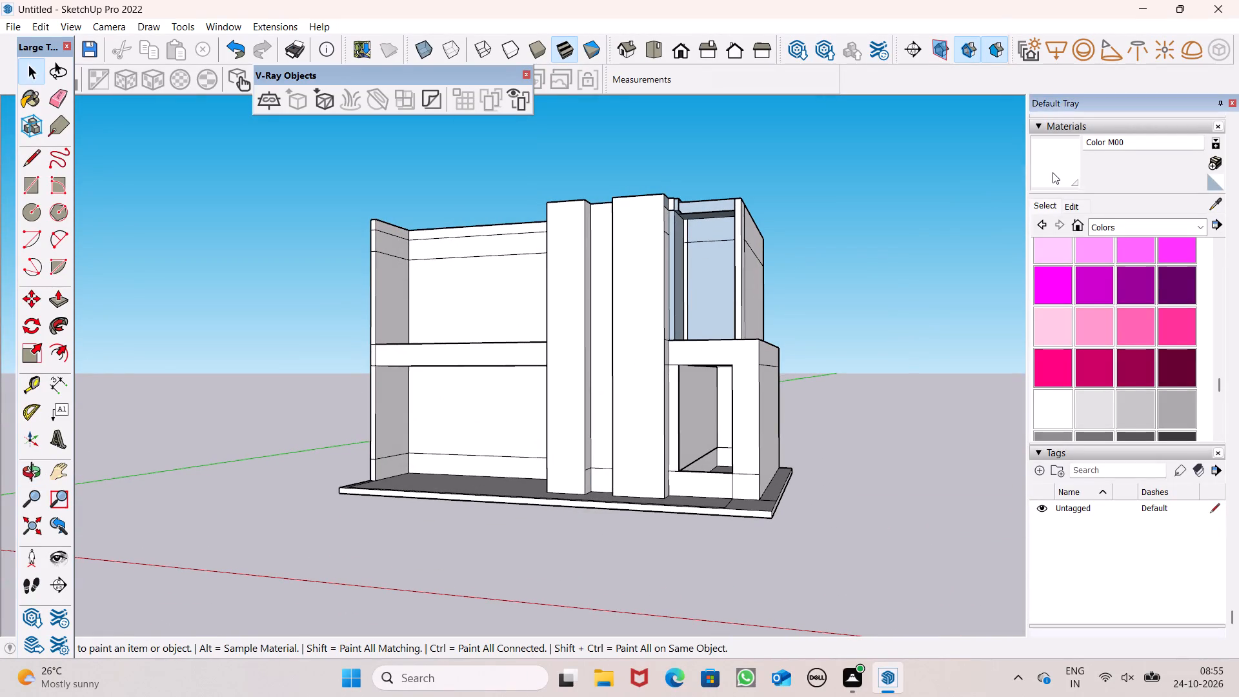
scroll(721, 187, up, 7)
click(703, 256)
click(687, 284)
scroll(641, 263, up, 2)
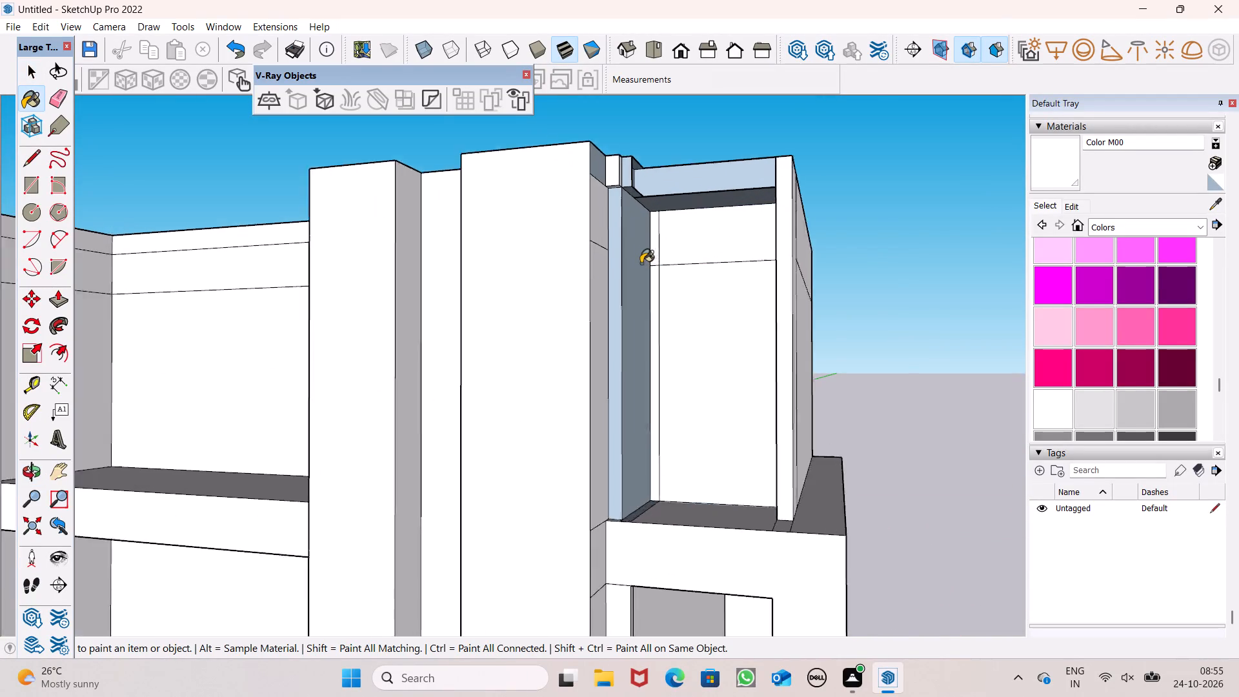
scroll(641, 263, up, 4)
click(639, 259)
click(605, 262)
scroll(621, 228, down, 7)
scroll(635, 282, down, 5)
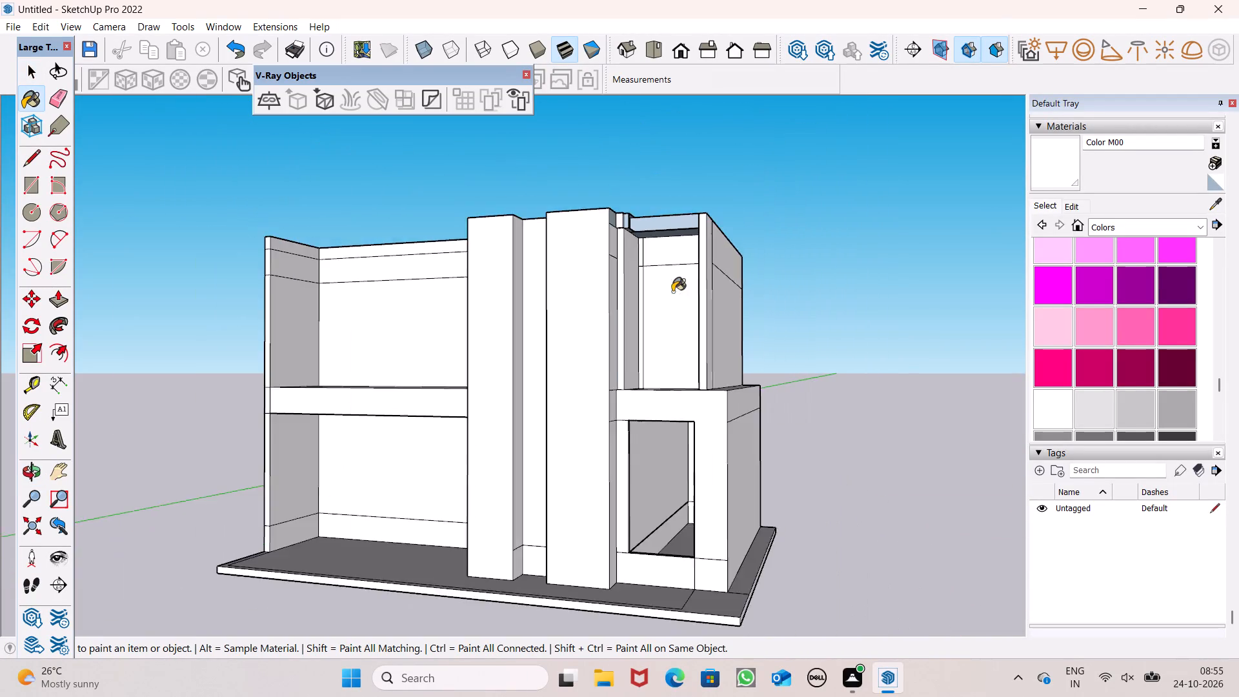
Undo the recent painting and the earlier edits that recessed the beam and stub faces above the upper-floor opening.
scroll(679, 292, up, 1)
middle_drag(679, 292, 643, 470)
scroll(609, 208, up, 7)
scroll(633, 249, down, 2)
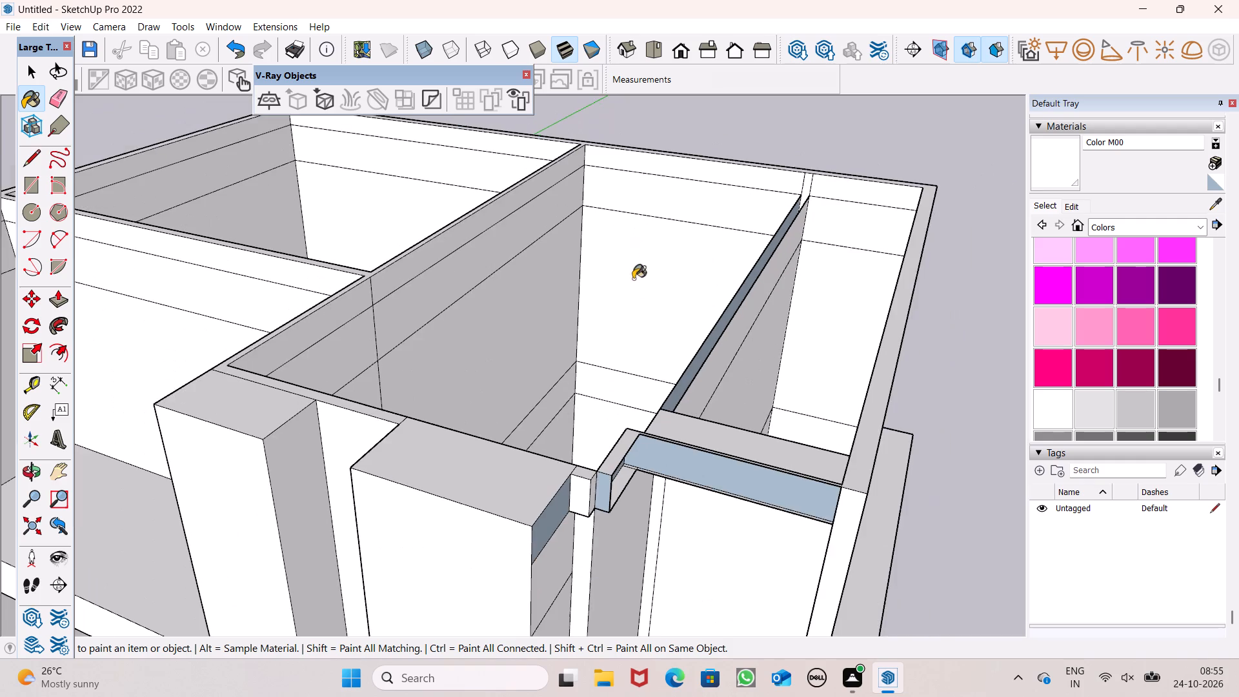
scroll(633, 279, down, 1)
scroll(682, 455, up, 7)
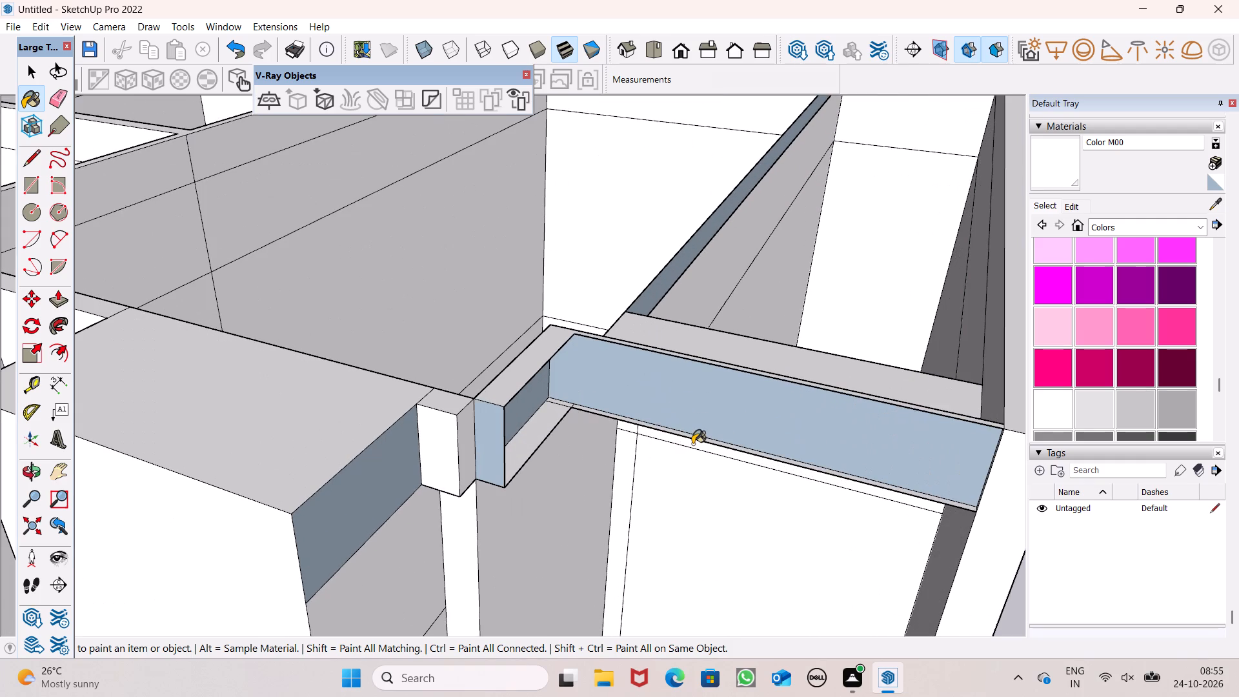
key(ctrl+z)
key(ctrl+z)
key(ctrl+z)
key(ctrl+z)
key(ctrl+z)
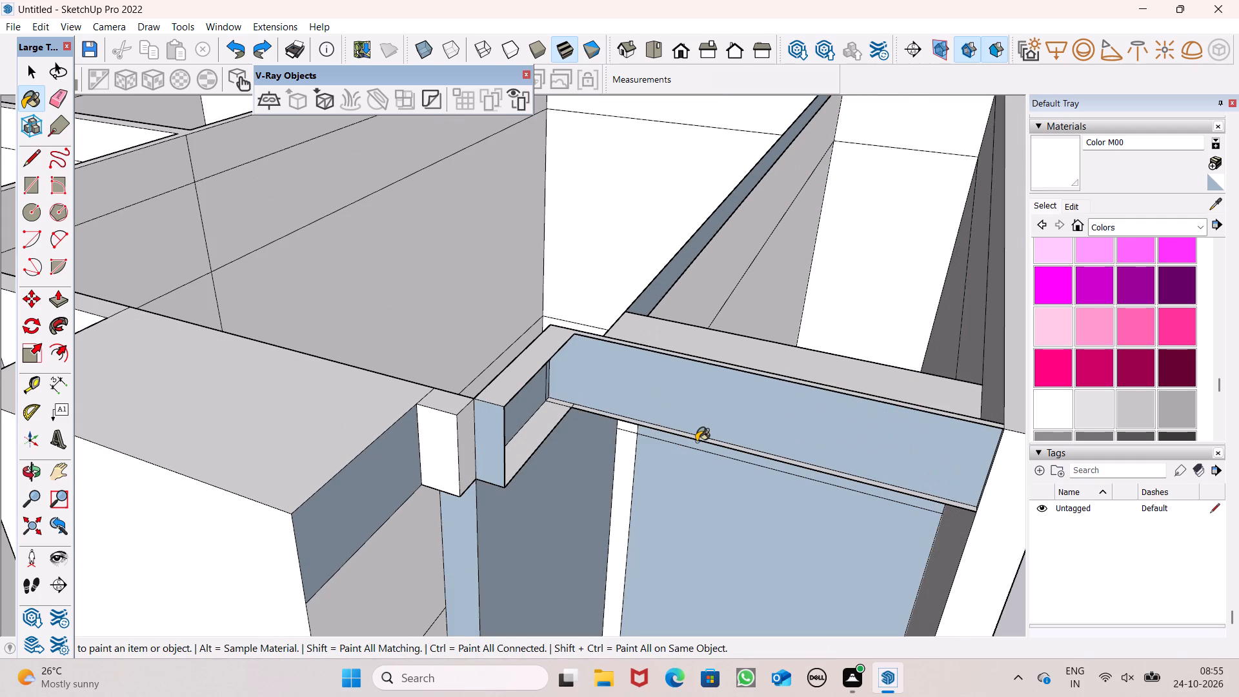
key(ctrl+z)
key(ctrl+z)
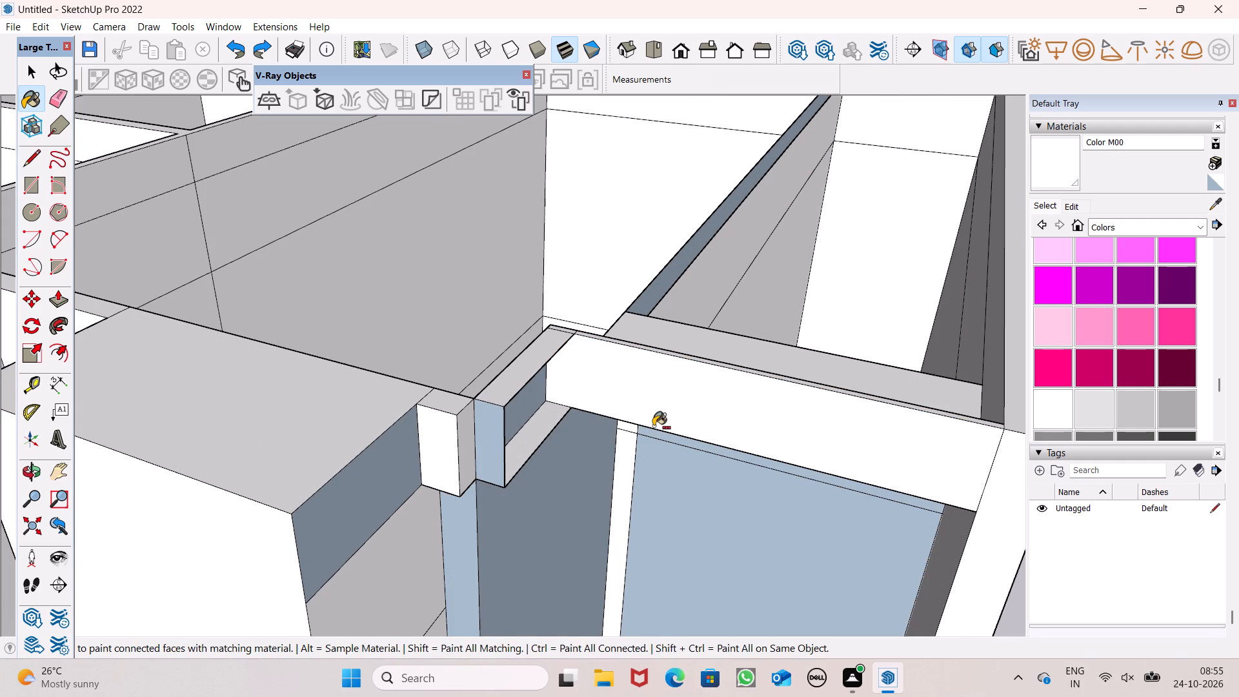
key(ctrl+z)
key(ctrl+z)
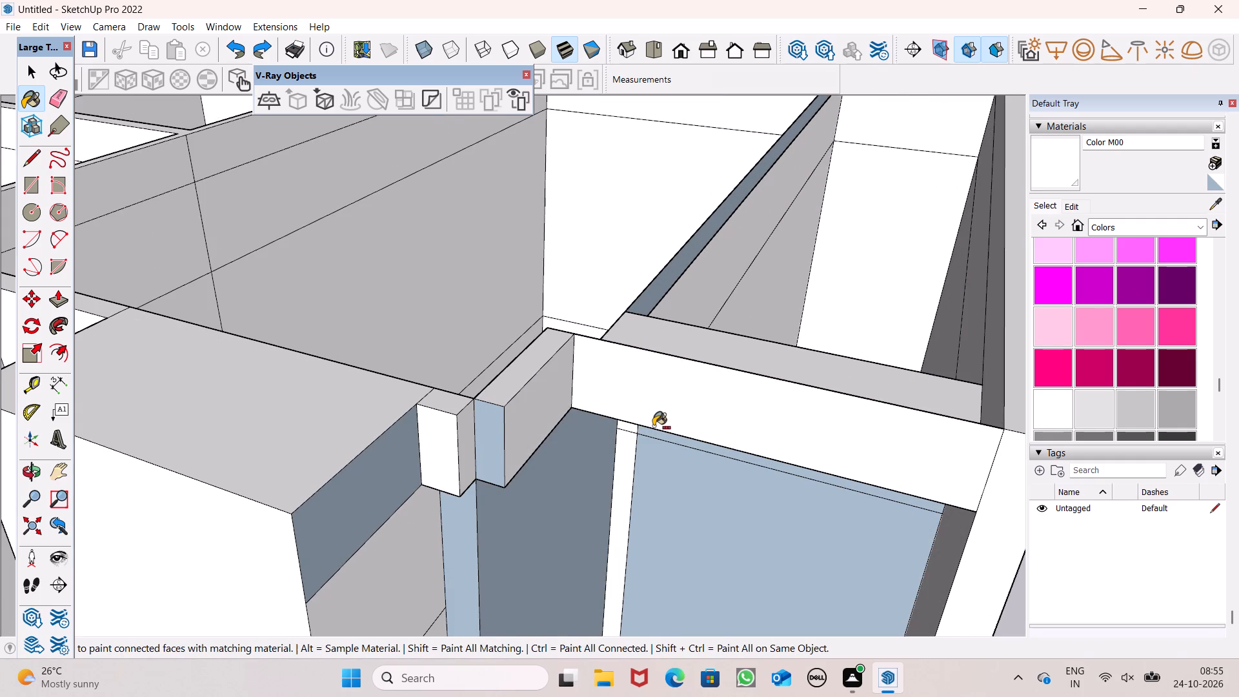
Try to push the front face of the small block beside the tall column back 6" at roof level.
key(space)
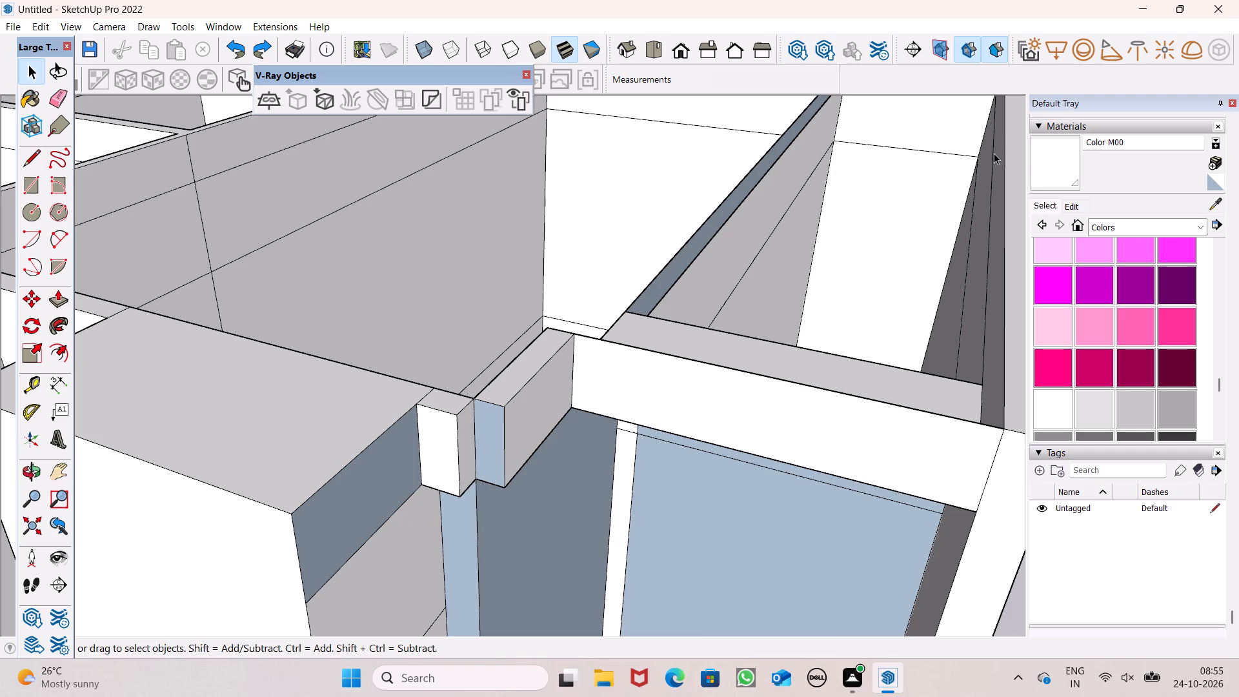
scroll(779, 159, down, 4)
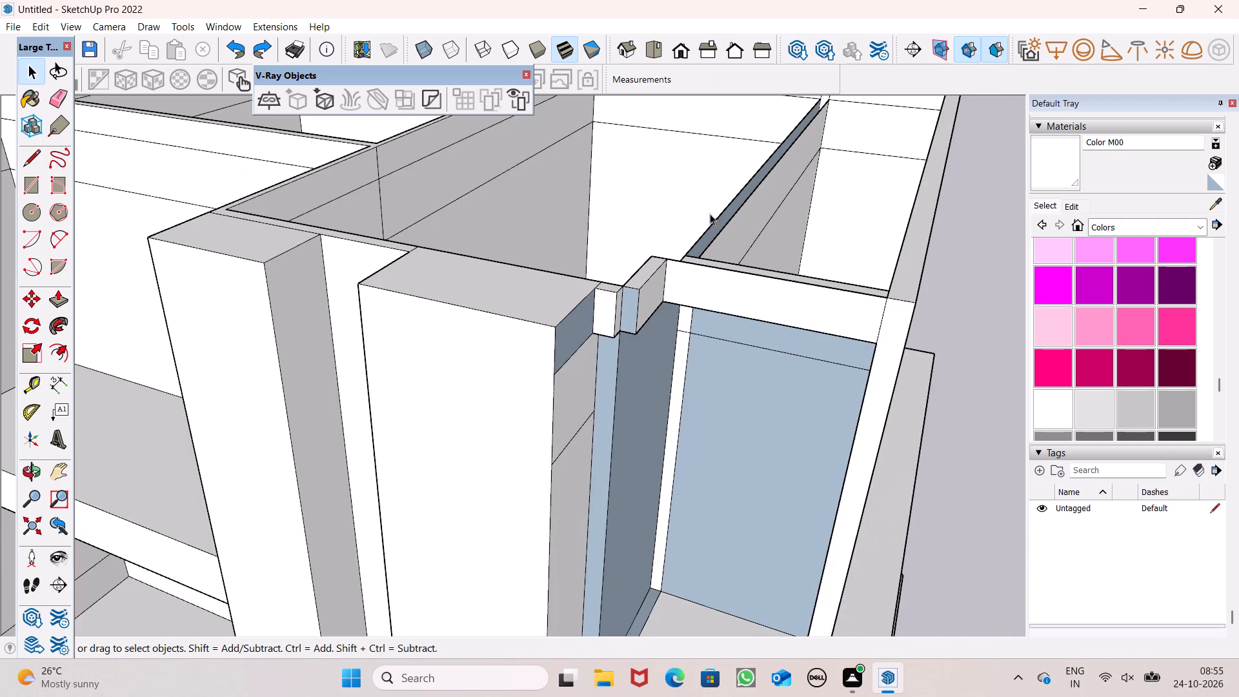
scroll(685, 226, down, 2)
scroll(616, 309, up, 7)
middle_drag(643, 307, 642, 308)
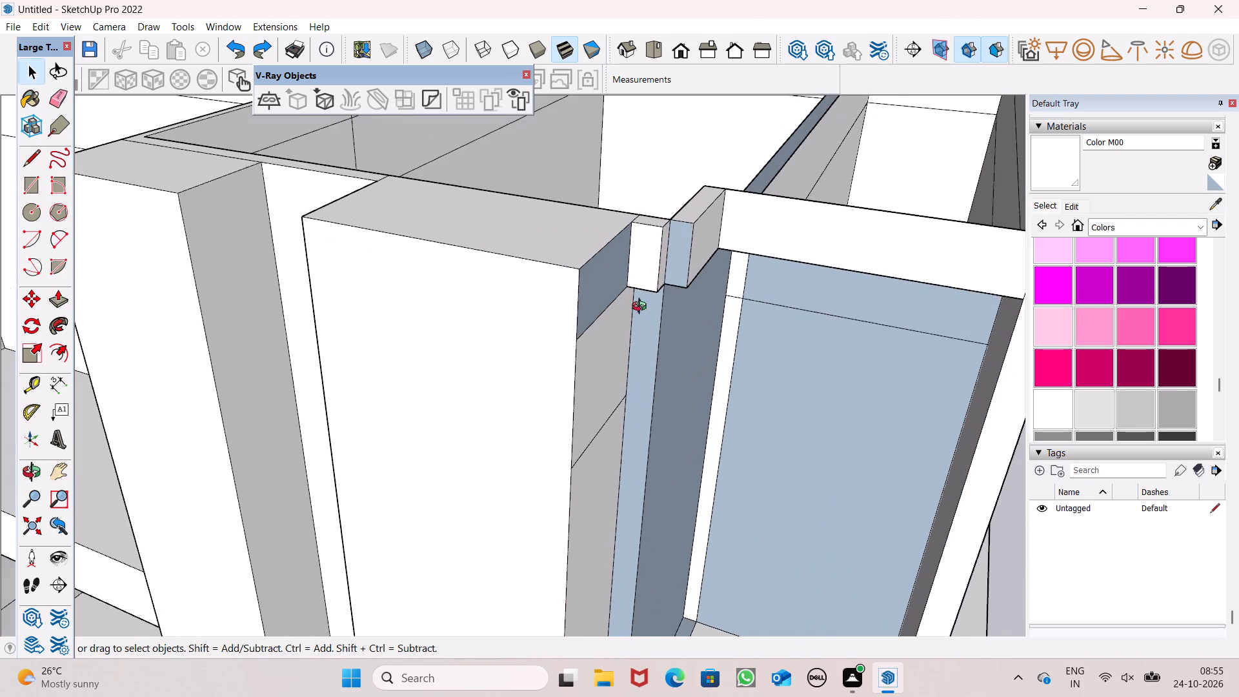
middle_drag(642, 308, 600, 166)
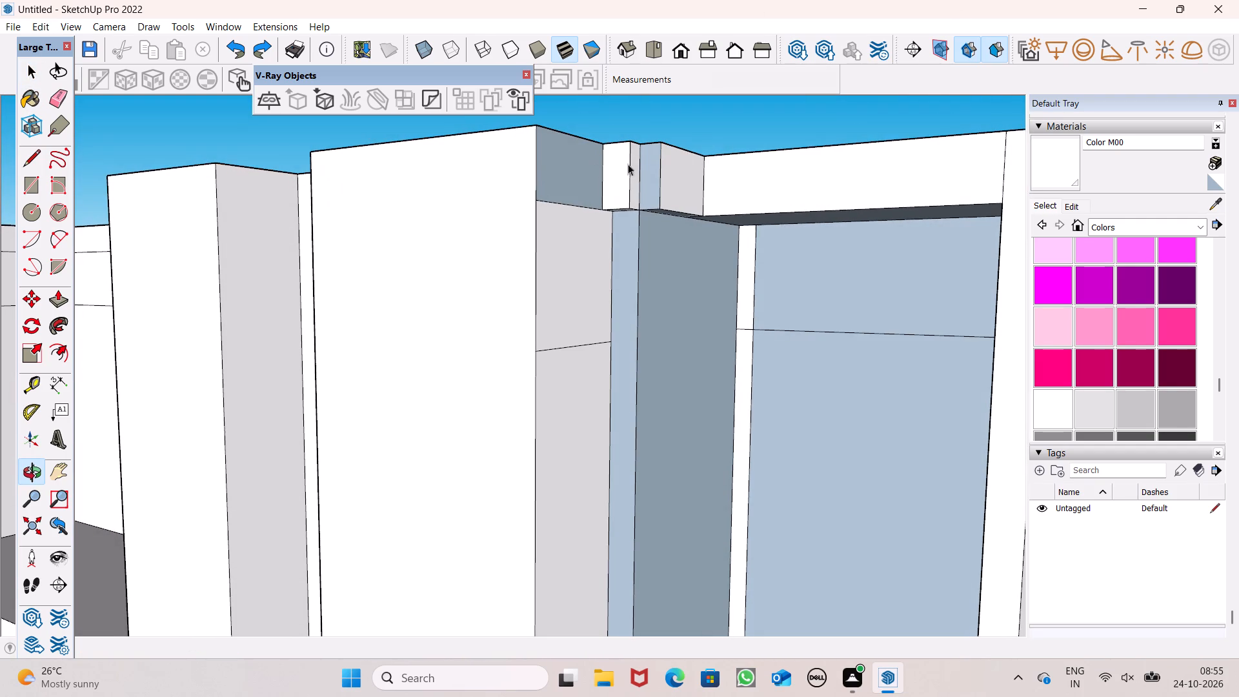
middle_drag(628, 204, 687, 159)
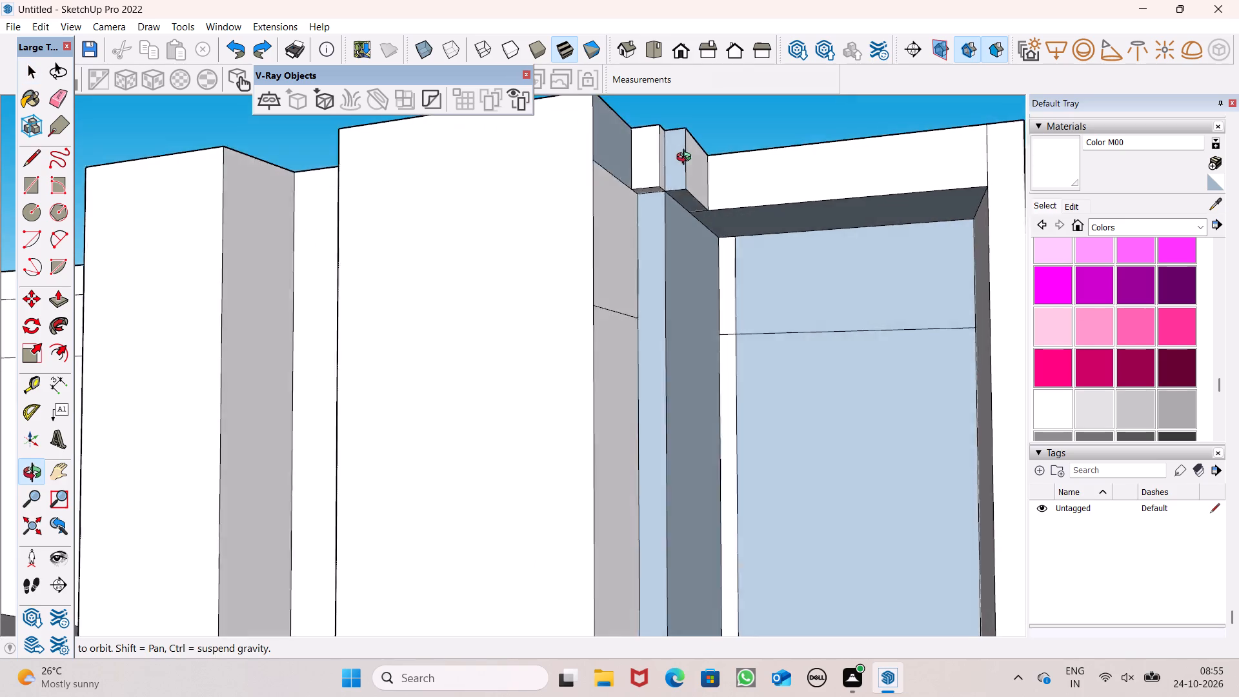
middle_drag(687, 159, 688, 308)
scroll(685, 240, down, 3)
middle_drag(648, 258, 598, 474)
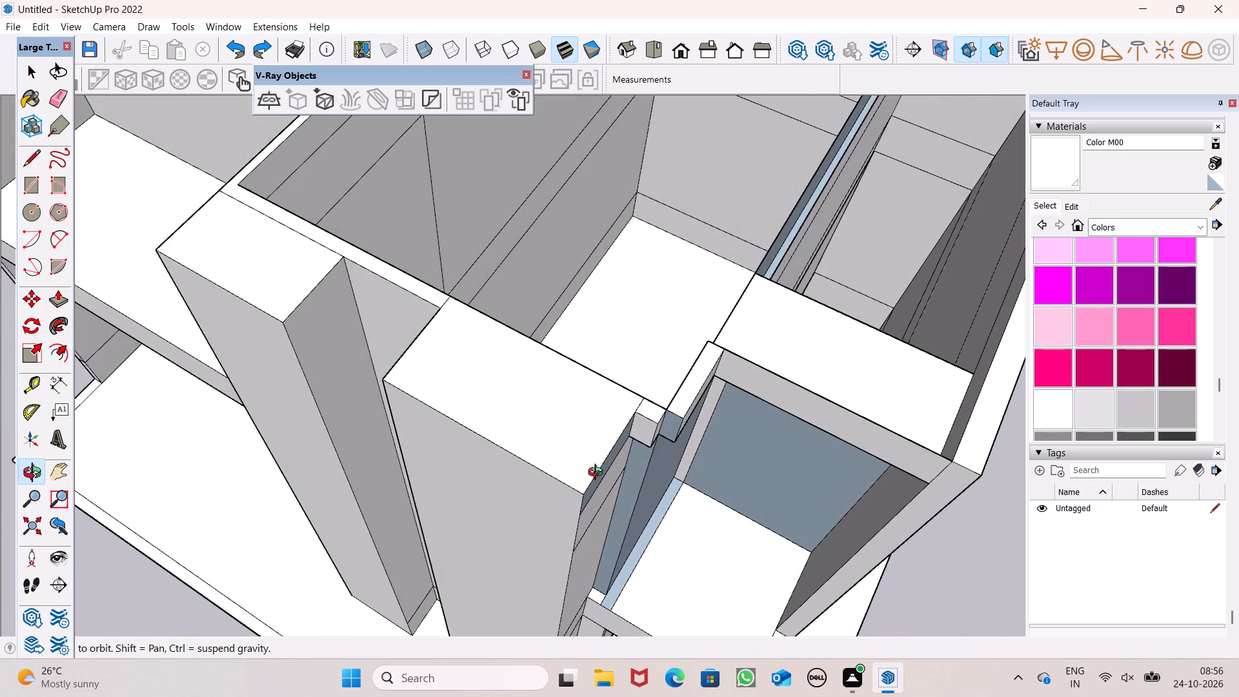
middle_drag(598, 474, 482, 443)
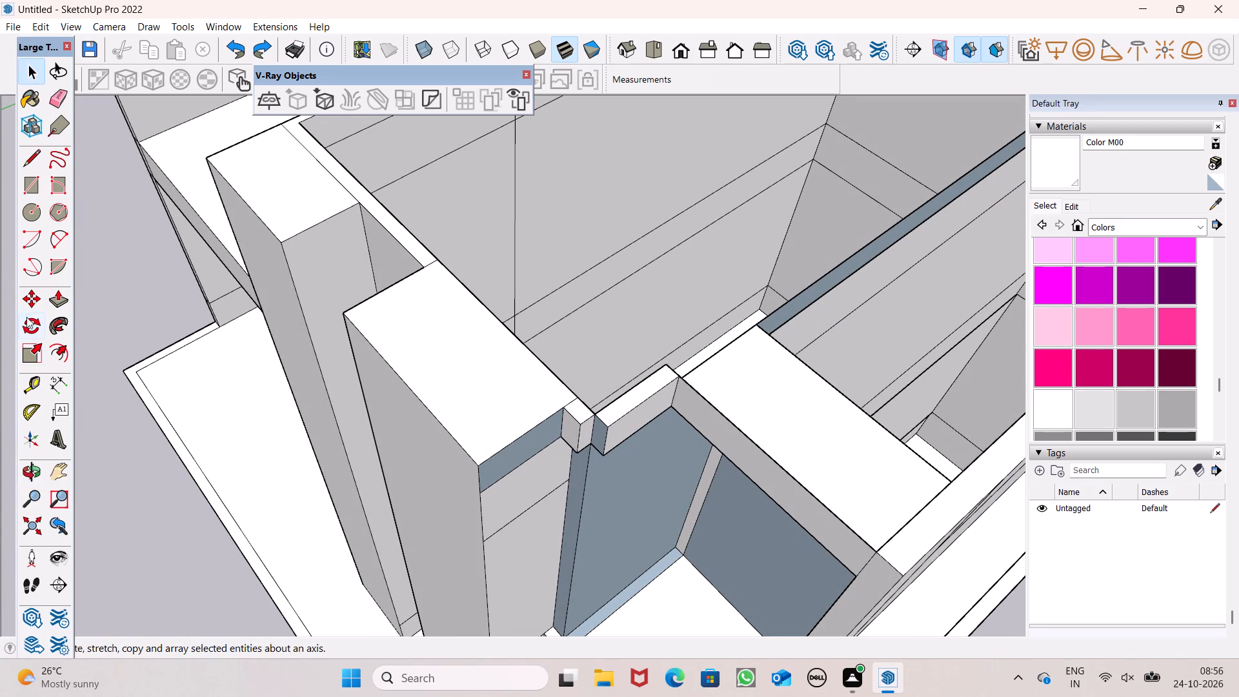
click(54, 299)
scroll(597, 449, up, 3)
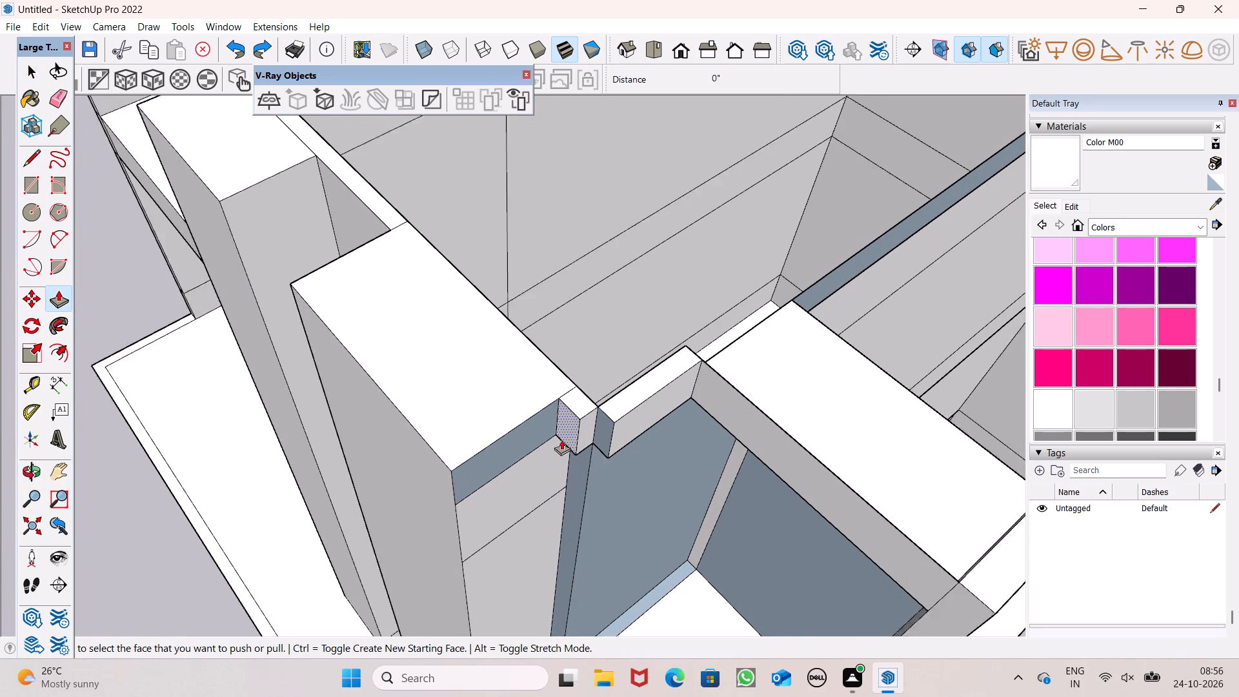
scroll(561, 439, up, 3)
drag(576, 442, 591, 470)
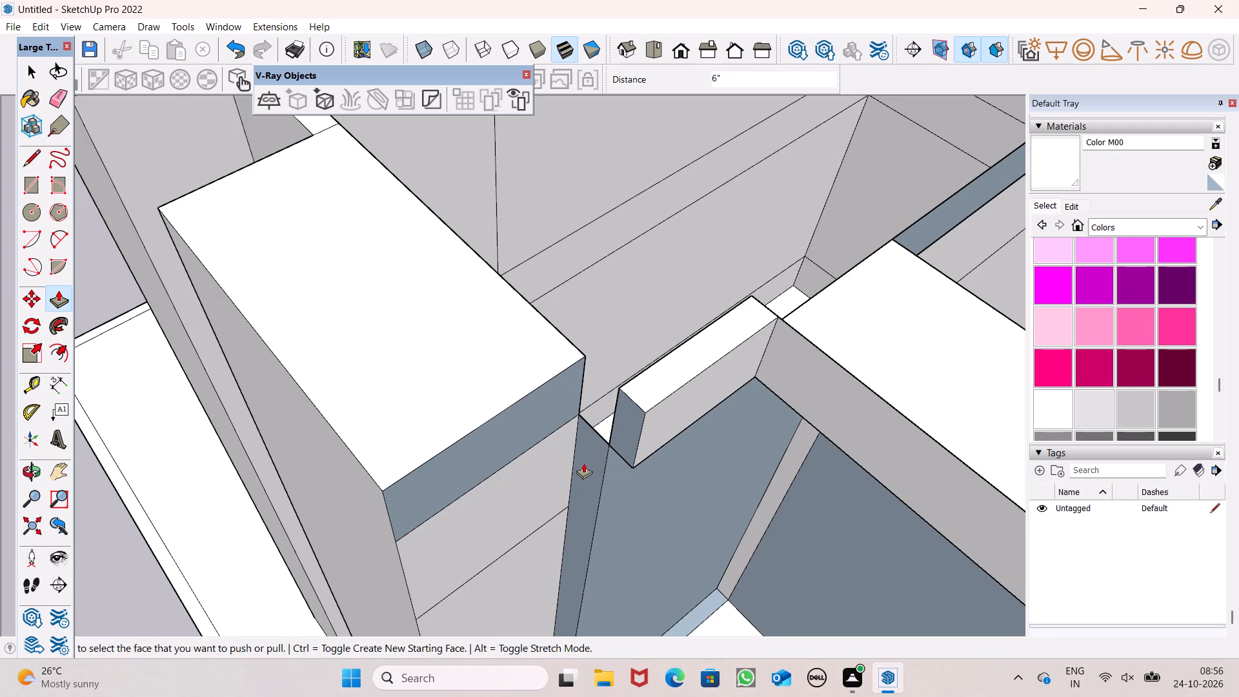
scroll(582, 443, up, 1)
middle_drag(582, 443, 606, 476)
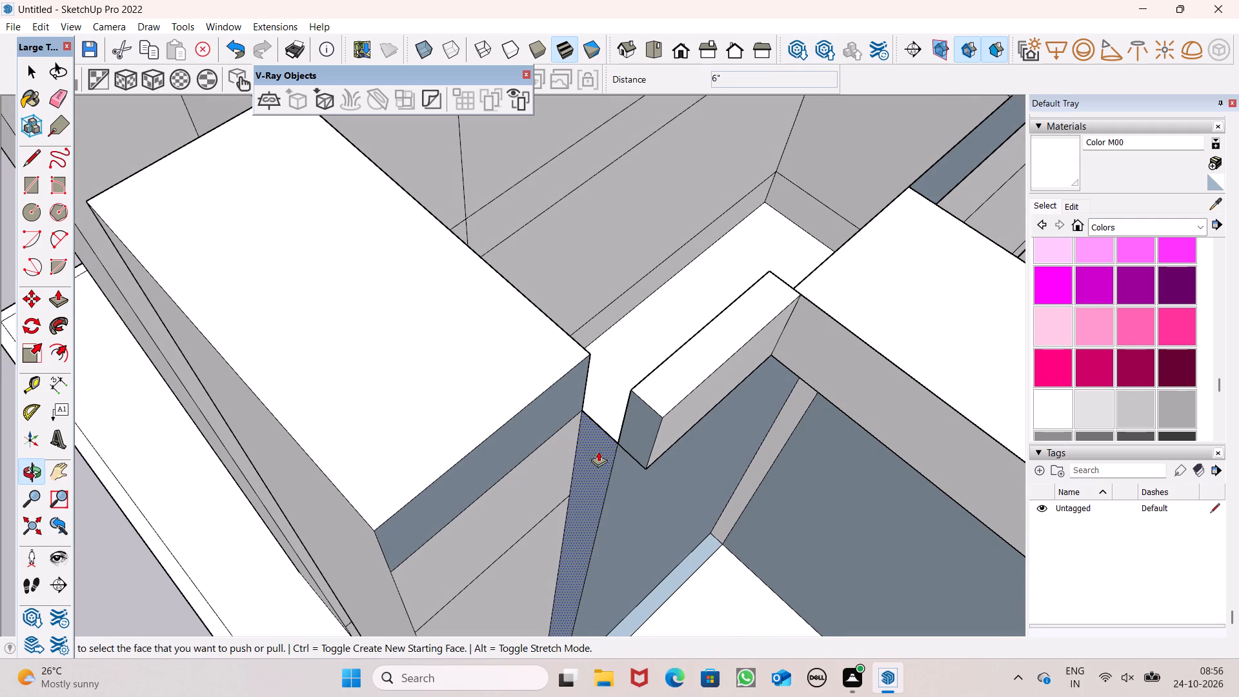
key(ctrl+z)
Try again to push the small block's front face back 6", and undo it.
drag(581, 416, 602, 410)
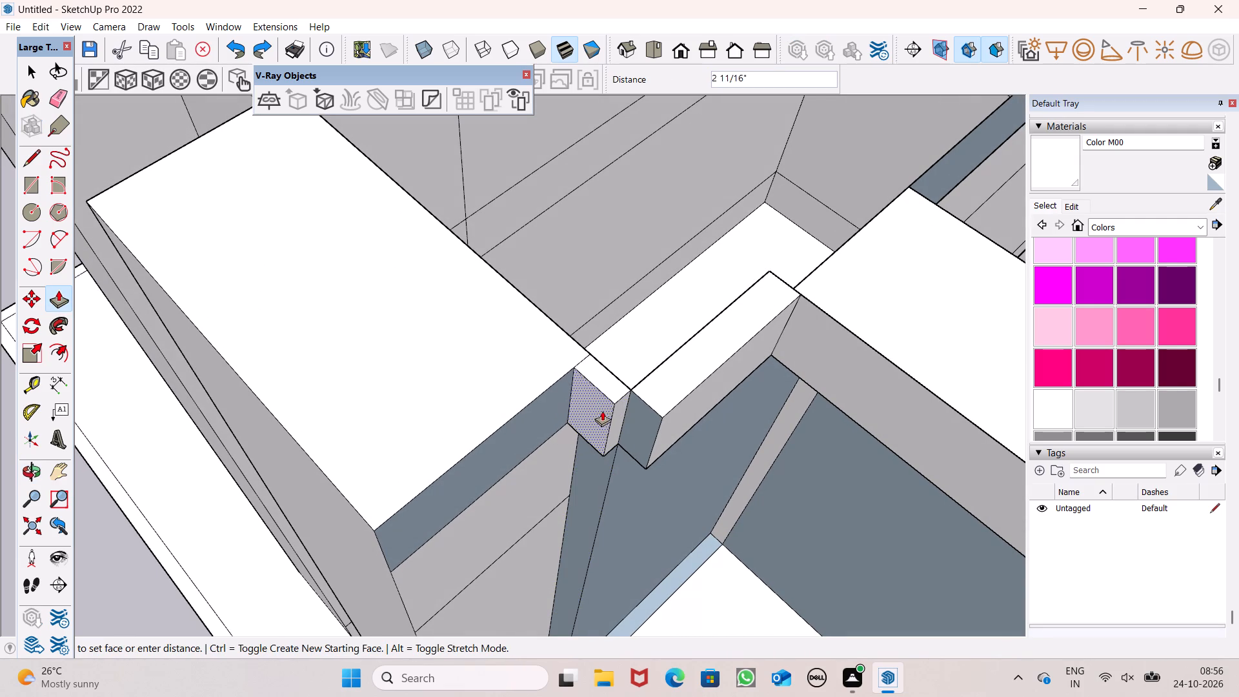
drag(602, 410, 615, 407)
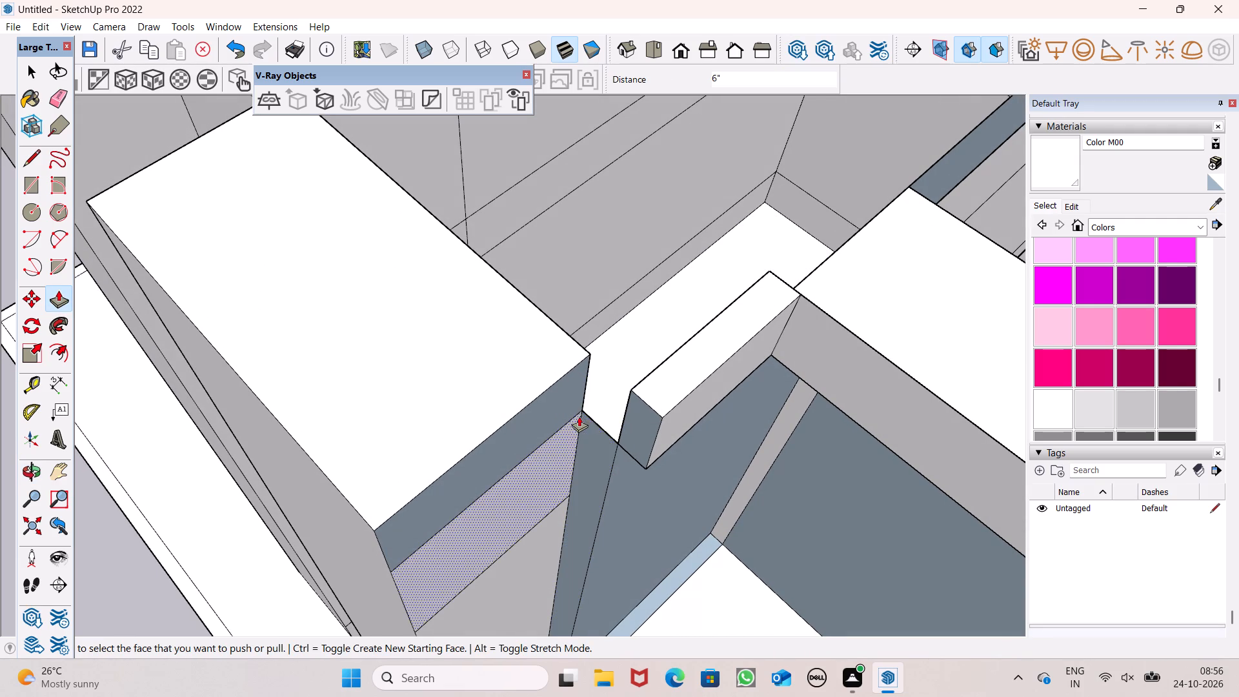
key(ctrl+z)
Push the small block's front face partway back with Push/Pull, undoing any extra push.
middle_drag(555, 434, 573, 455)
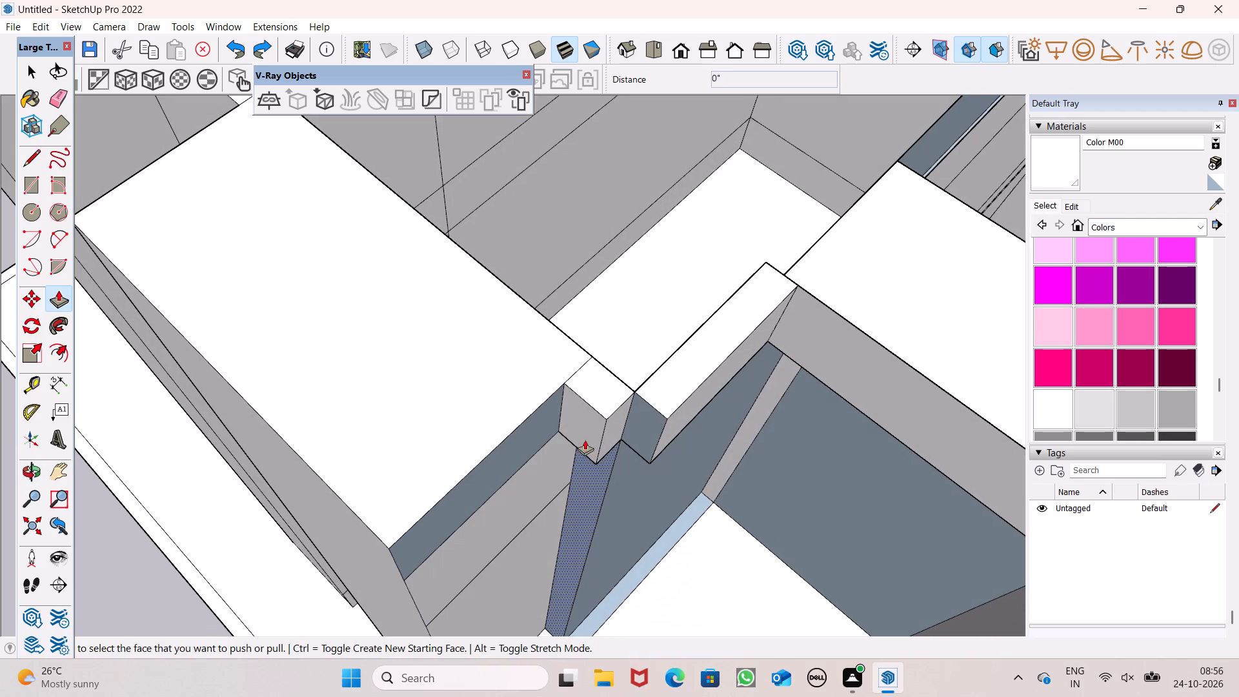
drag(583, 439, 601, 421)
triple_click(601, 421)
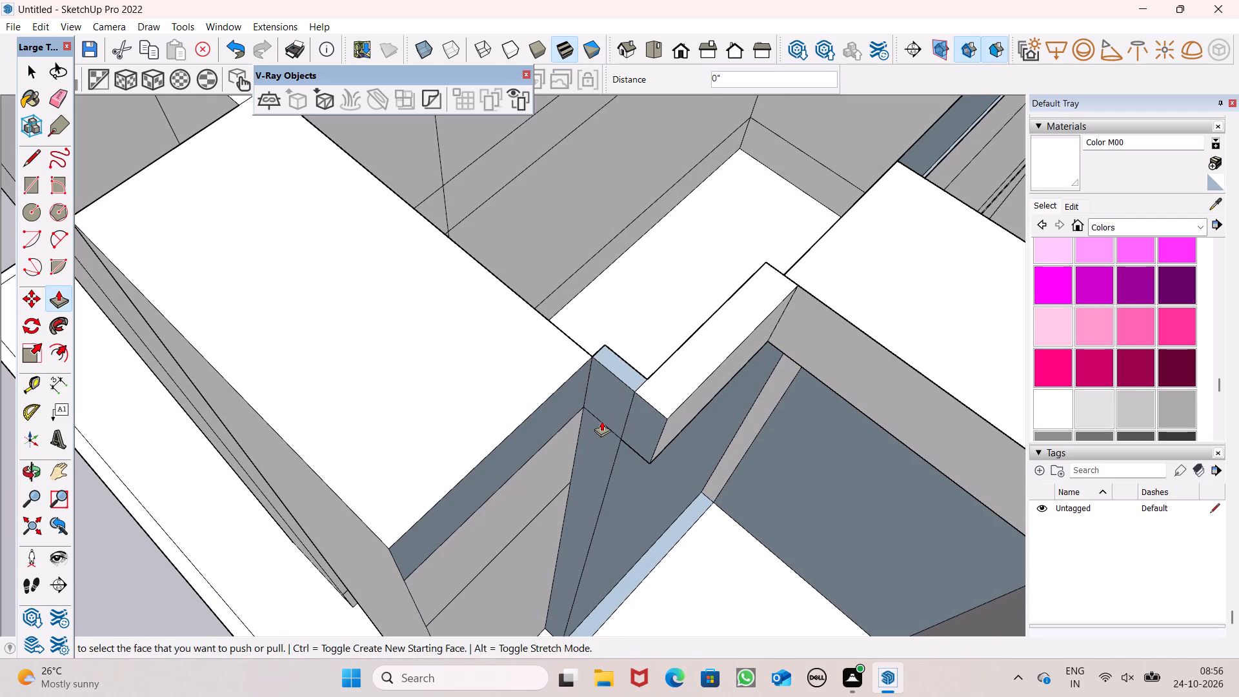
key(ctrl+z)
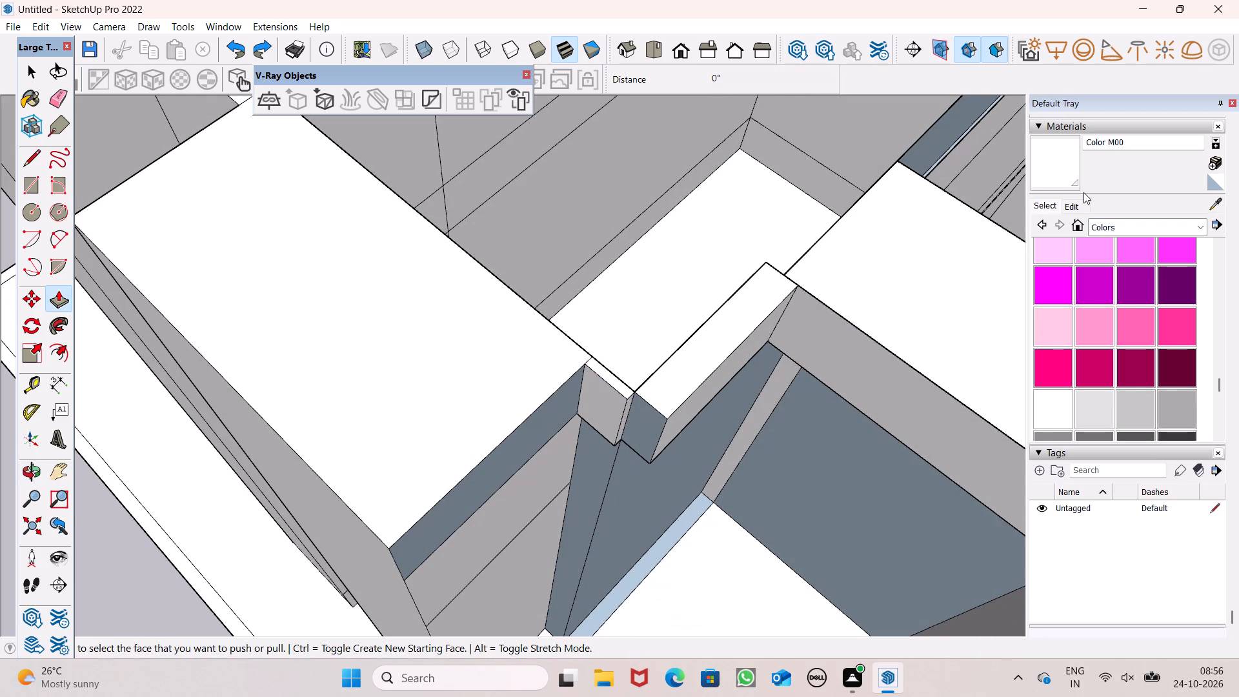
Paint the narrow strip below the small block, the adjoining side wall and the stub's end face with Color M00.
click(1042, 175)
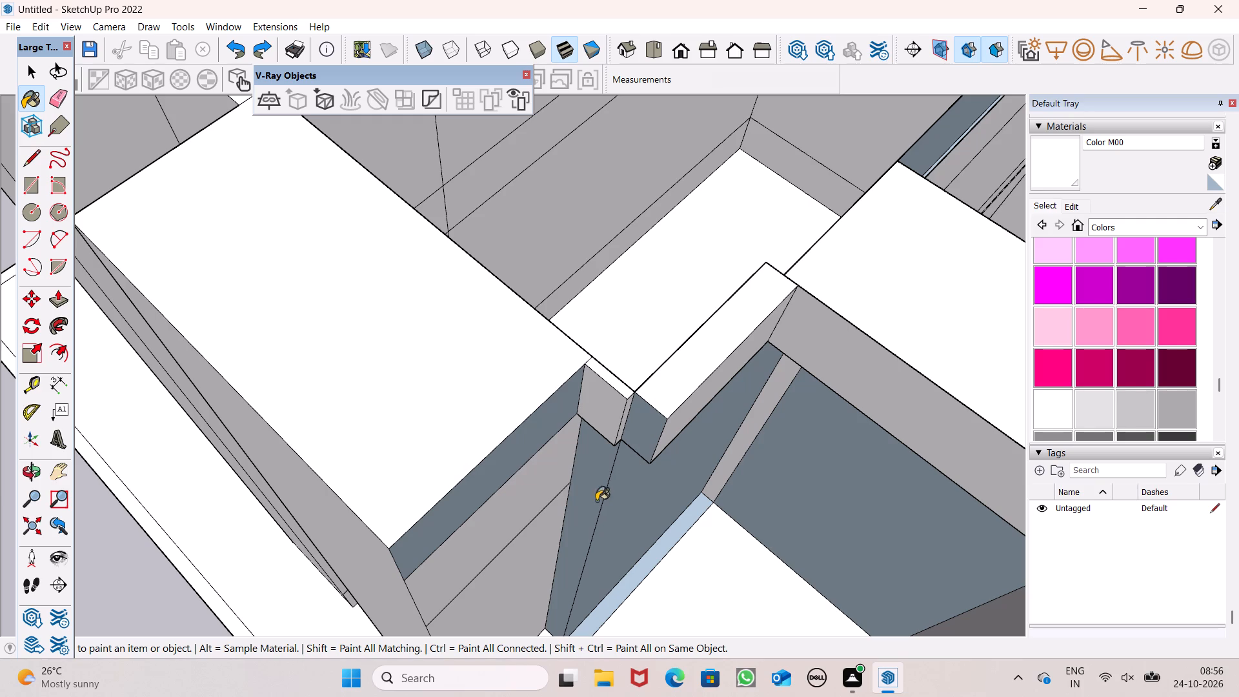
drag(586, 486, 598, 491)
click(623, 497)
click(634, 448)
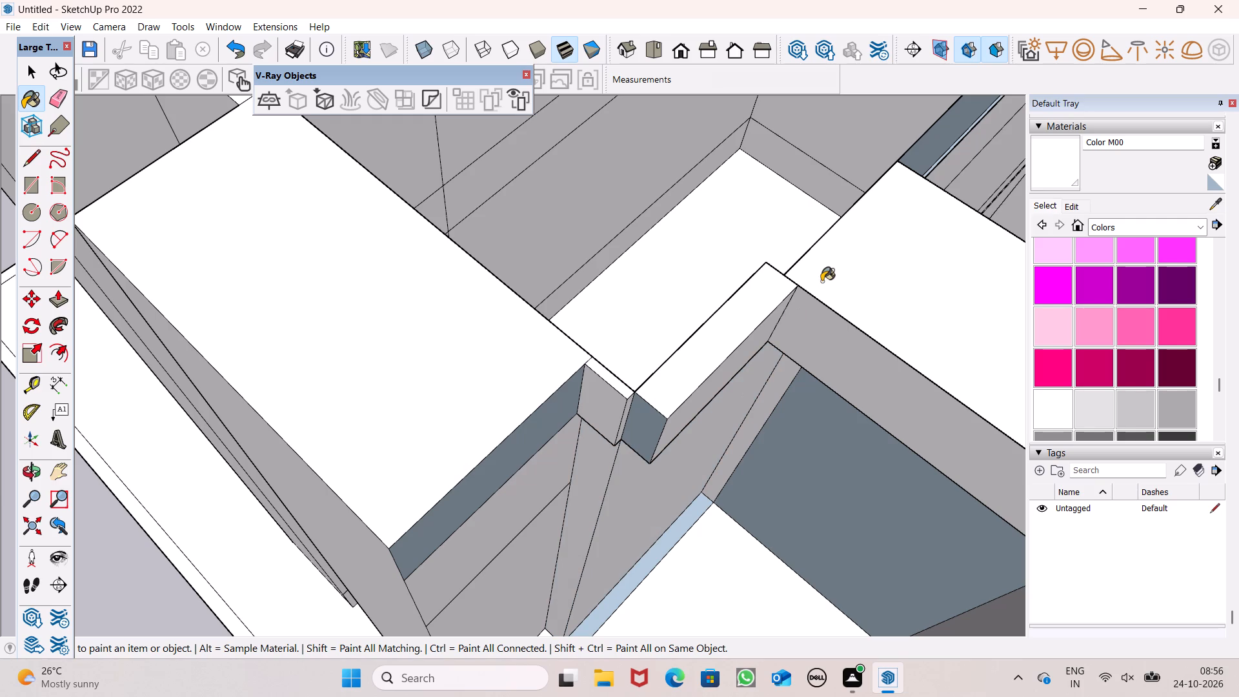
Pull the stub's end face out 1 5/8" flush with the small block's front face, undoing any extra pull.
click(62, 303)
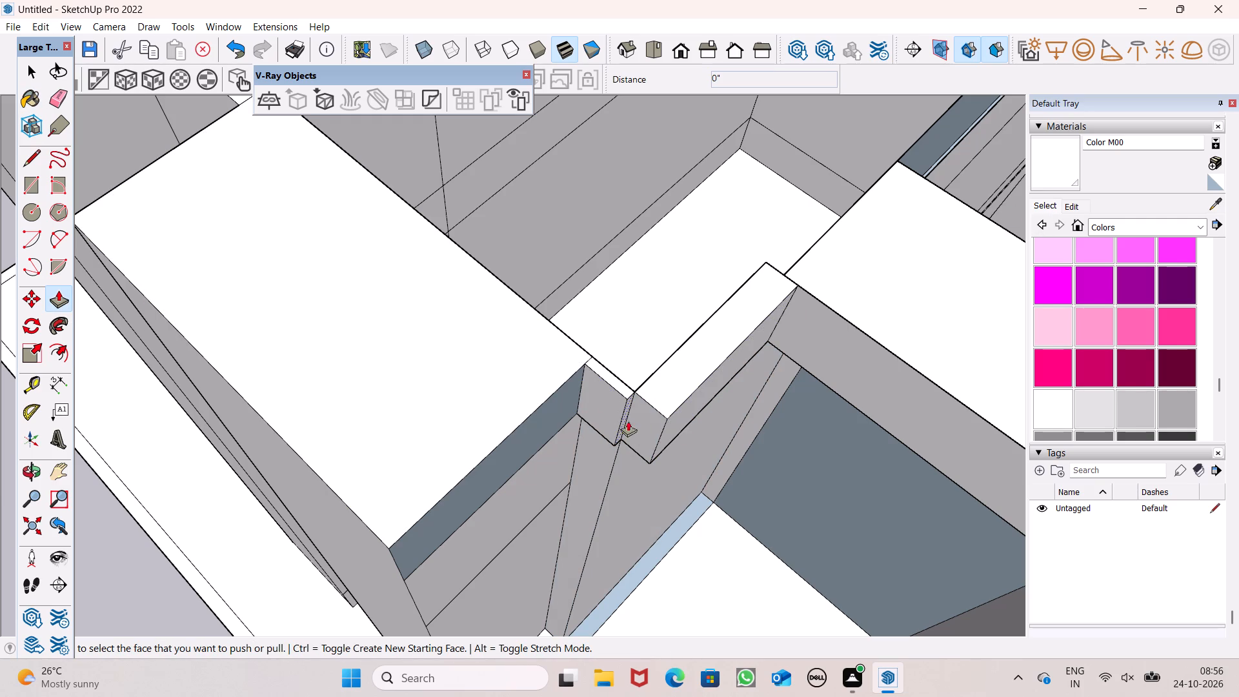
drag(651, 429, 621, 404)
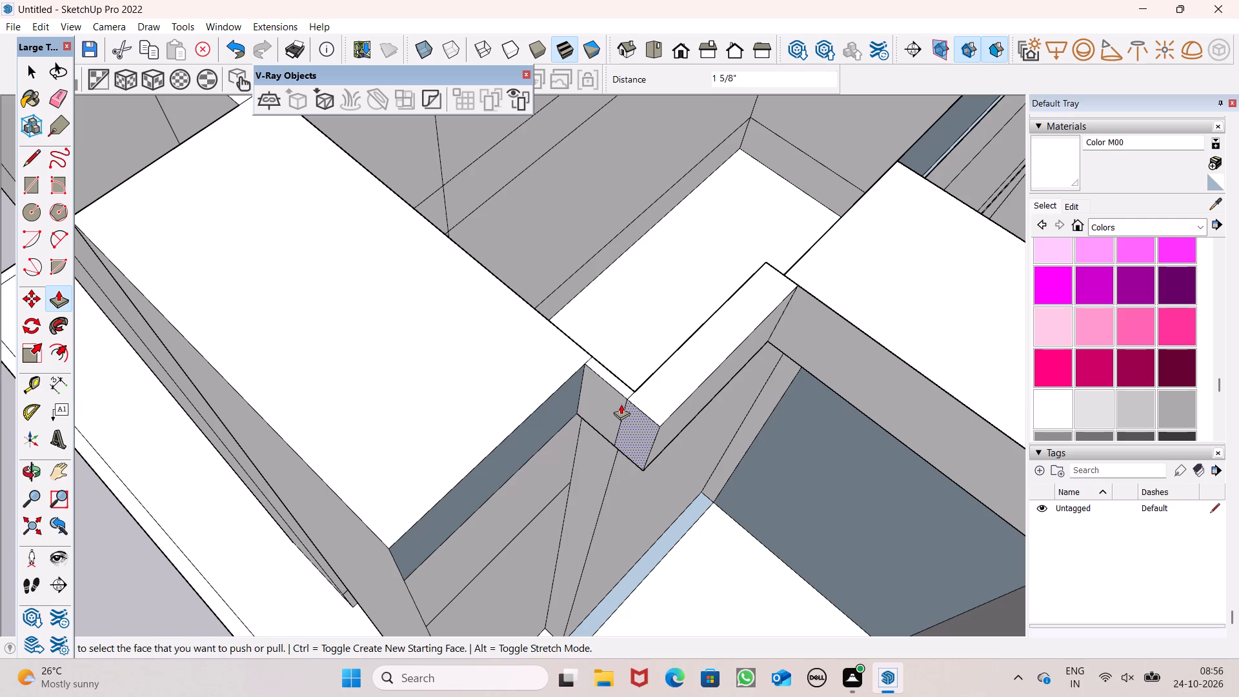
double_click(621, 404)
key(ctrl+z)
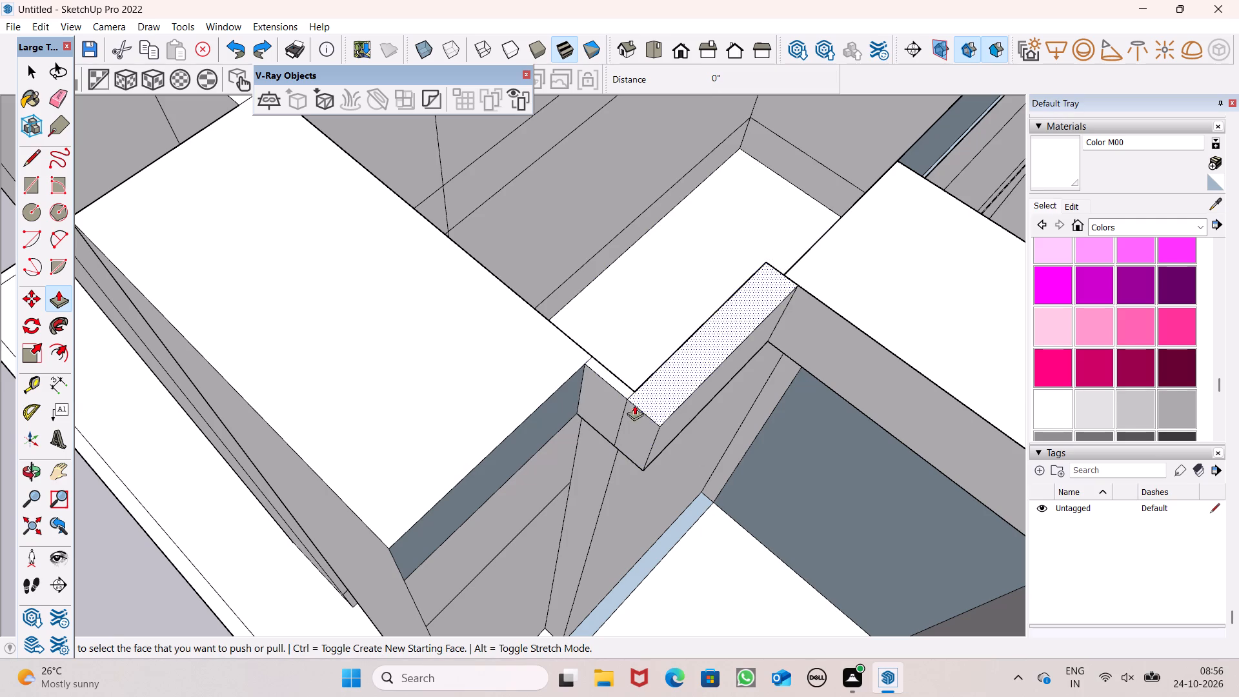
key(space)
Paint both parts of the upper-floor opening's back wall, main face and top band, with Color M00.
scroll(652, 342, down, 7)
middle_drag(658, 394, 787, 119)
scroll(787, 119, up, 1)
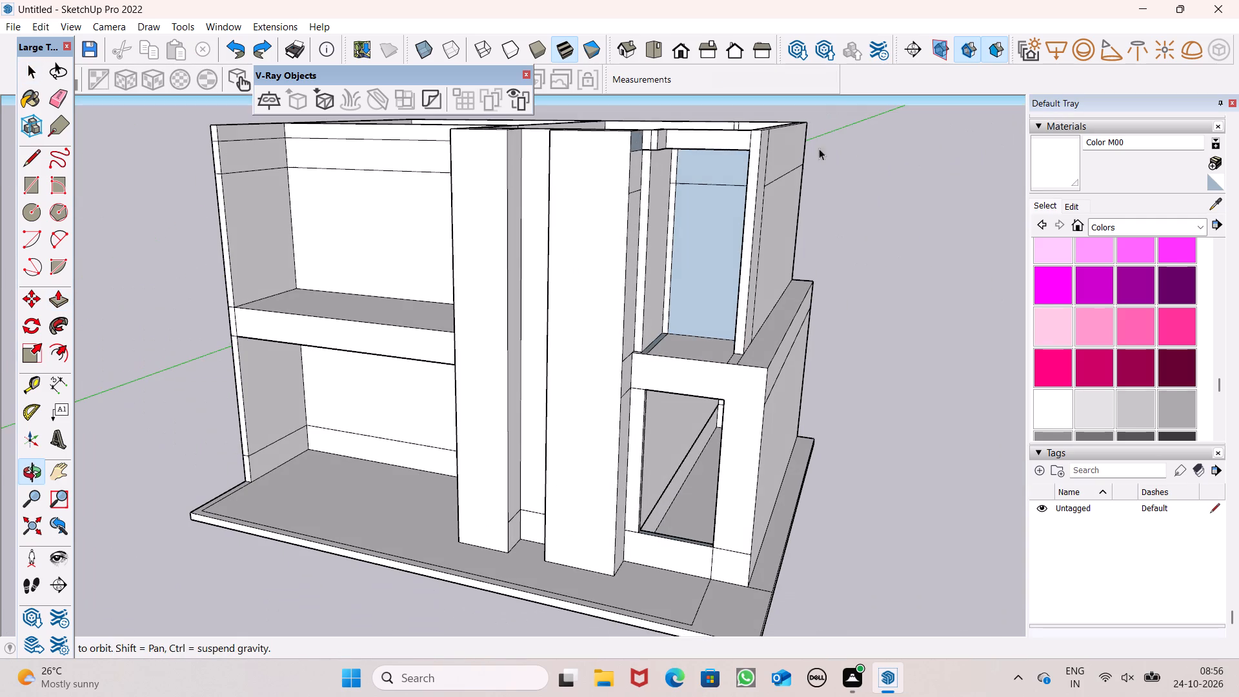
click(1067, 170)
click(729, 210)
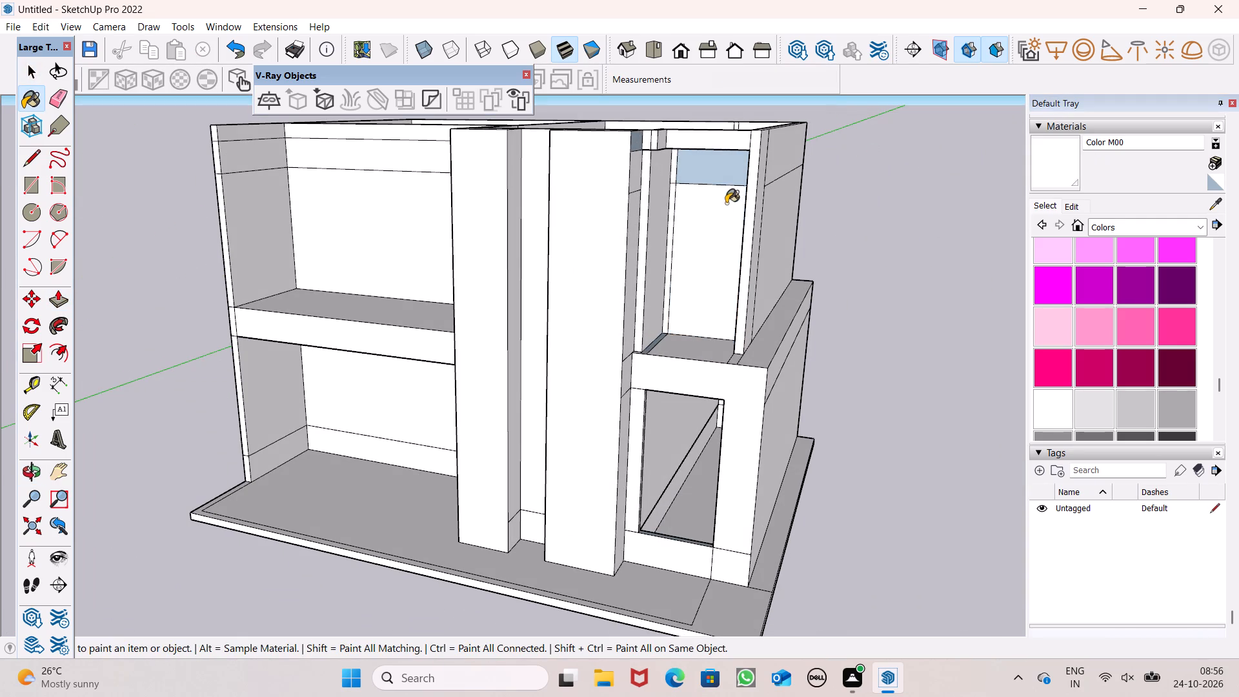
click(732, 184)
Paint the unpainted patch at the top of the tall column's side face with Color M00.
scroll(667, 190, down, 2)
scroll(588, 186, up, 7)
scroll(645, 190, down, 5)
middle_drag(499, 274, 335, 301)
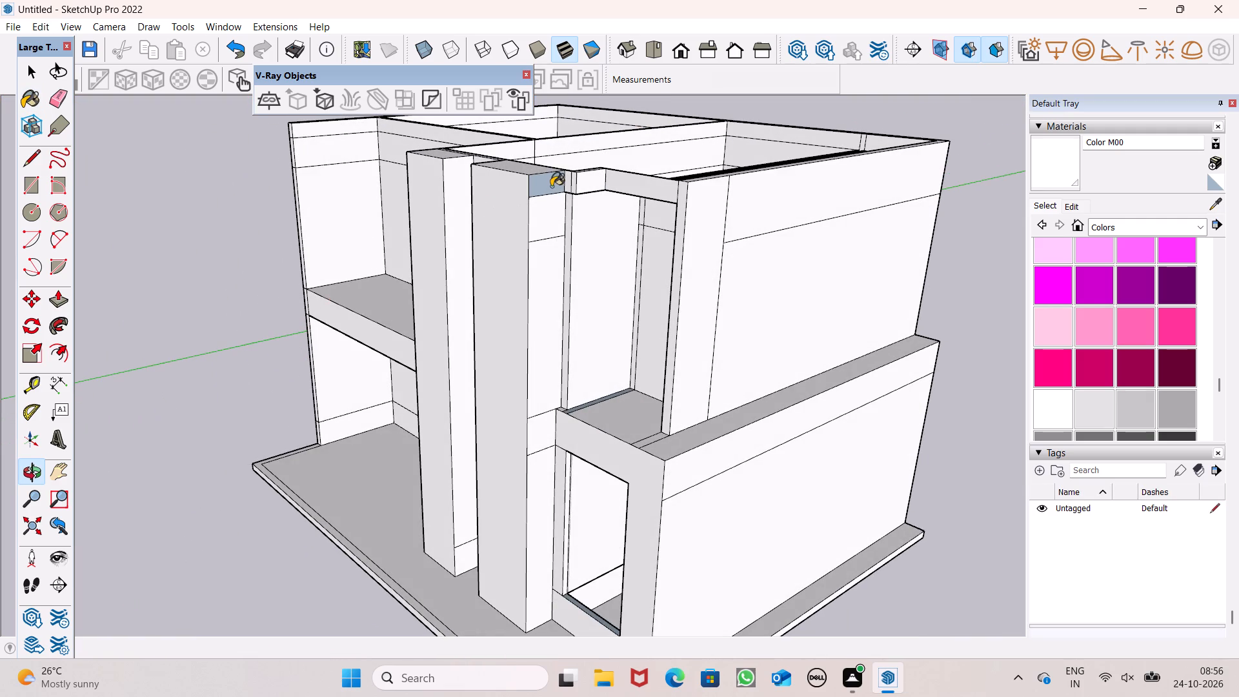
click(551, 187)
Paint the underside of the beam above the upper-floor opening with Color M00.
middle_drag(568, 258, 740, 123)
scroll(634, 205, up, 2)
scroll(679, 312, up, 7)
scroll(669, 283, down, 8)
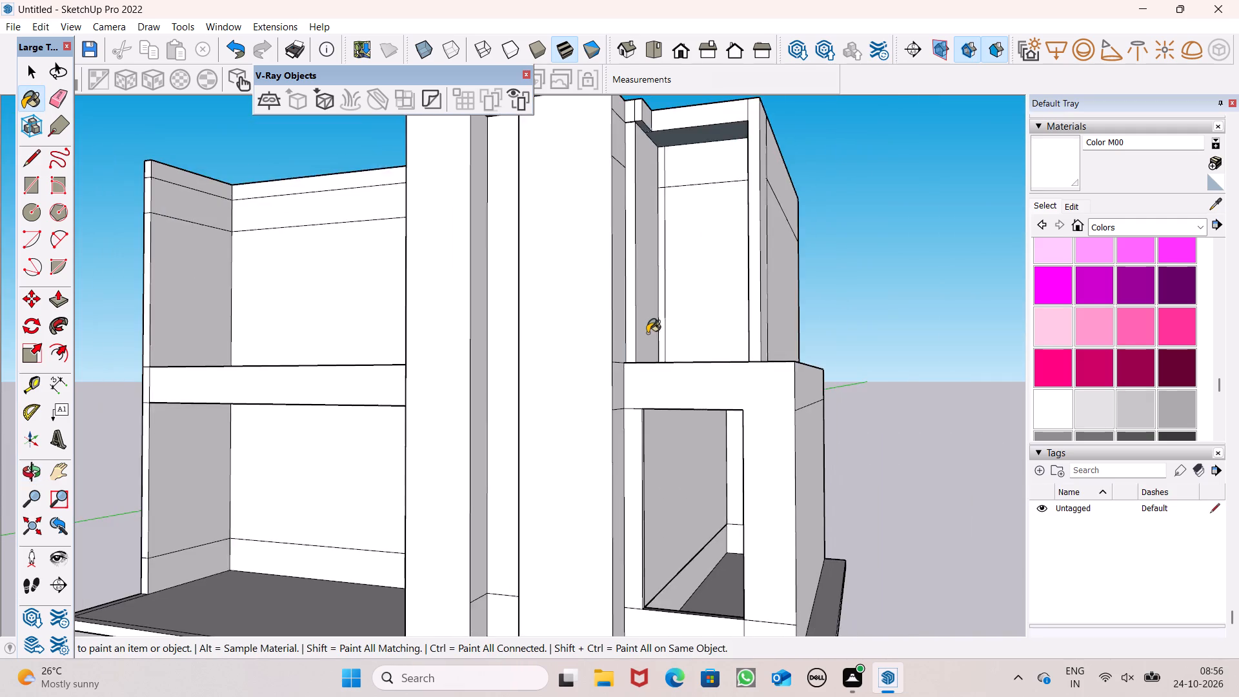
middle_drag(647, 320, 705, 206)
click(713, 133)
Paint the small unpainted face of the stub between the tall column and the beam with Color M00.
scroll(641, 114, up, 7)
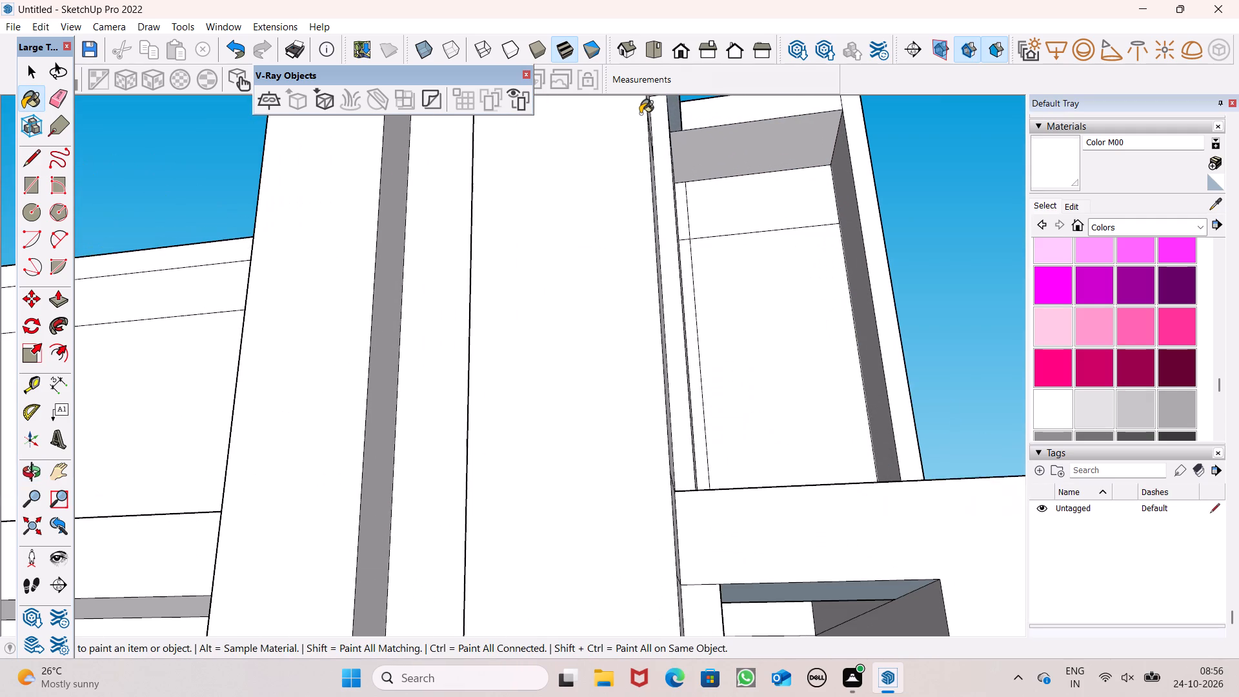
click(668, 107)
scroll(626, 295, down, 1)
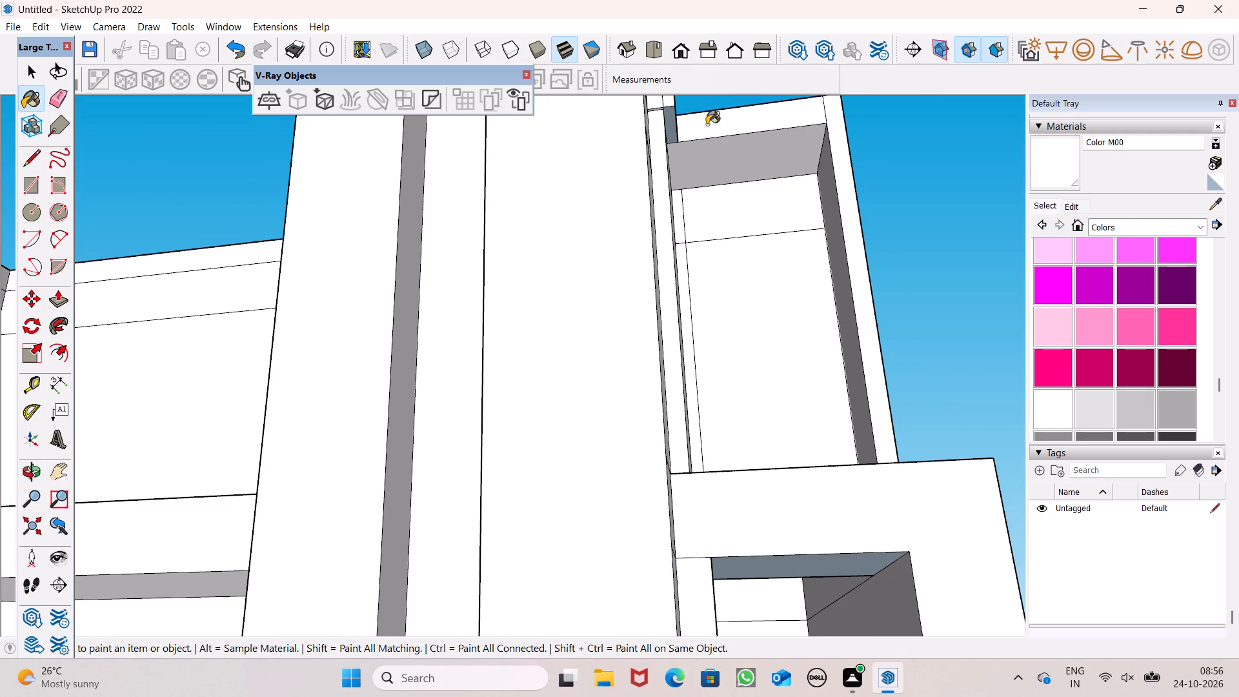
scroll(672, 114, up, 7)
click(668, 115)
scroll(681, 198, down, 14)
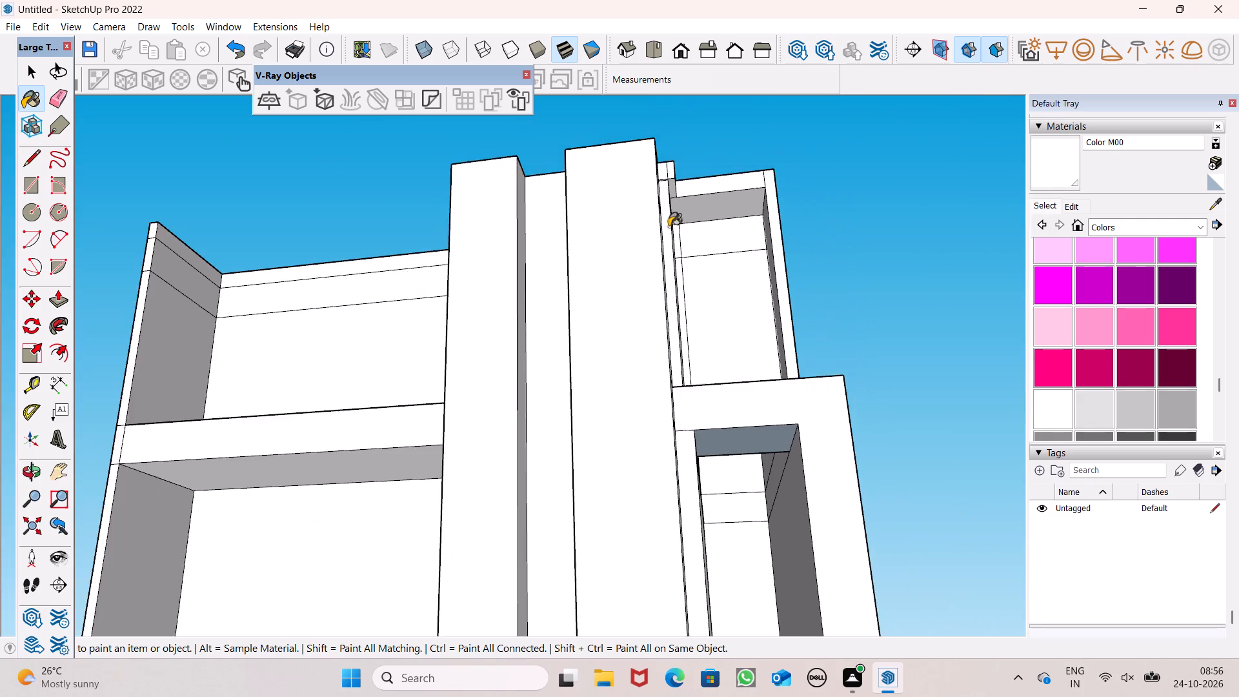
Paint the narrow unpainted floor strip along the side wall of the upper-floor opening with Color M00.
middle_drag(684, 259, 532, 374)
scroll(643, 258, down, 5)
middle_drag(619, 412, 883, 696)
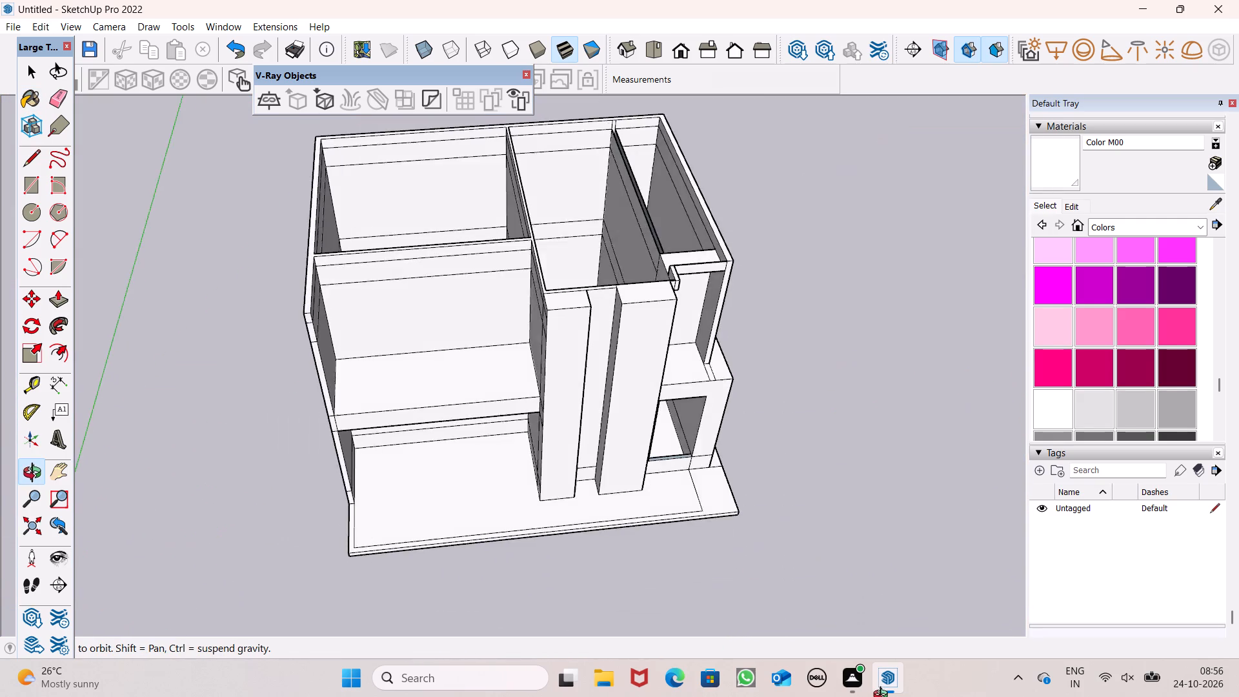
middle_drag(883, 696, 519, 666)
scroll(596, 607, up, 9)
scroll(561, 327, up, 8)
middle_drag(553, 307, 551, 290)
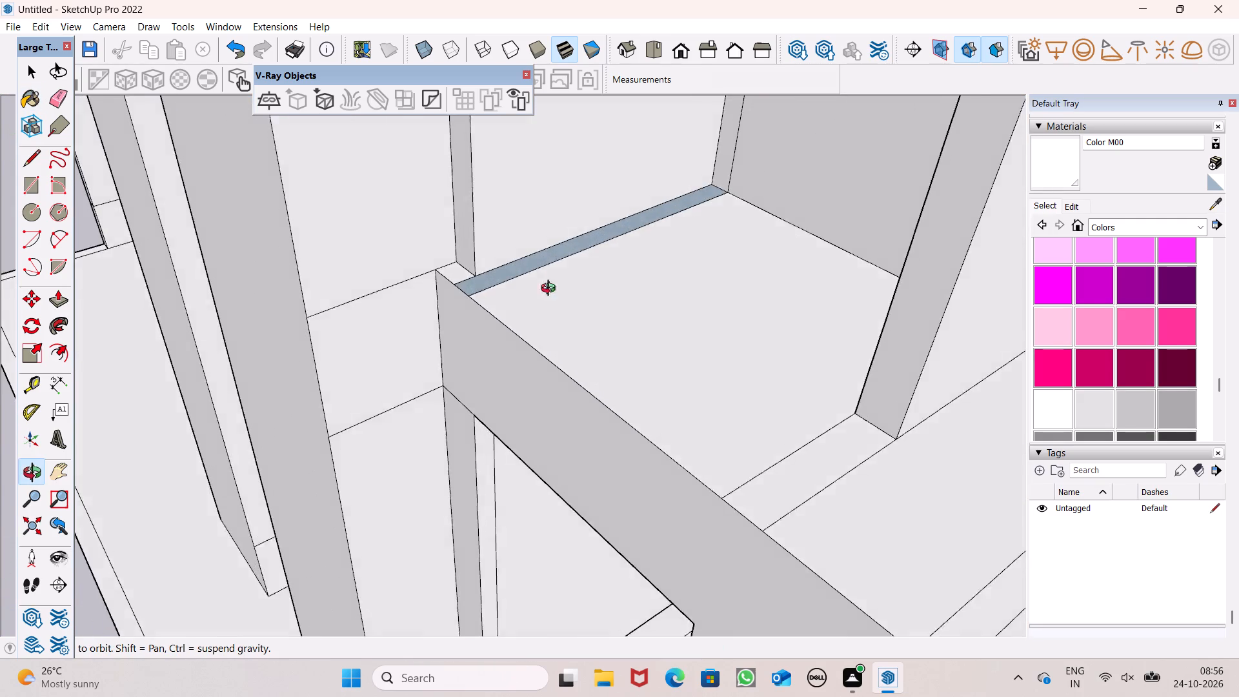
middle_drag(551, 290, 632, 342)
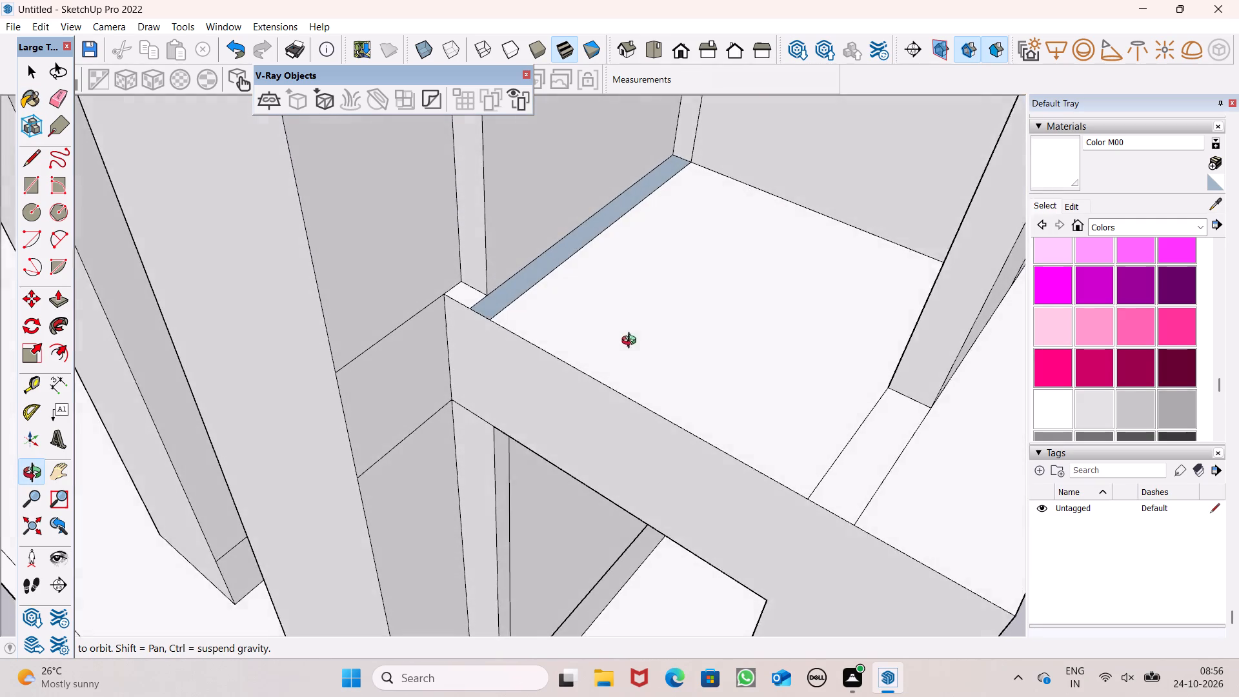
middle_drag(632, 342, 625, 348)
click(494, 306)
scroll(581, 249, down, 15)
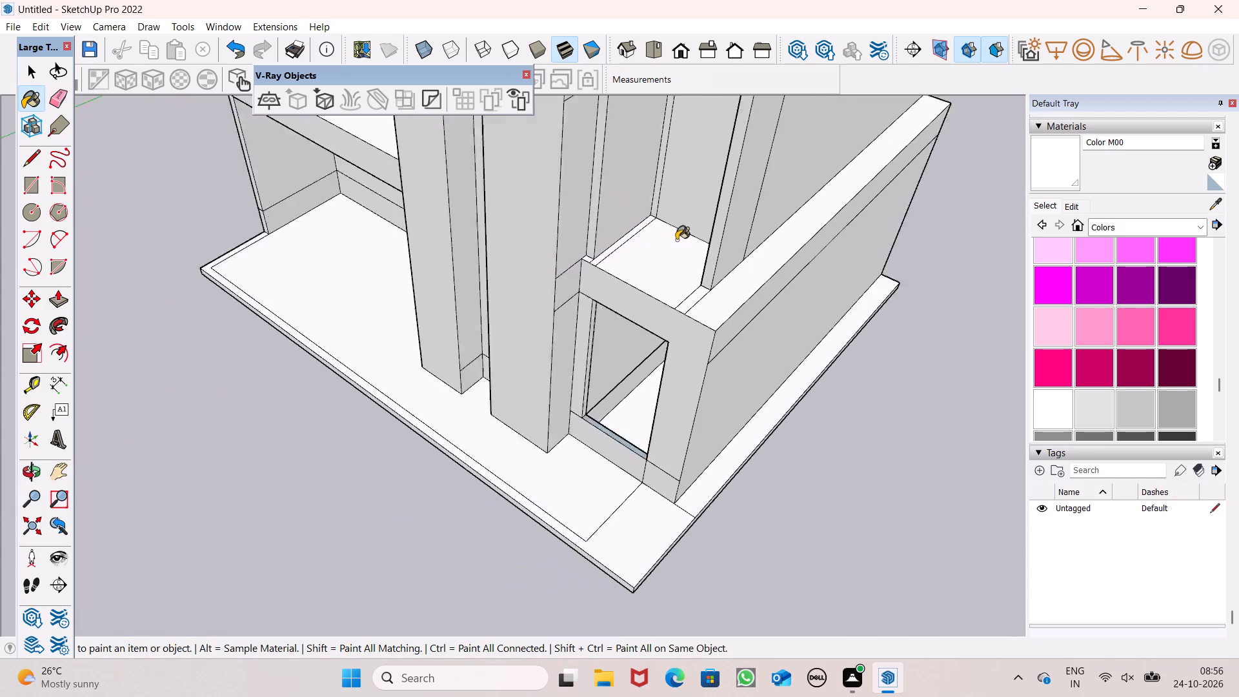
Examine the house's front and roof-level beams from above, including the area around the upper-floor opening.
scroll(676, 240, down, 3)
scroll(684, 257, up, 1)
middle_drag(684, 257, 847, 210)
key(space)
scroll(844, 225, down, 8)
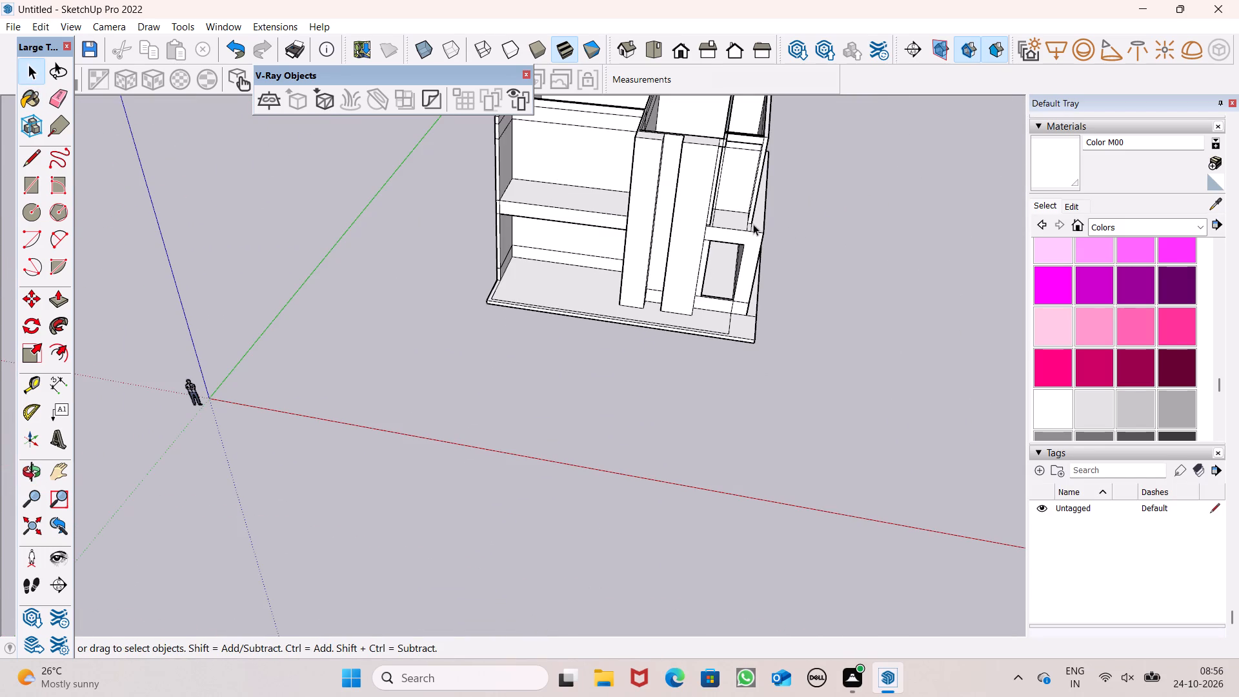
scroll(743, 227, down, 7)
scroll(692, 119, up, 7)
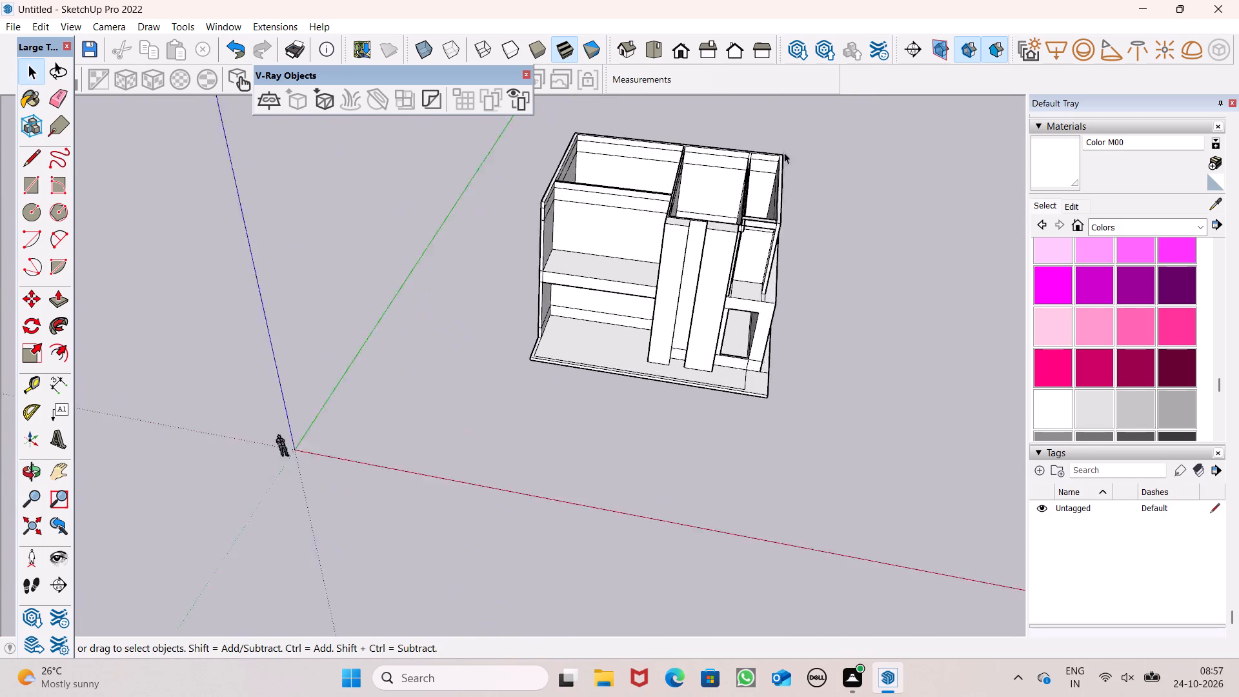
scroll(784, 152, up, 3)
scroll(774, 207, up, 8)
middle_drag(786, 210, 796, 409)
scroll(781, 390, up, 1)
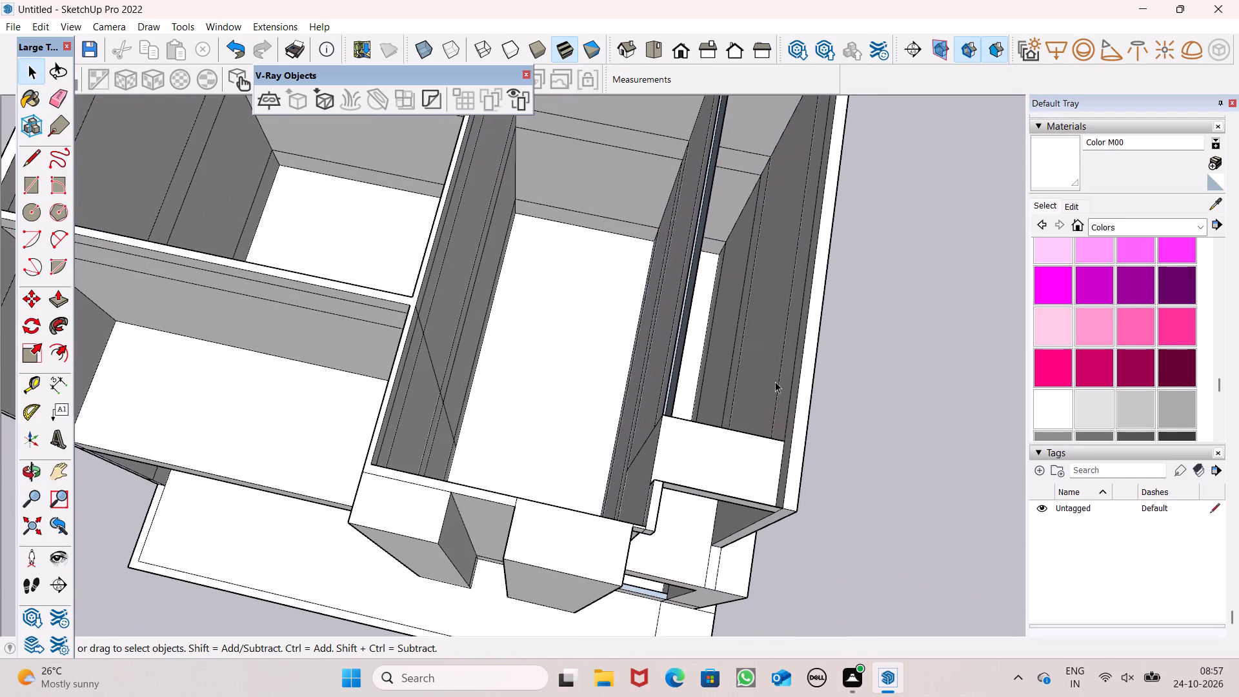
middle_drag(707, 407, 681, 185)
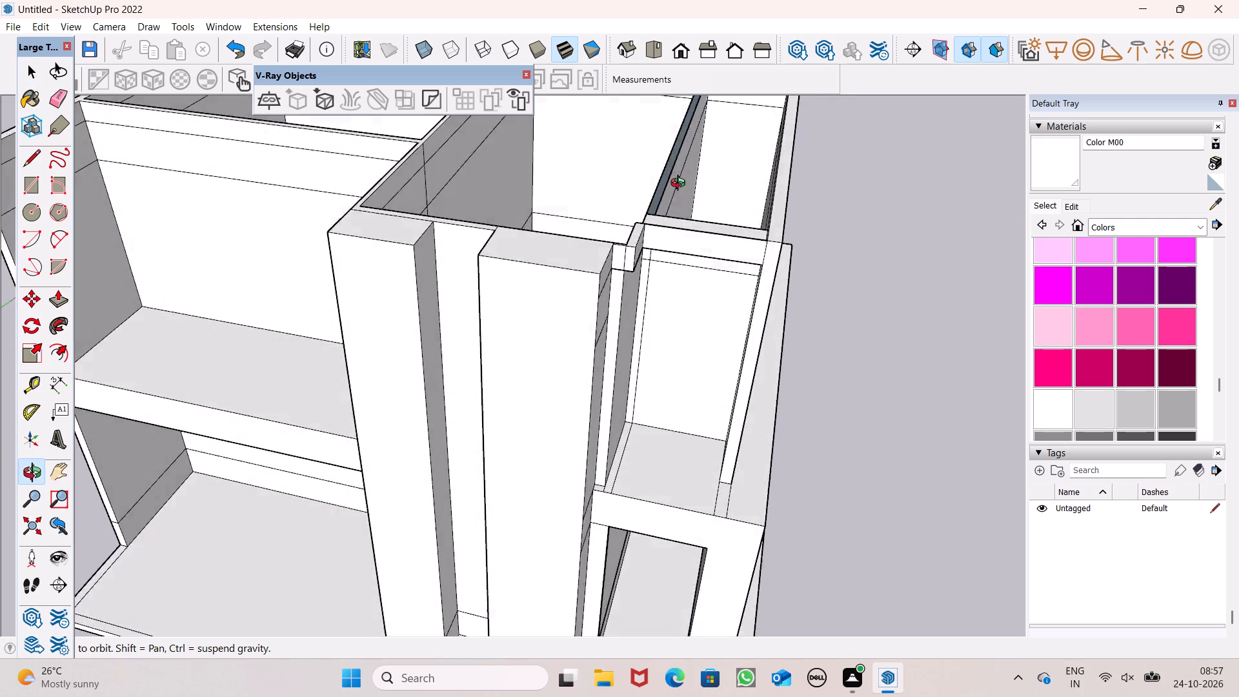
middle_drag(681, 185, 665, 242)
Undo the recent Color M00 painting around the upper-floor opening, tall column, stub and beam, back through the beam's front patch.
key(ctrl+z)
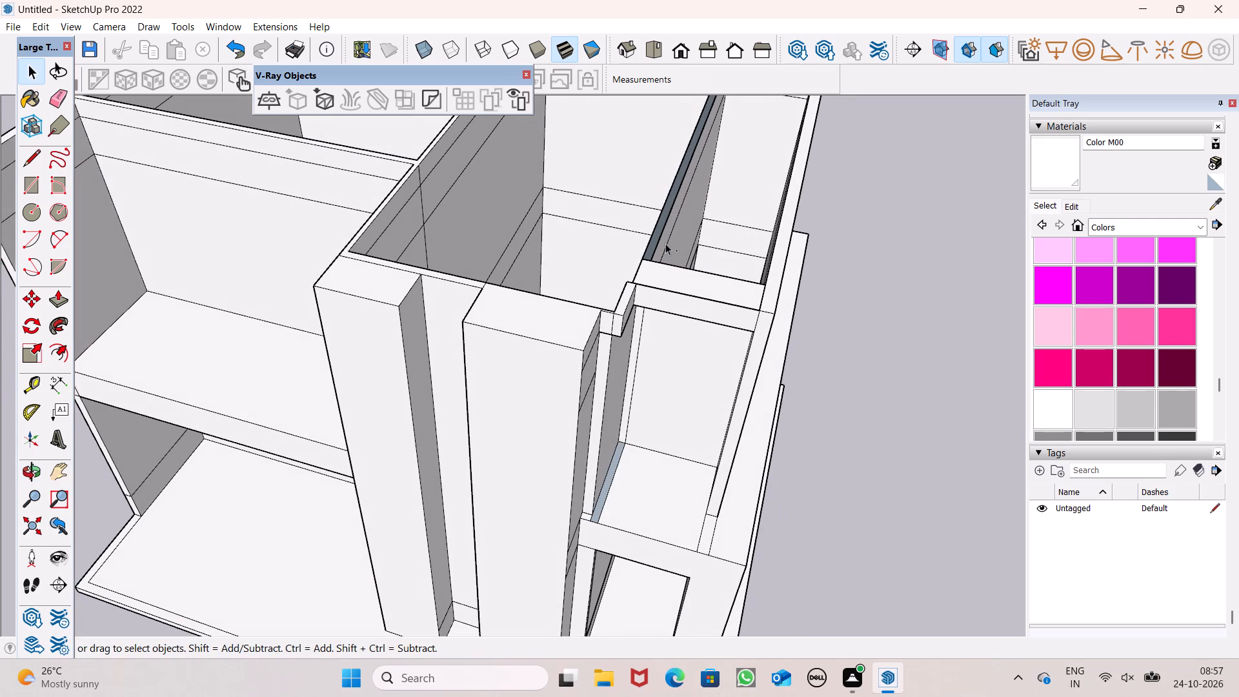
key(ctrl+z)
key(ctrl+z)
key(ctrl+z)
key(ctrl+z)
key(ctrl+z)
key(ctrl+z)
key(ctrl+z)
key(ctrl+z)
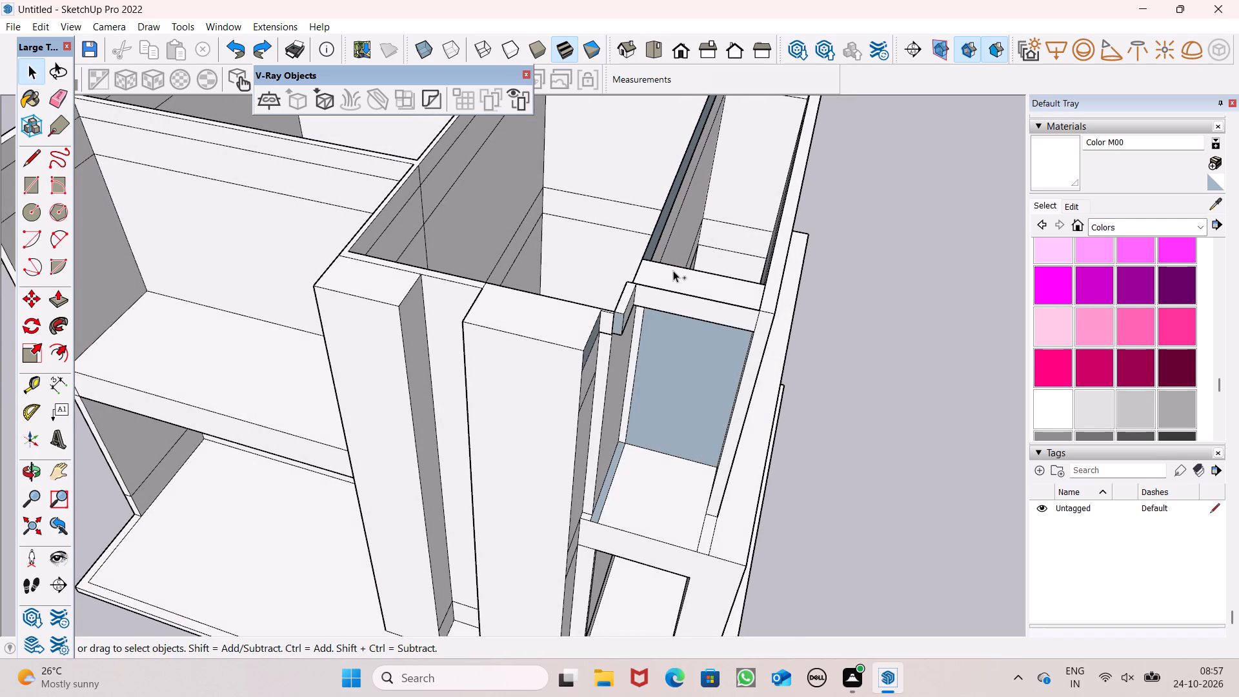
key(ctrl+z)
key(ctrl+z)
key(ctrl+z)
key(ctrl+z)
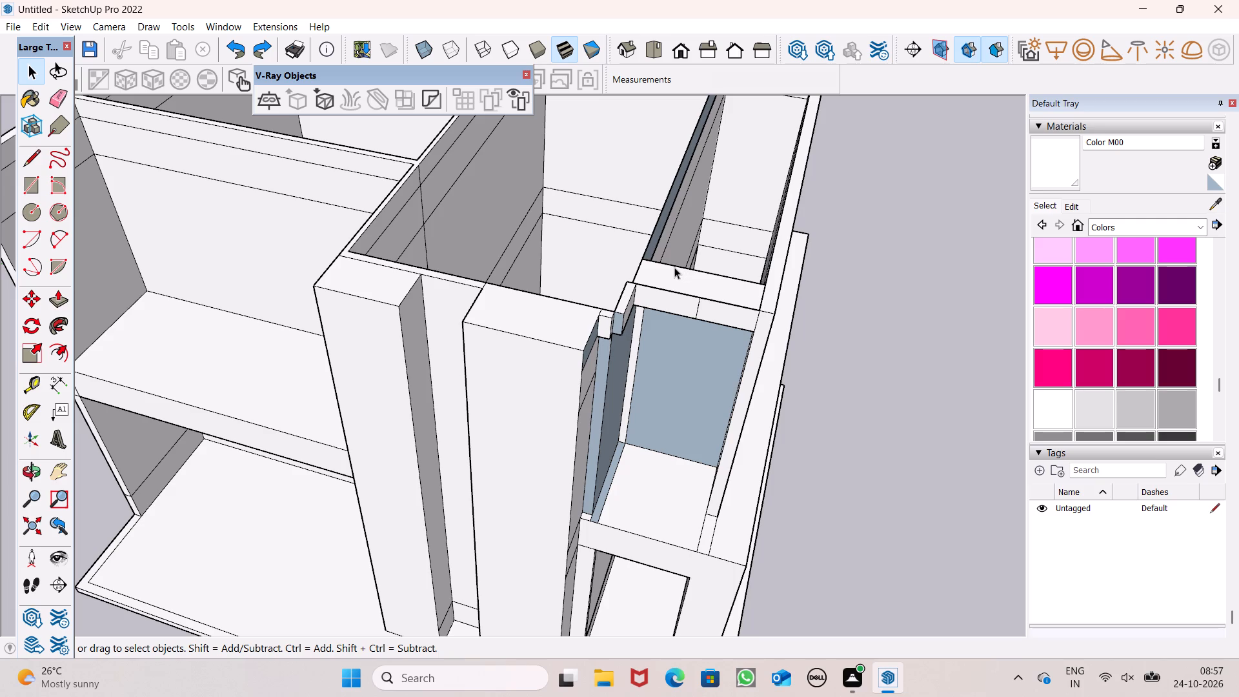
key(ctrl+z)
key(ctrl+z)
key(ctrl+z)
Paint the patch on the roof beam's front face and the upper-floor opening's inner side wall with Color M00.
scroll(676, 265, down, 6)
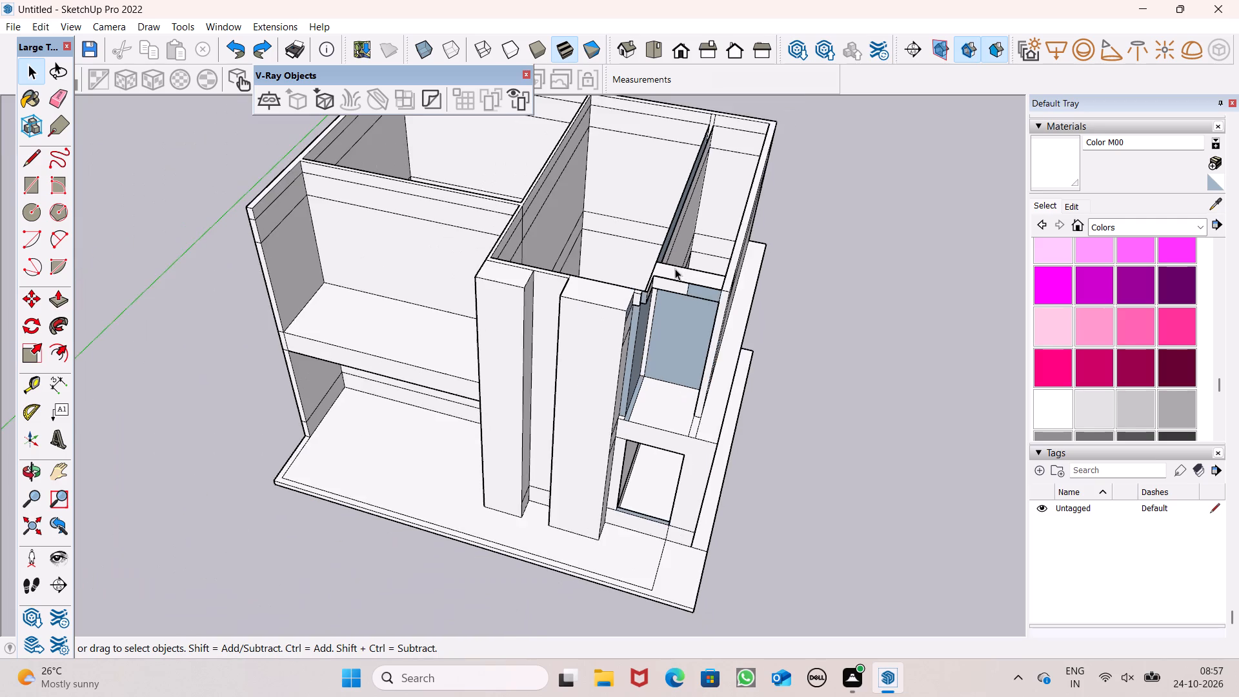
middle_drag(725, 258, 821, 219)
click(1067, 172)
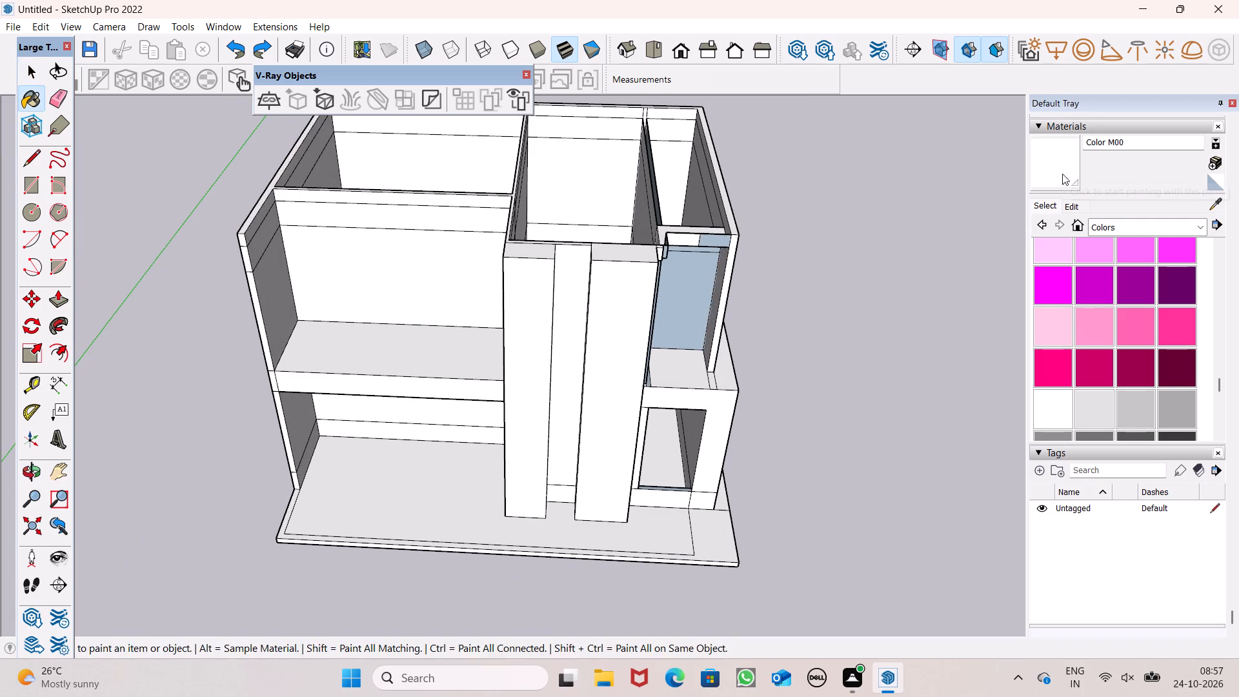
middle_drag(756, 256, 627, 240)
scroll(627, 240, up, 1)
scroll(683, 285, up, 5)
click(703, 266)
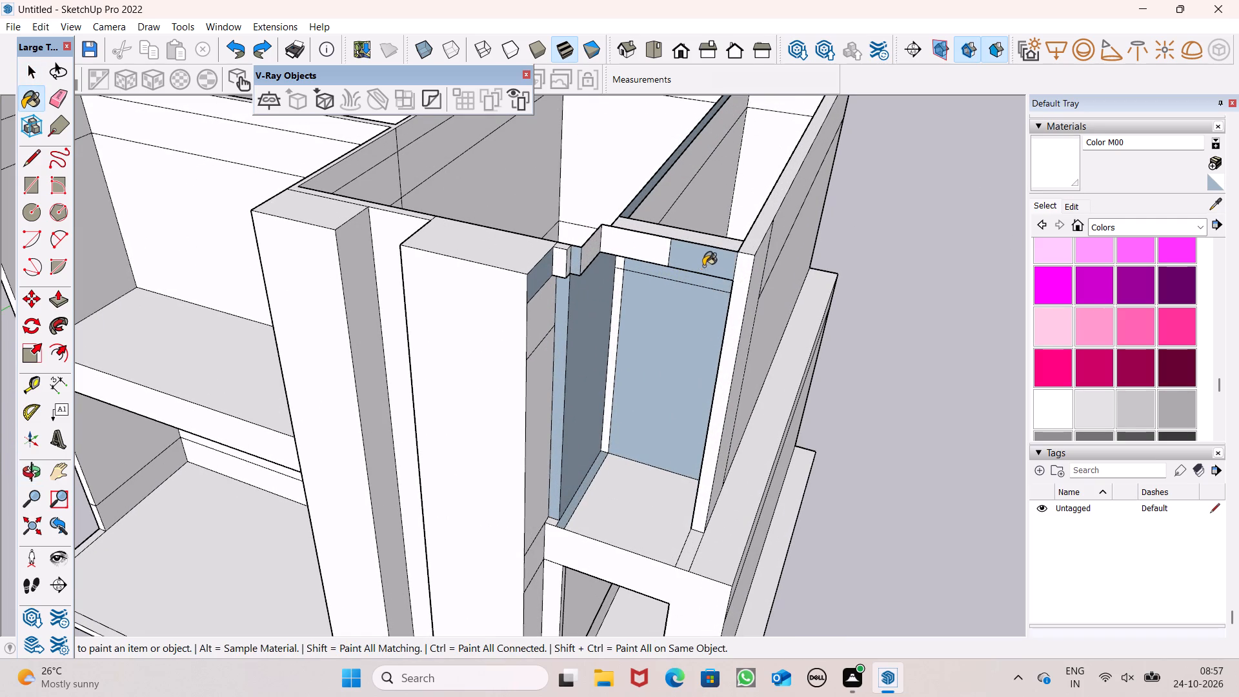
click(588, 303)
Paint the top band and main face of the upper-floor opening's back wall with Color M00.
middle_drag(707, 325, 732, 250)
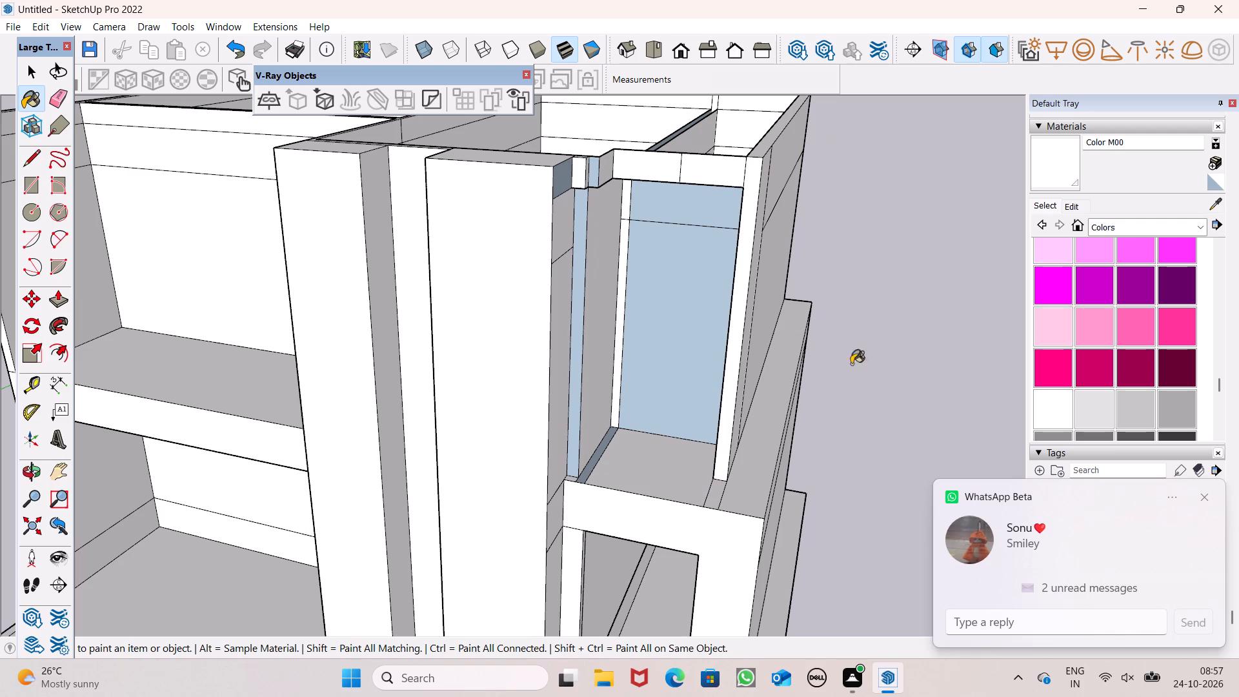
click(1204, 500)
scroll(694, 219, up, 4)
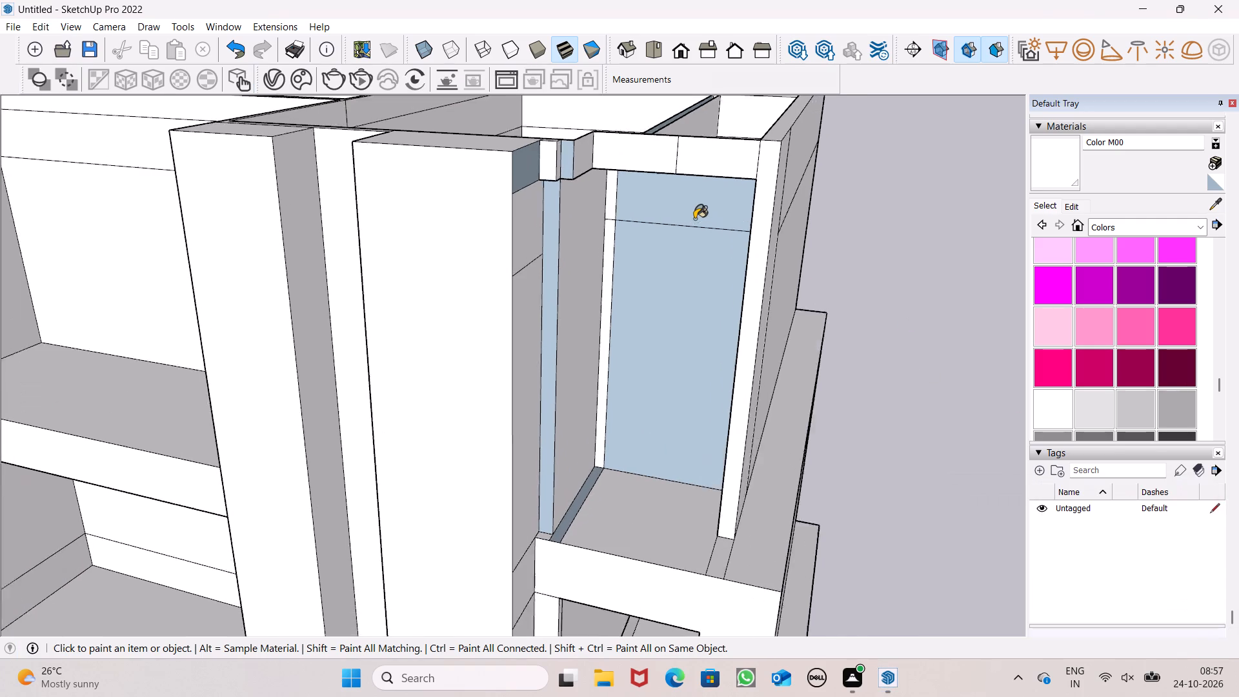
scroll(694, 219, up, 3)
click(687, 215)
click(609, 289)
Paint the narrow vertical strip, the stub and the top side patch beside the tall column with Color M00.
click(421, 253)
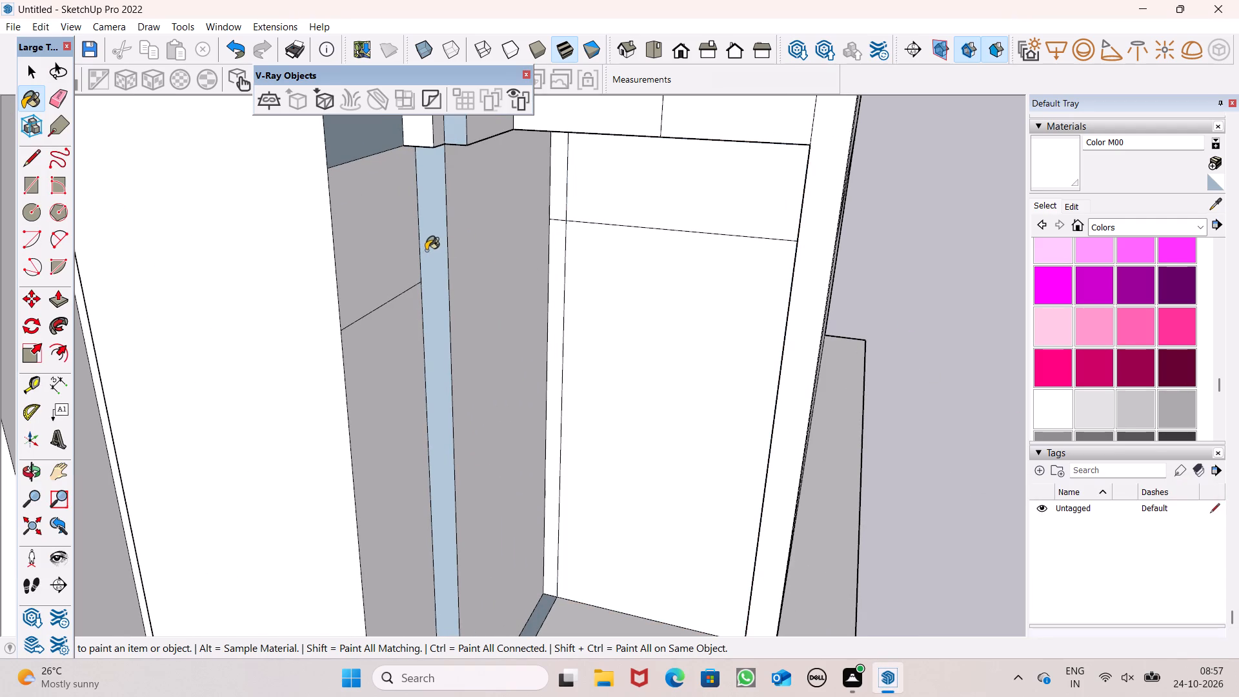
click(426, 250)
scroll(680, 227, down, 6)
scroll(536, 163, up, 7)
click(572, 167)
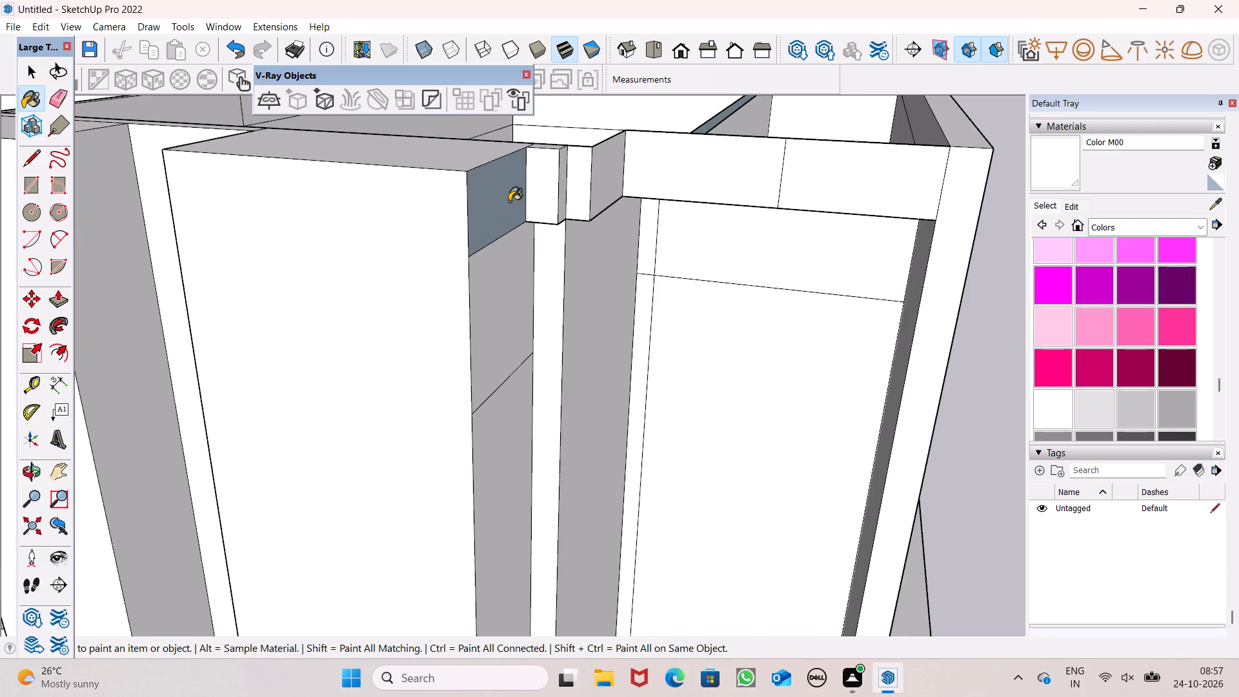
click(509, 201)
scroll(606, 208, down, 6)
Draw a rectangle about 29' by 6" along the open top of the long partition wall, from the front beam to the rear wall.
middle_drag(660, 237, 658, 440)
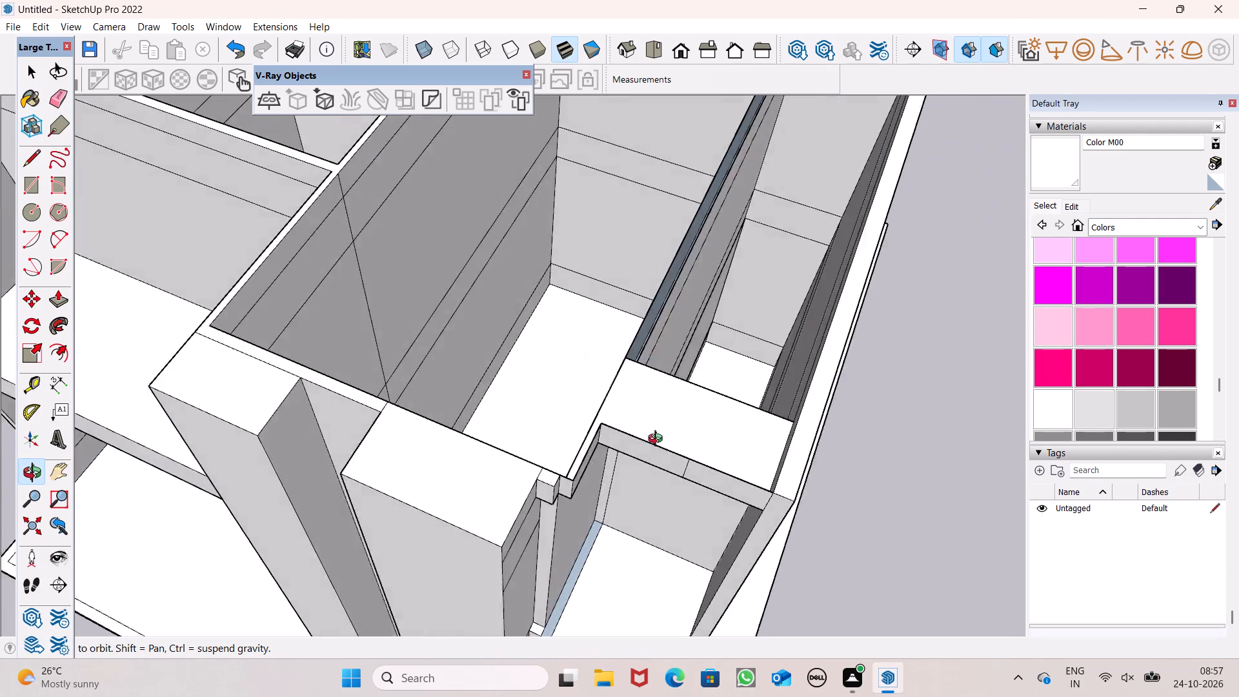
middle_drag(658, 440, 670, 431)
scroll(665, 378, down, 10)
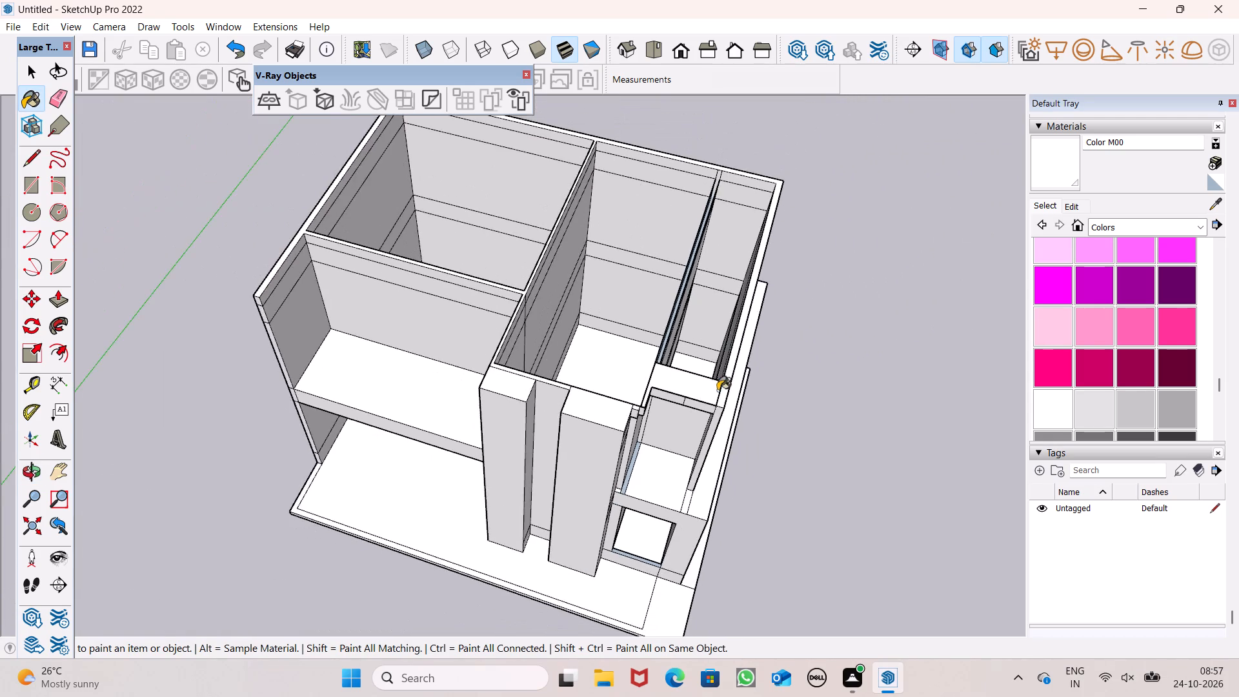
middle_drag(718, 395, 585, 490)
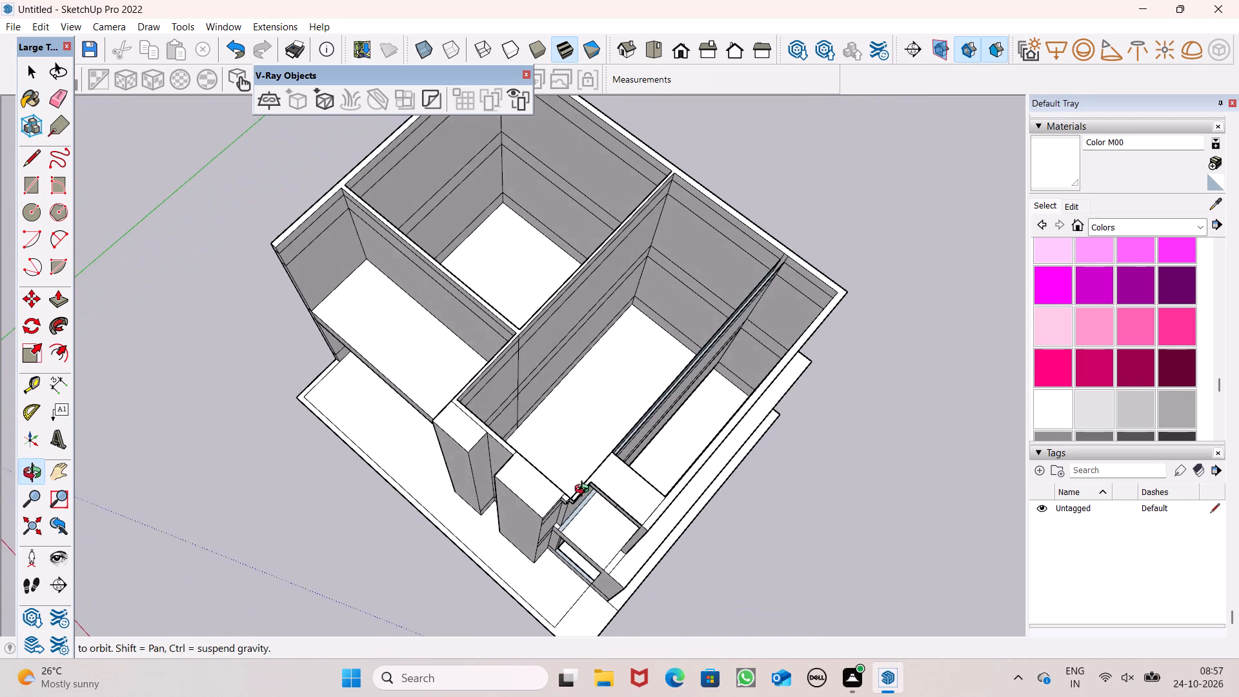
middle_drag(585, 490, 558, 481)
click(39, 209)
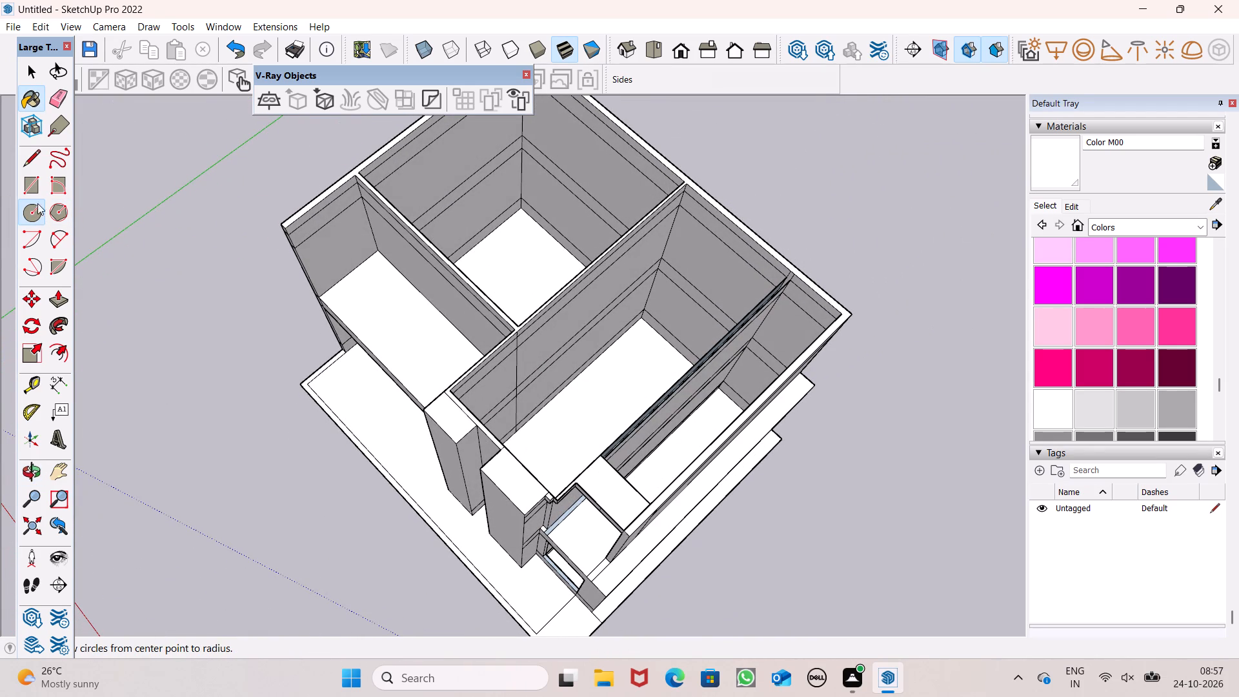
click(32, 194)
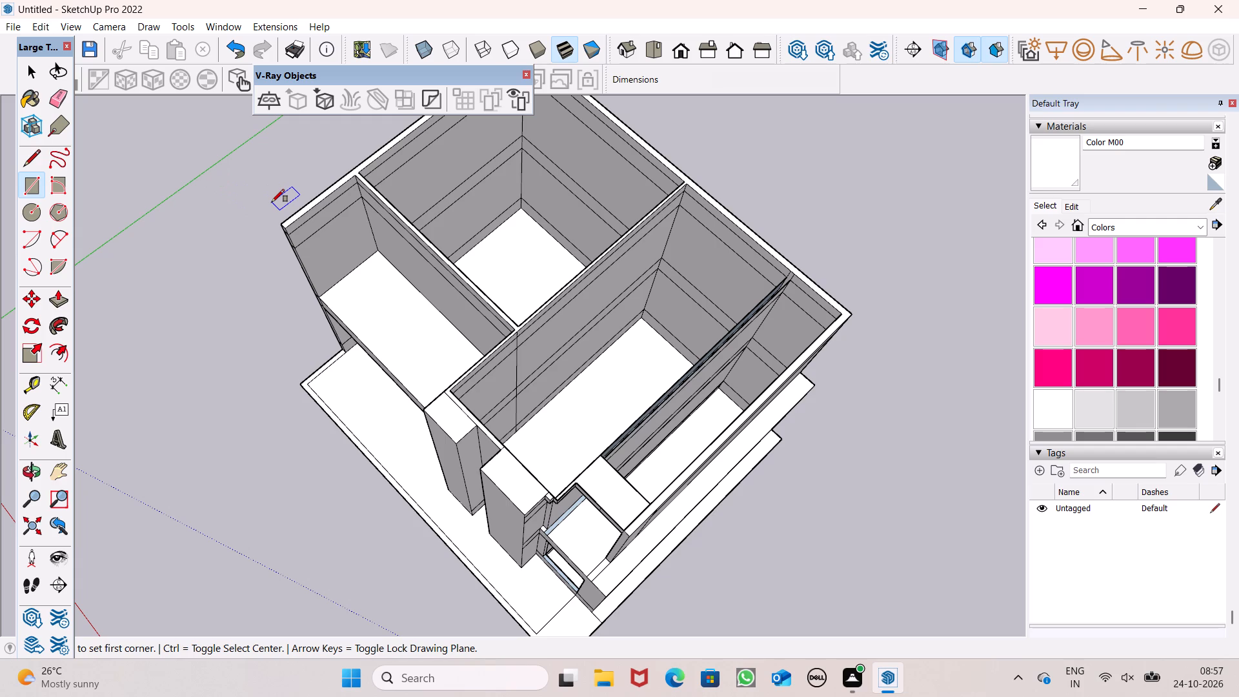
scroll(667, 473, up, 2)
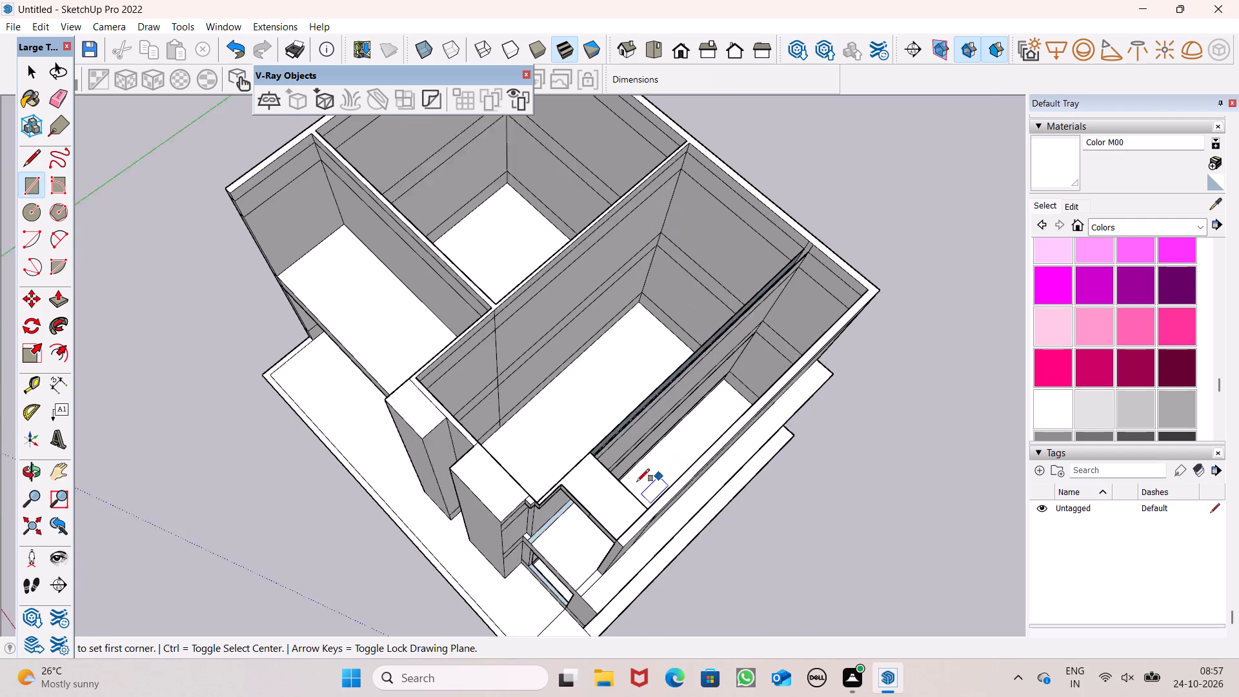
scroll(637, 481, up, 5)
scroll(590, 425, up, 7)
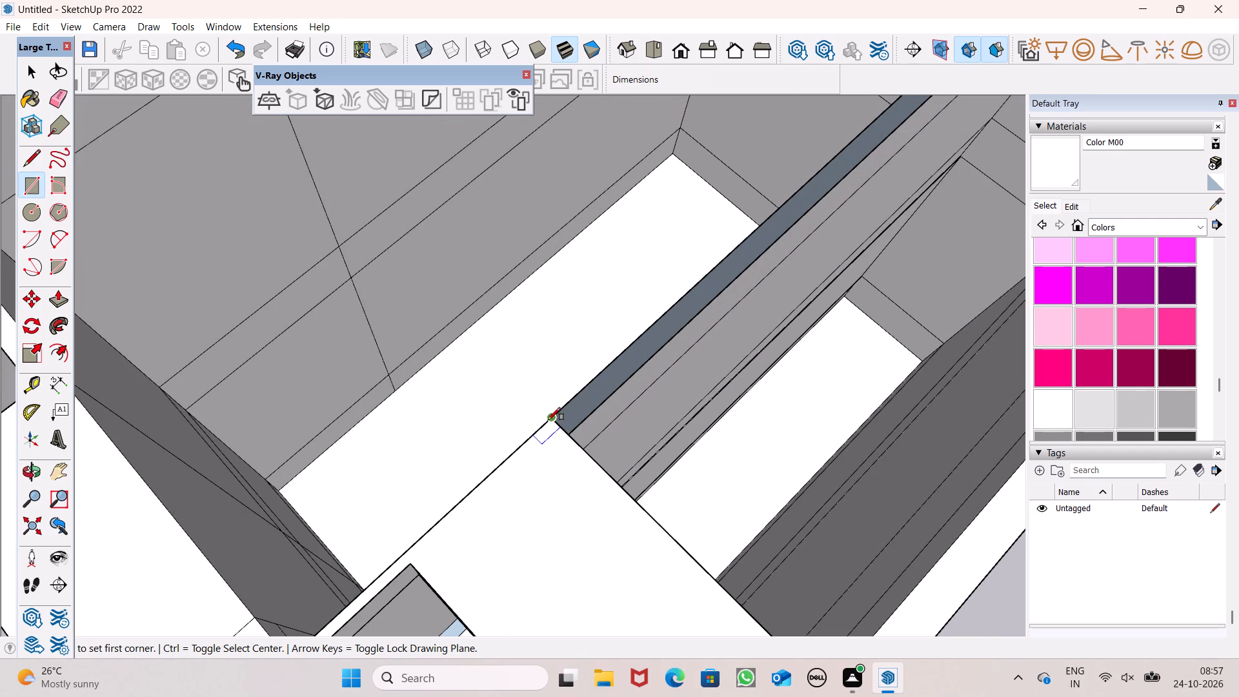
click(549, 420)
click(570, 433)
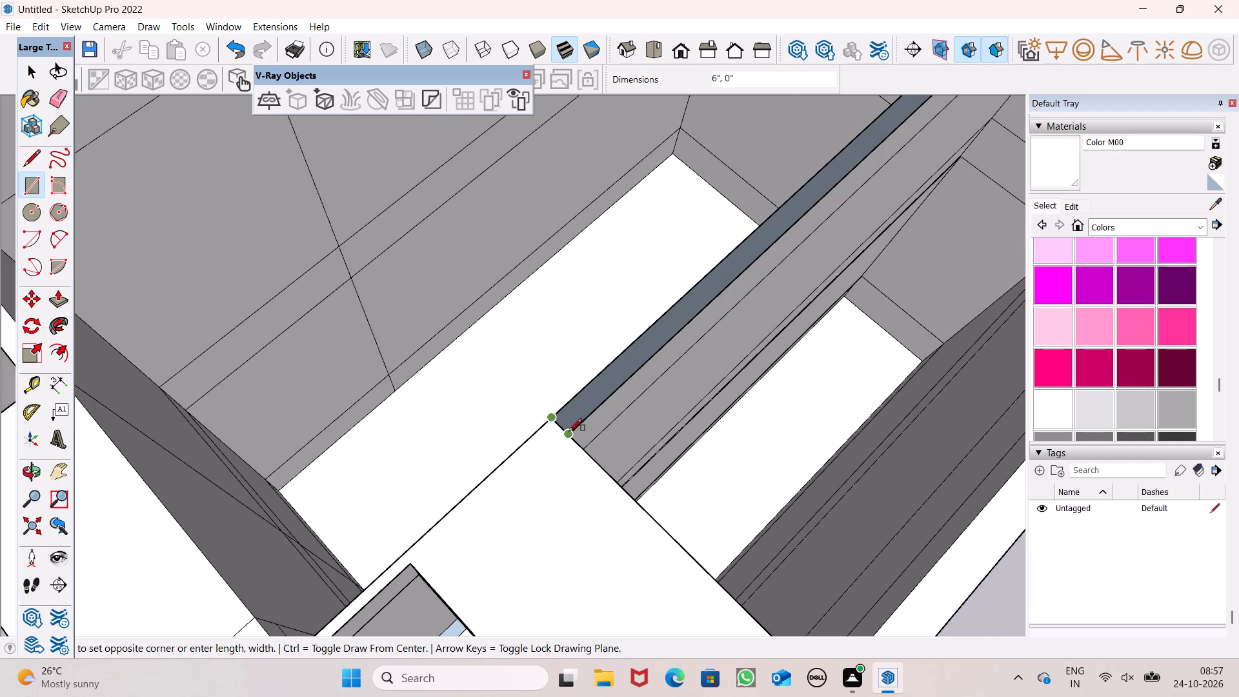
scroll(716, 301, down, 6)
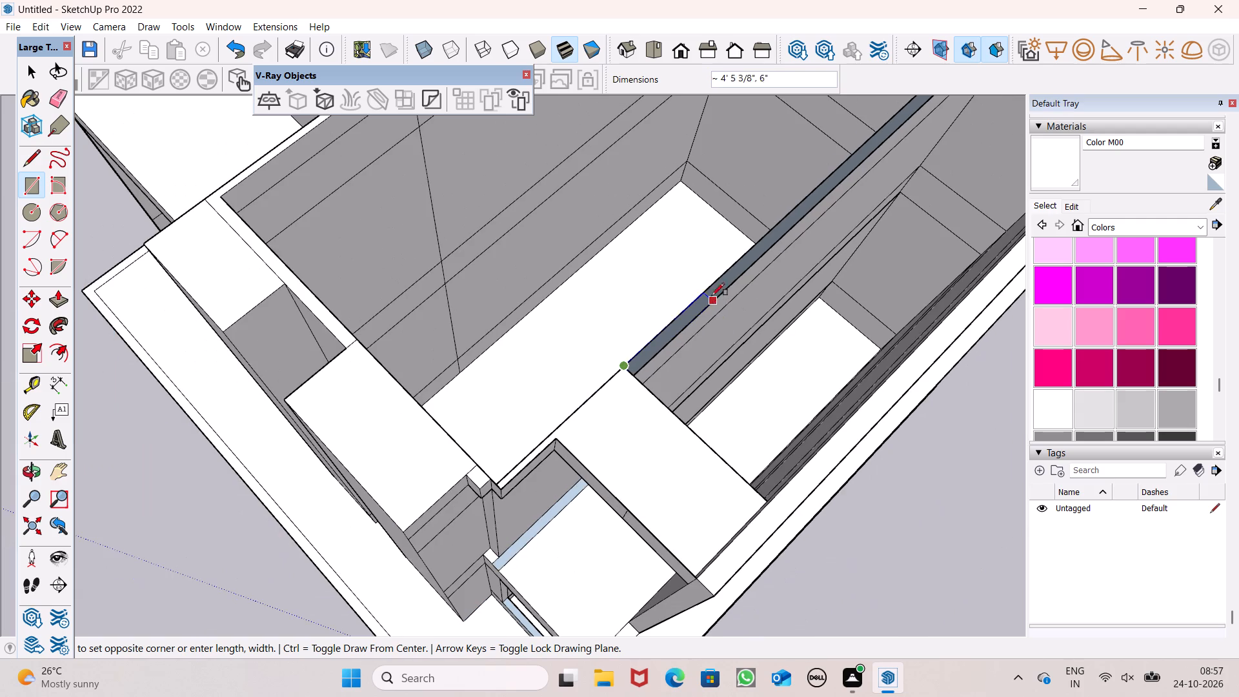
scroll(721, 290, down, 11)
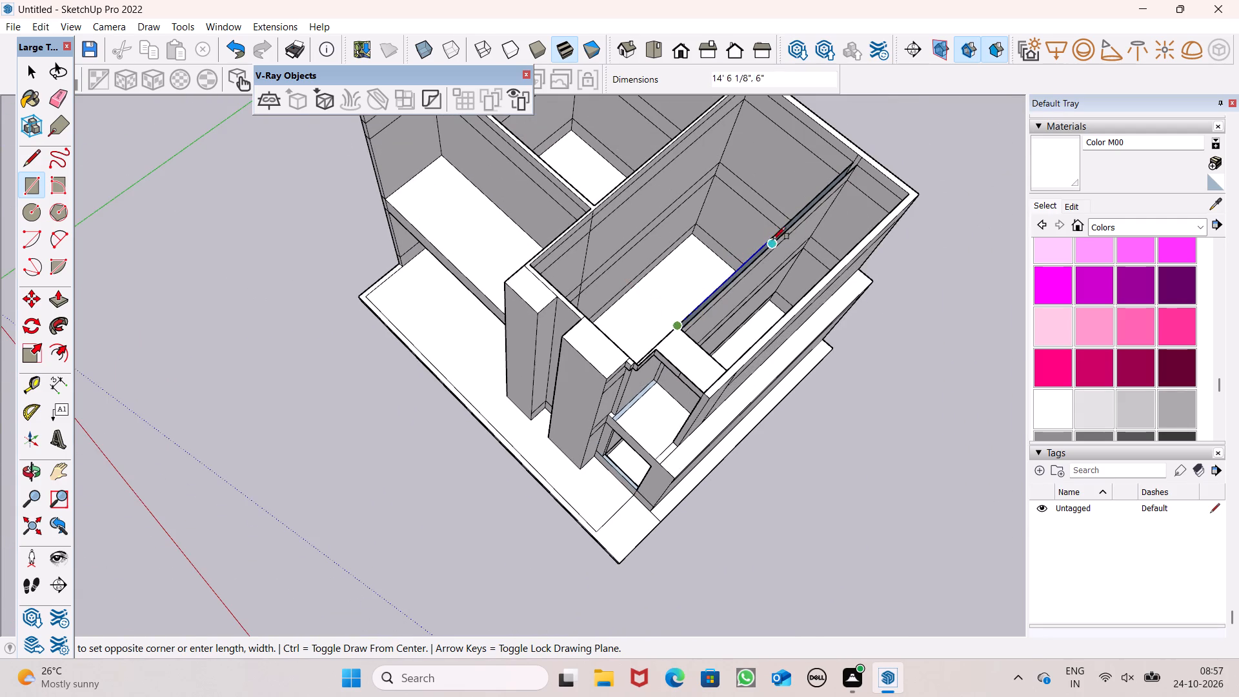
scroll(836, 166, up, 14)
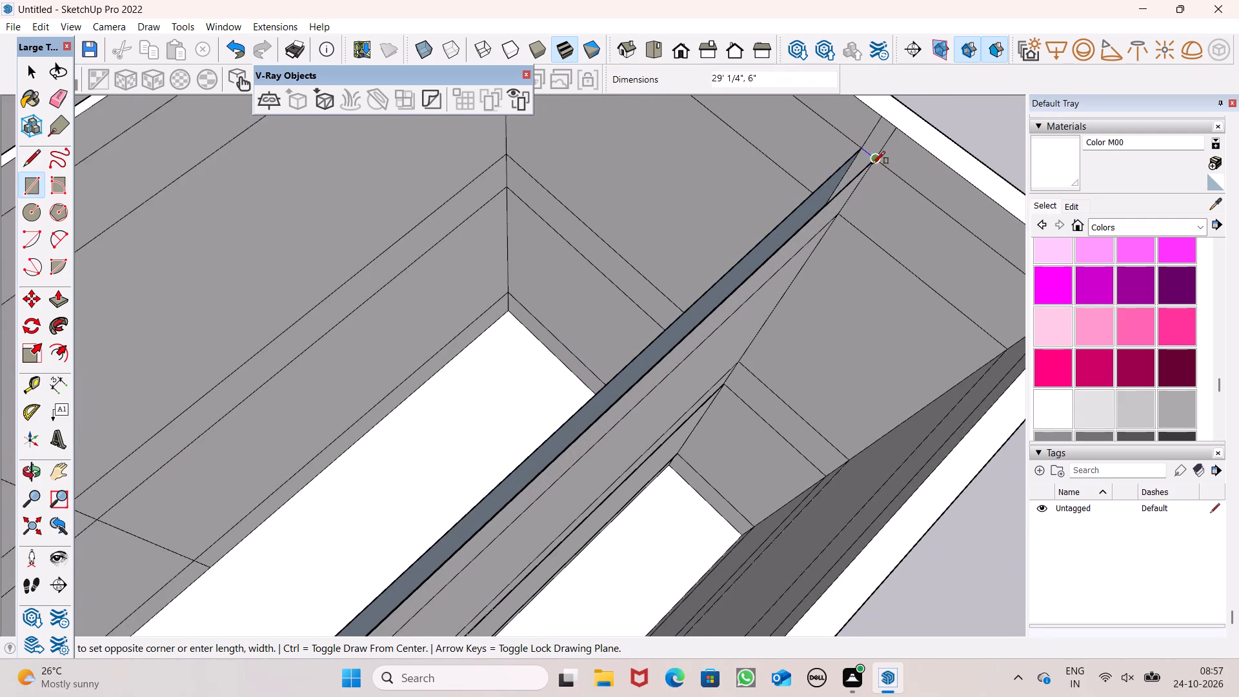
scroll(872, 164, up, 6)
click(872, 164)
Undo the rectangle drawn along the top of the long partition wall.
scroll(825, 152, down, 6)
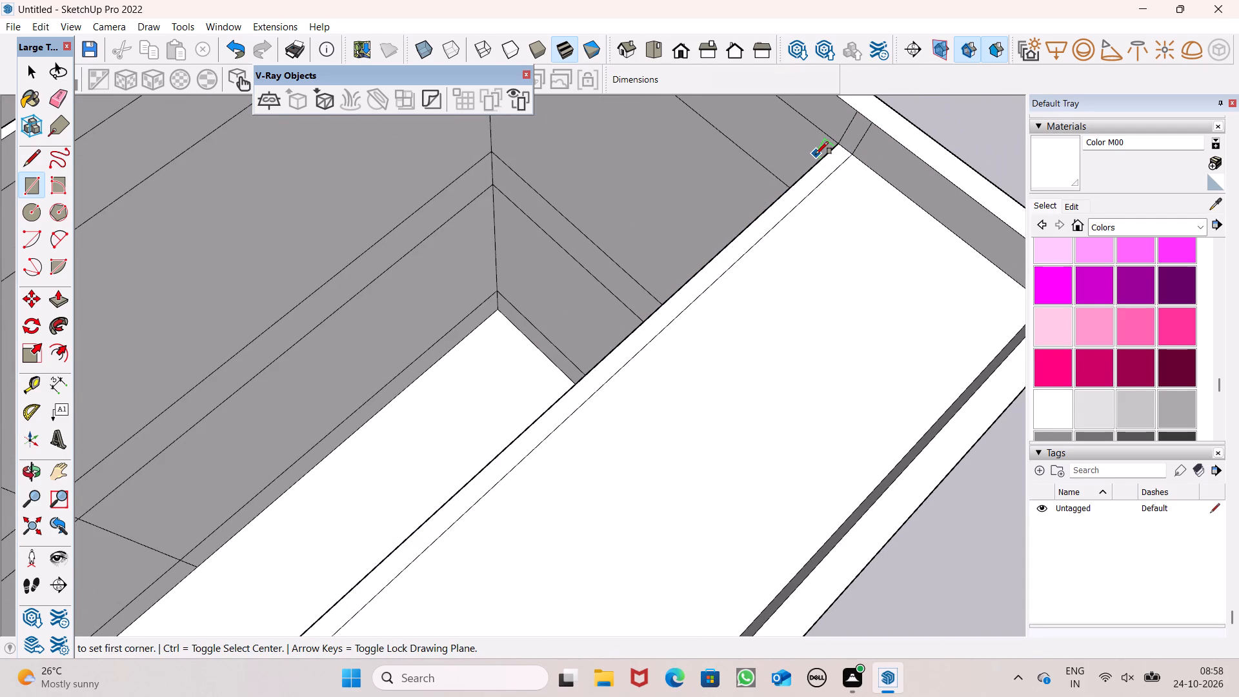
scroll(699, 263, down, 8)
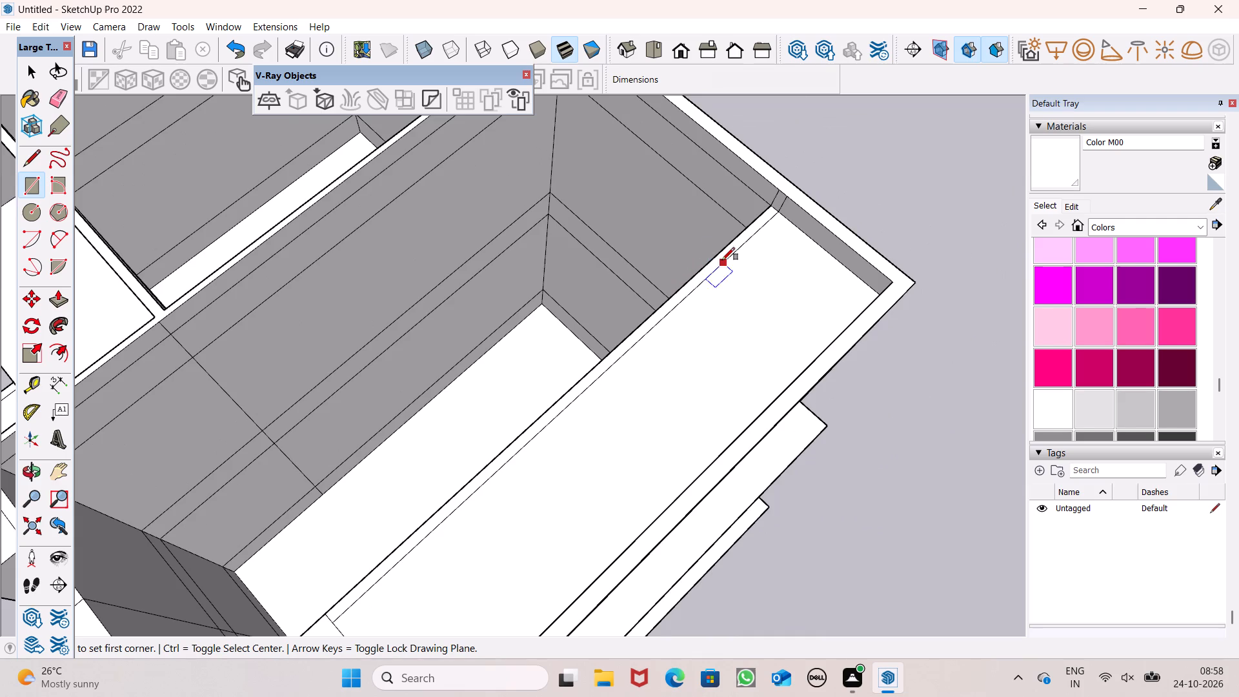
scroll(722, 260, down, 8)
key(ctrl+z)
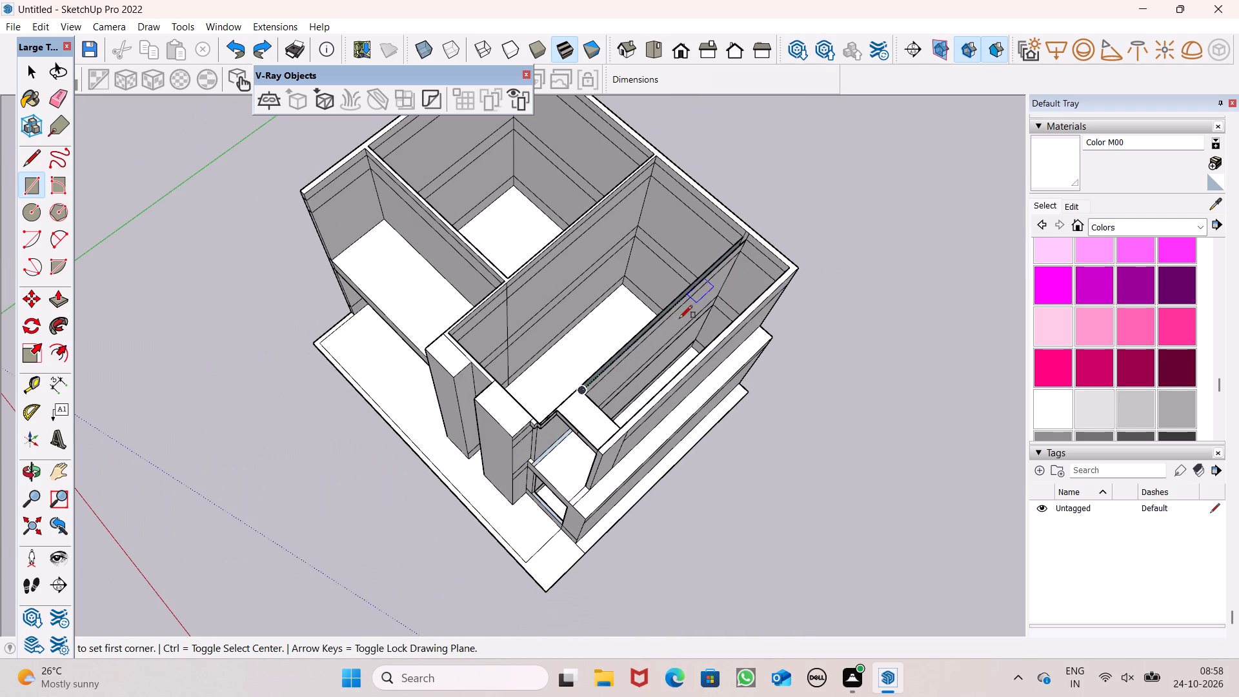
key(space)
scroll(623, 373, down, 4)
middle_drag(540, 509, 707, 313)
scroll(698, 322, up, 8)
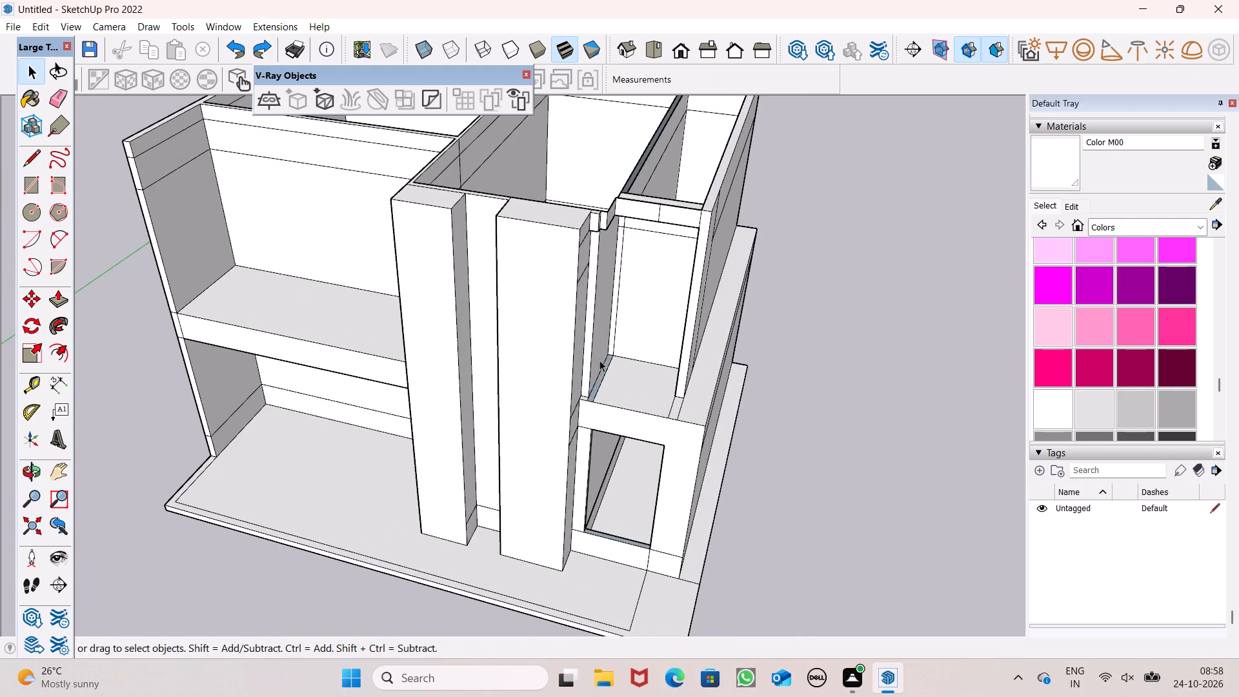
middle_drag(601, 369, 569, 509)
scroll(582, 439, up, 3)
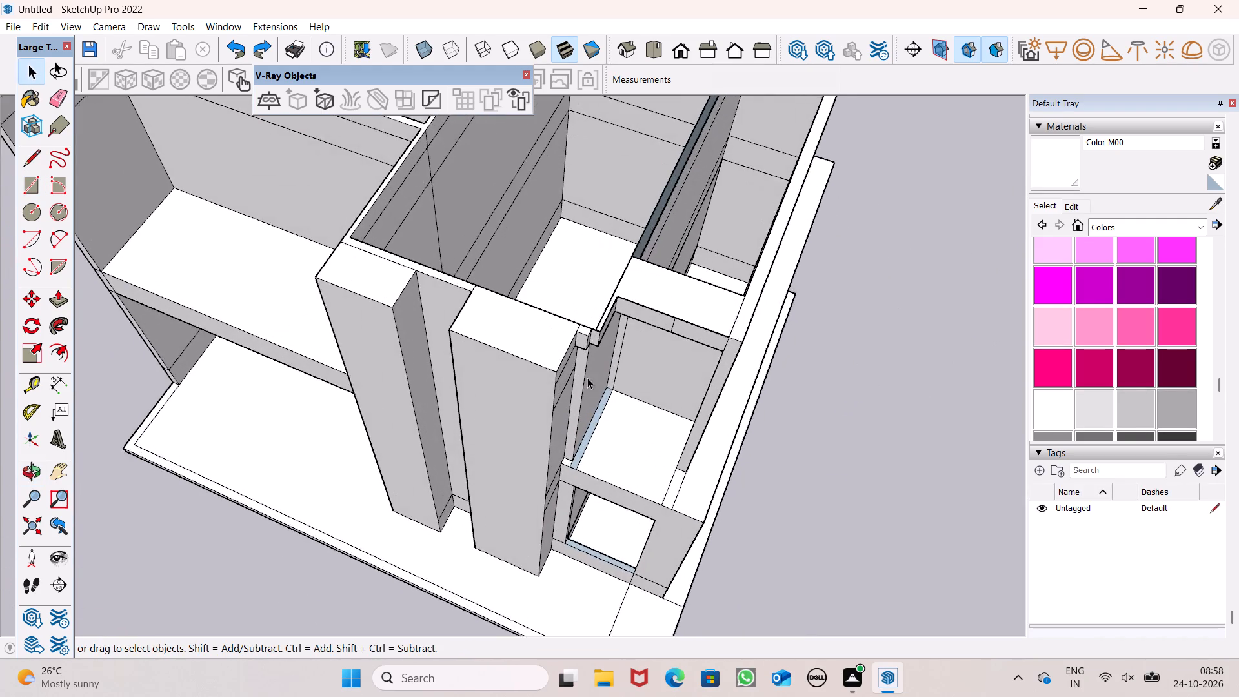
Pull the end face of the small roof-level wall projection beside the column 6" forward, level with the adjoining stub.
scroll(587, 378, up, 3)
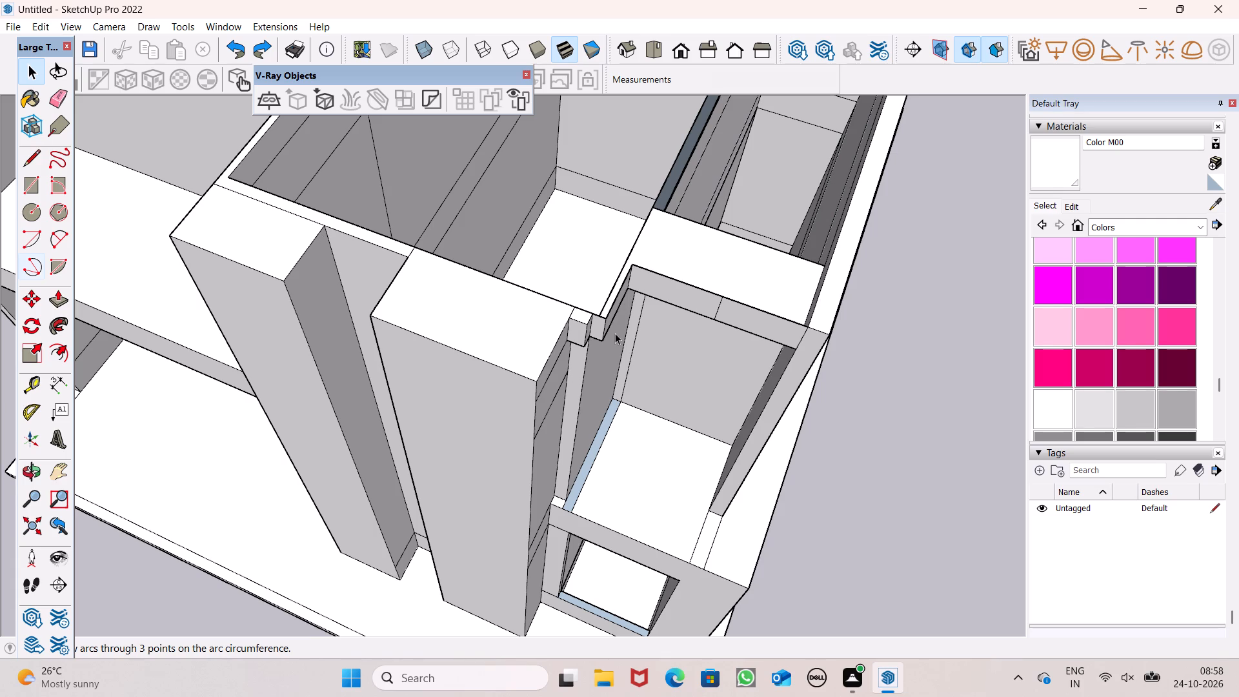
middle_drag(618, 360, 605, 389)
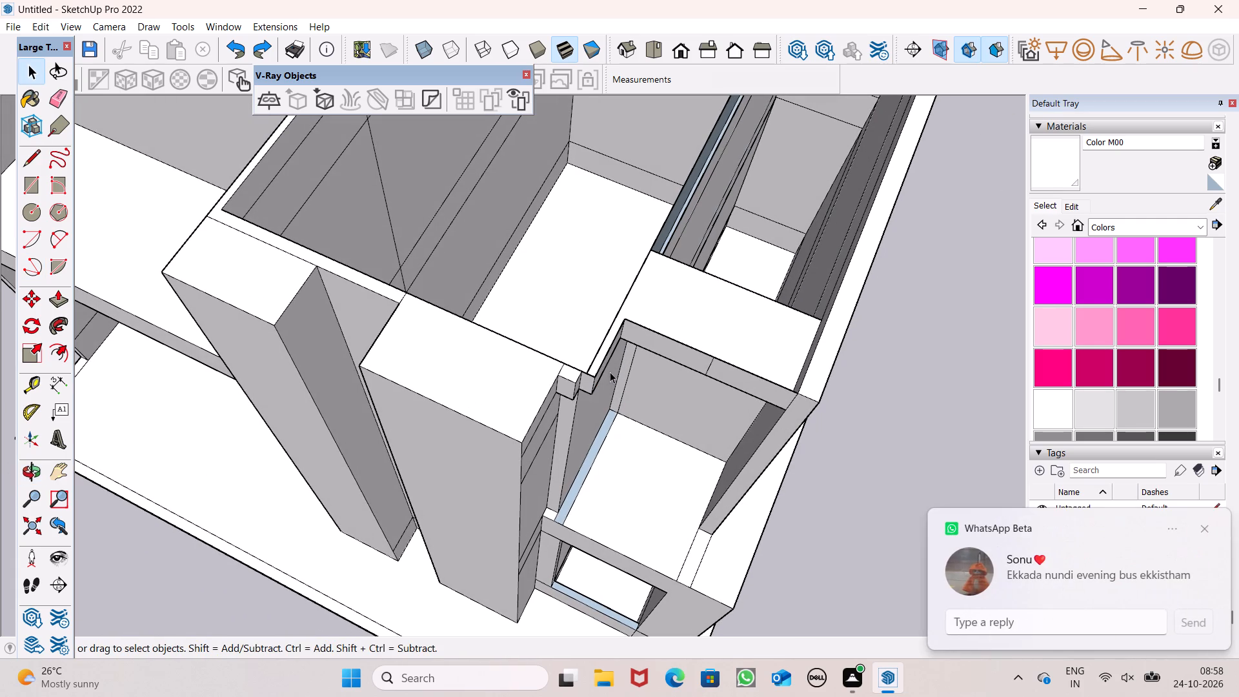
click(1204, 532)
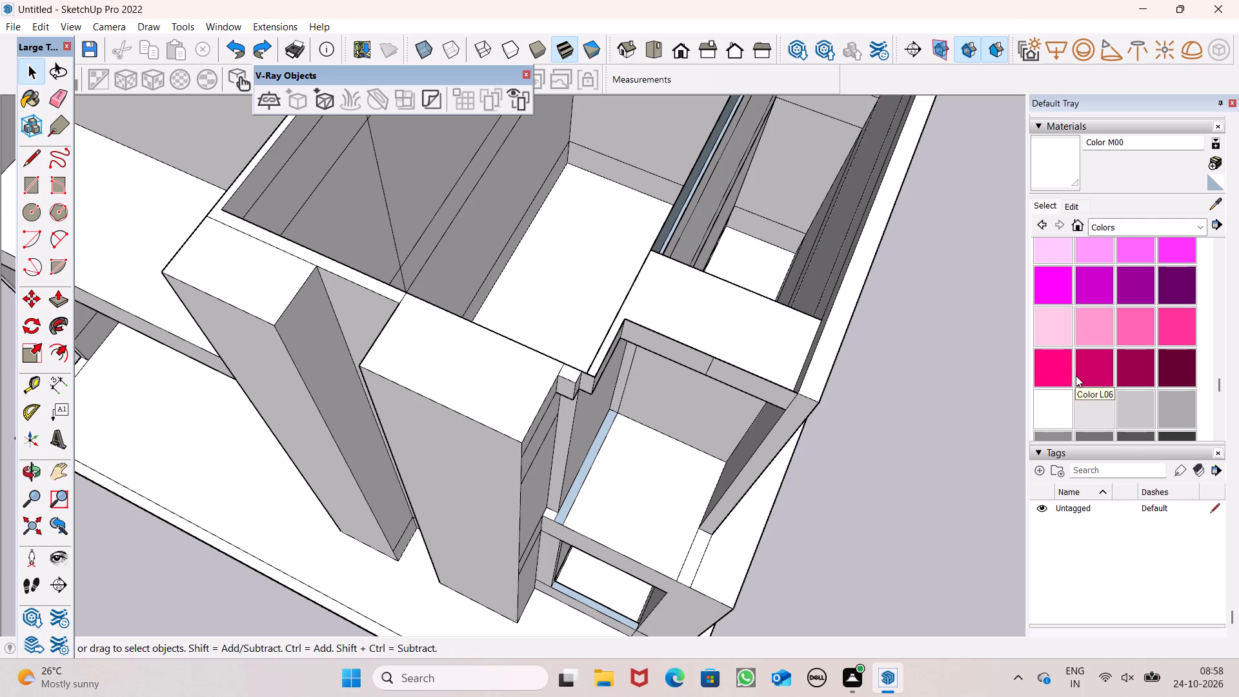
scroll(607, 356, down, 1)
middle_drag(596, 370, 568, 339)
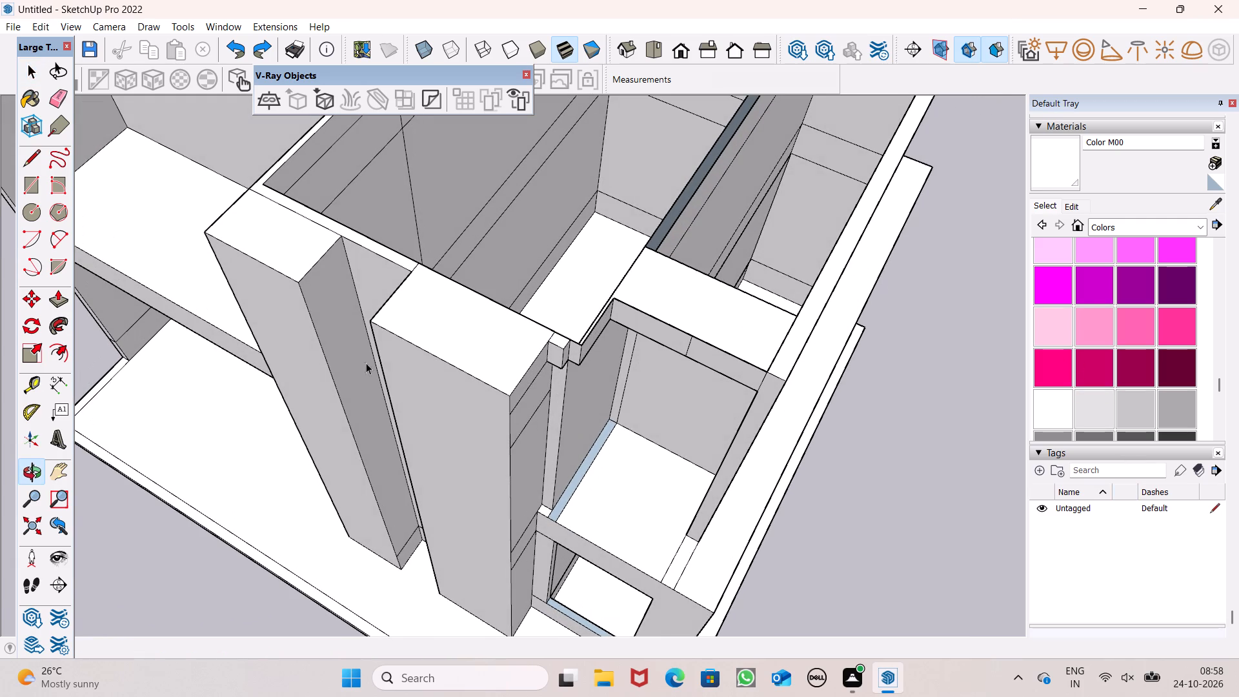
click(56, 309)
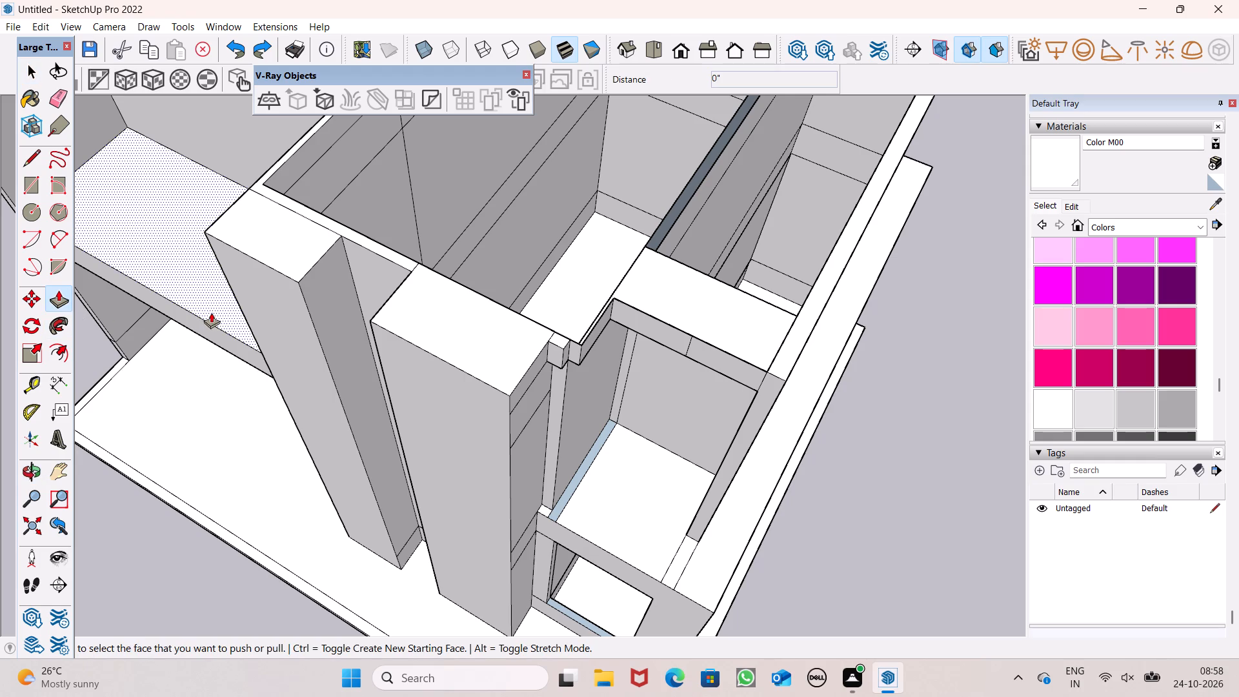
scroll(569, 374, up, 7)
middle_drag(575, 343, 579, 409)
scroll(579, 409, up, 1)
scroll(585, 350, up, 2)
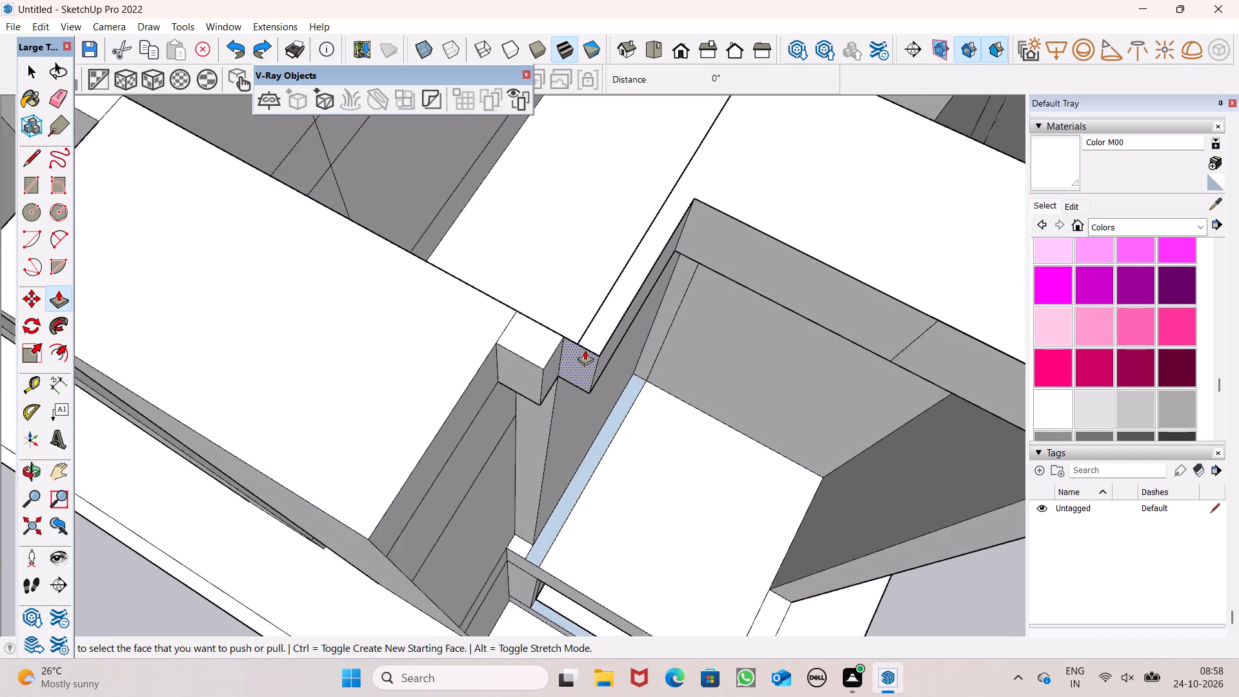
scroll(585, 350, up, 10)
drag(579, 356, 449, 381)
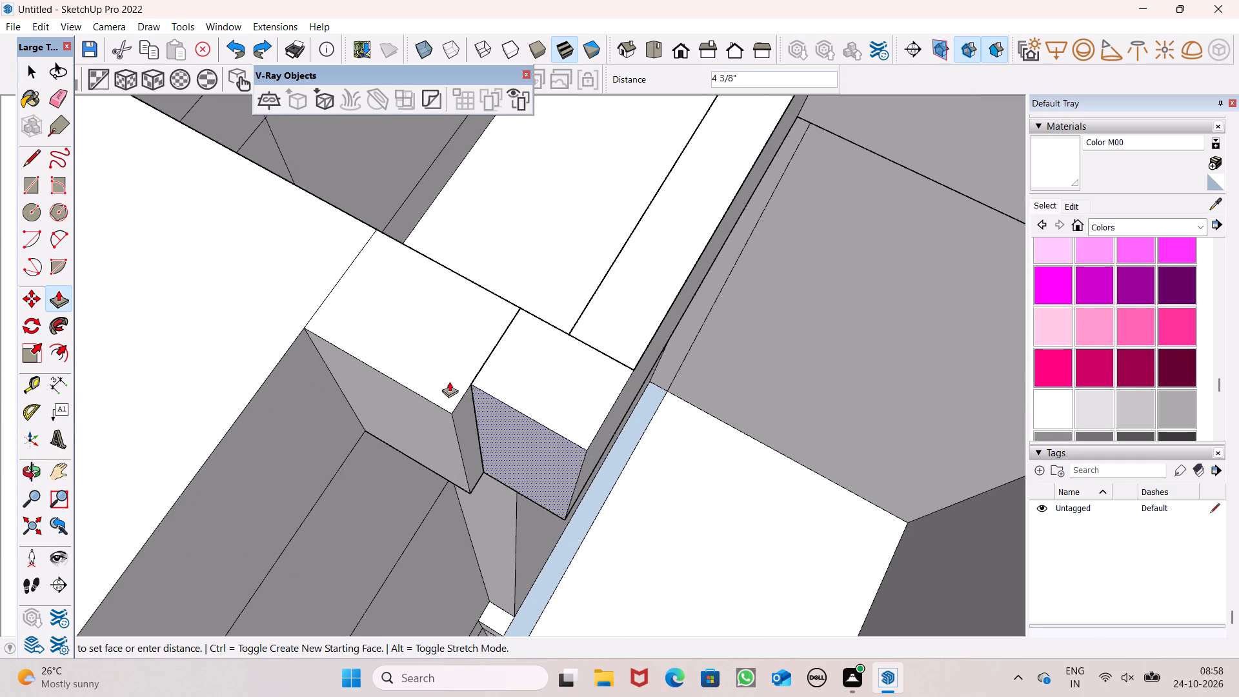
drag(449, 381, 423, 400)
Examine the slab over the upper-floor opening and the reversed faces on its edge walls from several sides.
scroll(445, 343, down, 5)
middle_drag(583, 402, 361, 385)
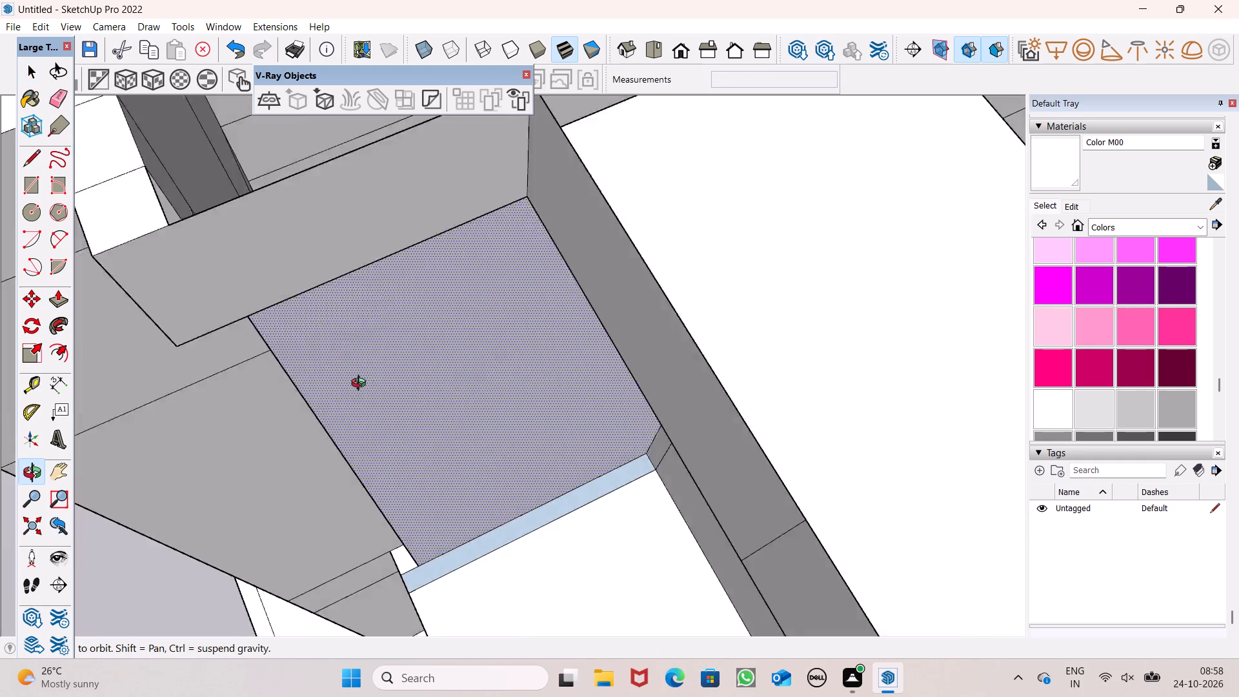
middle_drag(361, 385, 516, 340)
scroll(595, 452, down, 6)
scroll(546, 296, up, 6)
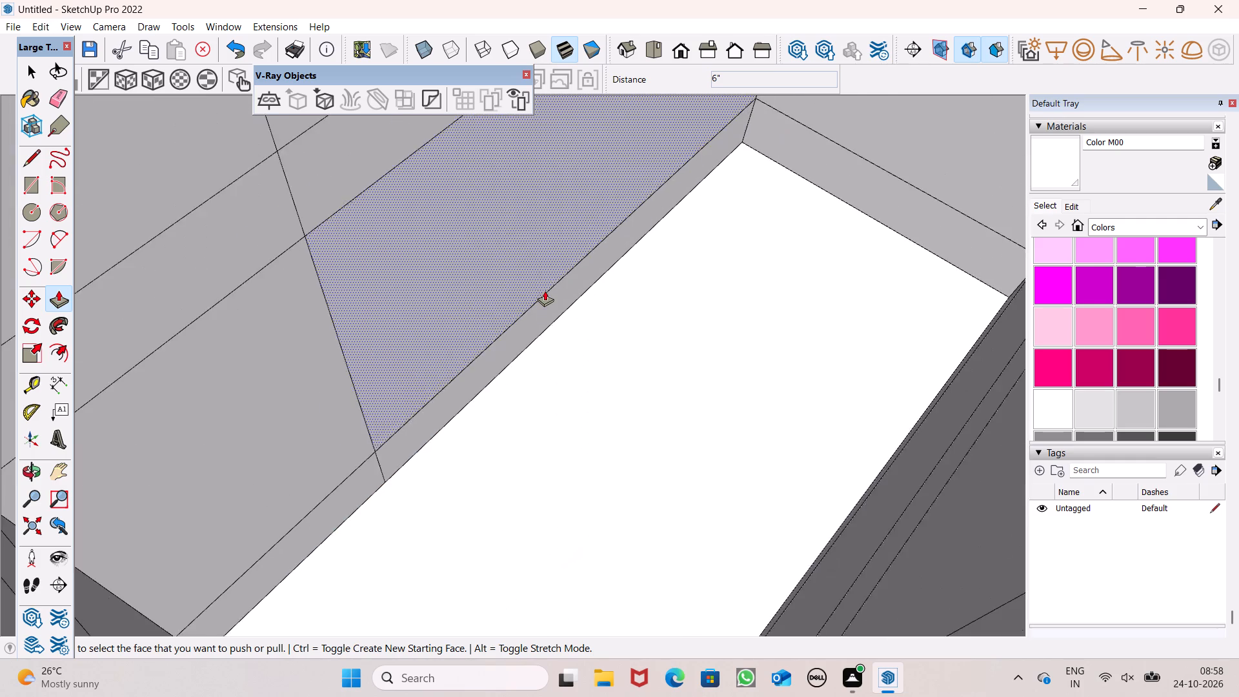
scroll(545, 290, down, 5)
middle_drag(637, 343, 923, 396)
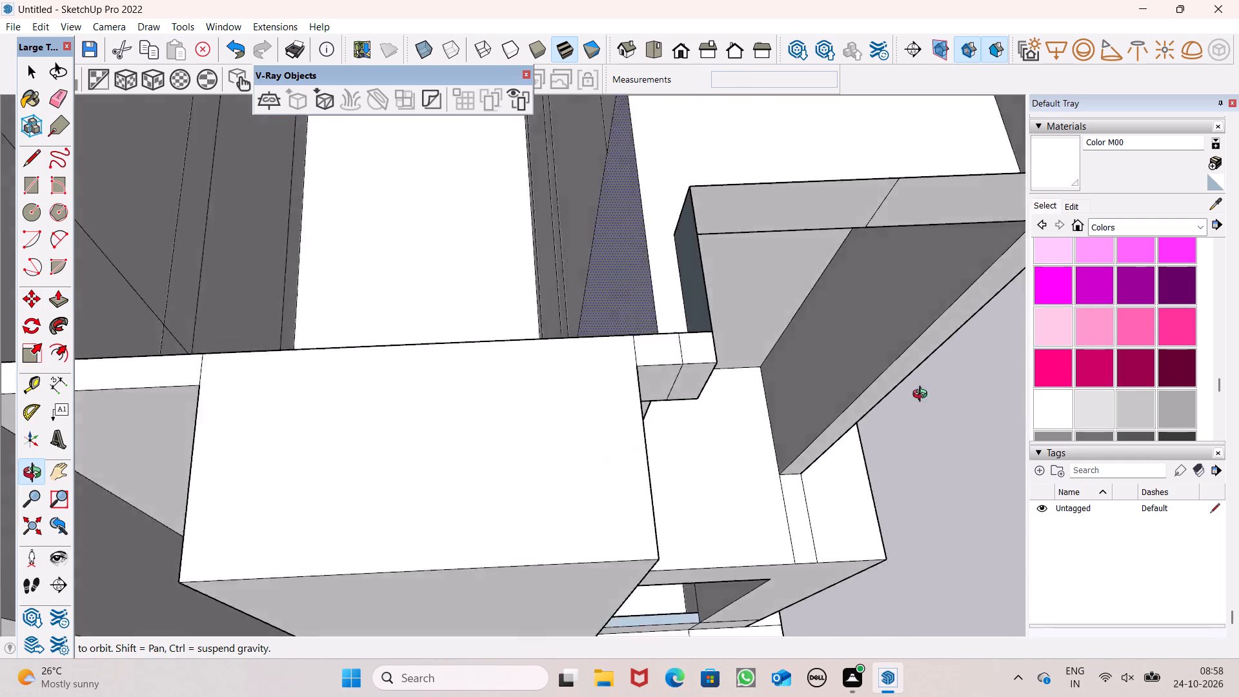
middle_drag(923, 396, 1025, 419)
scroll(611, 279, up, 1)
middle_drag(627, 321, 992, 461)
scroll(776, 391, down, 4)
scroll(616, 456, up, 1)
middle_drag(616, 456, 616, 465)
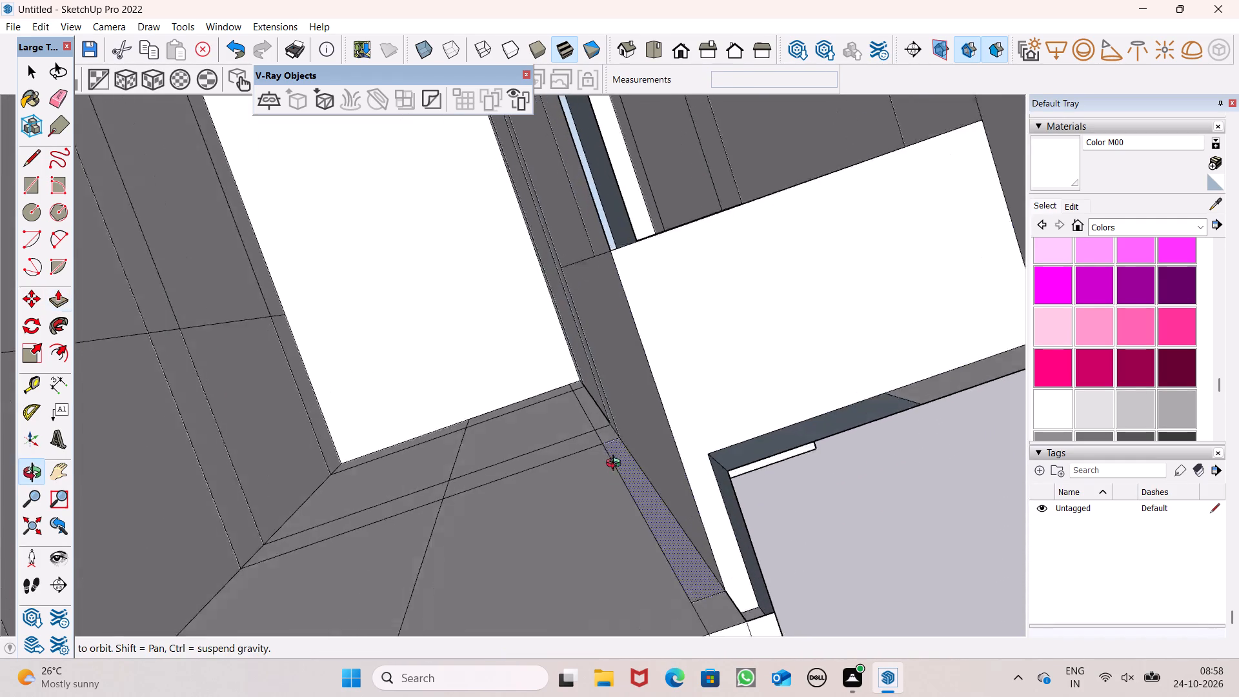
middle_drag(616, 465, 819, 347)
scroll(630, 379, down, 5)
middle_drag(738, 405, 188, 400)
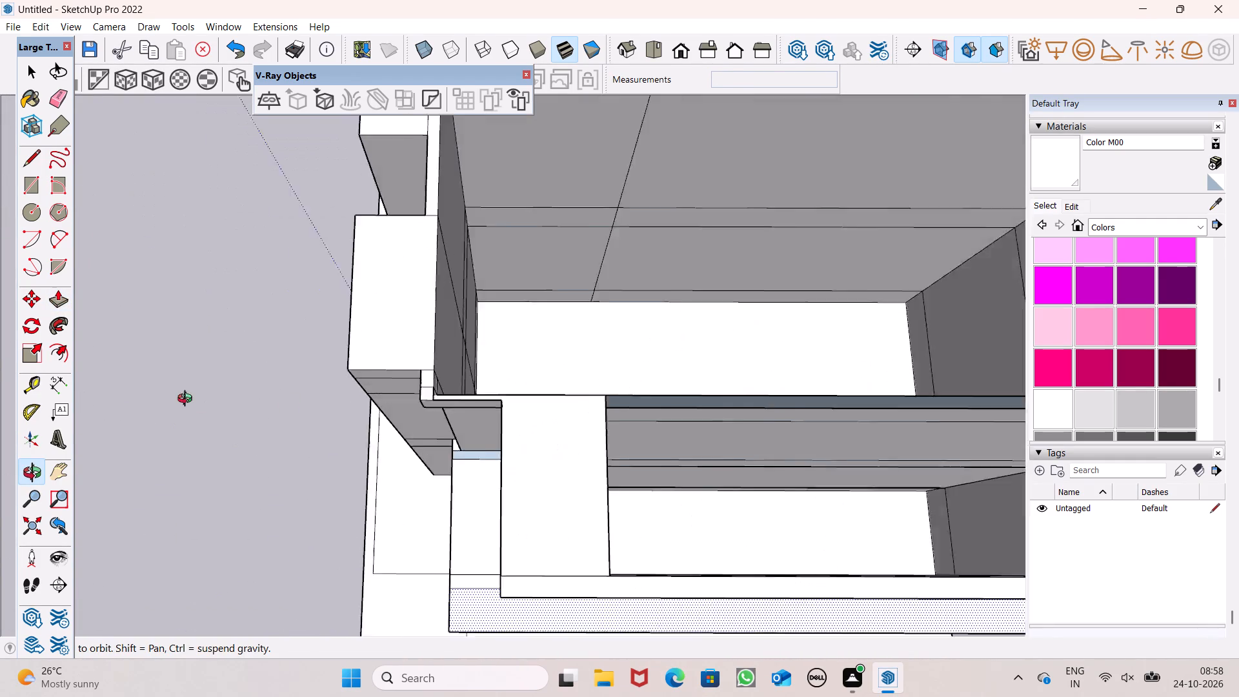
middle_drag(188, 400, 166, 394)
scroll(489, 445, up, 1)
middle_drag(433, 472, 103, 396)
scroll(248, 210, up, 9)
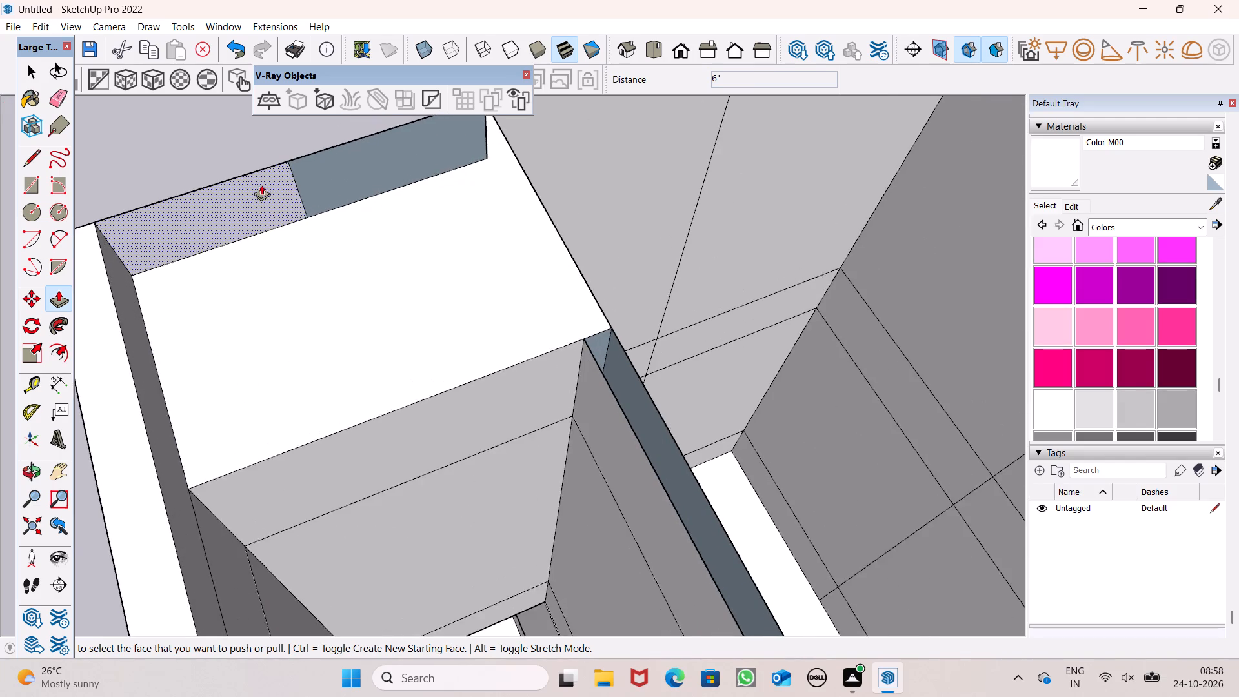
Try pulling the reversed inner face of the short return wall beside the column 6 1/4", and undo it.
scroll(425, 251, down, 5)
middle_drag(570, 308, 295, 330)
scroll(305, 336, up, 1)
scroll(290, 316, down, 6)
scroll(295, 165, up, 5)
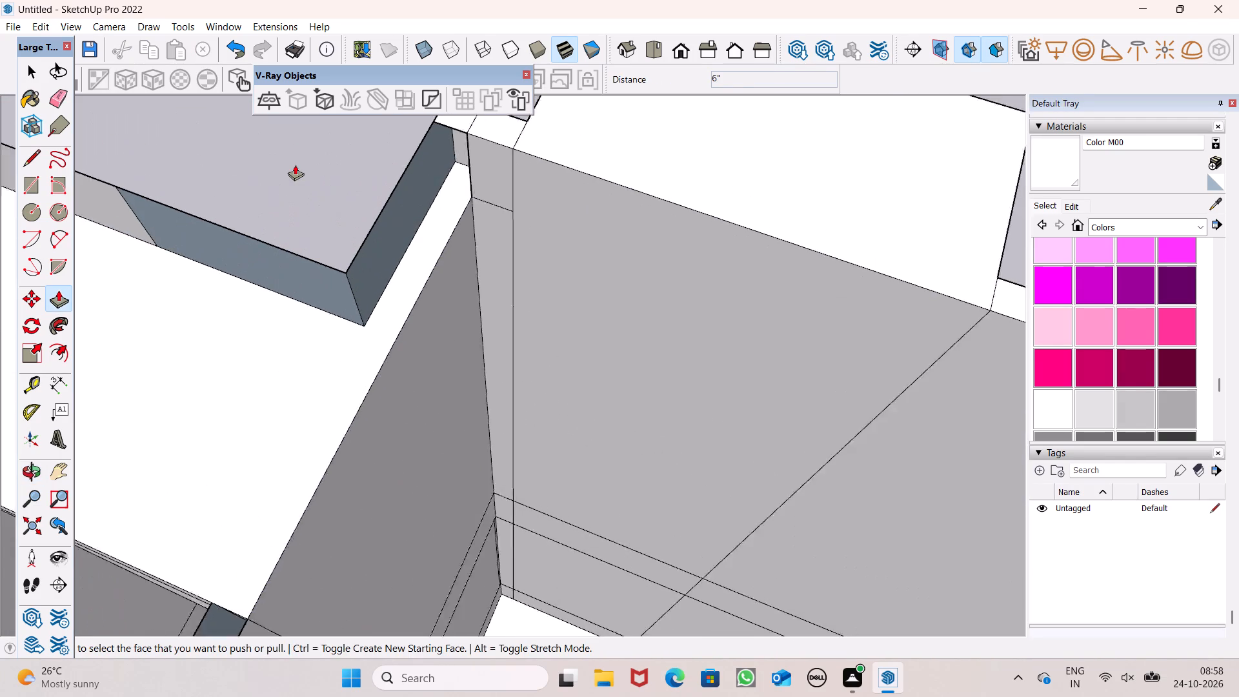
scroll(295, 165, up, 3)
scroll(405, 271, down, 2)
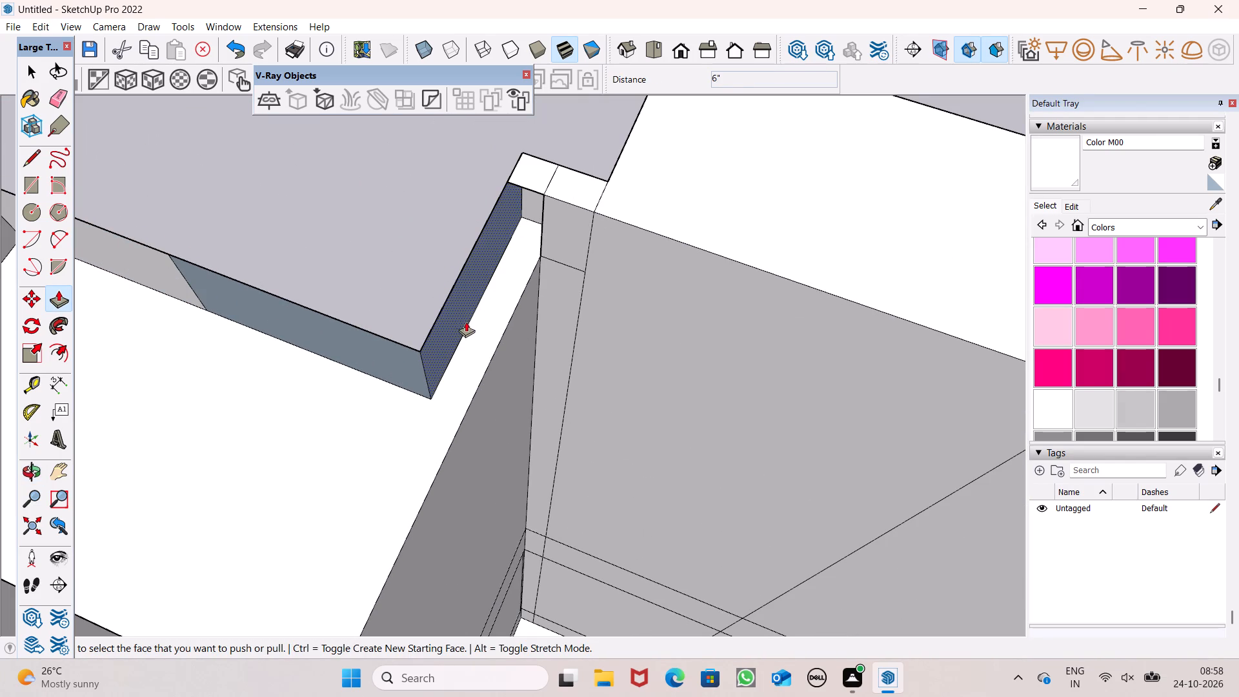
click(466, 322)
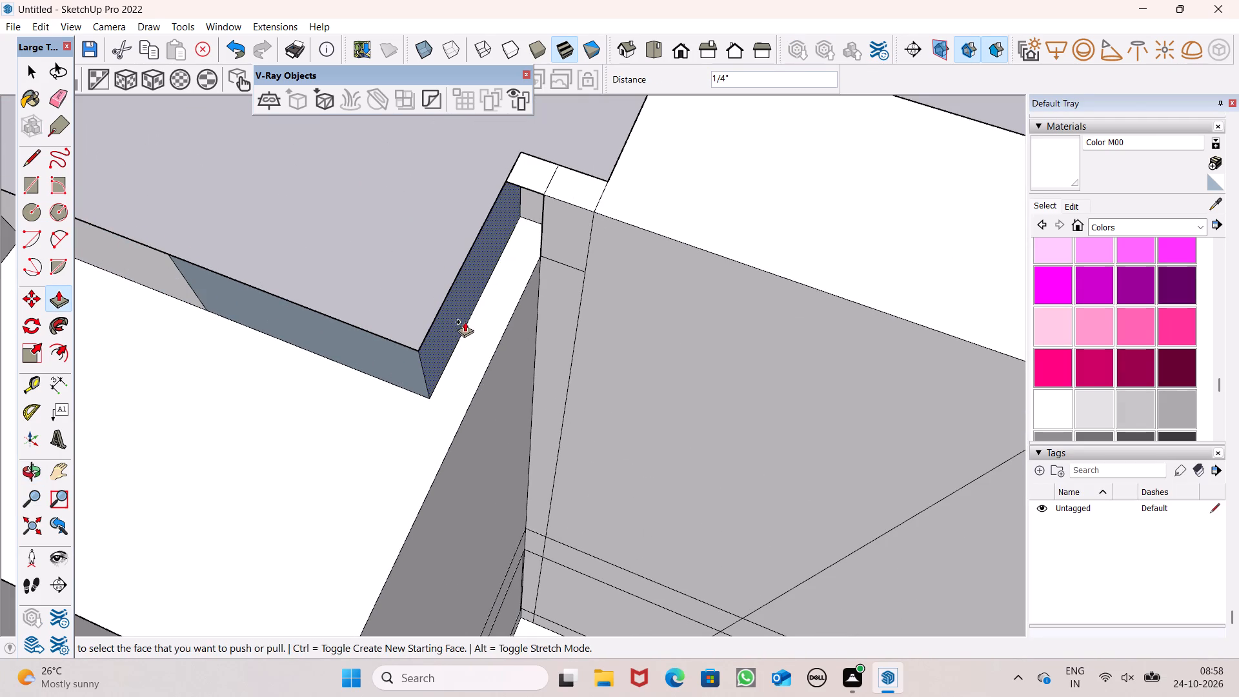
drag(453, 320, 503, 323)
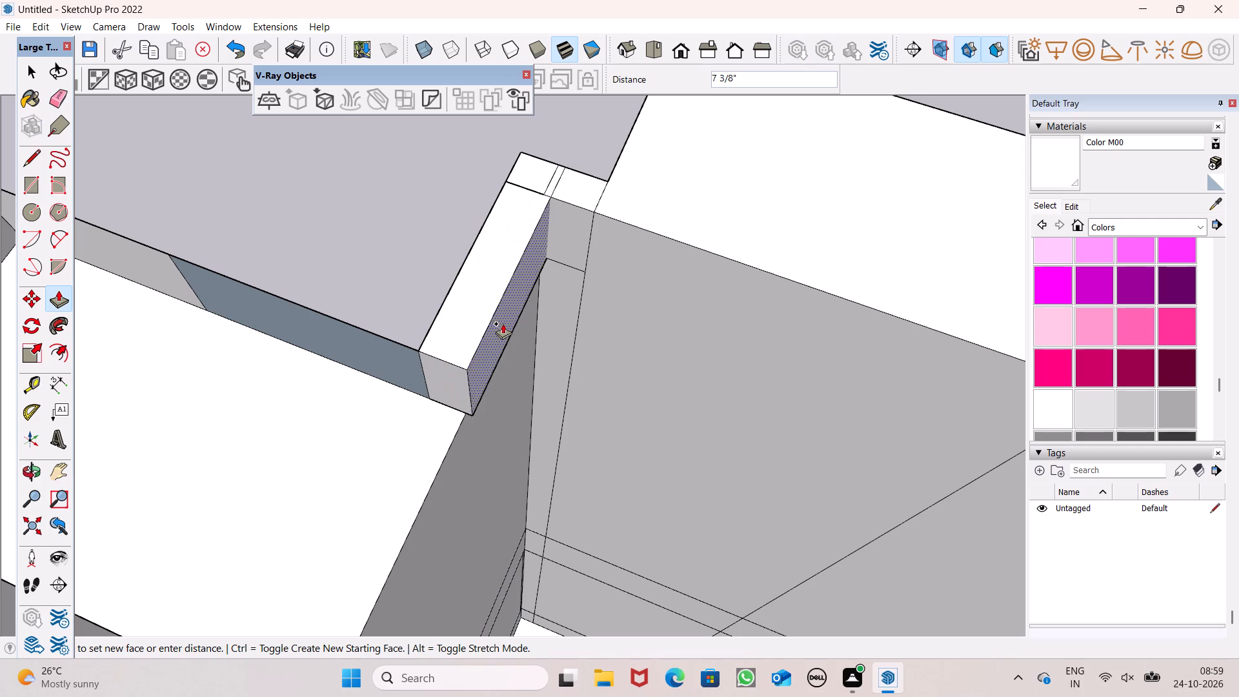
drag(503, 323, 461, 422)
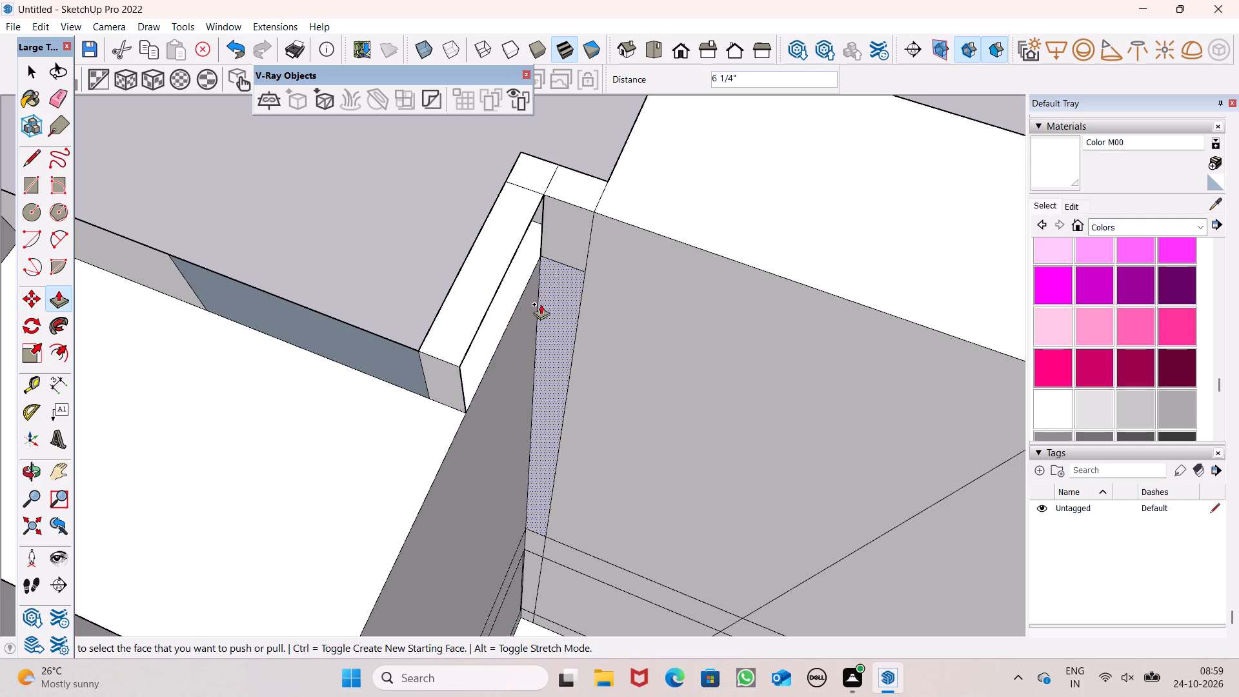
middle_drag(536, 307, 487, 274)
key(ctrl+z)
Pull the reversed inner face of the short return wall beside the column about 6 5/16" to thicken the wall.
ctrl+middle_drag(476, 309, 606, 172)
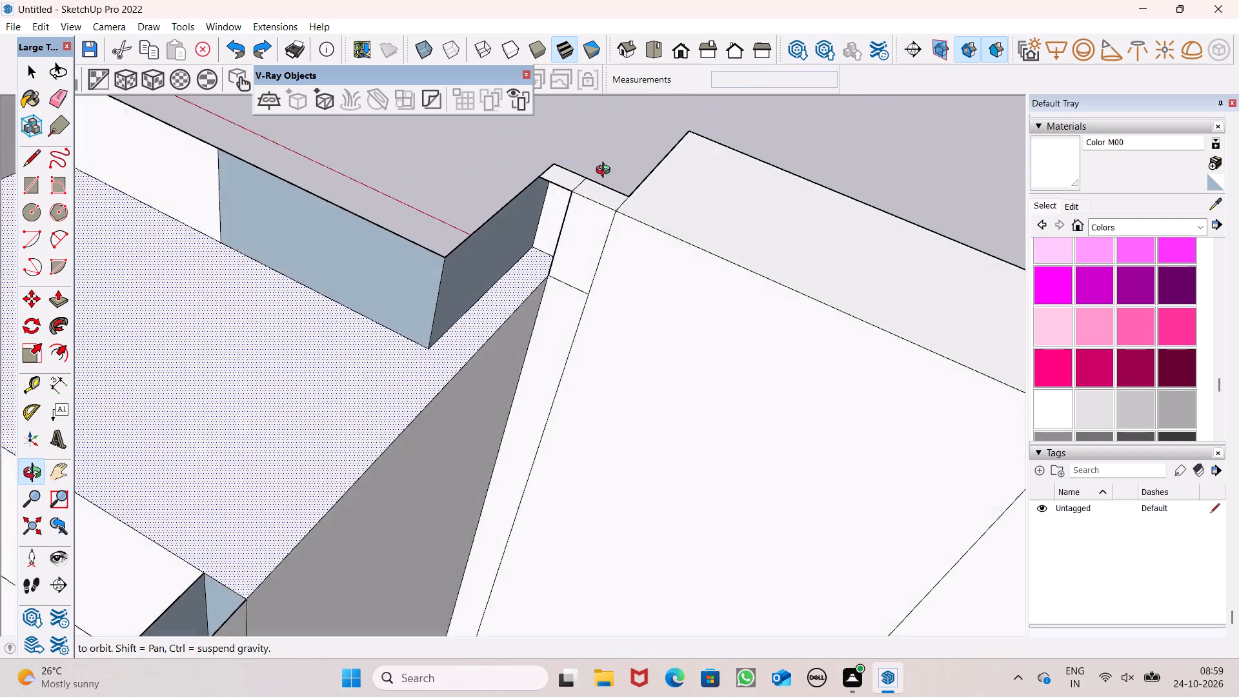
ctrl+middle_drag(606, 172, 685, 260)
scroll(547, 230, up, 7)
drag(577, 213, 583, 273)
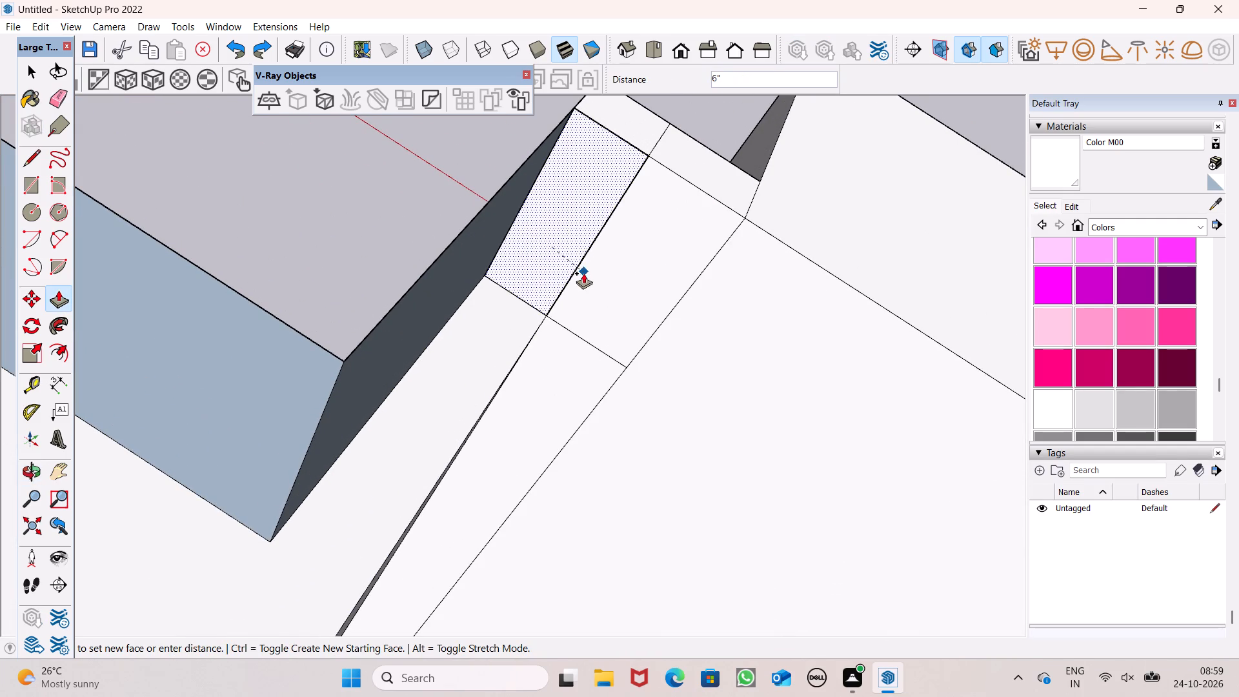
drag(583, 273, 585, 276)
drag(447, 286, 463, 377)
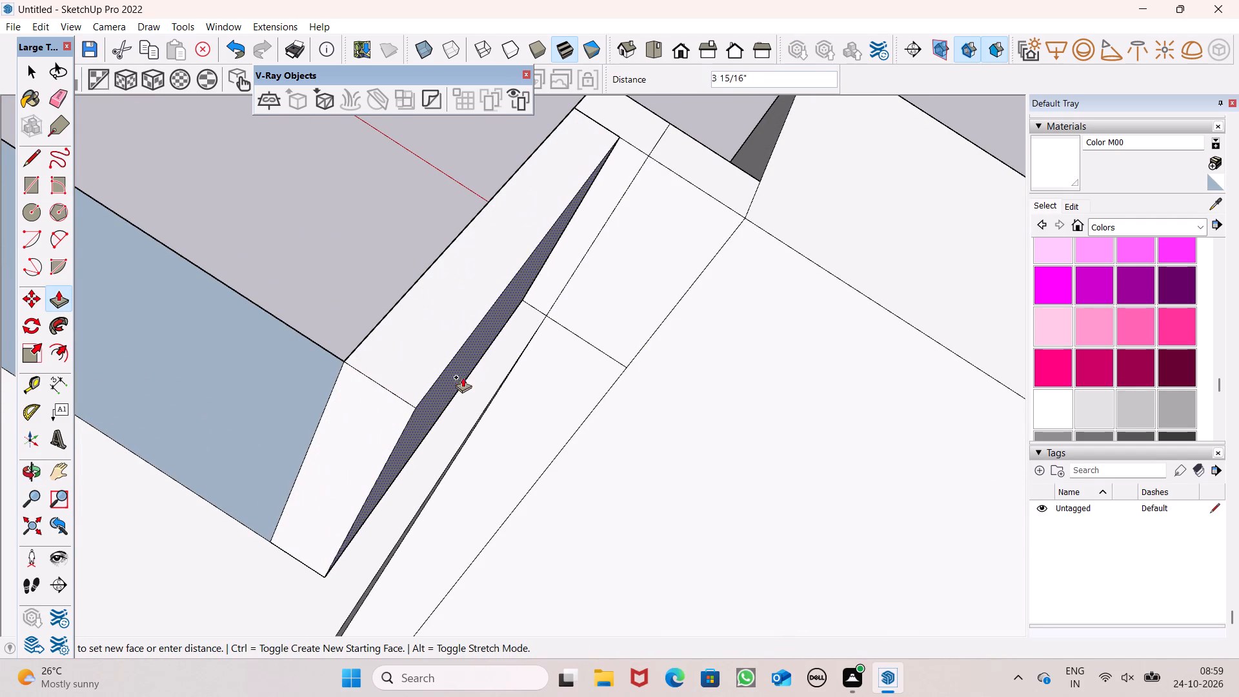
drag(463, 377, 465, 440)
Pull both inner face segments of the low front wall, including the corner end face, inward about 4 3/16" so they align.
scroll(628, 258, down, 10)
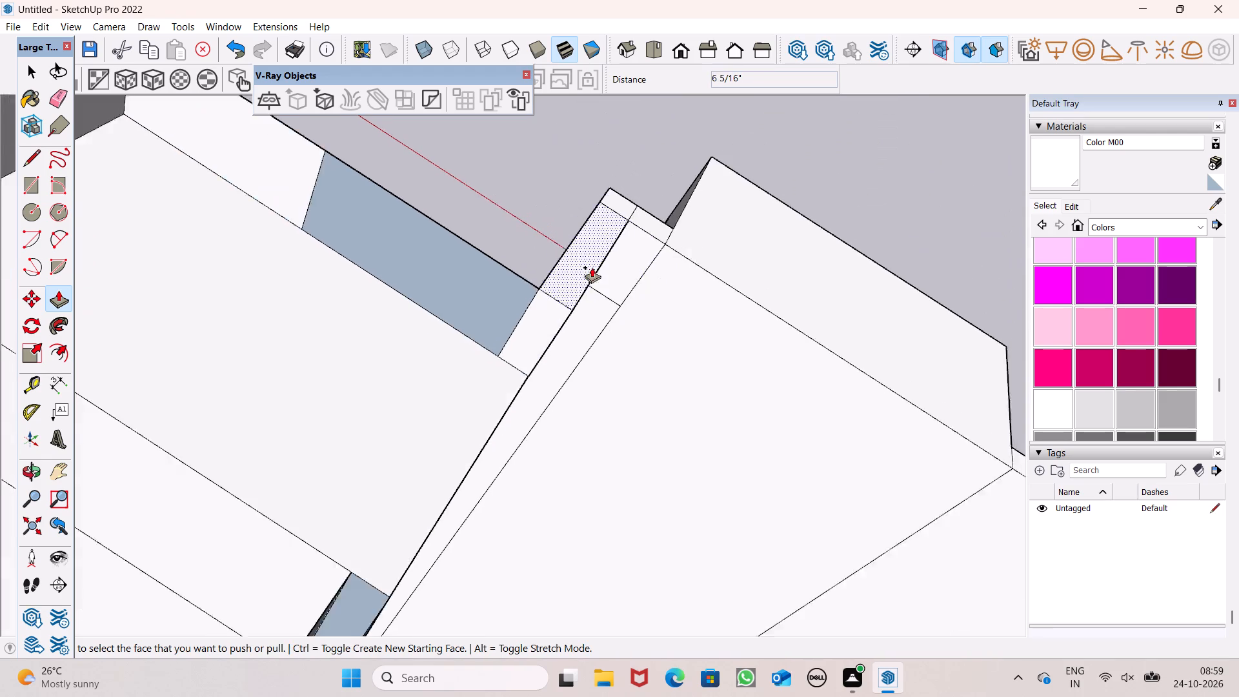
scroll(592, 267, down, 2)
middle_drag(530, 304, 515, 385)
scroll(550, 285, down, 4)
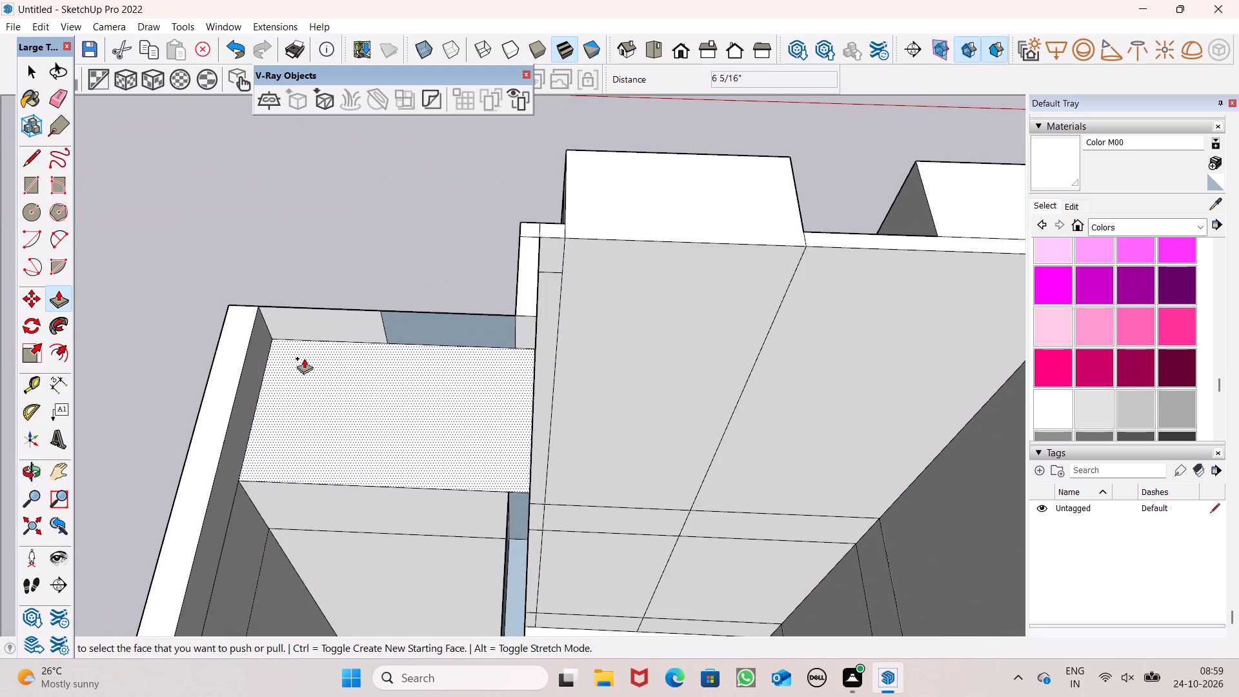
scroll(317, 329, up, 6)
drag(319, 327, 321, 348)
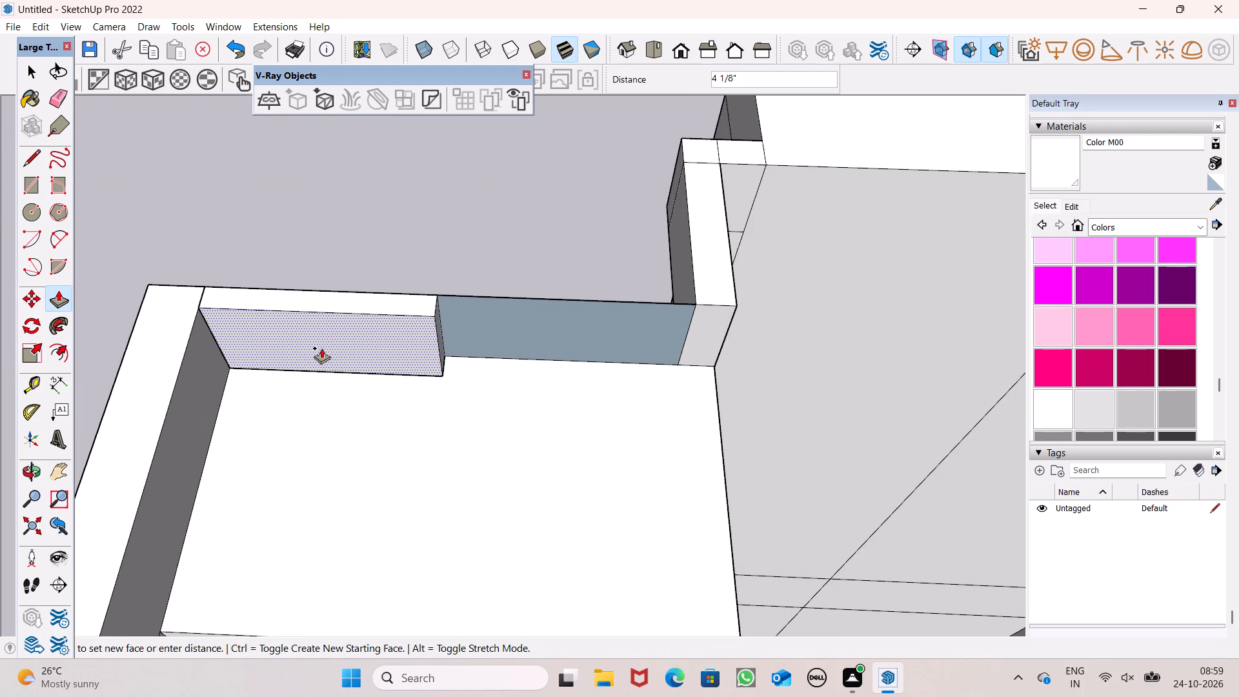
drag(321, 348, 321, 348)
drag(476, 350, 439, 363)
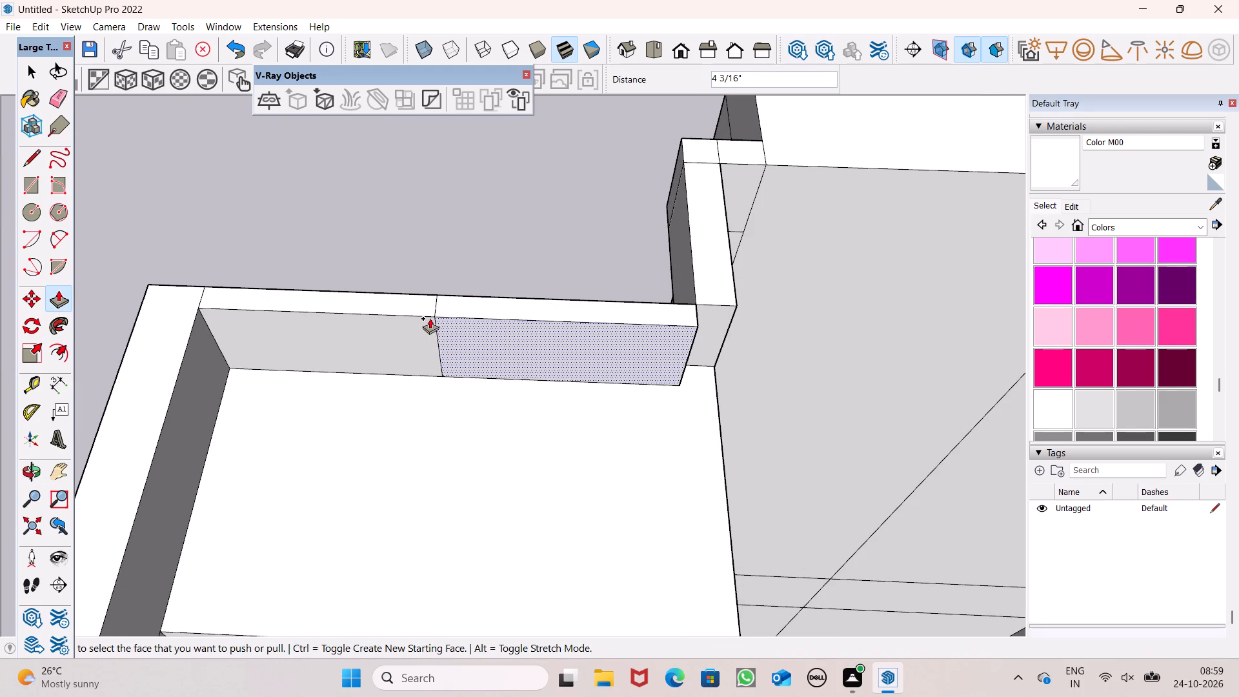
scroll(430, 318, down, 4)
middle_drag(496, 430, 434, 438)
scroll(608, 375, up, 7)
drag(609, 352, 567, 369)
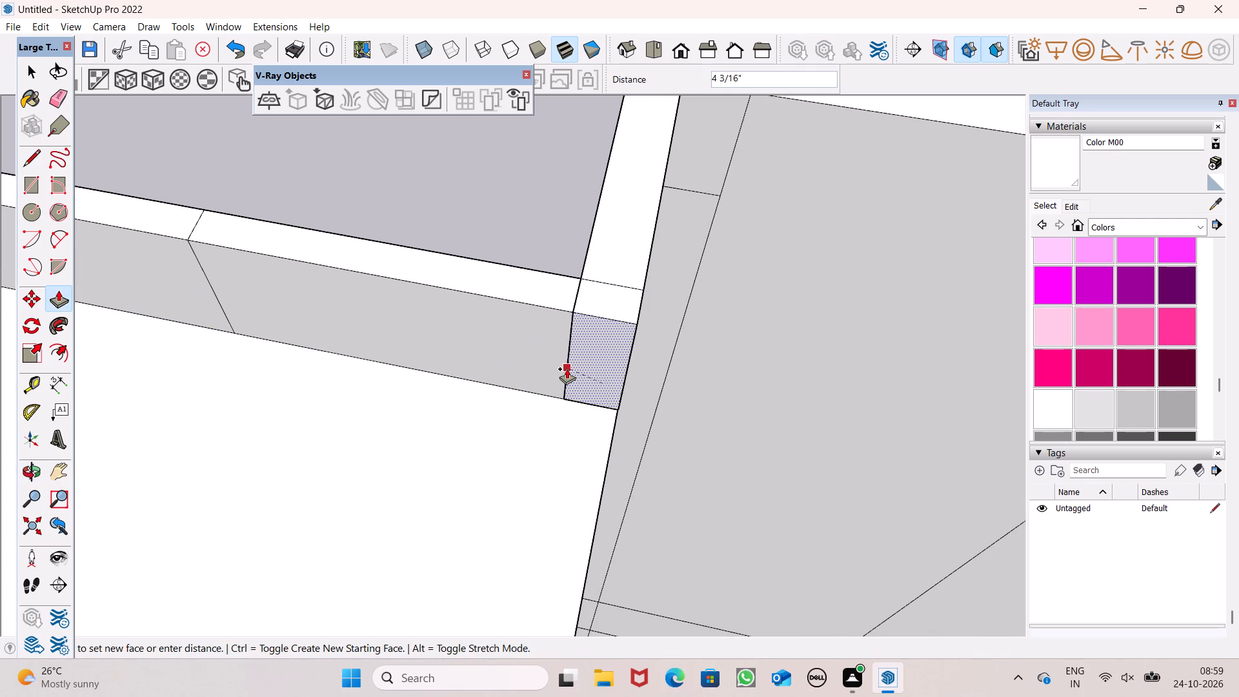
drag(567, 369, 559, 365)
Erase the two seam lines across the wall top at the corner of the front wall and short return wall.
scroll(537, 343, down, 14)
scroll(322, 337, down, 5)
middle_drag(322, 358, 202, 256)
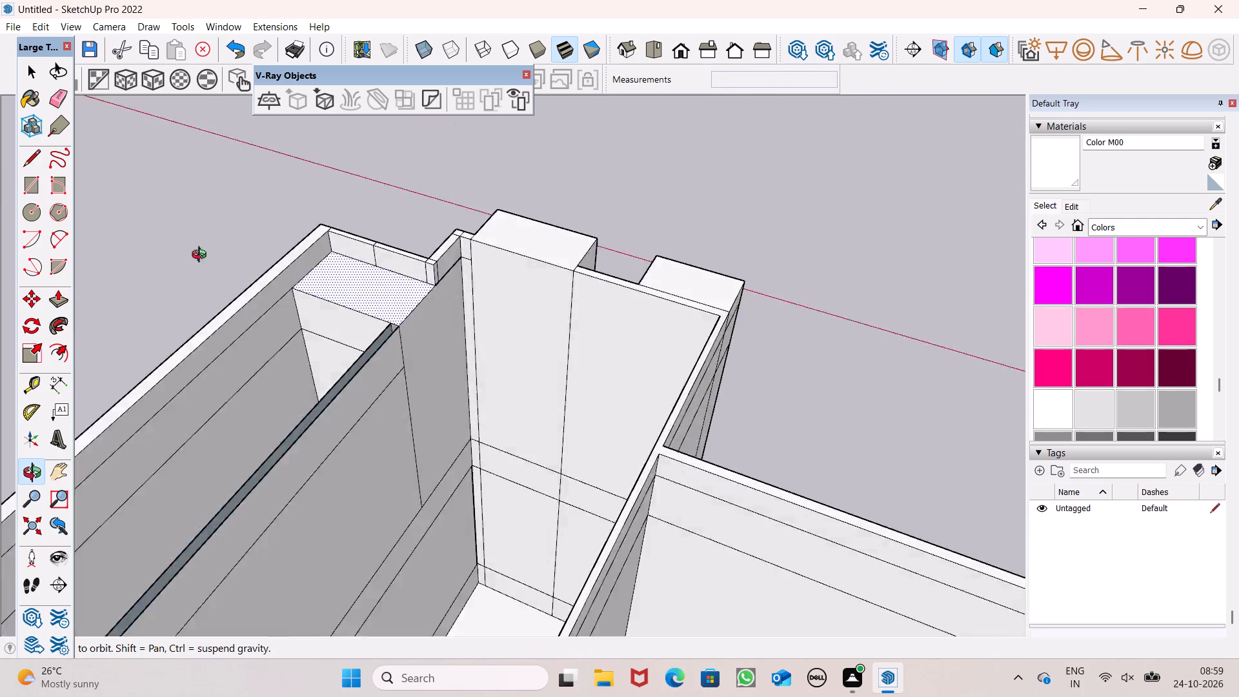
middle_drag(202, 256, 59, 327)
key(space)
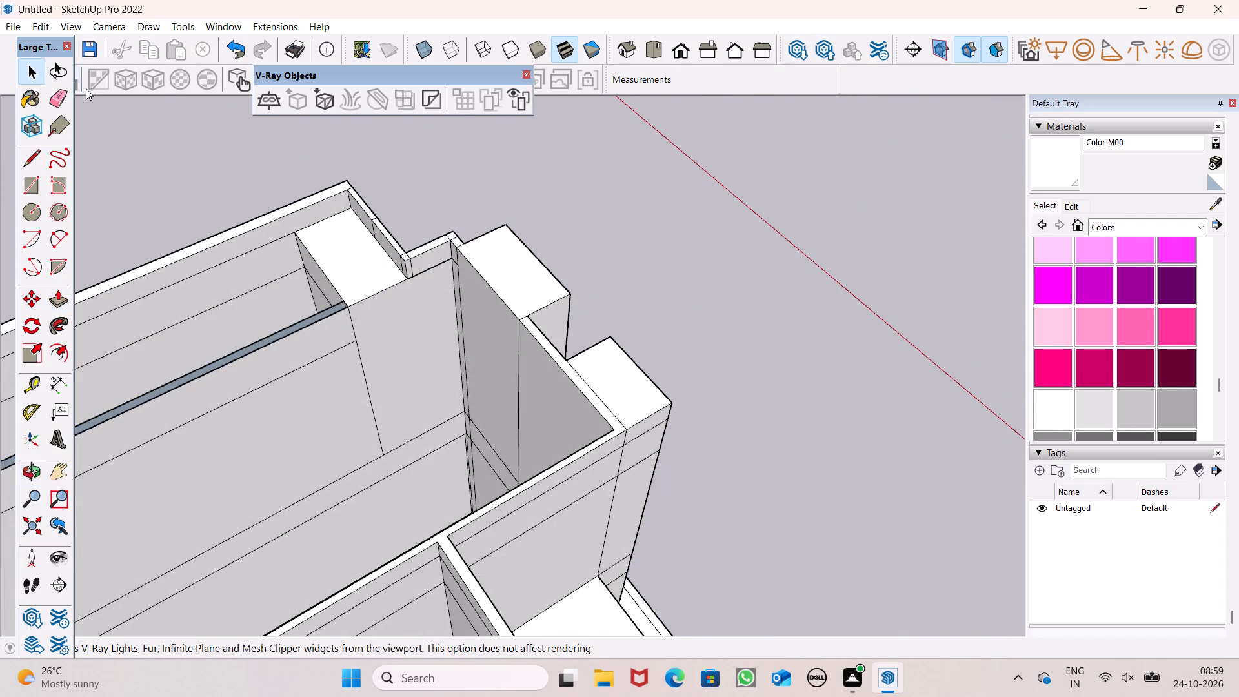
click(65, 91)
scroll(362, 254, up, 8)
scroll(436, 252, up, 7)
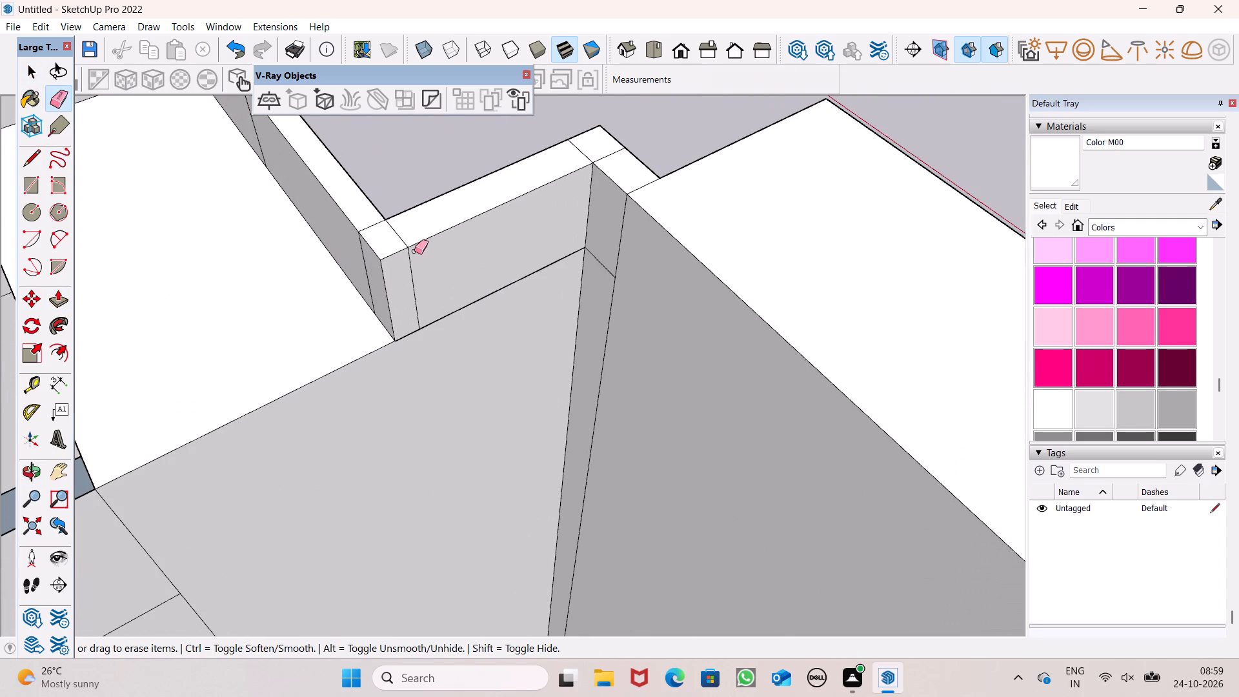
click(392, 228)
scroll(599, 199, down, 6)
middle_drag(557, 267, 61, 267)
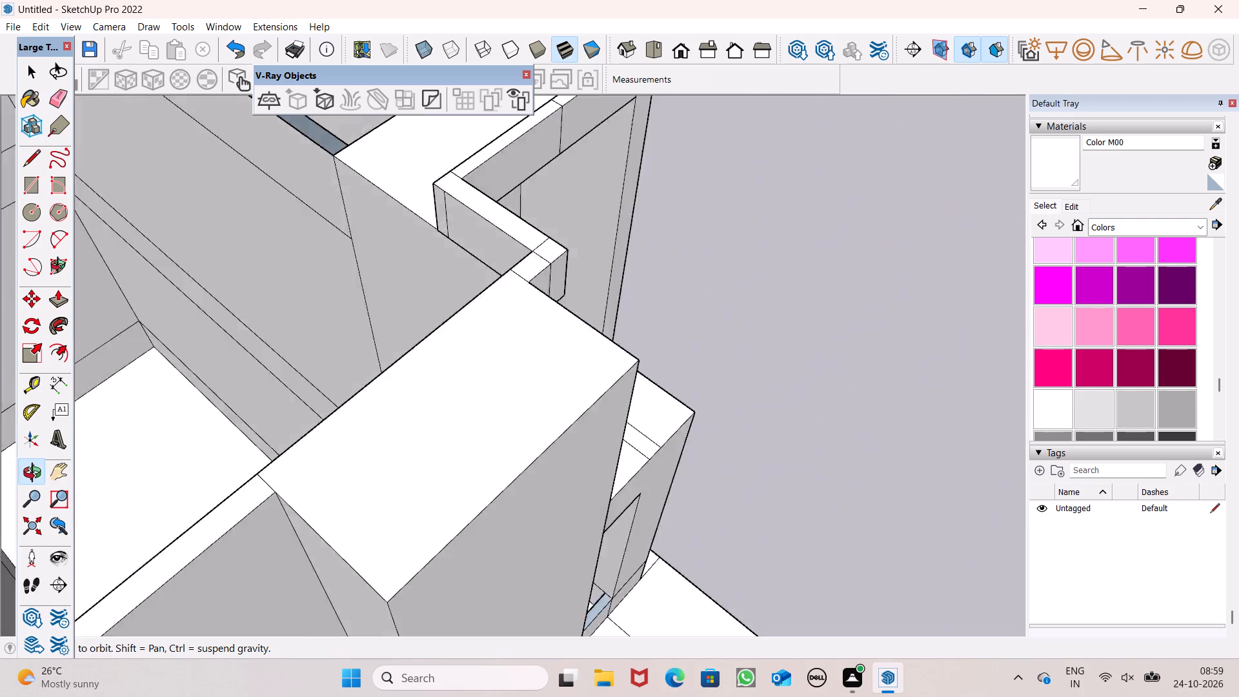
middle_drag(61, 267, 0, 243)
scroll(404, 176, up, 1)
middle_drag(418, 199, 492, 333)
scroll(505, 239, up, 6)
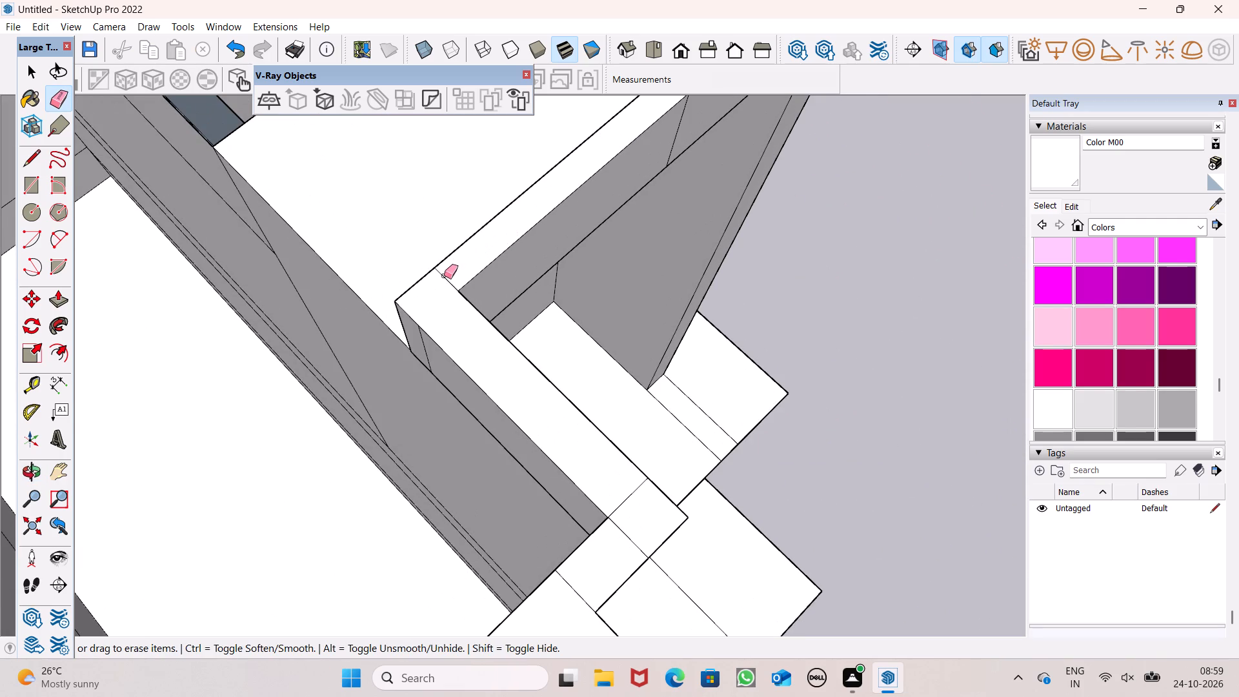
click(444, 276)
Erase the extra vertical seam lines on the inner faces on both sides of that wall corner.
scroll(456, 338, down, 1)
middle_drag(474, 351, 1018, 166)
scroll(475, 357, up, 2)
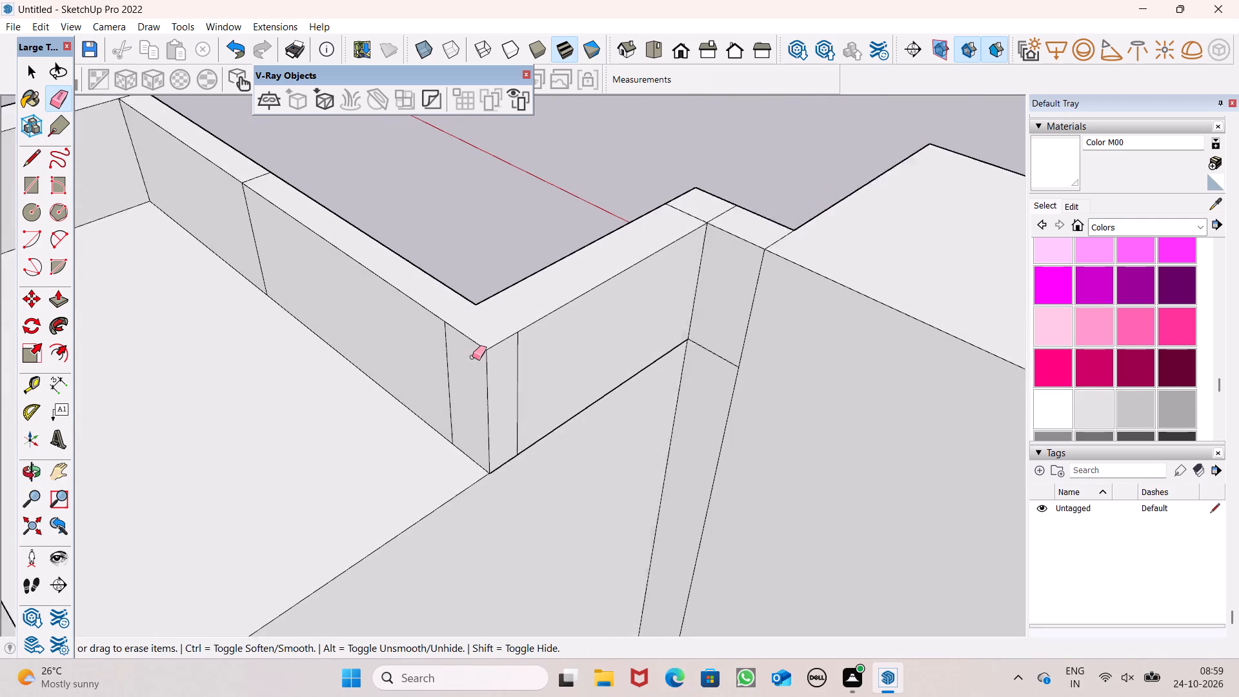
scroll(472, 357, up, 3)
drag(447, 361, 438, 355)
double_click(539, 374)
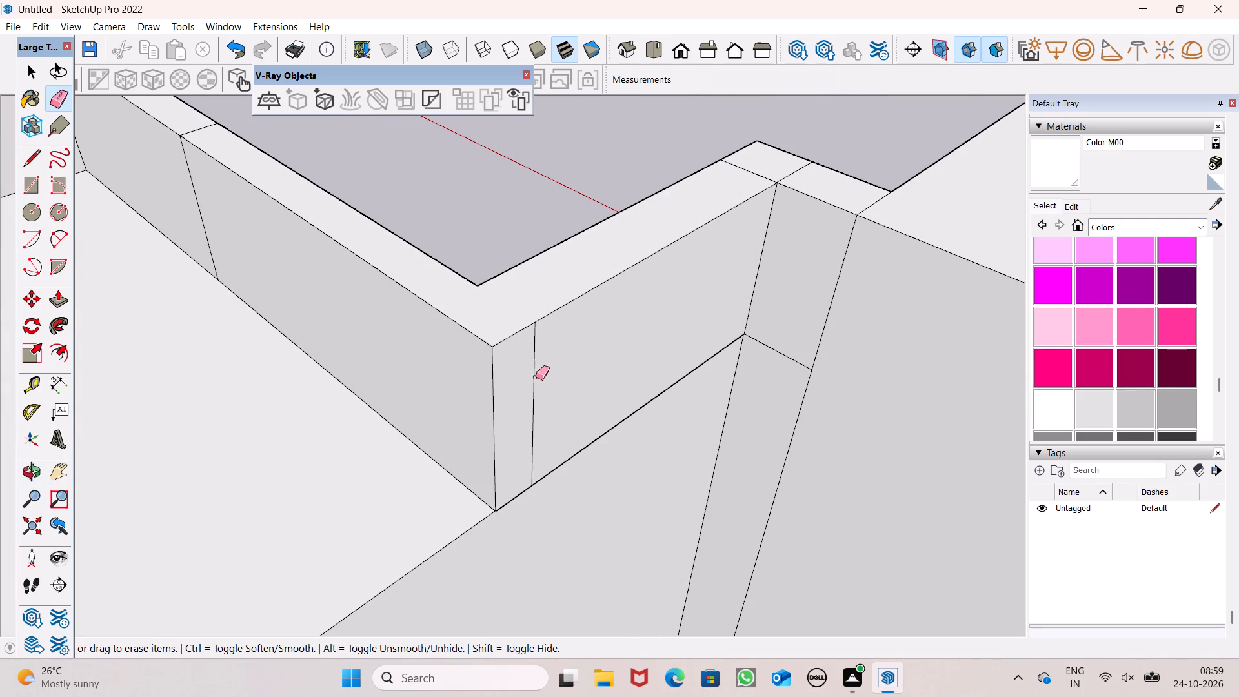
click(533, 373)
Erase the short seam line crossing the top of the low front wall midway along its length.
scroll(579, 265, down, 5)
middle_drag(633, 298, 85, 304)
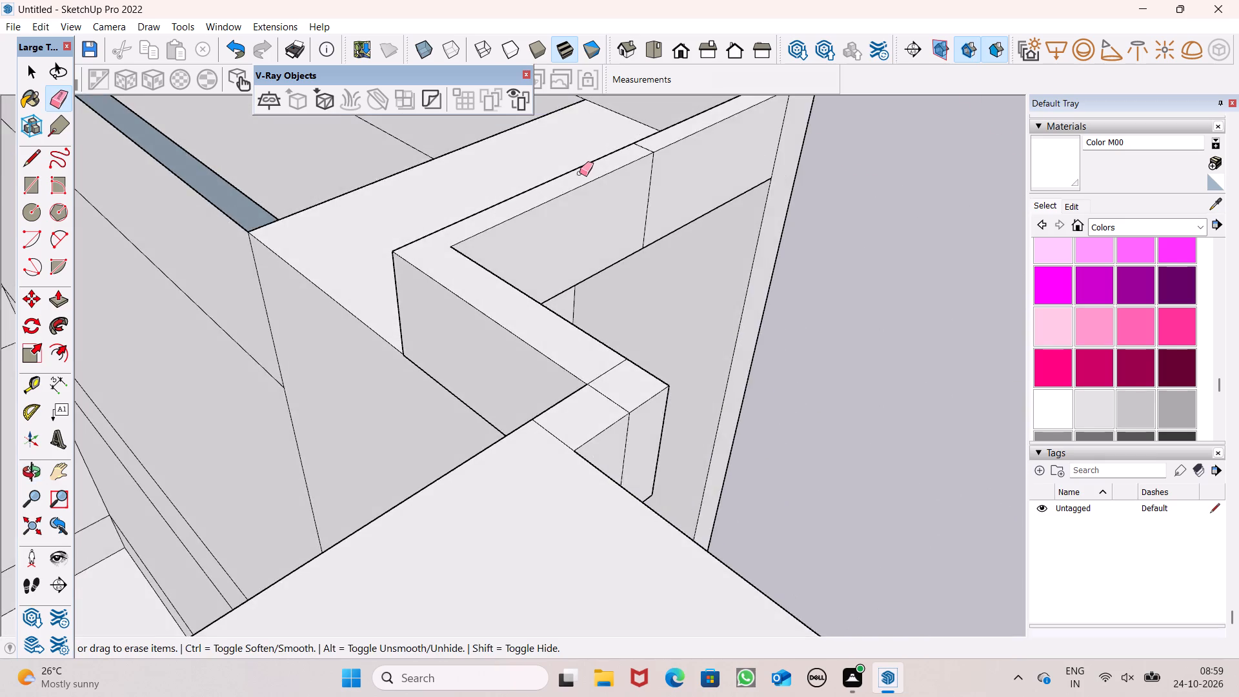
scroll(579, 173, down, 2)
middle_drag(617, 225, 433, 404)
scroll(768, 179, up, 5)
click(696, 280)
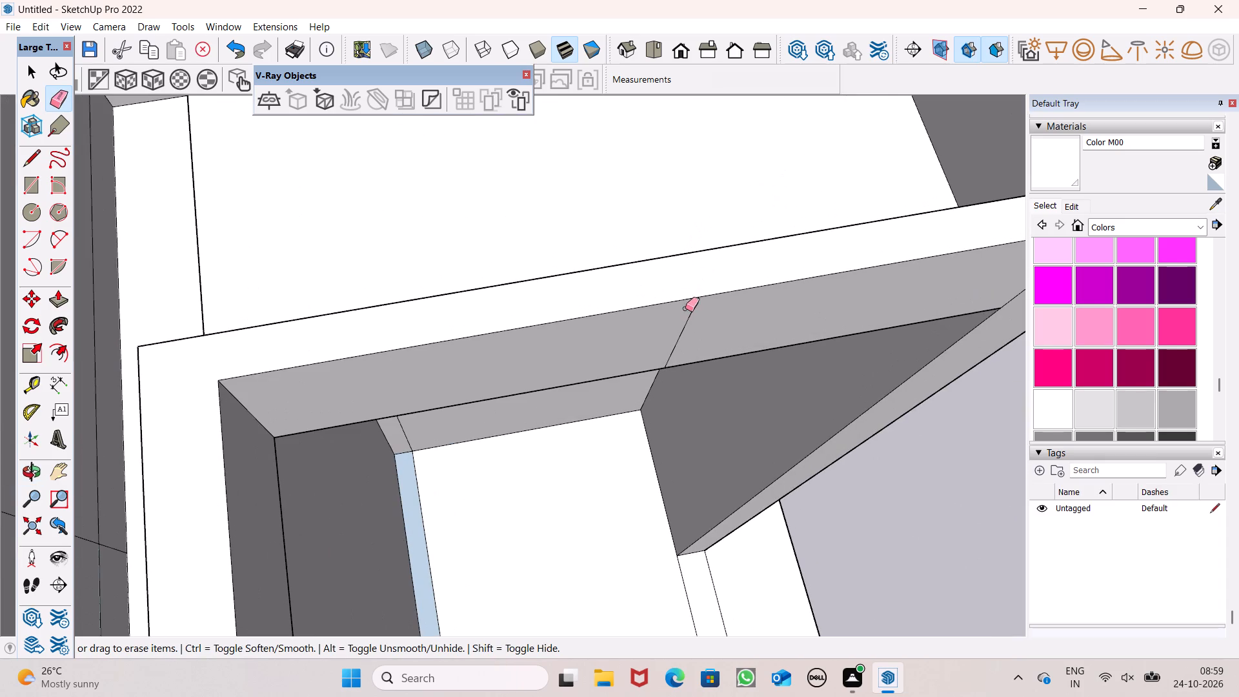
Erase the short seam line across the front wall's underside and the vertical seam line on the wall's inner face.
drag(686, 308, 695, 308)
scroll(622, 260, down, 3)
middle_drag(594, 285, 1238, 79)
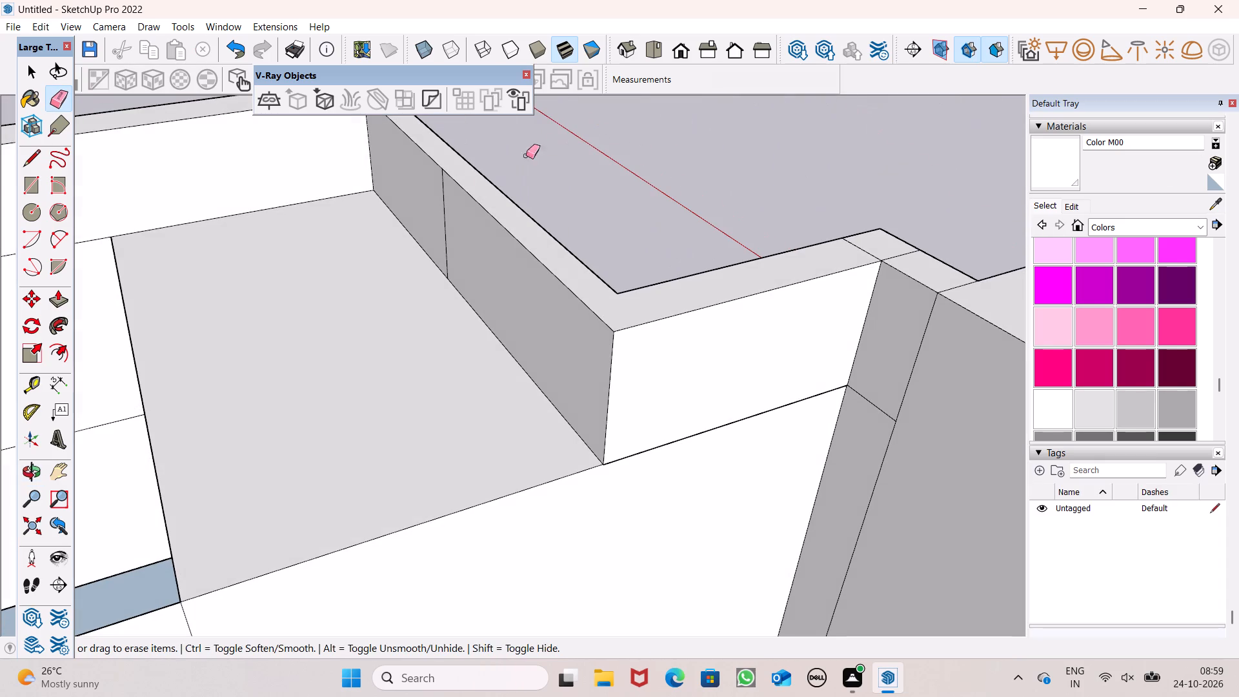
drag(435, 204, 446, 209)
Examine the top faces and outer corner of the front wall and short return wall for leftover seam lines.
scroll(552, 234, down, 6)
middle_drag(568, 241, 408, 270)
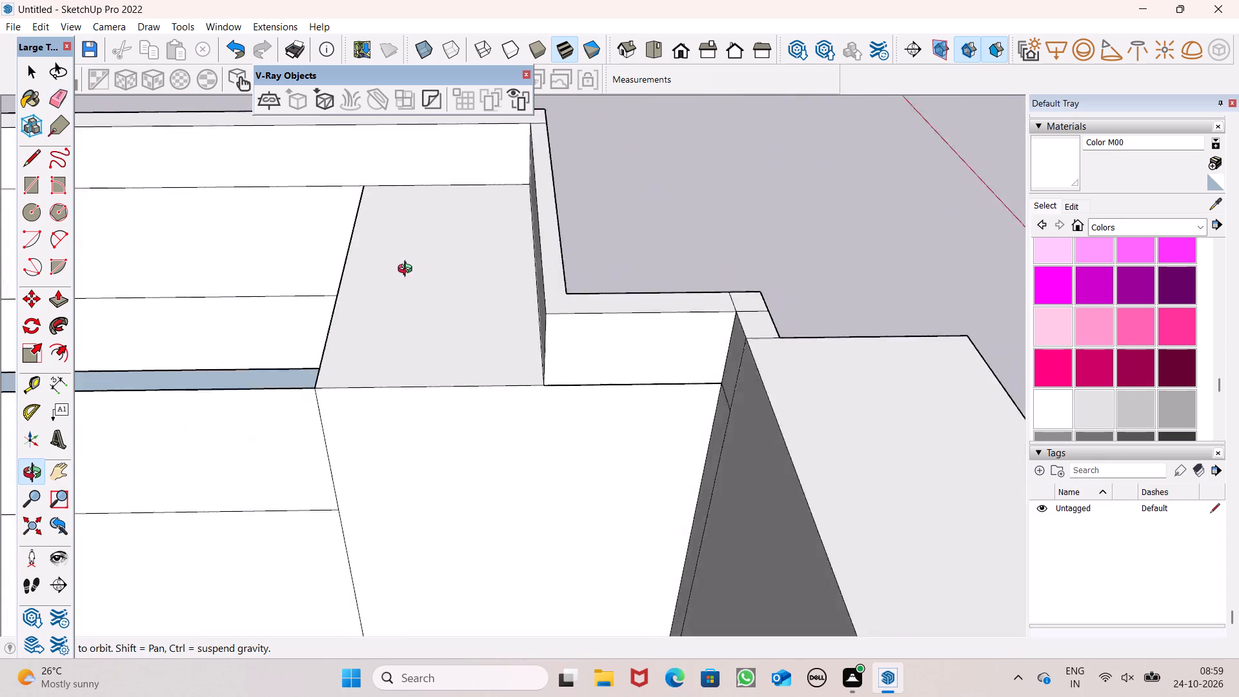
middle_drag(408, 270, 110, 238)
scroll(650, 212, down, 2)
scroll(838, 191, up, 6)
scroll(807, 174, down, 3)
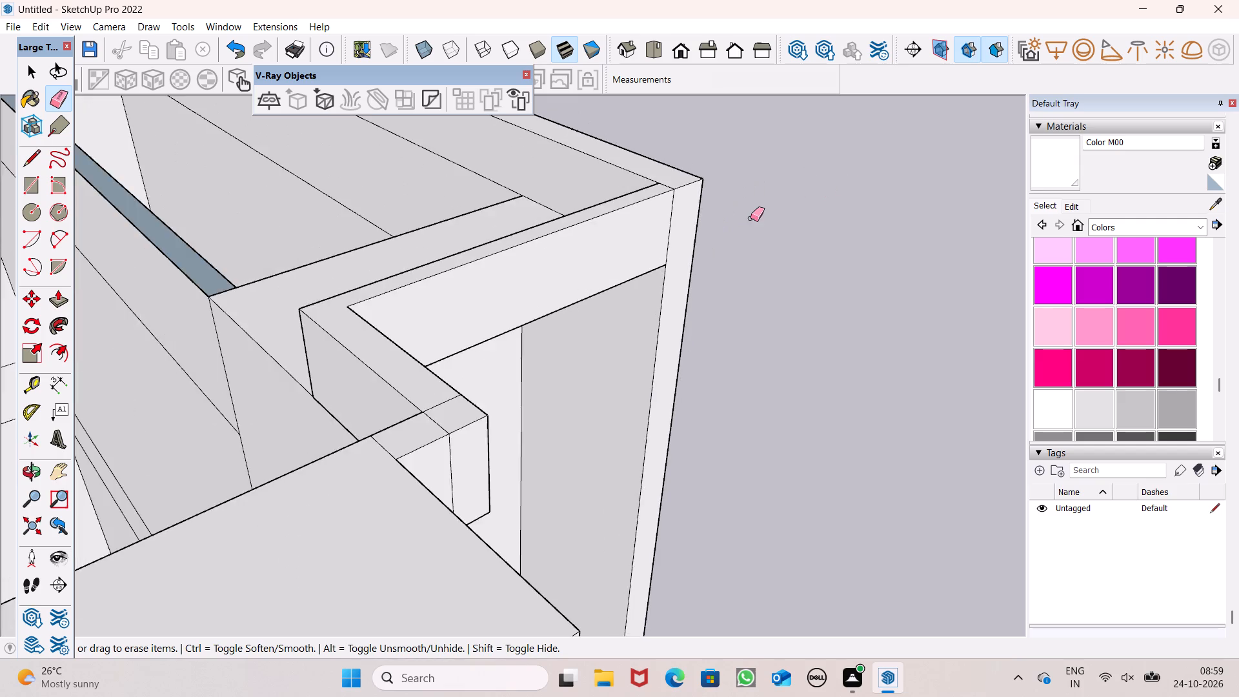
middle_drag(741, 229, 627, 263)
scroll(714, 217, up, 6)
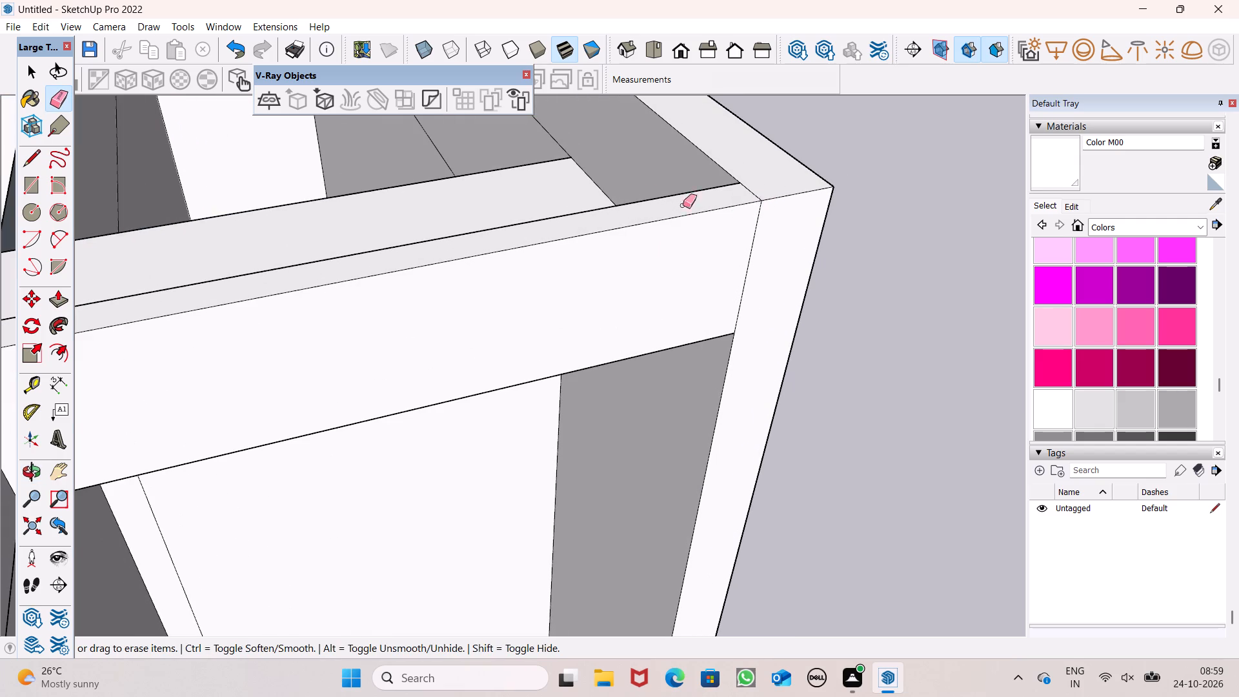
scroll(565, 203, down, 11)
middle_drag(641, 217, 487, 103)
scroll(487, 103, up, 1)
scroll(503, 225, down, 1)
Paint the blue back faces under the return wall, the front wall and the adjoining slab with white Color M00.
middle_drag(507, 252, 497, 223)
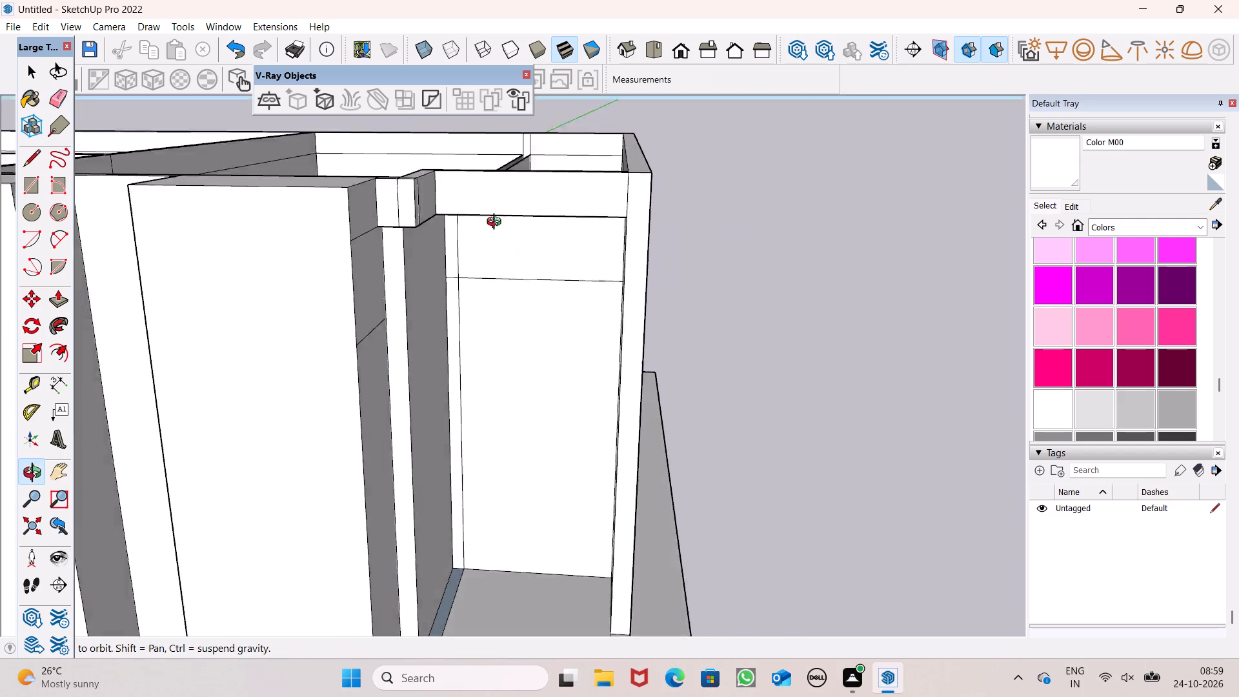
middle_drag(497, 223, 483, 88)
scroll(500, 280, down, 4)
middle_drag(519, 185, 605, 41)
scroll(605, 41, up, 1)
scroll(546, 150, up, 2)
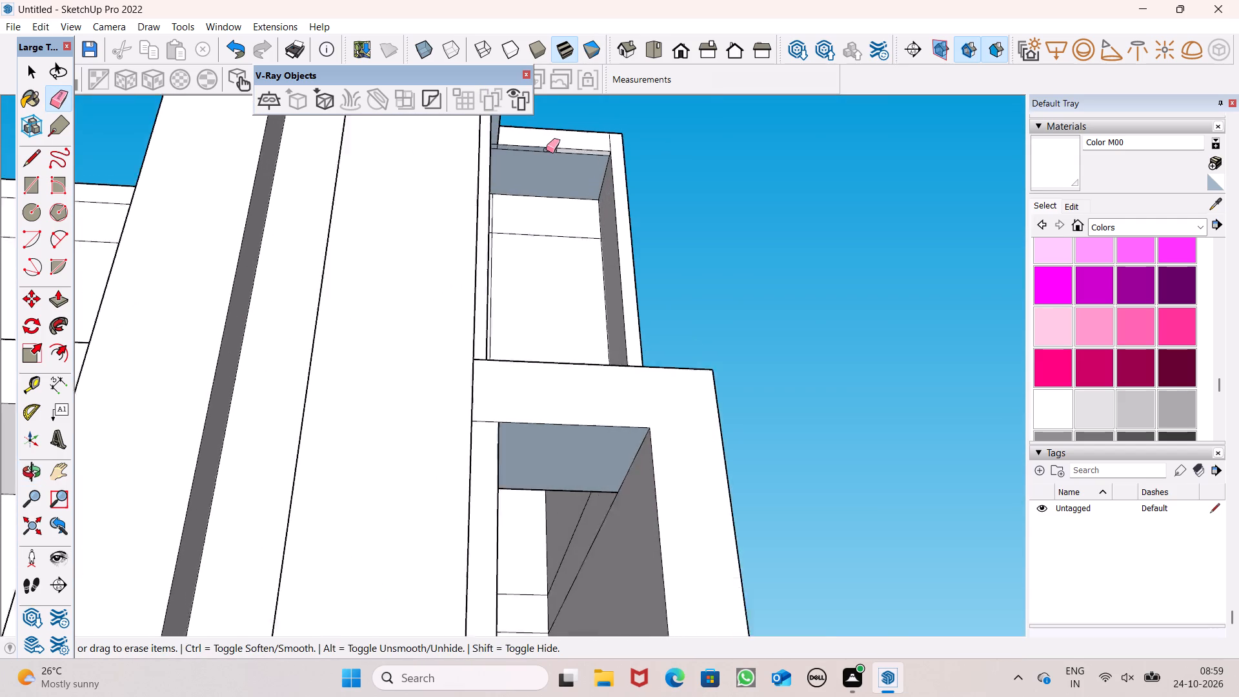
scroll(546, 150, up, 6)
scroll(581, 341, down, 6)
scroll(570, 225, up, 7)
middle_drag(534, 189, 583, 79)
scroll(583, 79, up, 1)
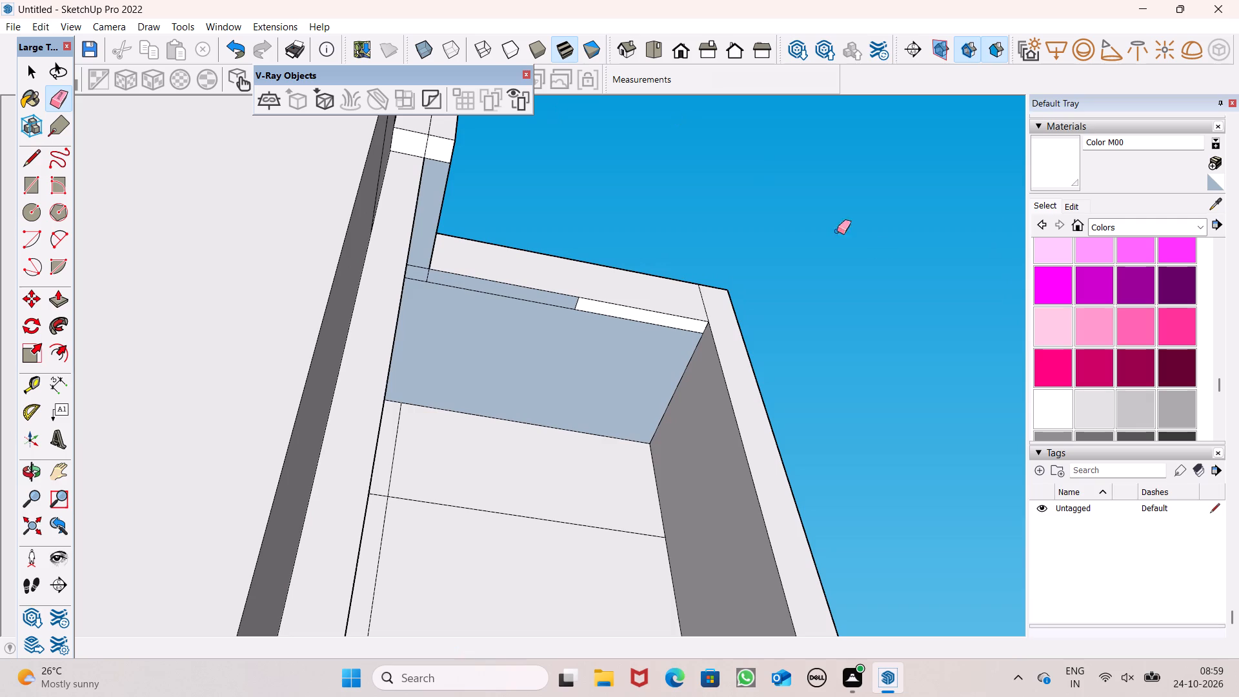
click(1048, 177)
scroll(597, 182, up, 5)
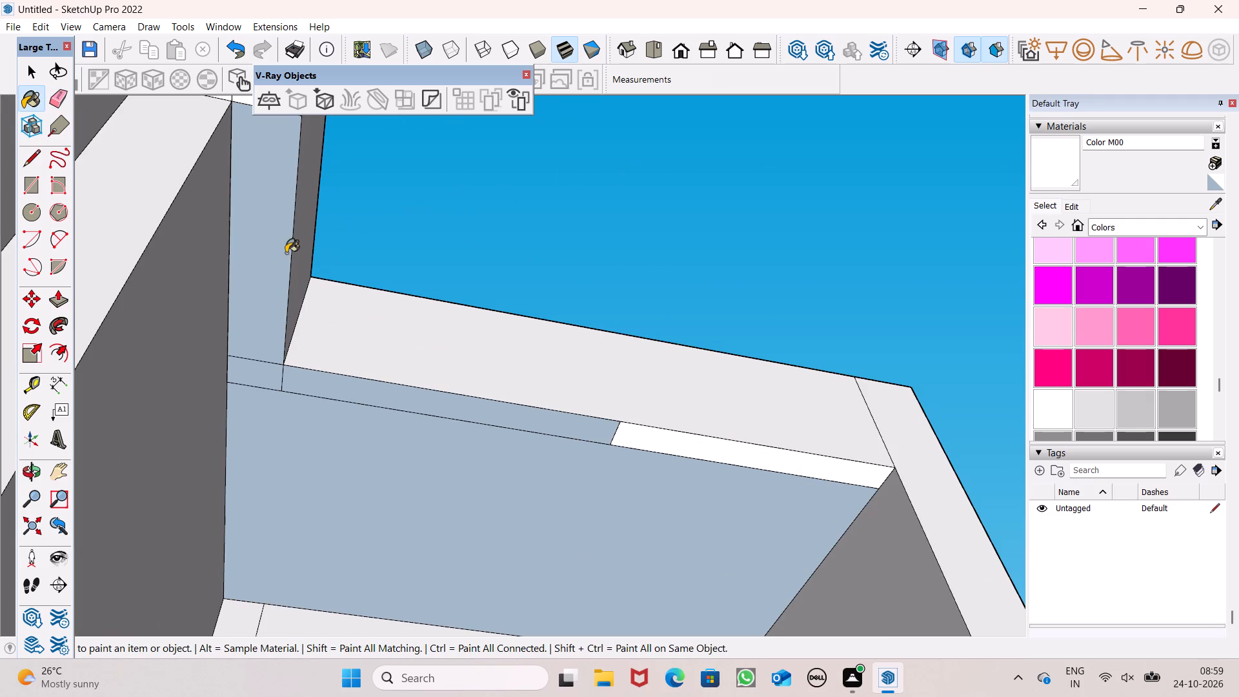
click(286, 253)
click(252, 371)
click(281, 386)
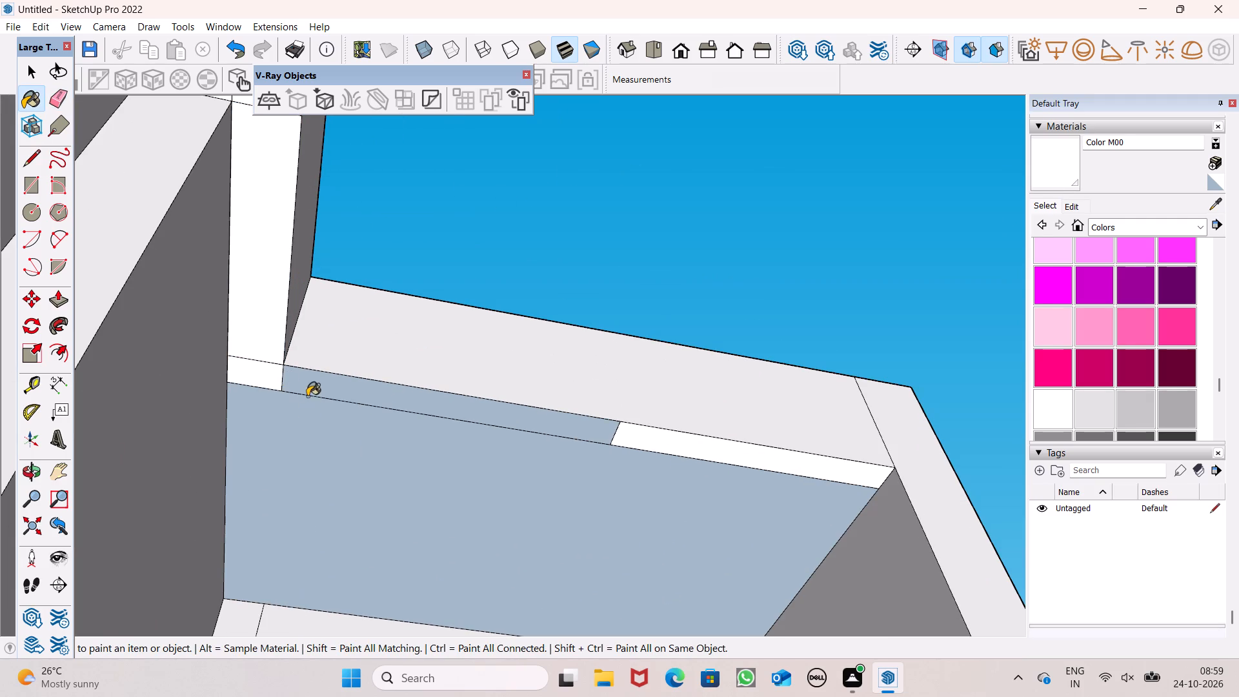
click(307, 396)
click(315, 409)
click(311, 388)
Erase the short seam lines dividing the underside strip of the return wall and front wall, merging it into one stepped face.
scroll(420, 264, down, 6)
scroll(497, 341, down, 4)
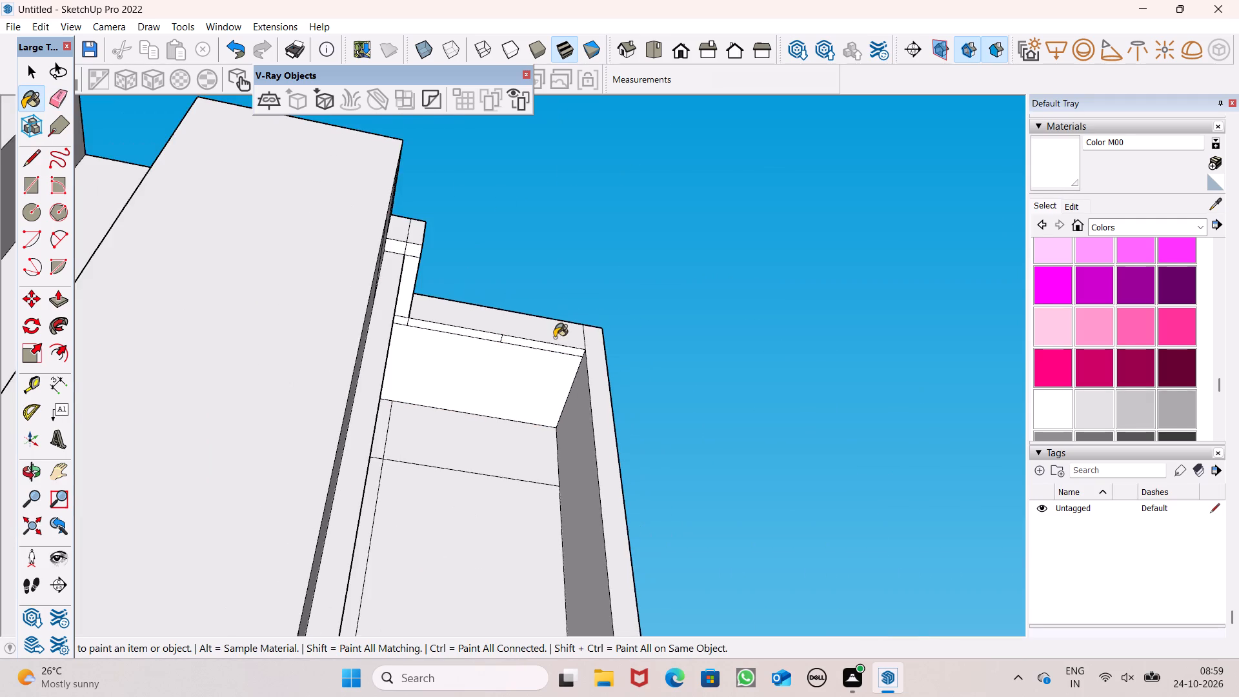
scroll(554, 338, down, 3)
middle_drag(542, 356, 456, 251)
scroll(425, 272, up, 7)
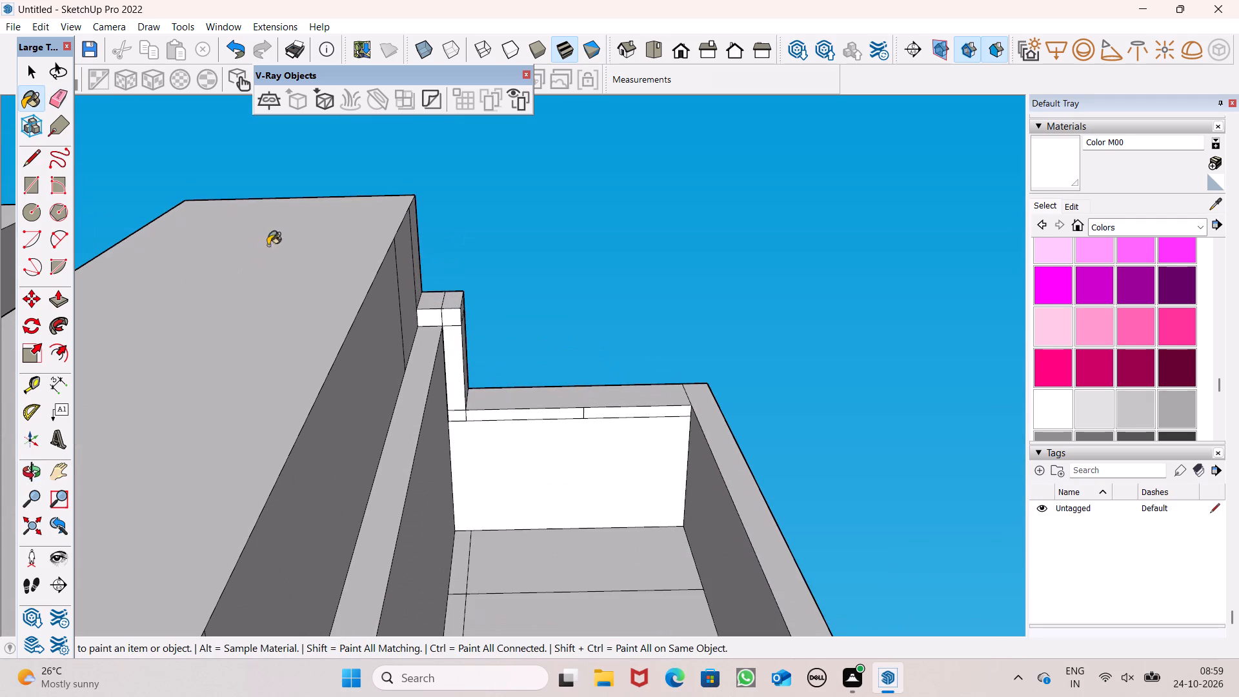
click(62, 101)
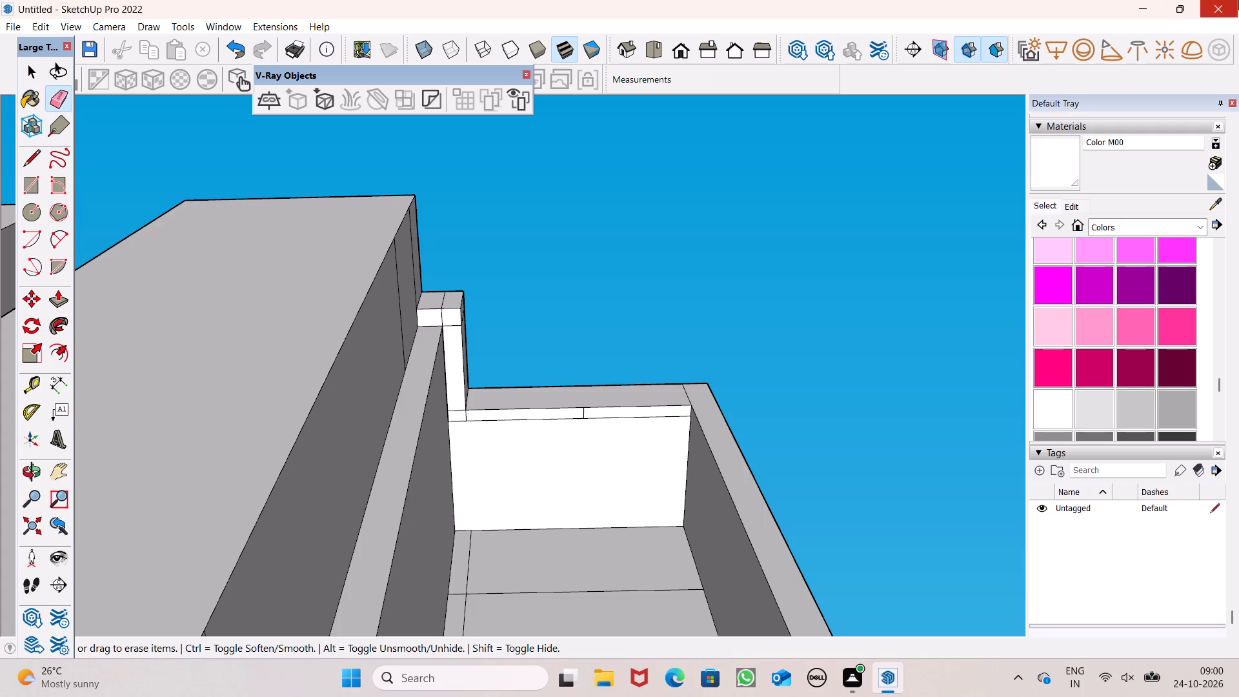
scroll(431, 364, up, 7)
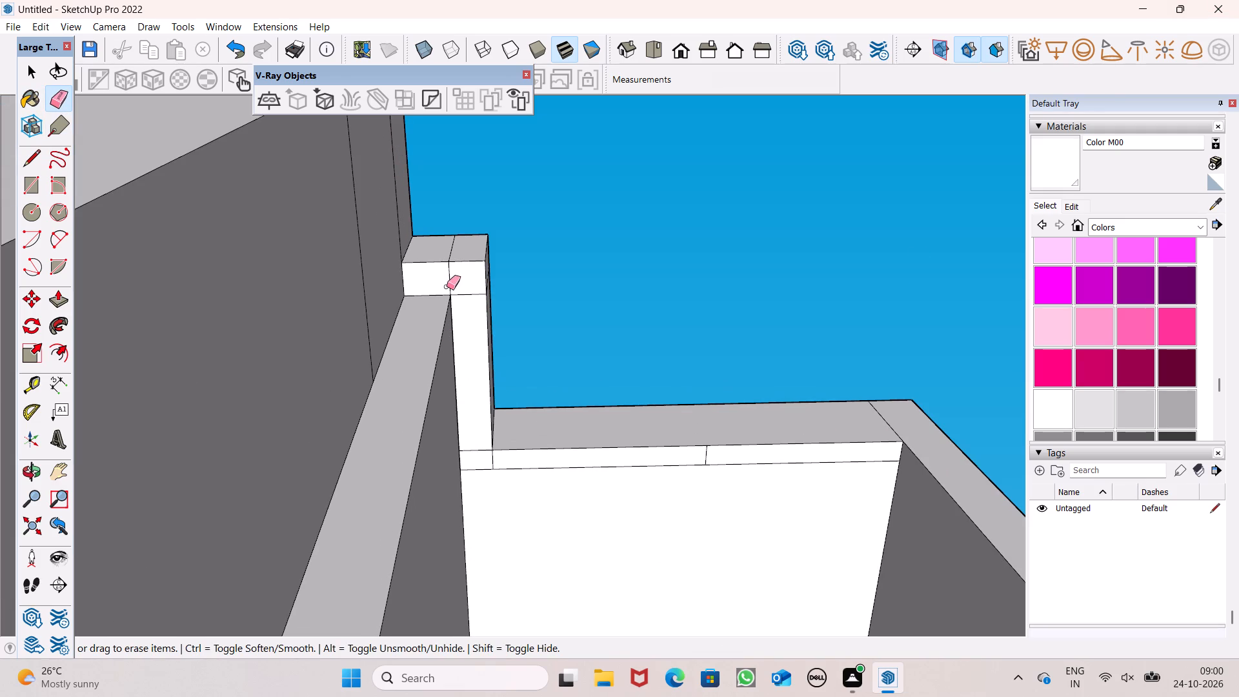
drag(452, 283, 445, 287)
click(461, 297)
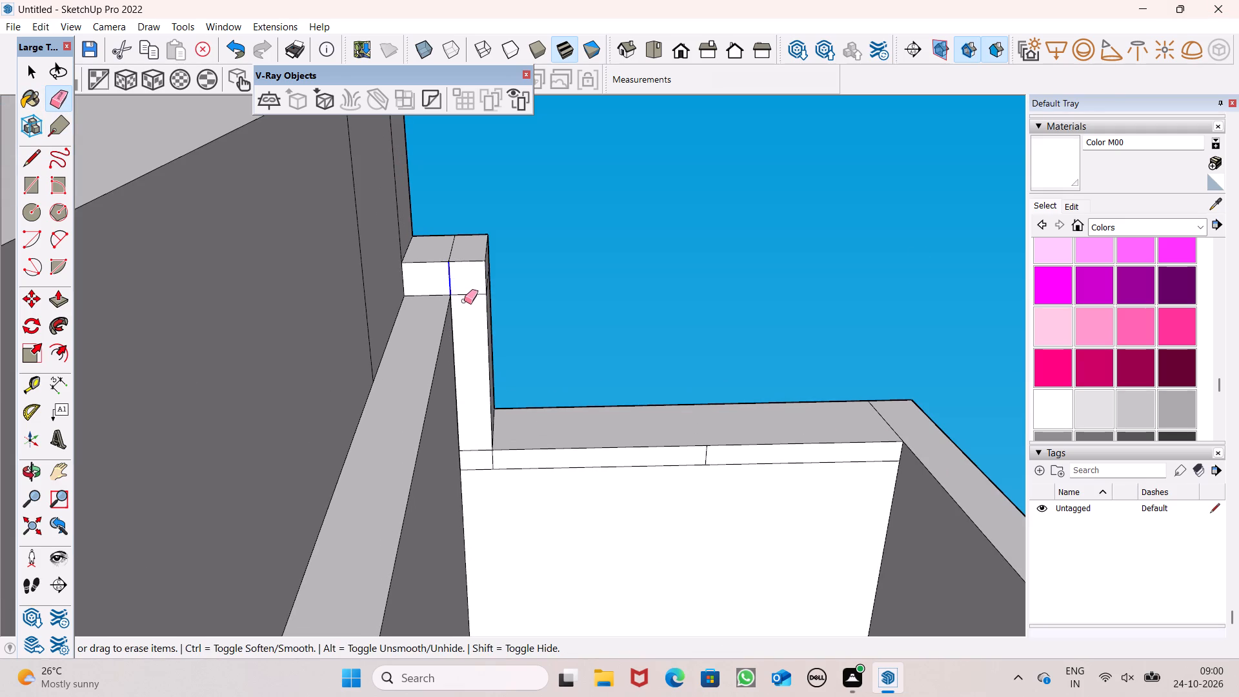
drag(462, 293, 462, 300)
click(473, 459)
drag(481, 451, 481, 457)
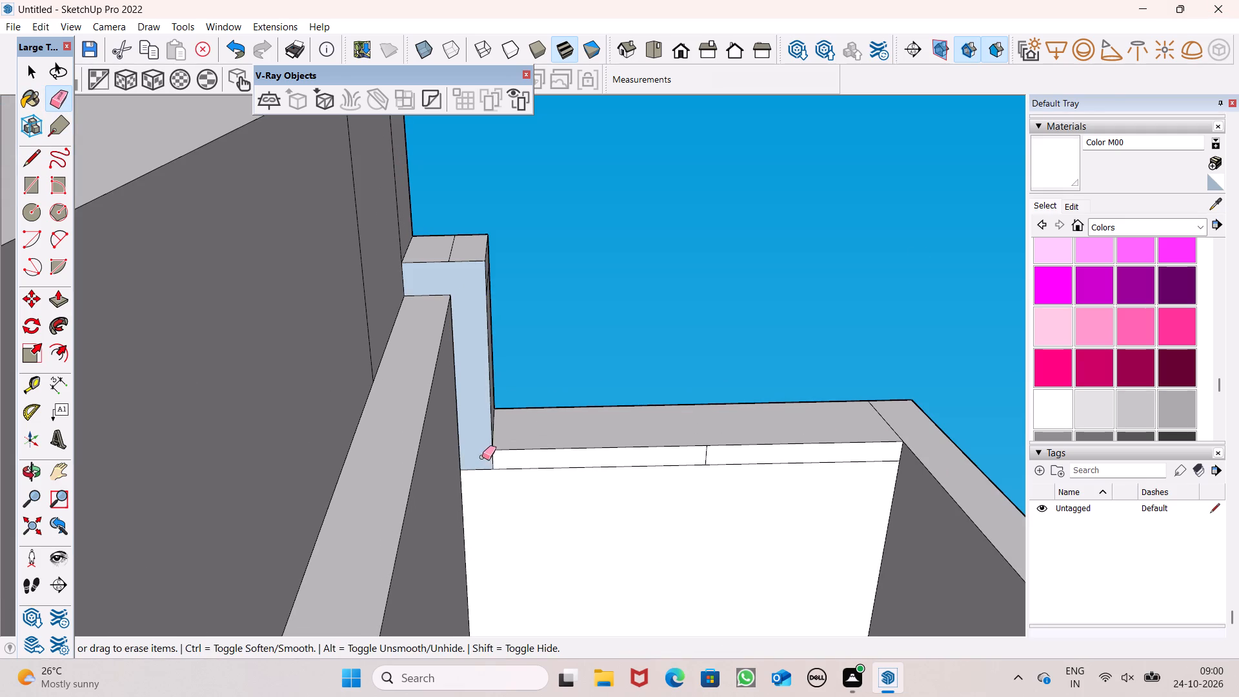
drag(482, 457, 500, 458)
drag(703, 457, 710, 459)
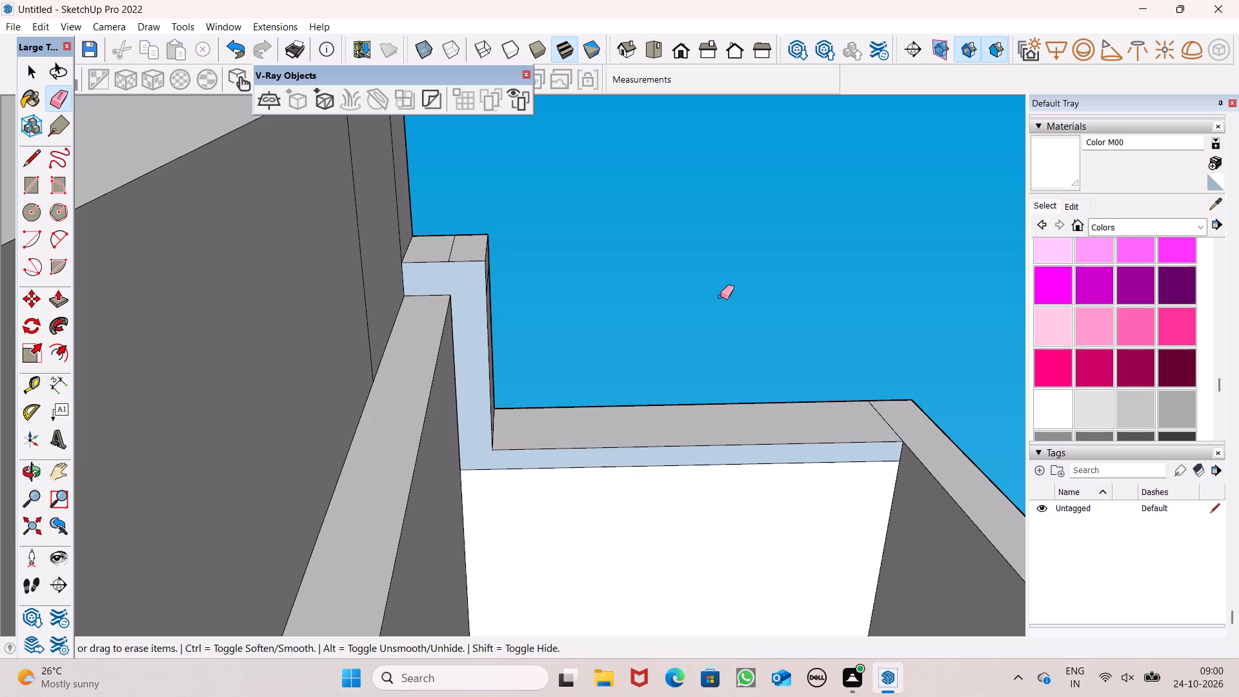
Paint the merged stepped underside face with white Color M00.
scroll(720, 296, down, 5)
click(1056, 171)
scroll(661, 426, up, 6)
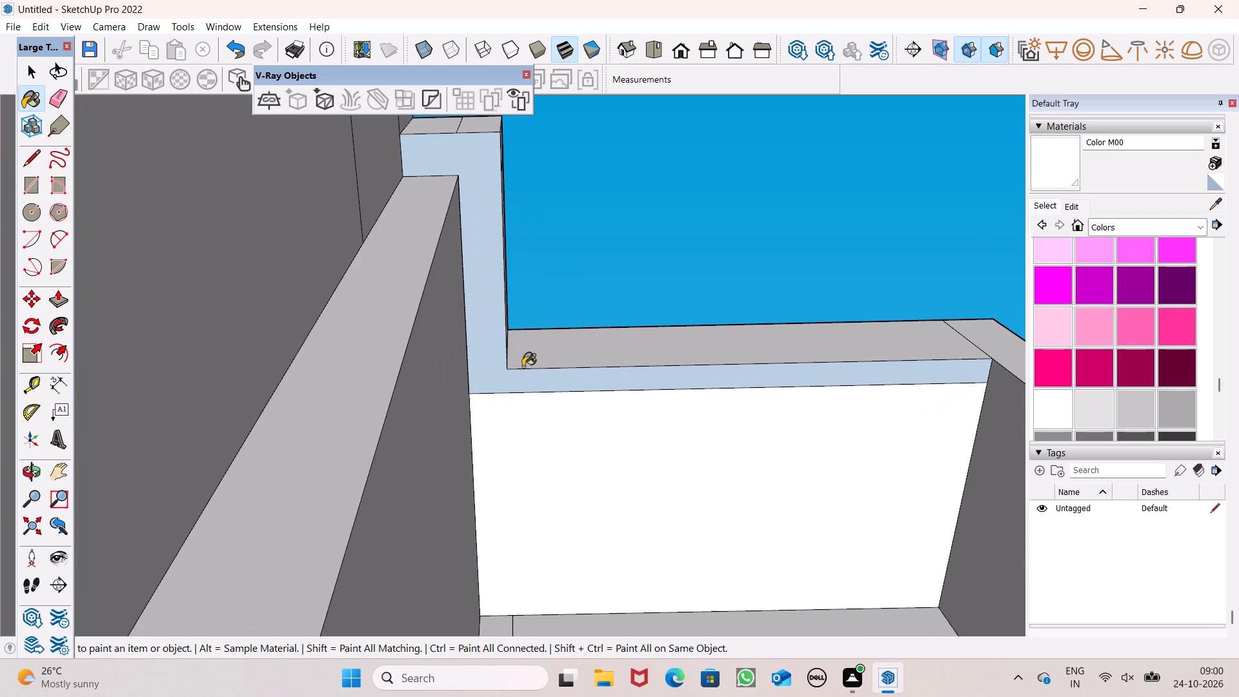
click(501, 376)
Erase the long seam line between the front wall's underside strip and the adjoining slab underside.
scroll(483, 393, down, 5)
scroll(602, 371, down, 3)
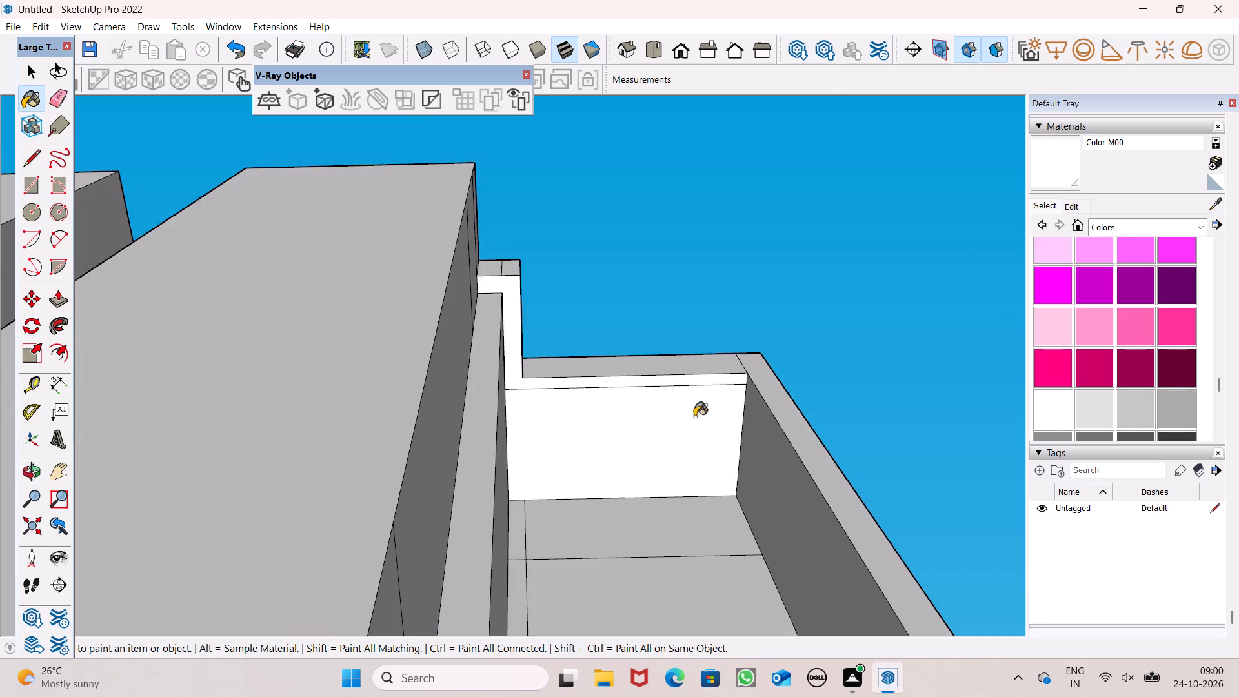
middle_drag(694, 416, 643, 400)
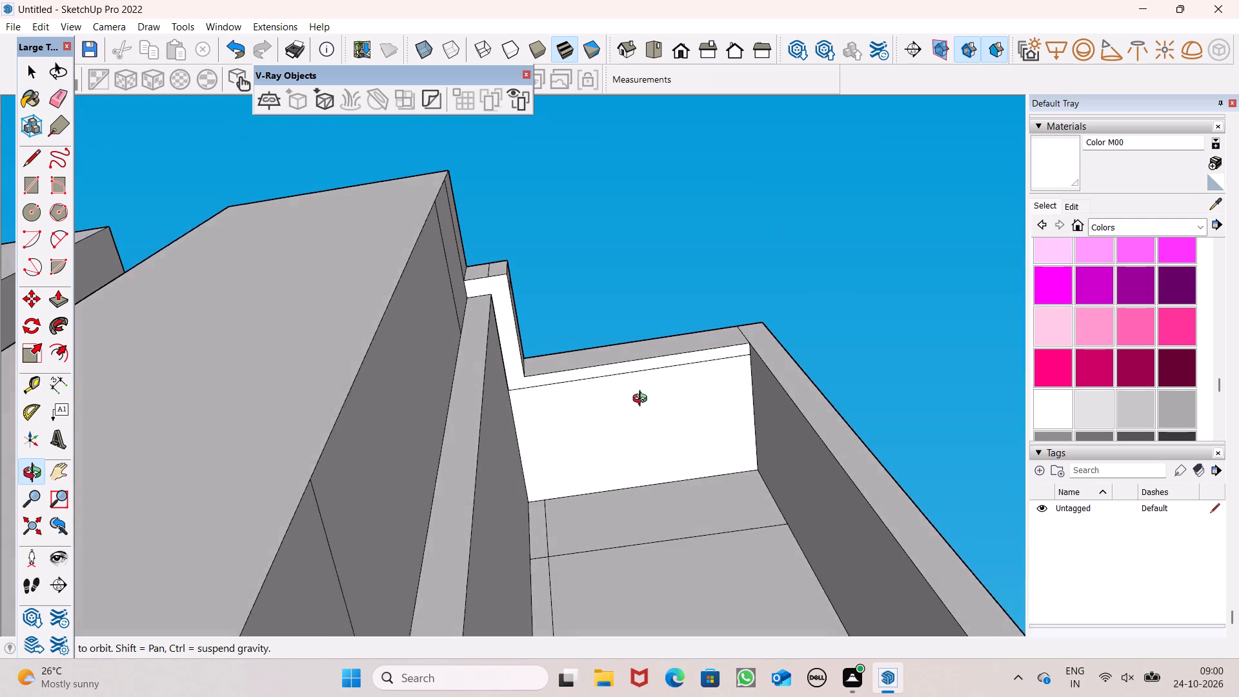
middle_drag(643, 400, 644, 385)
click(59, 101)
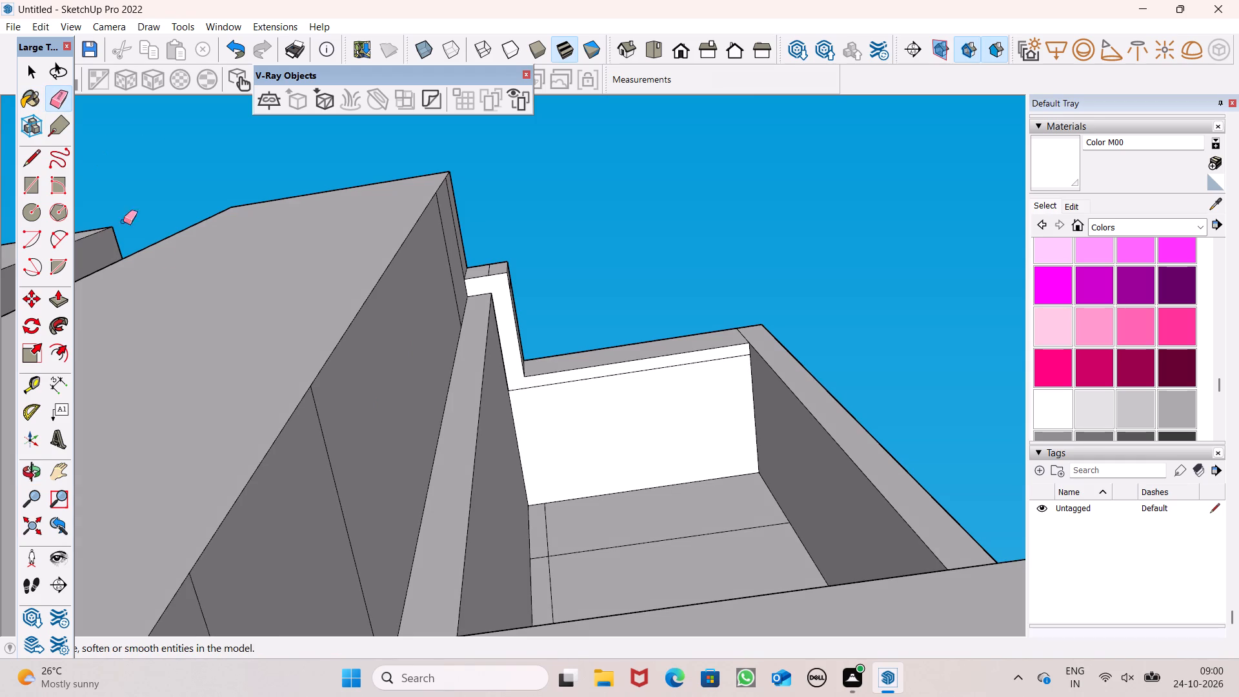
scroll(554, 463, up, 5)
drag(509, 350, 509, 358)
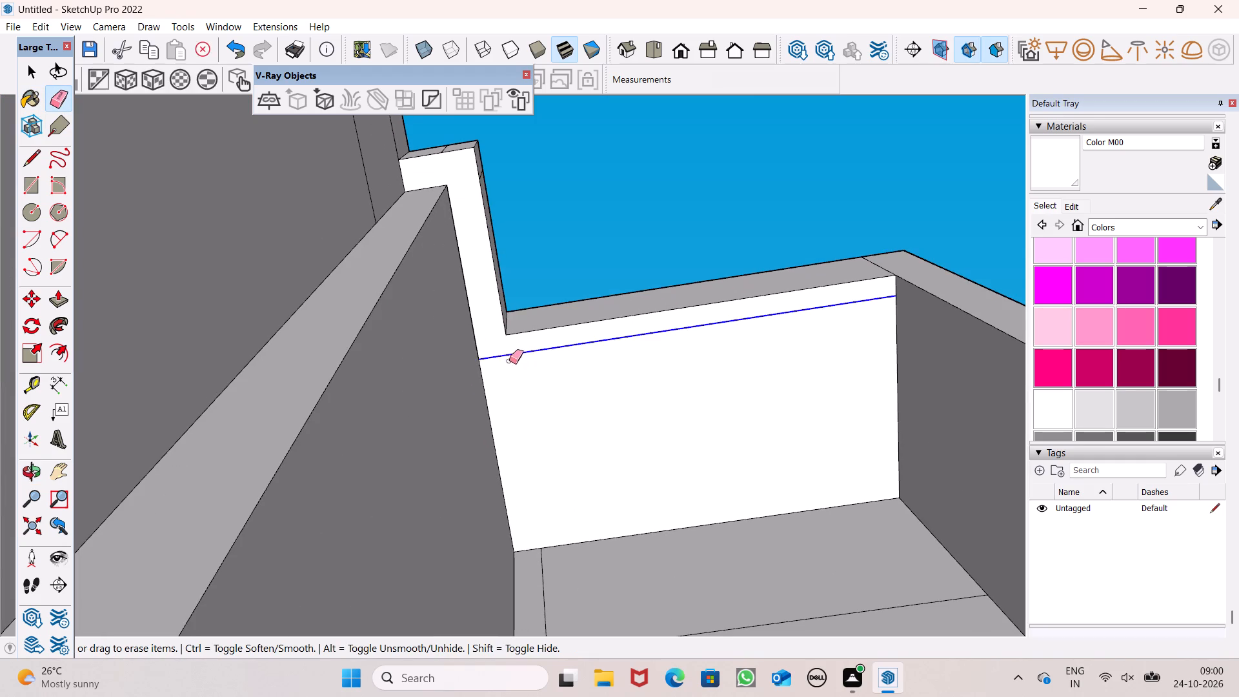
Erase the vertical seam line on the front end face of the short return wall beside the column.
scroll(509, 361, down, 9)
middle_drag(546, 399, 427, 595)
scroll(595, 337, down, 4)
middle_drag(599, 361, 601, 414)
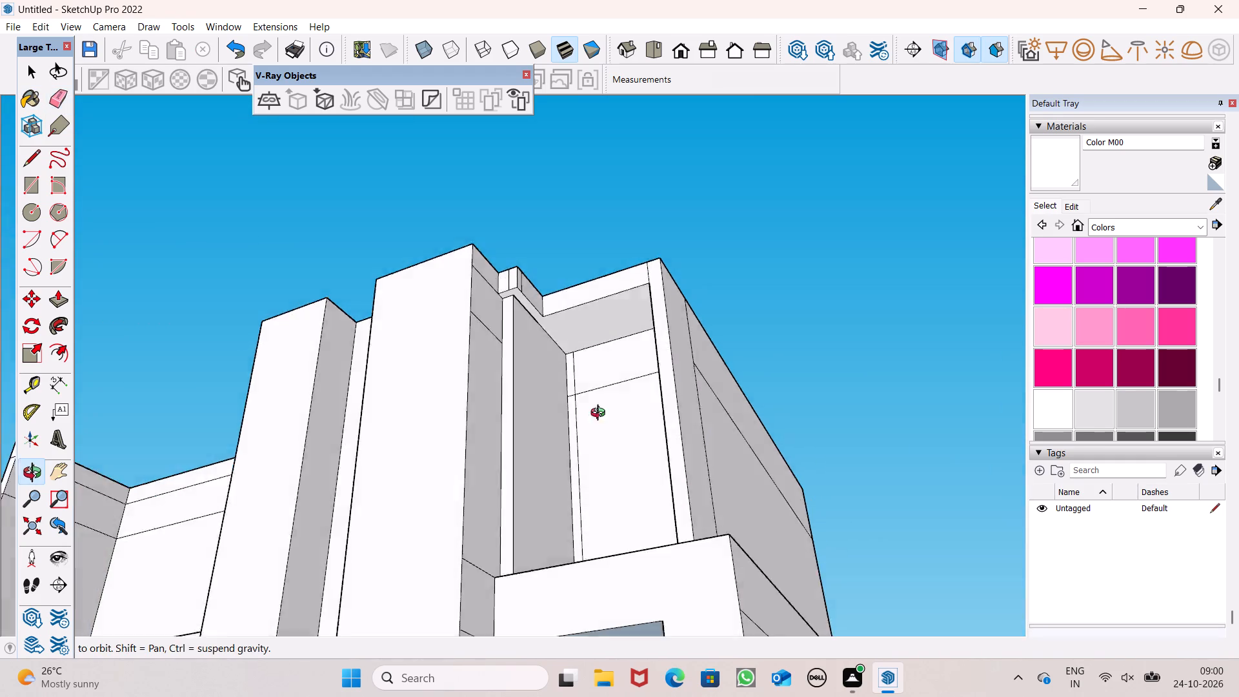
middle_drag(601, 414, 550, 588)
scroll(545, 328, down, 4)
middle_drag(555, 387, 706, 369)
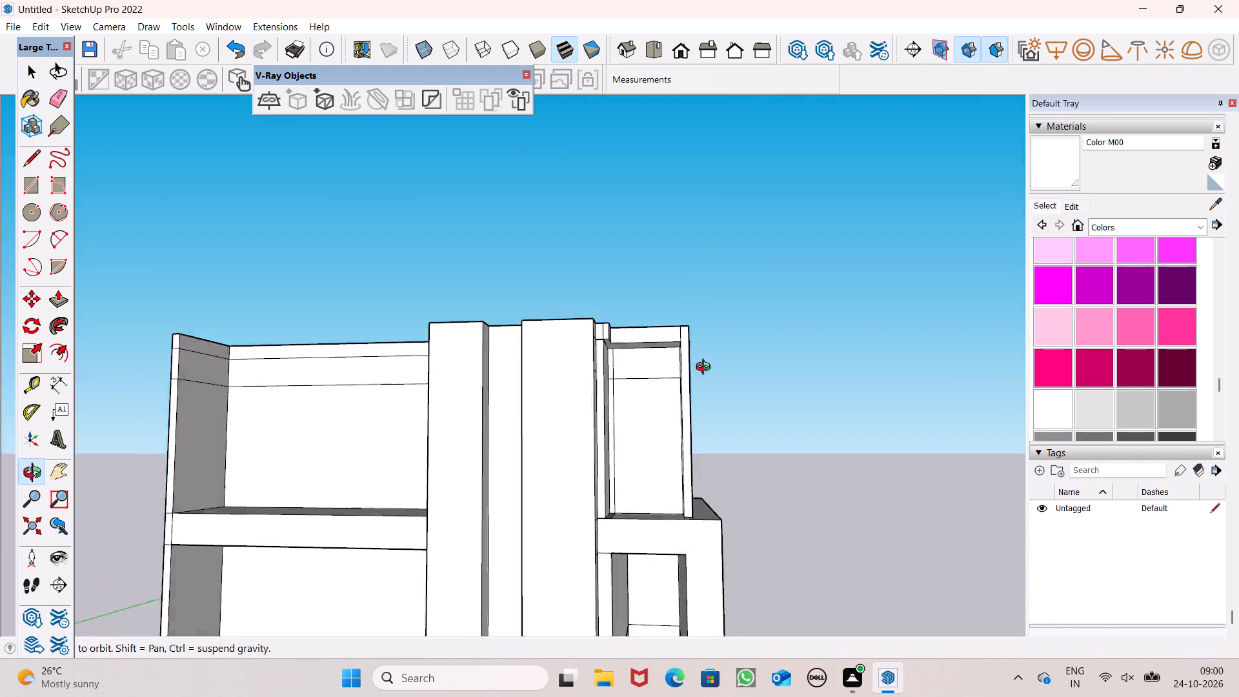
middle_drag(706, 369, 549, 527)
scroll(494, 451, up, 13)
click(522, 403)
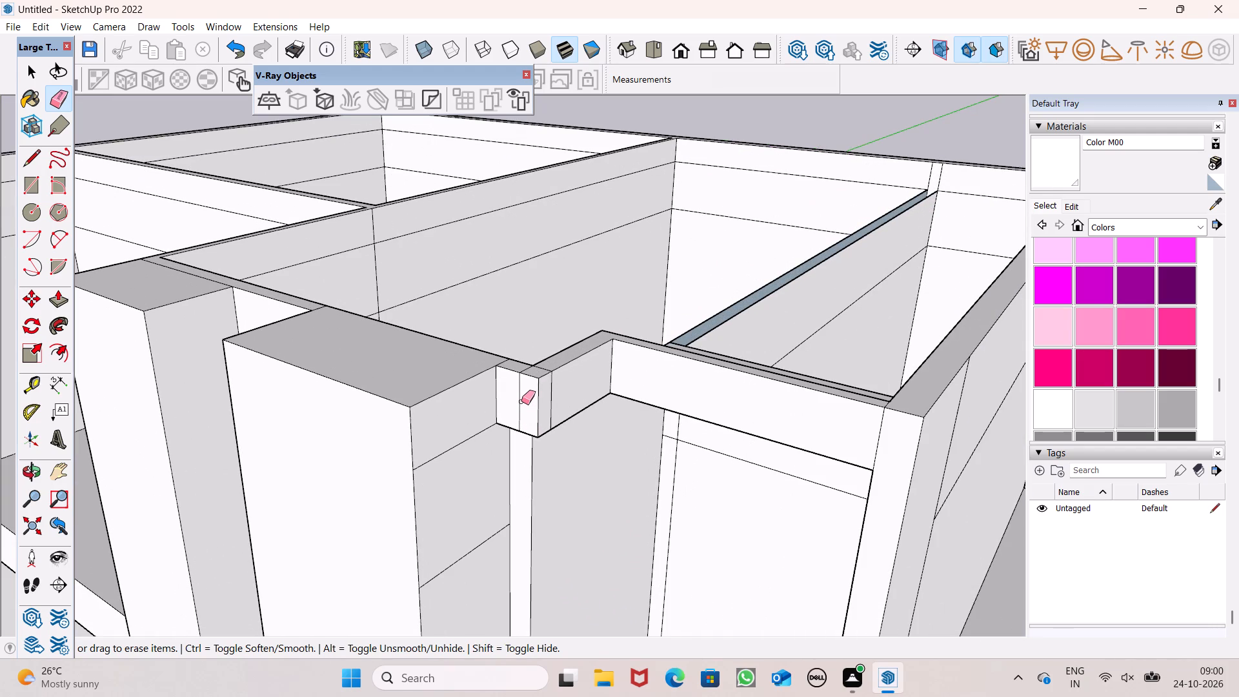
drag(521, 399, 512, 392)
Erase the two seam lines on top of the return wall's end and the vertical seam line on its side face.
middle_drag(529, 403, 529, 492)
scroll(529, 491, up, 2)
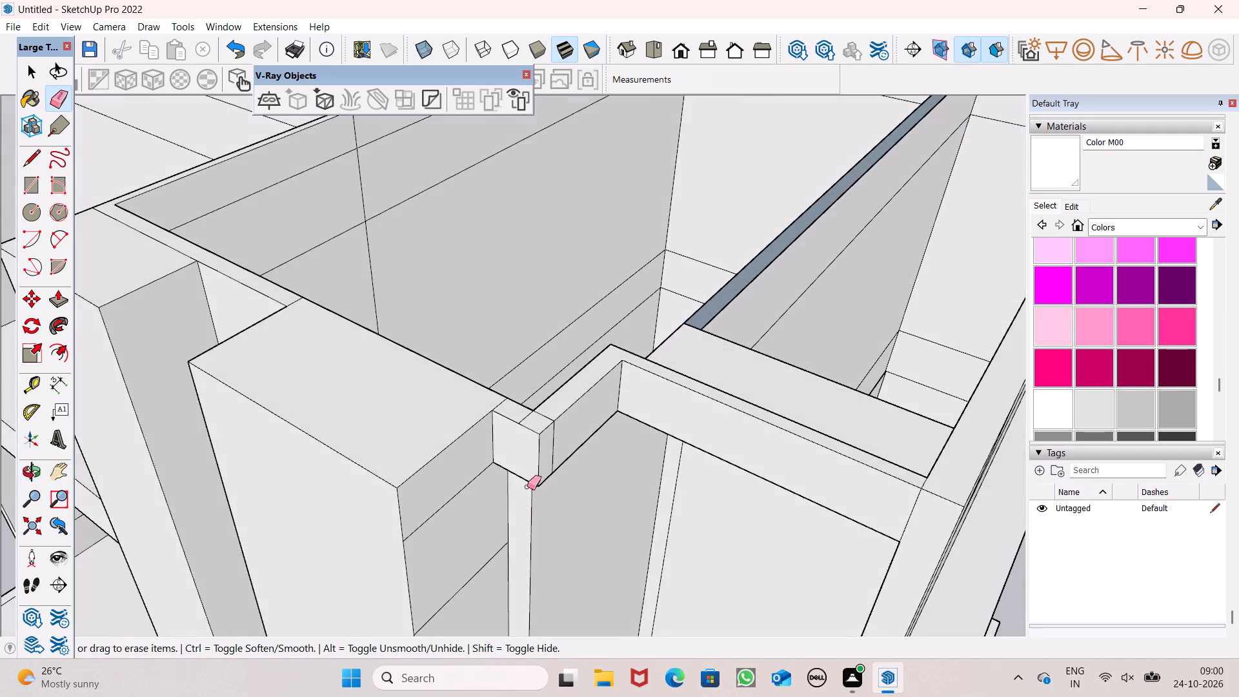
scroll(527, 487, up, 5)
click(529, 402)
drag(532, 399, 523, 399)
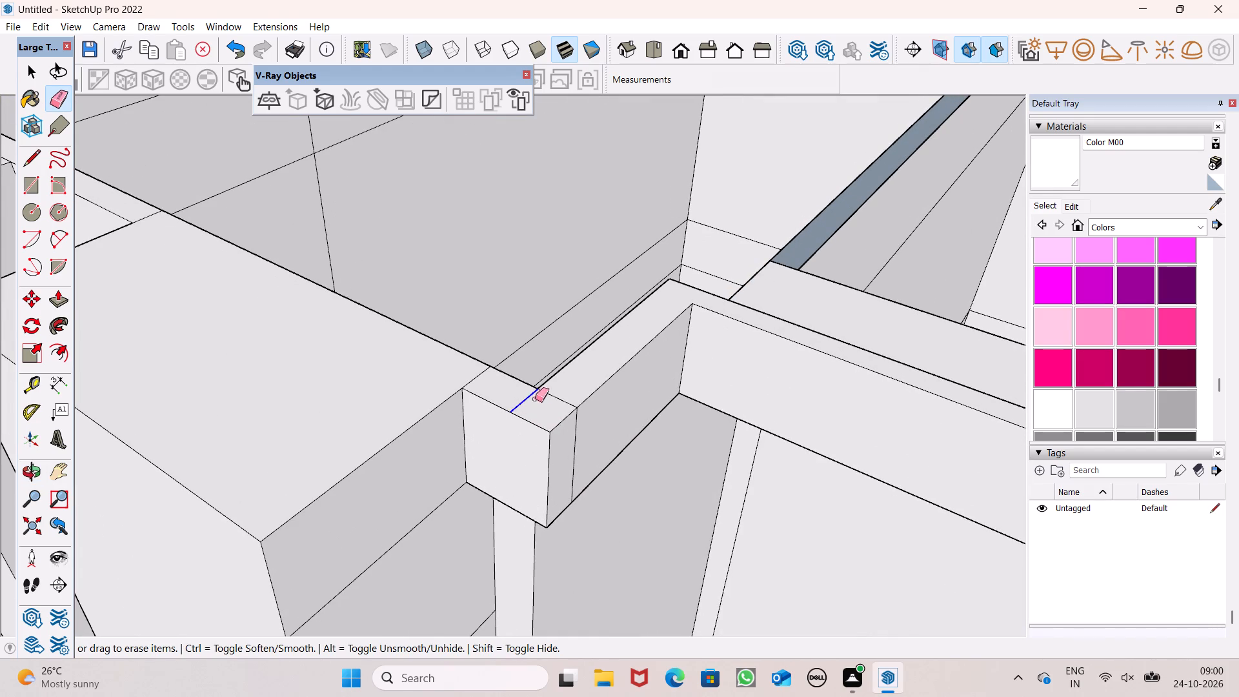
click(557, 399)
drag(578, 423, 573, 432)
Examine the return wall corner from below and the whole front of the house for remaining seam lines.
scroll(575, 419, down, 4)
middle_drag(616, 443, 621, 434)
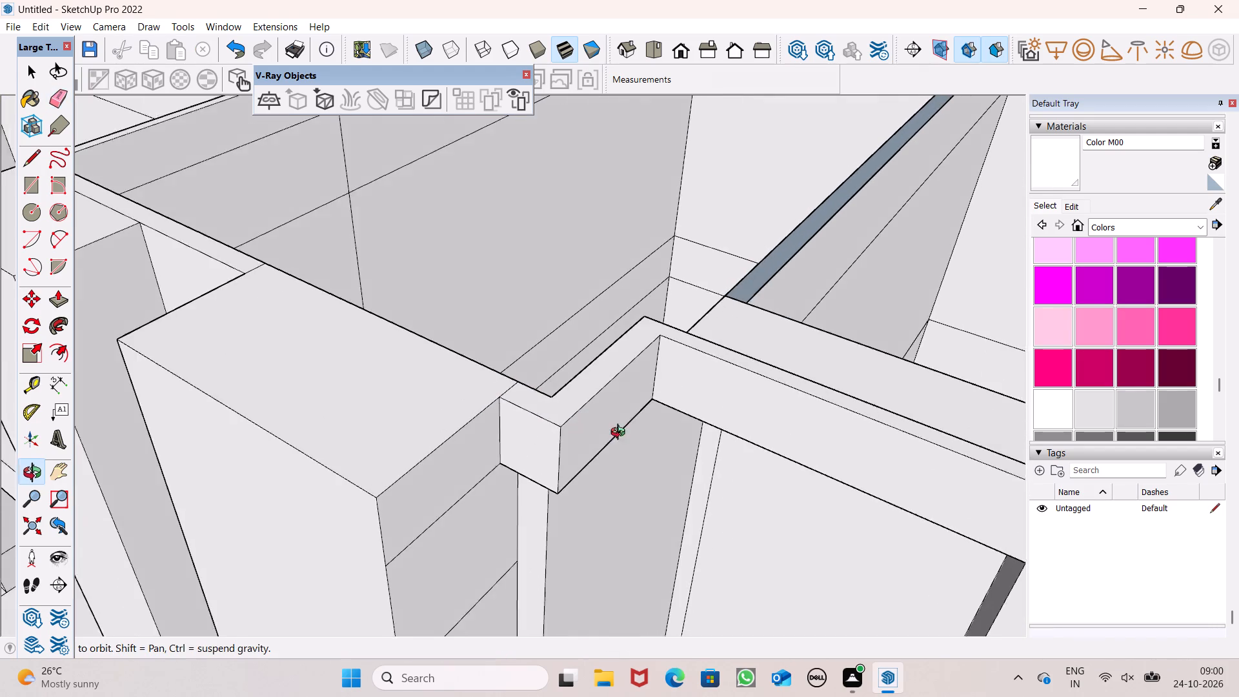
middle_drag(621, 434, 676, 77)
scroll(656, 197, down, 5)
middle_drag(648, 234, 725, 156)
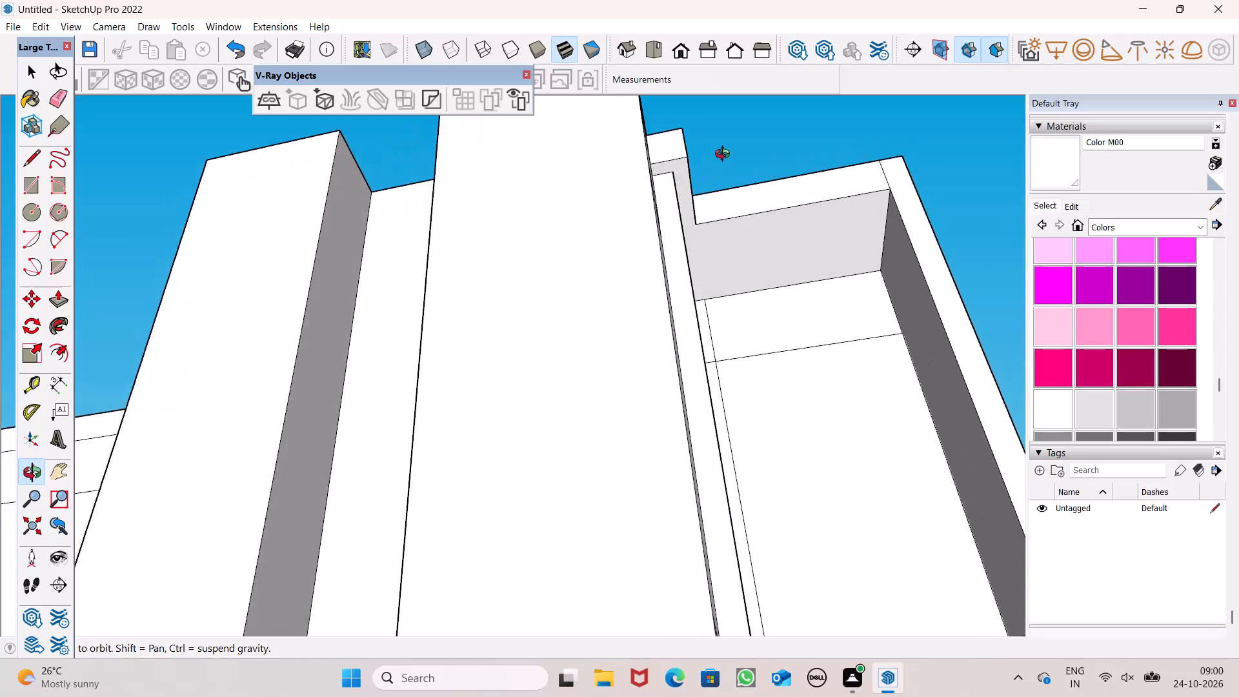
middle_drag(725, 156, 653, 180)
scroll(631, 233, up, 7)
scroll(641, 174, up, 8)
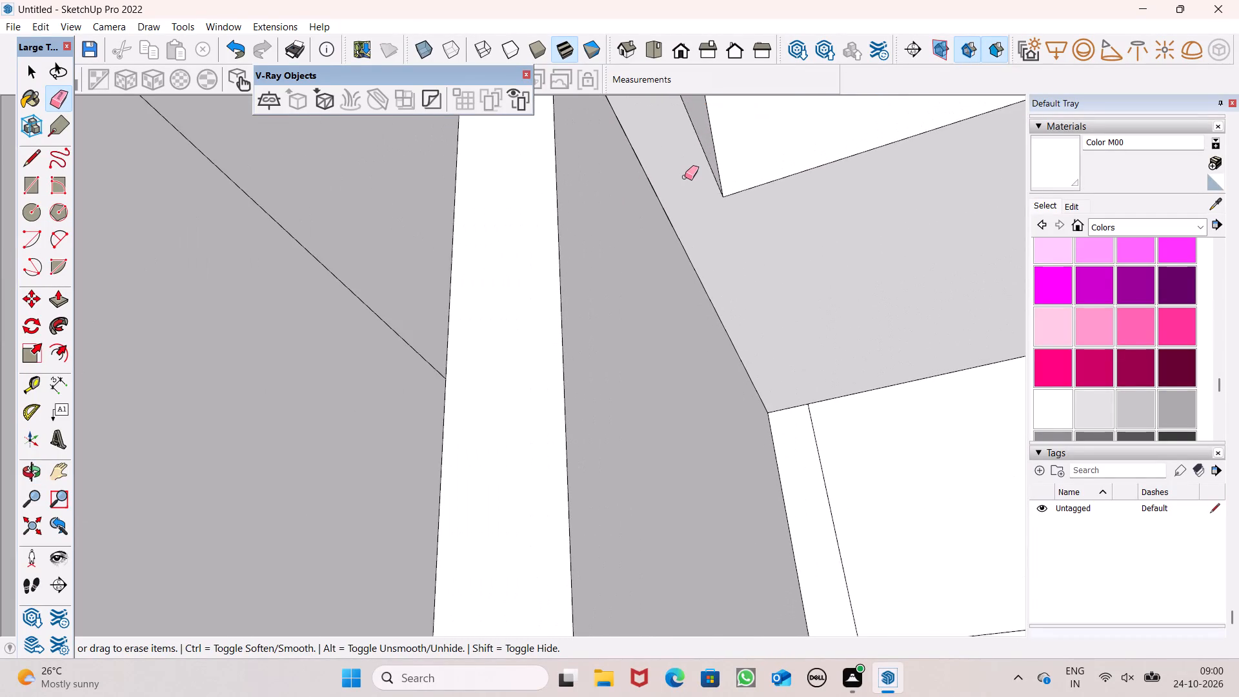
scroll(685, 177, down, 19)
scroll(704, 164, down, 6)
middle_drag(705, 197, 760, 407)
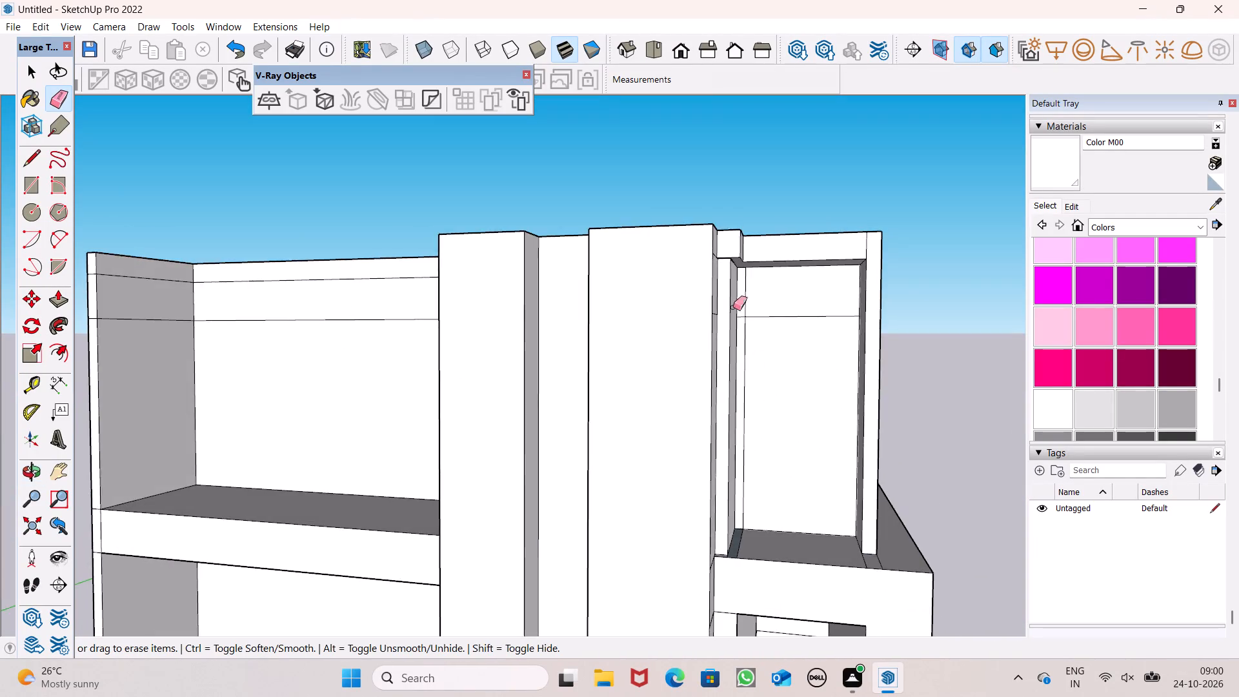
scroll(723, 232, down, 17)
middle_drag(642, 352, 734, 407)
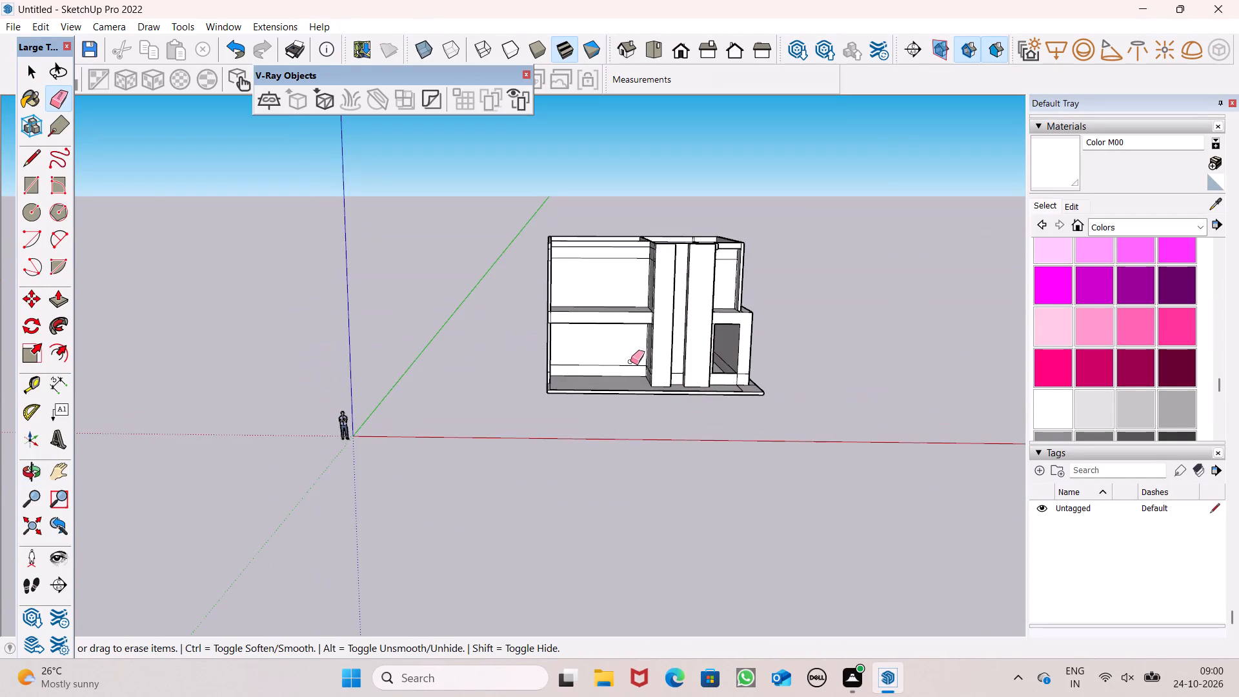
scroll(618, 369, up, 7)
scroll(636, 421, down, 4)
scroll(700, 409, up, 5)
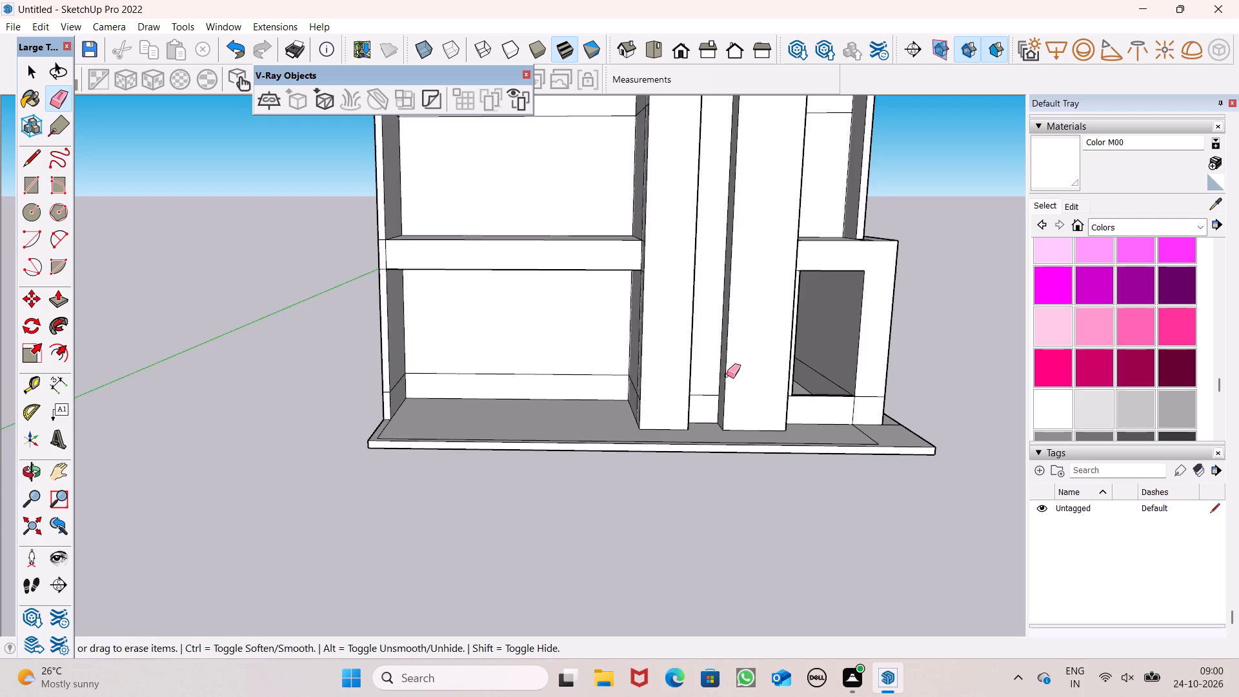
Erase the two horizontal mid-height seam lines and the seam line just above the floor on the front wall's inner face behind the columns.
middle_drag(727, 378, 721, 483)
scroll(717, 445, down, 5)
middle_drag(732, 426, 6, 542)
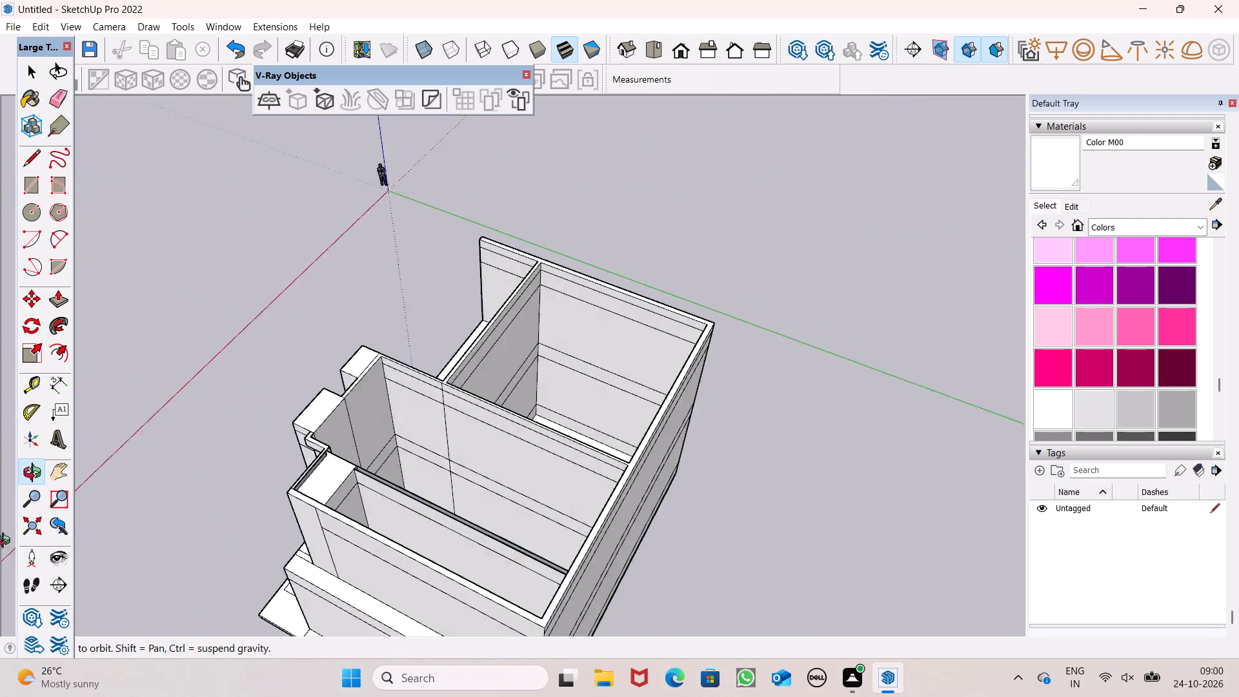
middle_drag(6, 542, 0, 591)
scroll(234, 527, up, 2)
scroll(374, 462, up, 7)
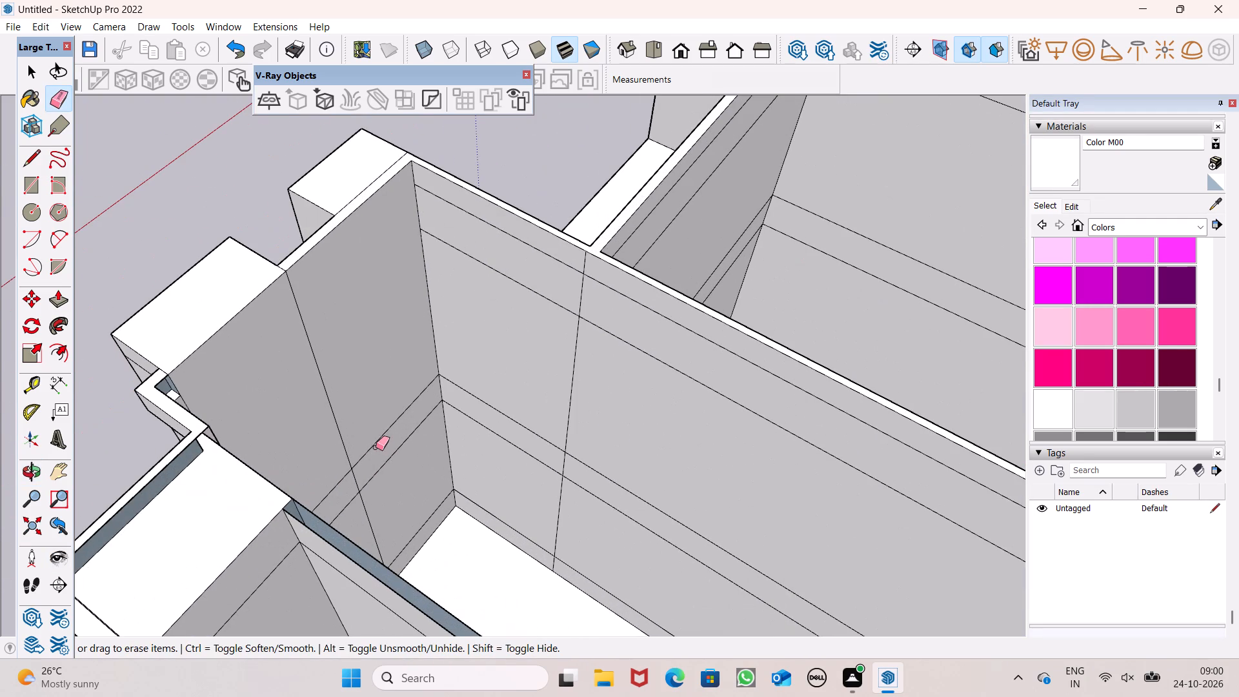
drag(374, 444, 388, 487)
drag(405, 532, 412, 546)
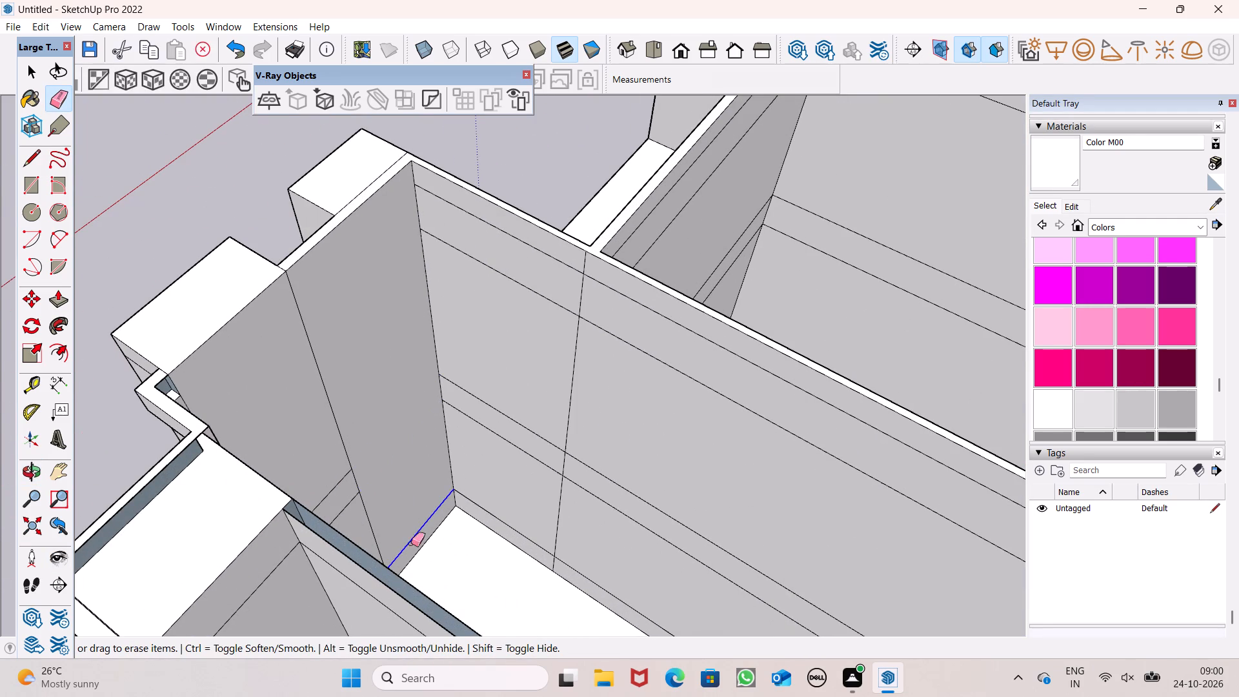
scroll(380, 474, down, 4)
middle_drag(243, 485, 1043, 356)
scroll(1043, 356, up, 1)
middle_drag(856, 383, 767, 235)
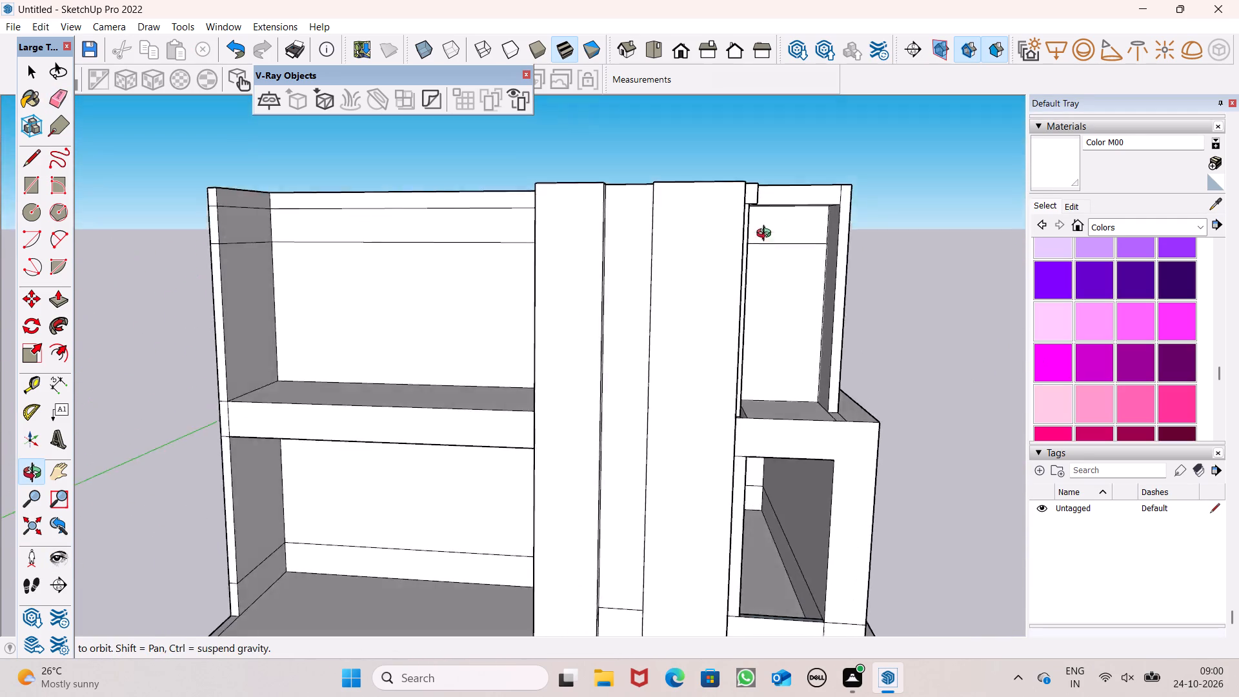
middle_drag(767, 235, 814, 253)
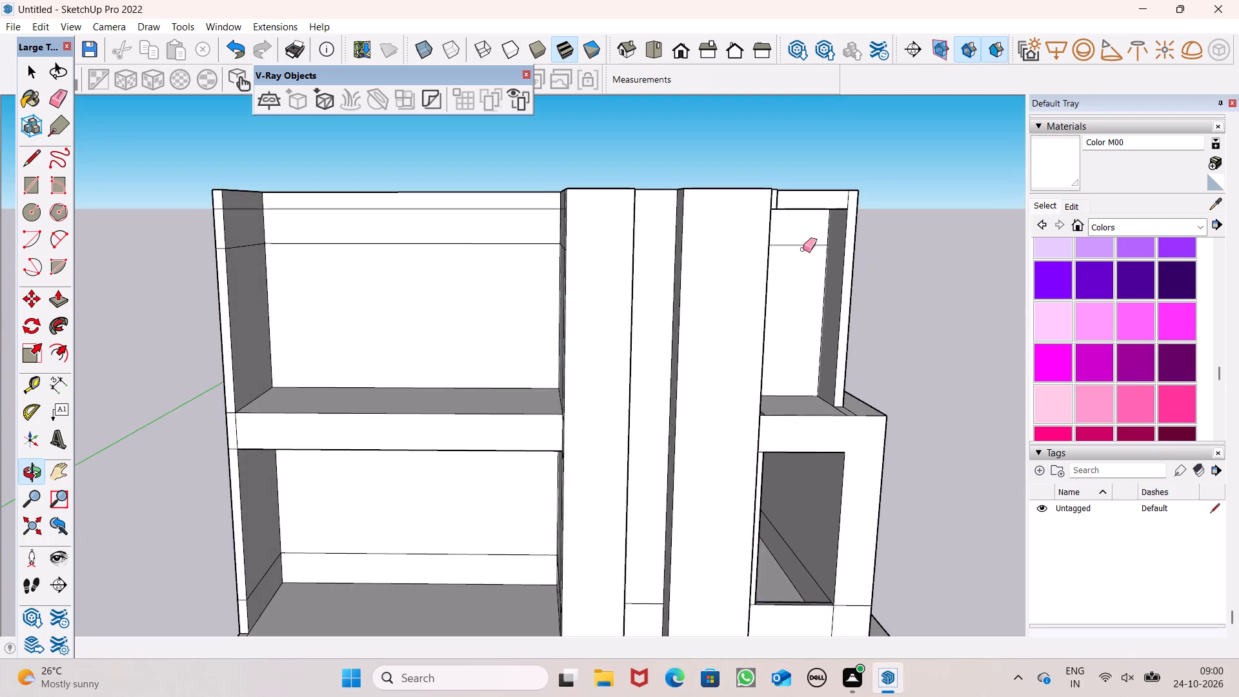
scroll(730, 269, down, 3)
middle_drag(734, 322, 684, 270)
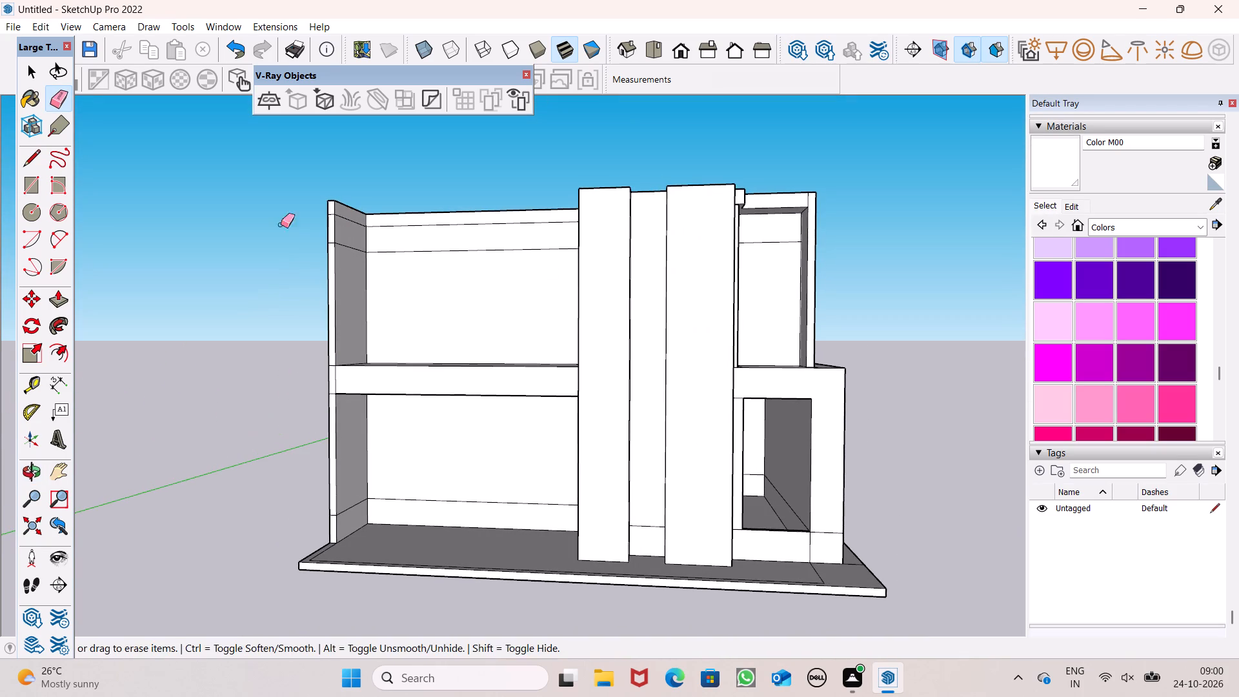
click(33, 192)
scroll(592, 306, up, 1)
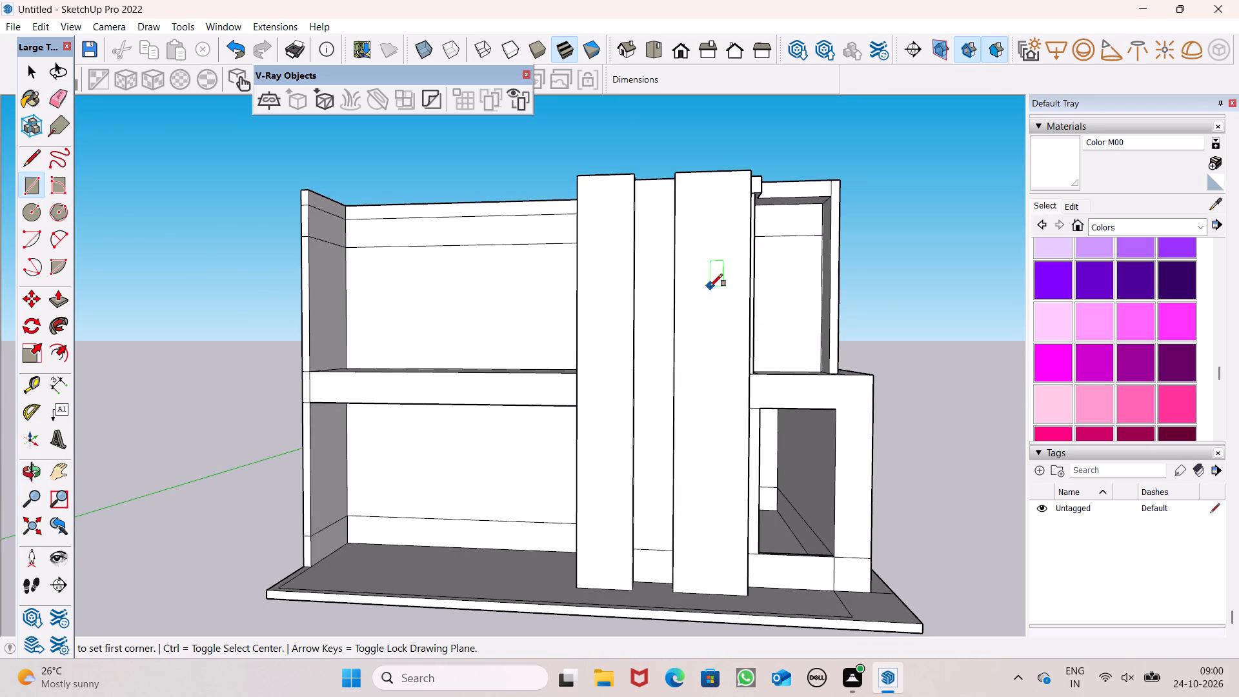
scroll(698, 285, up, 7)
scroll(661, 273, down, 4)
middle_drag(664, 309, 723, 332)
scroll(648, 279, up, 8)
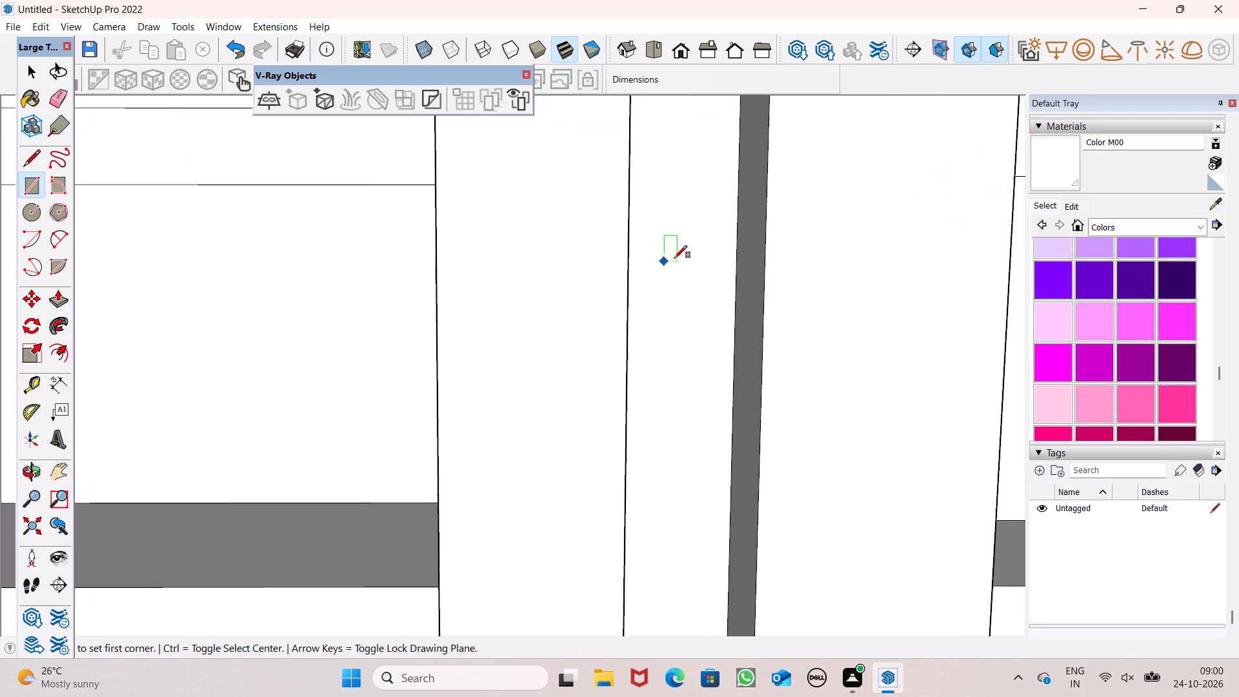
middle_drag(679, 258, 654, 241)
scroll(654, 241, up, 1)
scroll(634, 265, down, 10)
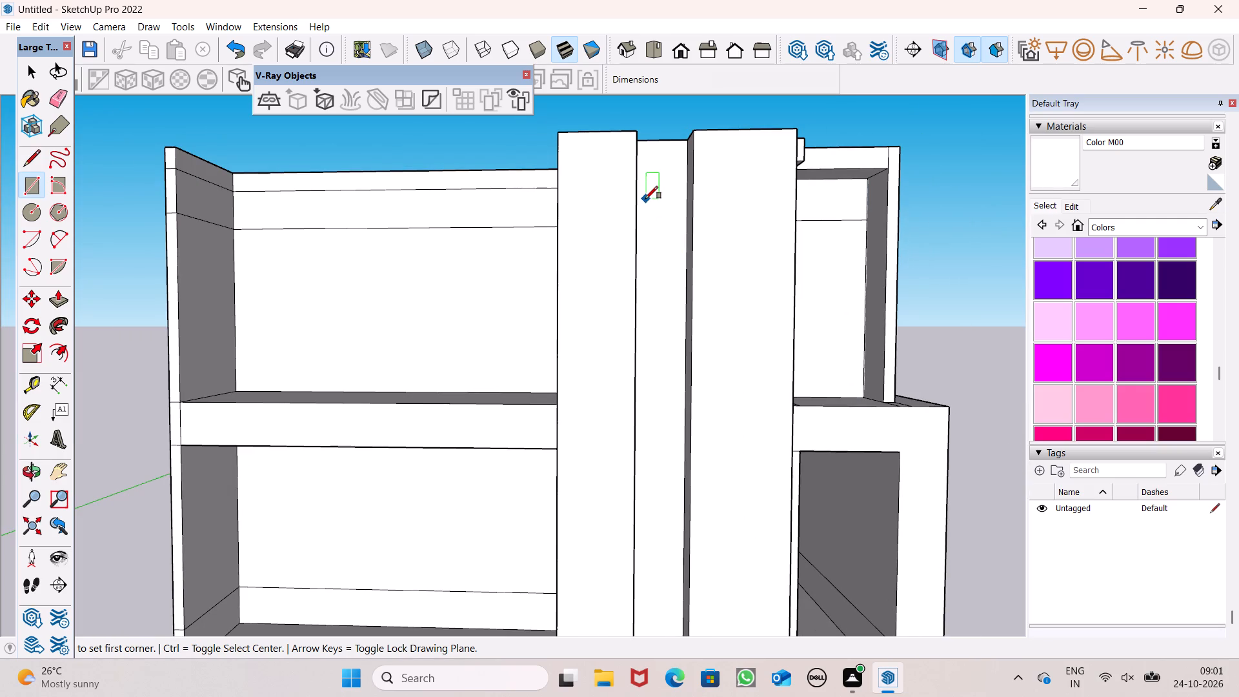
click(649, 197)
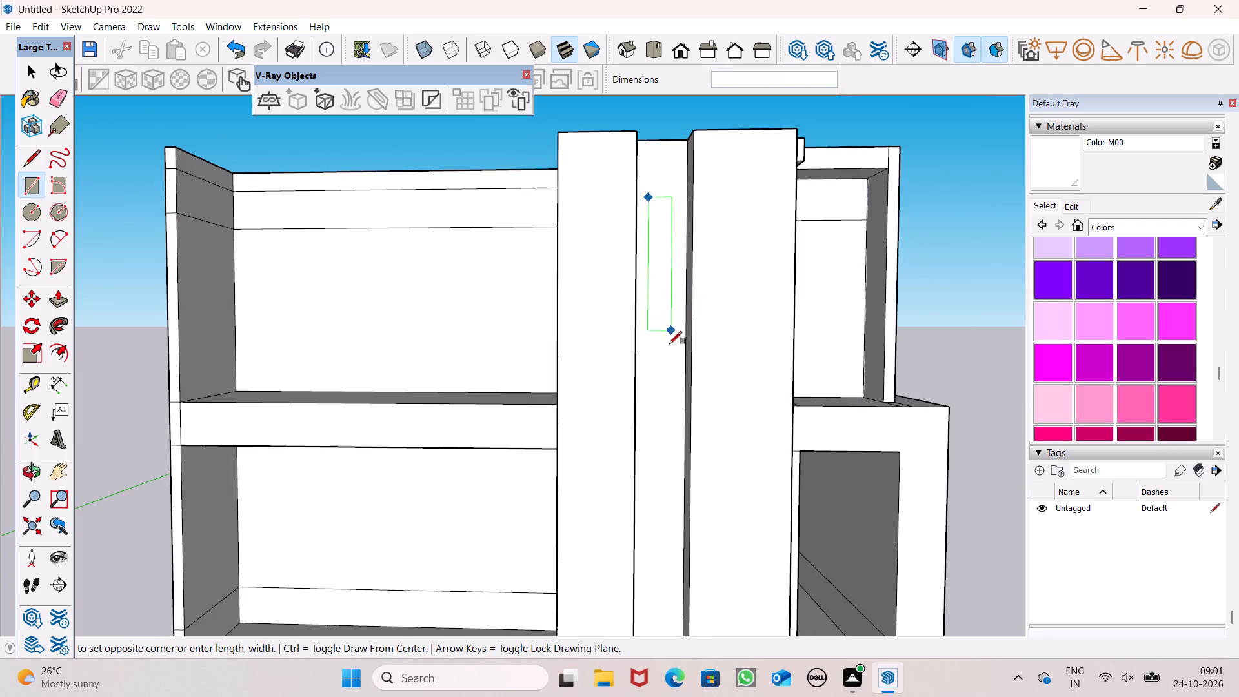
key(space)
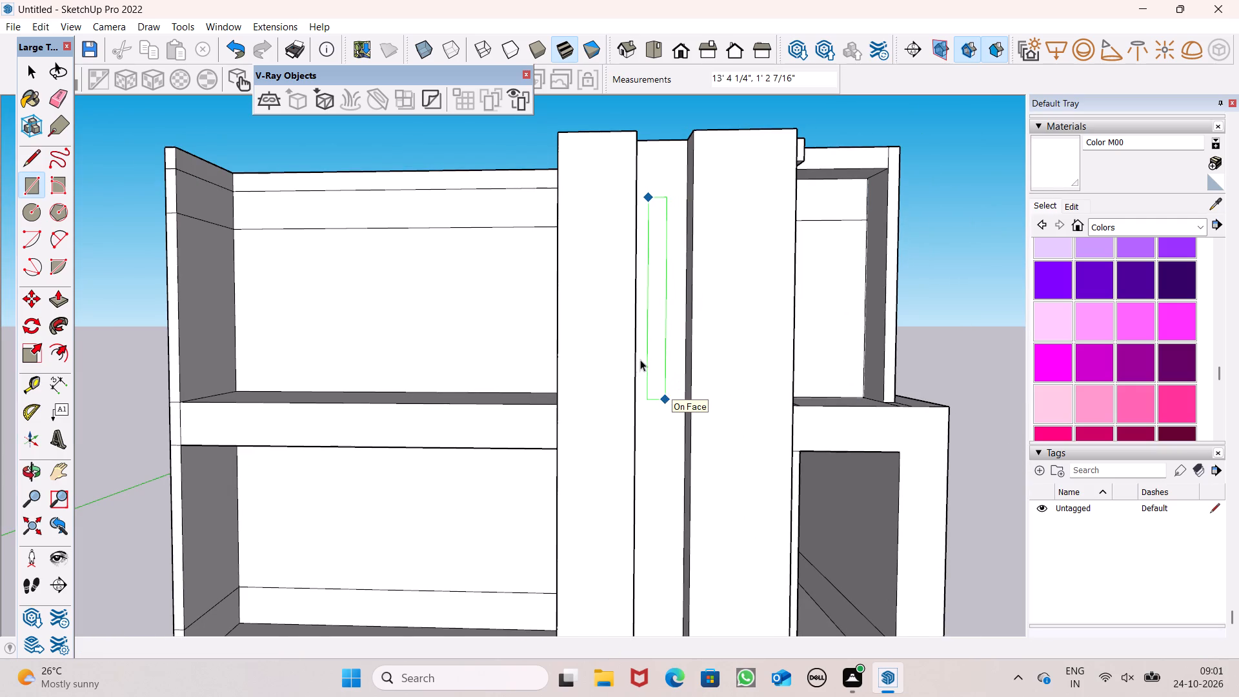
Draw a tall rectangle about 11' 6" by 2' 11" on the upper part of the recessed wall strip between the two front columns.
middle_drag(641, 359, 572, 371)
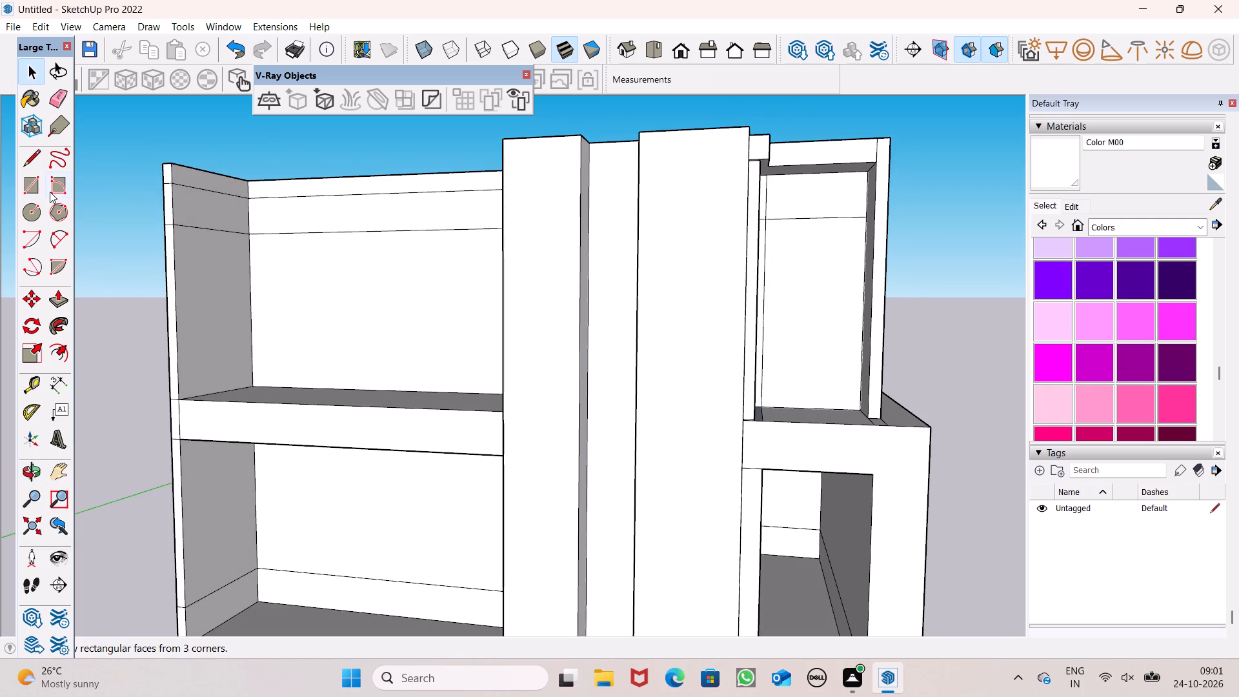
click(39, 183)
scroll(676, 272, up, 4)
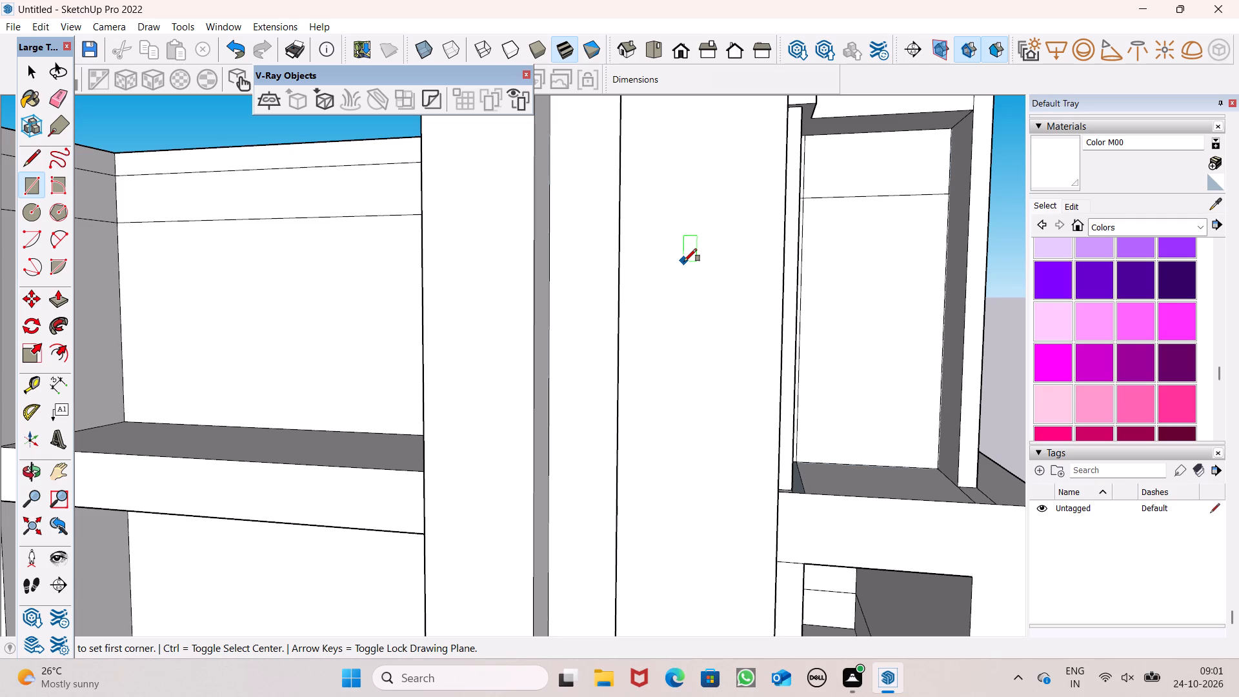
scroll(711, 268, down, 4)
middle_drag(652, 300, 720, 260)
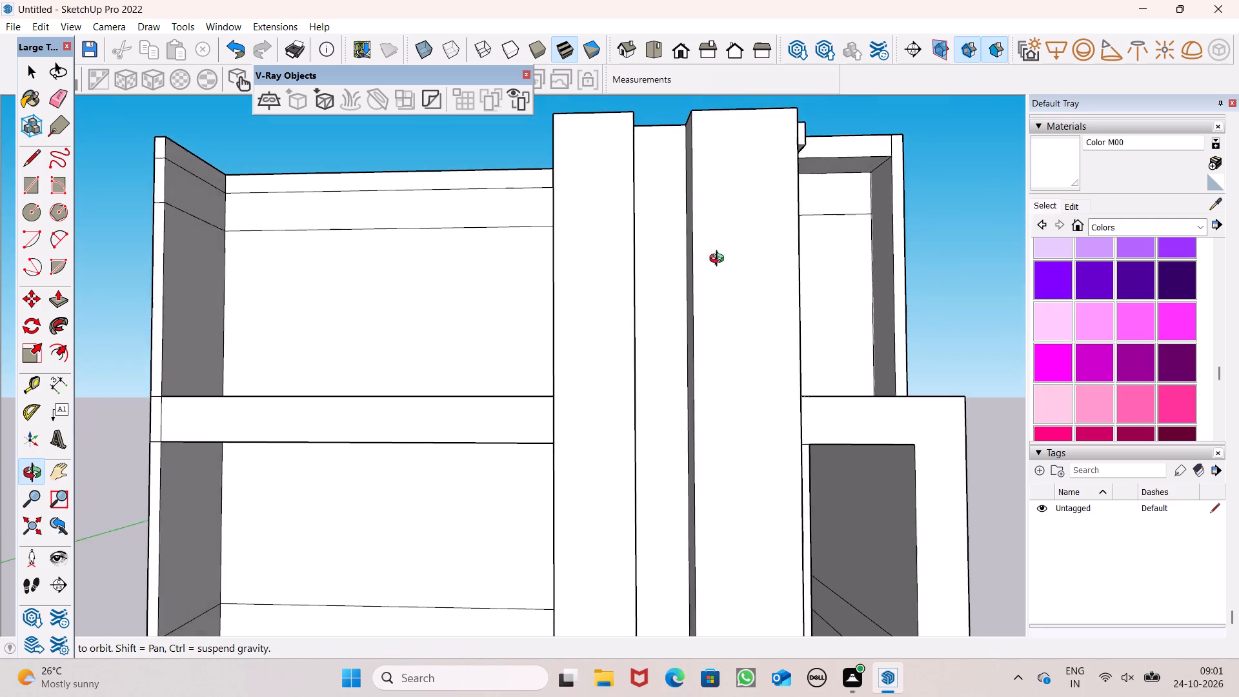
middle_drag(720, 260, 702, 256)
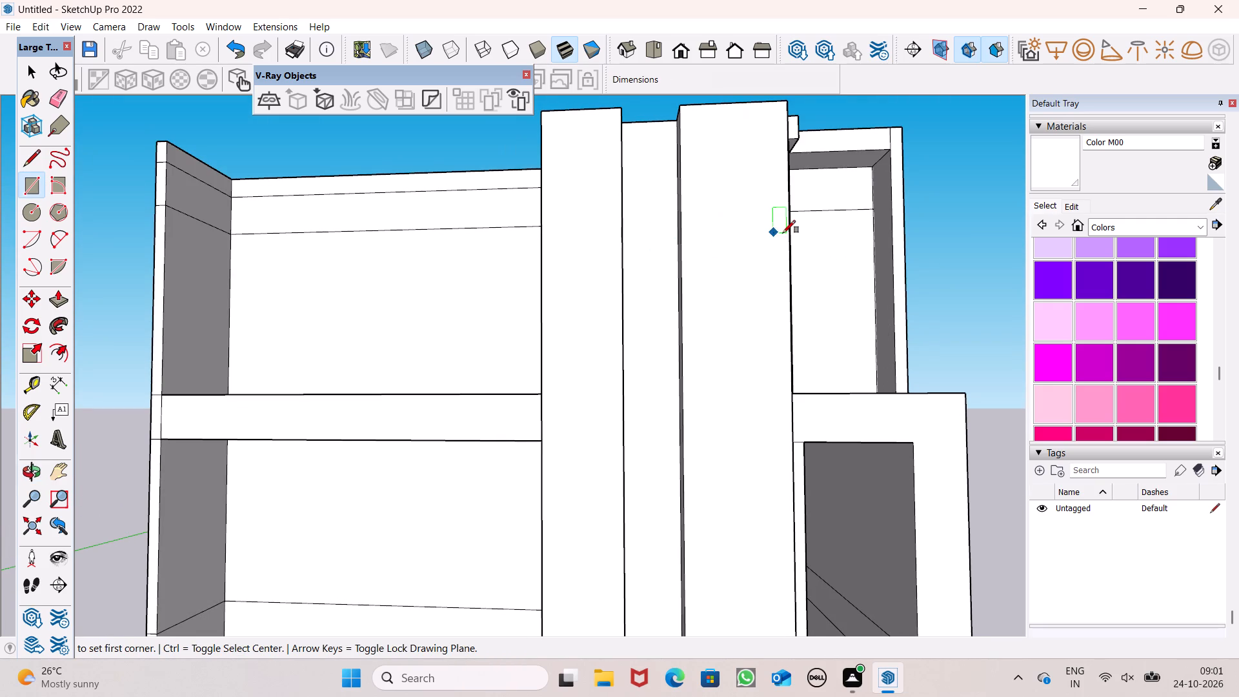
scroll(599, 256, up, 3)
scroll(650, 248, down, 3)
middle_drag(718, 261, 609, 268)
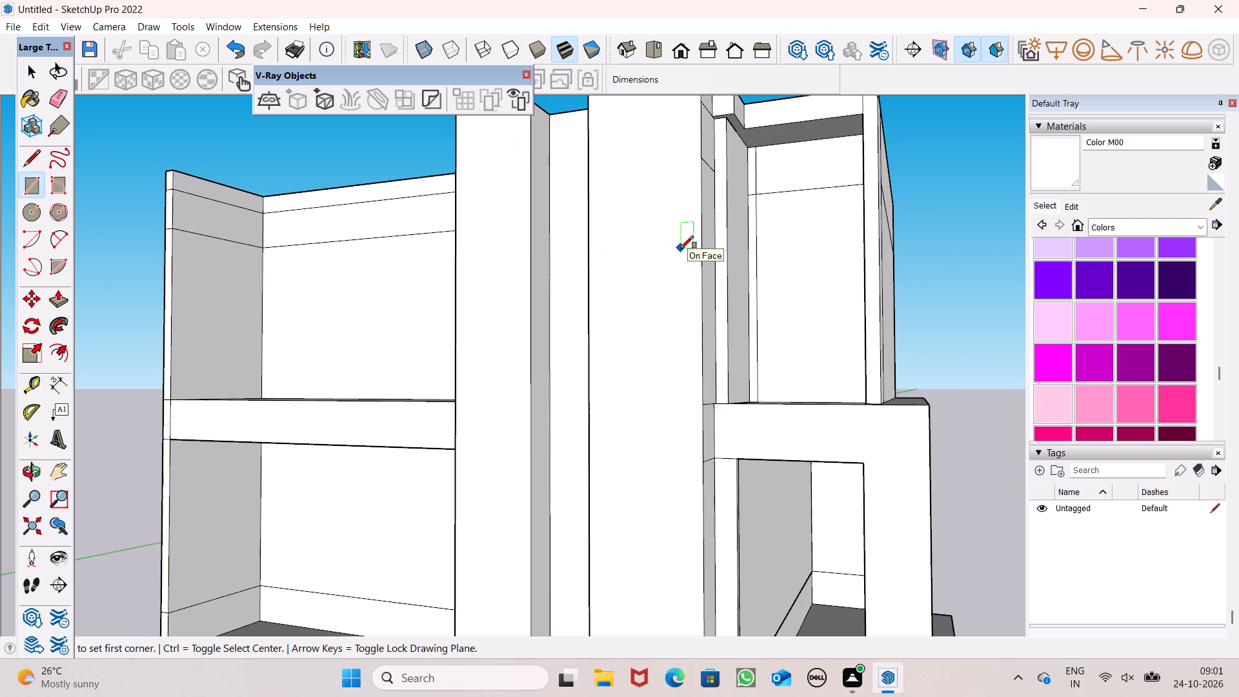
scroll(658, 253, down, 3)
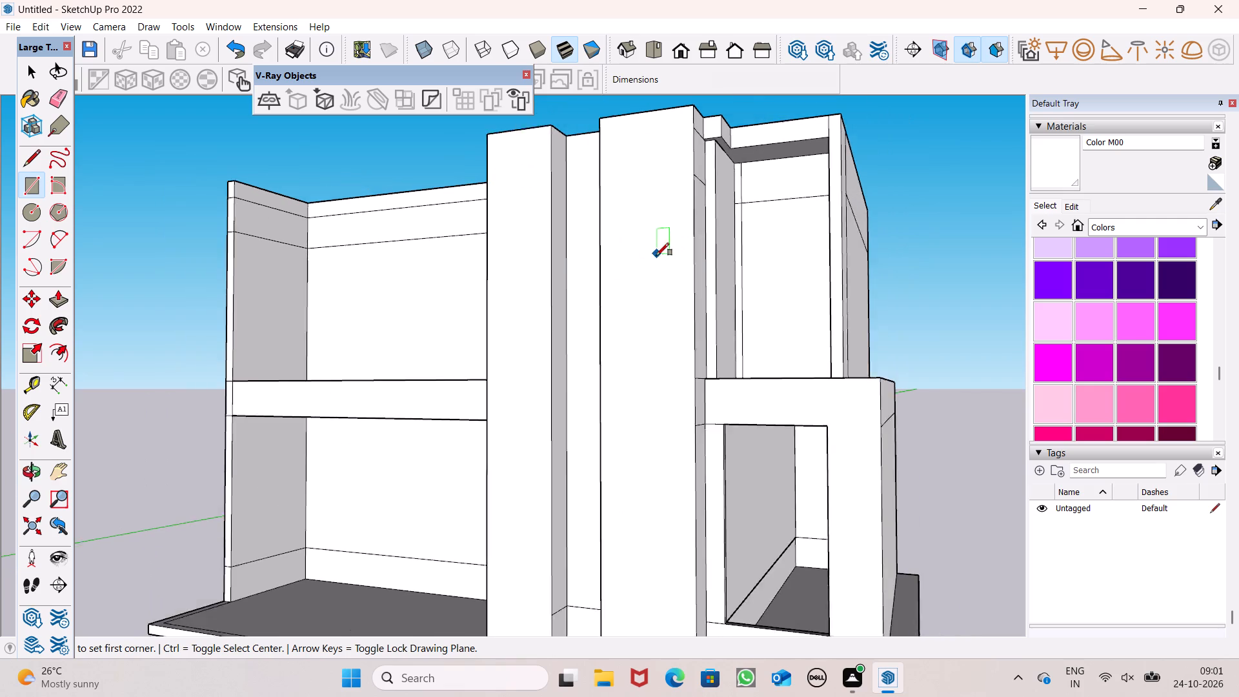
middle_drag(619, 274, 732, 236)
scroll(601, 248, up, 7)
scroll(602, 250, down, 6)
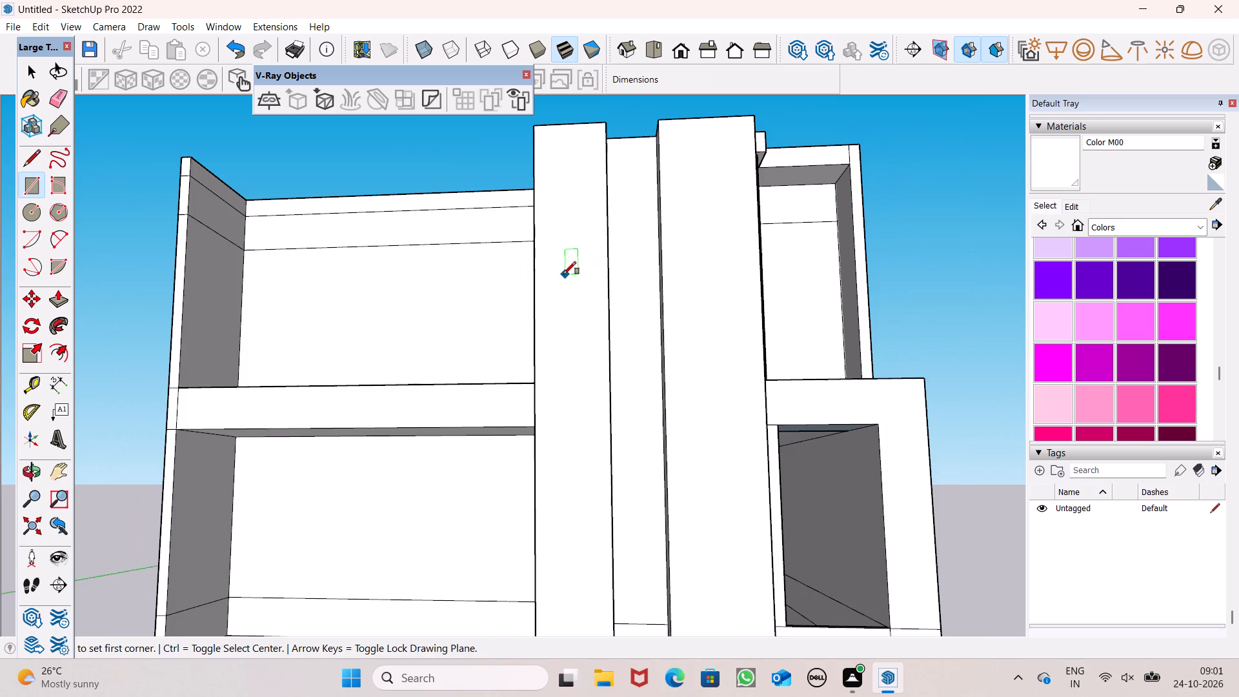
middle_drag(667, 266, 548, 380)
scroll(546, 380, up, 3)
scroll(630, 276, down, 5)
middle_drag(635, 332, 637, 356)
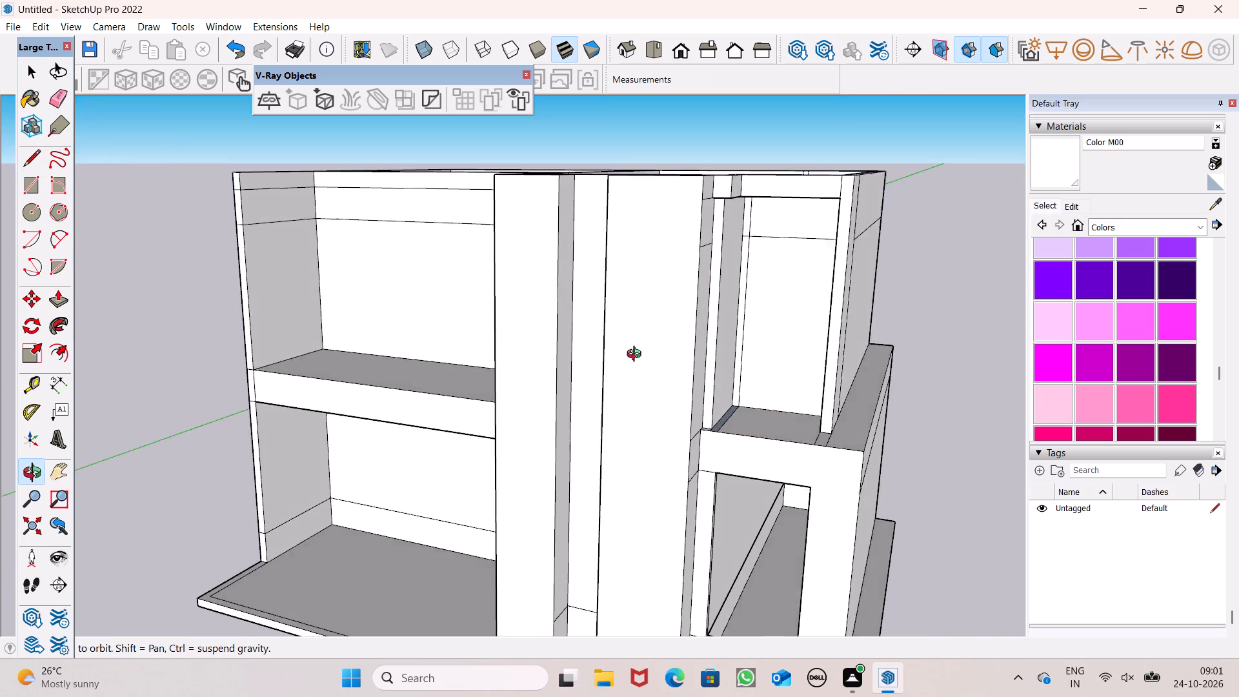
middle_drag(637, 356, 660, 361)
scroll(610, 295, up, 5)
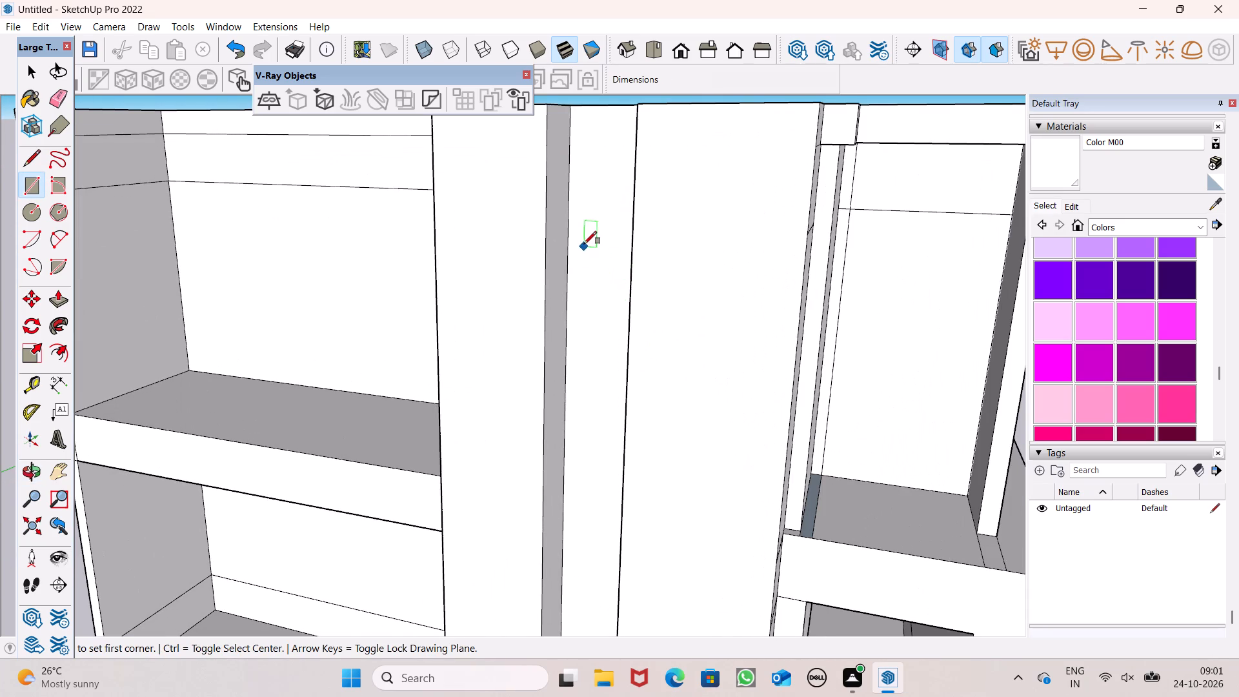
middle_drag(582, 261, 683, 268)
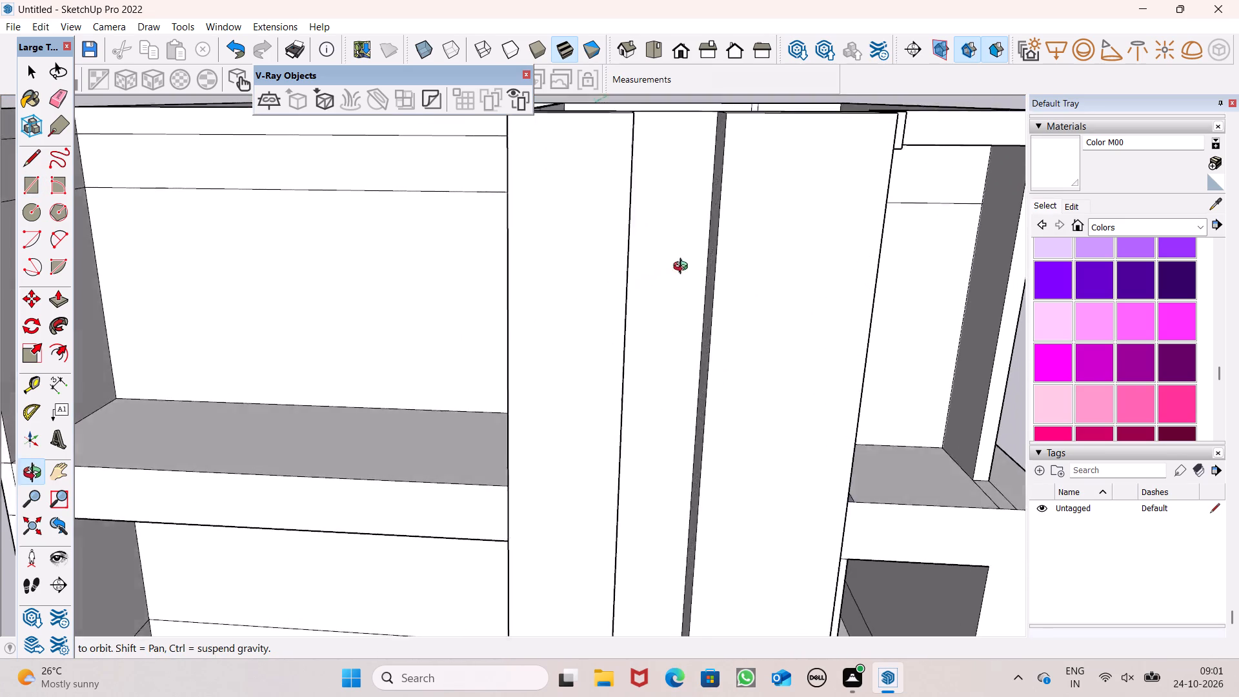
middle_drag(683, 268, 695, 298)
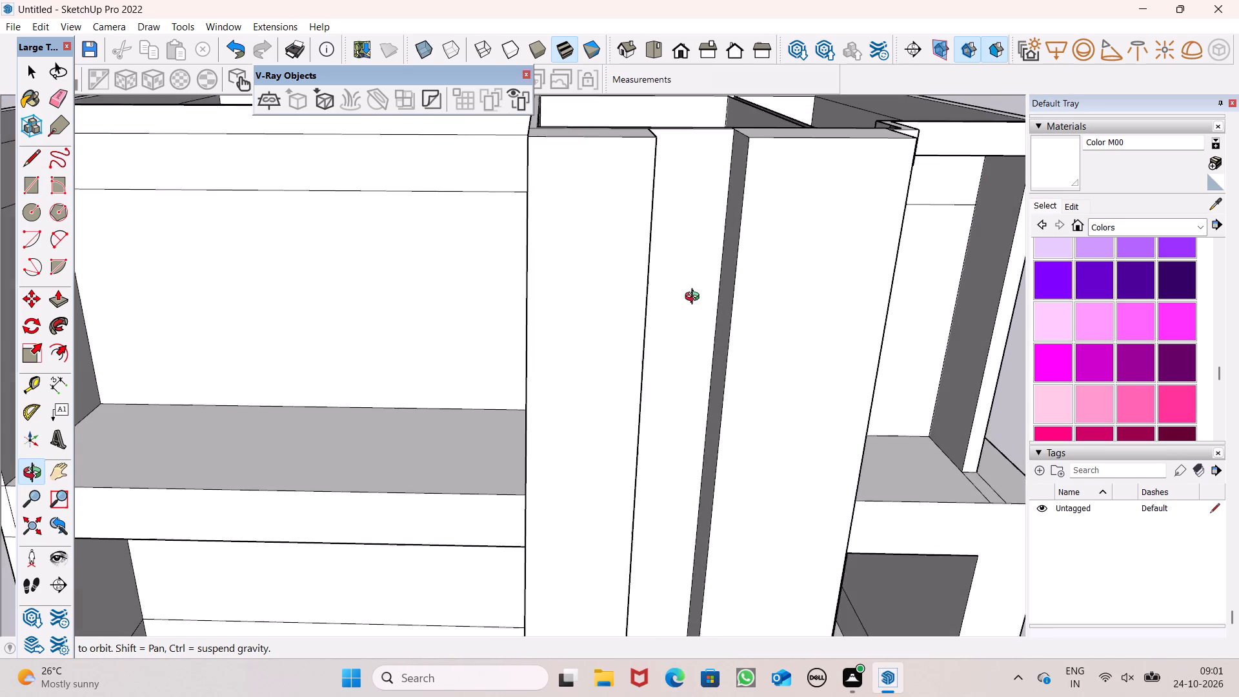
middle_drag(695, 298, 631, 316)
scroll(594, 311, up, 1)
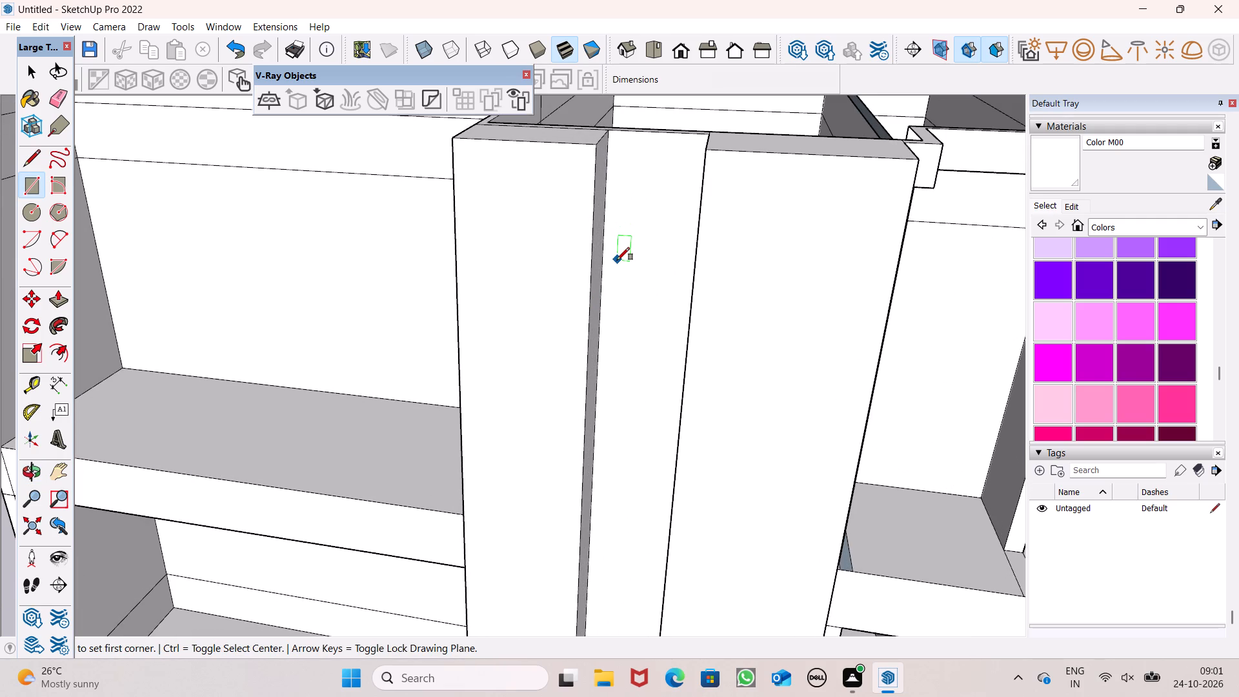
click(611, 269)
scroll(622, 330, down, 5)
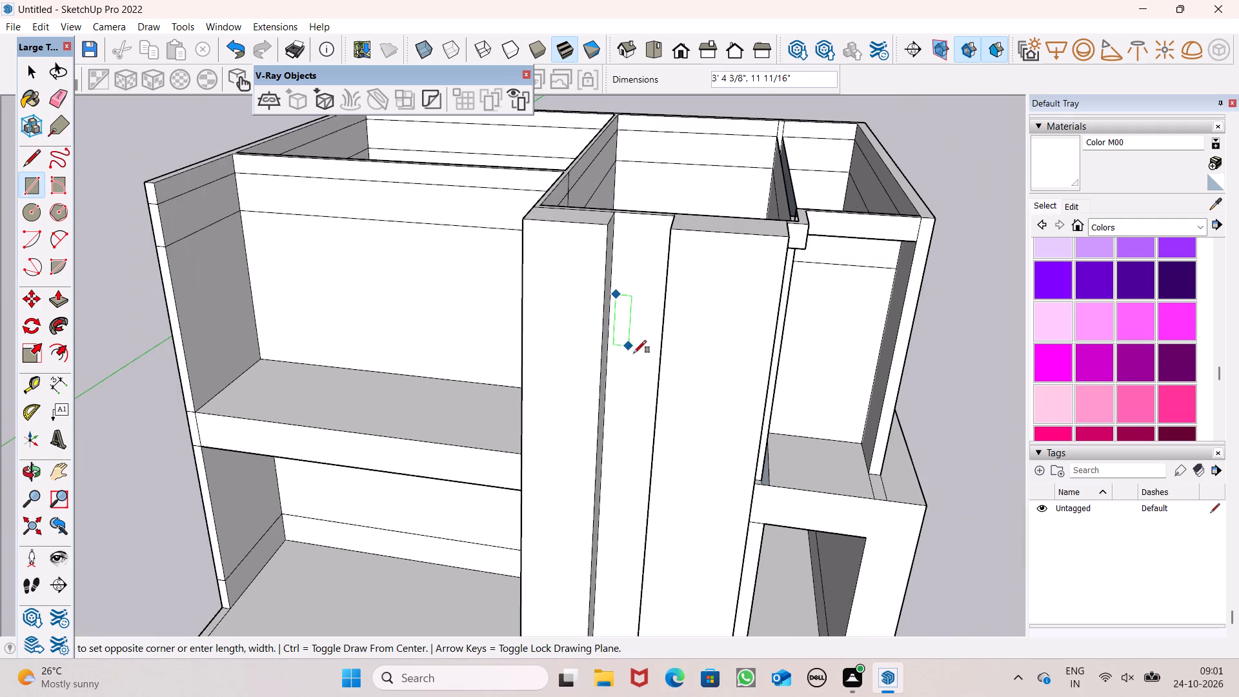
middle_drag(641, 370, 689, 320)
scroll(673, 412, up, 7)
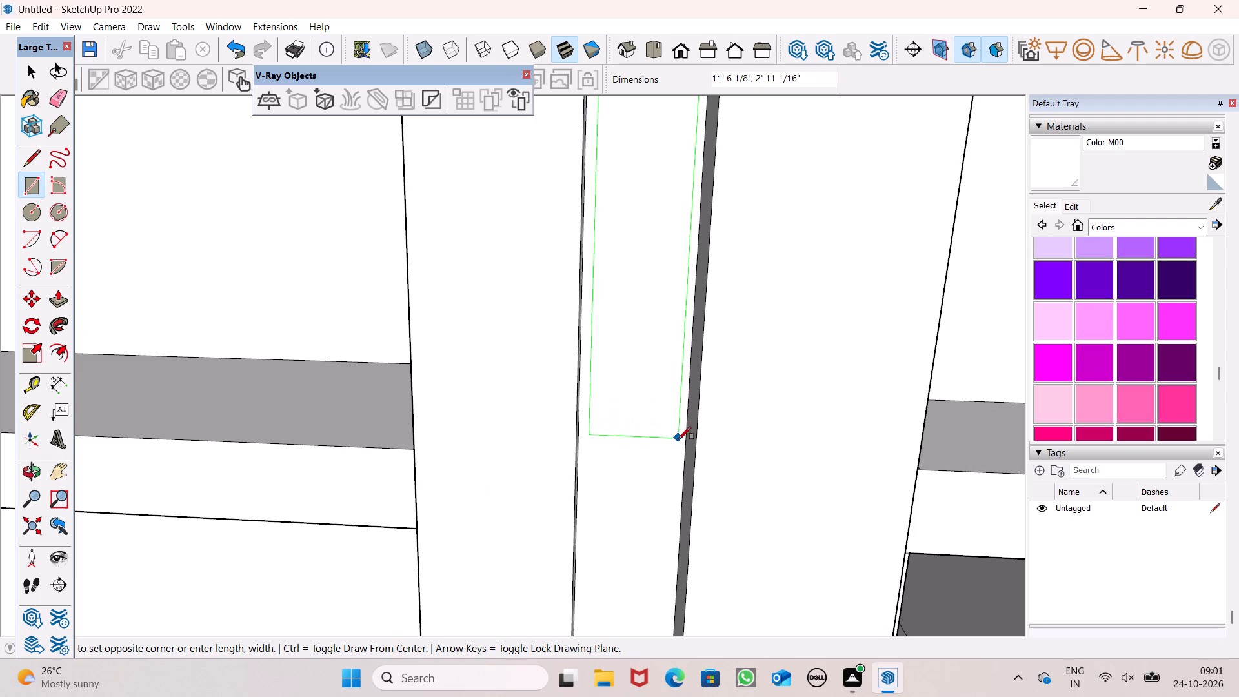
click(679, 439)
scroll(601, 345, down, 3)
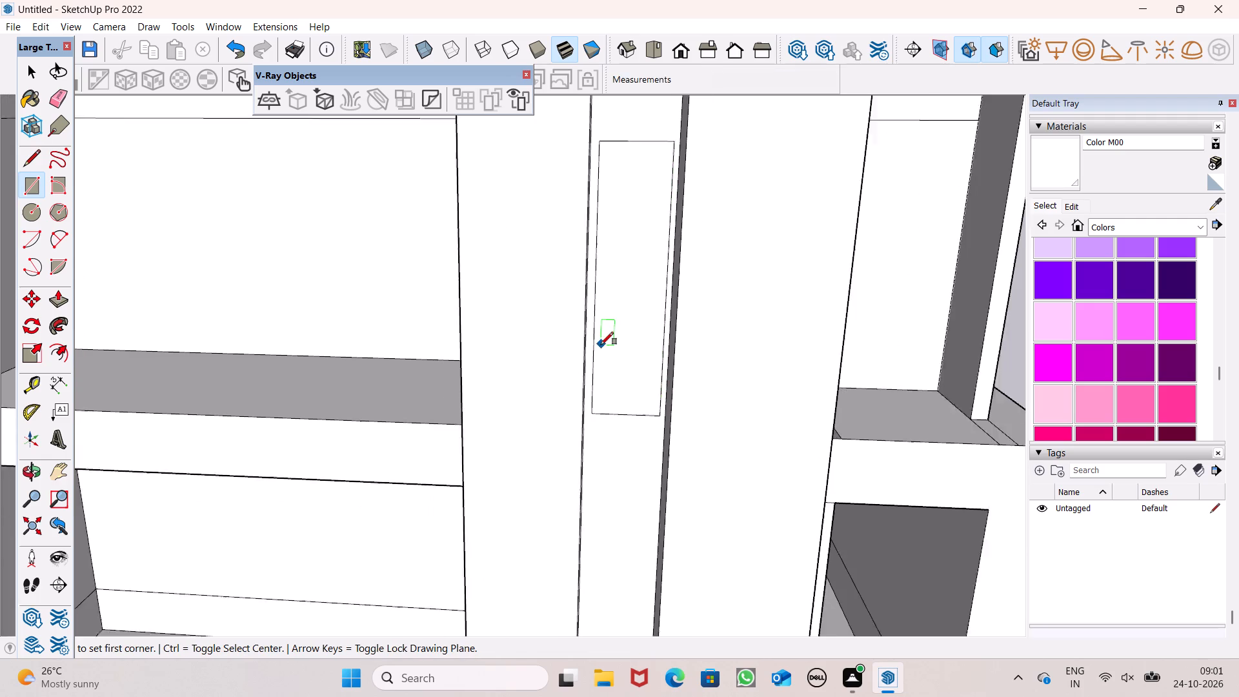
Draw a second rectangle about 9' 4" by 3' on the ground-floor part of the recessed wall strip, above its horizontal seam line.
scroll(601, 345, down, 13)
middle_drag(630, 398, 649, 348)
scroll(624, 399, up, 5)
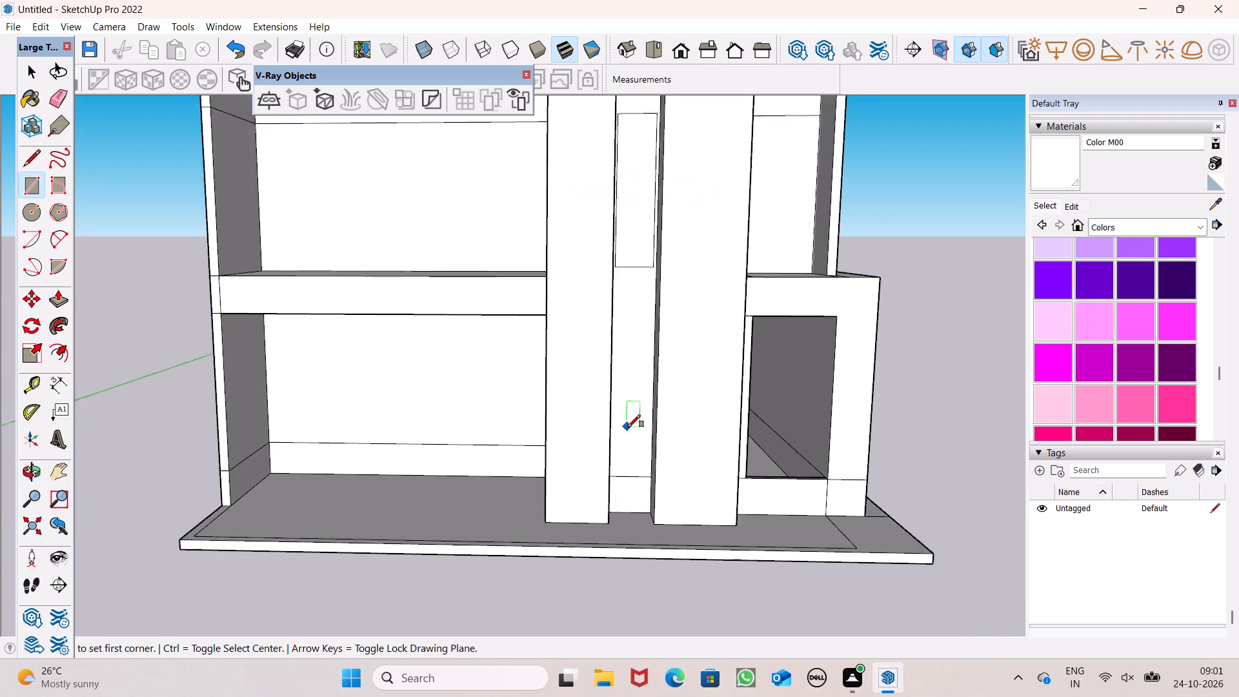
scroll(628, 427, up, 4)
middle_drag(638, 427, 569, 443)
scroll(569, 443, up, 4)
scroll(601, 395, down, 1)
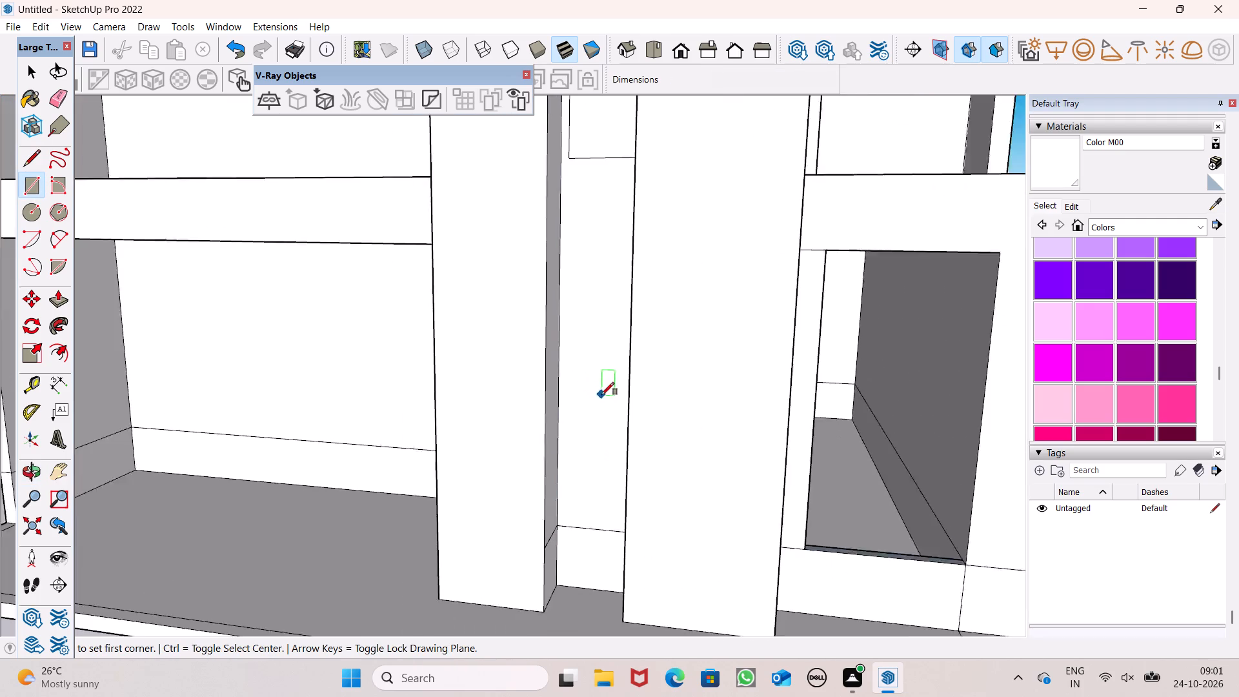
scroll(601, 395, down, 2)
middle_drag(603, 412, 645, 376)
middle_drag(605, 346, 580, 345)
scroll(580, 345, up, 1)
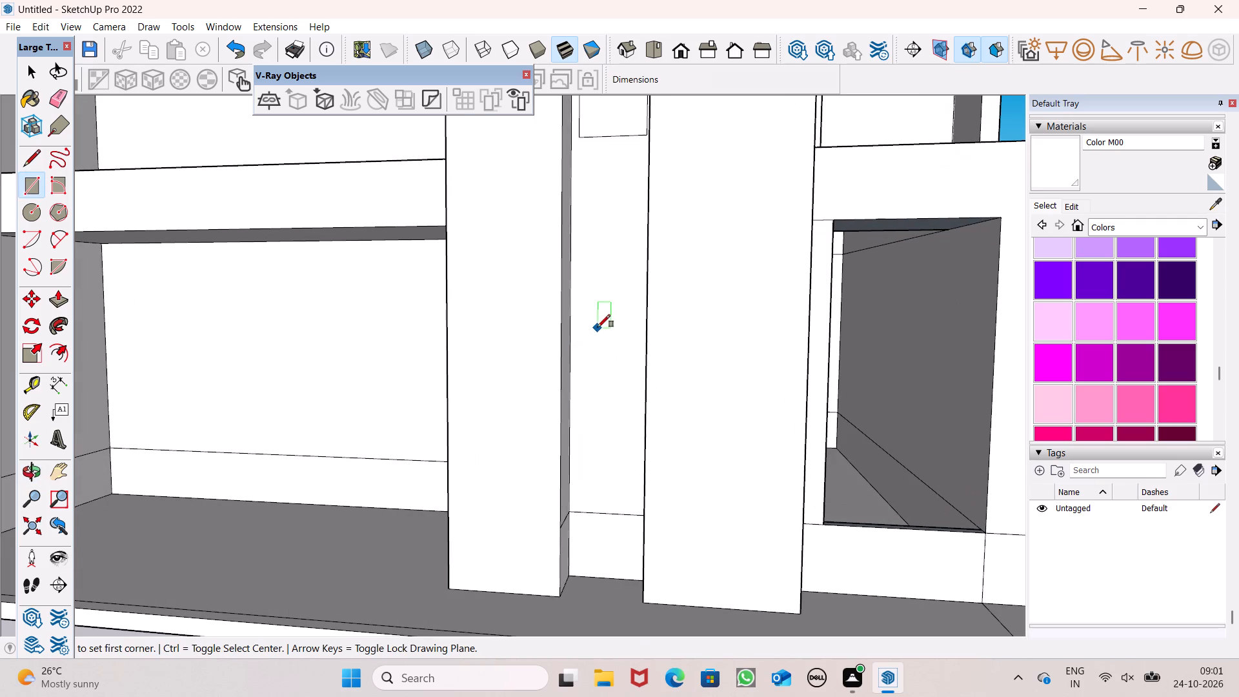
click(578, 269)
middle_drag(583, 368, 679, 405)
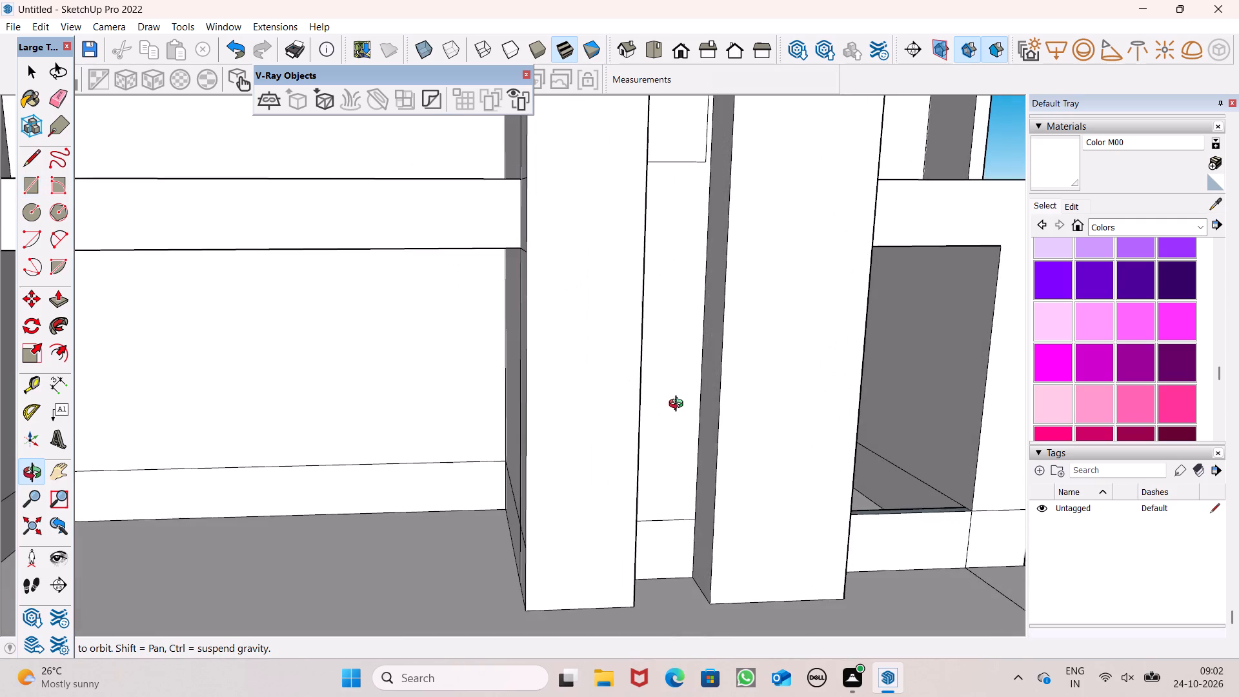
middle_drag(679, 405, 667, 404)
scroll(701, 516, up, 1)
middle_drag(701, 516, 670, 512)
scroll(667, 512, up, 2)
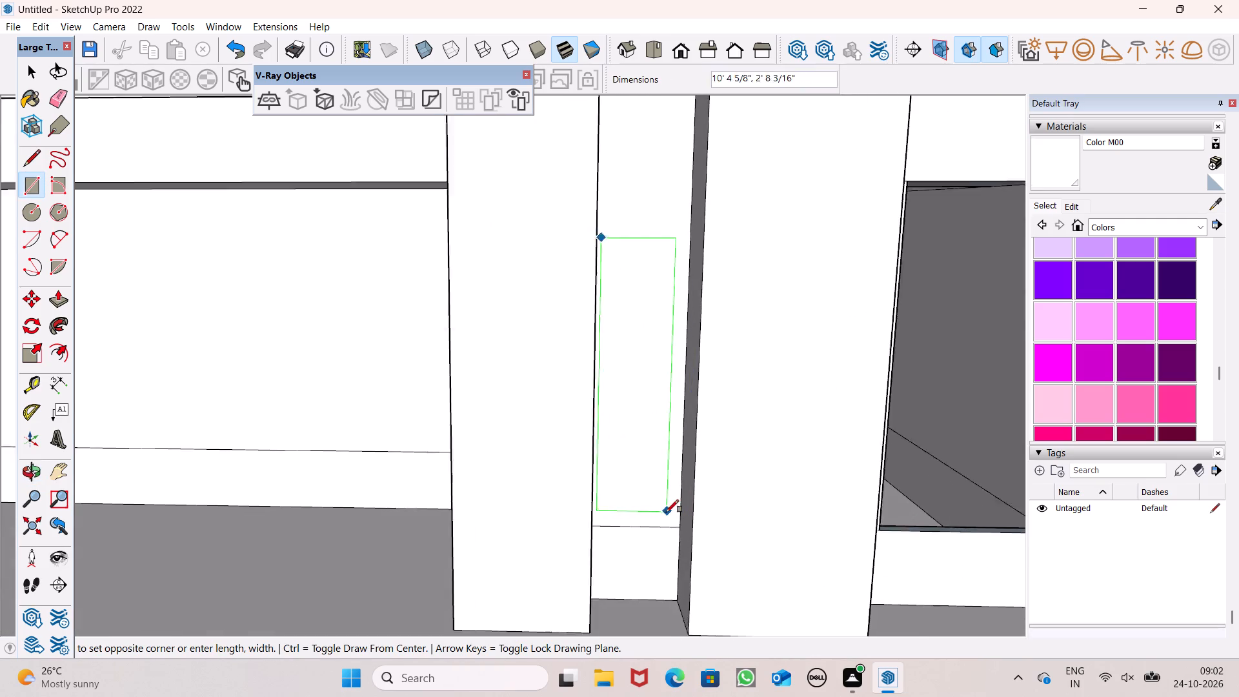
scroll(666, 512, up, 3)
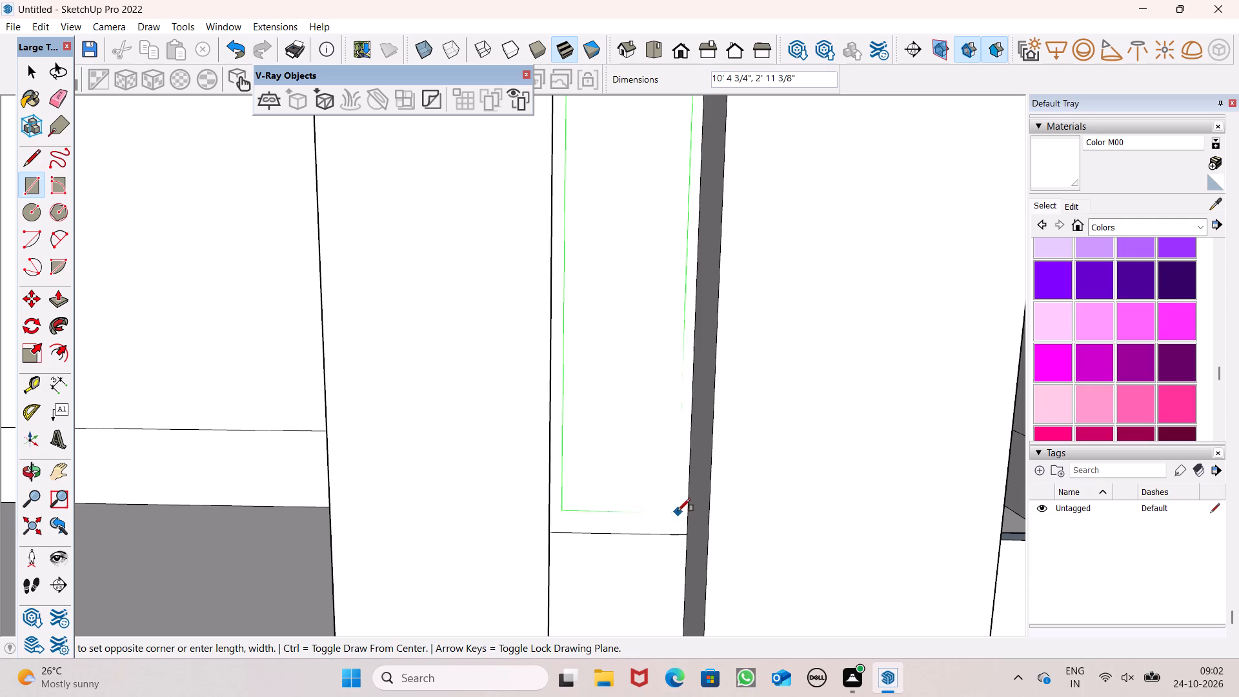
click(680, 469)
scroll(617, 406, down, 11)
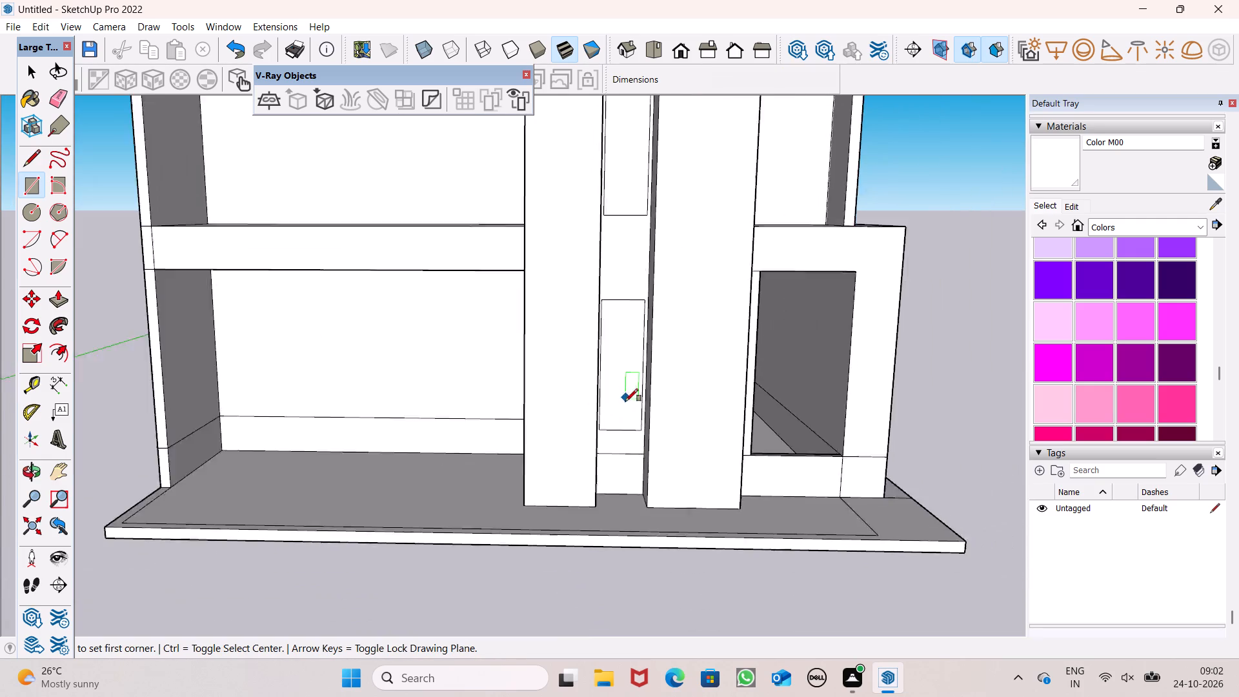
Move the ground-floor rectangle between the two front columns up the recessed wall strip by about 1' 1".
scroll(625, 401, down, 3)
middle_drag(634, 416, 598, 441)
key(space)
scroll(619, 398, up, 4)
scroll(626, 379, down, 1)
middle_drag(625, 382, 700, 327)
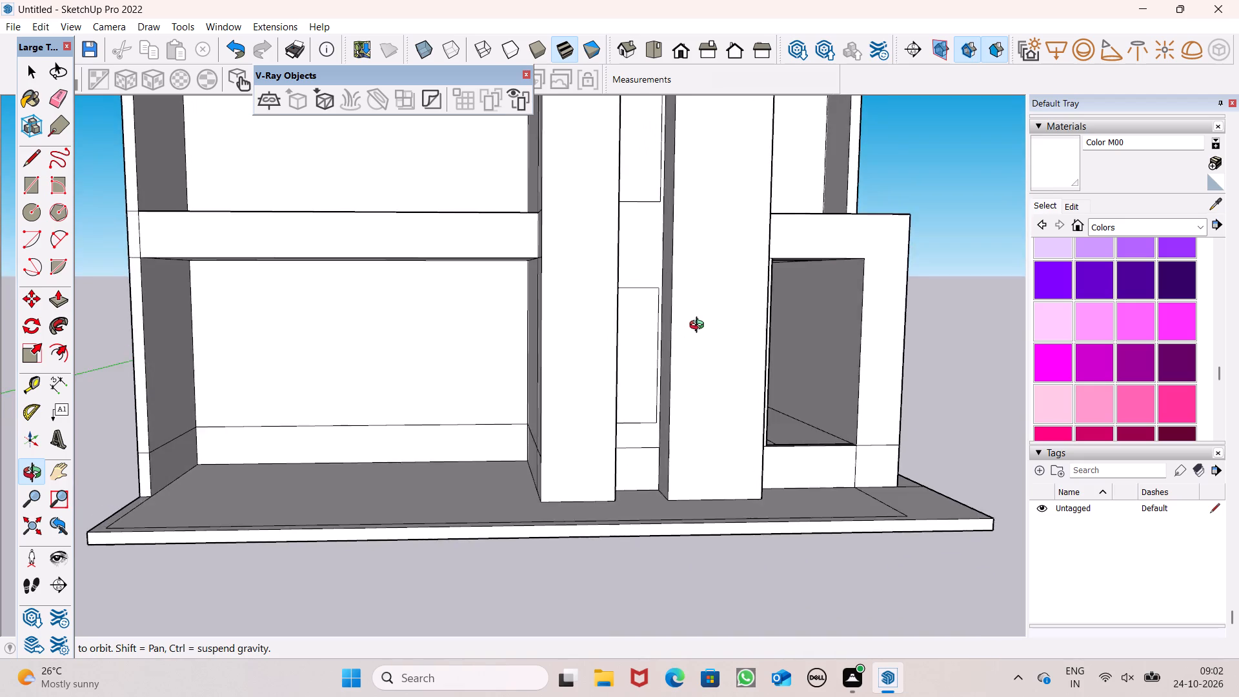
middle_drag(700, 327, 598, 373)
double_click(591, 381)
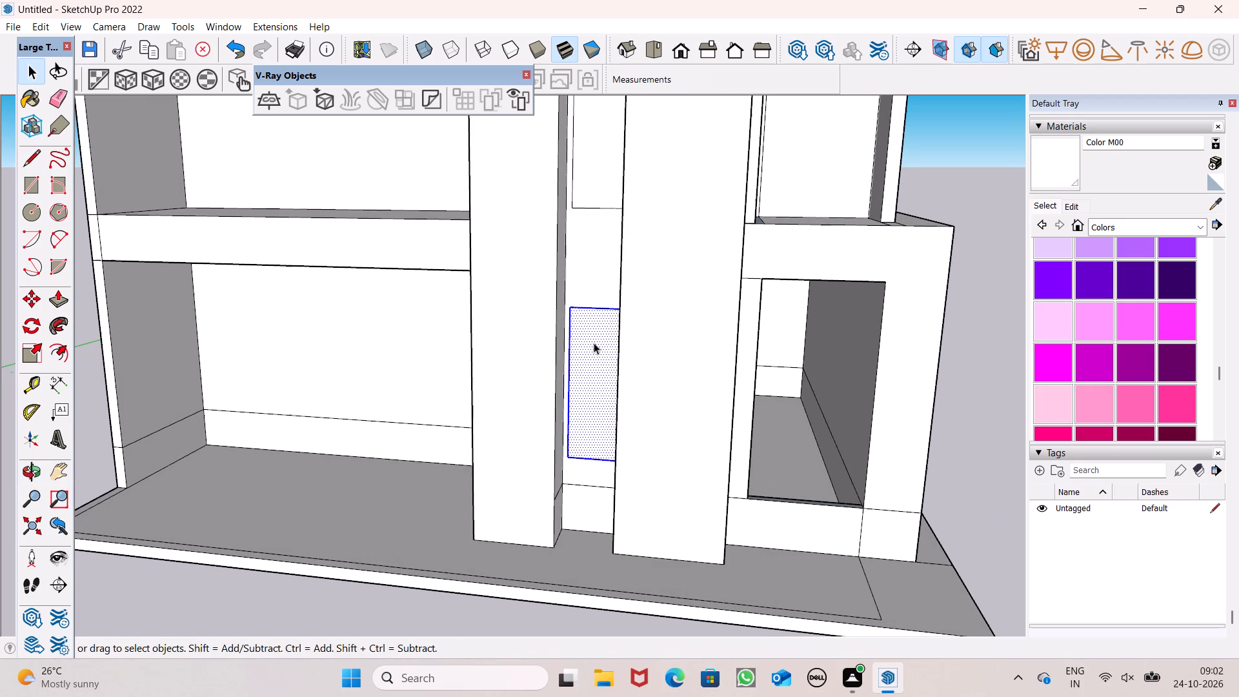
scroll(594, 343, up, 1)
key(m)
key(Return)
middle_drag(644, 347, 719, 351)
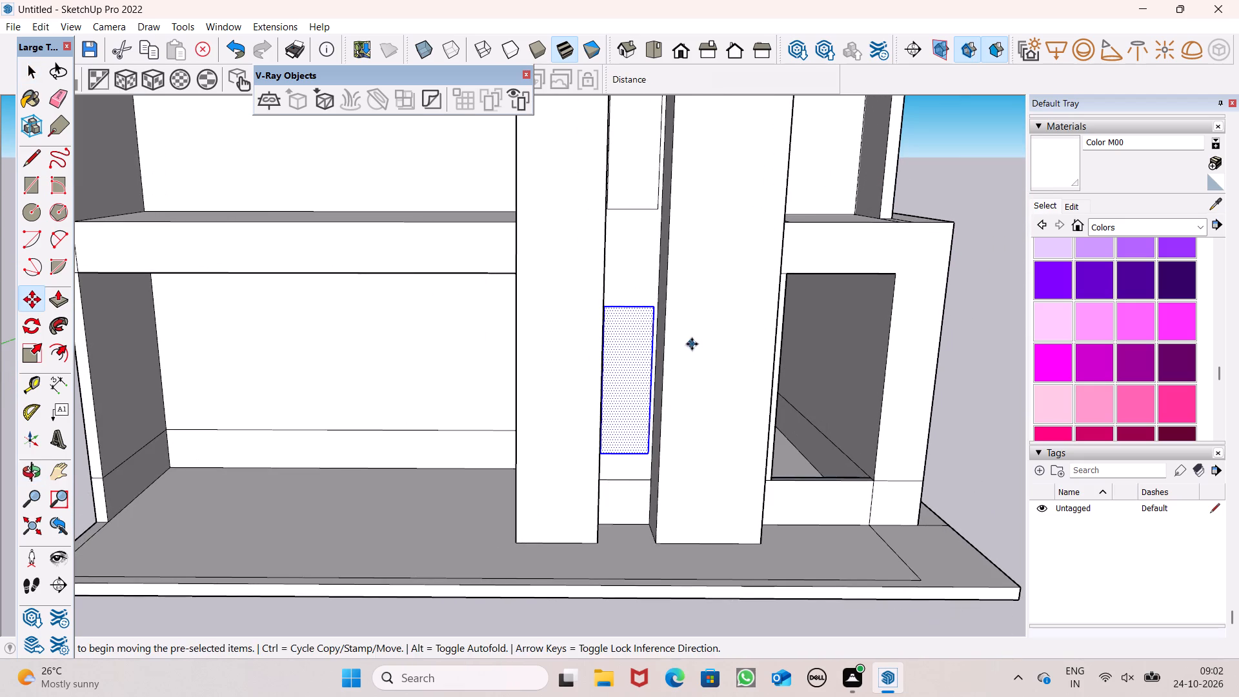
middle_drag(692, 347, 663, 391)
scroll(654, 390, up, 1)
drag(614, 374, 616, 355)
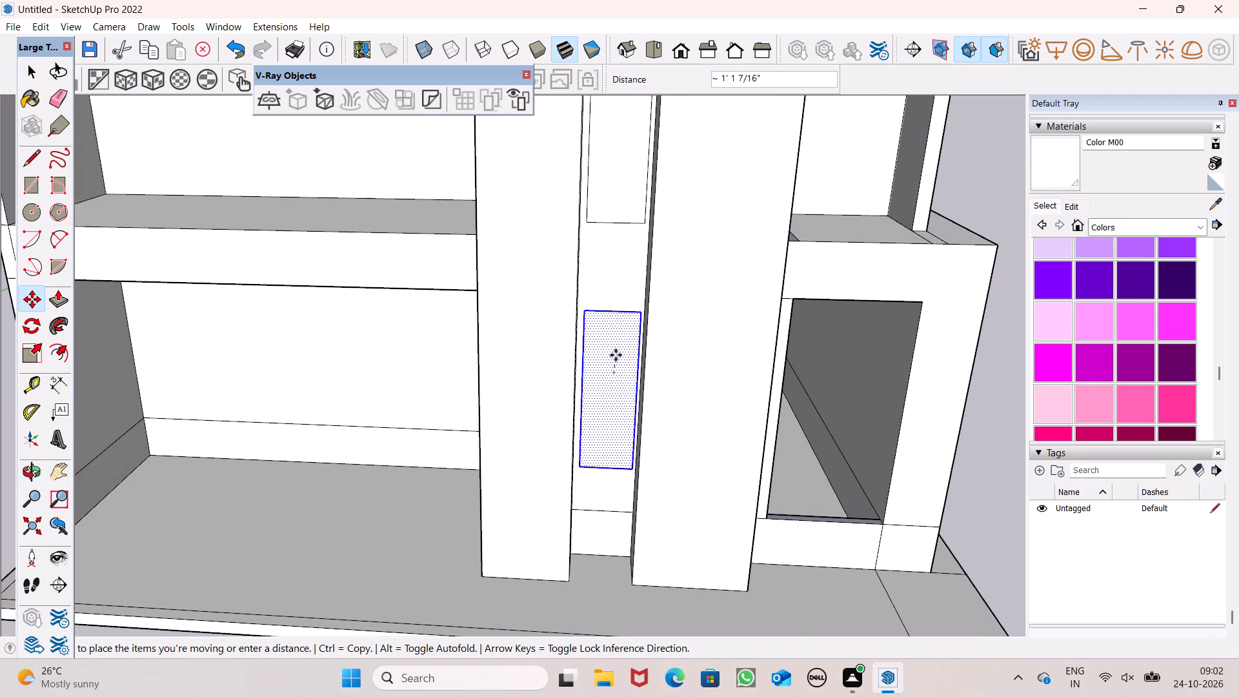
drag(616, 355, 616, 354)
scroll(554, 333, down, 5)
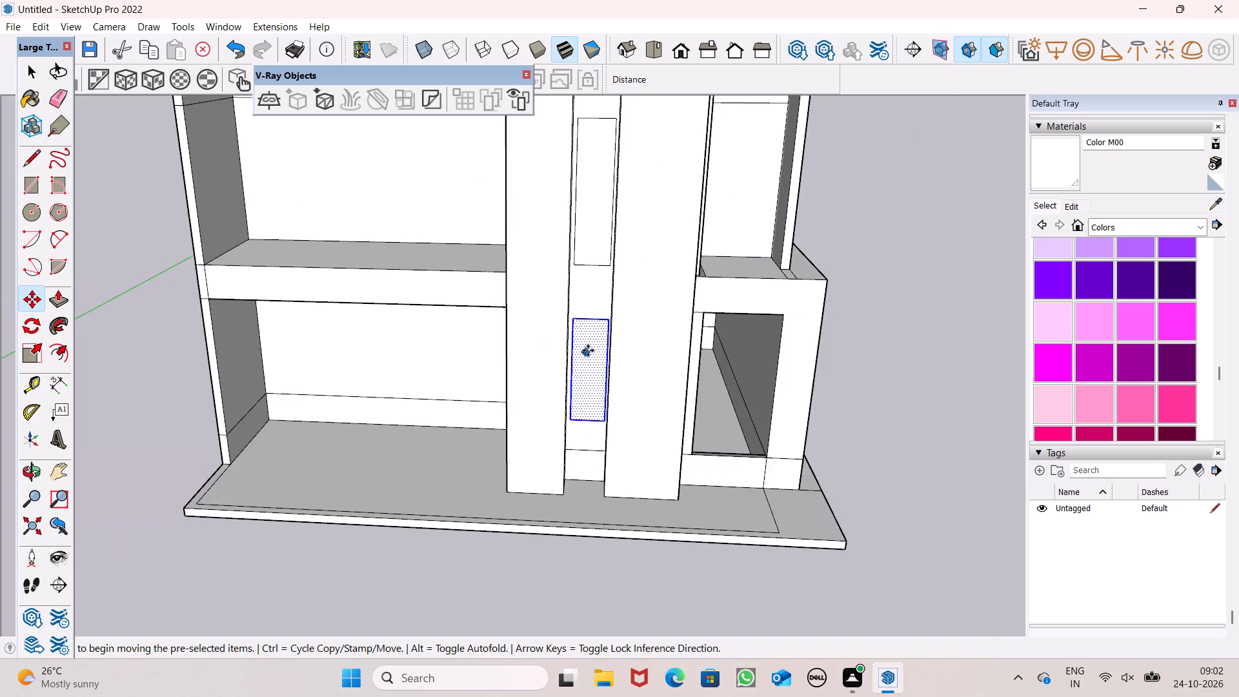
scroll(588, 350, up, 5)
drag(594, 347, 592, 340)
click(594, 340)
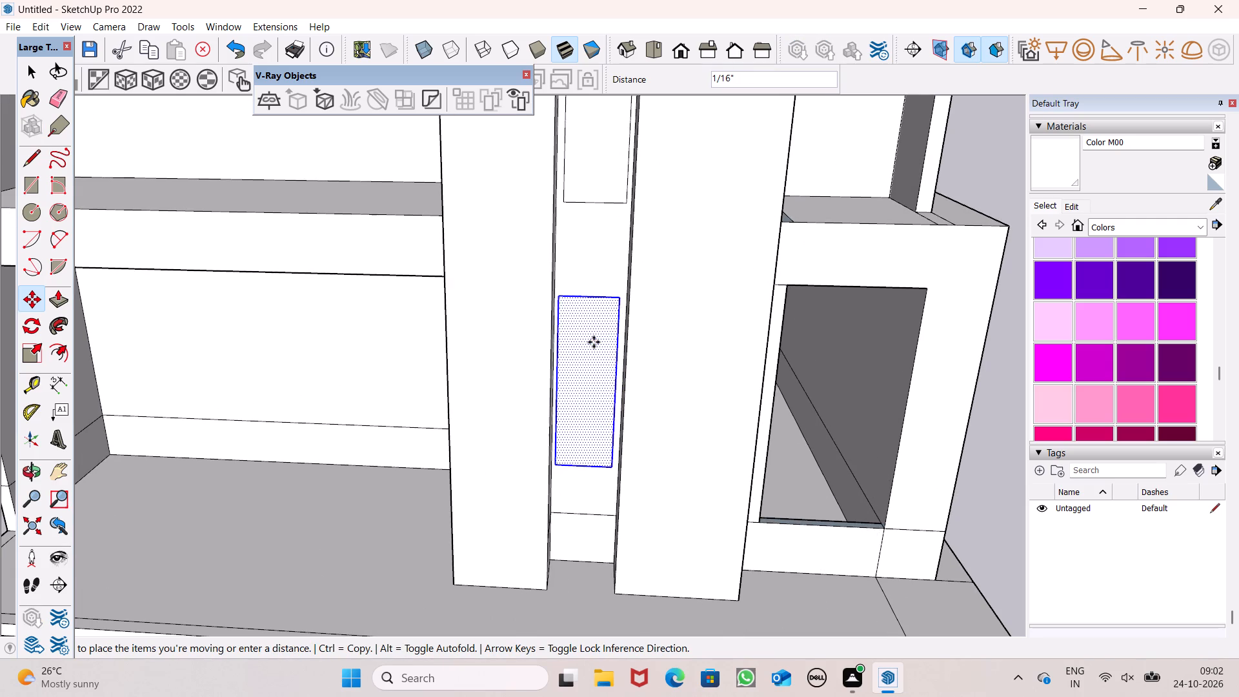
click(594, 342)
scroll(565, 318, down, 4)
key(space)
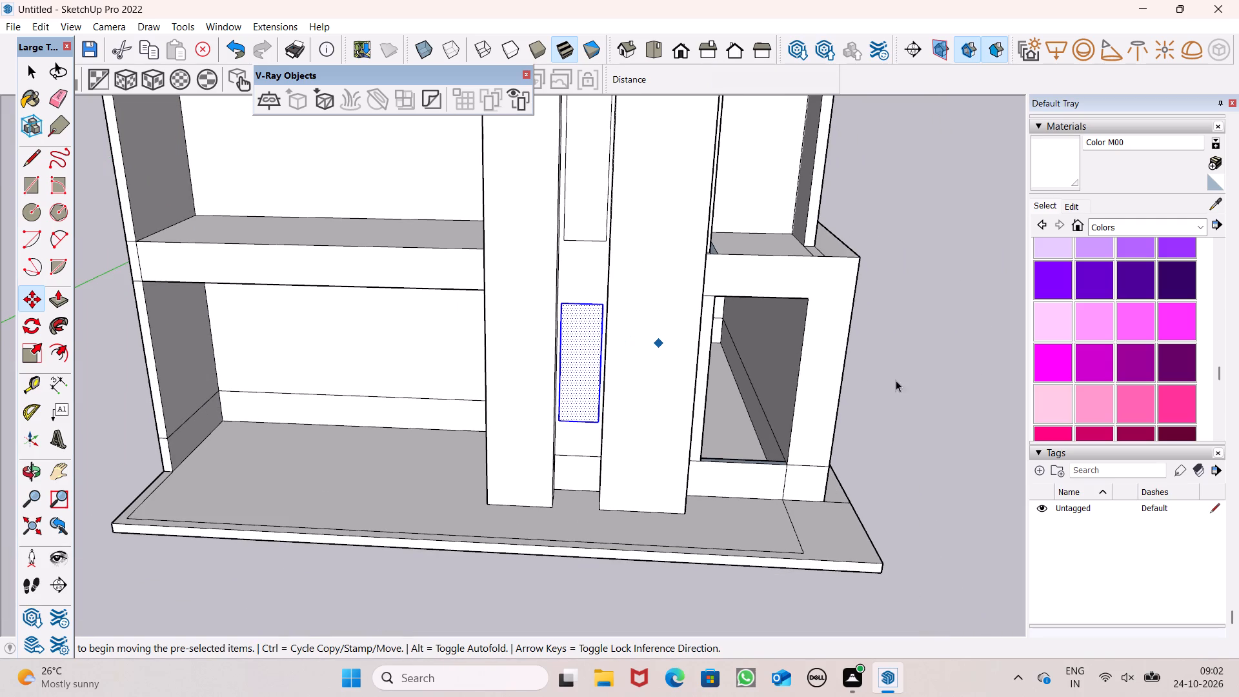
click(896, 381)
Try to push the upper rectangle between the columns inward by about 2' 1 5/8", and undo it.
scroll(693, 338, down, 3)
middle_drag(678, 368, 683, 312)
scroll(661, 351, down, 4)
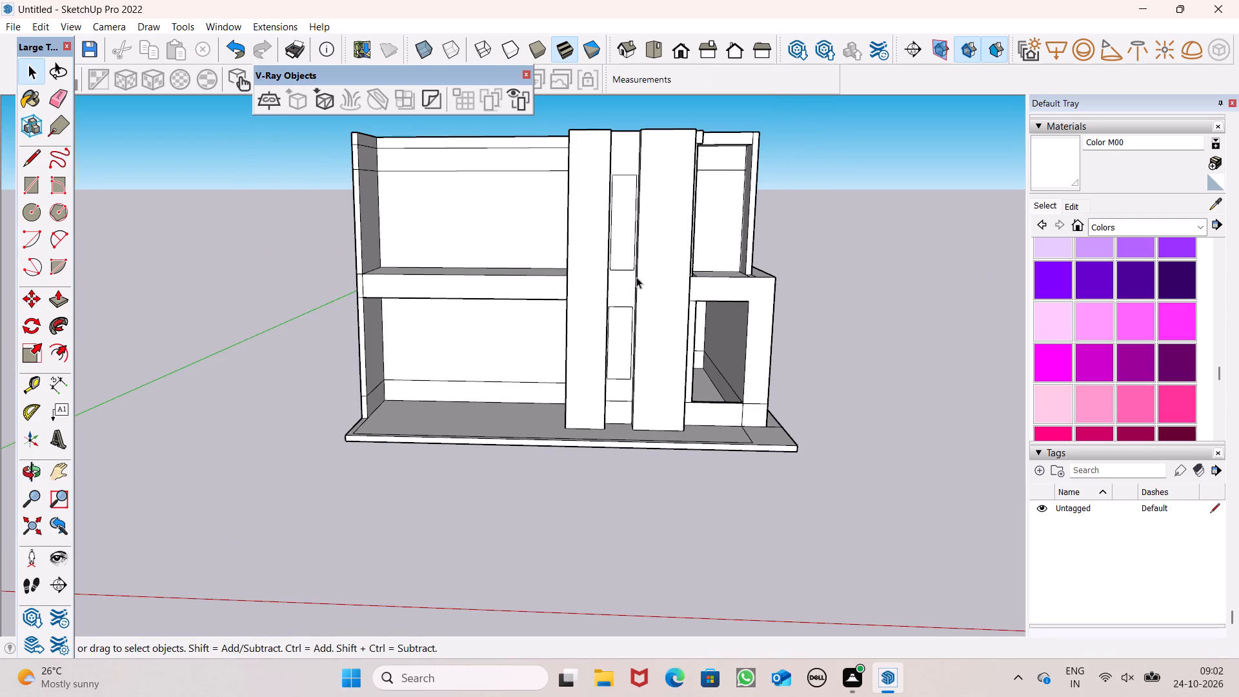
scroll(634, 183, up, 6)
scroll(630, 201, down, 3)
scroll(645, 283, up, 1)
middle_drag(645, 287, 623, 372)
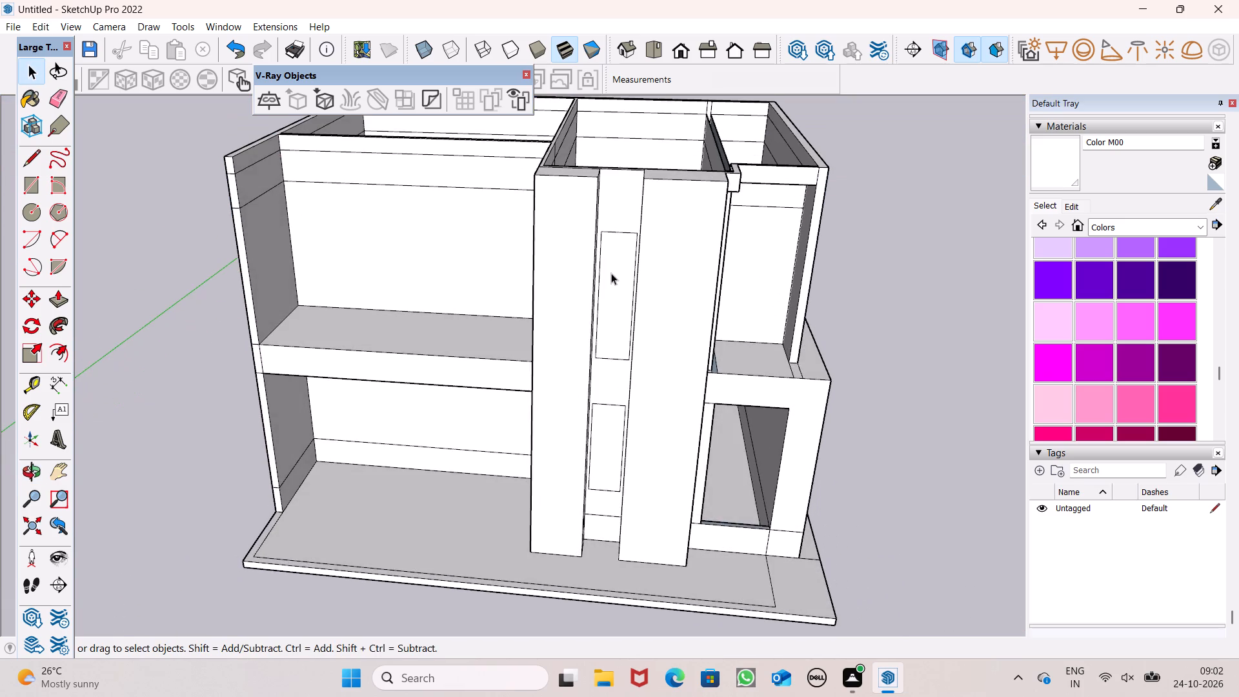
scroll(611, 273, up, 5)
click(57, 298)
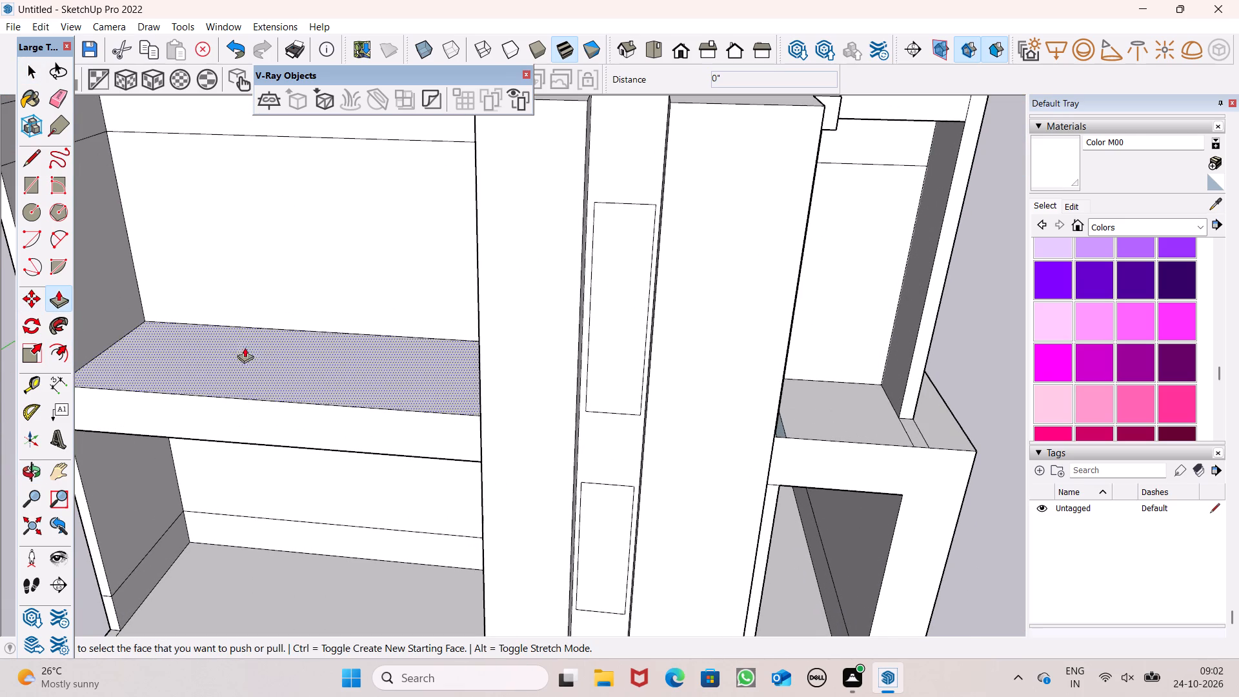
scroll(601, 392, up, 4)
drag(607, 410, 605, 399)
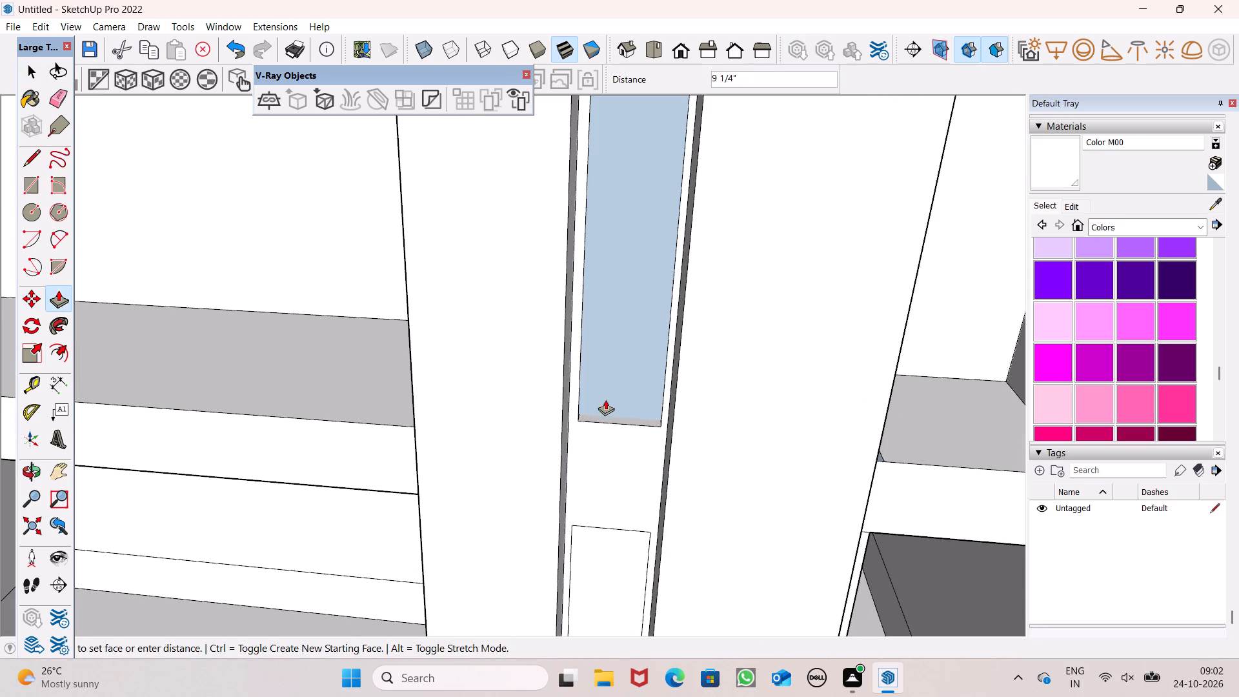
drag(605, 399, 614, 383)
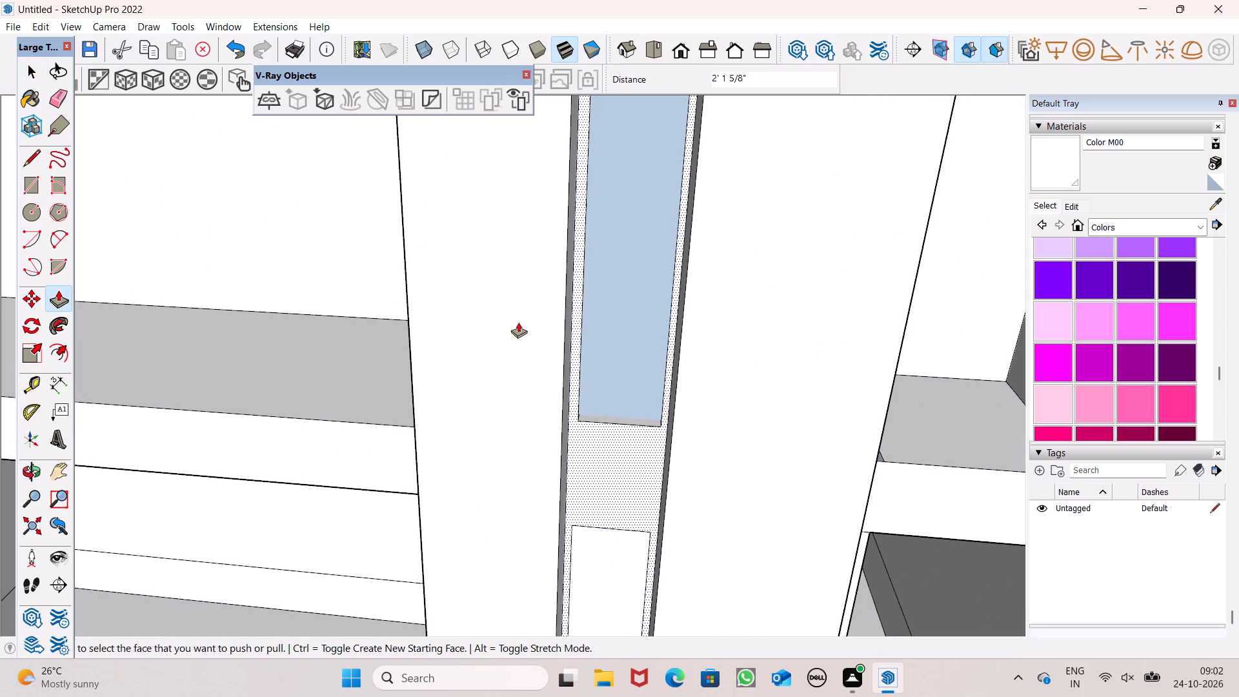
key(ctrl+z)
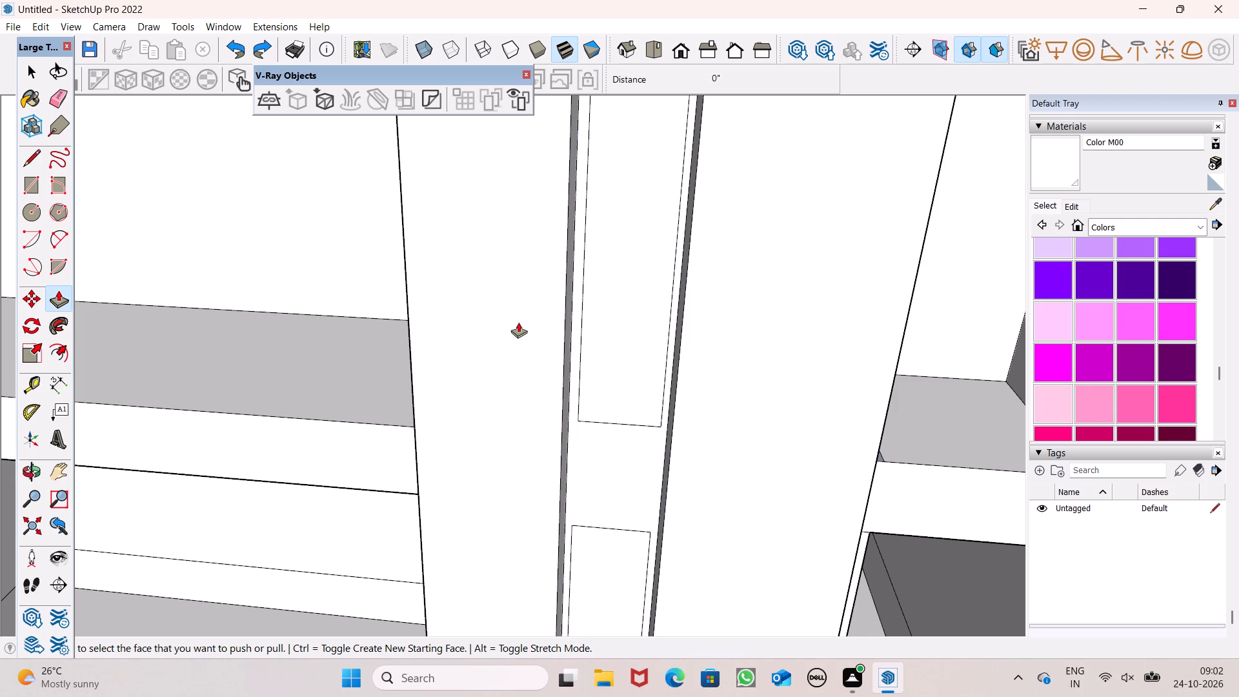
Push the ground-floor rectangle between the columns 6" through the wall to cut an opening.
scroll(606, 346, down, 11)
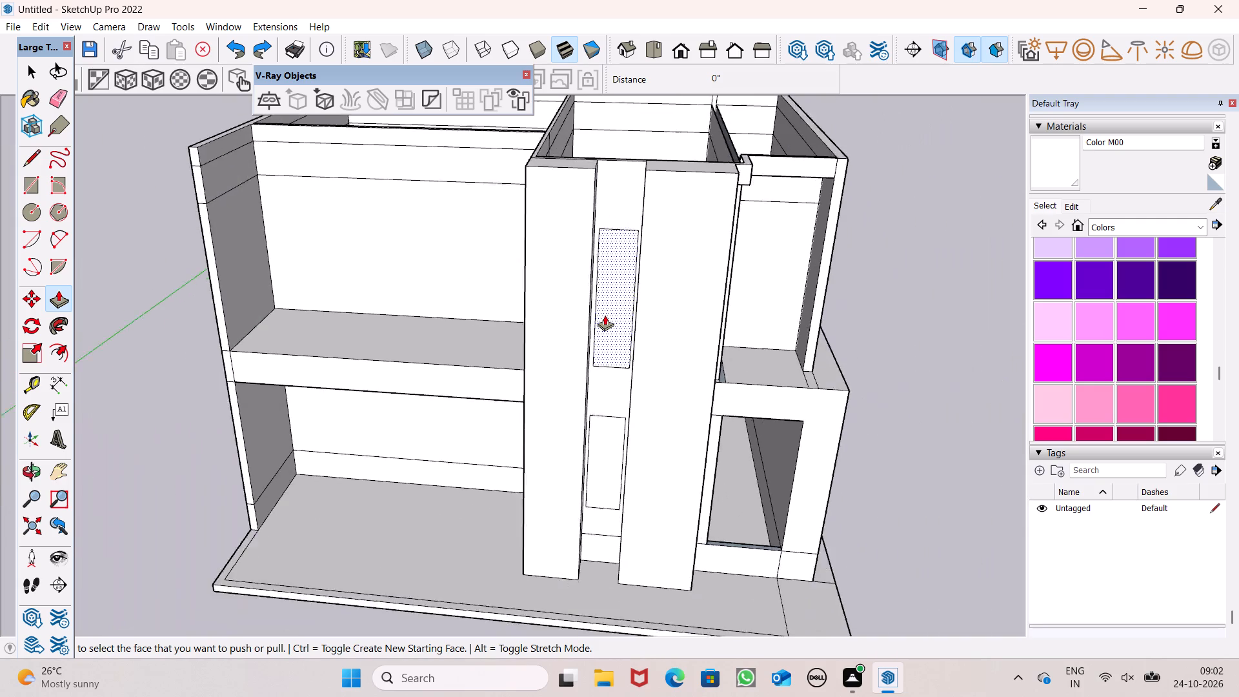
scroll(605, 315, down, 1)
middle_drag(672, 419, 712, 452)
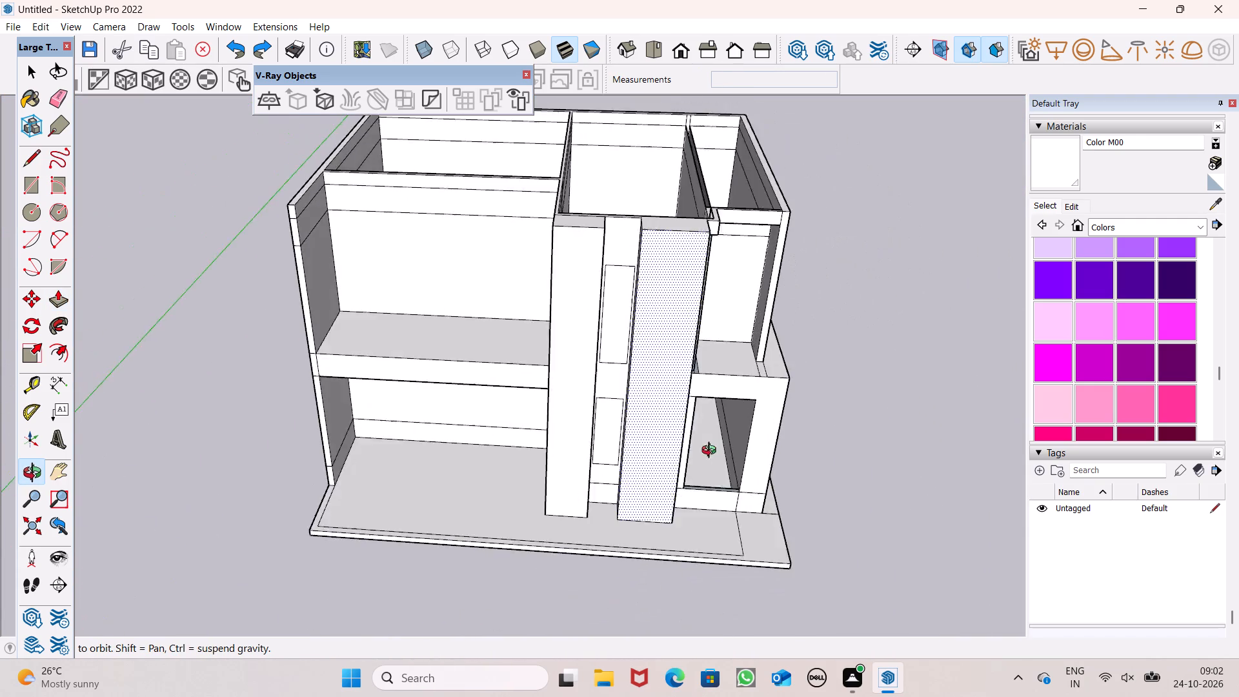
middle_drag(712, 452, 700, 413)
scroll(665, 393, down, 3)
scroll(597, 389, up, 2)
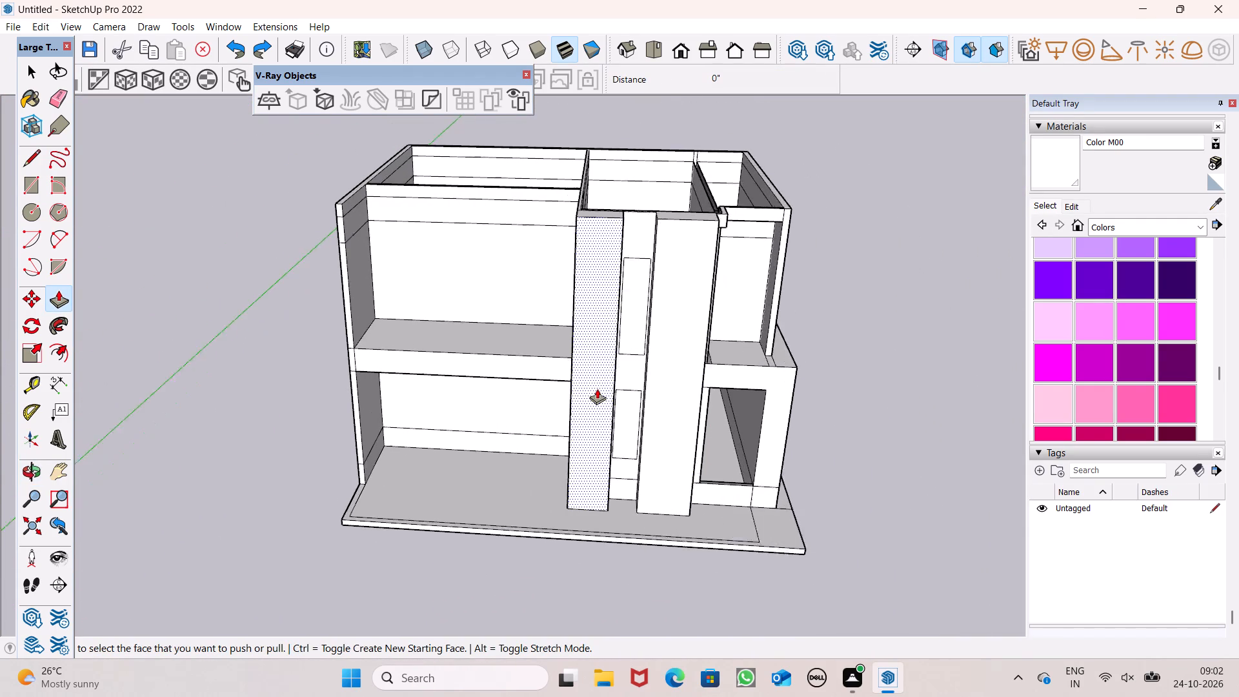
scroll(597, 389, up, 2)
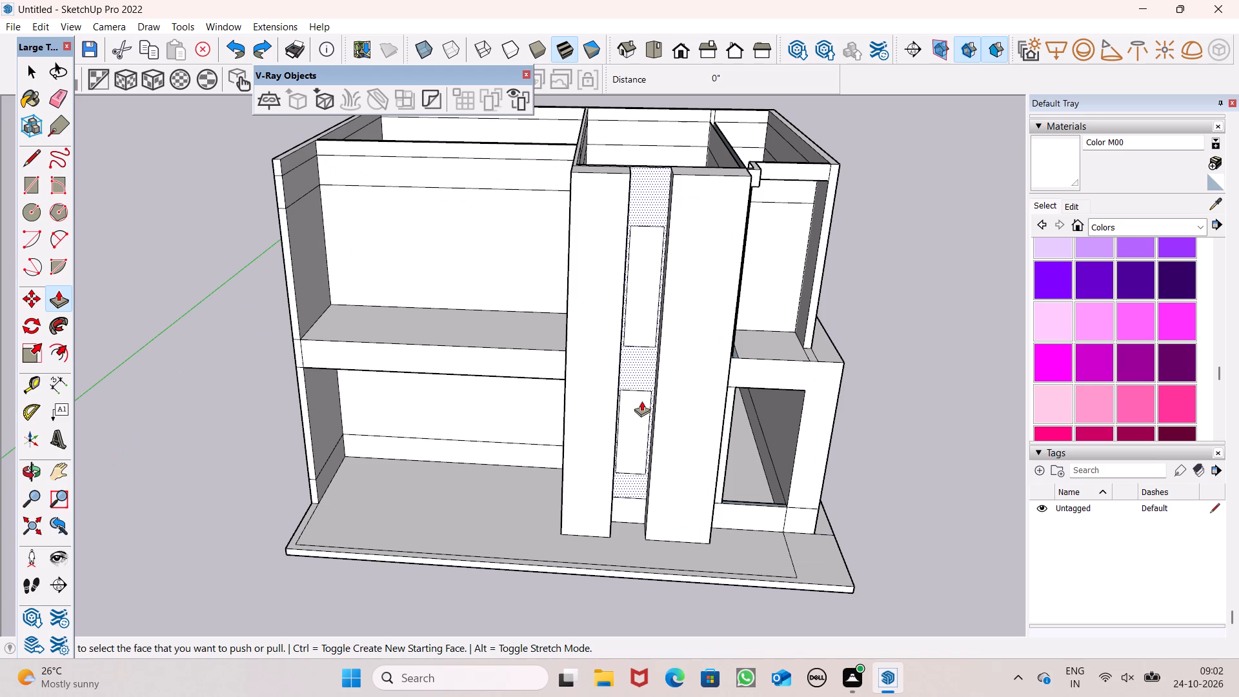
scroll(638, 480, up, 8)
scroll(685, 418, down, 4)
middle_drag(687, 420, 689, 455)
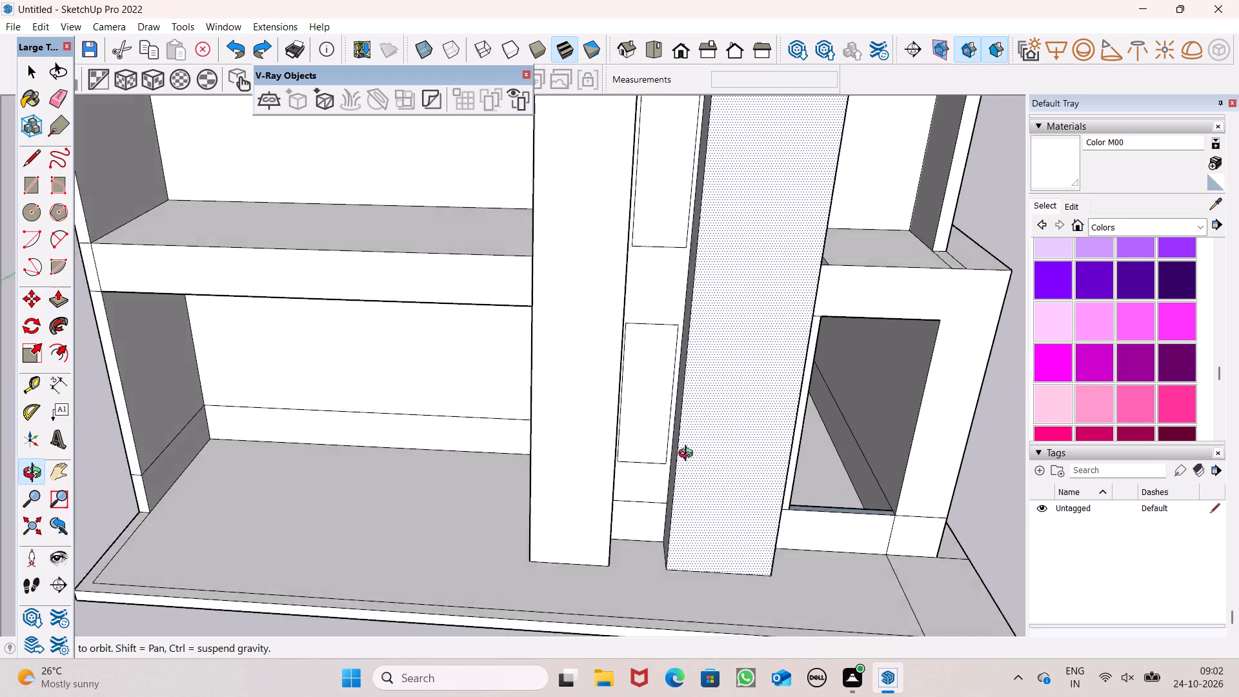
middle_drag(689, 455, 672, 488)
scroll(672, 488, up, 13)
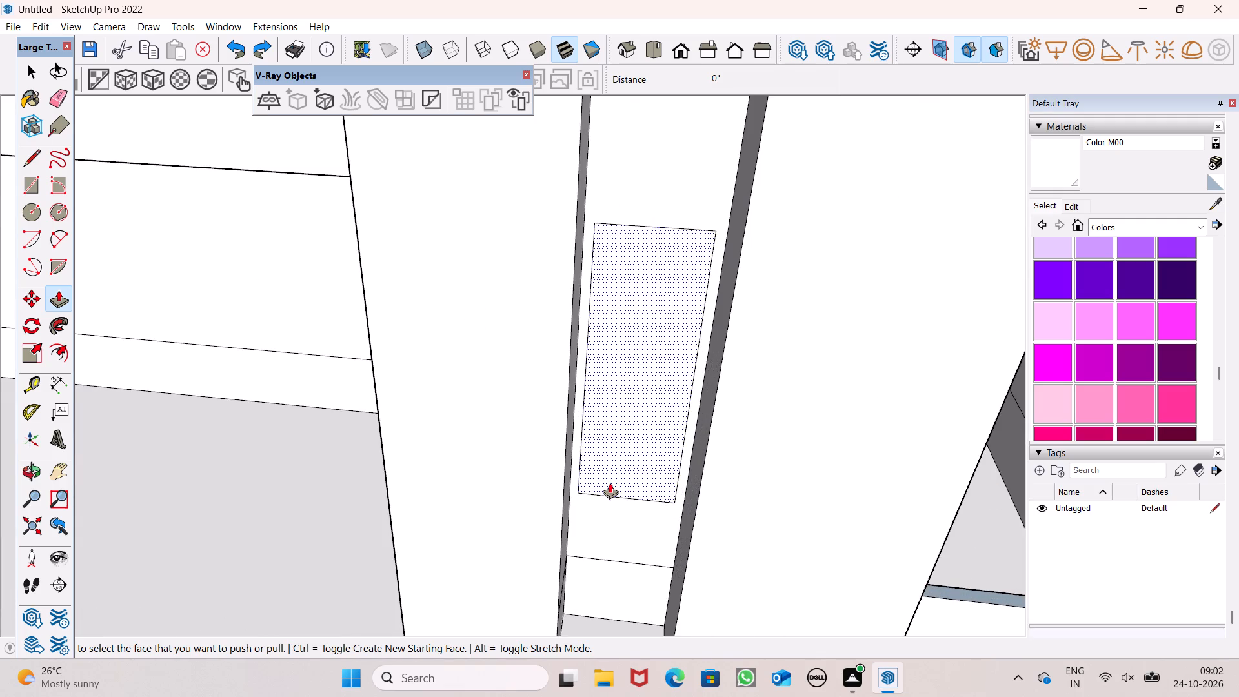
drag(610, 483, 643, 448)
Push the upper rectangle between the columns 6" through the wall to cut an opening.
scroll(628, 345, down, 8)
middle_drag(607, 436, 716, 208)
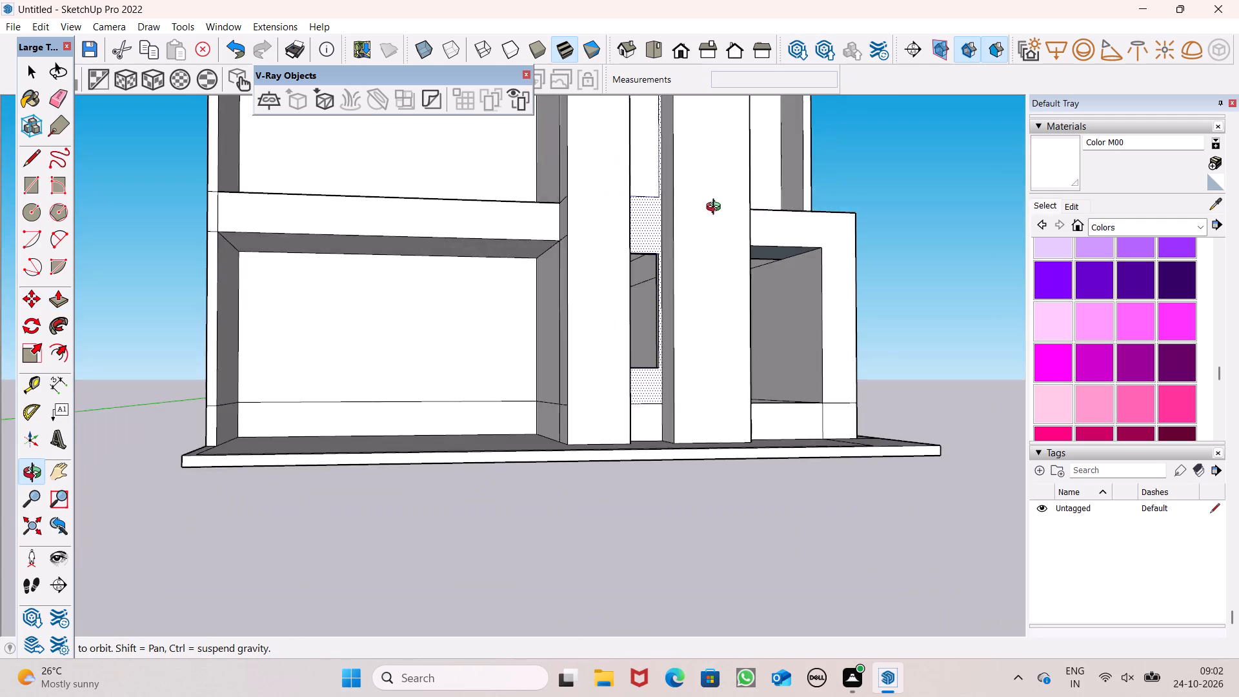
middle_drag(716, 208, 538, 245)
scroll(539, 387, down, 6)
scroll(603, 287, up, 1)
middle_drag(603, 287, 670, 452)
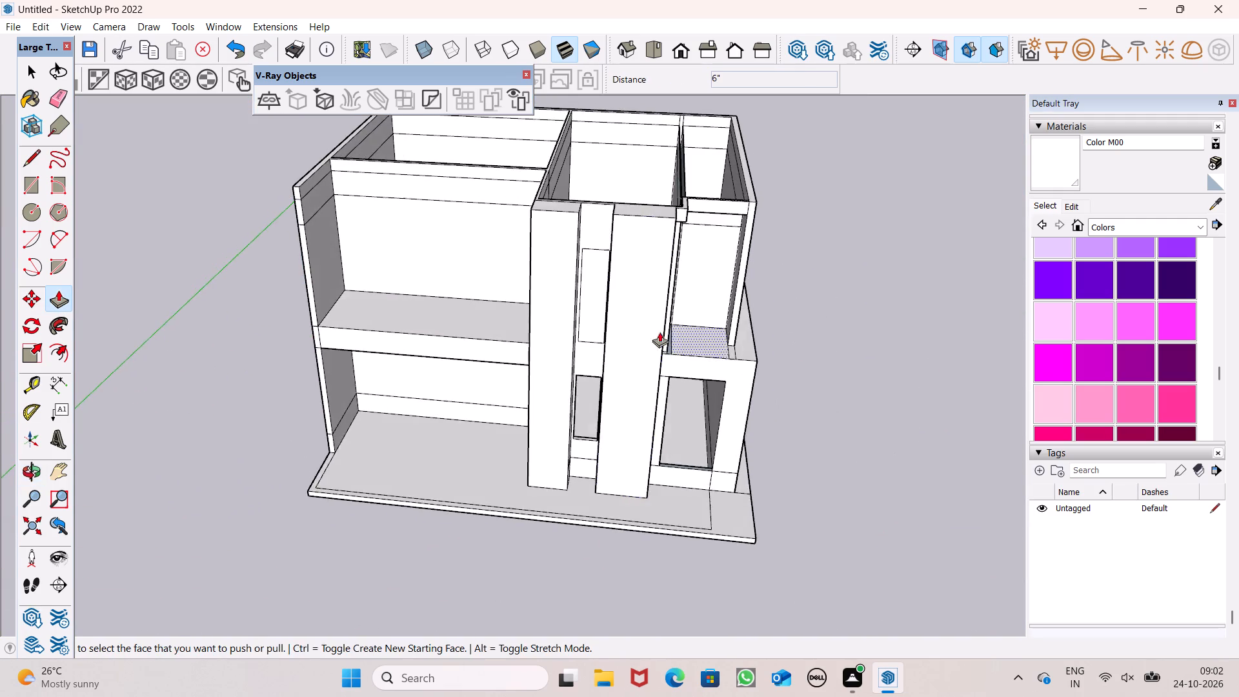
scroll(632, 312, up, 7)
middle_drag(599, 325, 640, 298)
scroll(603, 307, up, 7)
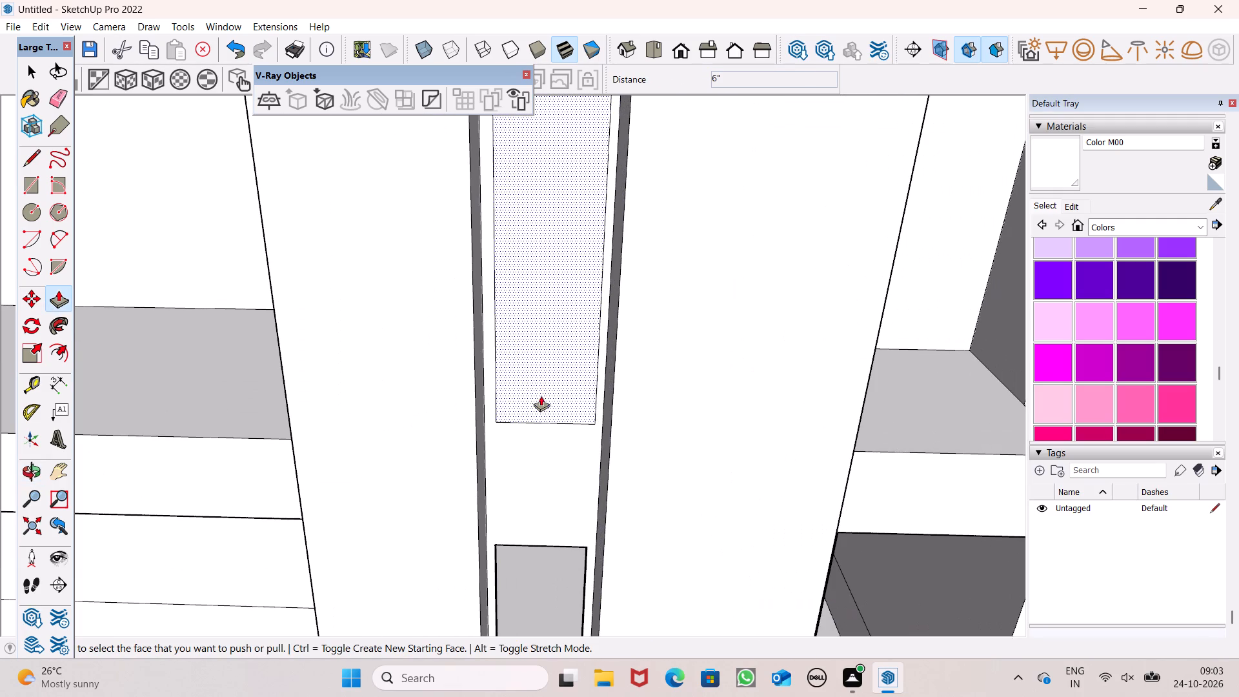
drag(532, 409, 556, 372)
Examine the two new openings and the house from above, the front and the side.
scroll(556, 291, down, 8)
scroll(571, 358, up, 1)
middle_drag(571, 358, 417, 598)
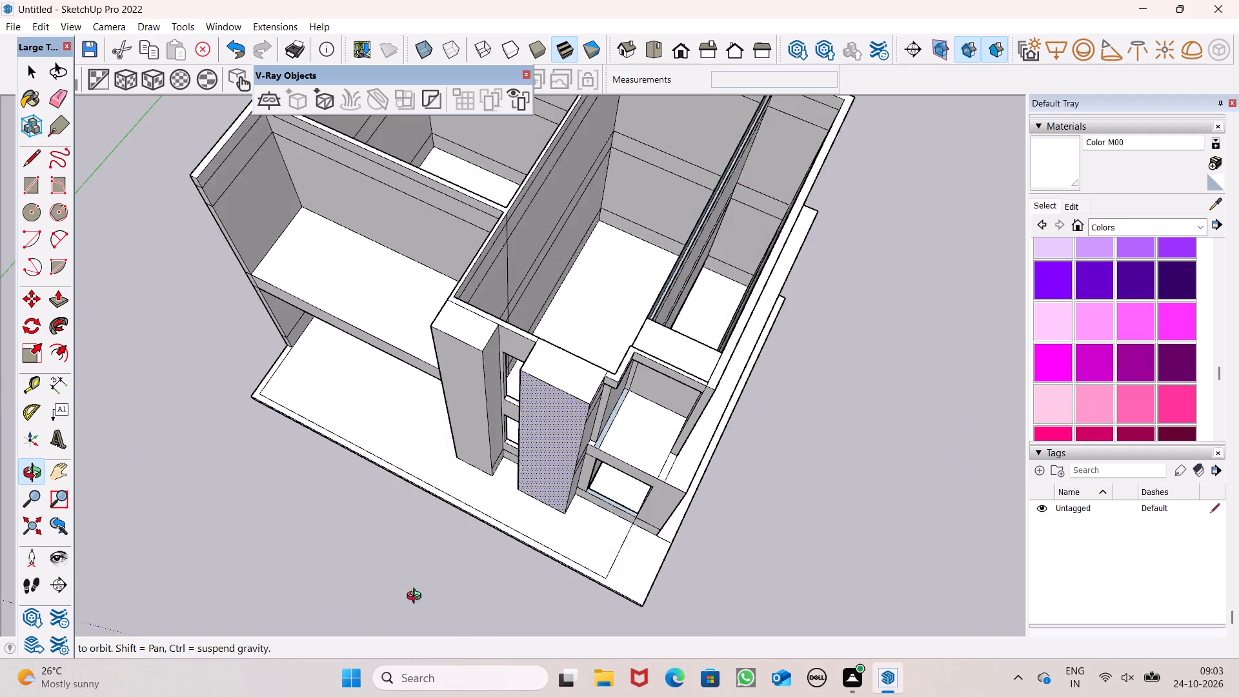
middle_drag(417, 598, 436, 573)
scroll(417, 598, up, 1)
scroll(562, 320, down, 3)
middle_drag(530, 370, 273, 252)
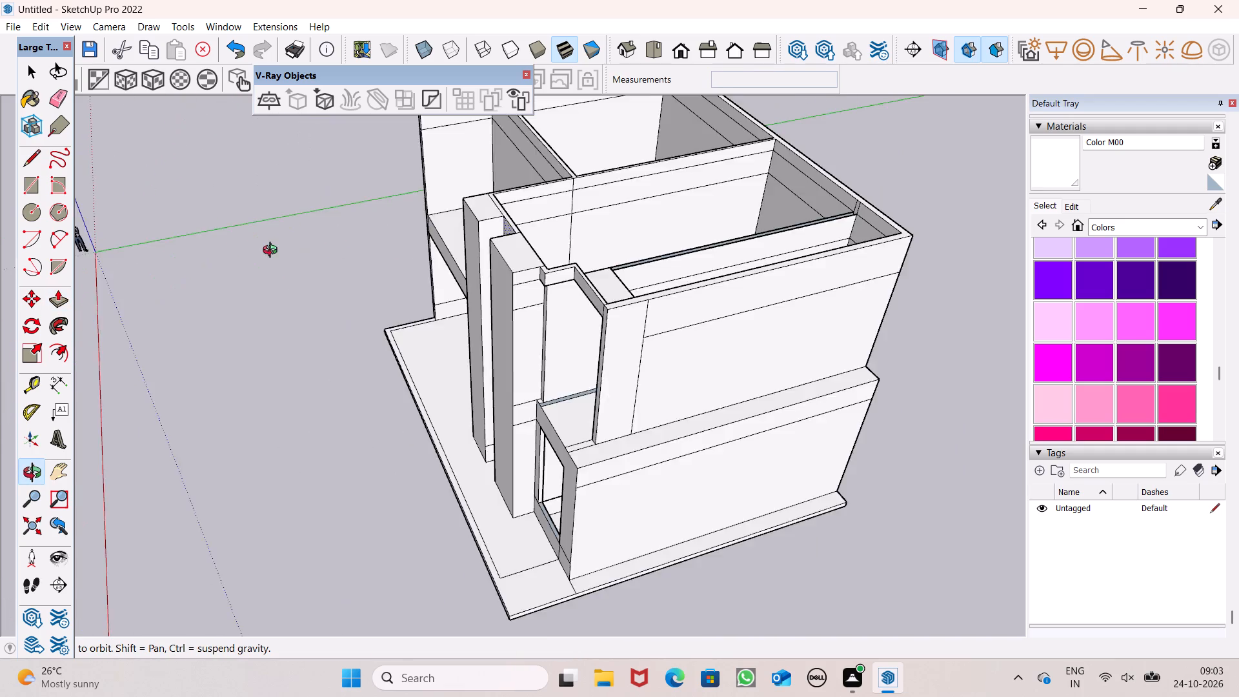
middle_drag(273, 252, 617, 130)
scroll(613, 130, up, 1)
middle_drag(544, 390, 741, 311)
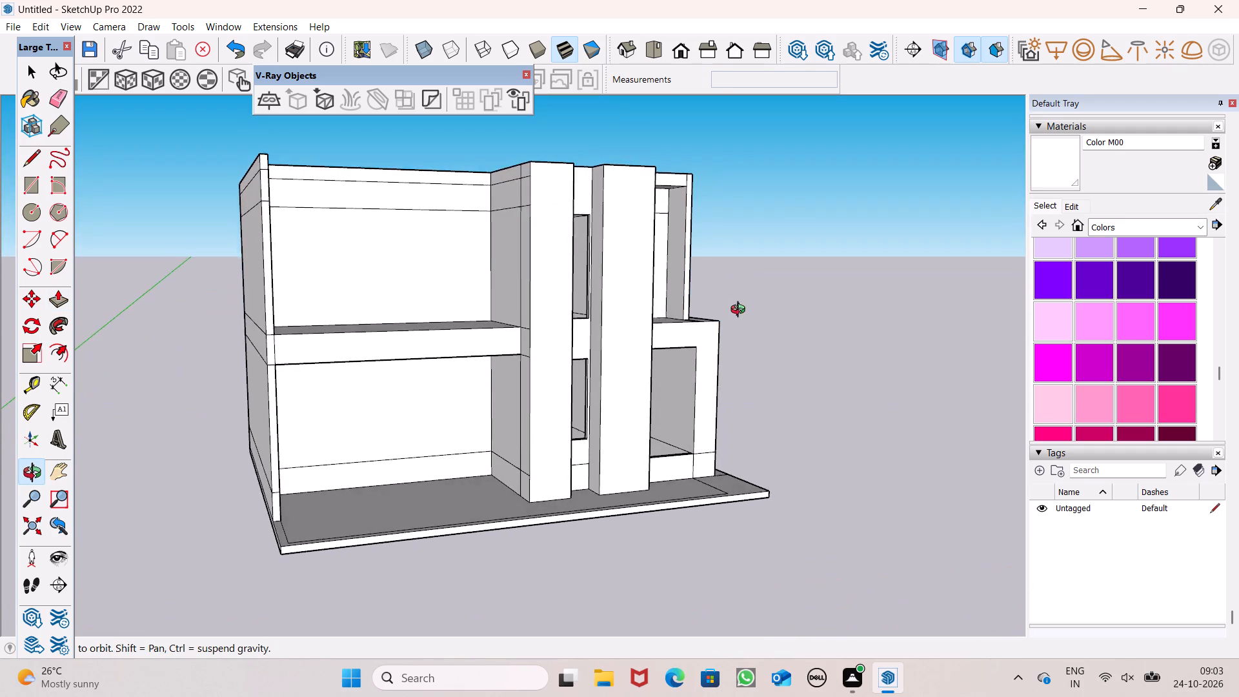
middle_drag(741, 311, 741, 311)
scroll(674, 256, down, 3)
middle_drag(619, 312, 106, 514)
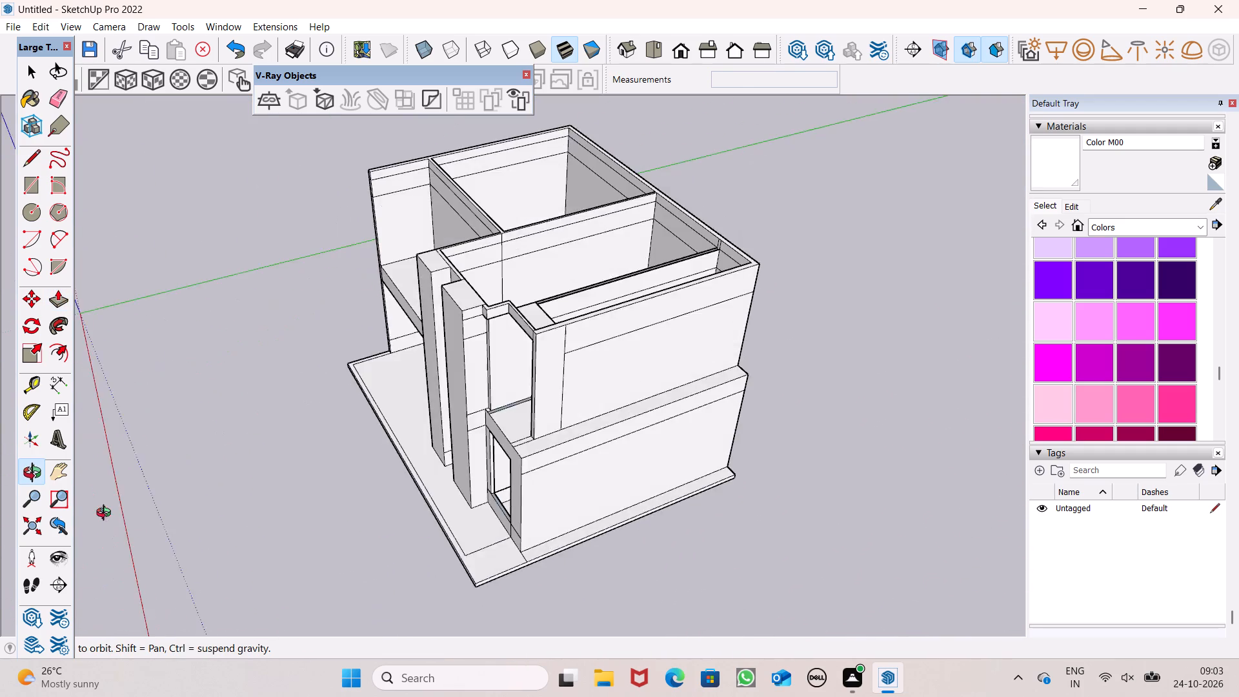
middle_drag(106, 514, 259, 478)
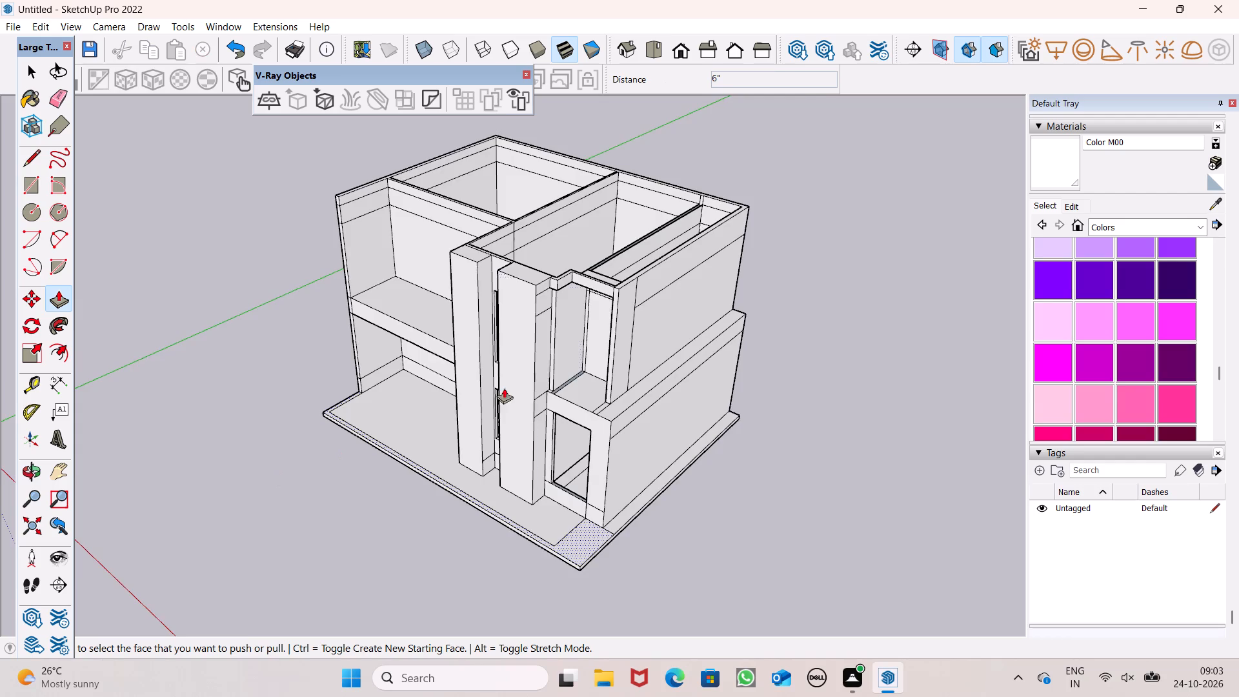
Paint the blue-grey strip along the inner edge of the small upper-floor balcony with Color M00.
scroll(665, 345, up, 7)
scroll(552, 433, down, 1)
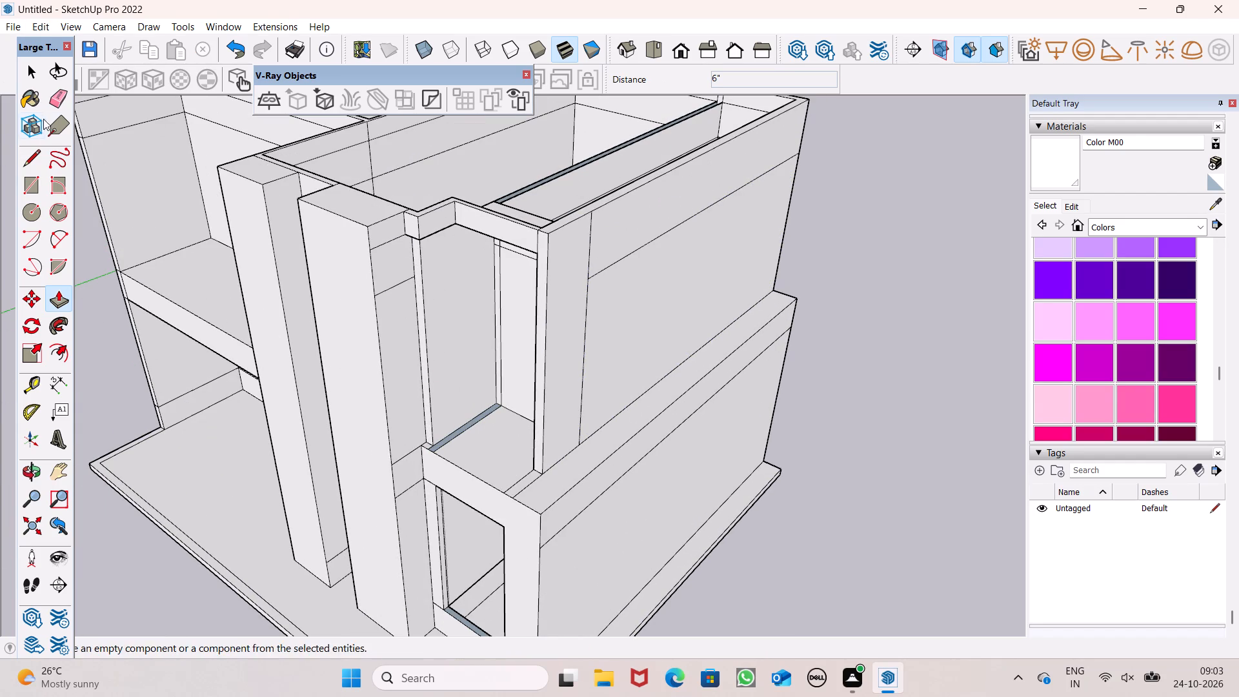
click(1043, 171)
scroll(443, 421, up, 6)
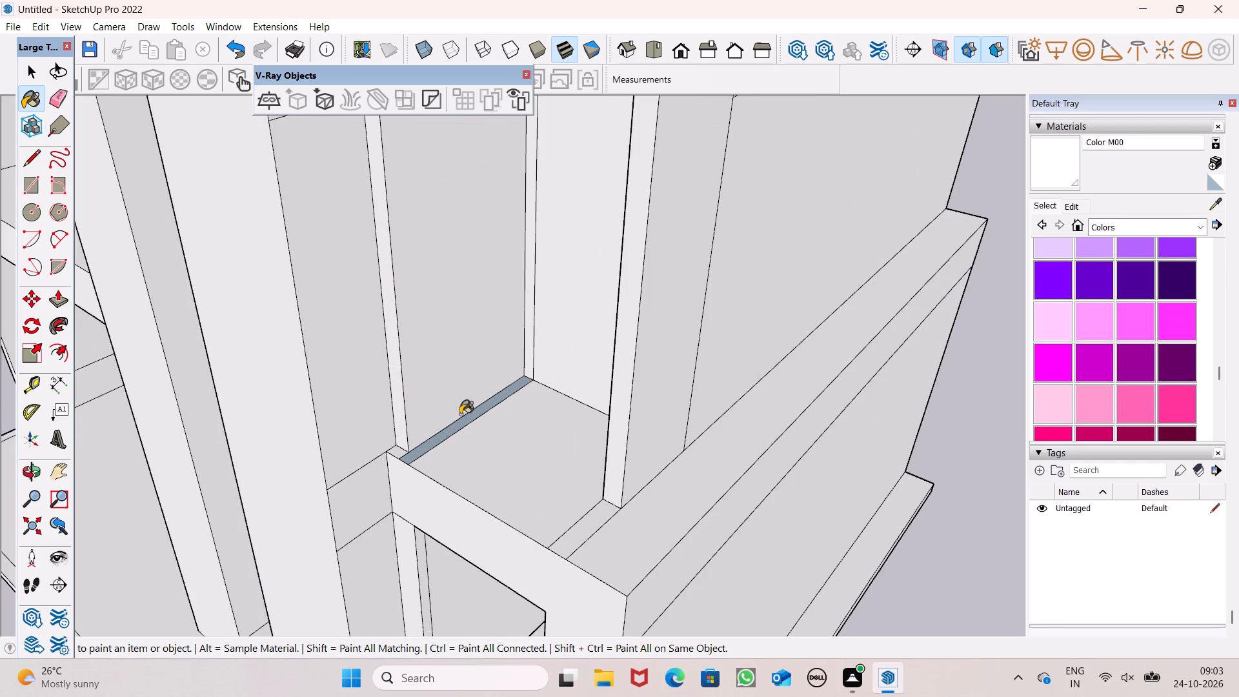
click(463, 425)
Examine the house interior from above and behind, including the inner side of the wall with the two openings.
scroll(678, 352, down, 5)
middle_drag(674, 414, 868, 409)
scroll(694, 303, down, 4)
middle_drag(654, 383, 288, 543)
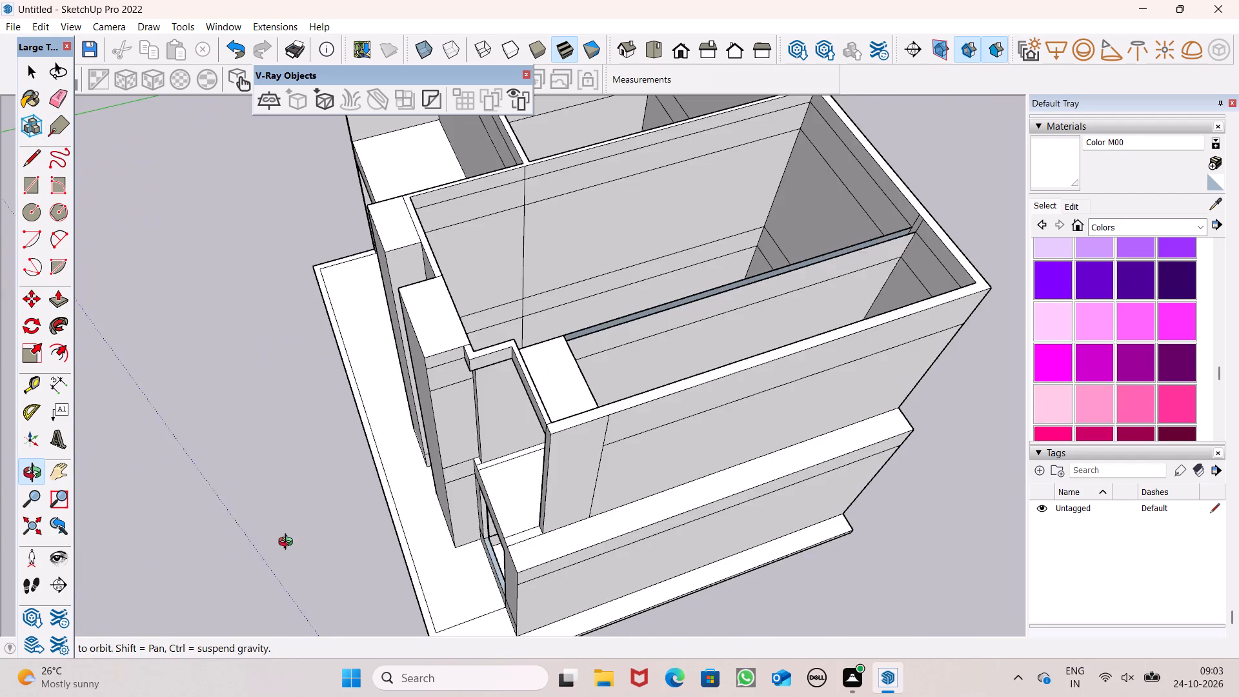
middle_drag(288, 543, 287, 540)
scroll(454, 309, down, 4)
middle_drag(482, 334, 399, 536)
scroll(399, 536, up, 1)
scroll(559, 483, up, 6)
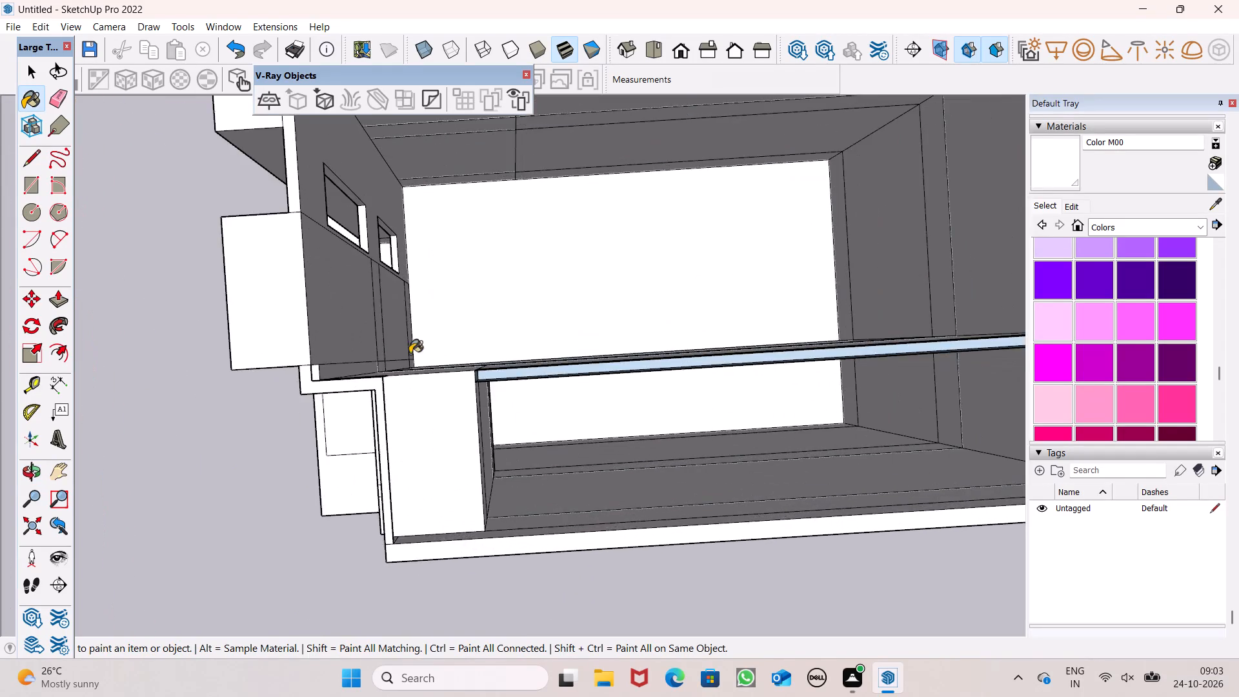
scroll(362, 360, down, 5)
middle_drag(374, 405, 303, 280)
scroll(320, 258, down, 4)
middle_drag(346, 299, 65, 244)
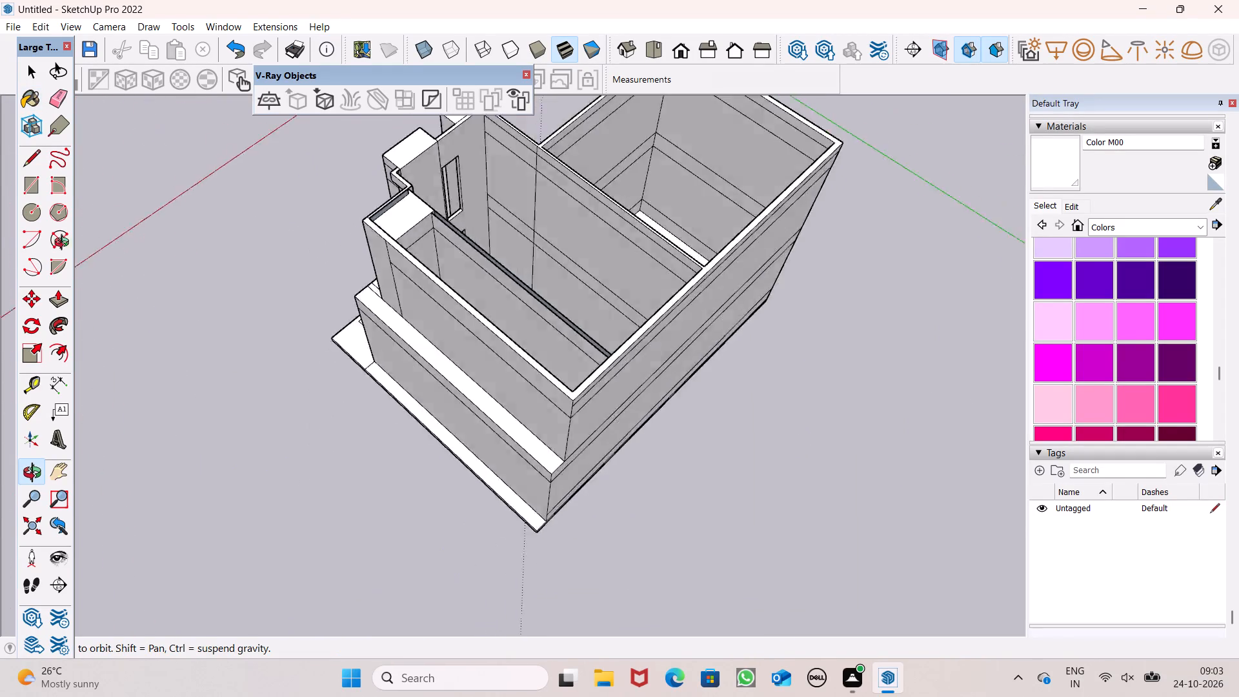
middle_drag(65, 244, 0, 190)
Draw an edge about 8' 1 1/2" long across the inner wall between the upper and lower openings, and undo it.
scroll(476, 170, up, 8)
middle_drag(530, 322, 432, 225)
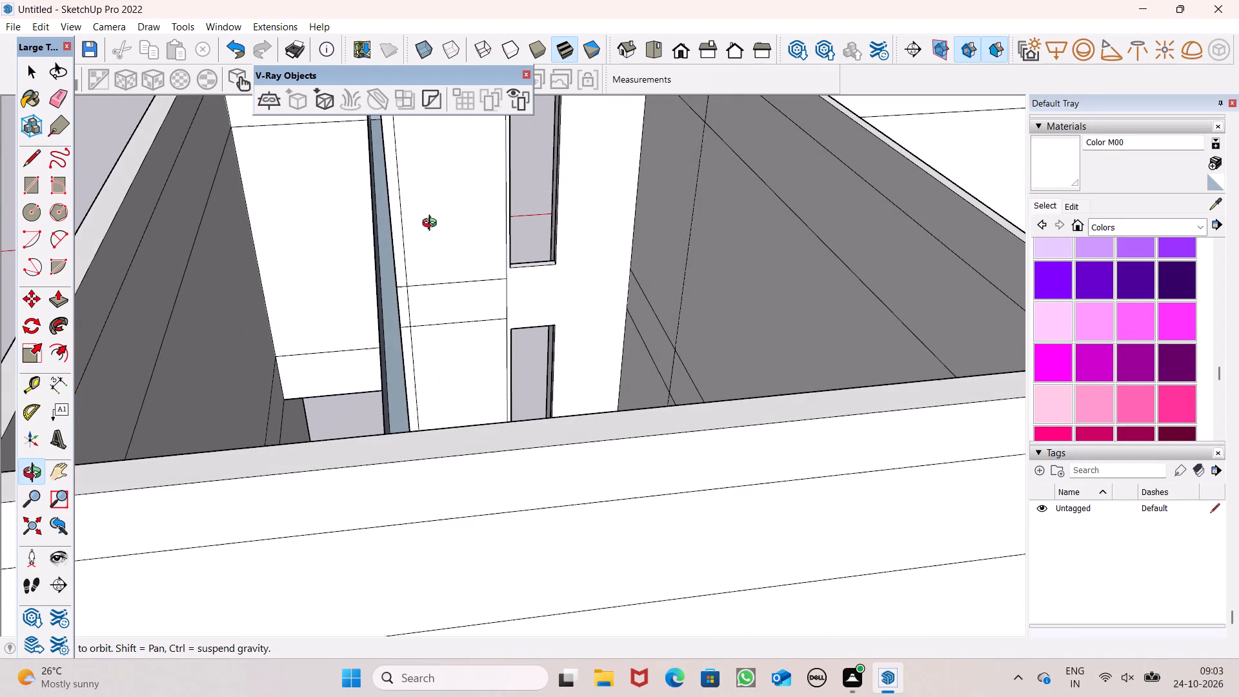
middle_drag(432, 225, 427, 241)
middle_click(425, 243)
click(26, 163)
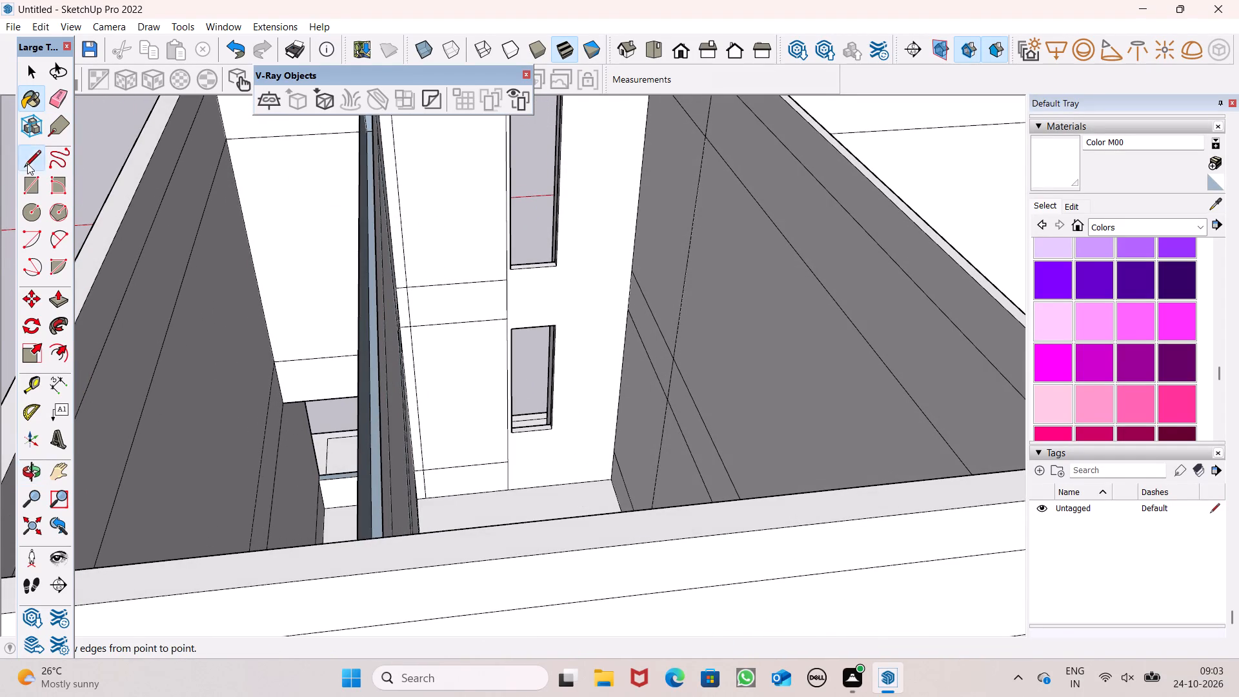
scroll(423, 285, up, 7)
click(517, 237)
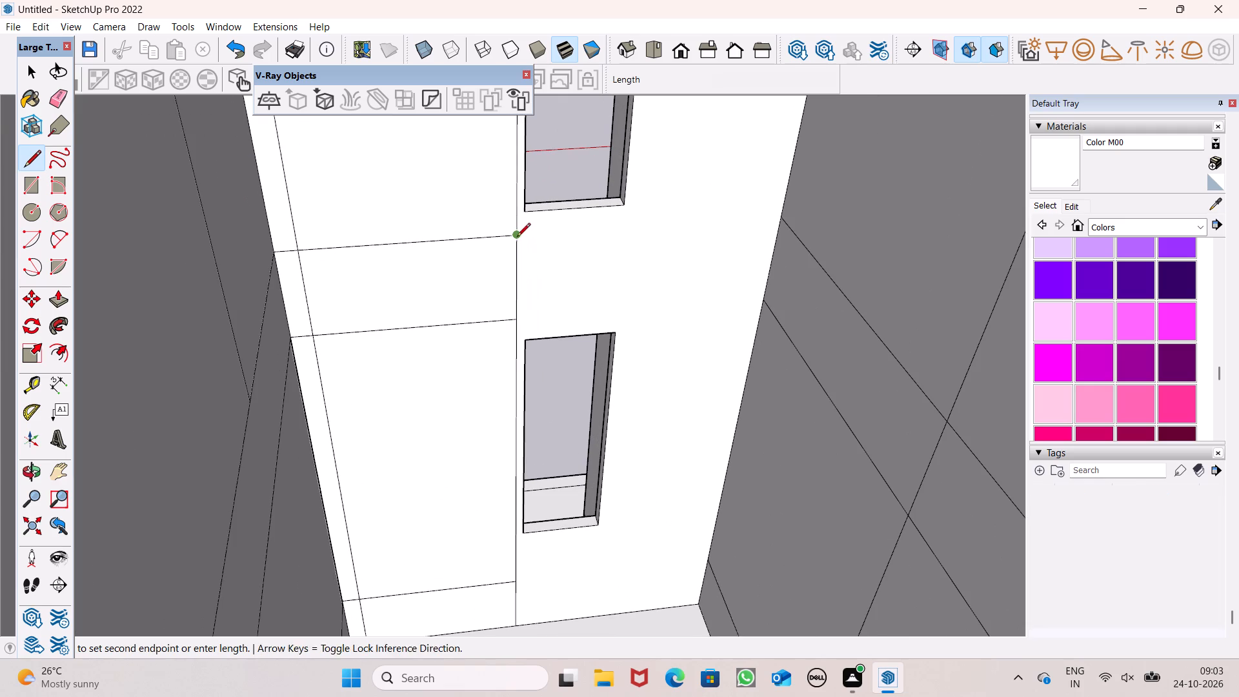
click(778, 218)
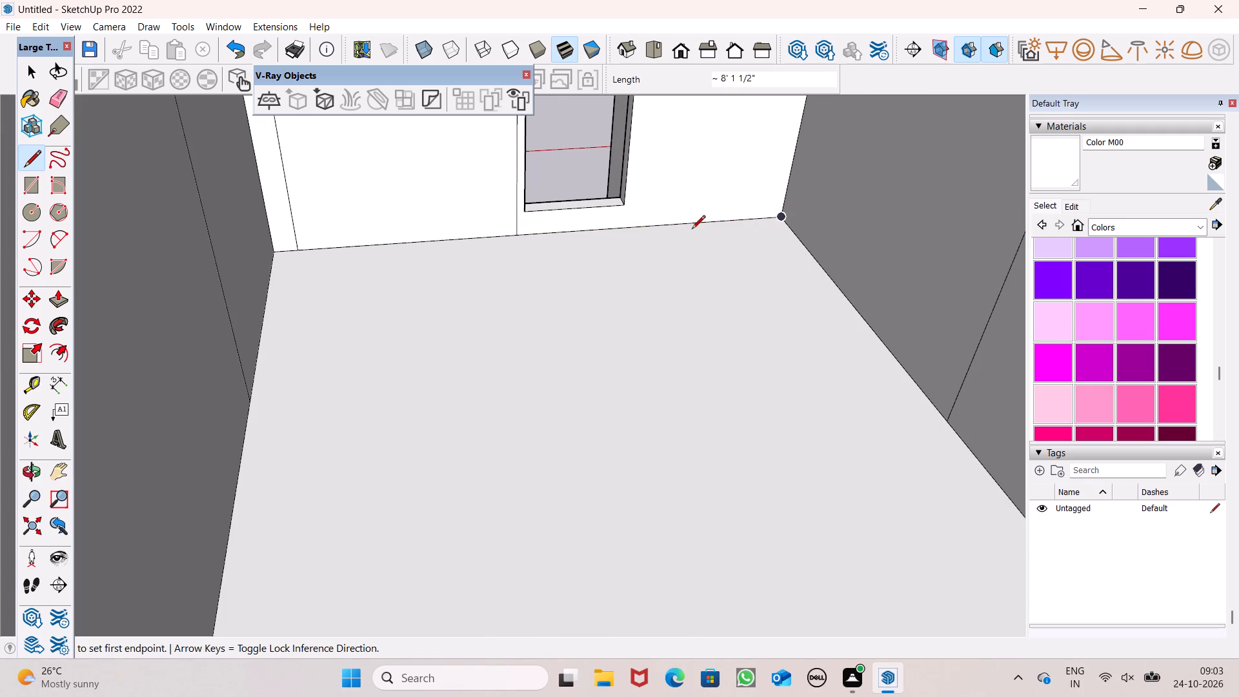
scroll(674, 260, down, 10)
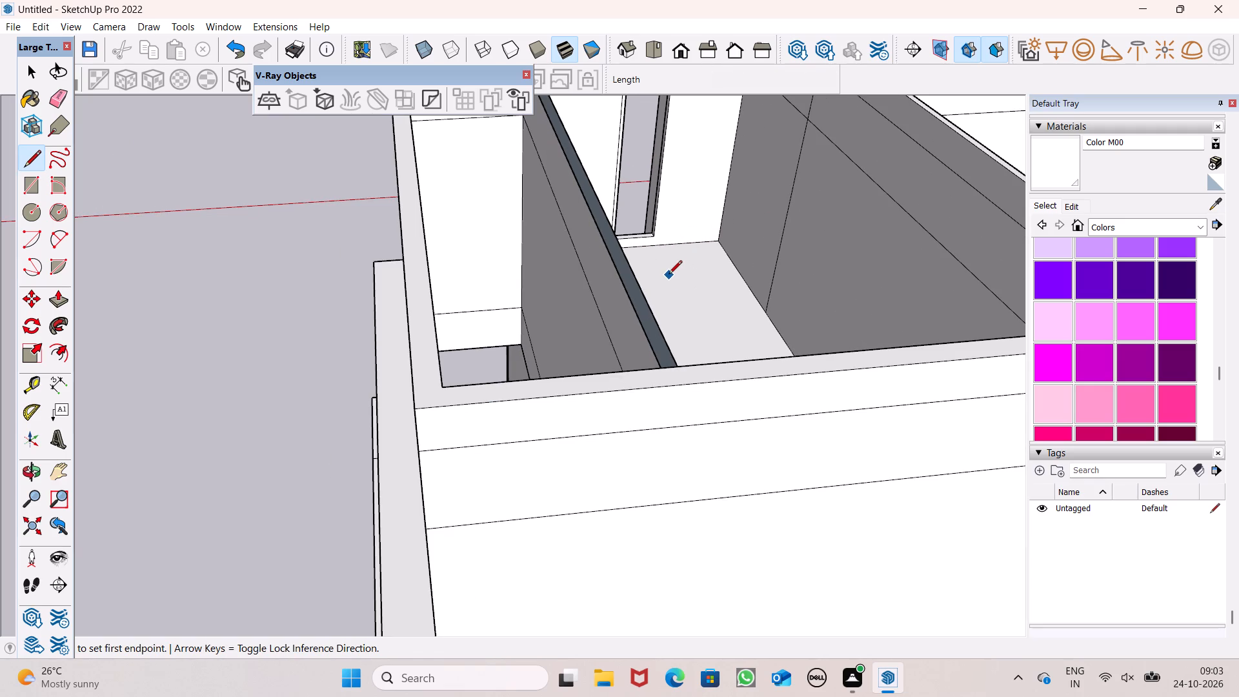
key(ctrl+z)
Extend the horizontal edge between the two openings about 8' 1 1/2" to the side wall to form the upper floor face.
middle_drag(680, 317, 620, 379)
scroll(643, 307, up, 4)
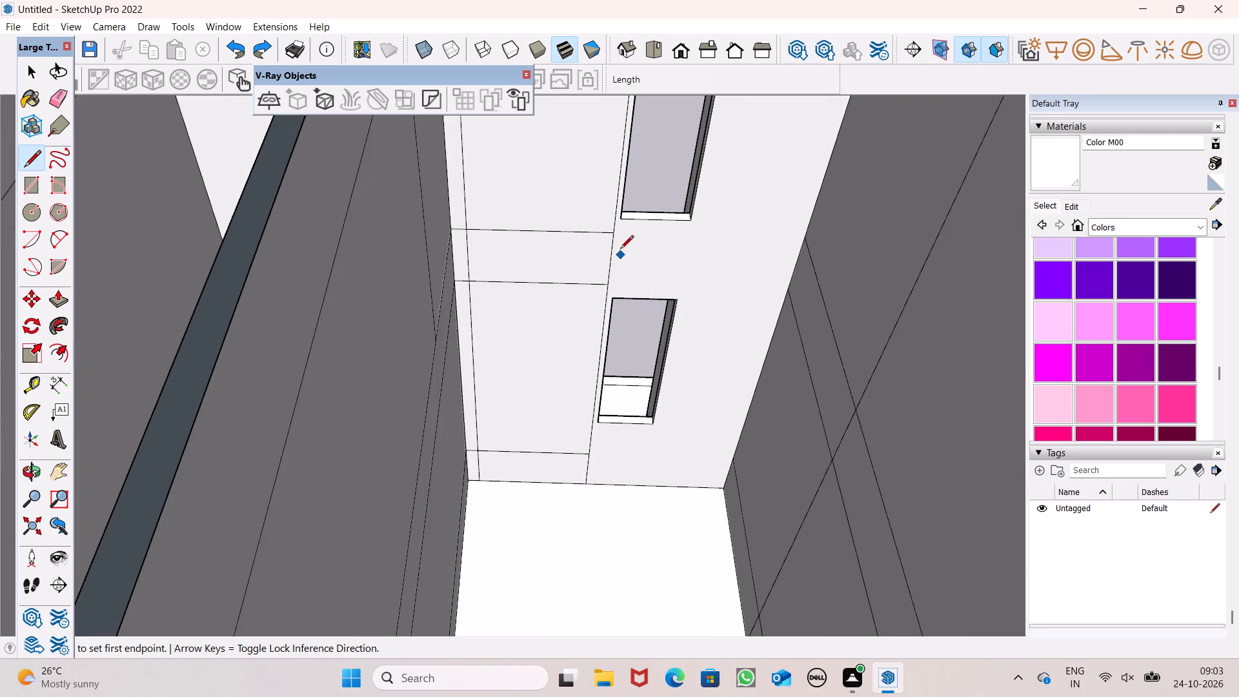
click(612, 232)
click(805, 245)
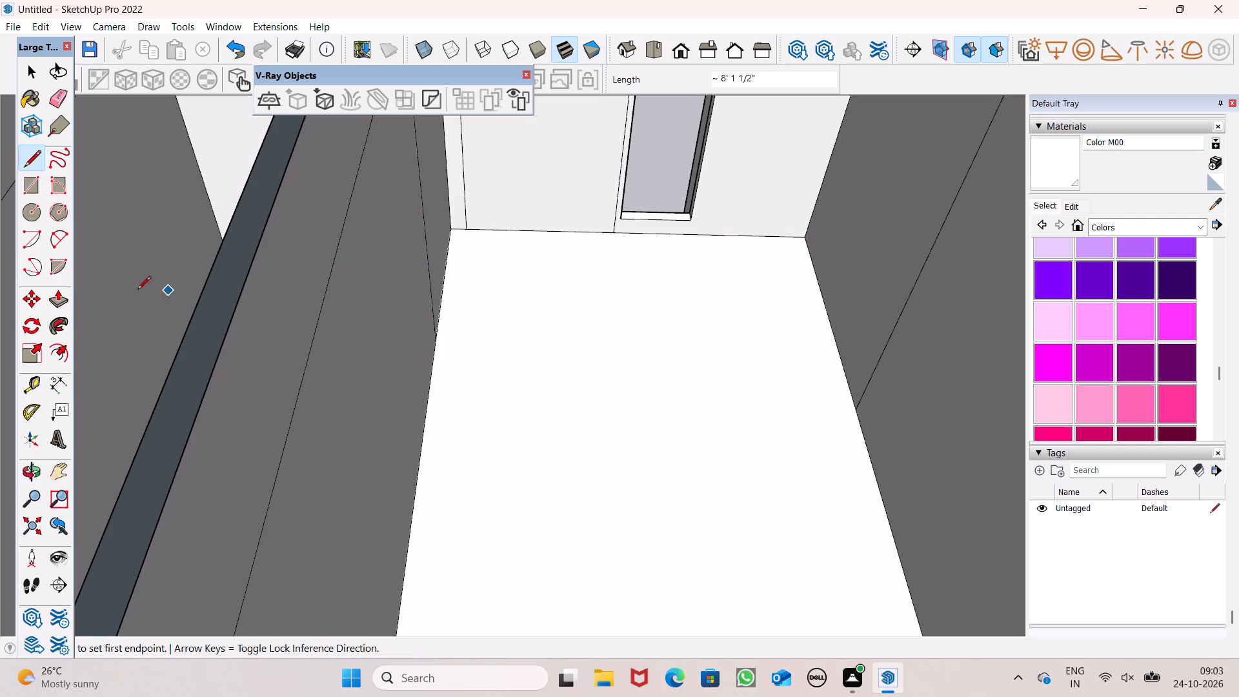
Push/Pull the middle room's new upper floor face 6" to form a slab.
click(60, 300)
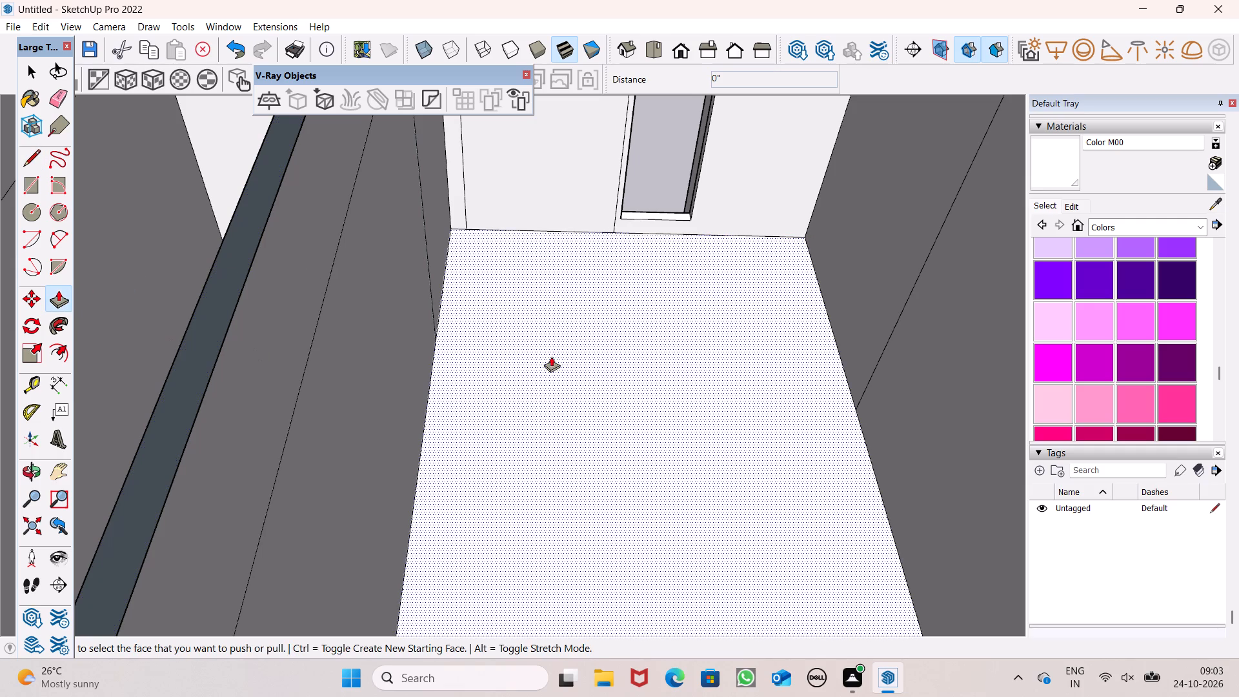
ctrl+drag(551, 356, 546, 366)
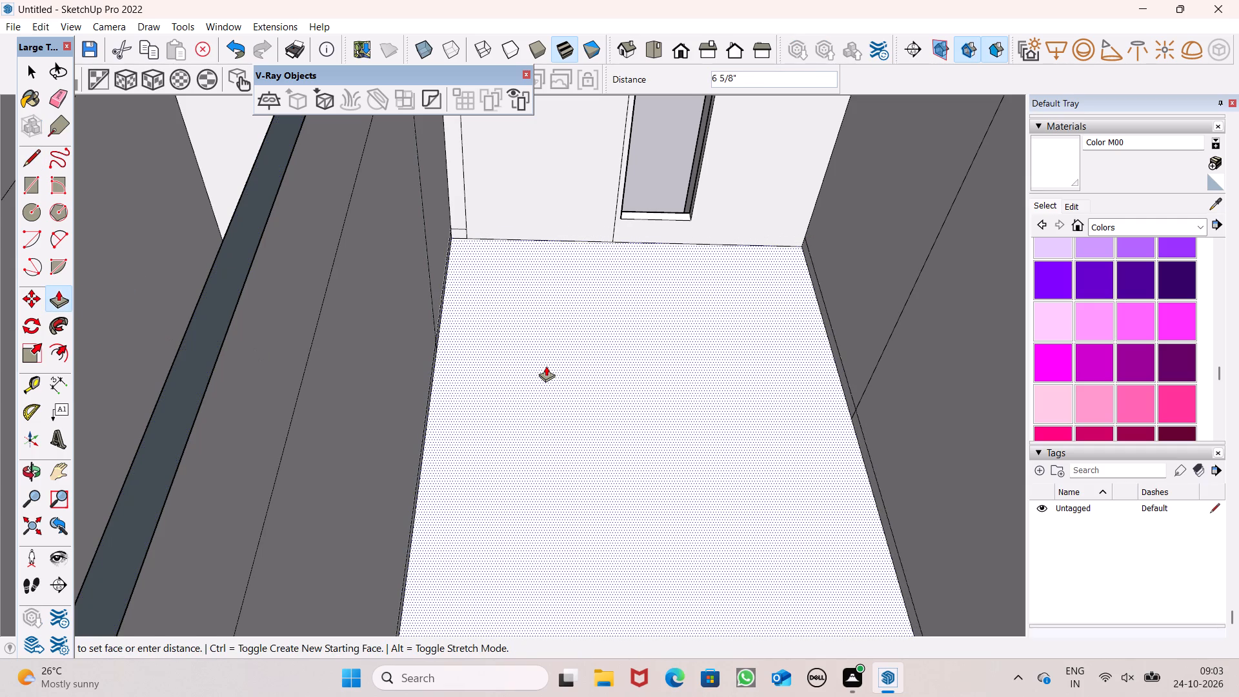
ctrl+drag(546, 366, 550, 366)
key(6)
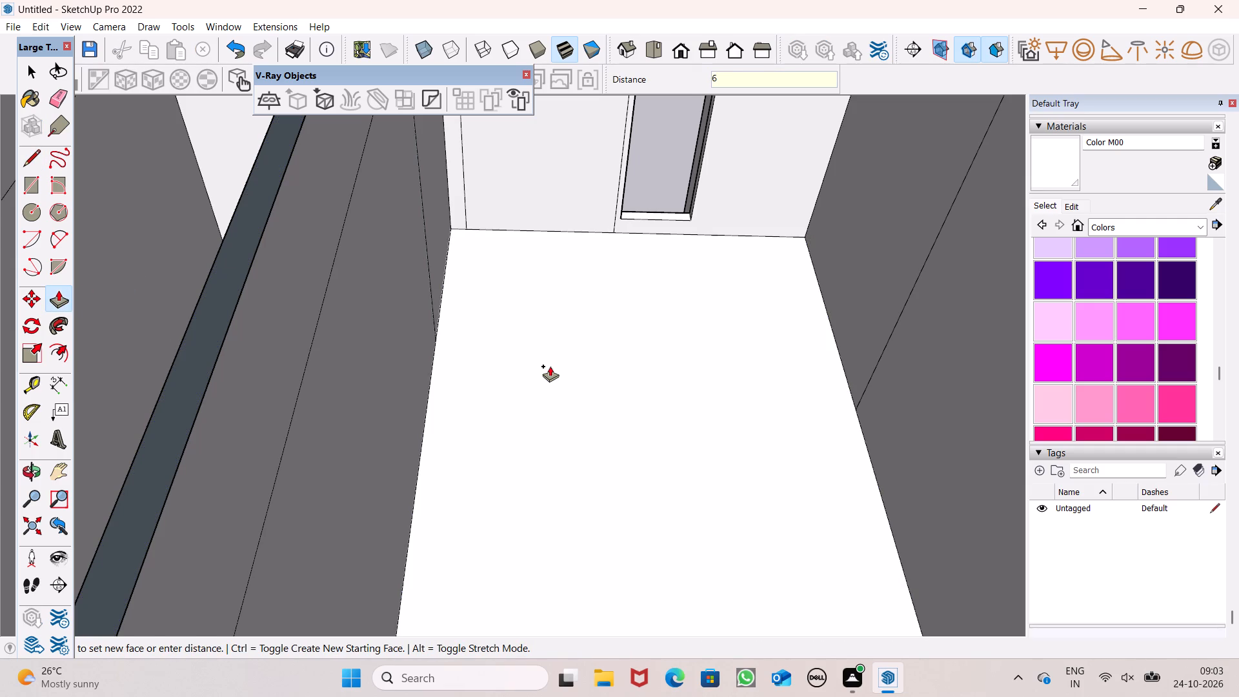
ctrl+drag(550, 366, 549, 367)
key(shift+quotedbl)
key(Return)
Examine the house and the openings between the columns from the side, the front and above.
scroll(520, 314, down, 6)
key(space)
scroll(470, 313, down, 5)
middle_drag(323, 325, 860, 192)
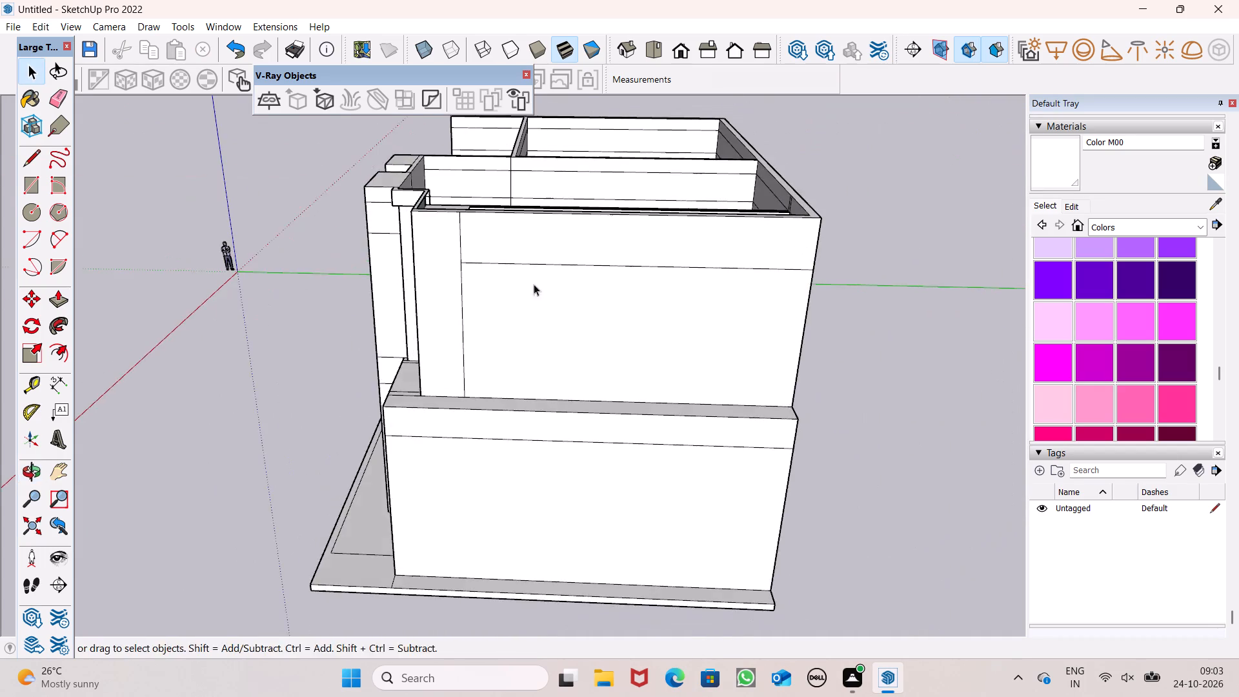
middle_drag(236, 377, 771, 333)
scroll(417, 432, up, 1)
middle_drag(417, 432, 379, 396)
scroll(477, 386, down, 4)
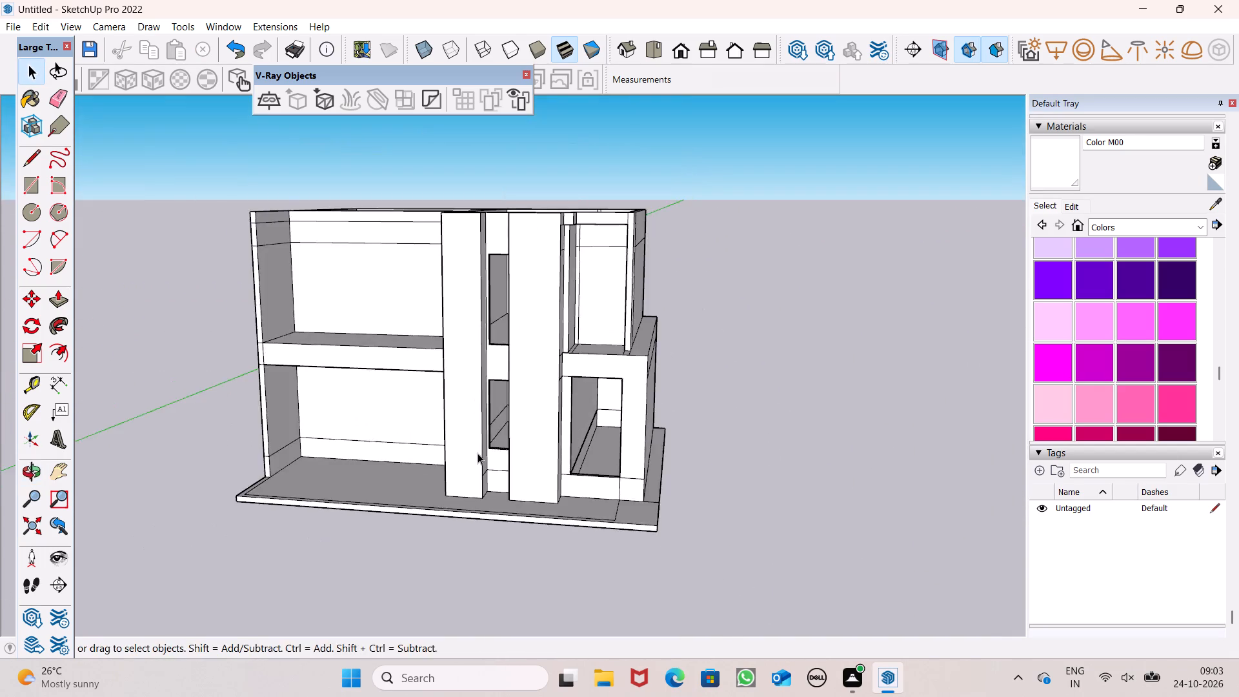
middle_drag(478, 453, 450, 439)
scroll(672, 252, up, 6)
scroll(632, 212, down, 4)
middle_drag(596, 267, 629, 336)
scroll(593, 238, down, 1)
middle_drag(593, 246, 588, 315)
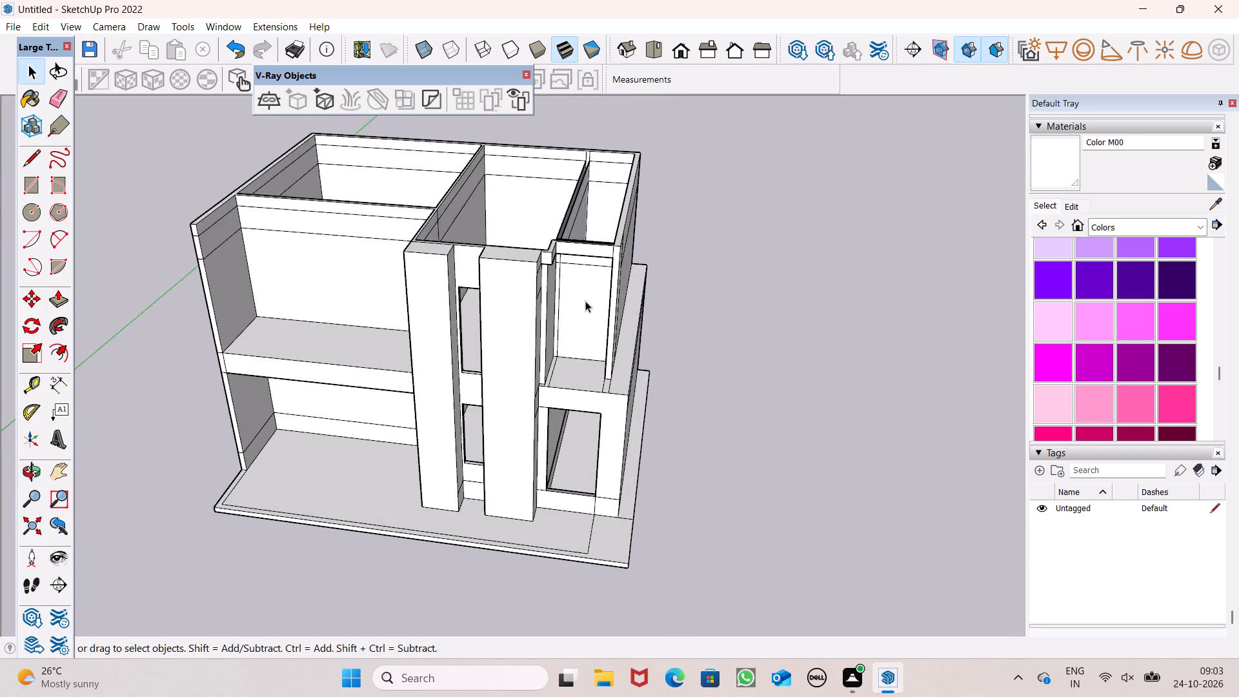
scroll(582, 270, up, 7)
scroll(623, 212, down, 3)
Examine the narrow side room and the blue-grey top of the partition wall beside the middle room from above.
middle_drag(599, 242, 34, 481)
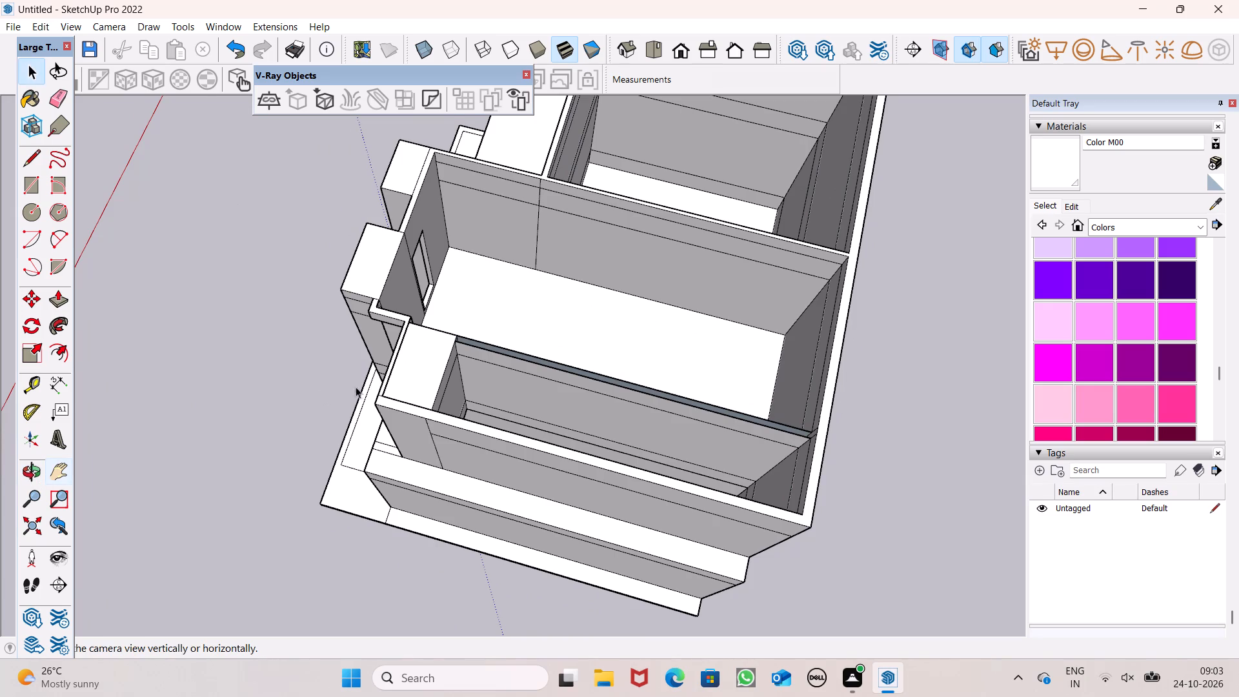
scroll(345, 288, down, 4)
middle_drag(367, 343, 449, 476)
scroll(519, 436, up, 8)
scroll(256, 346, down, 1)
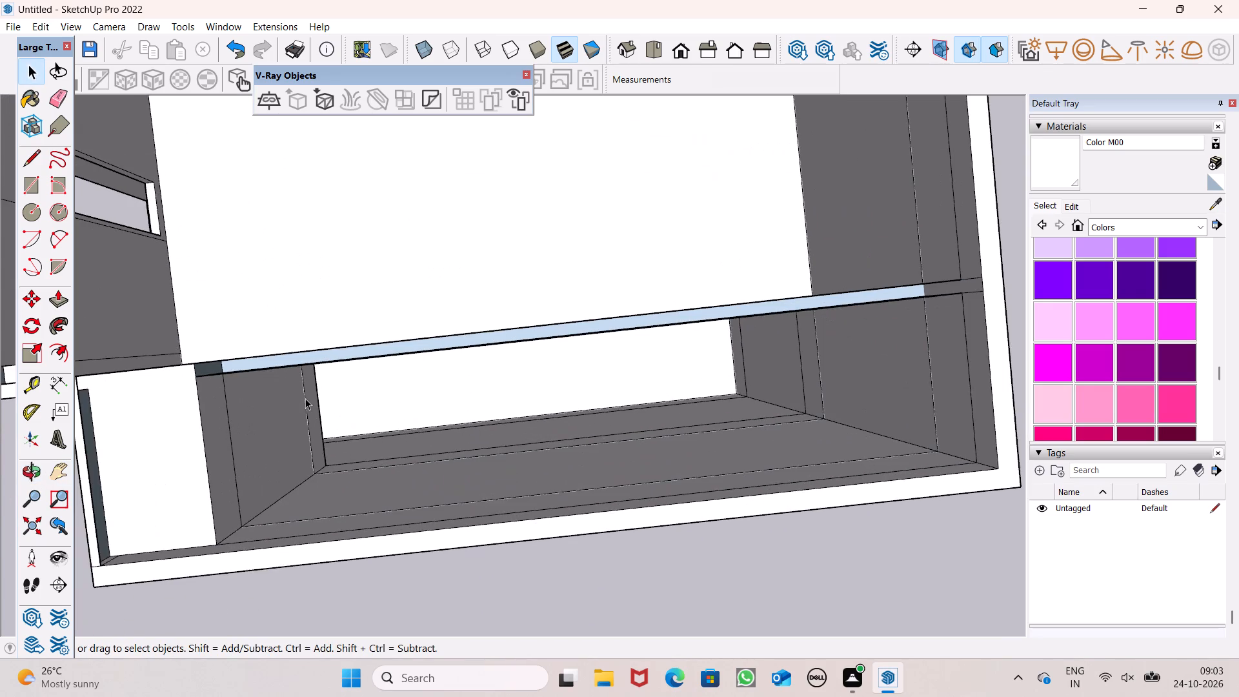
middle_drag(306, 398, 308, 302)
scroll(193, 341, down, 3)
scroll(482, 237, up, 4)
scroll(347, 304, down, 2)
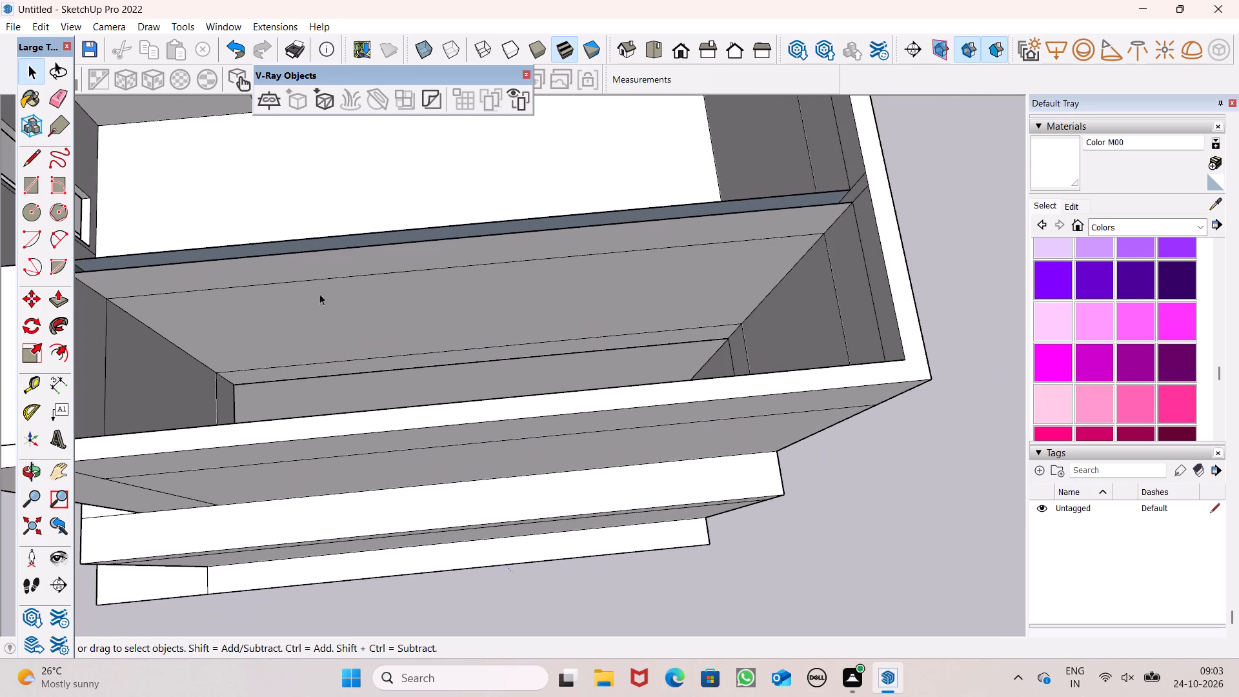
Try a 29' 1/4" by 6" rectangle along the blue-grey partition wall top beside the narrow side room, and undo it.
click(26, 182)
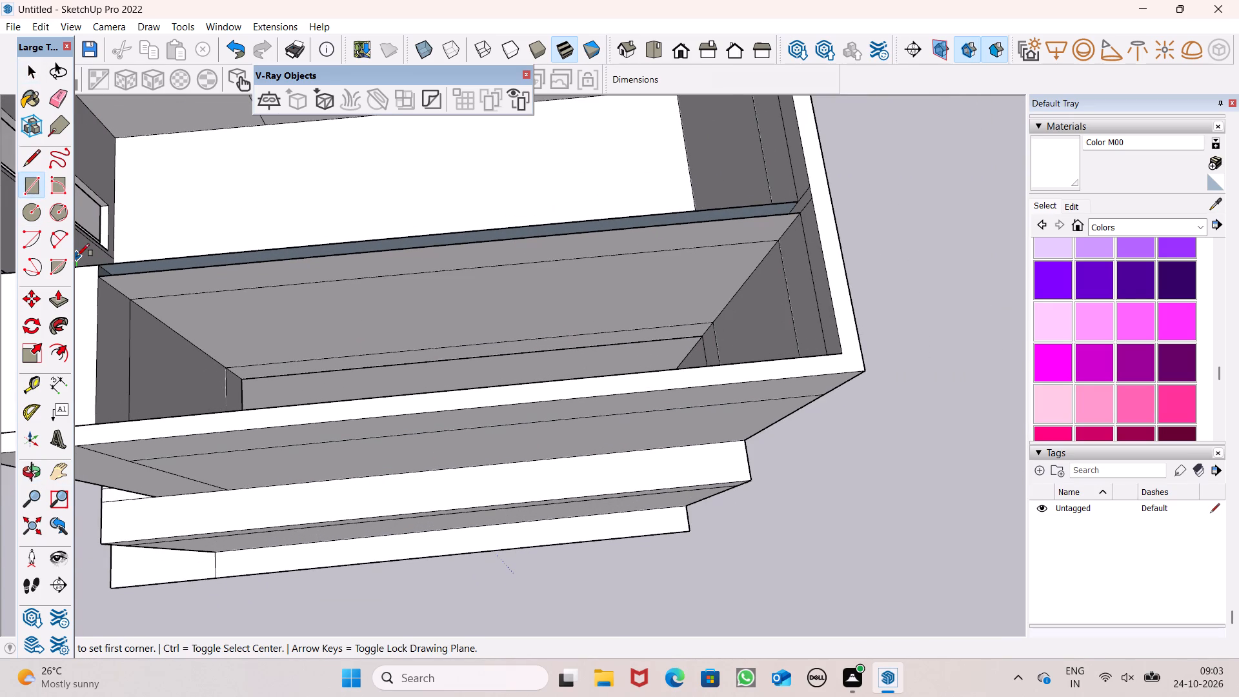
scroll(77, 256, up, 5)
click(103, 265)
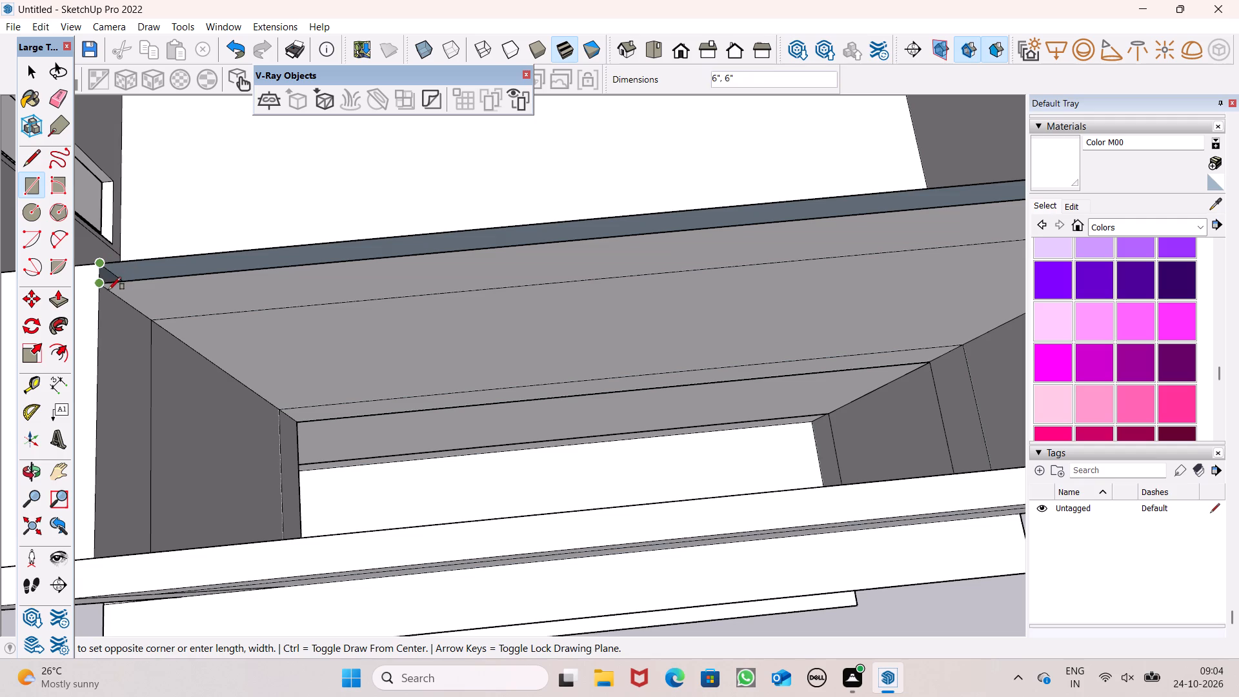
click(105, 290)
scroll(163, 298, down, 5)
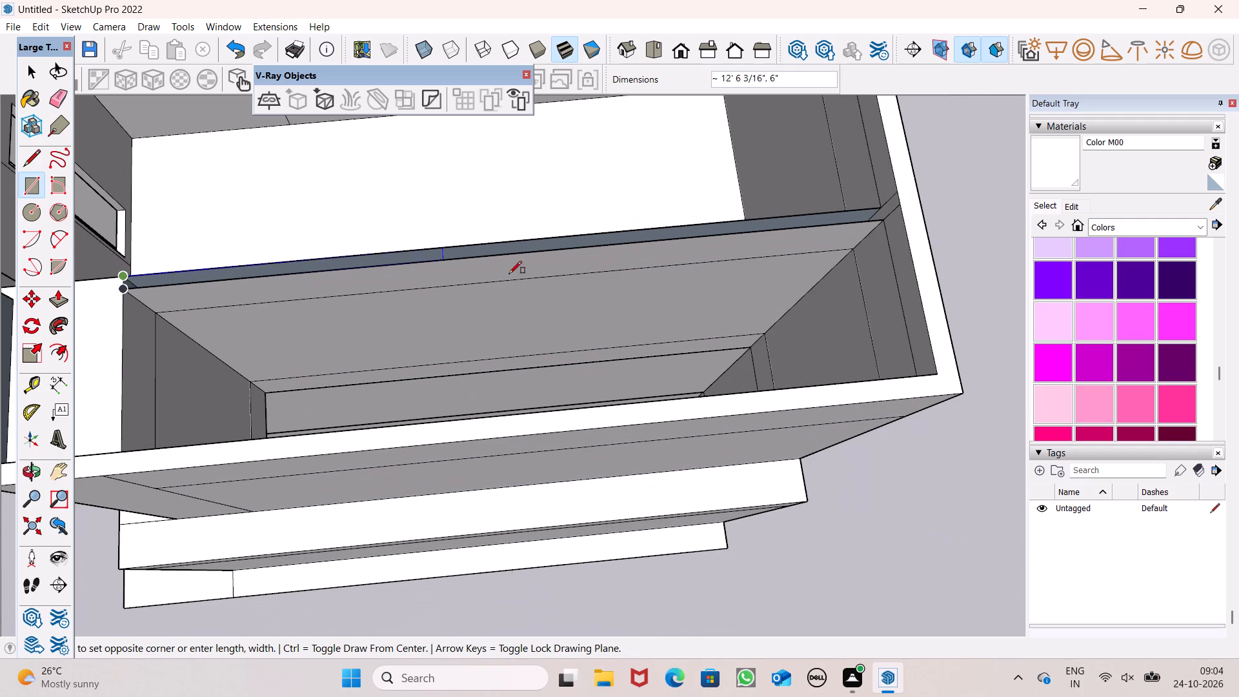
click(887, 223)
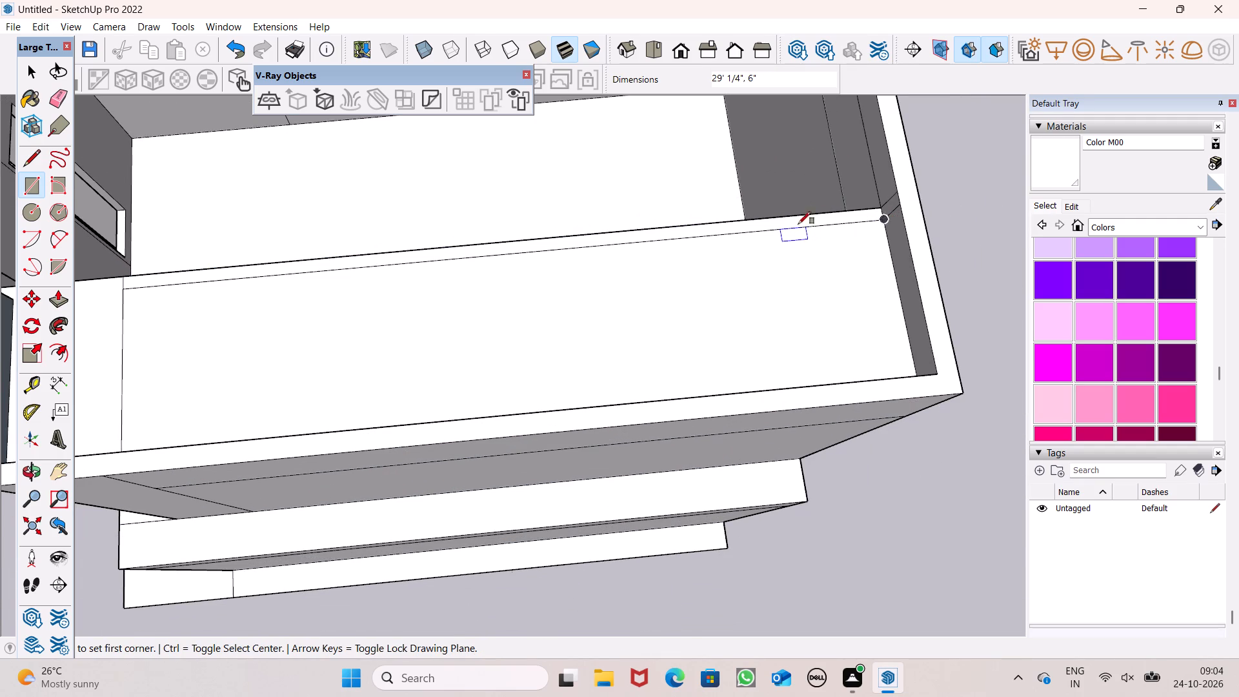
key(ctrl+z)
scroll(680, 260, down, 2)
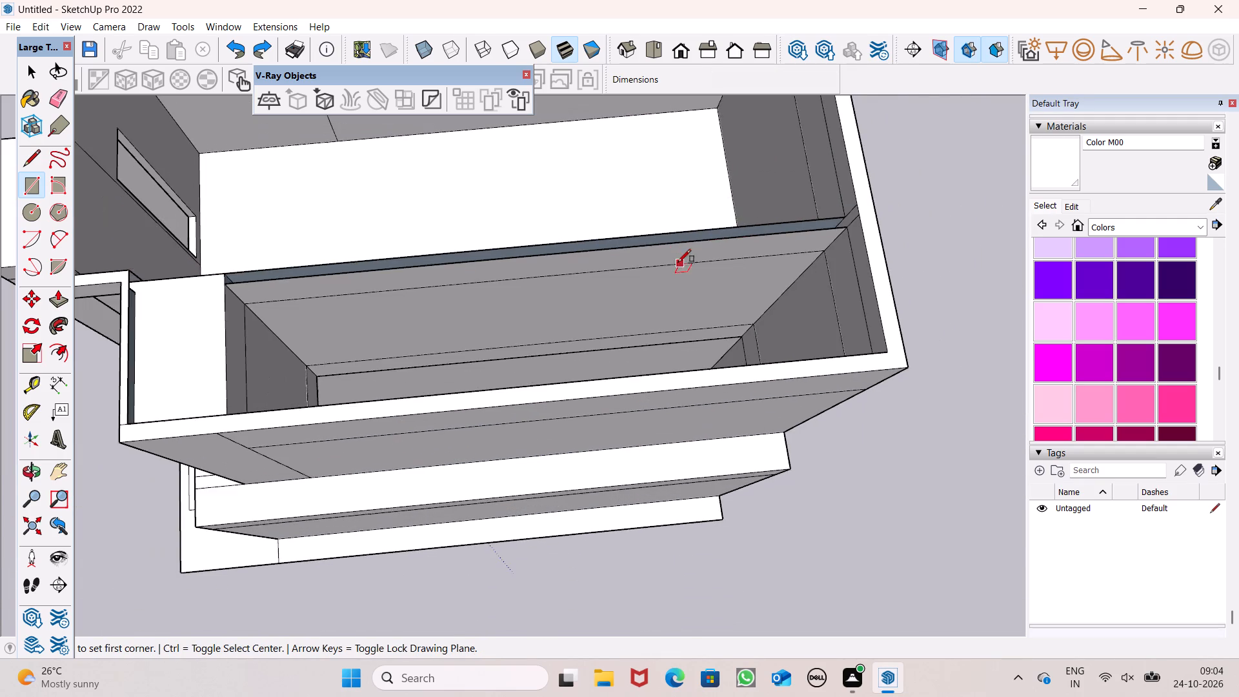
Examine the middle and narrow side rooms from behind and above, including the edges around the side room's lower floor.
middle_drag(674, 323, 185, 132)
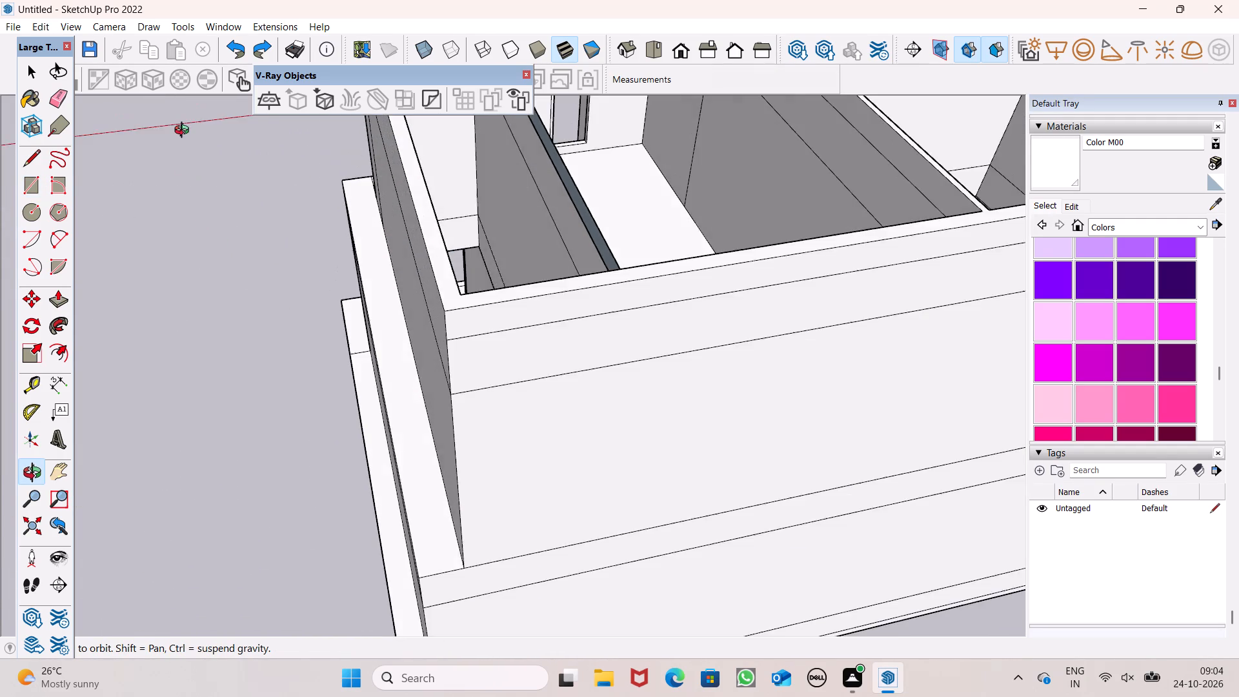
middle_drag(185, 132, 172, 147)
key(space)
click(28, 164)
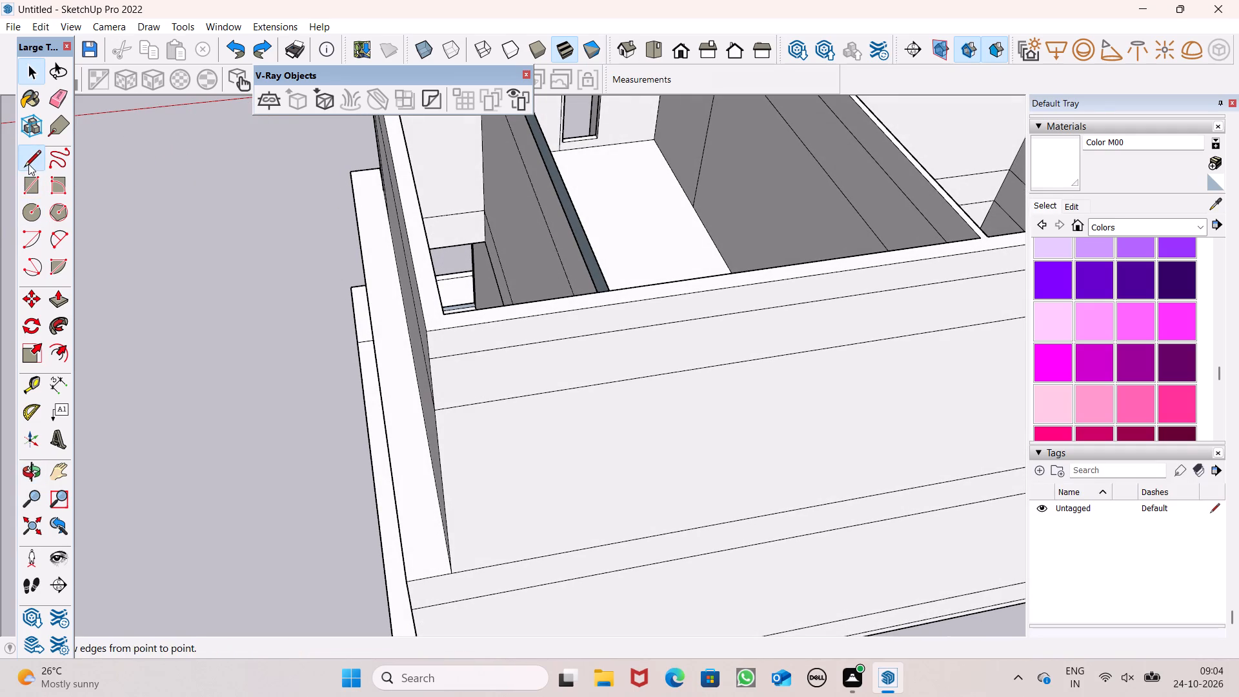
middle_drag(439, 254, 221, 354)
scroll(541, 388, down, 4)
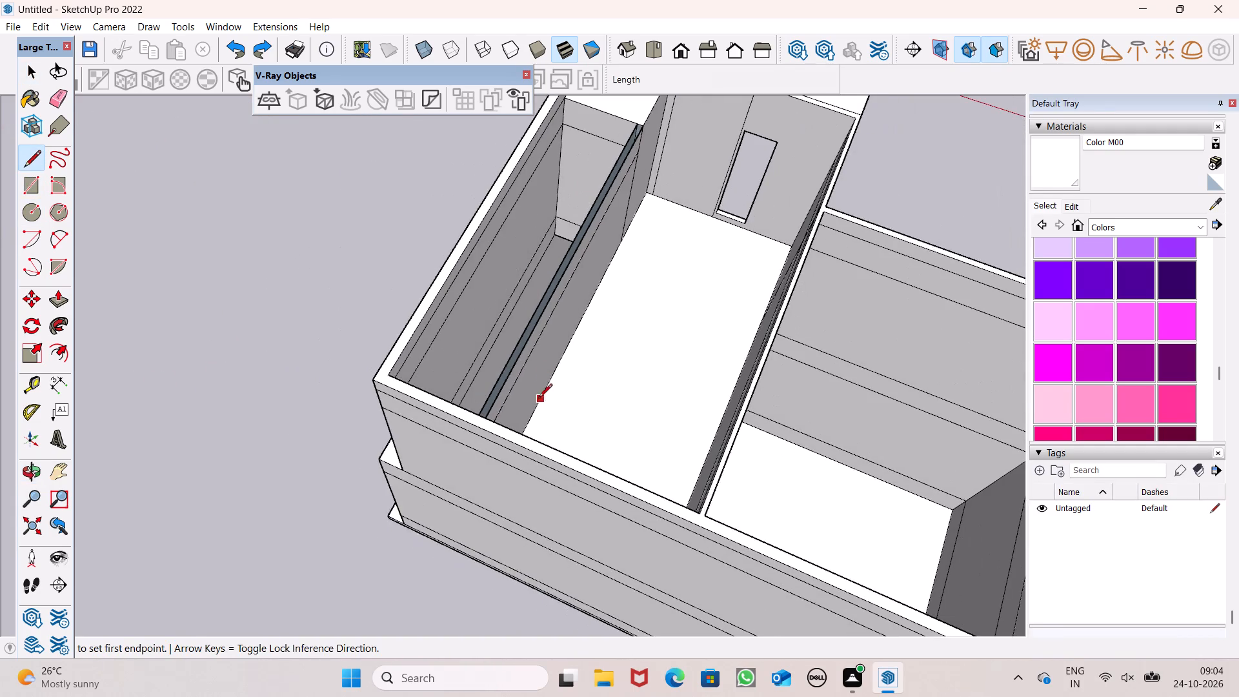
middle_drag(543, 352, 766, 286)
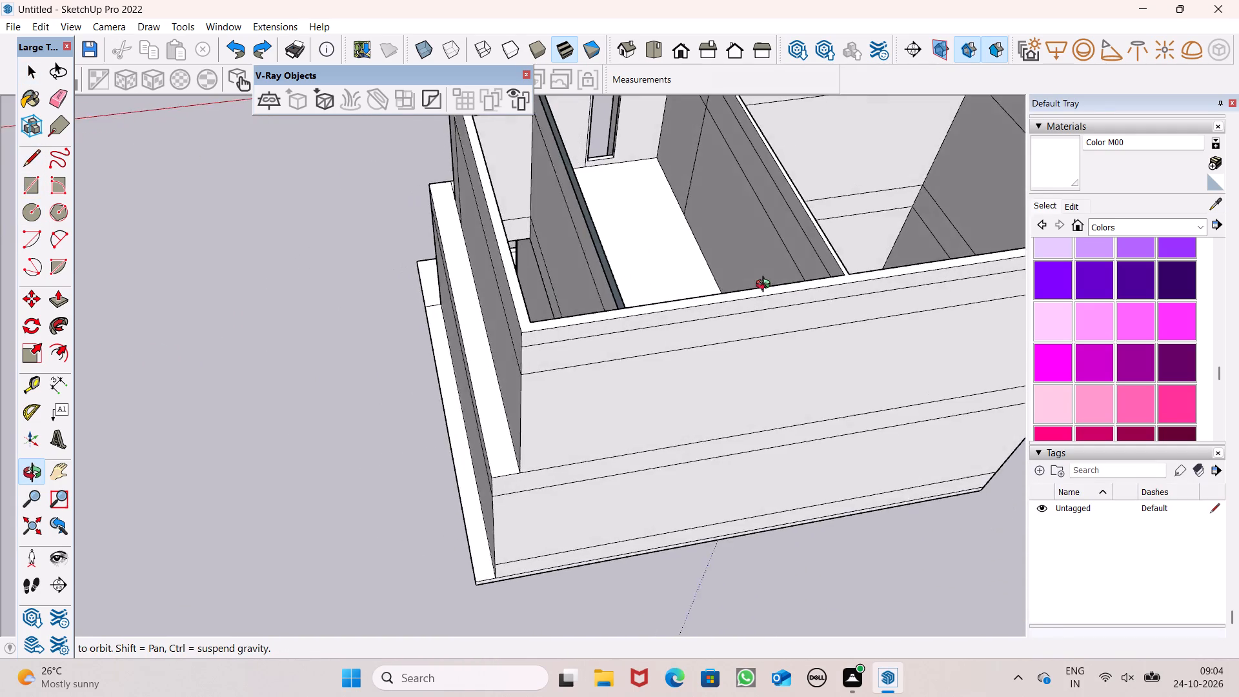
middle_drag(766, 286, 655, 323)
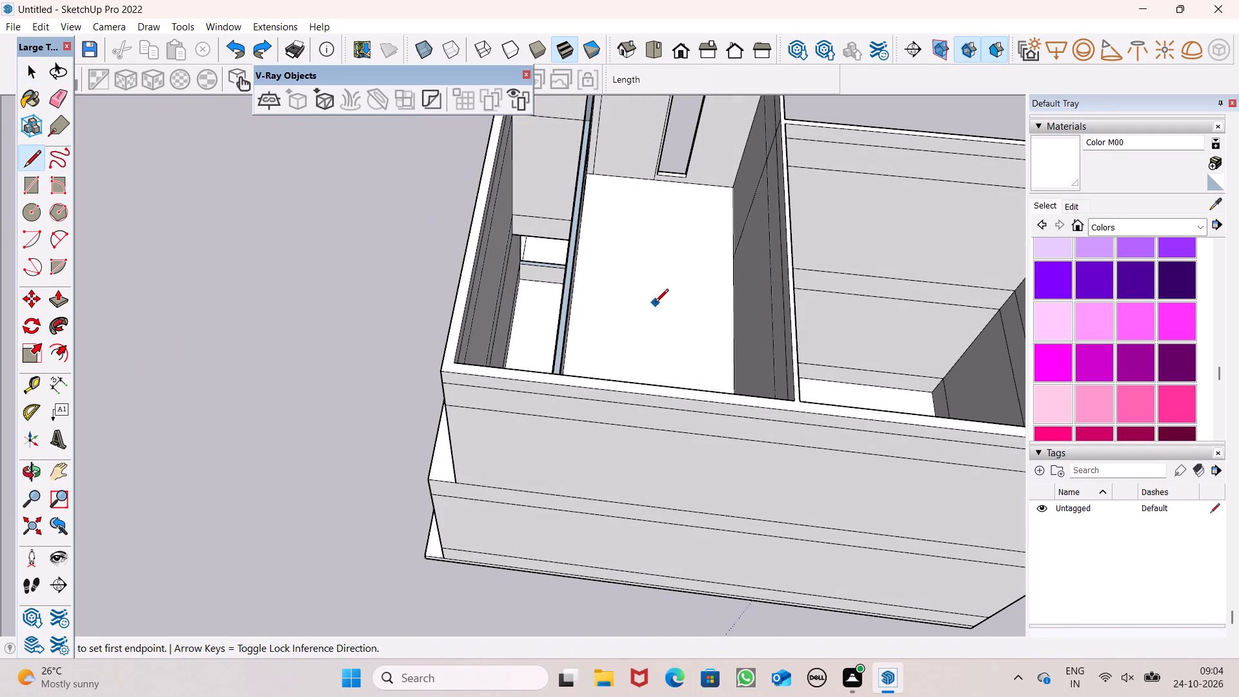
scroll(713, 285, down, 8)
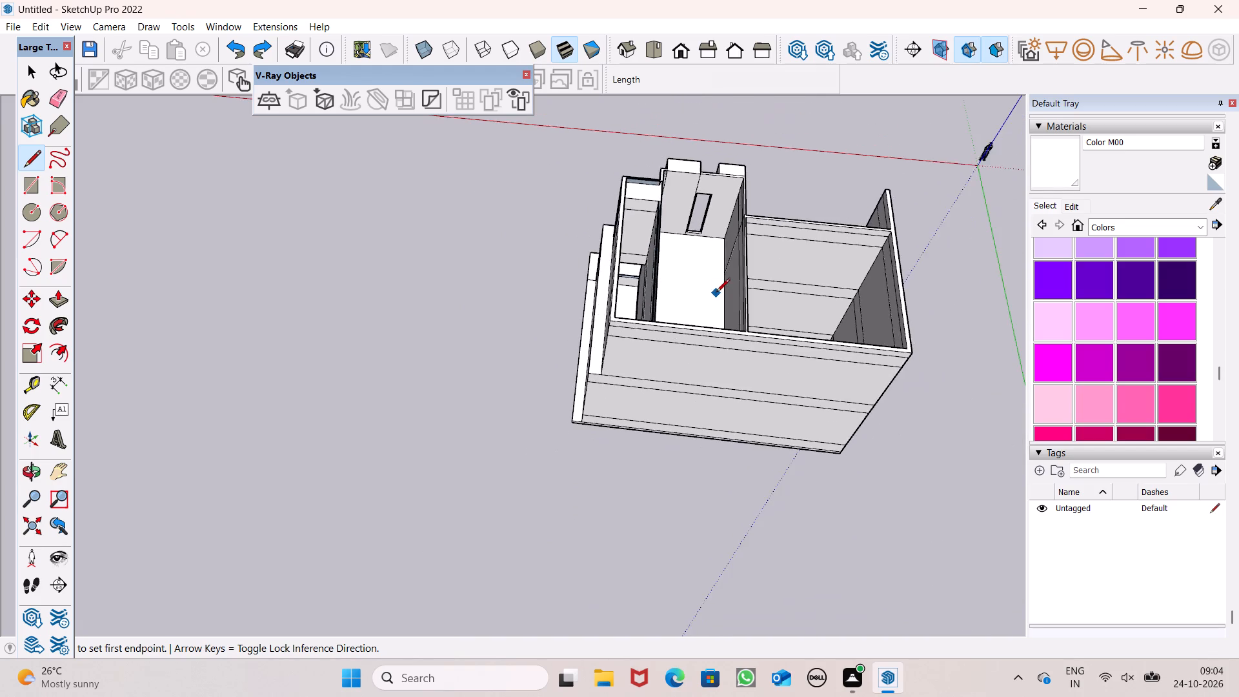
middle_drag(707, 305, 408, 377)
scroll(594, 385, up, 8)
scroll(627, 401, down, 3)
middle_drag(630, 437, 687, 474)
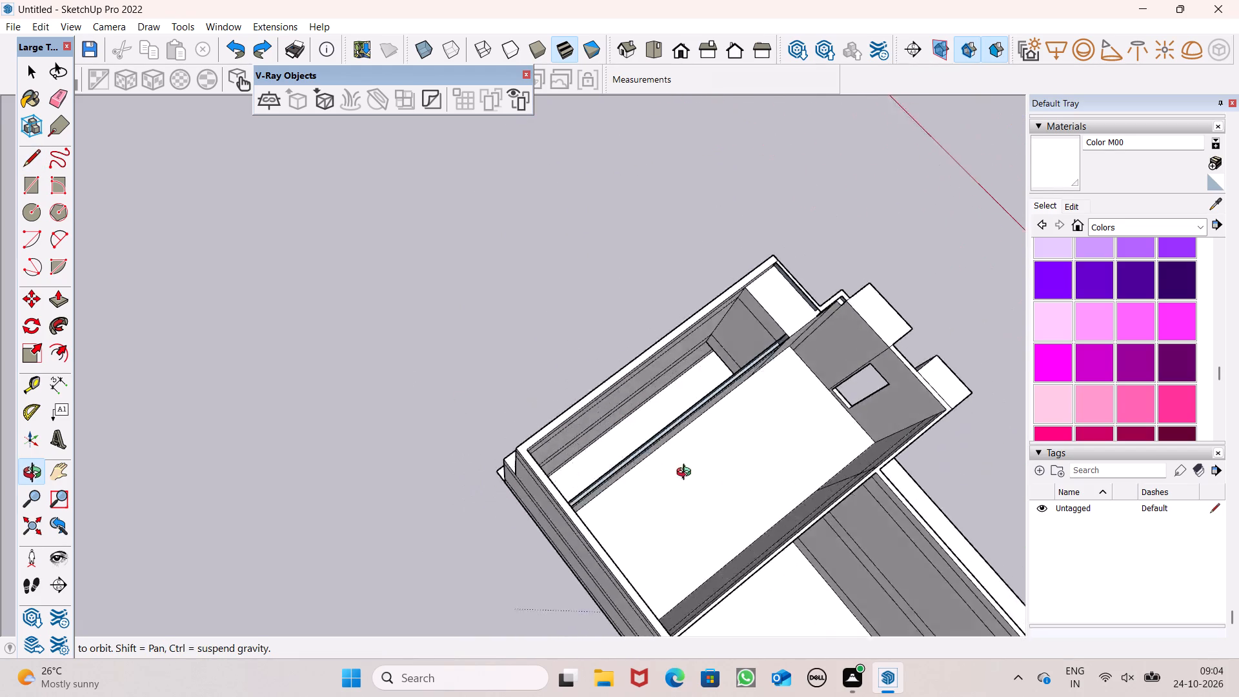
middle_drag(687, 474, 740, 463)
scroll(607, 415, up, 8)
middle_drag(679, 432, 792, 381)
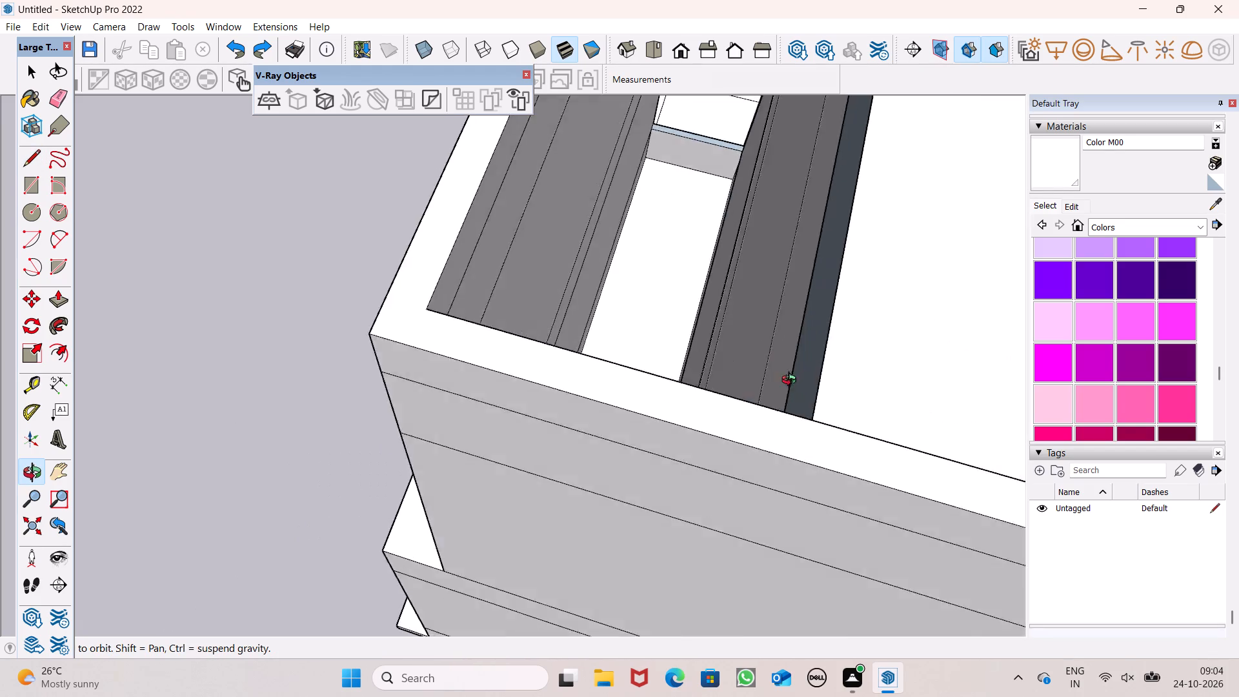
middle_drag(792, 381, 447, 463)
scroll(732, 389, up, 2)
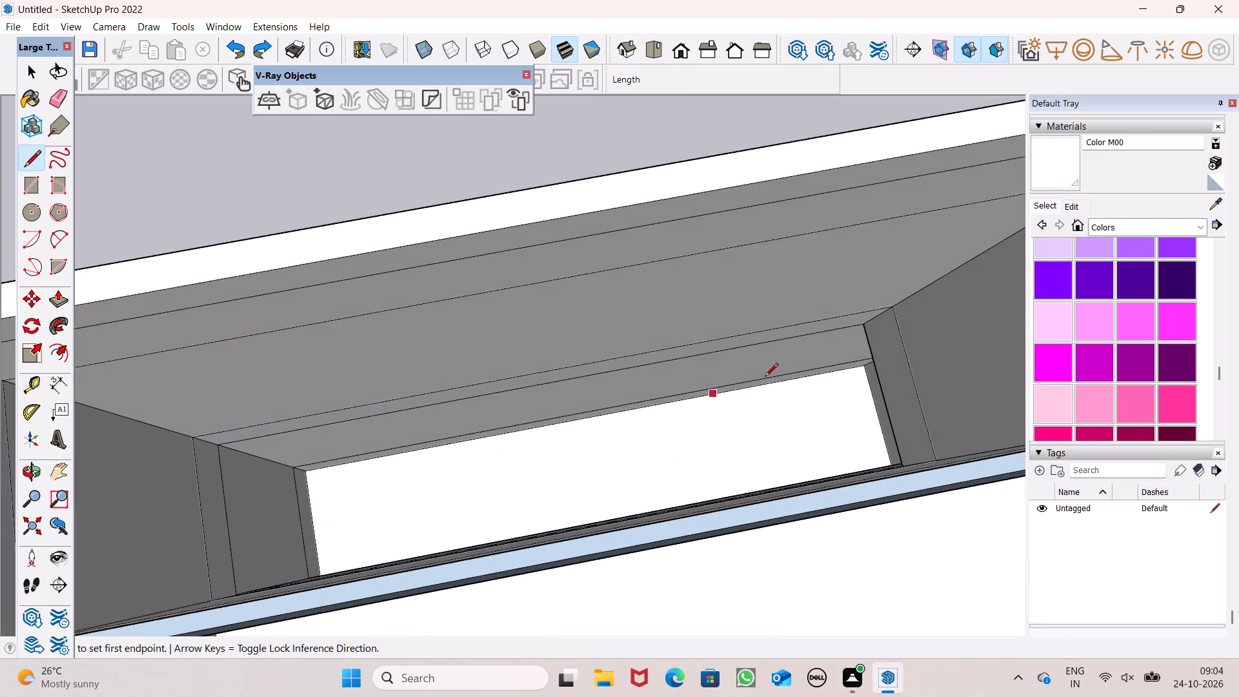
scroll(765, 378, up, 3)
scroll(833, 363, down, 4)
click(907, 310)
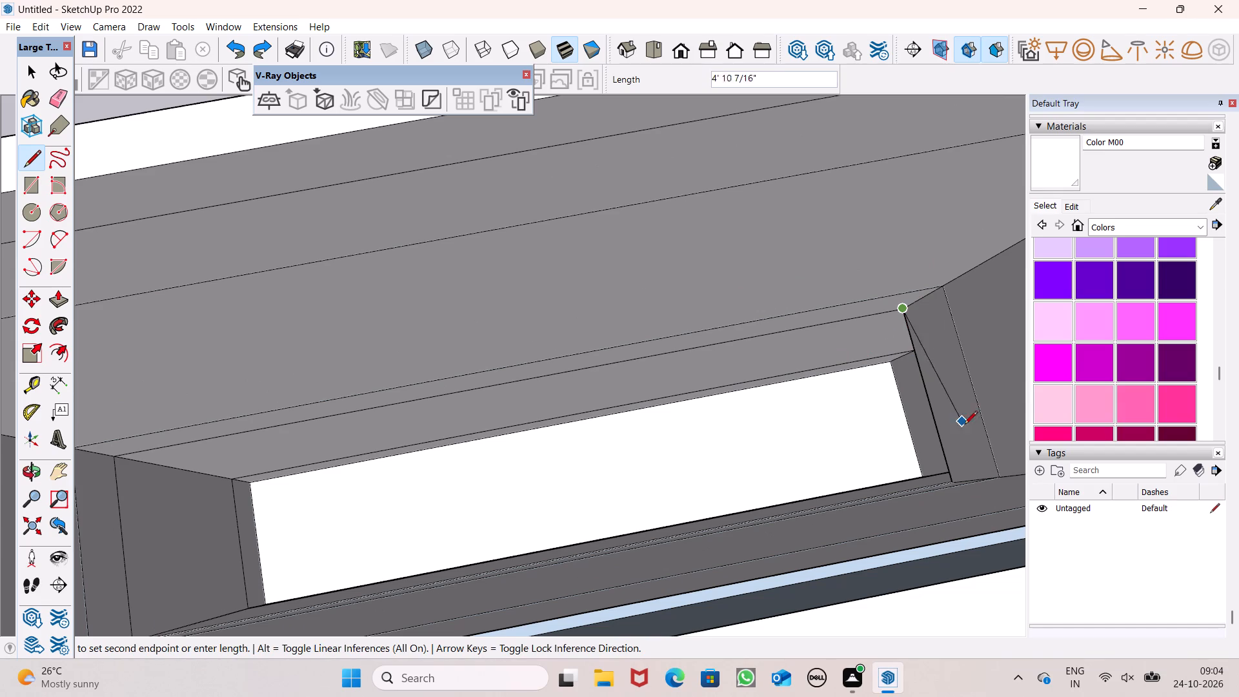
key(space)
Examine the rear corner of the house and the narrow side room with its partition wall from above.
scroll(727, 381, down, 2)
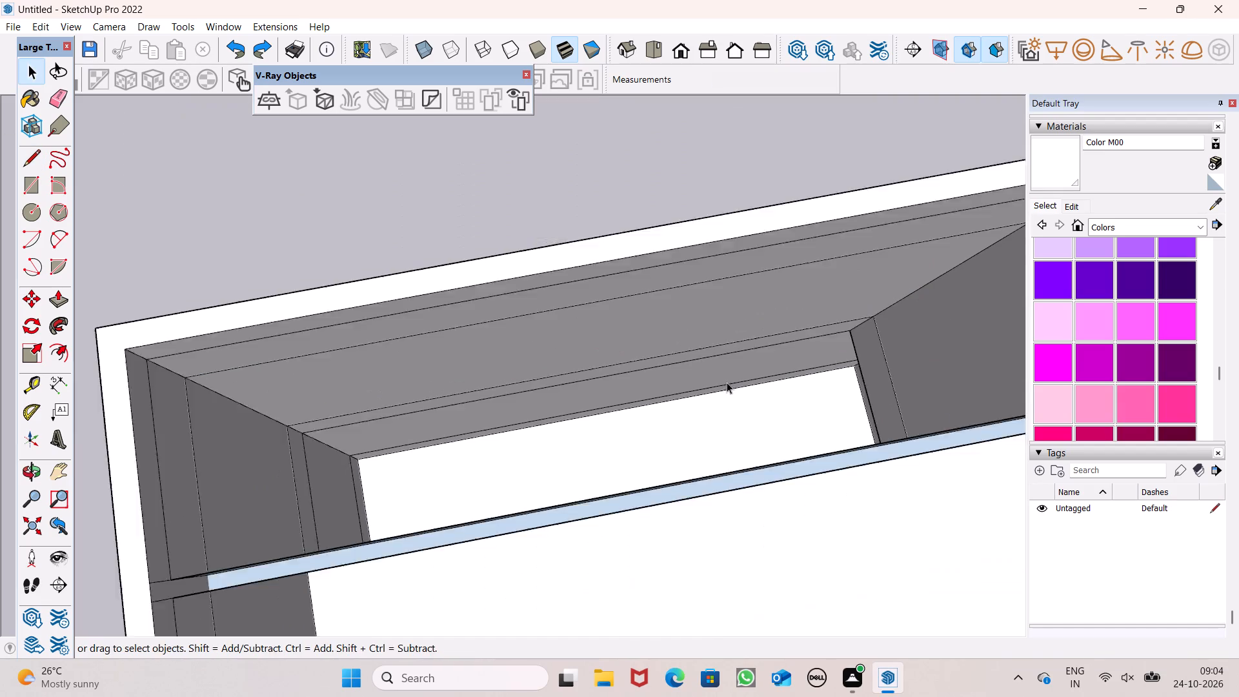
scroll(727, 382, down, 2)
middle_drag(667, 386, 1040, 217)
scroll(652, 279, down, 5)
middle_drag(569, 289, 696, 276)
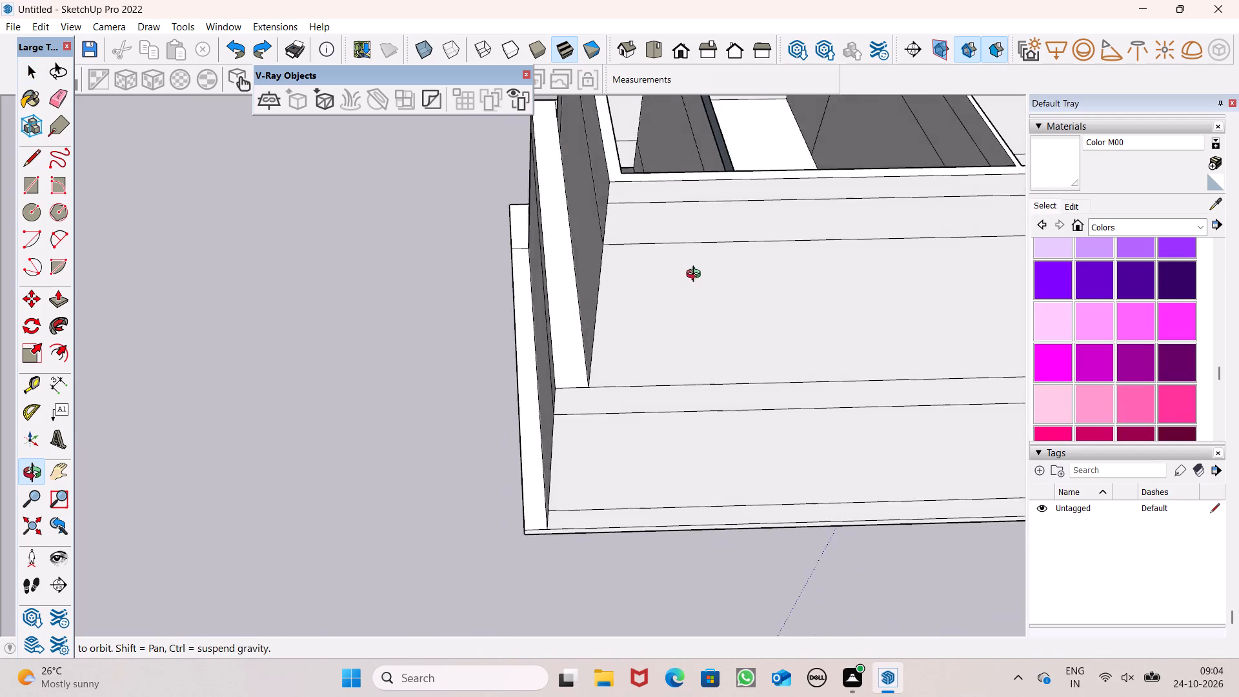
middle_drag(696, 276, 680, 311)
scroll(667, 217, up, 7)
scroll(659, 237, down, 12)
middle_drag(525, 338, 1094, 468)
middle_drag(525, 212, 632, 304)
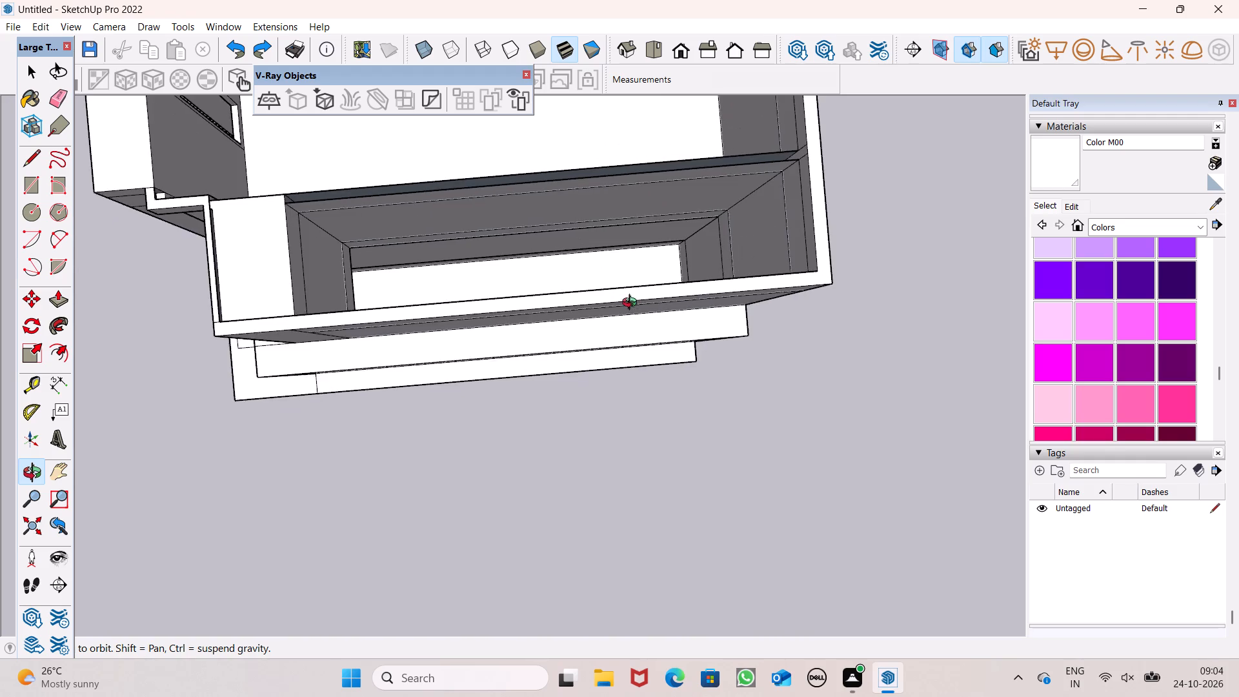
middle_drag(632, 304, 568, 286)
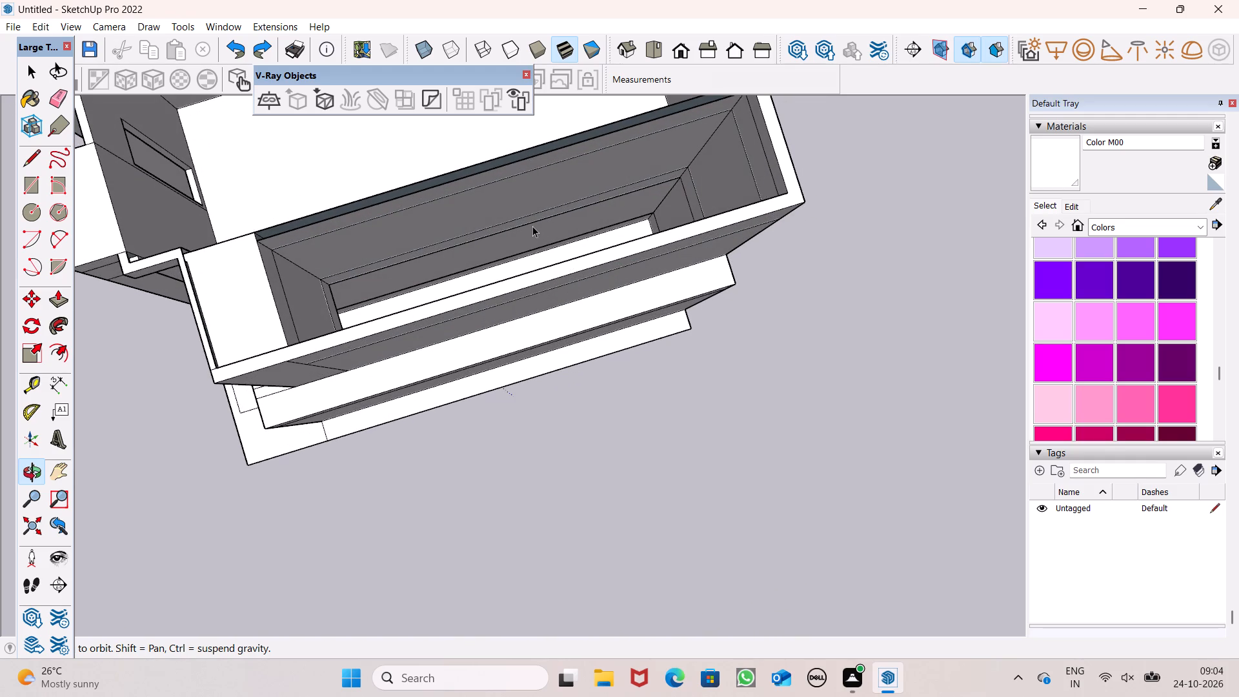
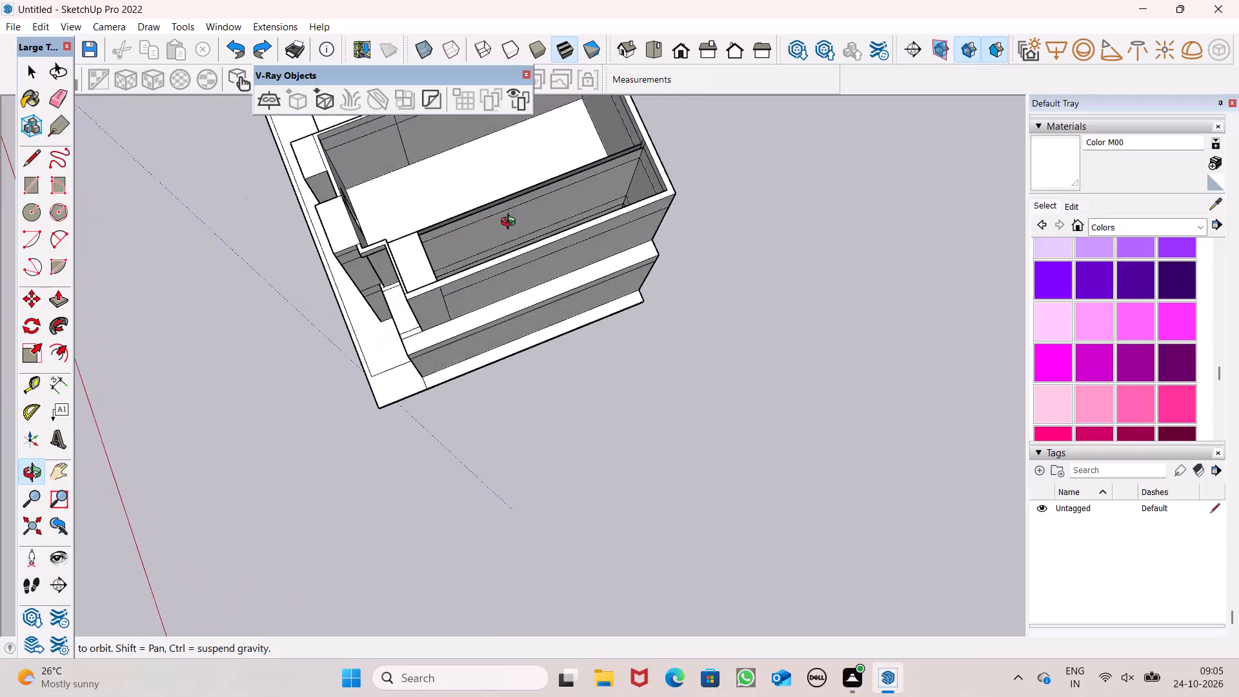
Draw a short line along the rear wall edge of the narrow side room to close its upper floor face.
scroll(511, 223, up, 1)
scroll(510, 265, down, 5)
middle_drag(242, 332, 896, 270)
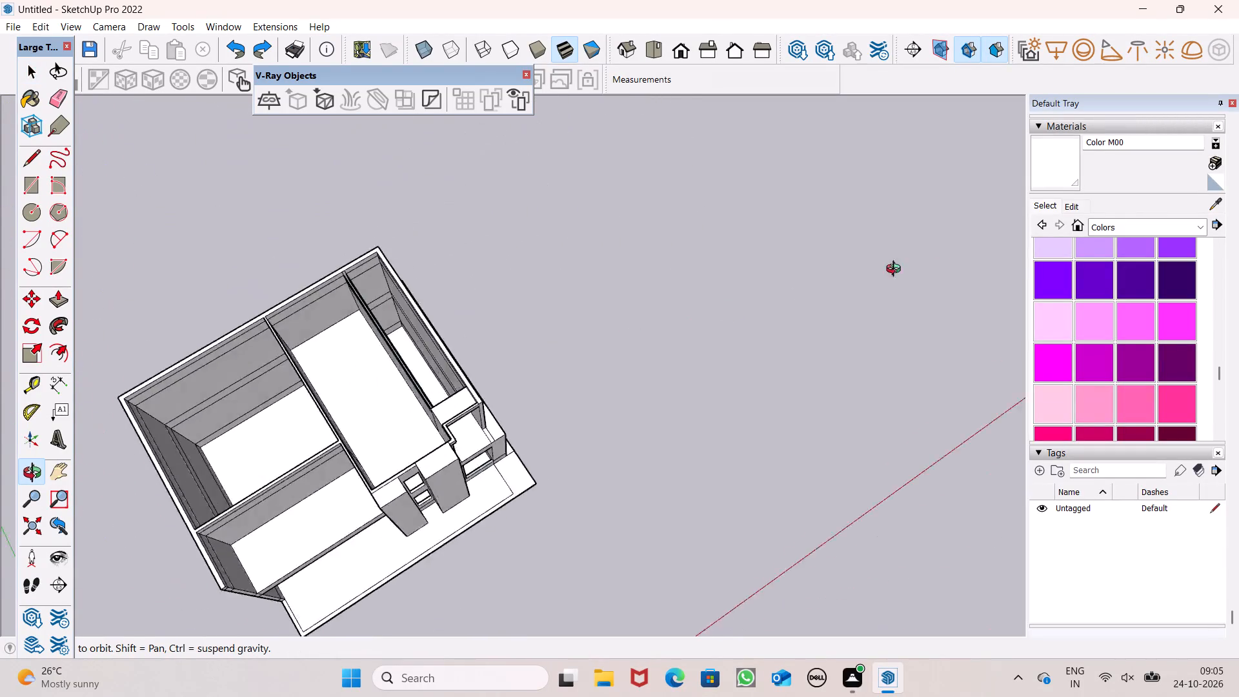
middle_drag(896, 270, 564, 303)
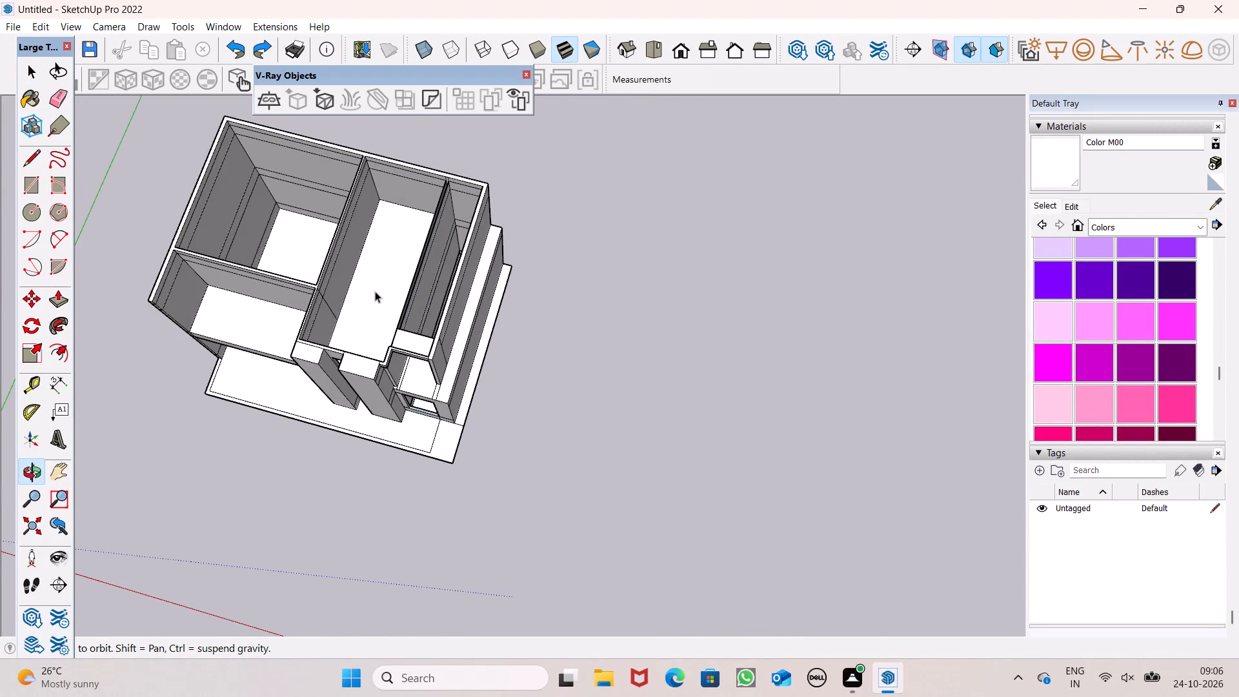
scroll(385, 285, up, 6)
middle_drag(446, 324, 435, 332)
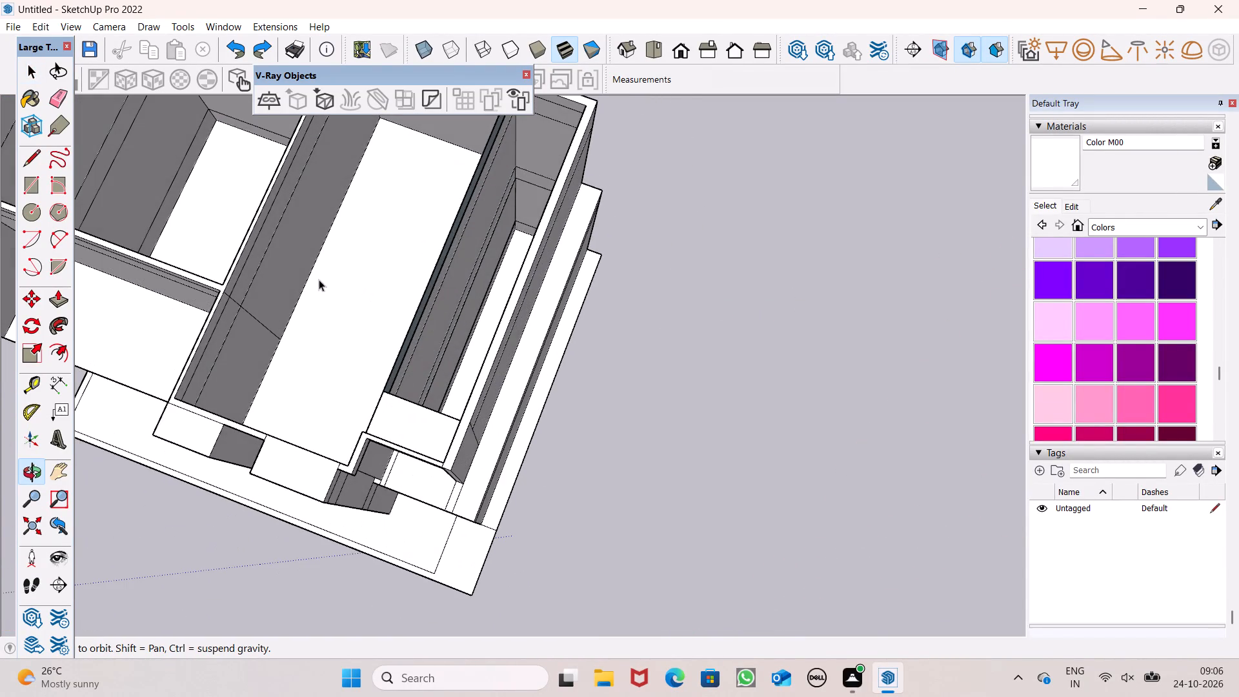
click(35, 157)
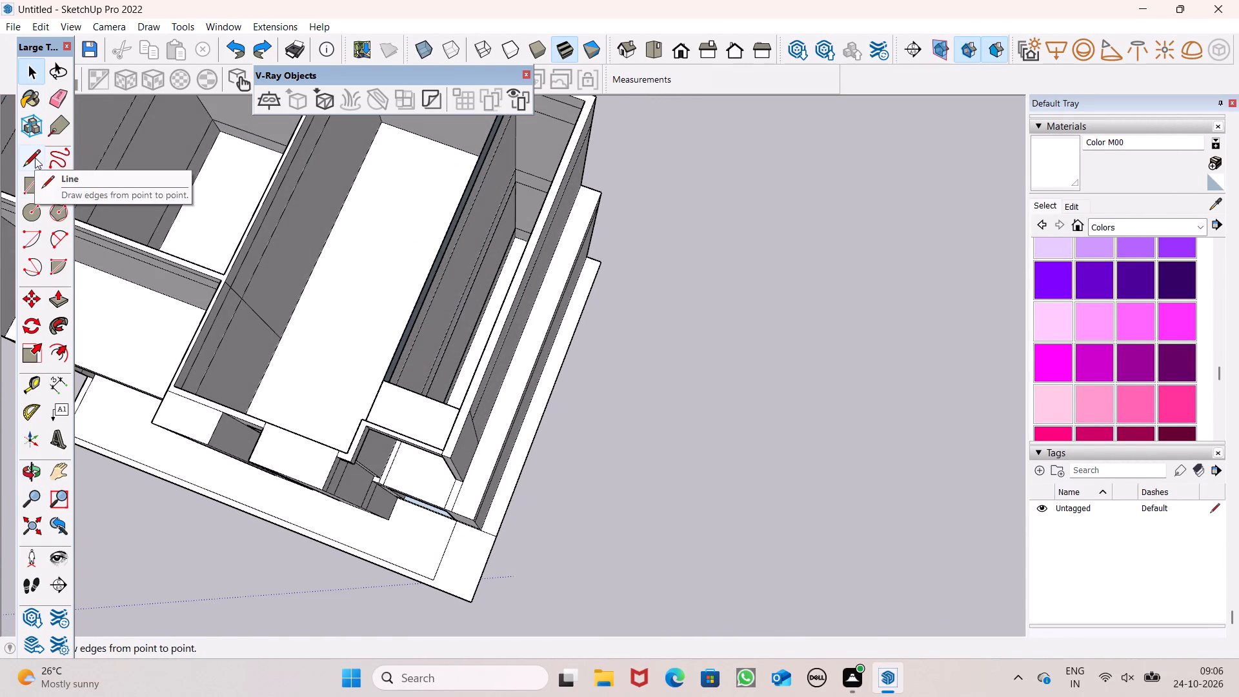
scroll(477, 163, up, 7)
click(529, 170)
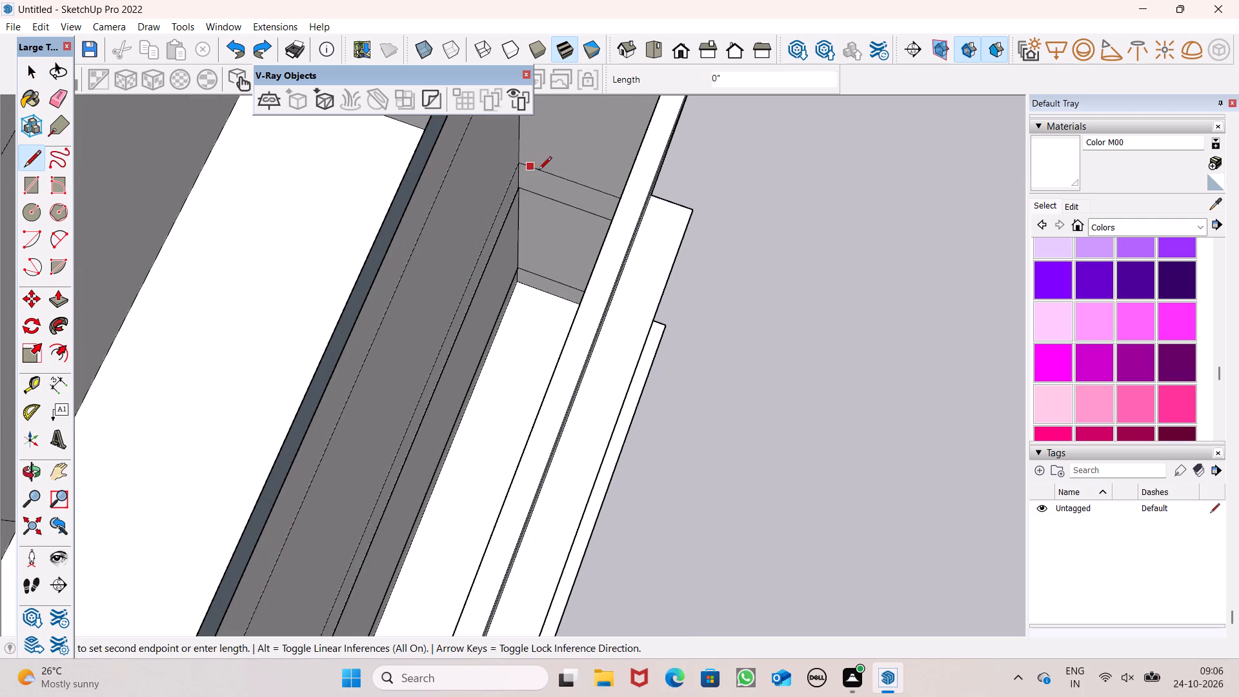
click(548, 175)
key(space)
scroll(661, 198, down, 2)
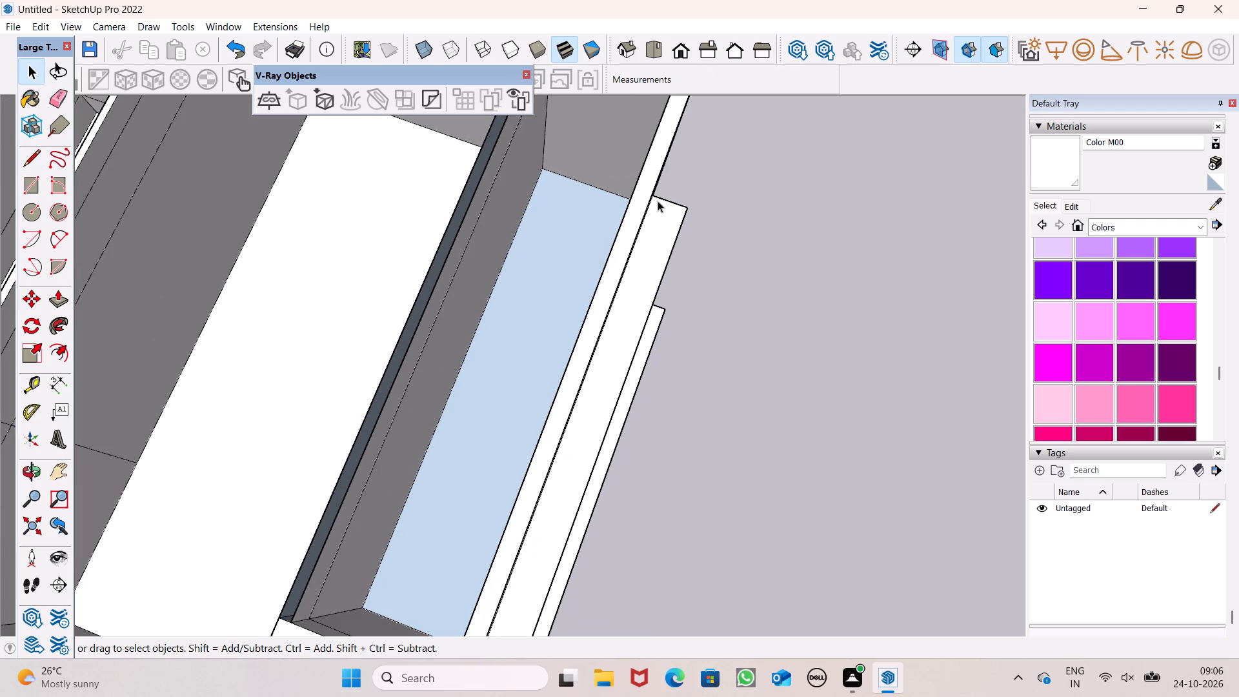
Push/Pull the narrow side room's new upper floor face by 4".
click(60, 299)
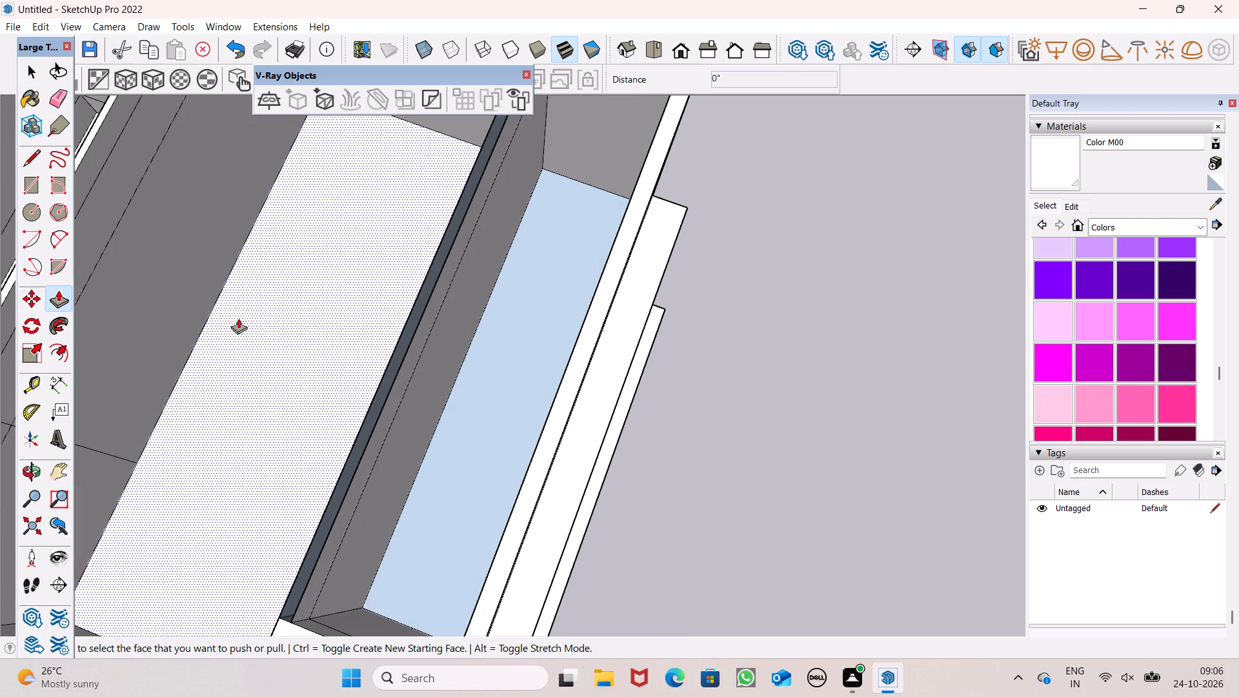
click(452, 502)
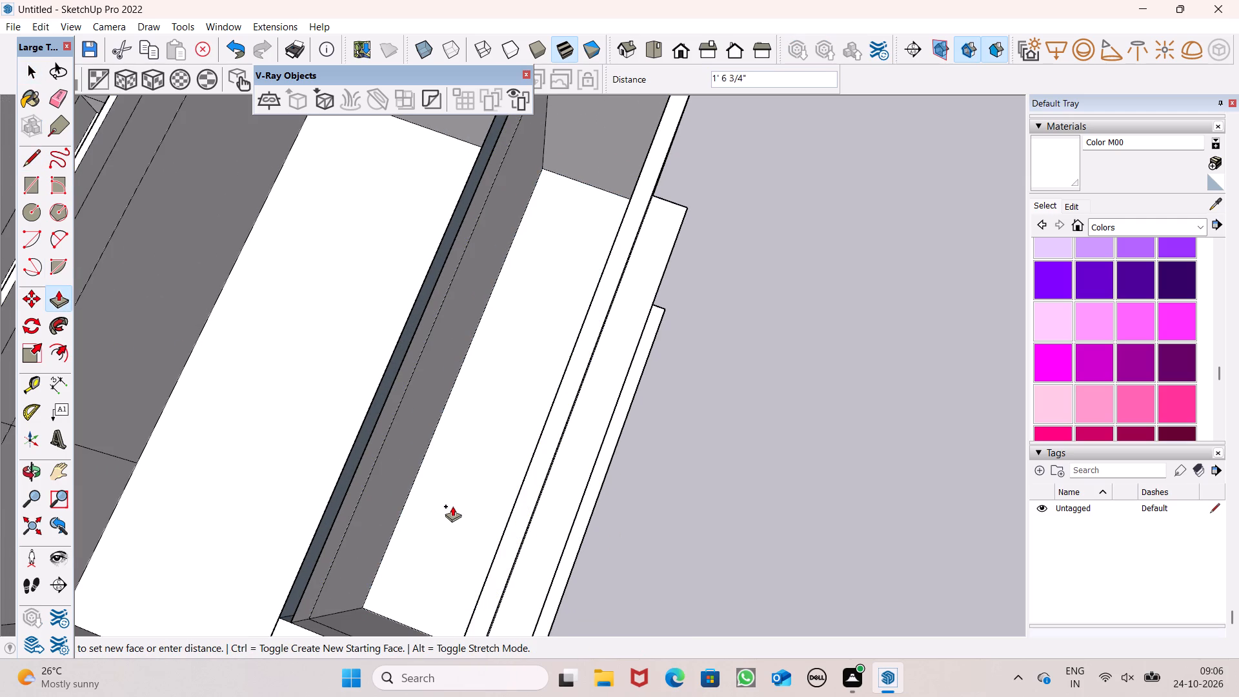
text(4")
key(Return)
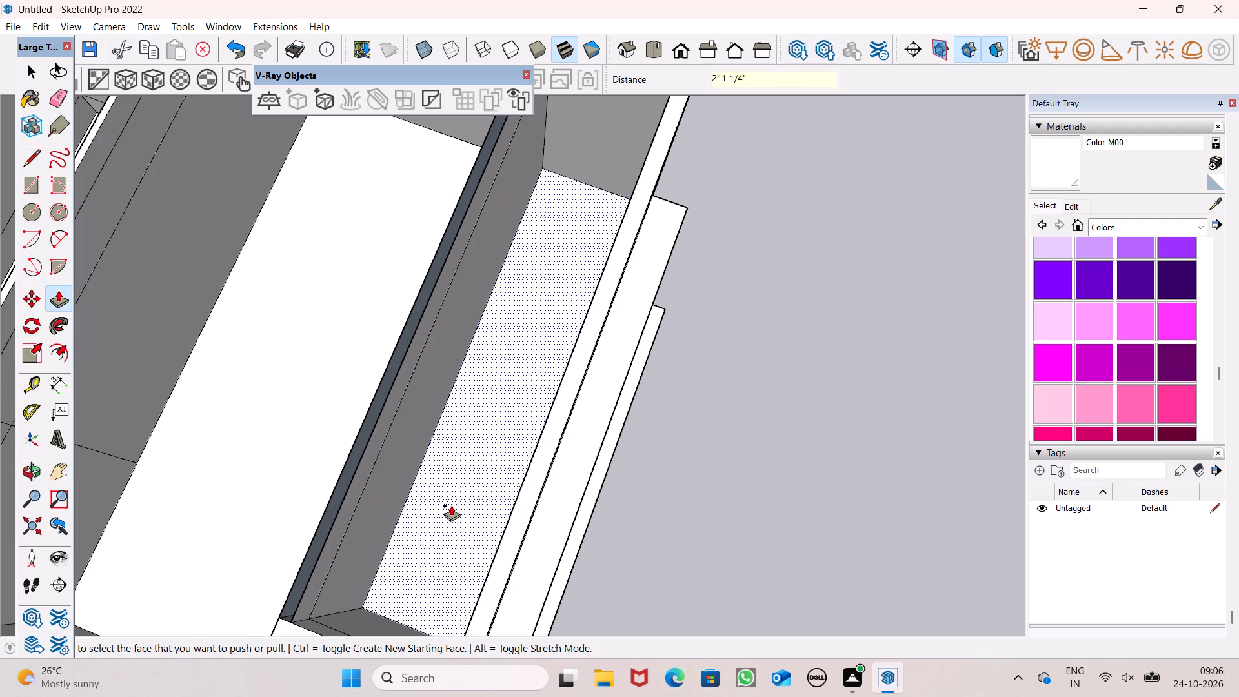
scroll(474, 489, down, 5)
key(space)
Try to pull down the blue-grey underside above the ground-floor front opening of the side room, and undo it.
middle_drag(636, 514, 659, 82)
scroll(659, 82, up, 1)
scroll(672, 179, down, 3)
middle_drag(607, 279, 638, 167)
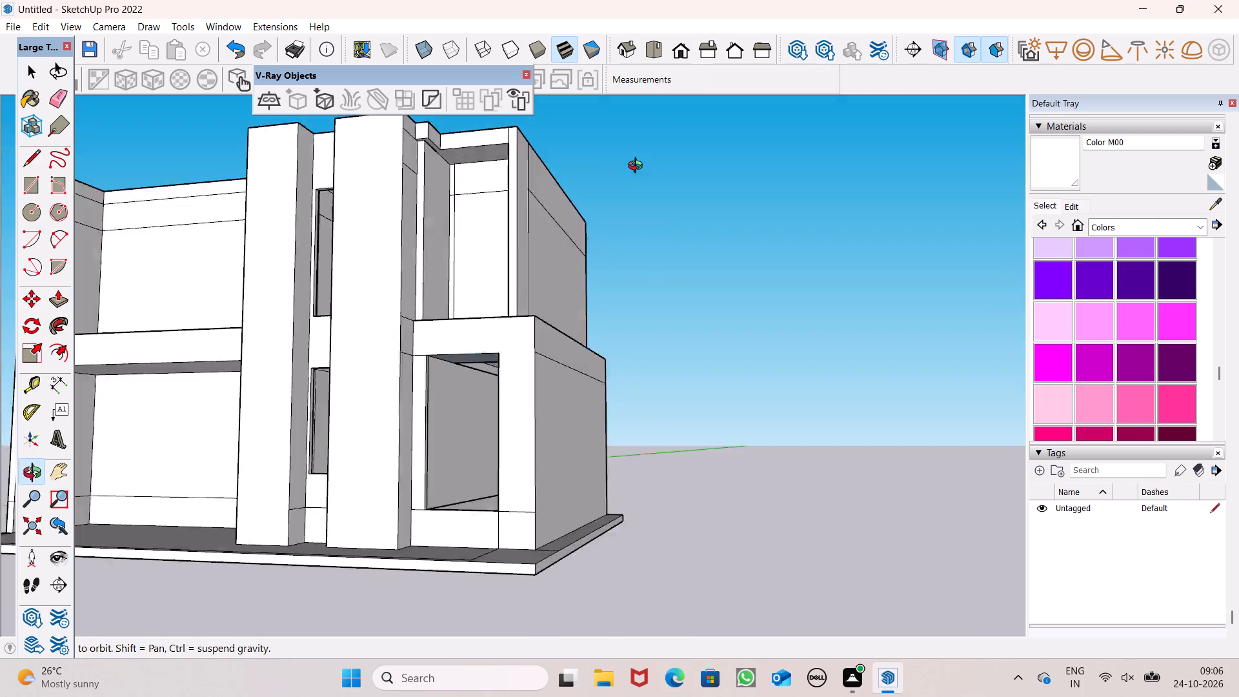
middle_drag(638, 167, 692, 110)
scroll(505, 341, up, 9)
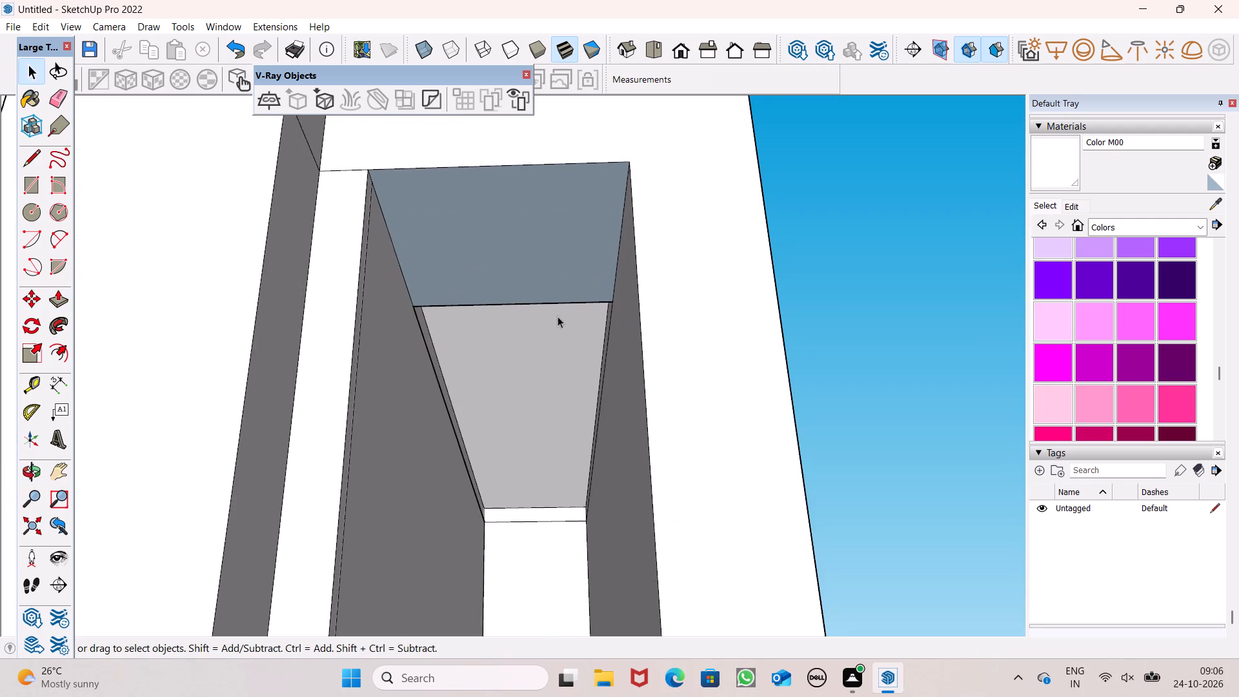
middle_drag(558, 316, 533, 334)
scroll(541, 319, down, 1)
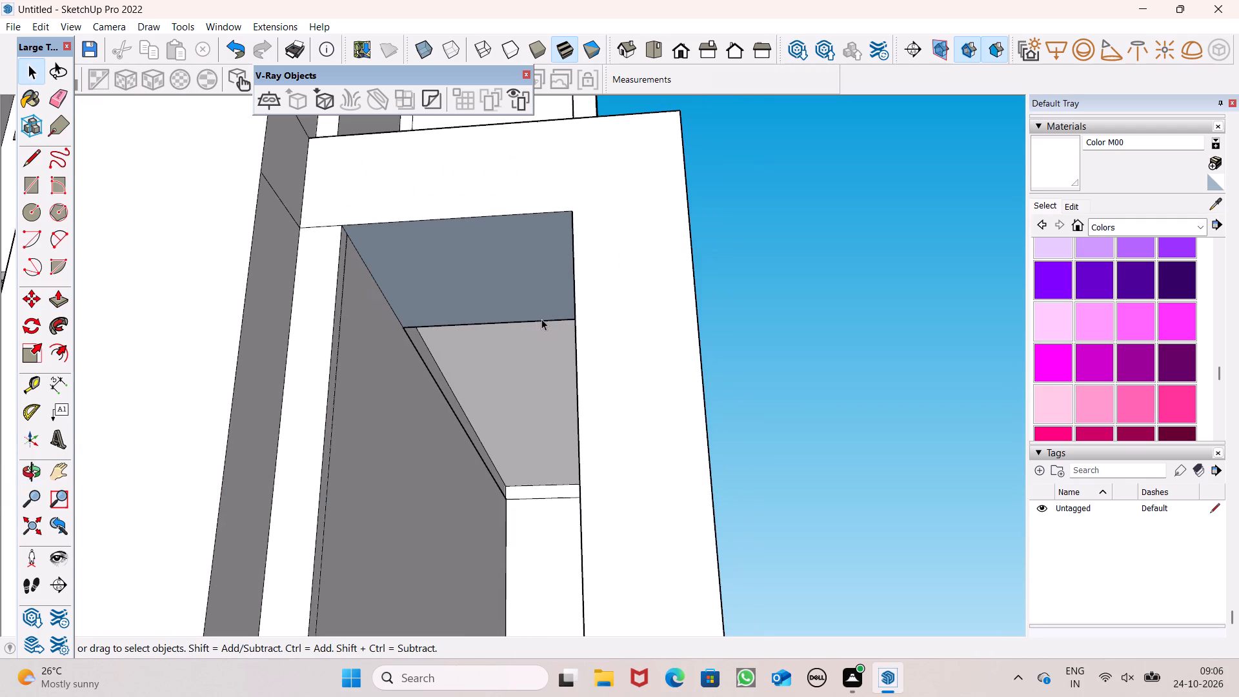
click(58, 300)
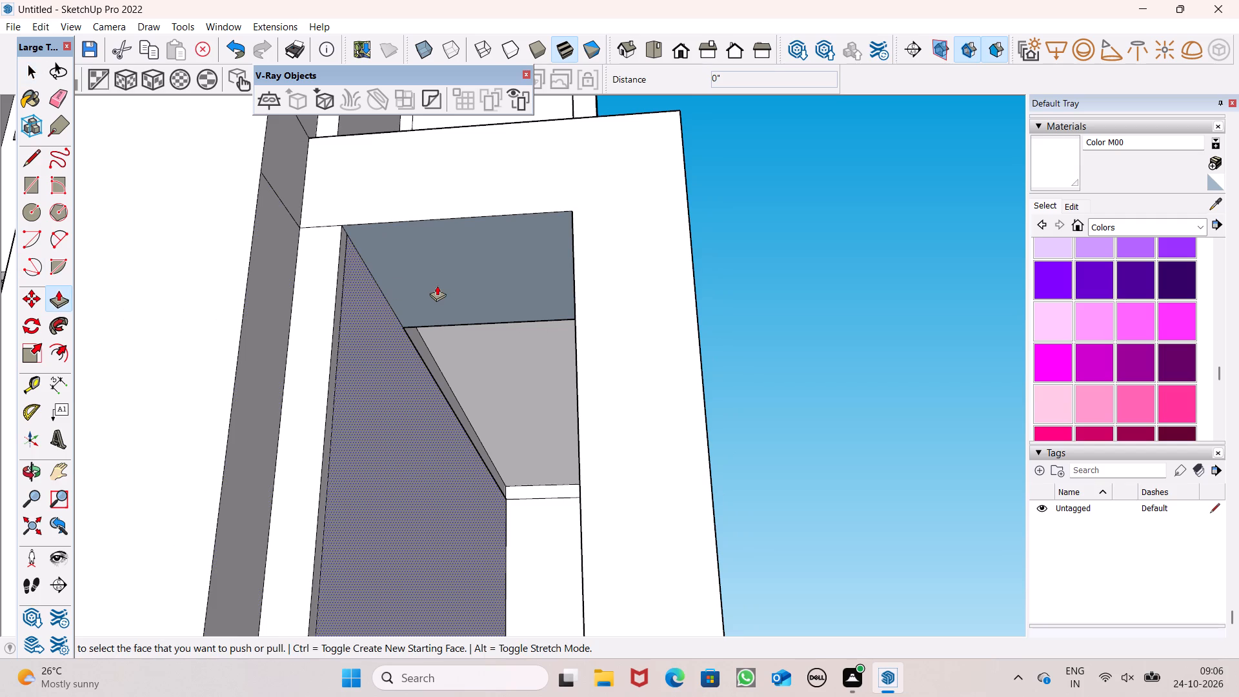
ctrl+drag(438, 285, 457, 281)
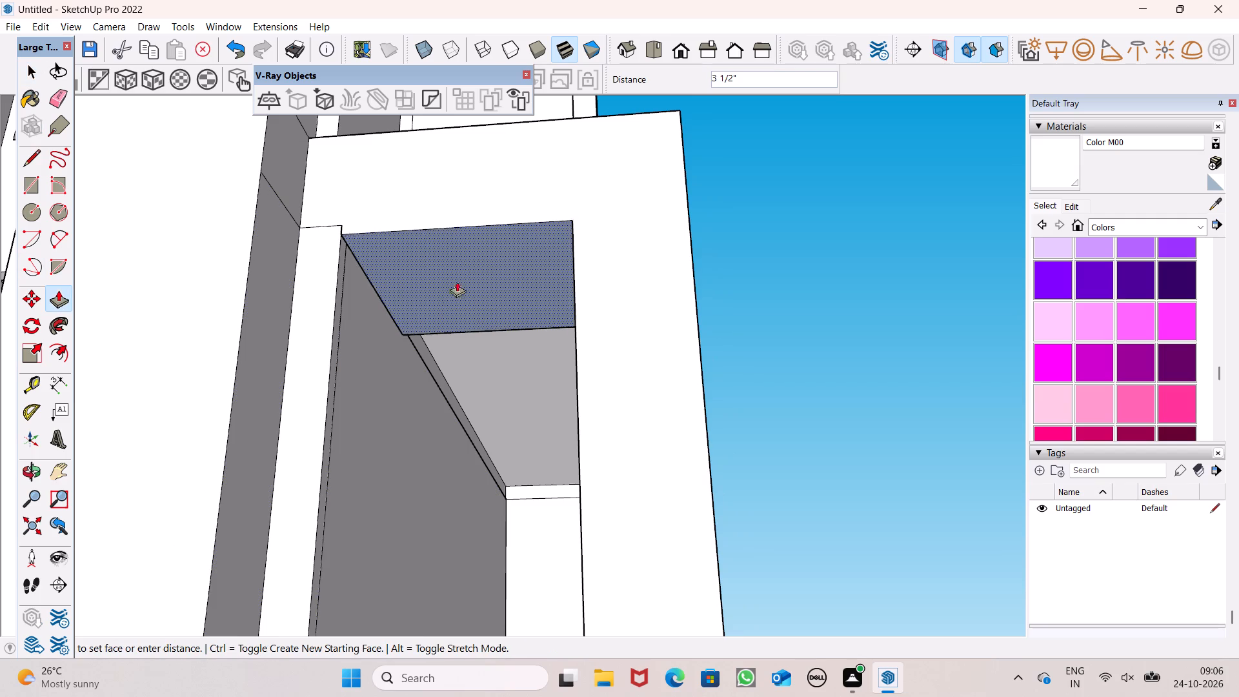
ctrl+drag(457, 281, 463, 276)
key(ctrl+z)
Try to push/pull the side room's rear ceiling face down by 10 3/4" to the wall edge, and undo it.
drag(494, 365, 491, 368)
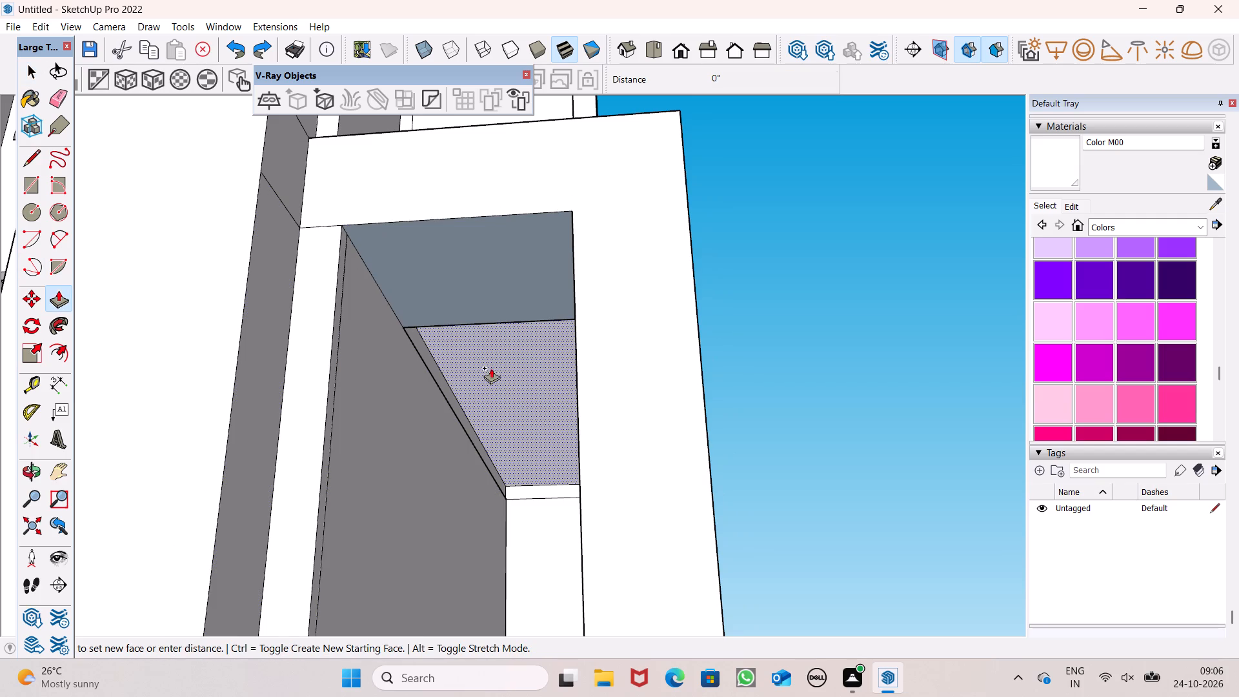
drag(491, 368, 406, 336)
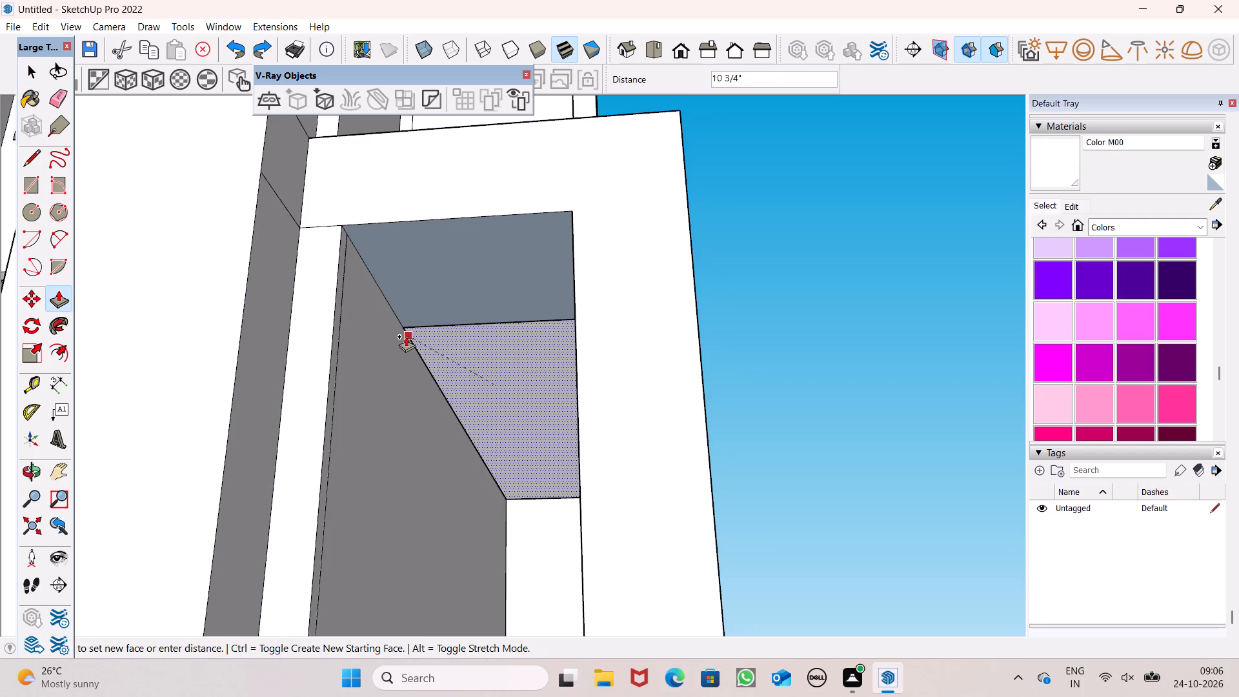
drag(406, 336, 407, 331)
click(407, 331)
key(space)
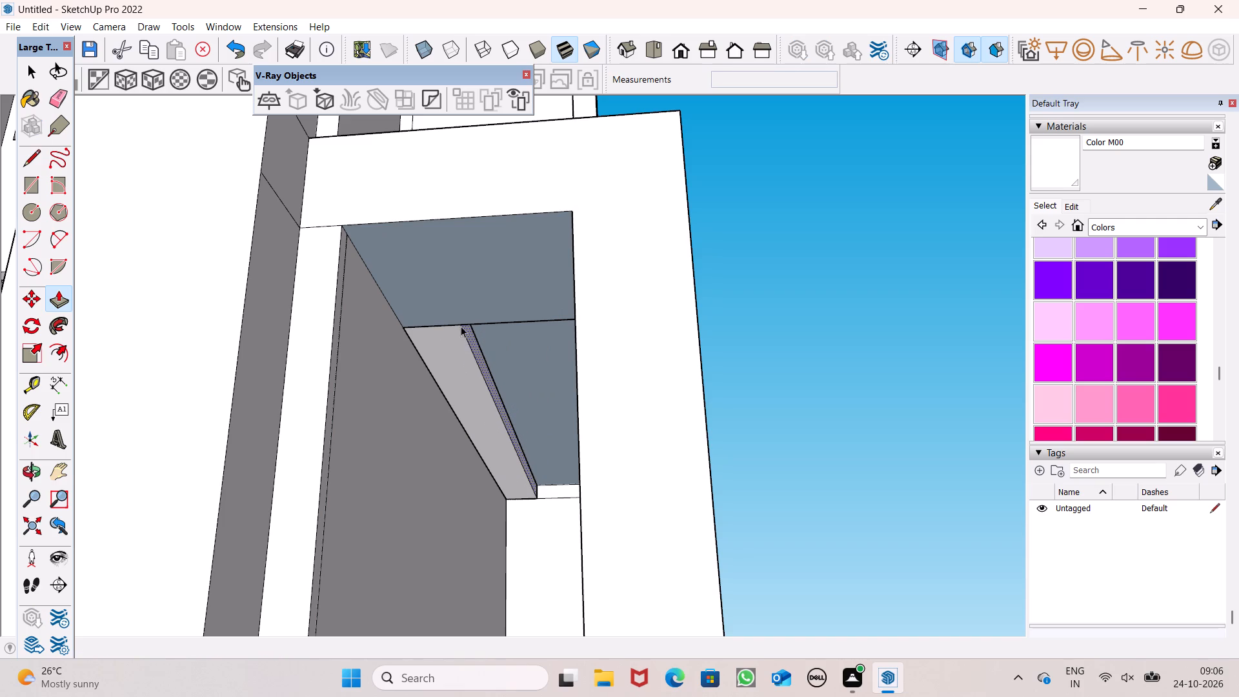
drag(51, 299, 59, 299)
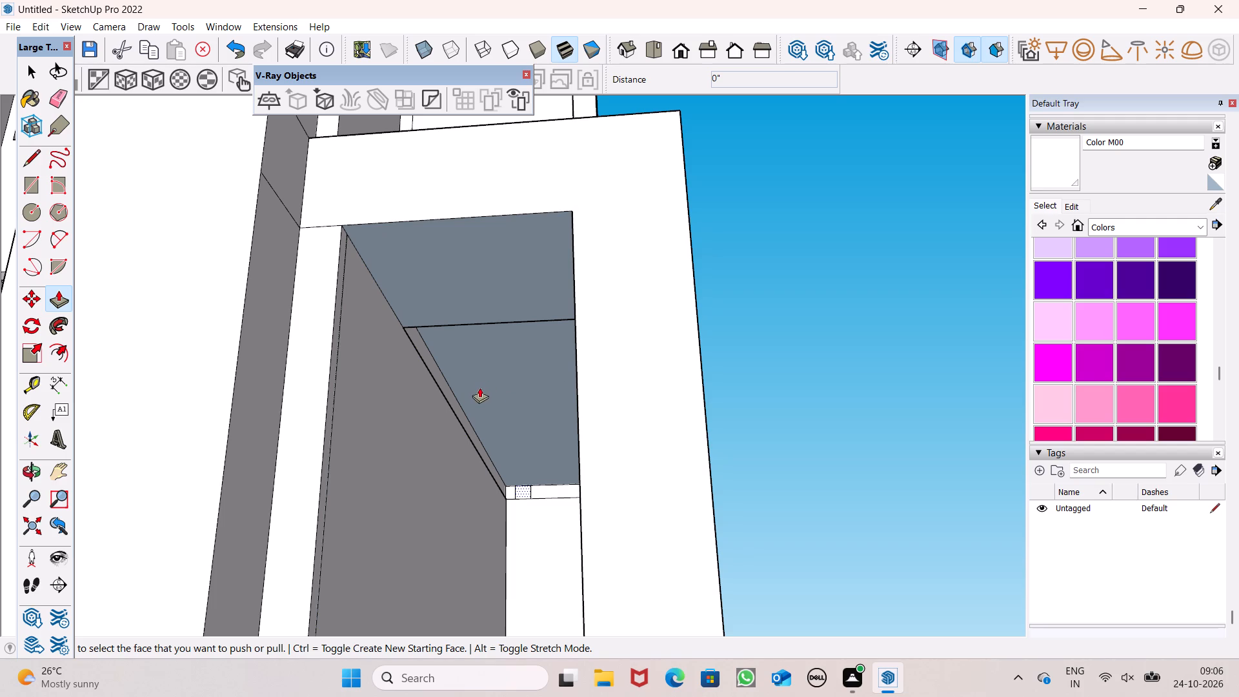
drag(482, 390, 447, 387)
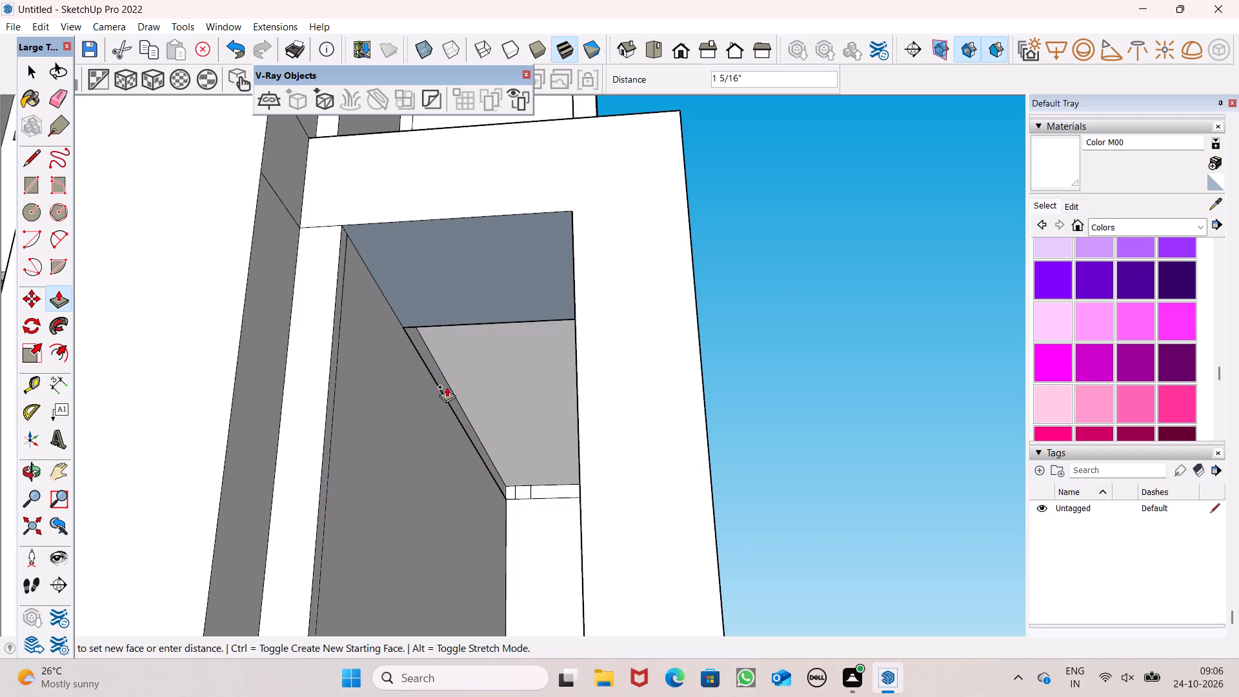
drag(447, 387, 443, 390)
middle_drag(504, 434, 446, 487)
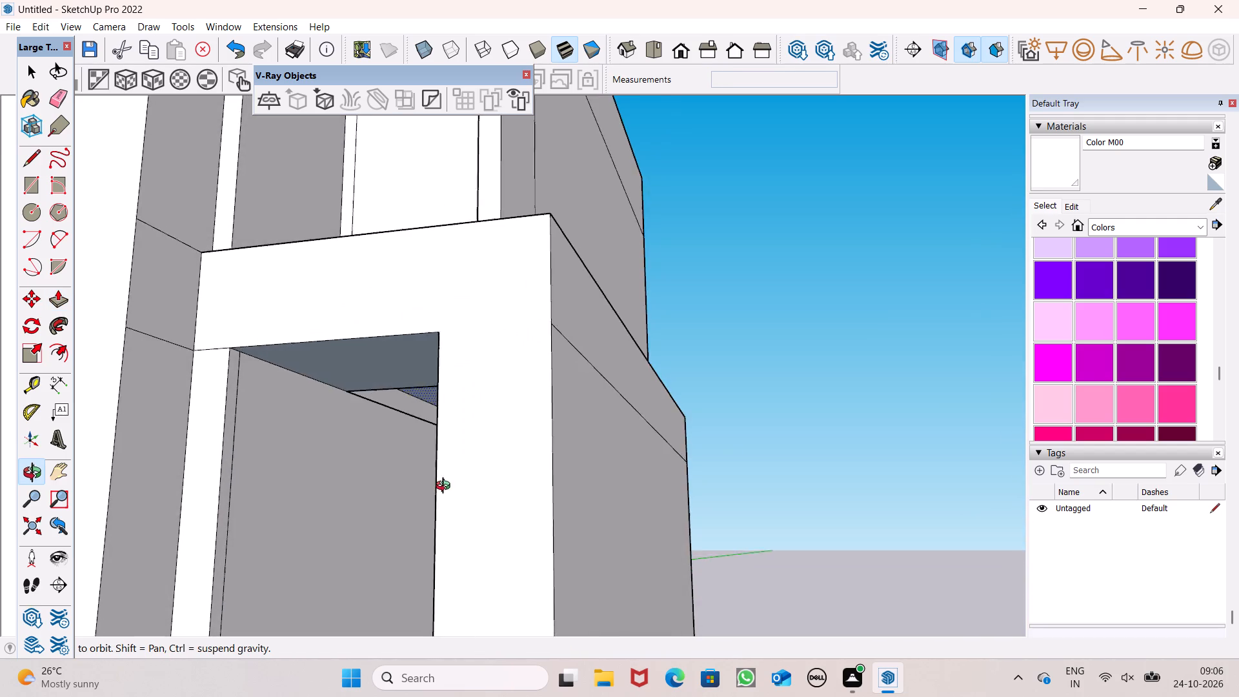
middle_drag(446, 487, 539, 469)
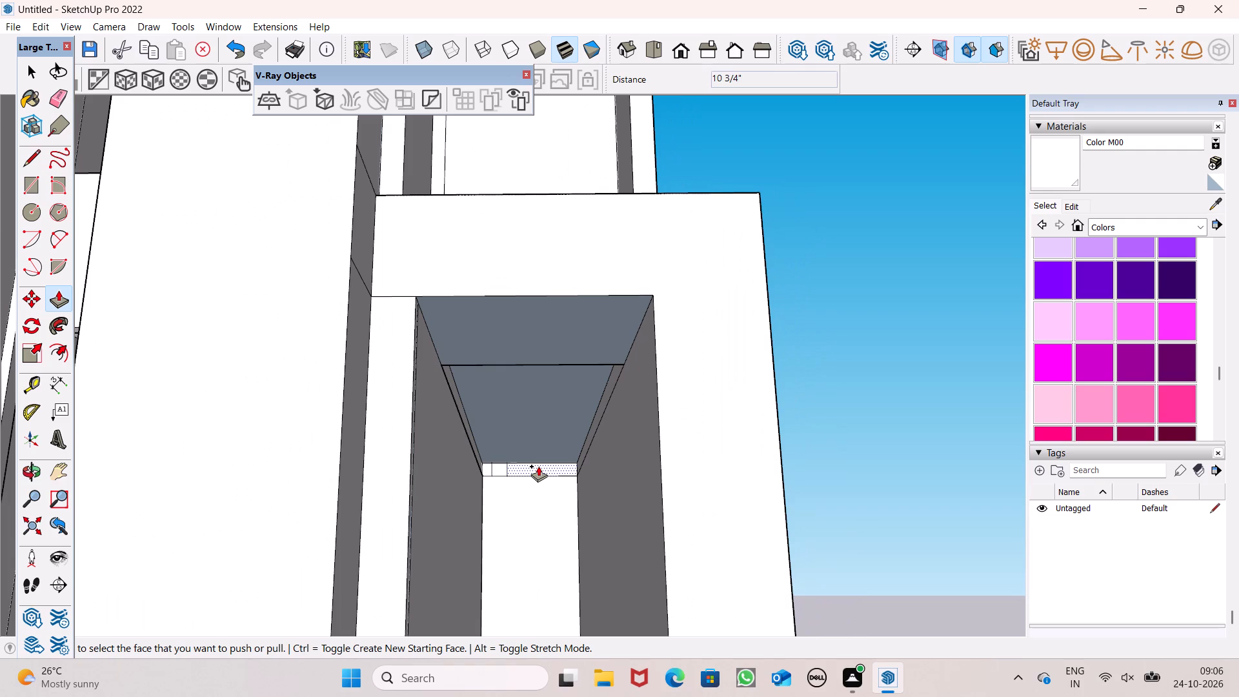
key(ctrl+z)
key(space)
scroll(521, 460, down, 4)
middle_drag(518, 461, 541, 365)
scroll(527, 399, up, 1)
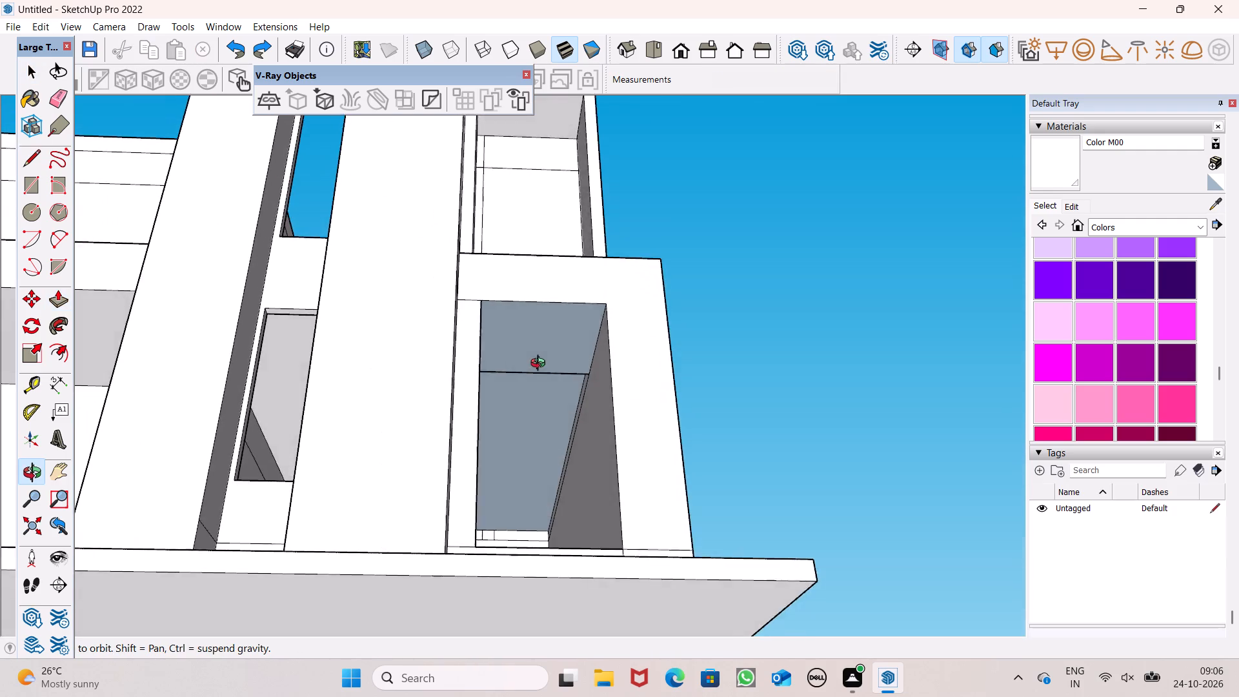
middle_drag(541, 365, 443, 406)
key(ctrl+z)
Paint the blue-grey underside above the side room's ground-floor front opening with Color M00.
middle_drag(512, 460, 489, 483)
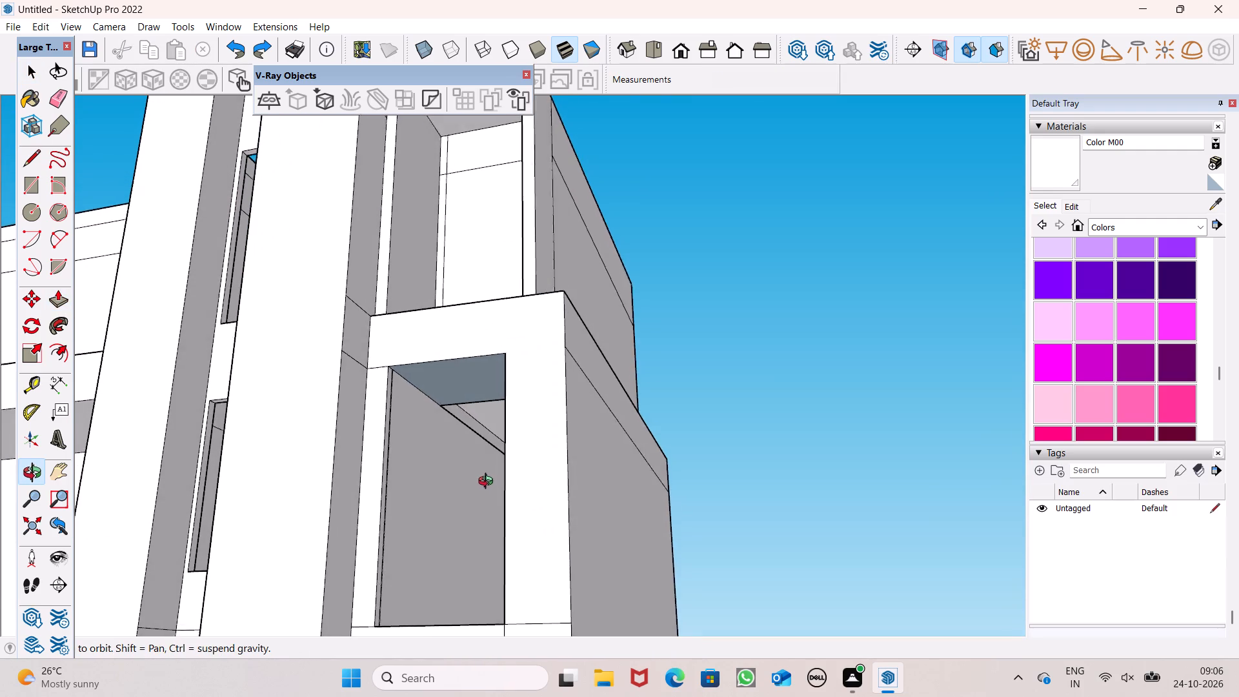
middle_drag(489, 483, 572, 498)
scroll(1064, 363, up, 2)
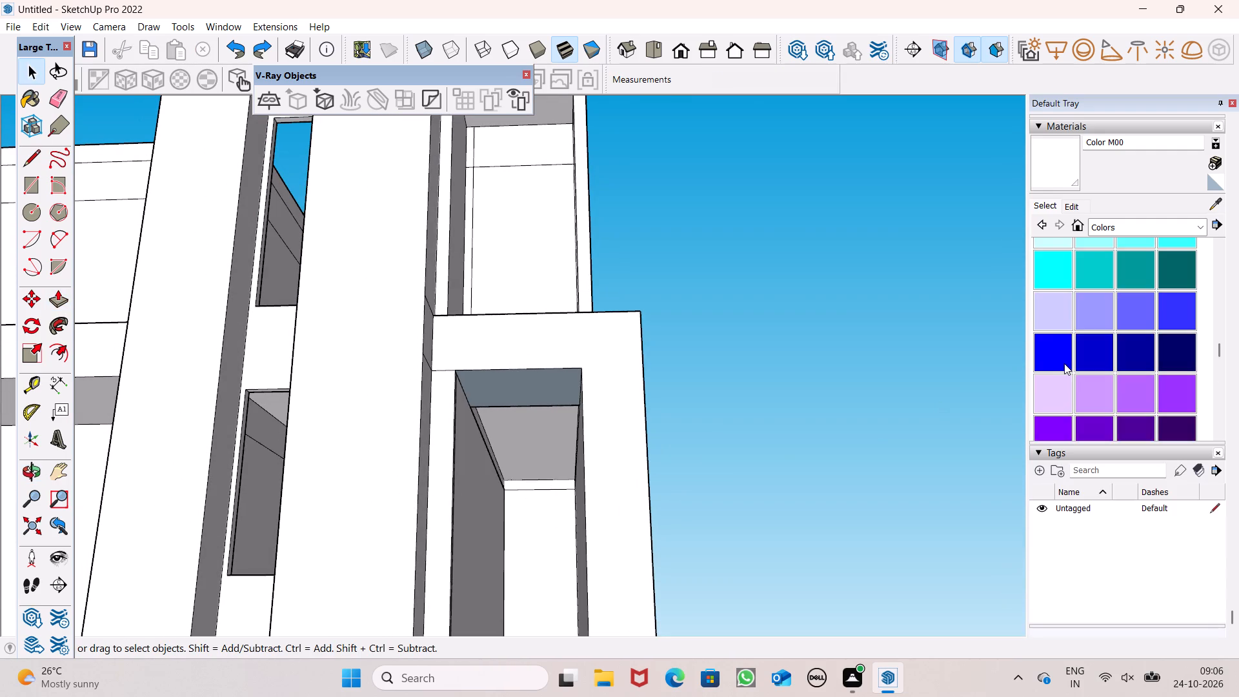
scroll(1062, 363, up, 7)
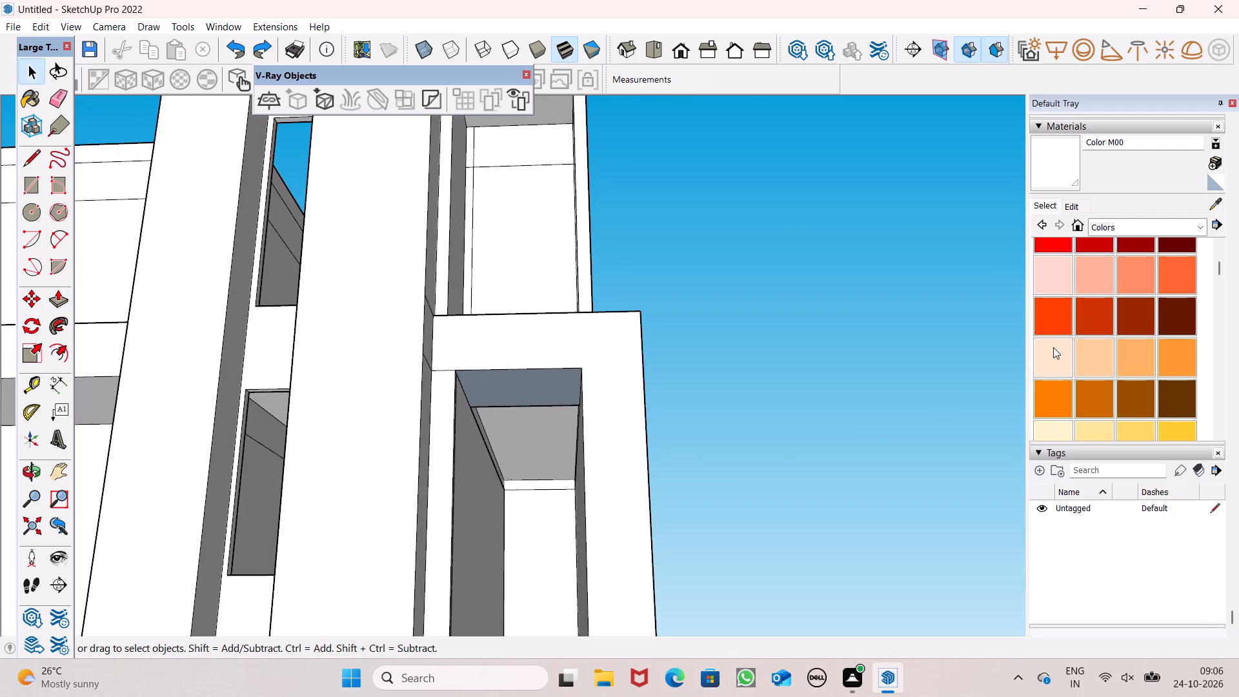
scroll(1054, 347, down, 5)
click(1060, 149)
scroll(586, 364, up, 2)
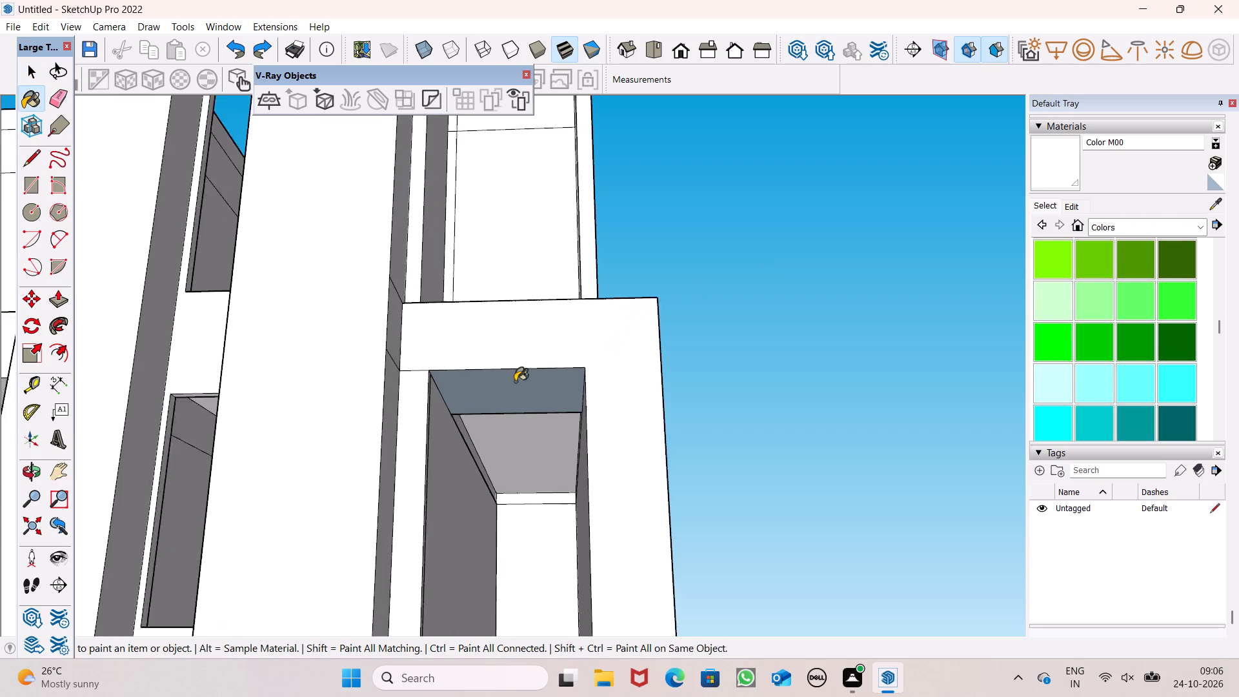
scroll(515, 381, up, 1)
click(467, 379)
Erase the heavy stray edge running along the side room's inner wall just below the ceiling.
middle_drag(461, 416, 449, 418)
scroll(451, 418, up, 7)
scroll(462, 478, up, 2)
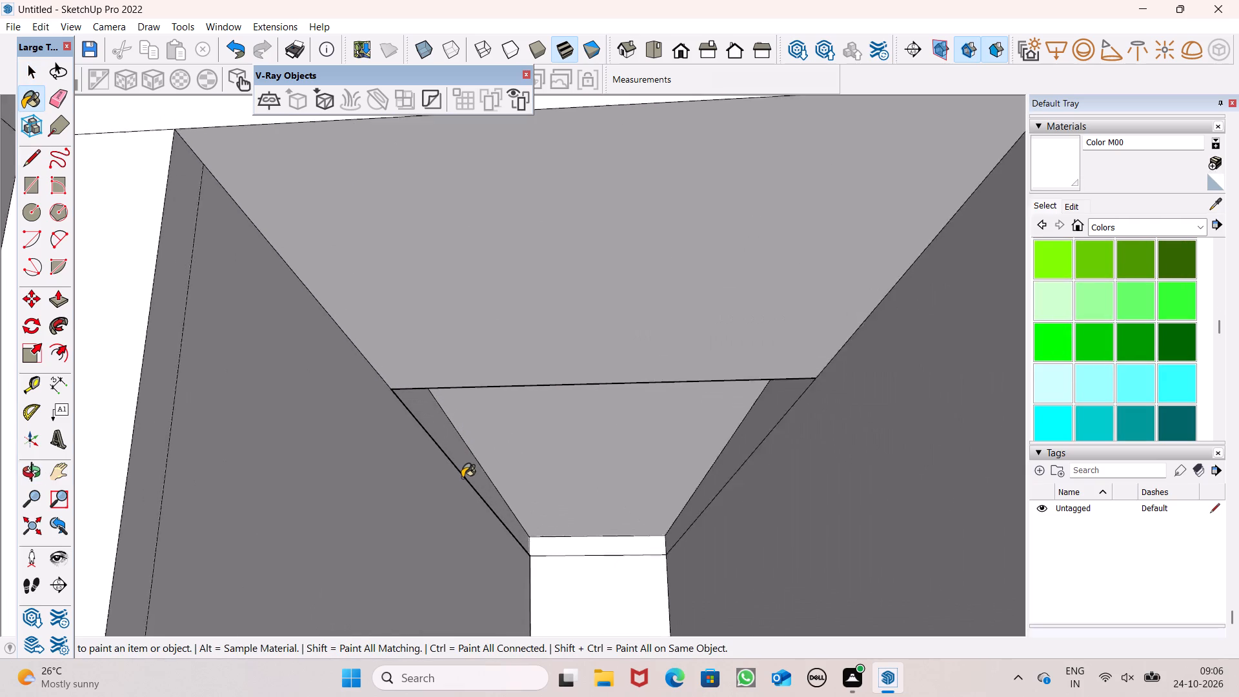
scroll(462, 478, up, 5)
scroll(514, 542, up, 1)
middle_drag(514, 543, 514, 499)
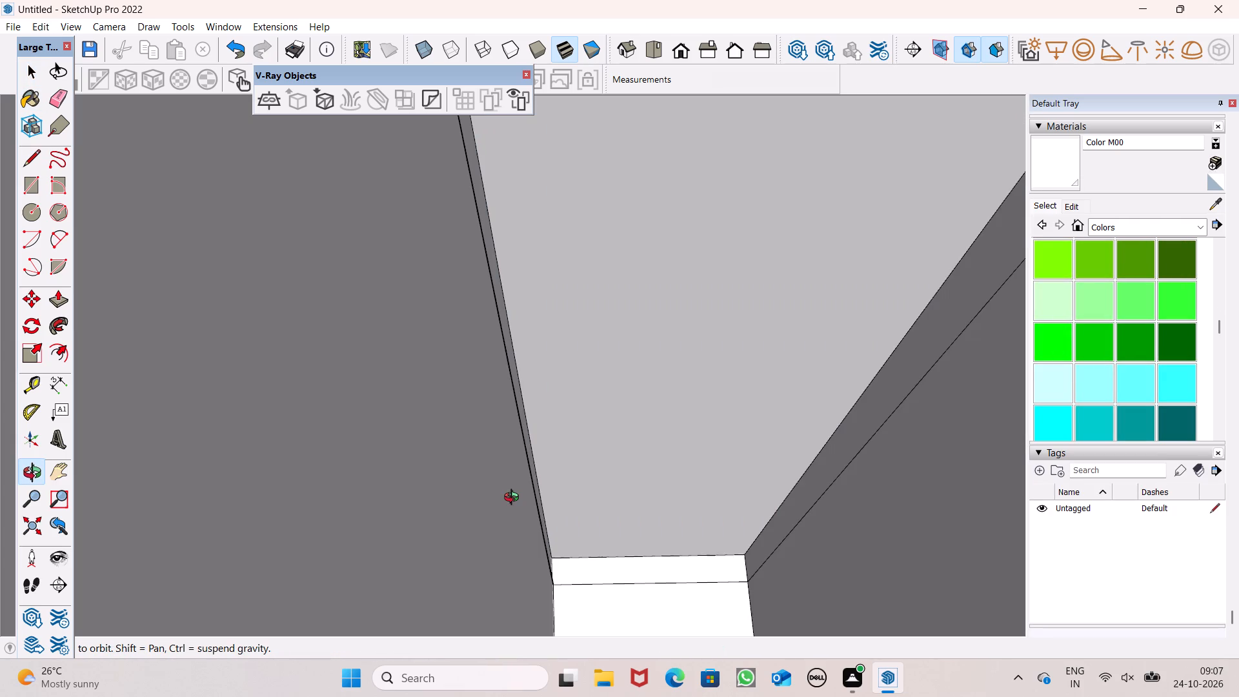
middle_drag(514, 499, 493, 510)
scroll(519, 543, up, 7)
middle_drag(558, 565, 570, 554)
scroll(559, 554, up, 15)
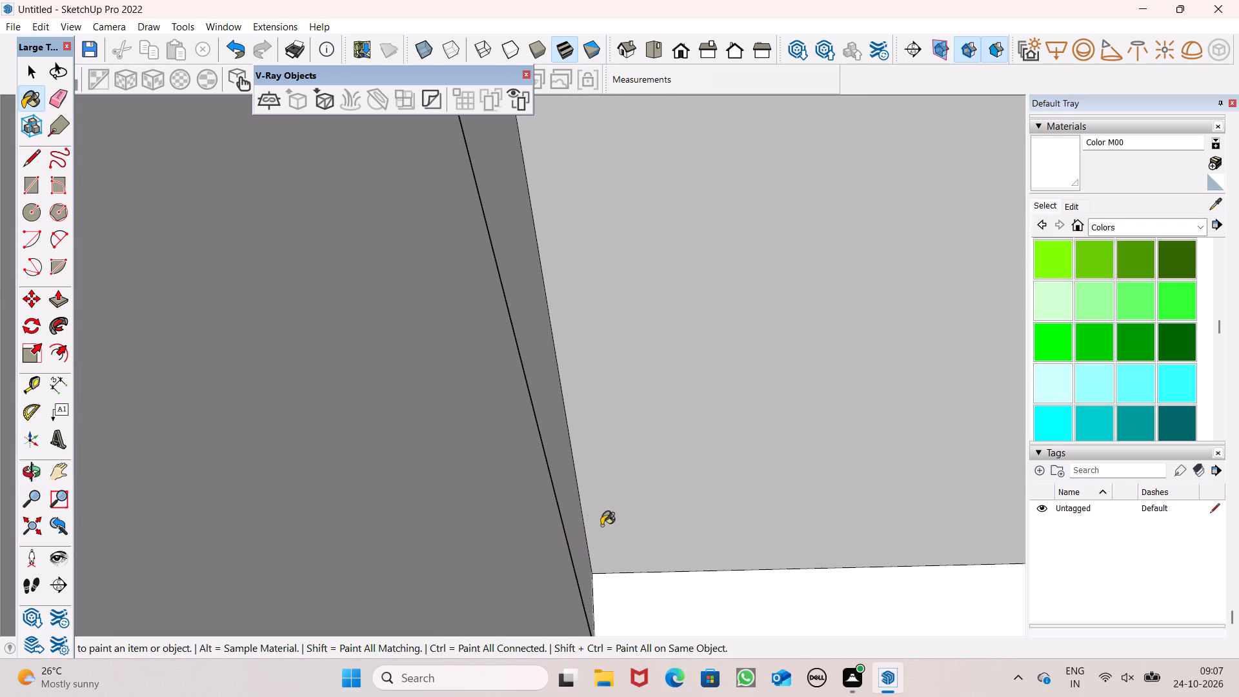
click(48, 97)
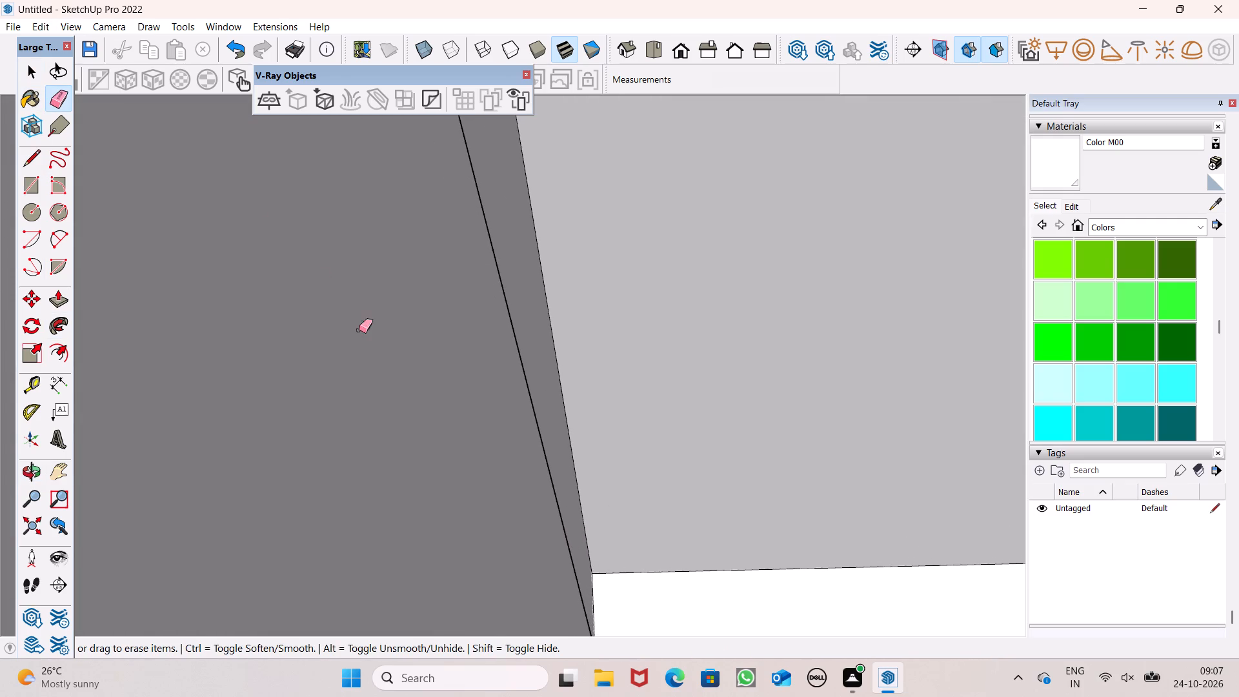
drag(514, 354, 520, 347)
Examine the house's front columns, openings and side room in front view, from below and at an angle.
scroll(539, 284, down, 11)
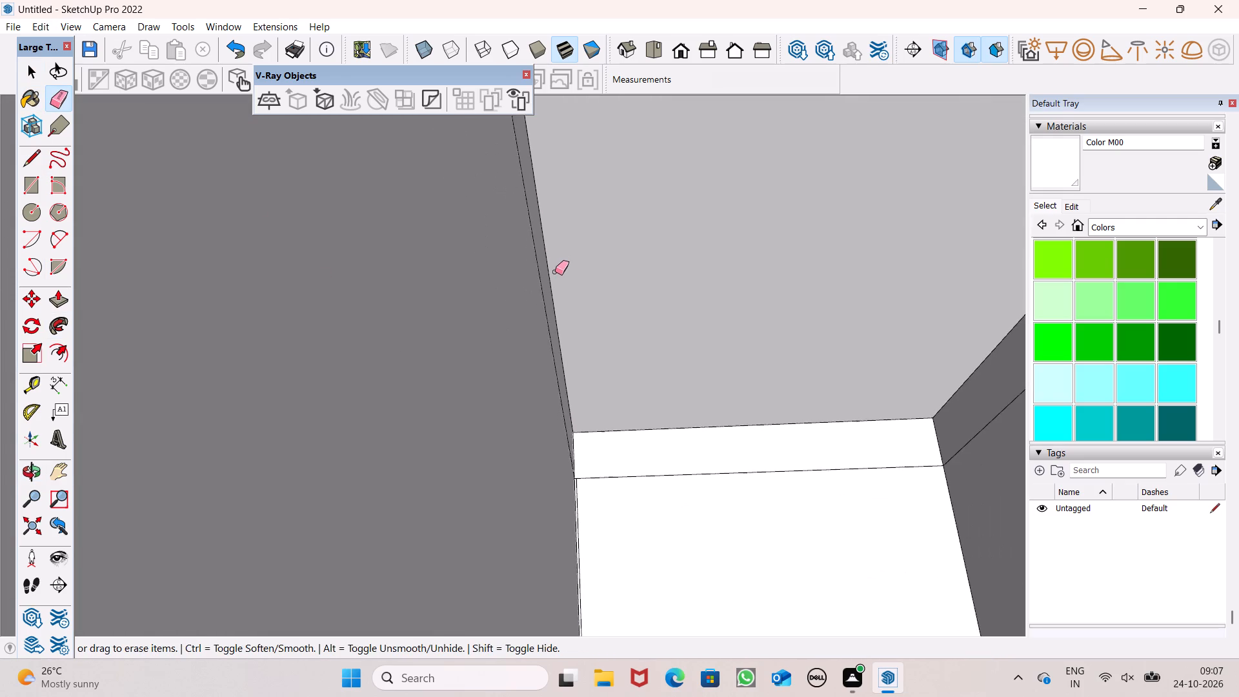
scroll(555, 272, down, 15)
scroll(545, 323, down, 6)
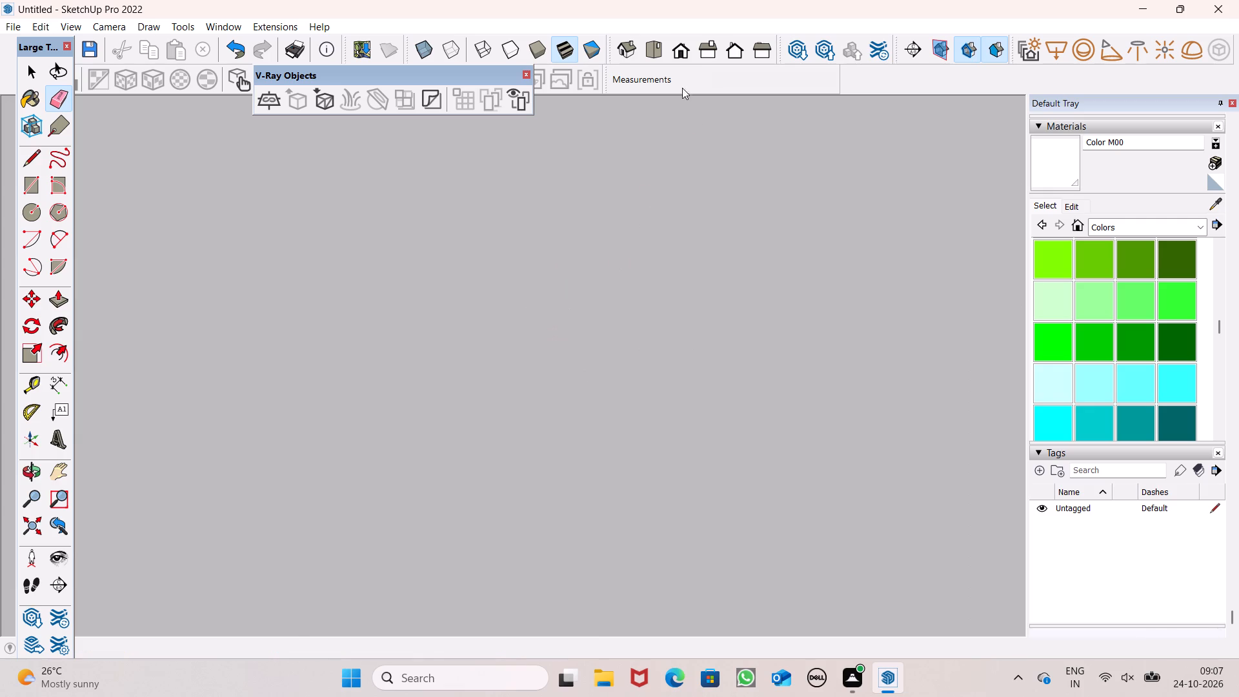
click(672, 55)
scroll(688, 318, down, 7)
scroll(560, 323, down, 7)
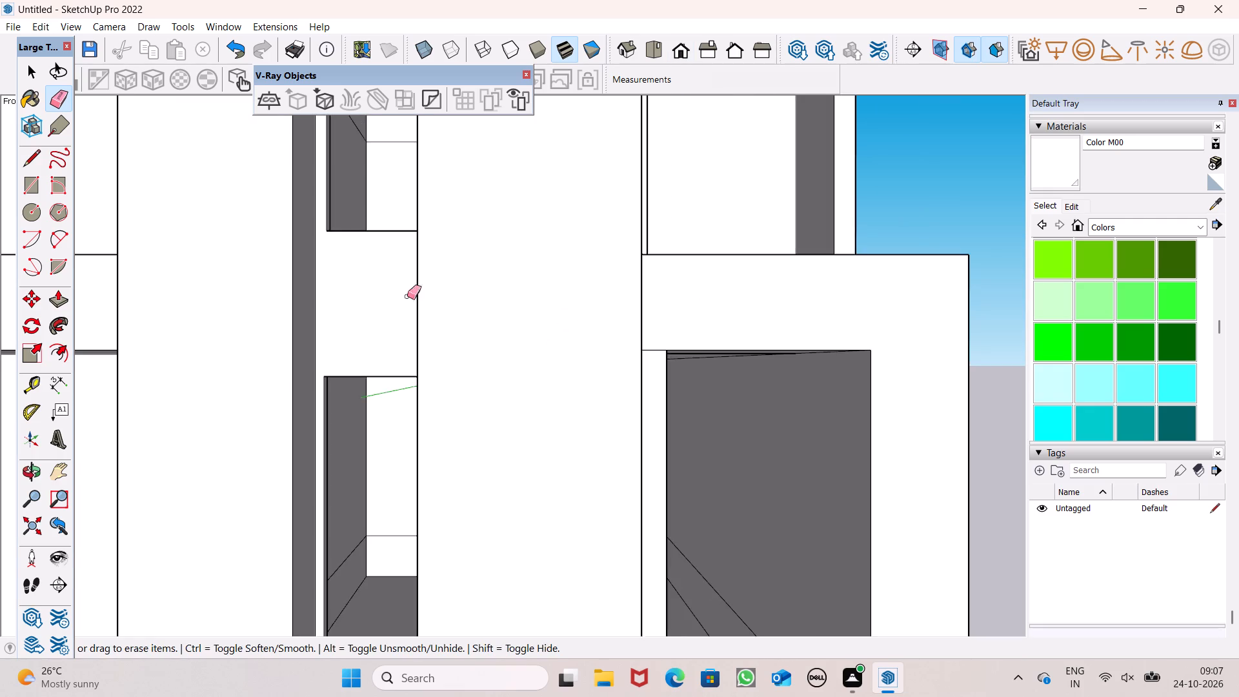
scroll(402, 299, down, 11)
middle_drag(489, 367, 492, 156)
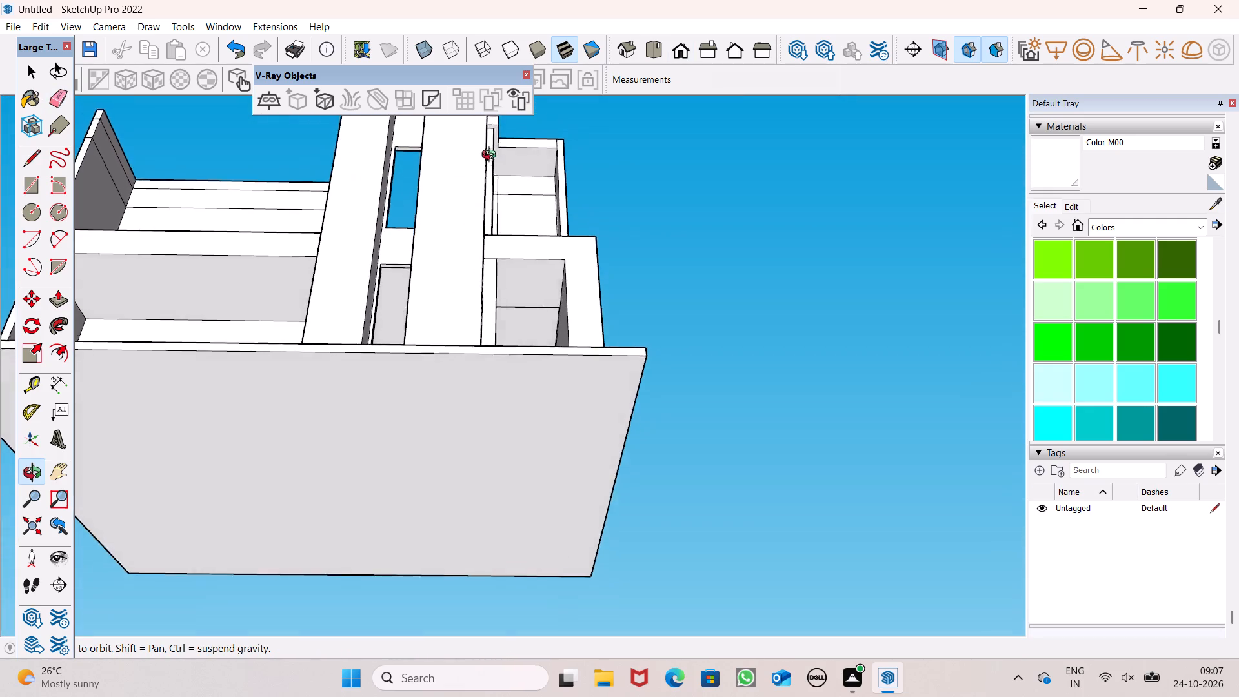
middle_drag(492, 156, 285, 230)
middle_drag(315, 264, 419, 387)
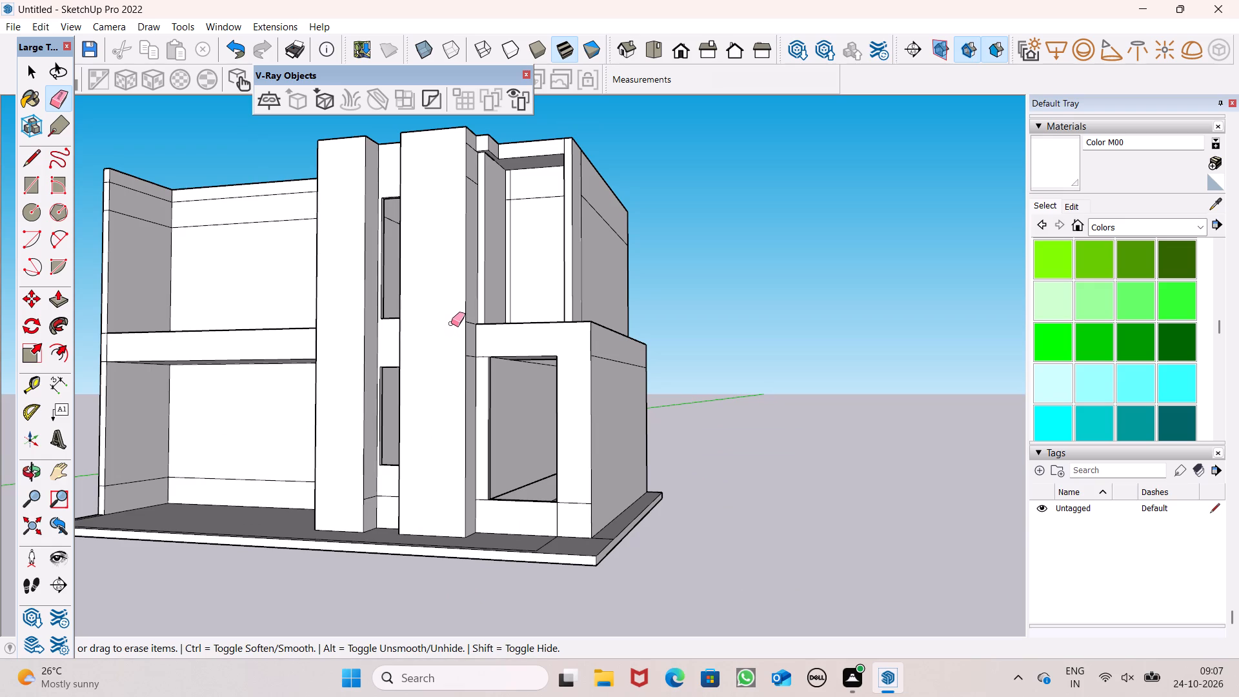
Examine the house from the front and from above, including the wide bay beside the two front columns.
scroll(645, 335, down, 3)
middle_drag(690, 382, 768, 403)
scroll(808, 317, down, 2)
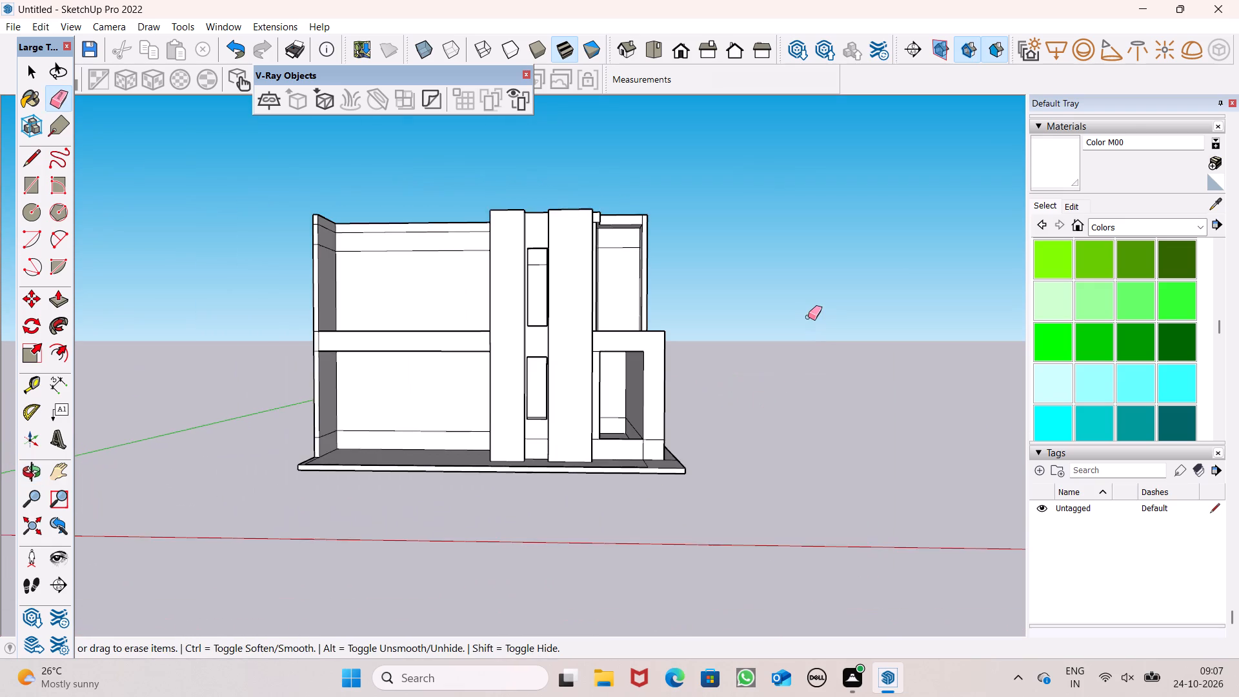
scroll(808, 317, down, 1)
middle_drag(815, 355, 853, 447)
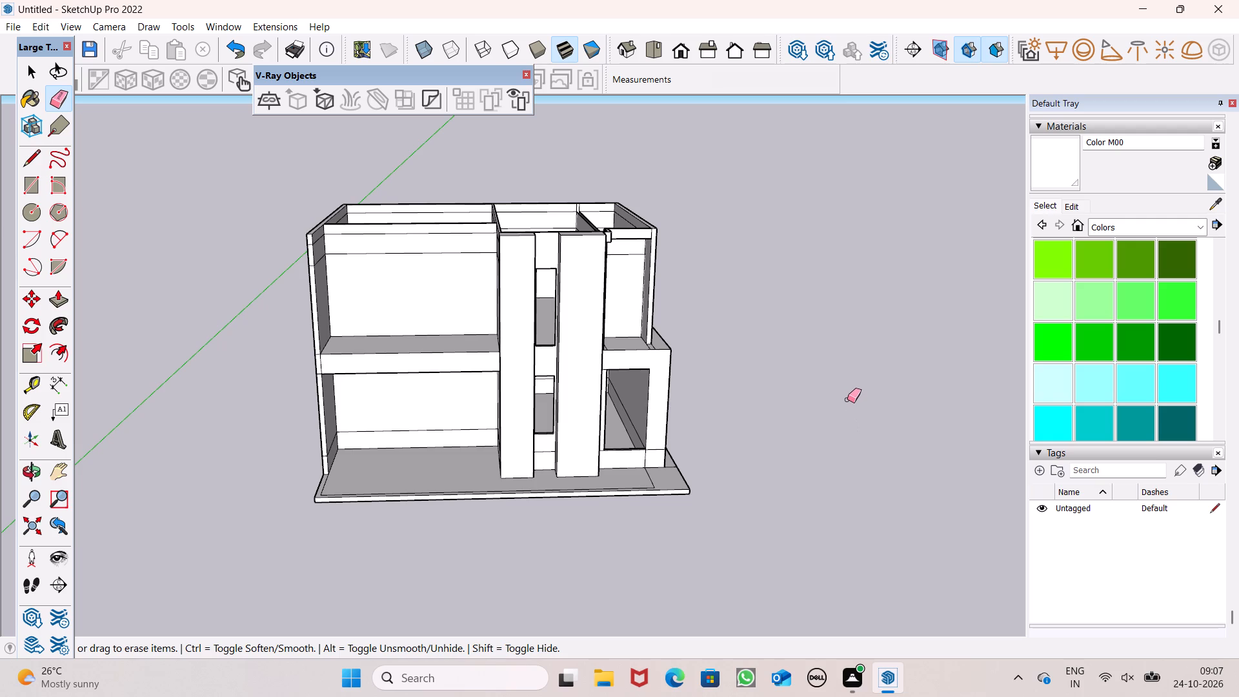
scroll(847, 398, down, 3)
middle_drag(852, 403, 850, 379)
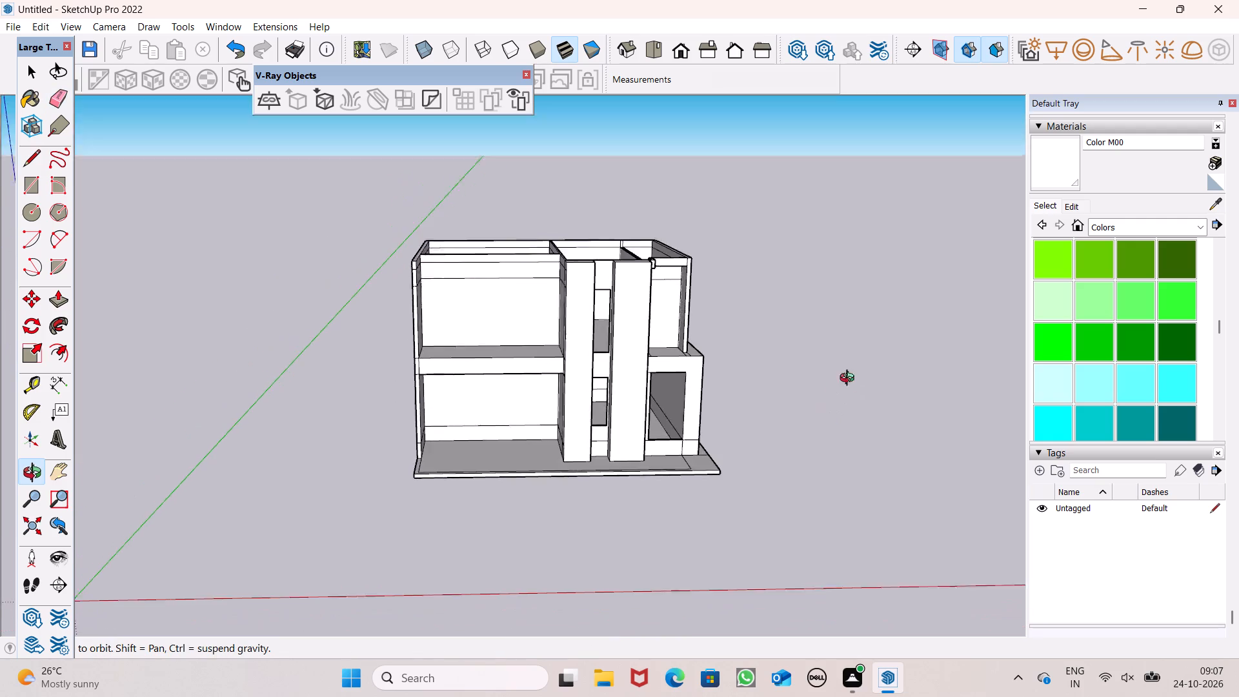
middle_drag(850, 379, 827, 400)
scroll(949, 282, down, 5)
scroll(565, 301, up, 4)
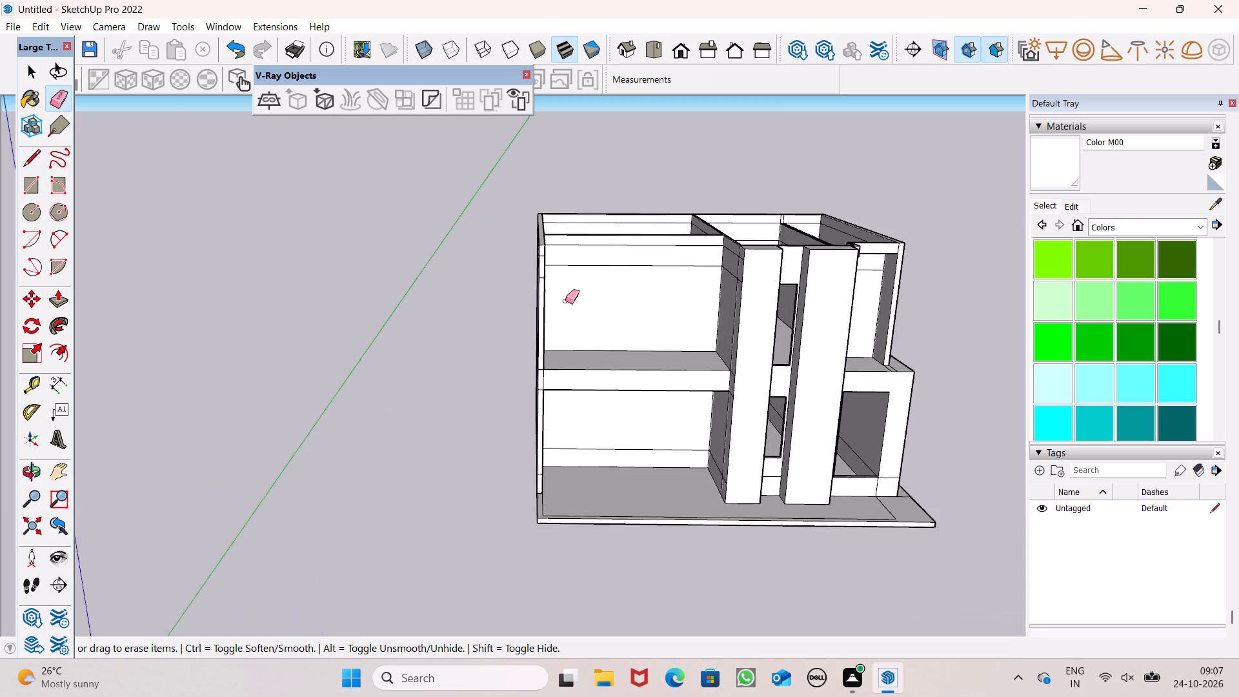
scroll(565, 301, up, 2)
middle_drag(809, 359, 780, 331)
scroll(714, 323, up, 3)
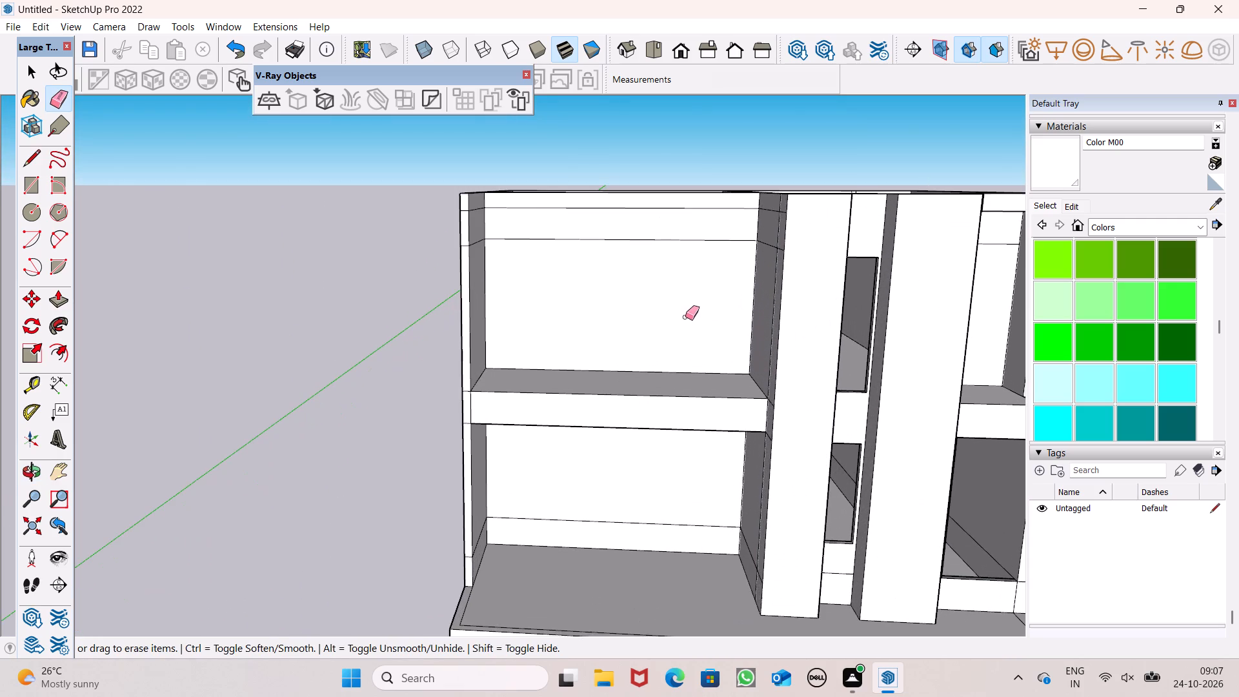
scroll(557, 320, down, 1)
middle_drag(548, 352, 547, 372)
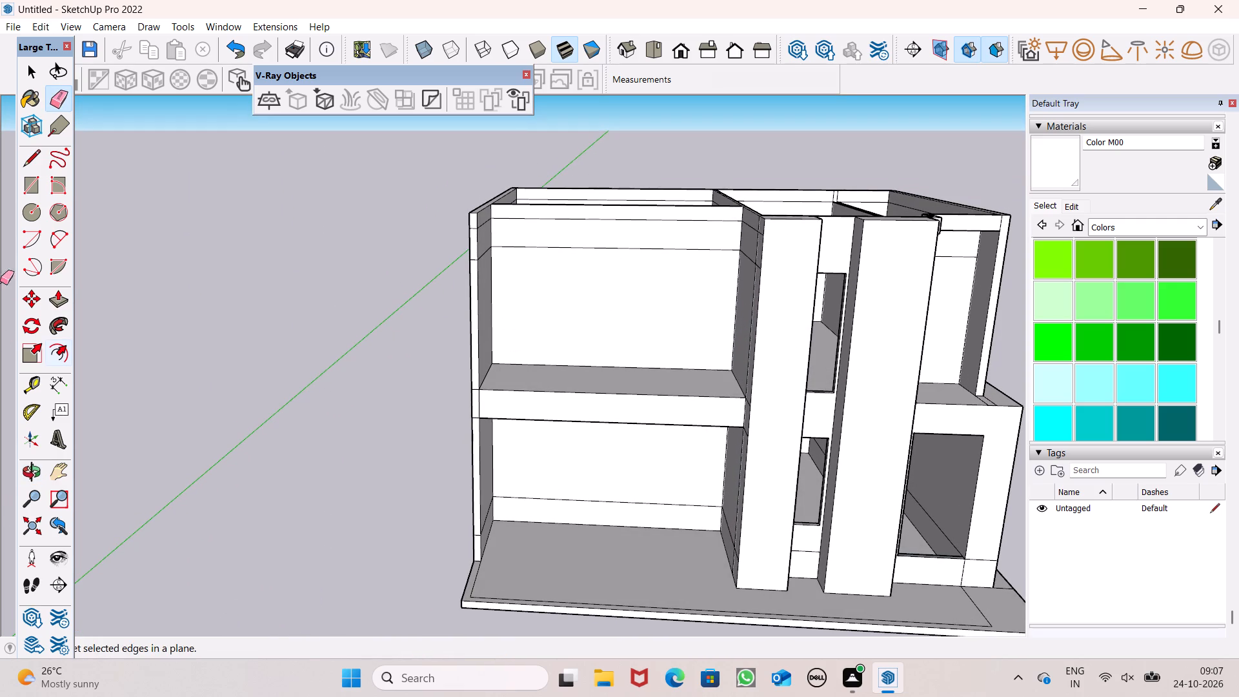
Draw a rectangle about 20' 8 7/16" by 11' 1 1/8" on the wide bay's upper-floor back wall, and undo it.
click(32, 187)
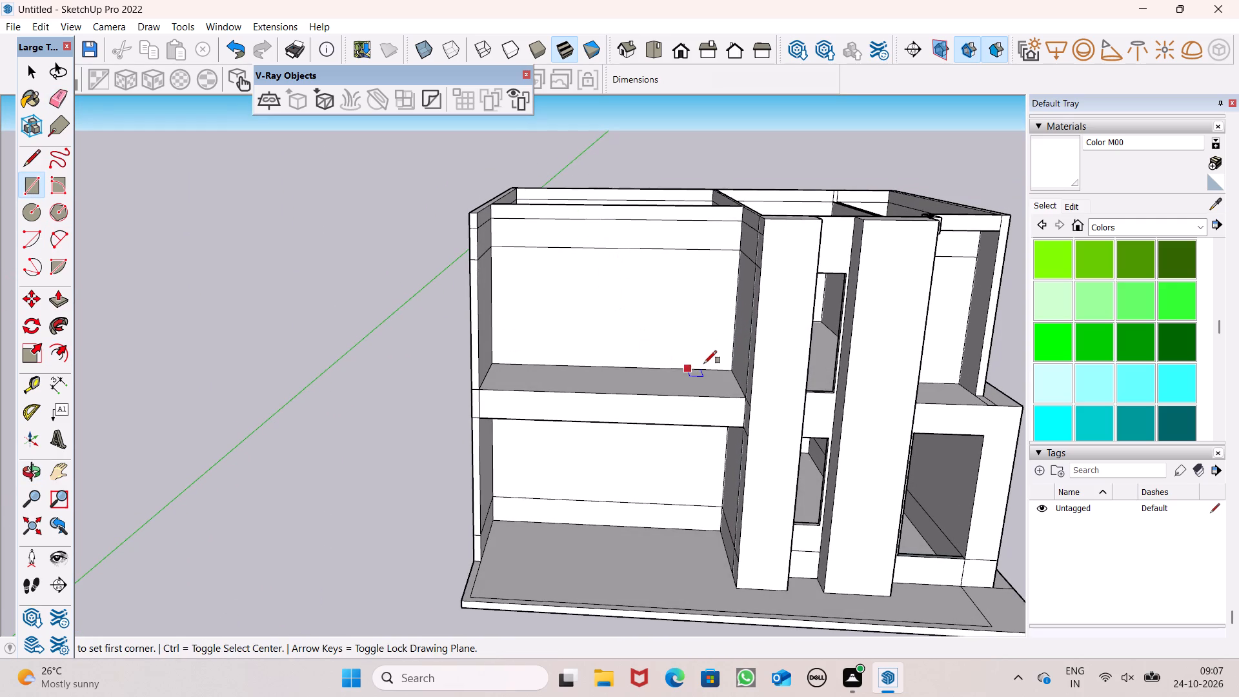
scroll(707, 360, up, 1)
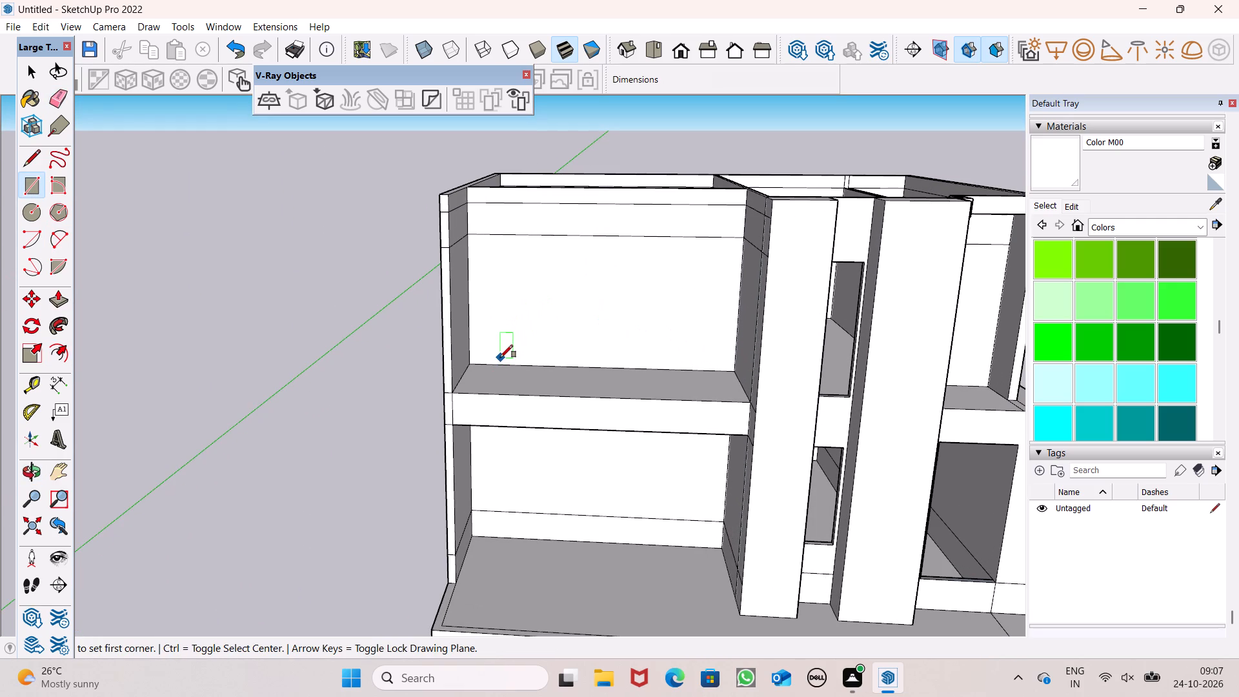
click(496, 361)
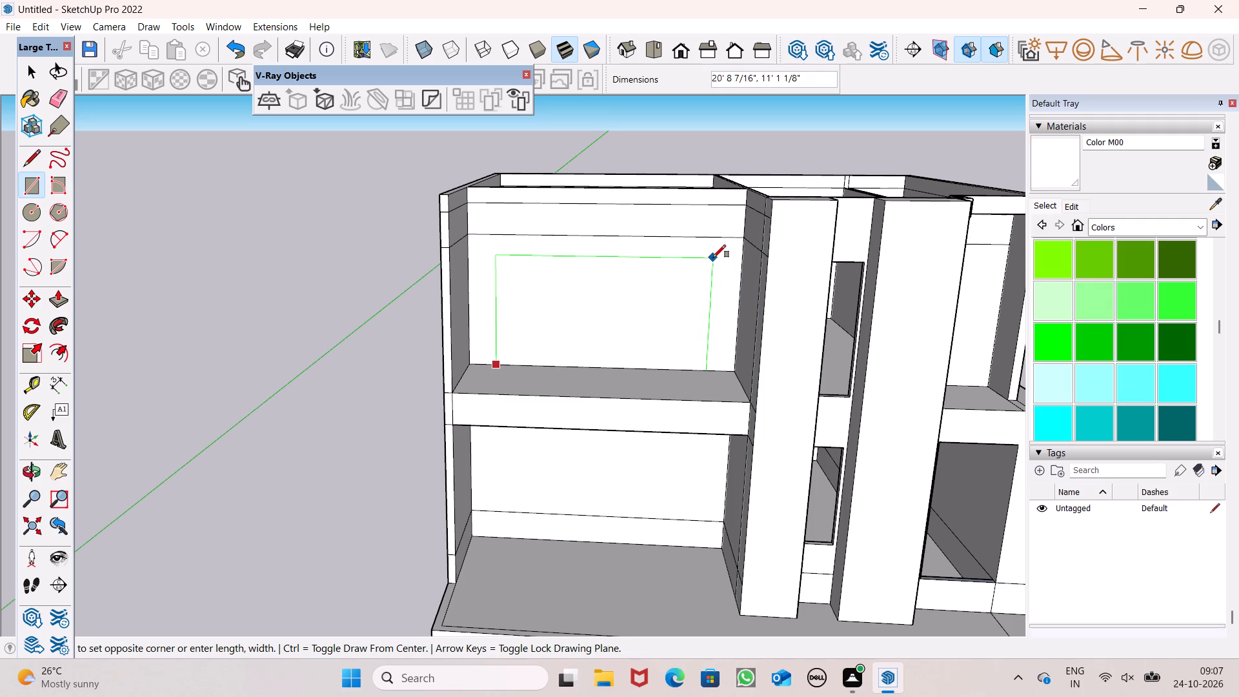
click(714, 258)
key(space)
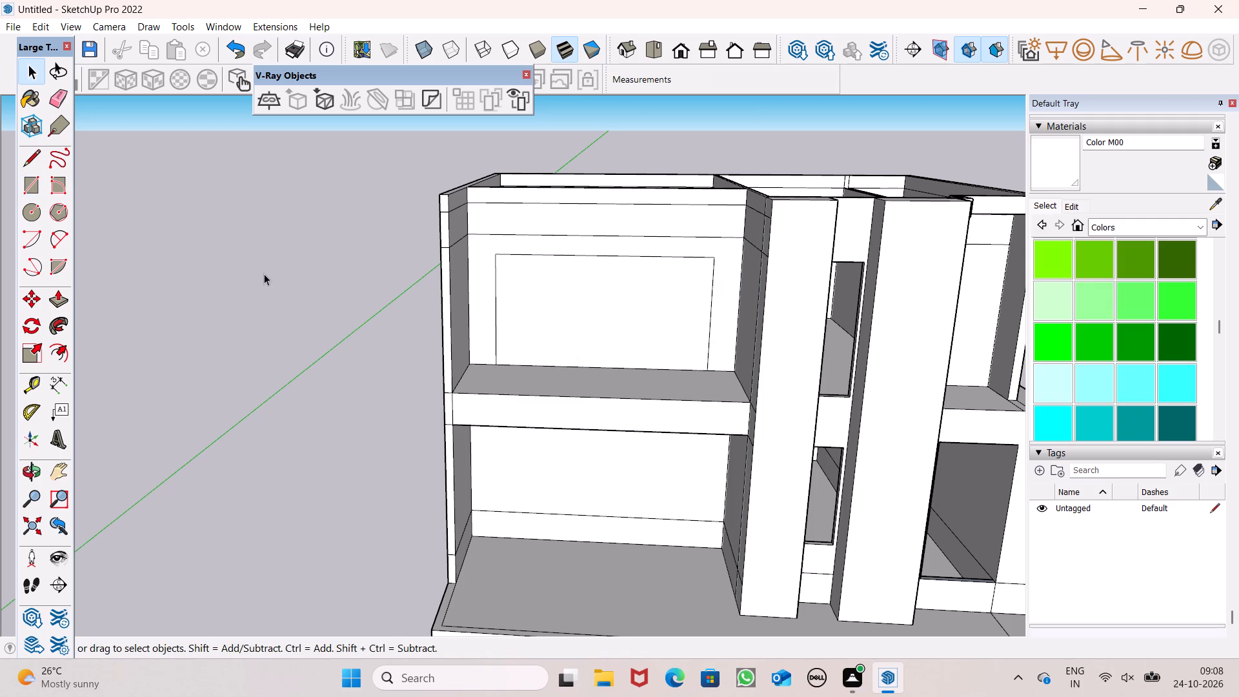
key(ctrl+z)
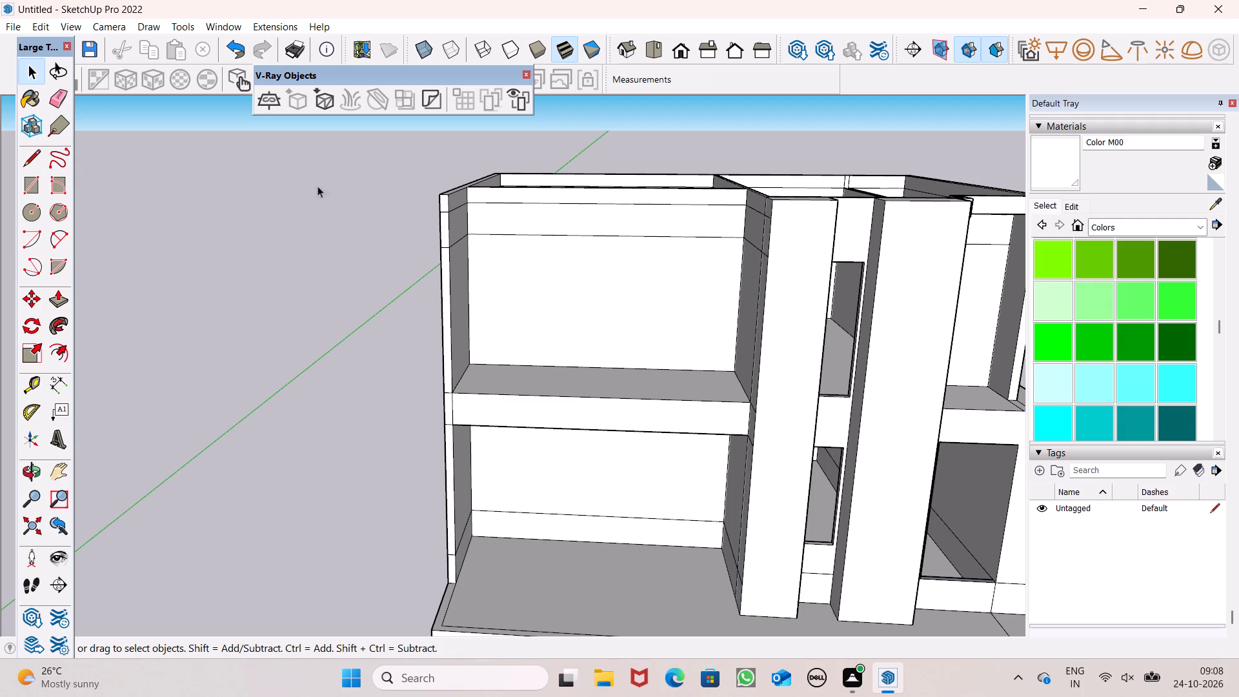
Erase the uppermost horizontal stray edge on the wide bay's upper-floor back wall.
click(53, 94)
click(534, 198)
click(534, 202)
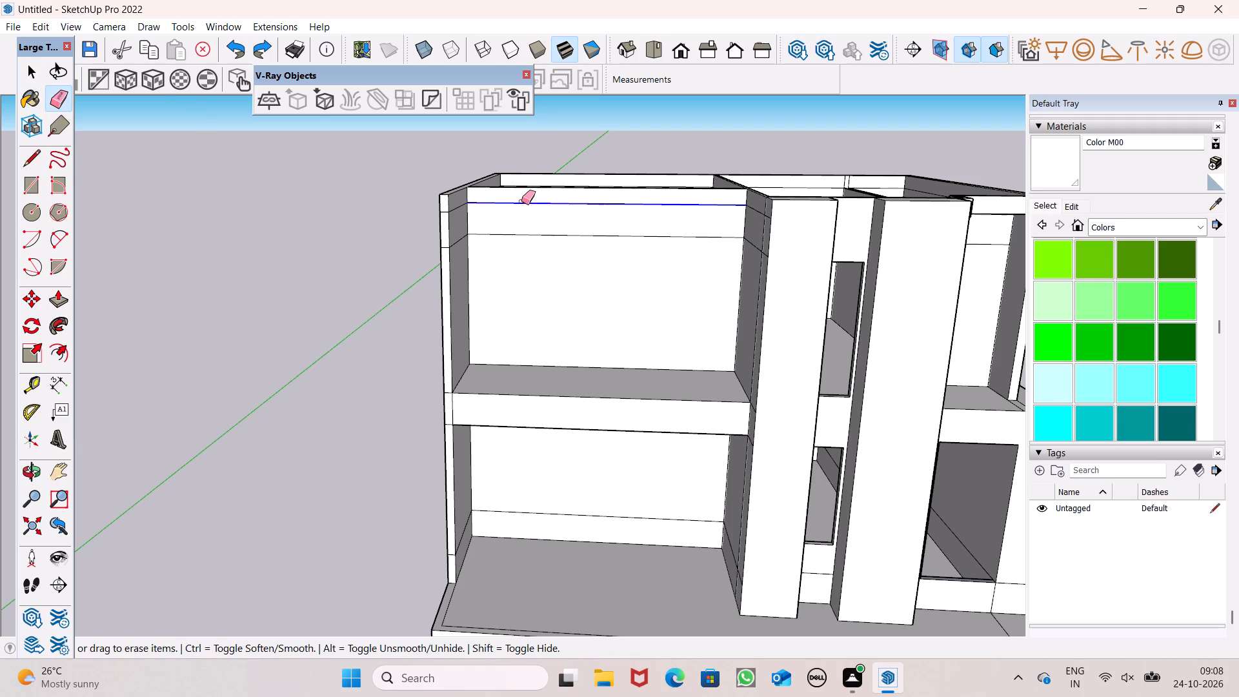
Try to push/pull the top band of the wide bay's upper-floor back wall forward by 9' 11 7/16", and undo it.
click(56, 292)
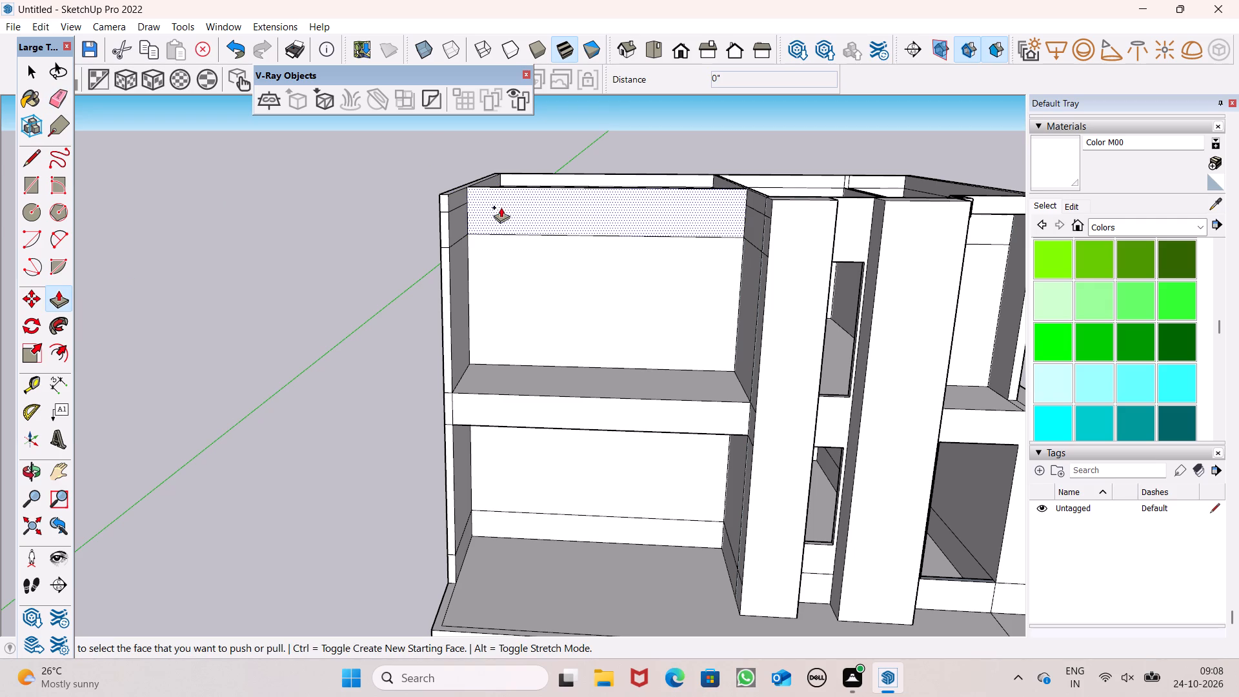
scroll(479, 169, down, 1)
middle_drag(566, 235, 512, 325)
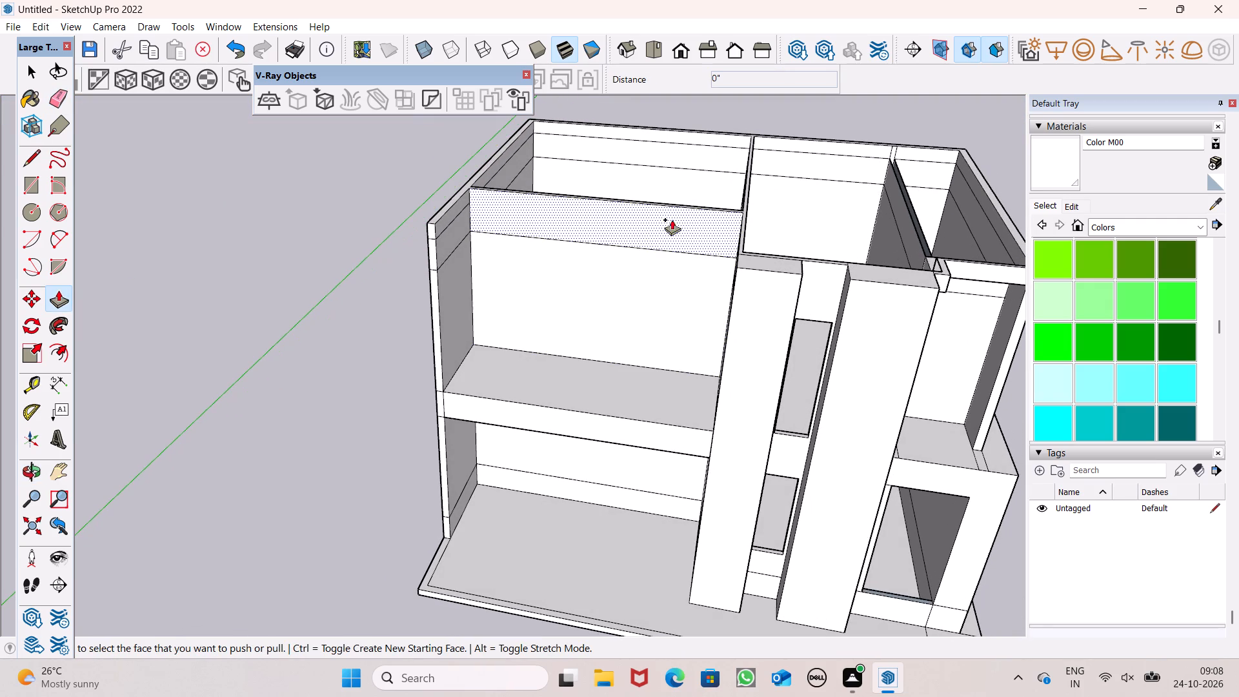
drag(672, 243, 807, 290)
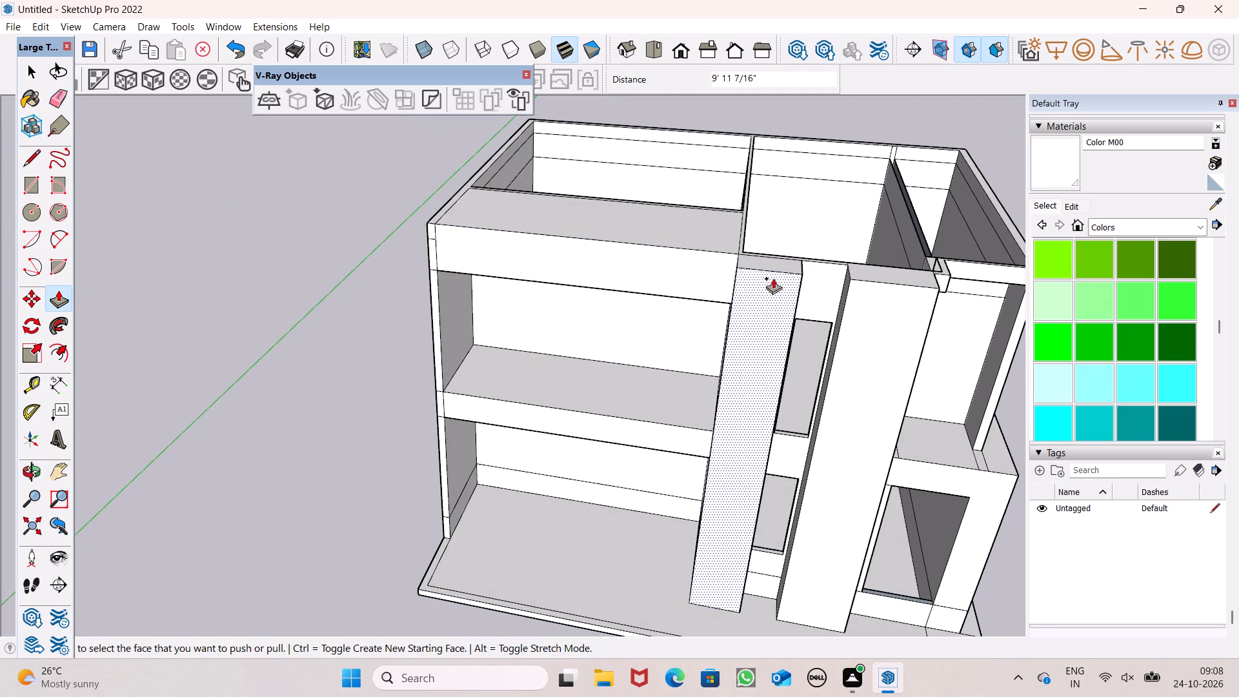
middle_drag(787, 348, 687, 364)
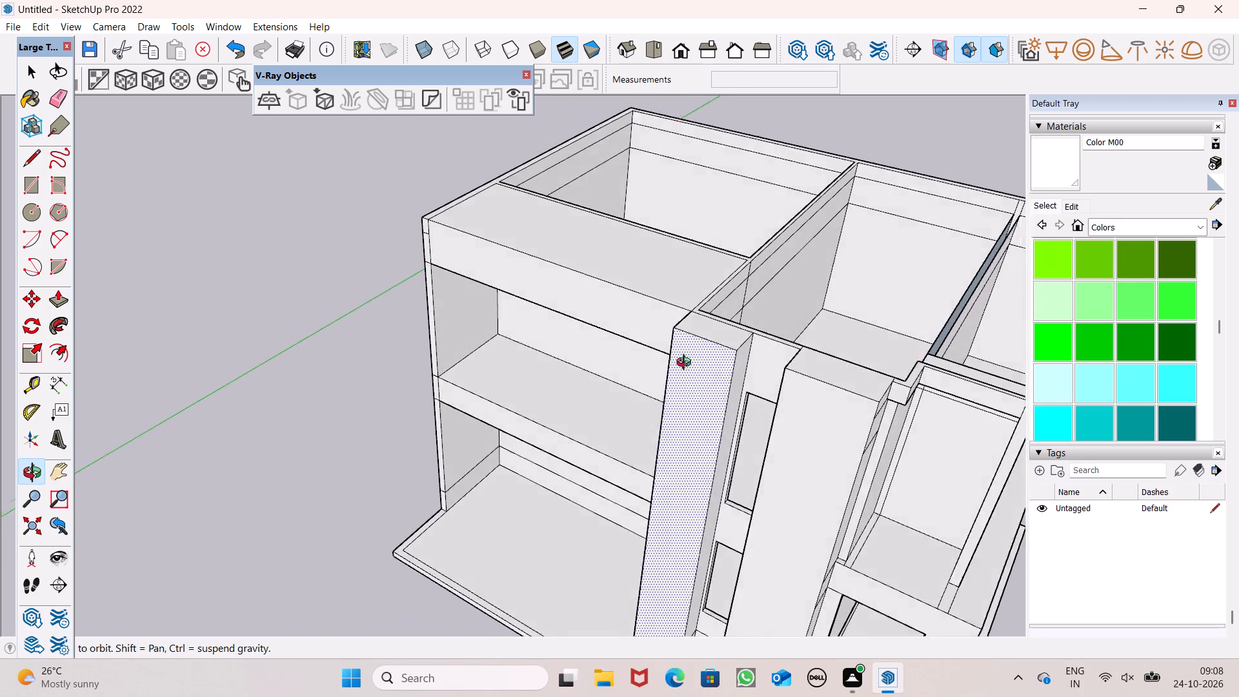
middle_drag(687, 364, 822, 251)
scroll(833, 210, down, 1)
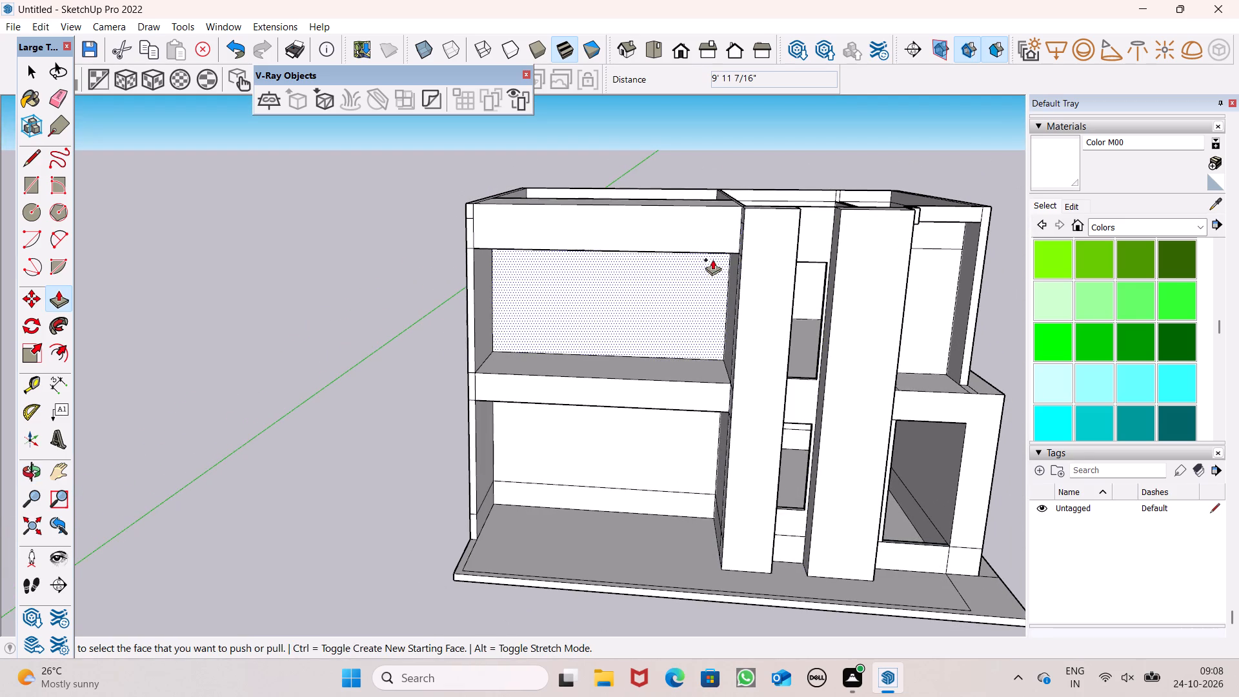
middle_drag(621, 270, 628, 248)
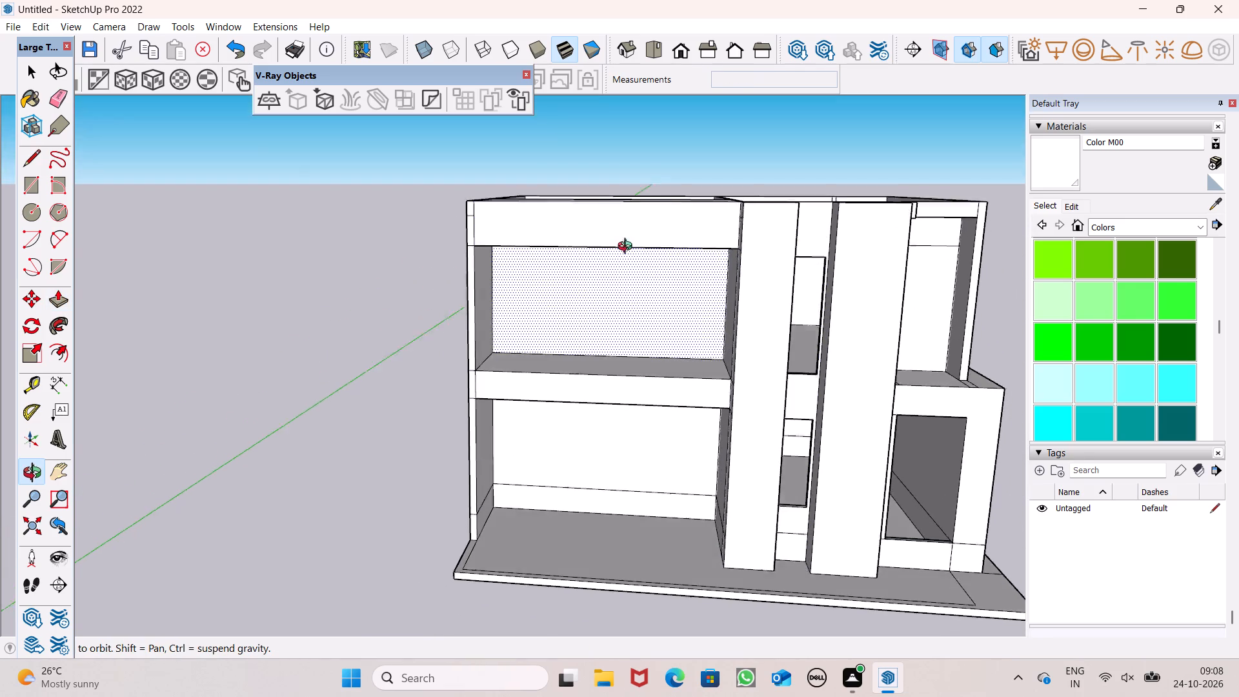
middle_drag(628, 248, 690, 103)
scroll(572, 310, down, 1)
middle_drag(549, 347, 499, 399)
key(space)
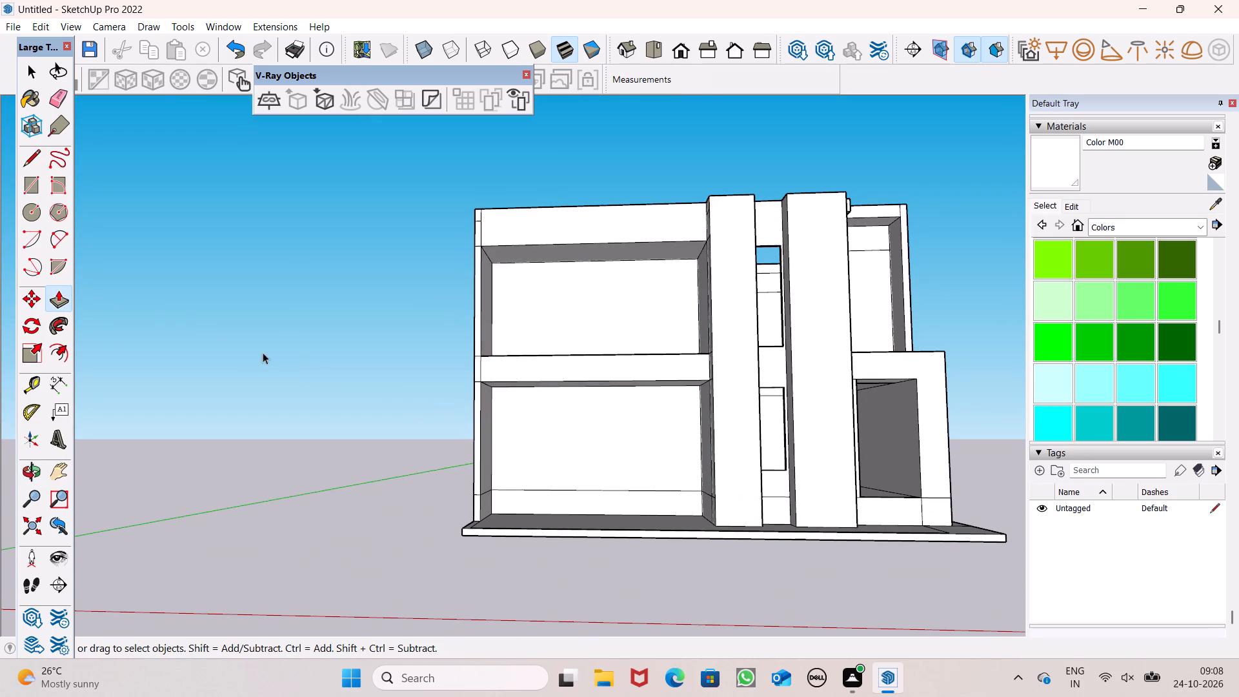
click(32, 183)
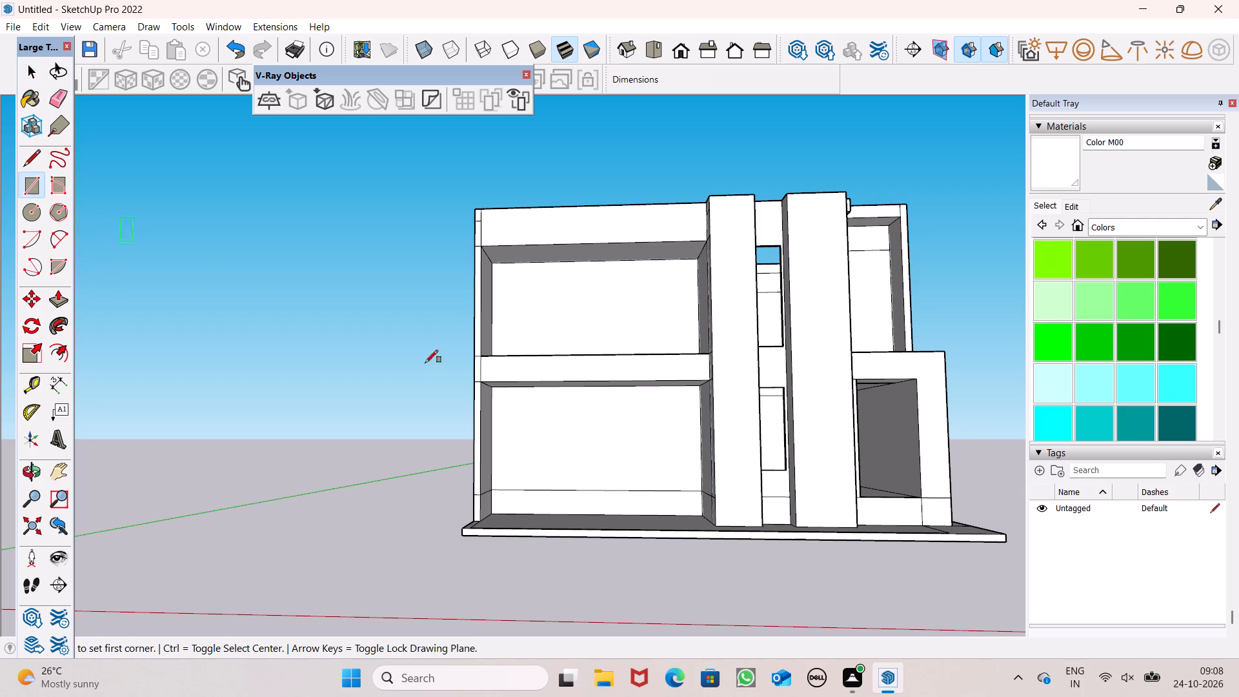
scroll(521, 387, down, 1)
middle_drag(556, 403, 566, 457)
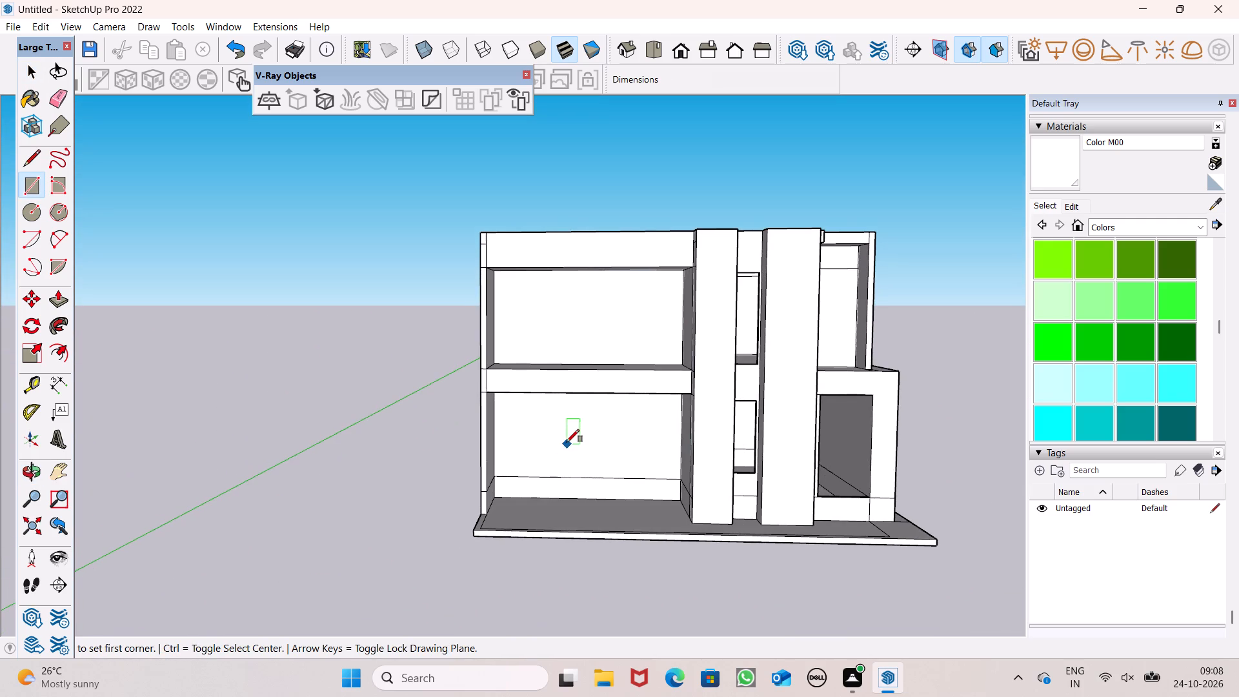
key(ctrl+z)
Draw a rectangle about 19' 5" by 11' 1" on the wide bay's upper-floor back wall, starting from the floor edge.
middle_drag(565, 421, 564, 441)
scroll(578, 367, up, 2)
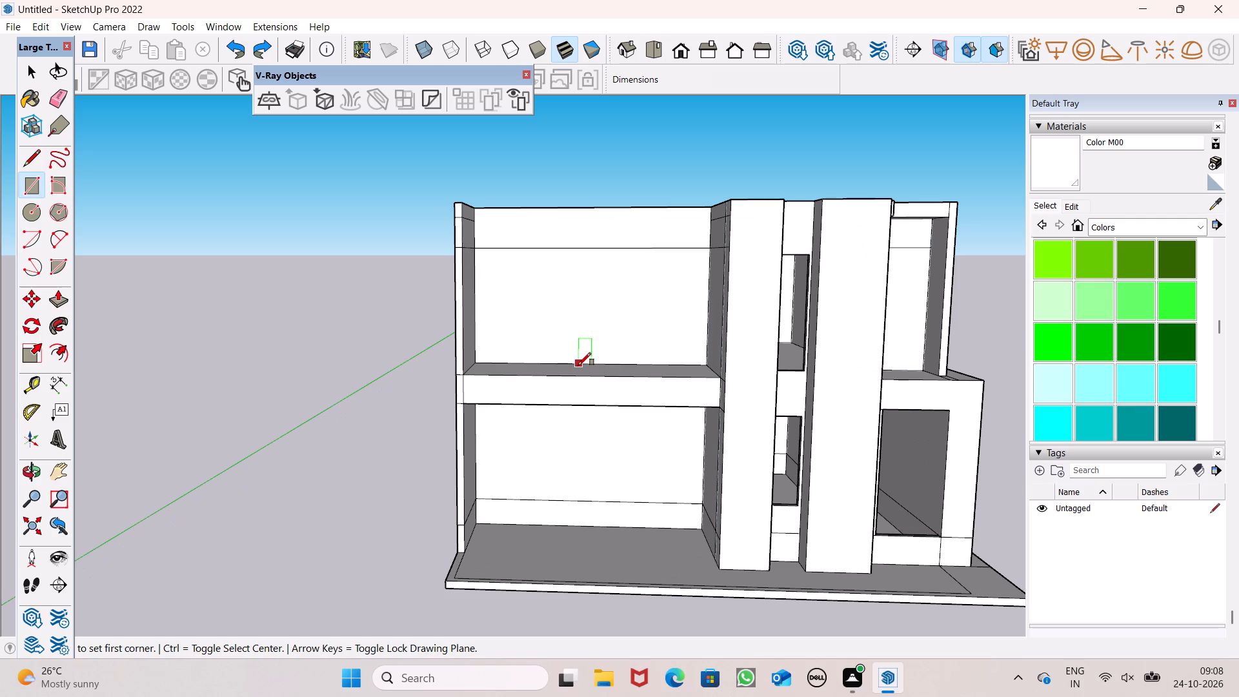
scroll(578, 365, up, 3)
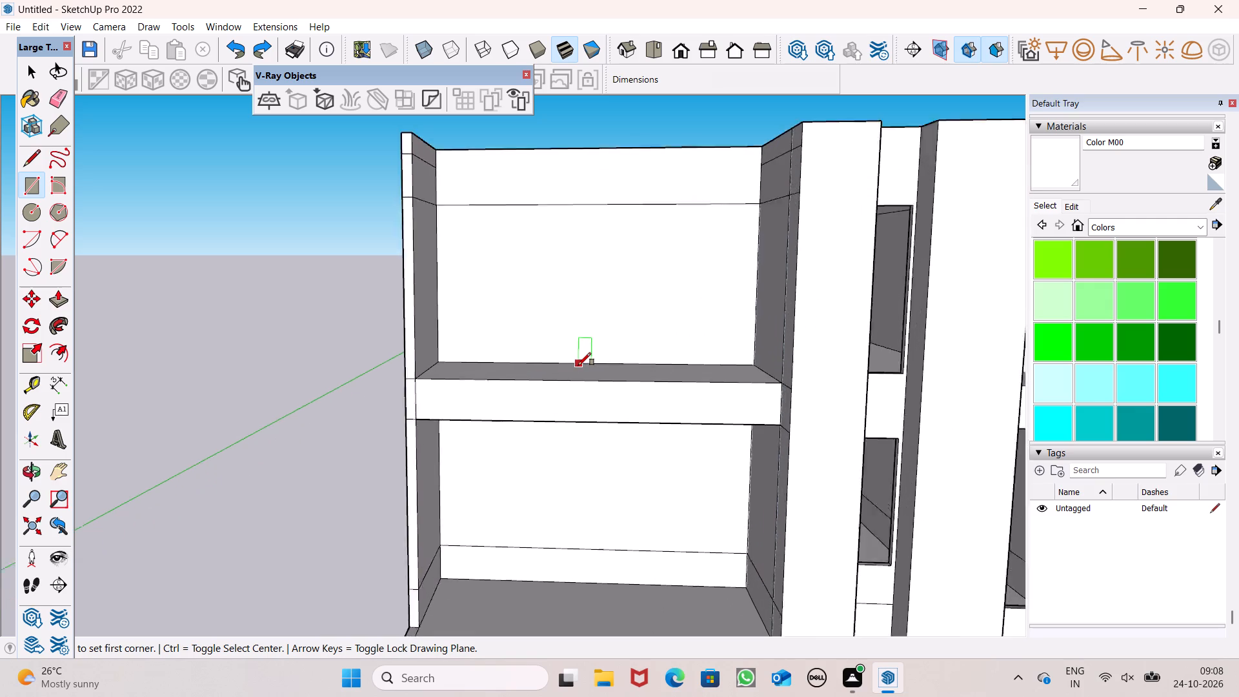
scroll(578, 365, up, 3)
click(439, 359)
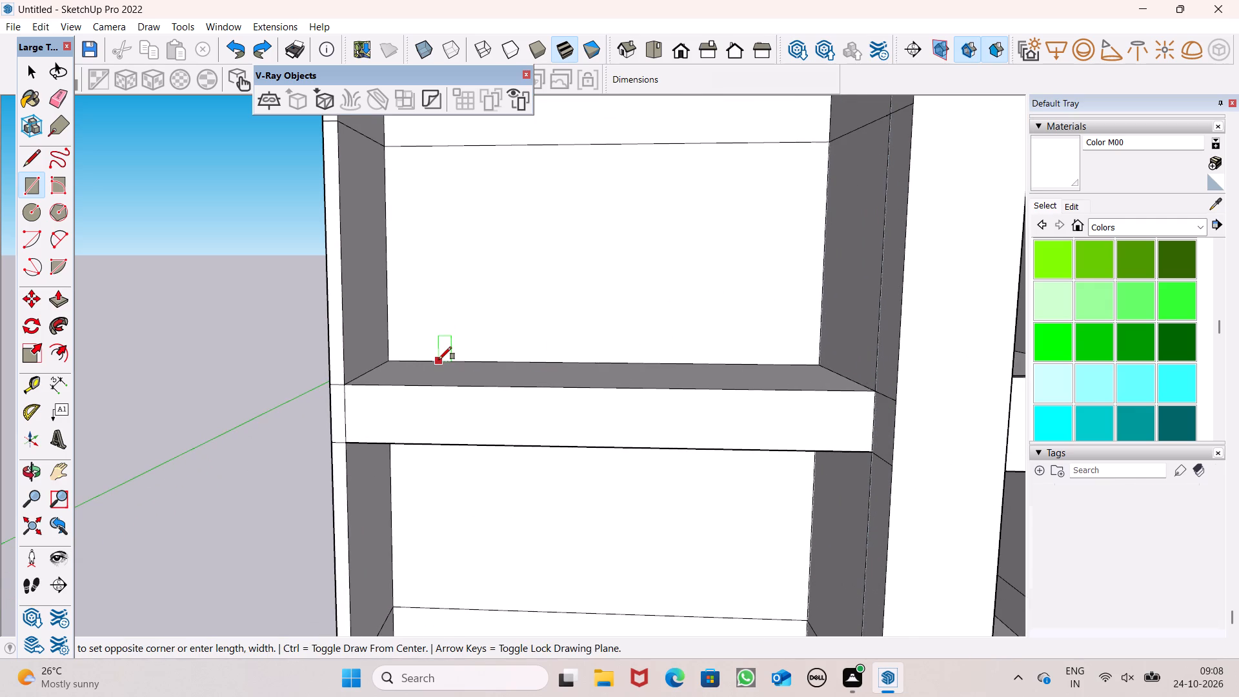
click(765, 170)
scroll(707, 327, down, 5)
key(space)
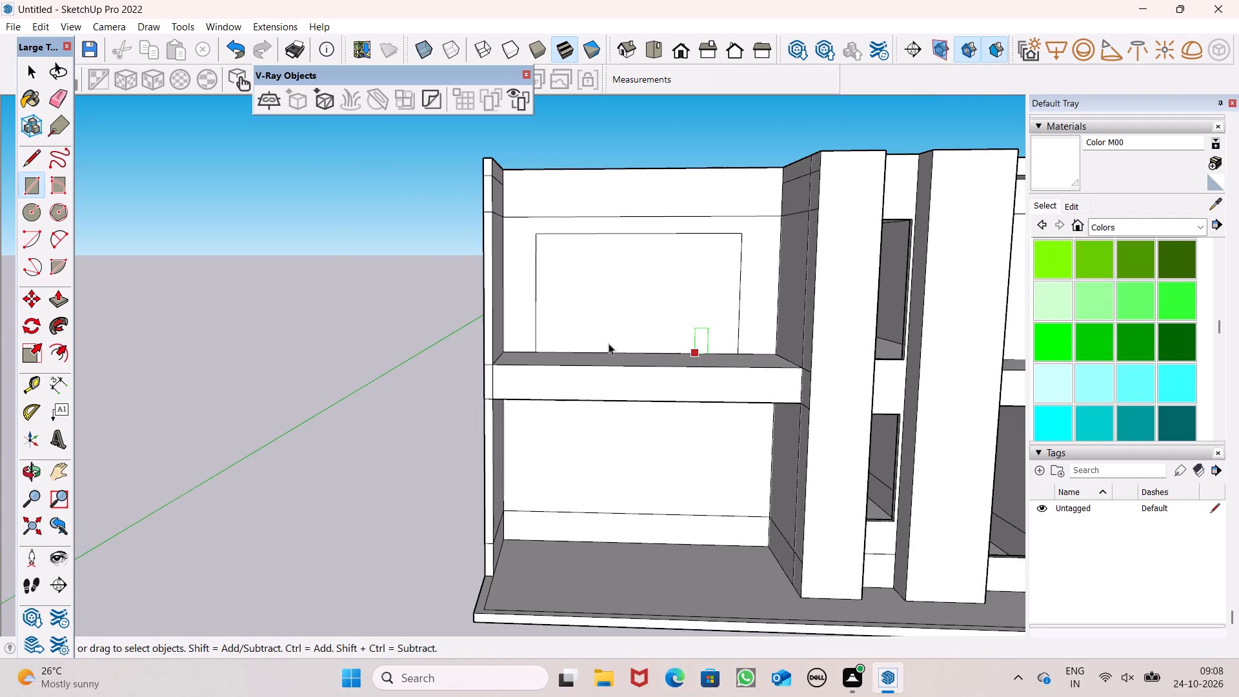
Copy the upper-floor rectangle about 16' down onto the ground-floor back wall, resting on the wall's lower horizontal edge.
scroll(607, 343, down, 2)
double_click(667, 318)
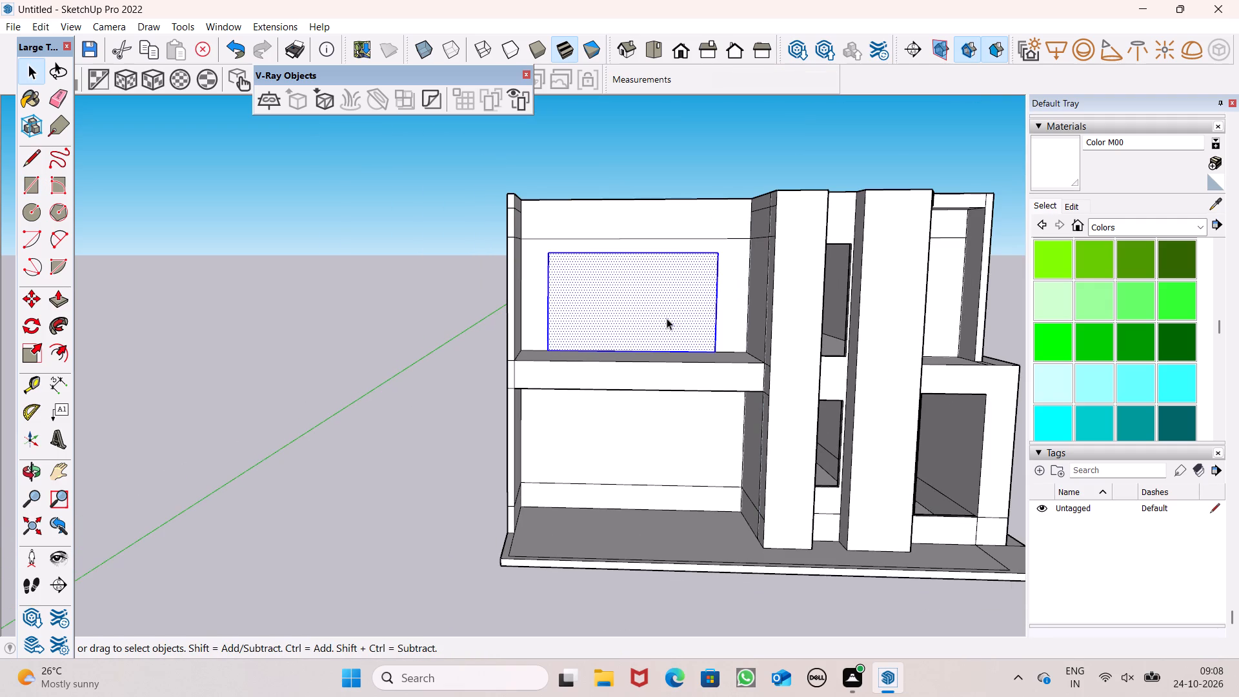
key(m)
key(Return)
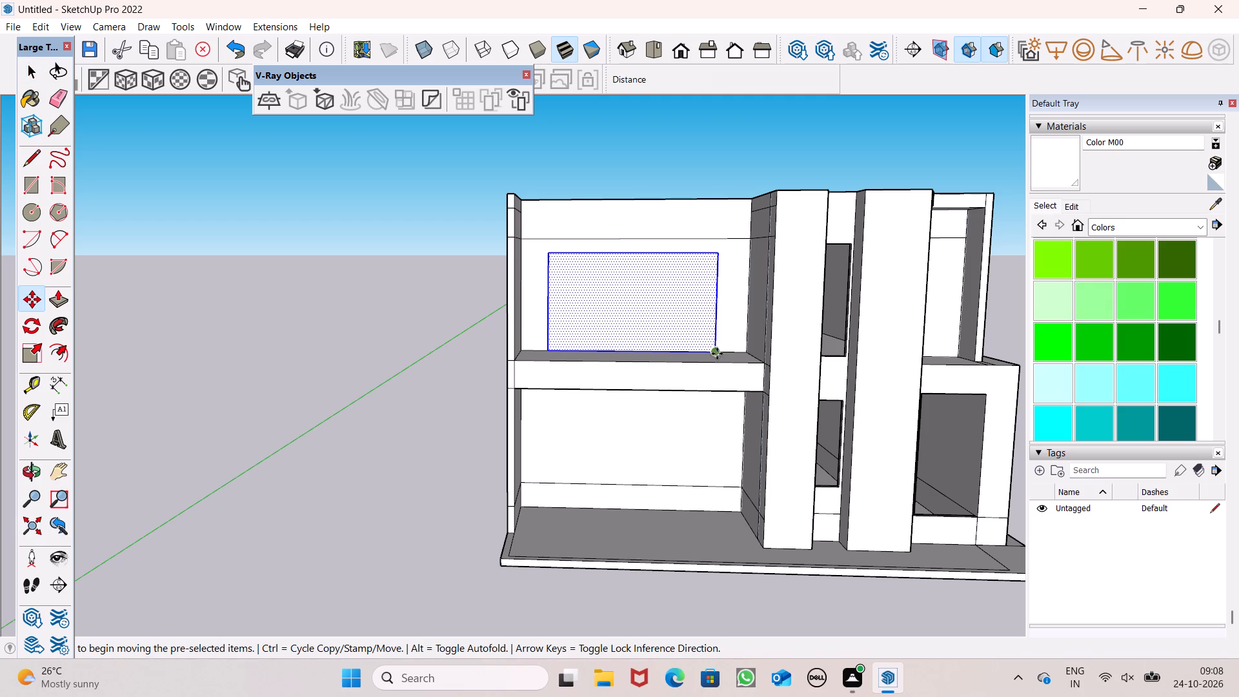
drag(717, 353, 701, 482)
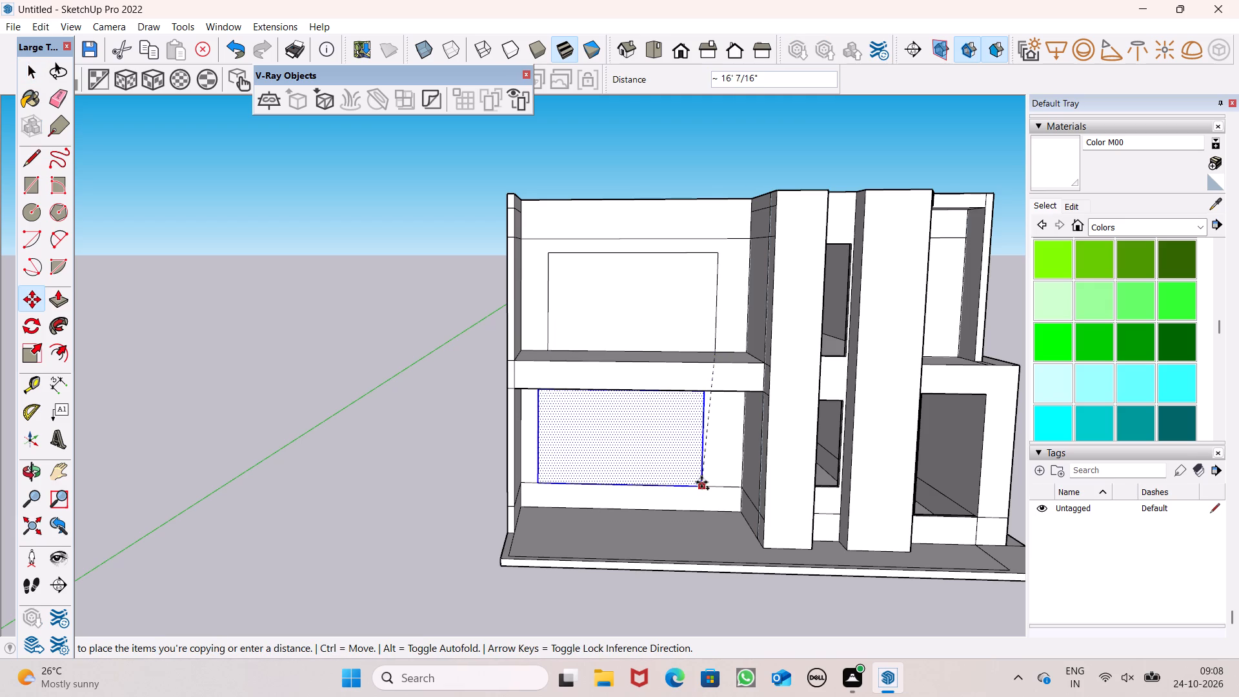
drag(701, 482, 702, 483)
scroll(652, 452, down, 4)
middle_drag(647, 458, 650, 381)
scroll(651, 385, up, 1)
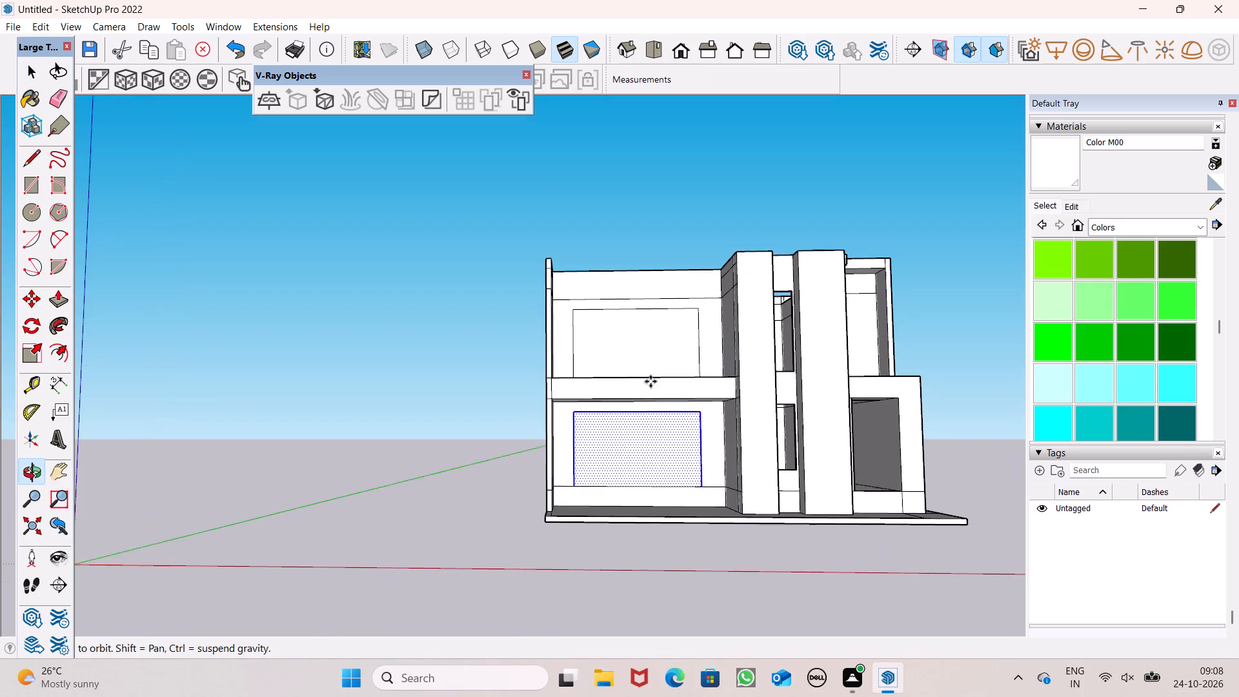
middle_drag(650, 381, 651, 383)
key(space)
click(479, 406)
Push/pull both rectangles 6" through the wide bay's back walls to cut an opening on each floor.
middle_drag(854, 451, 827, 500)
scroll(812, 481, down, 1)
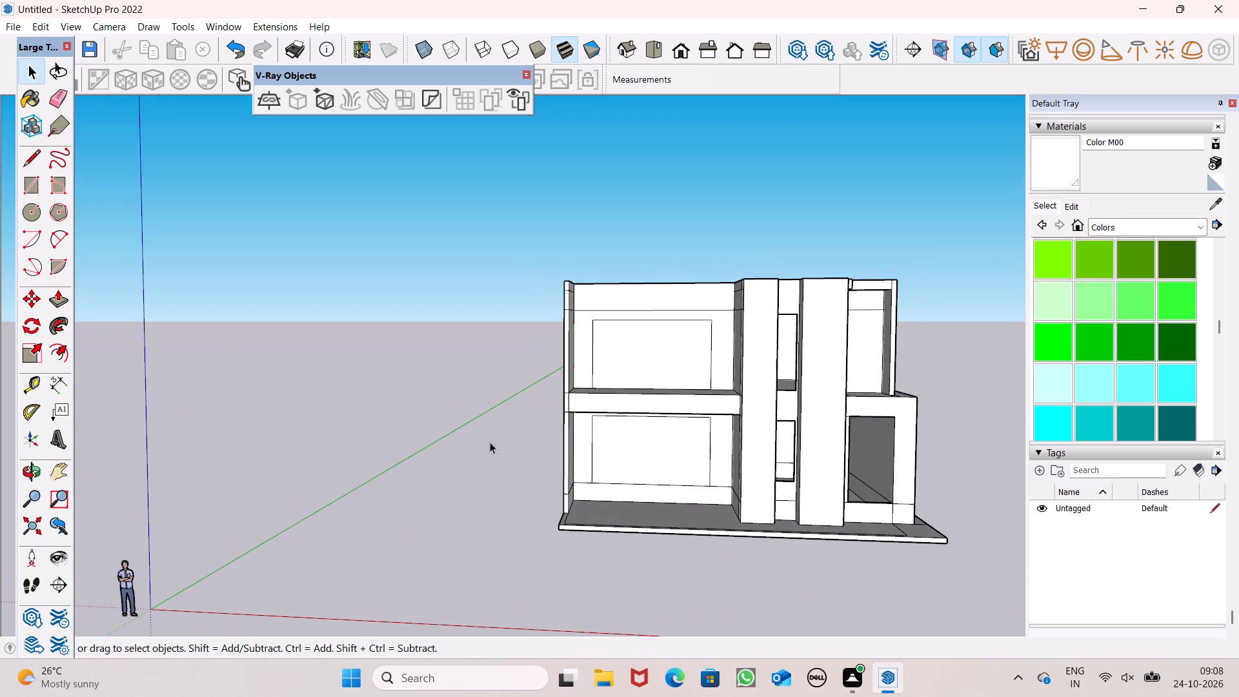
click(58, 300)
scroll(594, 328, up, 2)
middle_drag(603, 345, 610, 405)
scroll(668, 396, up, 7)
drag(597, 376, 650, 334)
scroll(705, 266, down, 6)
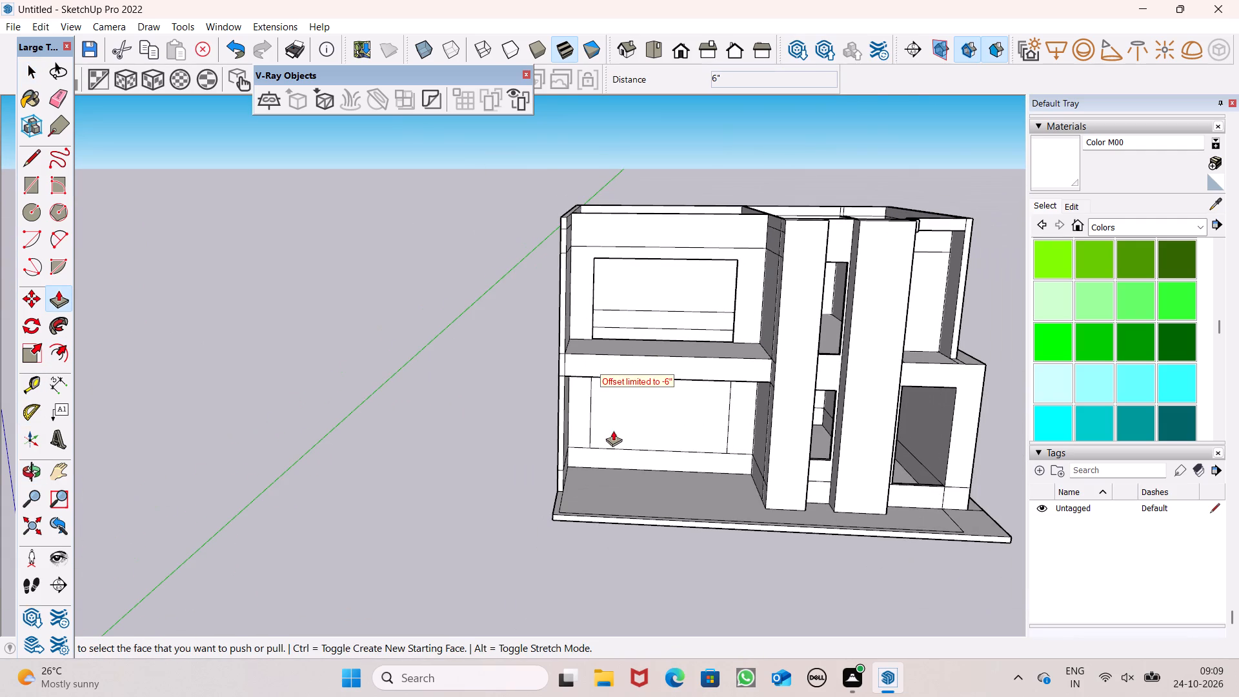
drag(613, 430, 641, 409)
Examine the openings in the wide bay's back walls from an angle, up close and from above.
scroll(592, 426, down, 2)
middle_drag(639, 449, 560, 449)
scroll(640, 449, down, 1)
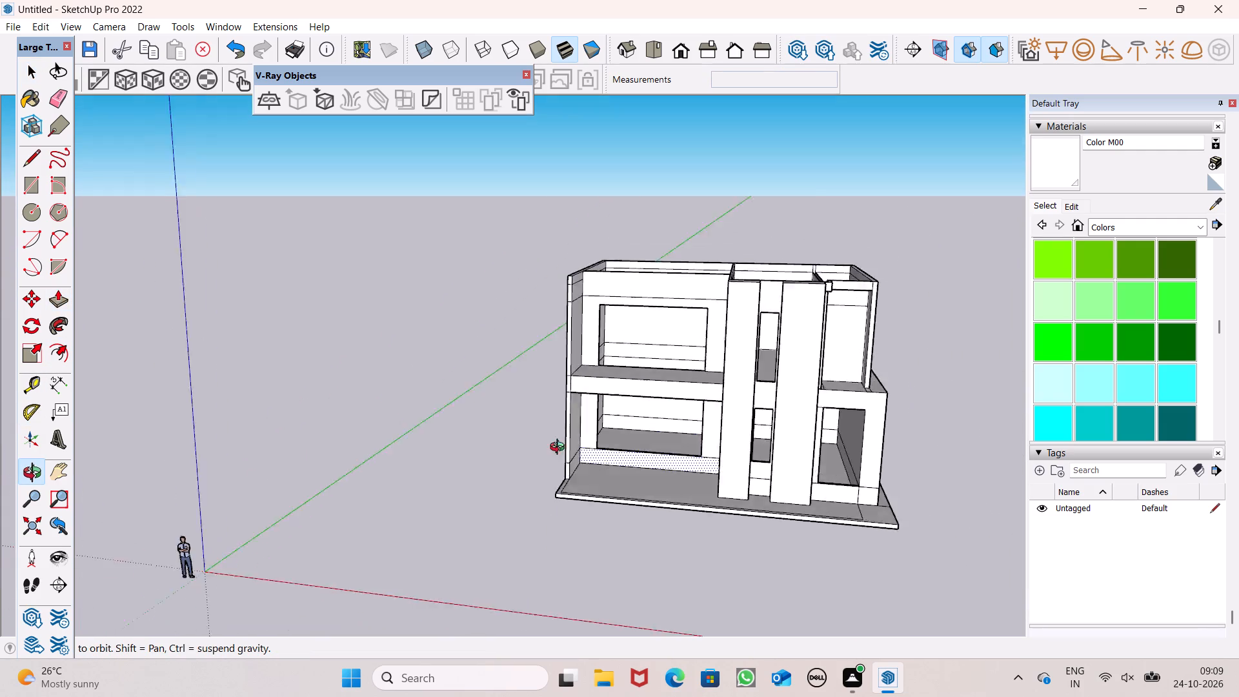
middle_drag(560, 449, 379, 541)
scroll(384, 541, up, 7)
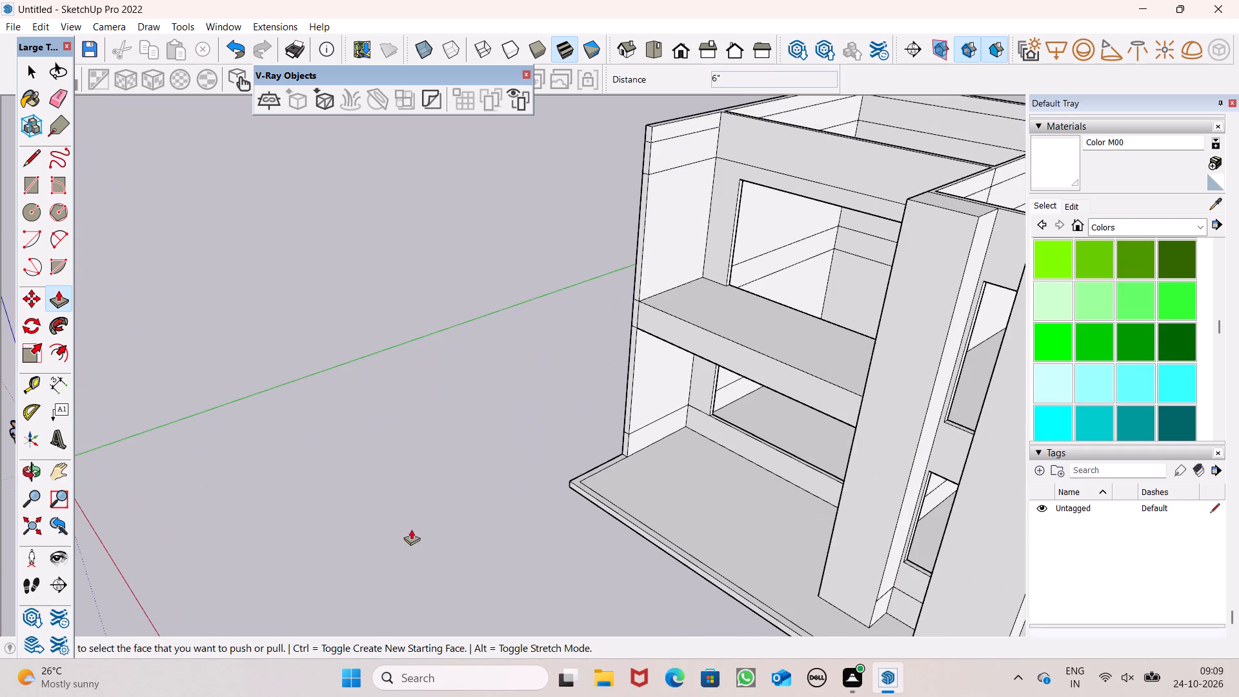
scroll(664, 489, up, 7)
scroll(552, 445, down, 6)
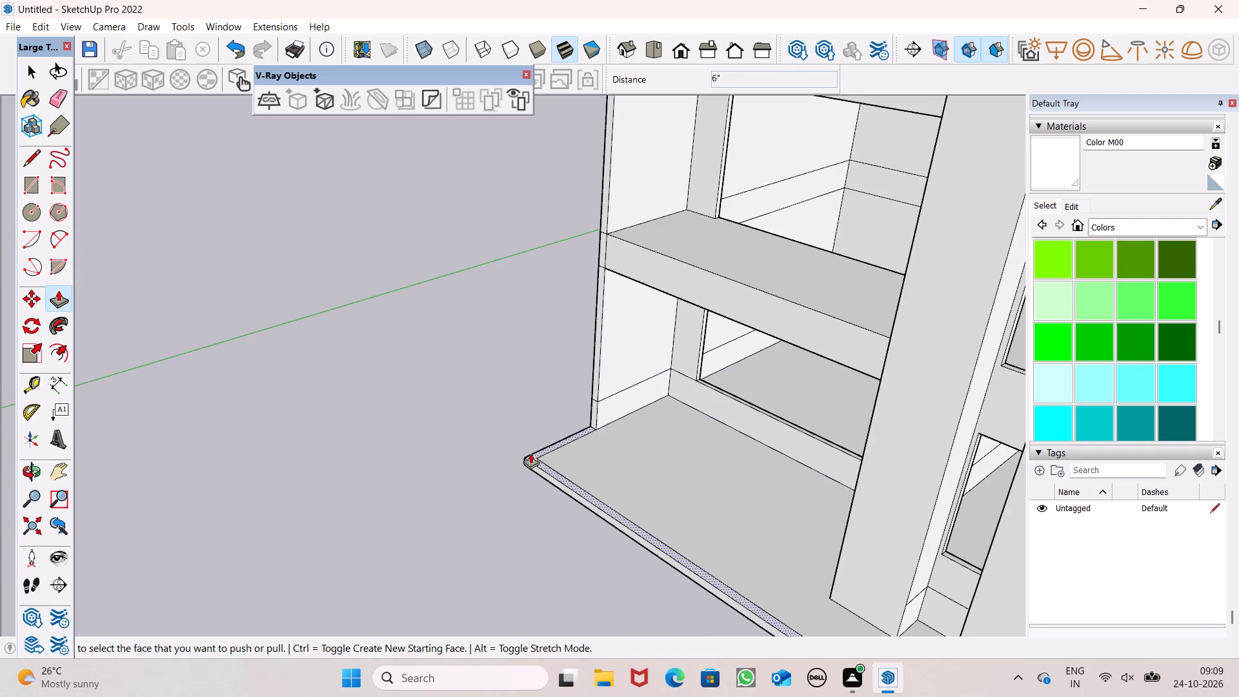
scroll(519, 476, down, 6)
middle_drag(507, 488, 769, 485)
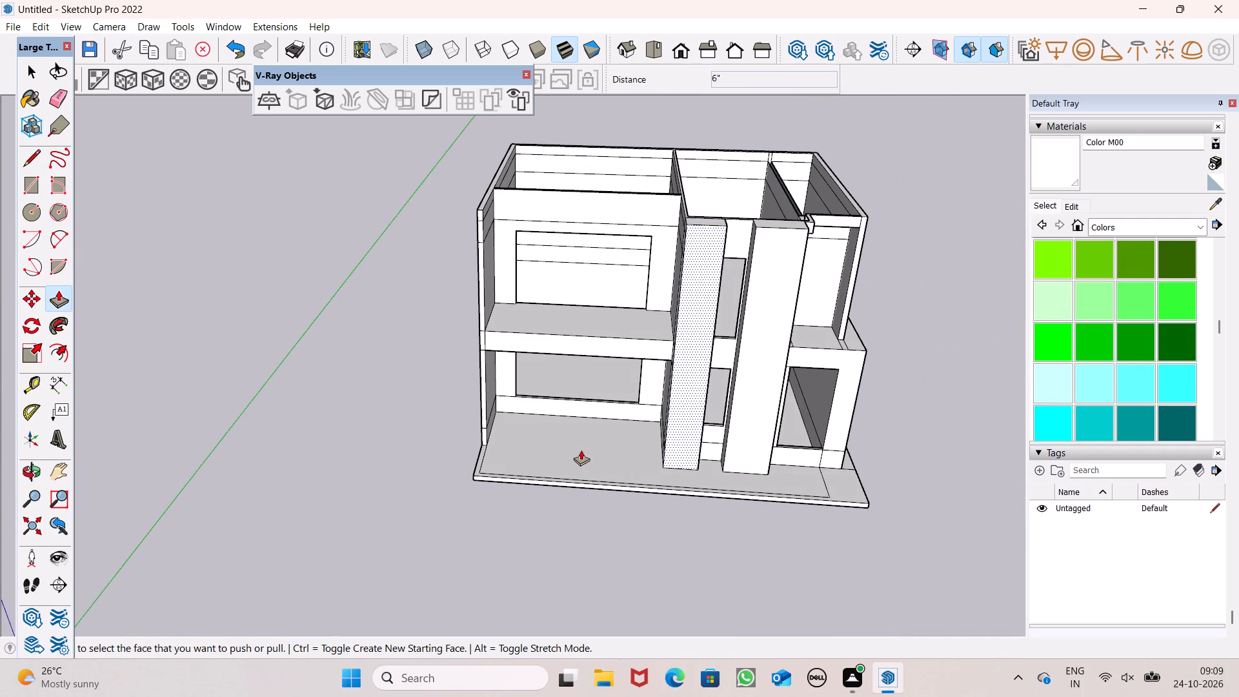
Pull the front face of the wide bay's top wall band forward 9' 11 7/16" over the upper floor slab.
drag(636, 213, 689, 244)
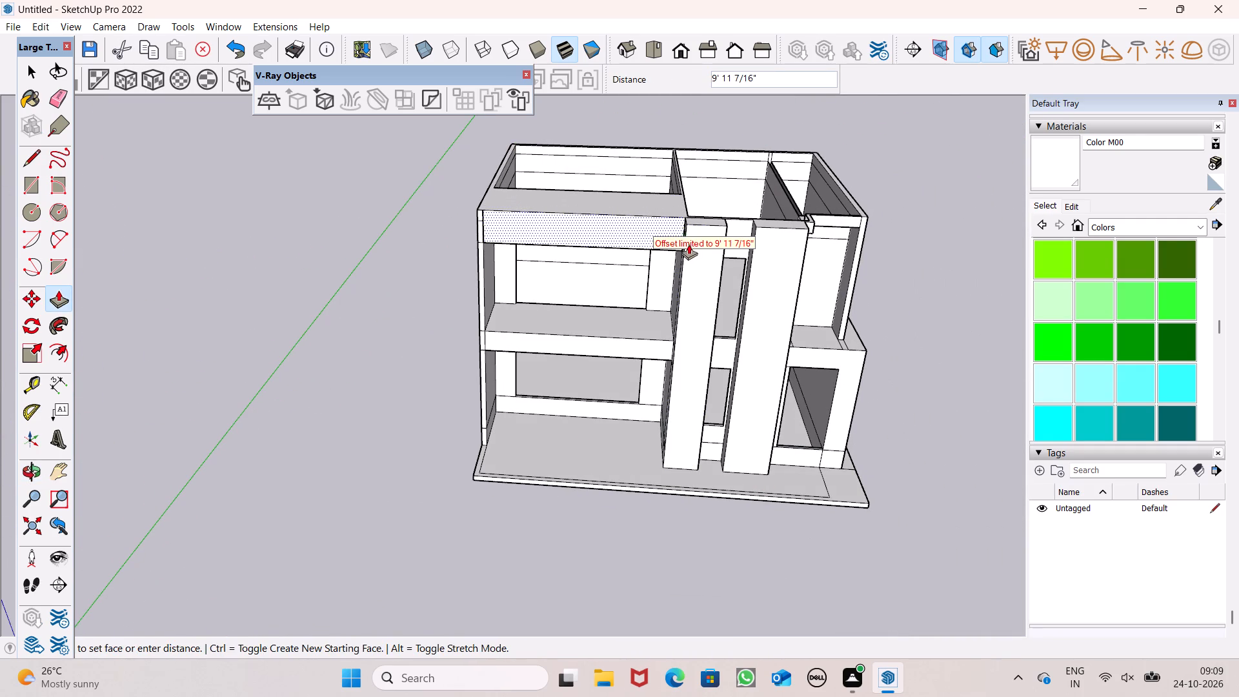
drag(689, 244, 692, 243)
Pull the base slab's side edge outward 3' 3 13/16" beyond the wide bay's outer side wall.
scroll(651, 249, down, 2)
middle_drag(642, 297, 699, 248)
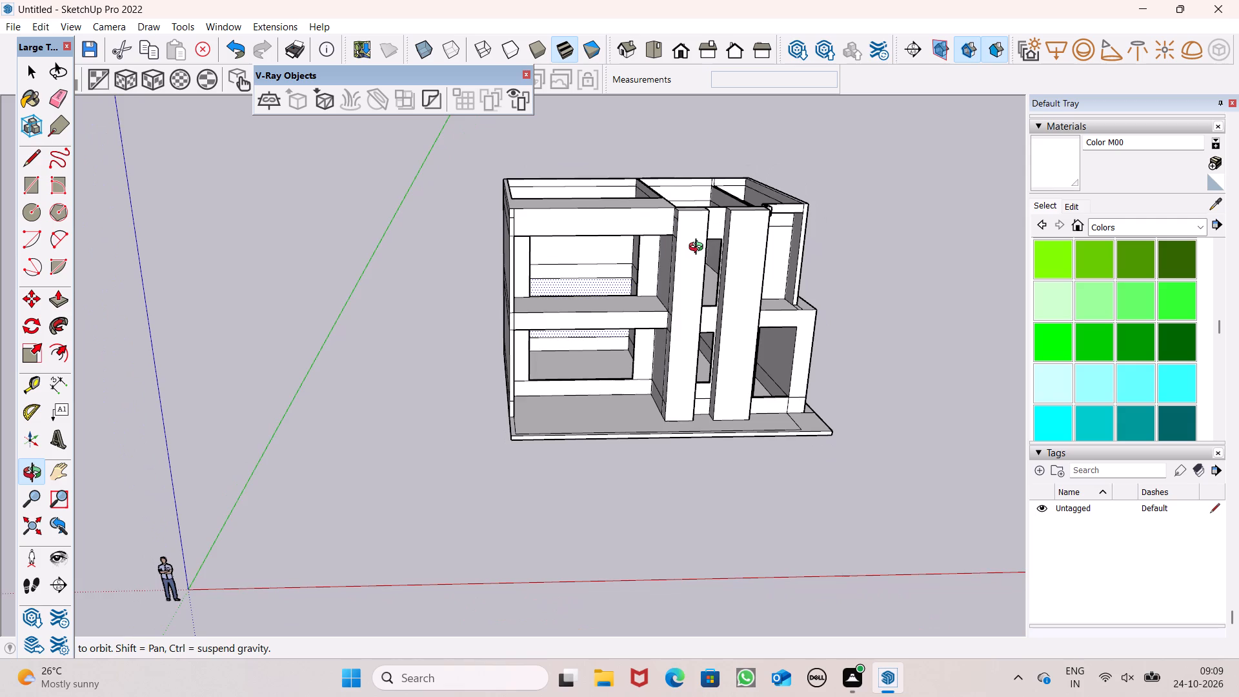
middle_drag(699, 248, 625, 244)
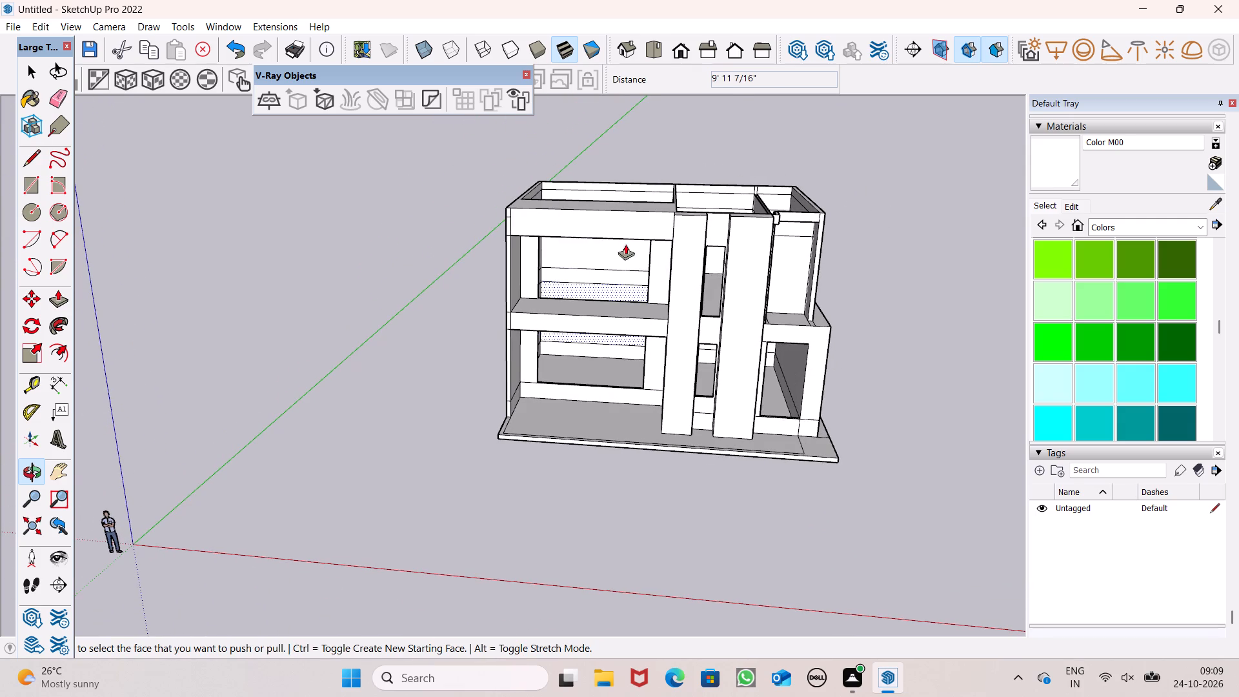
middle_drag(460, 248, 538, 220)
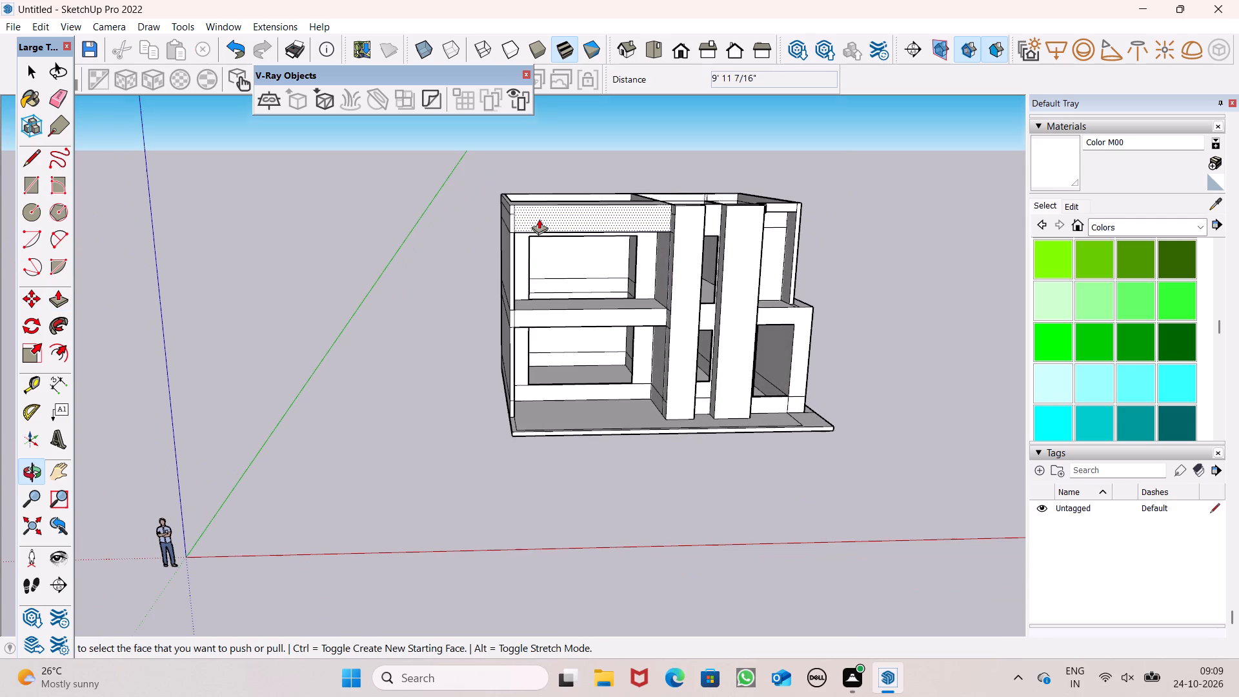
scroll(465, 316, up, 1)
middle_drag(467, 319, 663, 367)
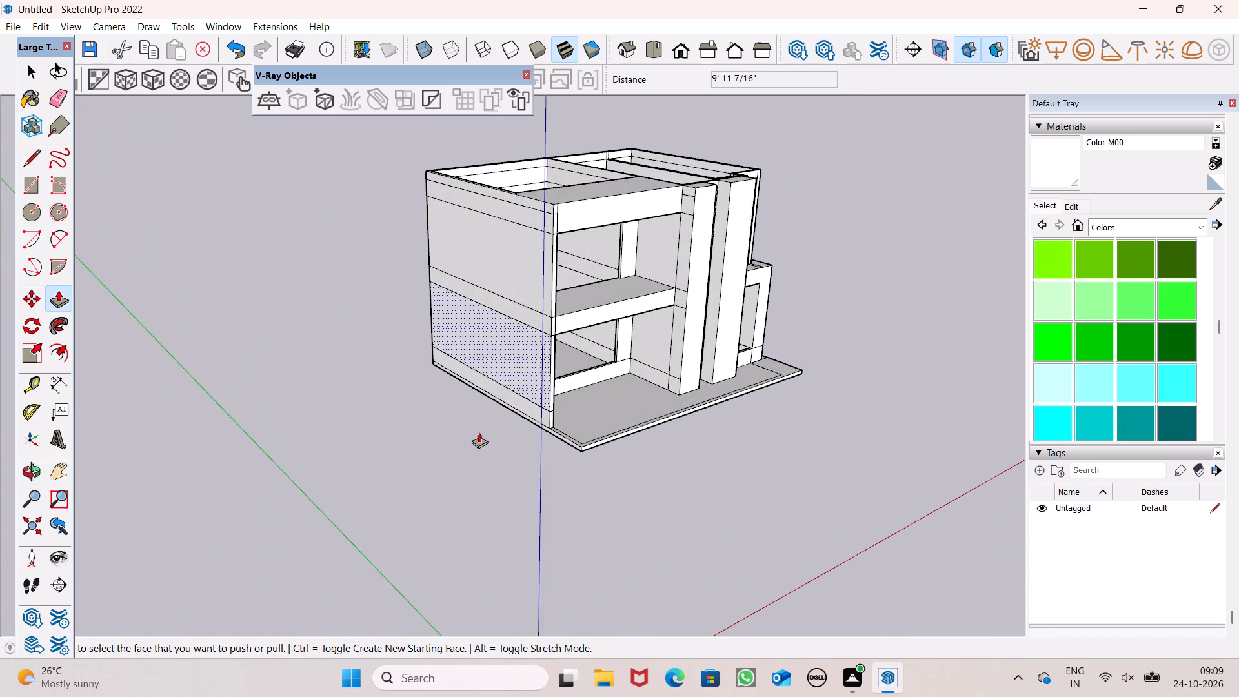
scroll(495, 429, up, 6)
drag(549, 412, 529, 429)
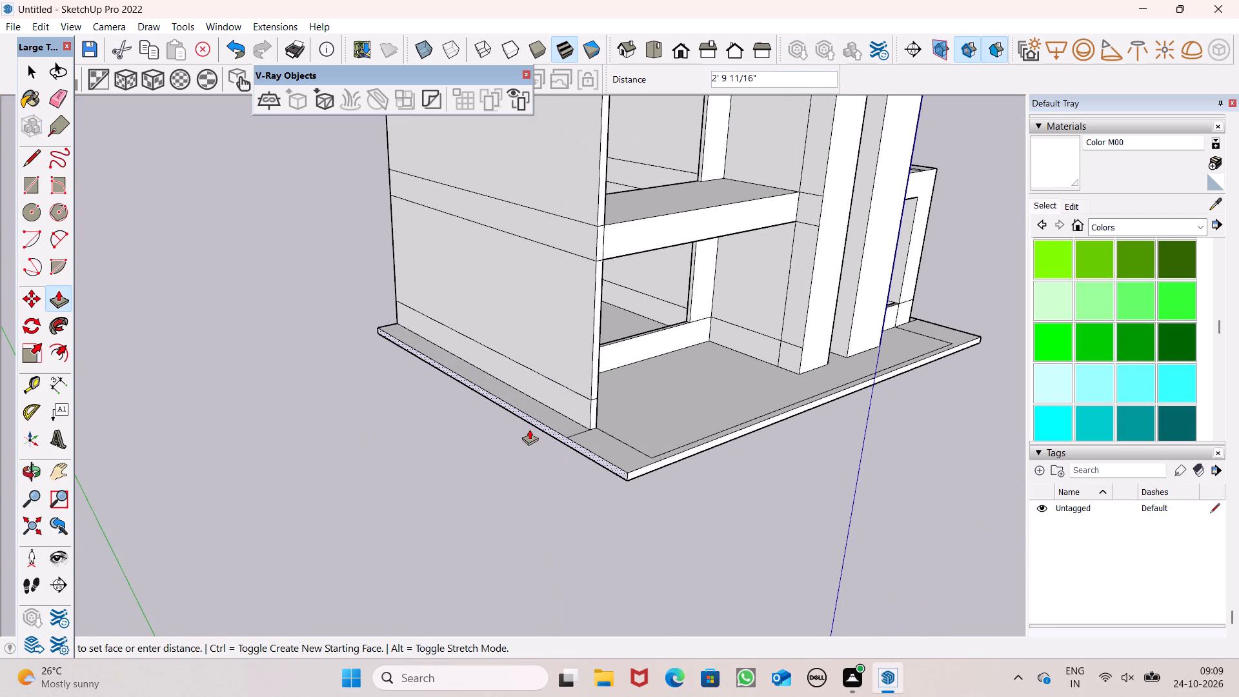
drag(529, 429, 525, 432)
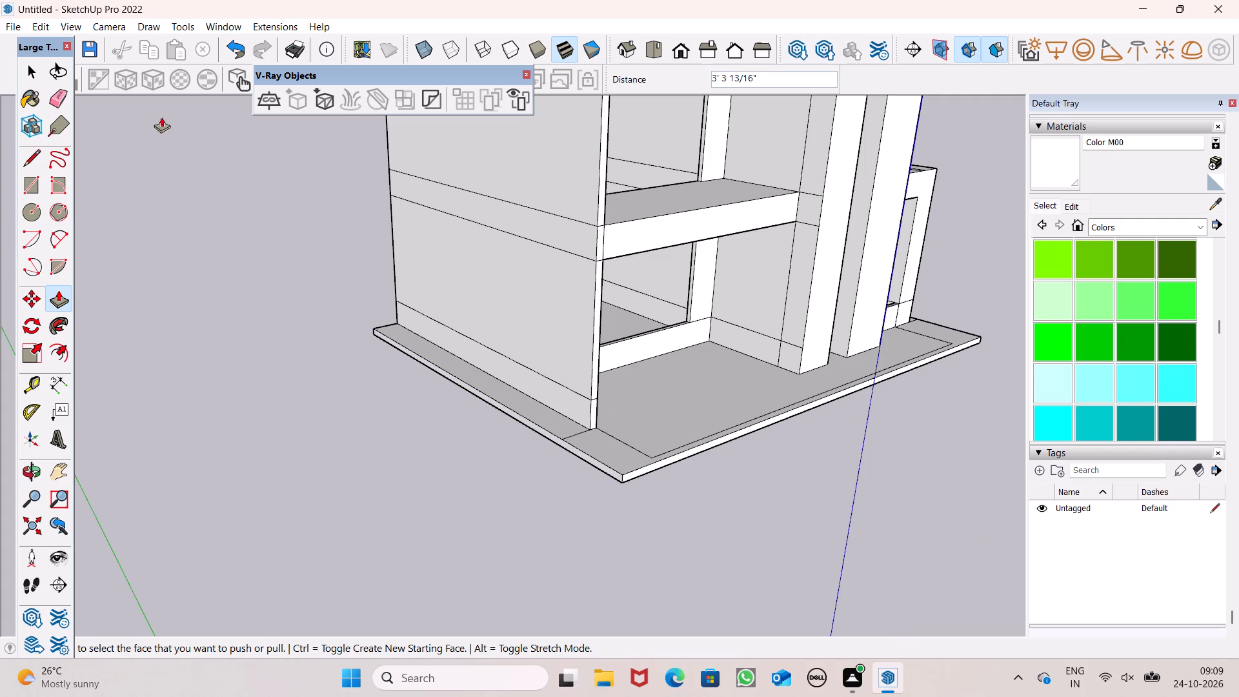
Erase the horizontal lines across the outer face of the wide bay's side wall.
click(63, 102)
scroll(450, 318, down, 4)
scroll(498, 281, down, 2)
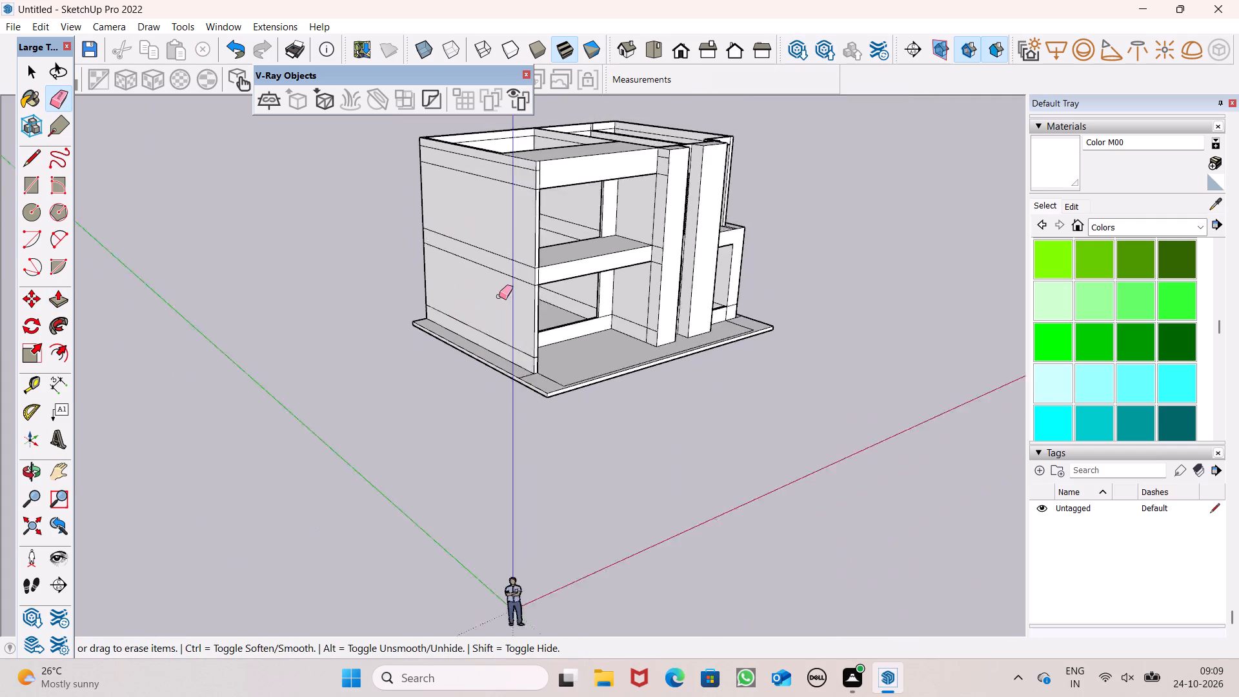
scroll(499, 296, down, 3)
middle_drag(522, 283, 644, 271)
scroll(527, 198, up, 12)
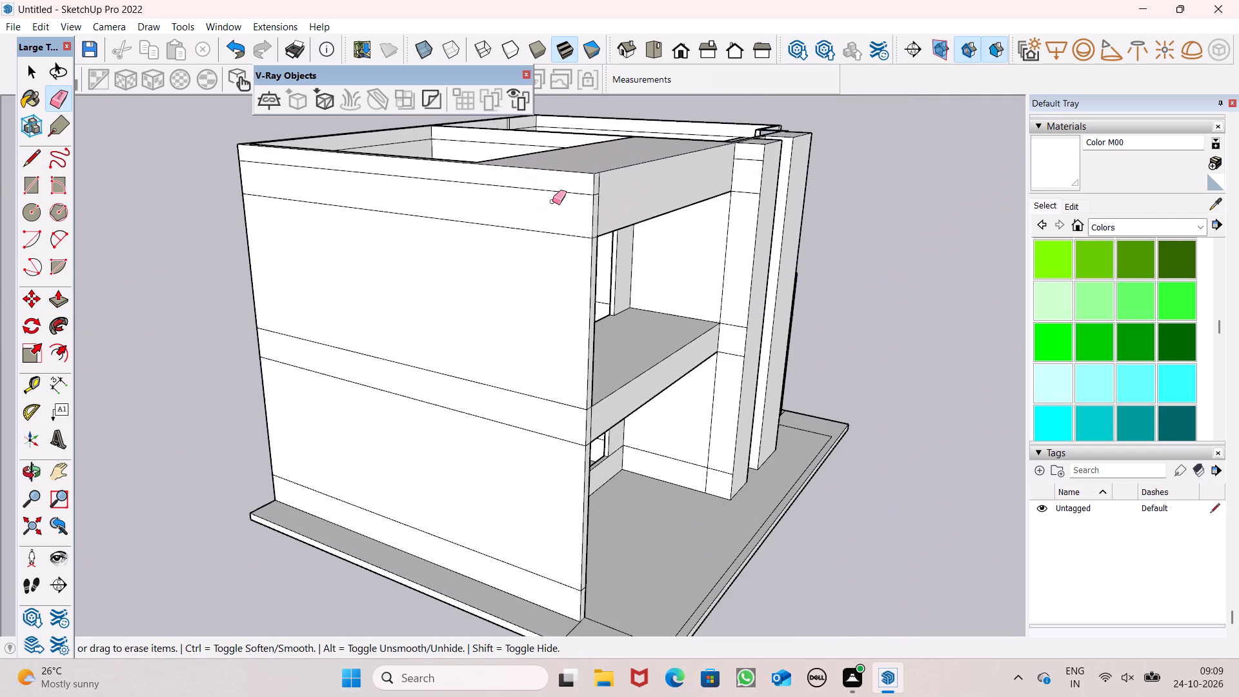
drag(572, 187, 565, 264)
drag(527, 369, 498, 470)
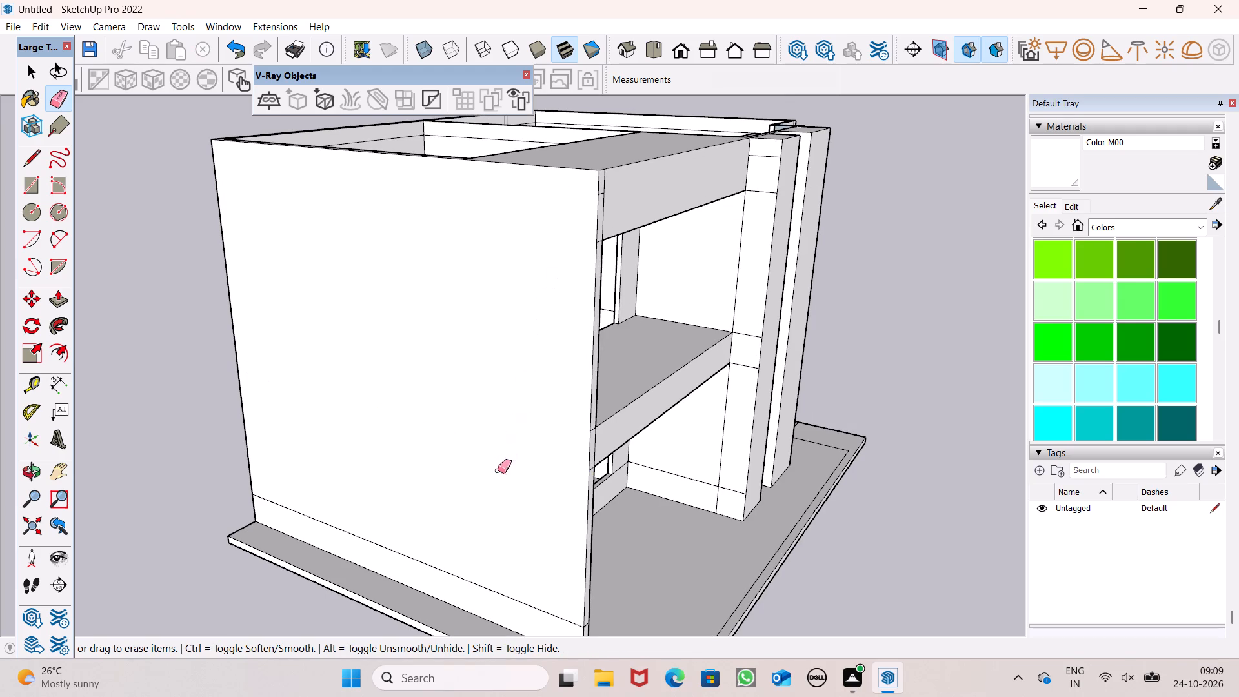
scroll(563, 264, down, 4)
scroll(576, 469, down, 1)
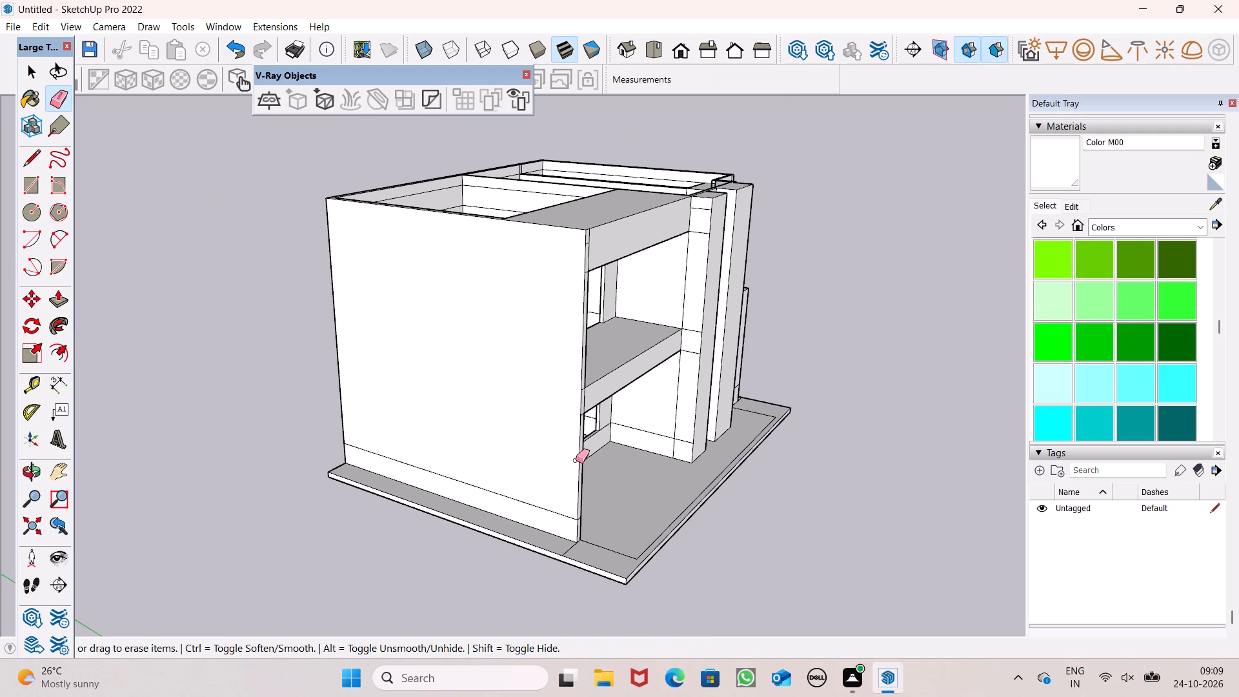
click(565, 516)
Erase the short horizontal lines crossing the side wall's narrow front end, from the base band up to the roof beam.
scroll(596, 542, up, 2)
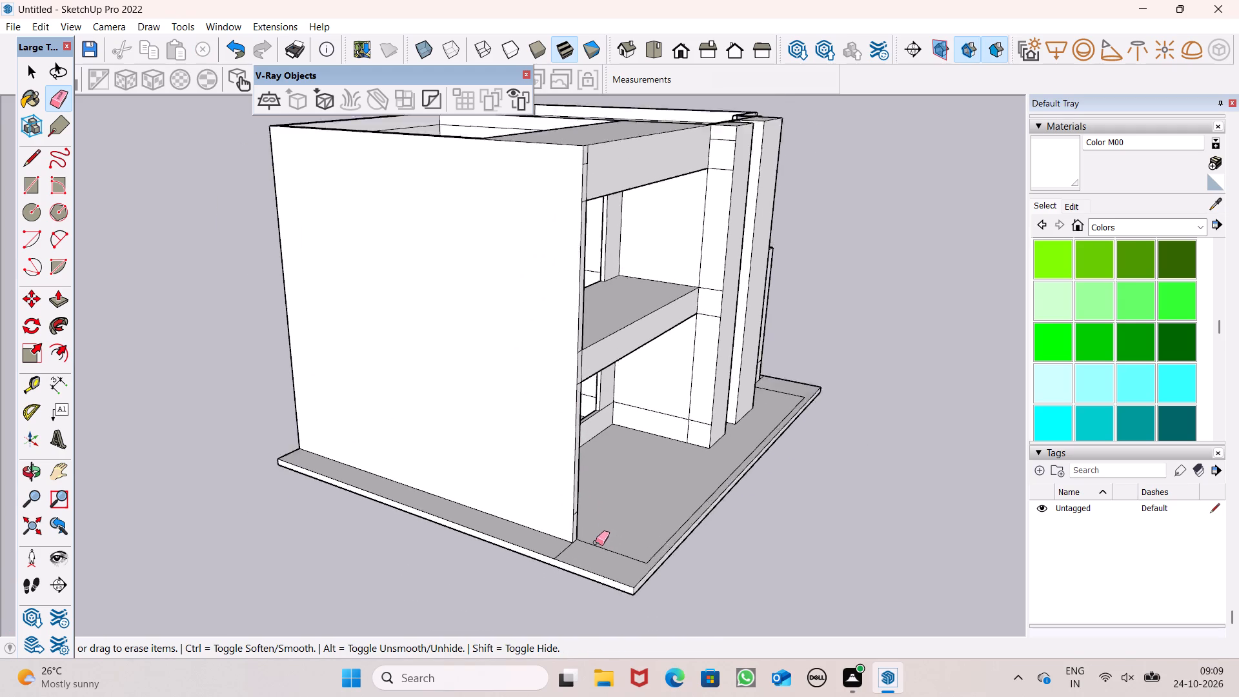
scroll(596, 542, up, 3)
middle_drag(592, 533, 527, 541)
scroll(523, 536, up, 6)
click(459, 488)
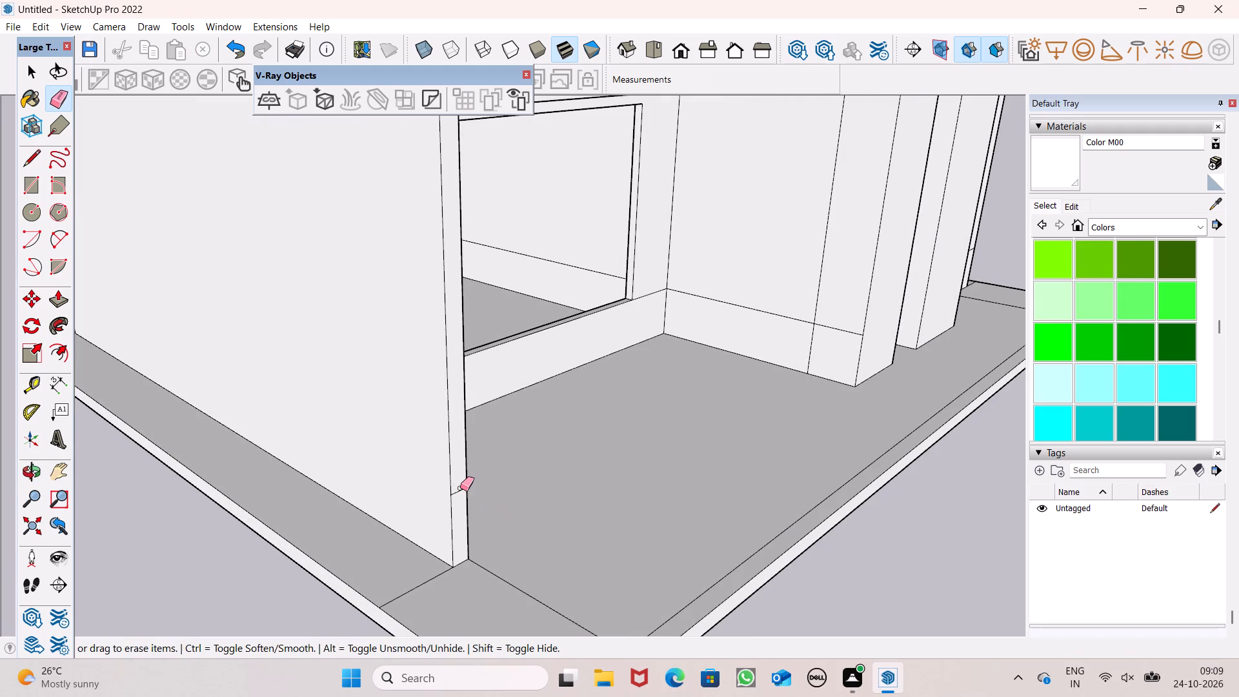
drag(460, 492, 463, 505)
scroll(717, 576, down, 6)
scroll(617, 341, up, 8)
scroll(574, 329, down, 3)
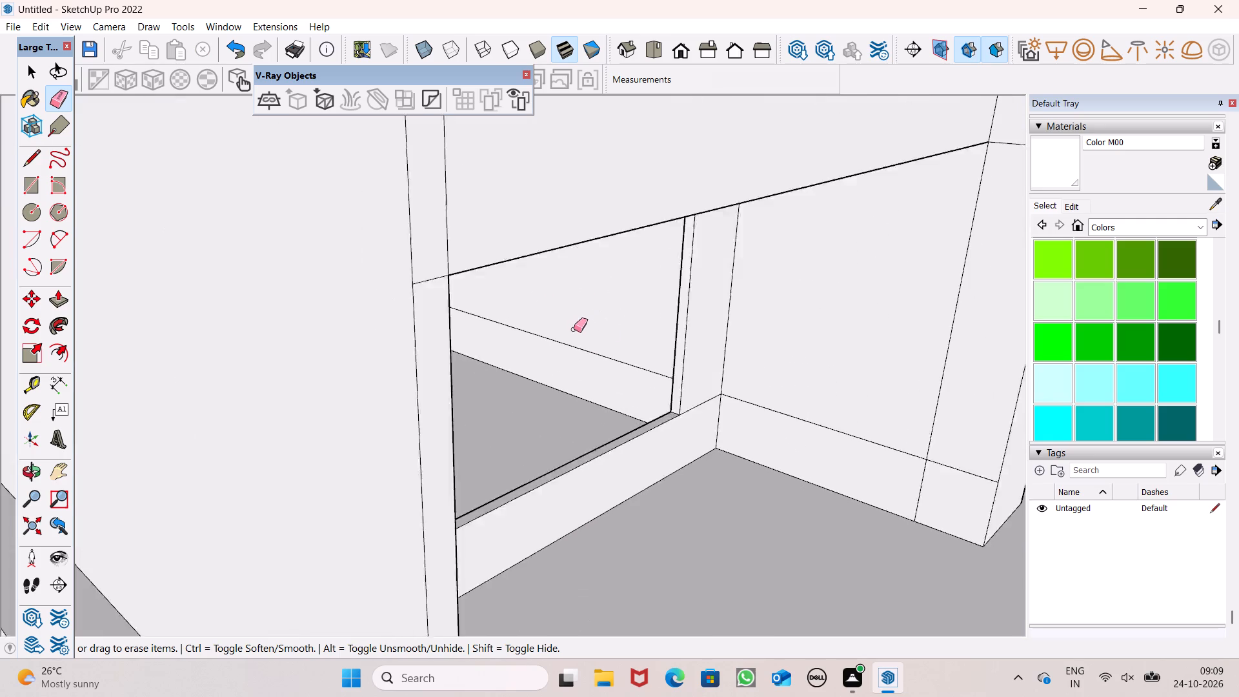
scroll(574, 329, down, 2)
scroll(528, 270, up, 6)
drag(447, 316, 443, 332)
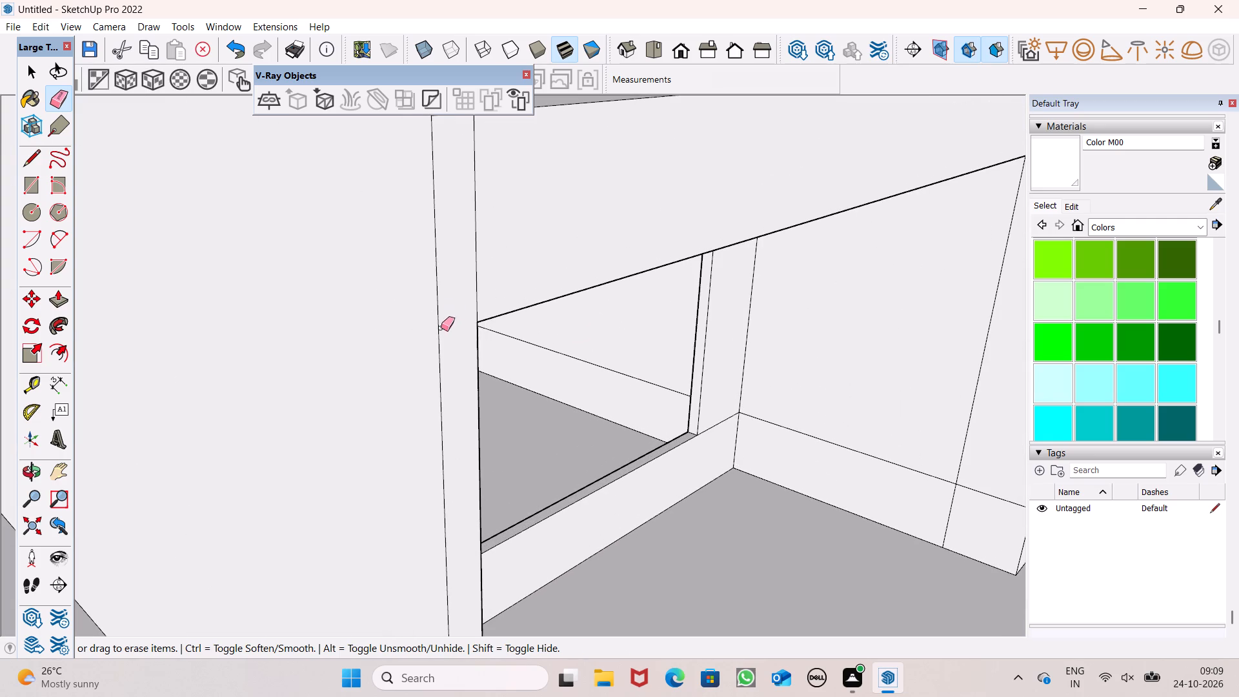
scroll(443, 328, down, 8)
click(446, 248)
scroll(473, 377, down, 3)
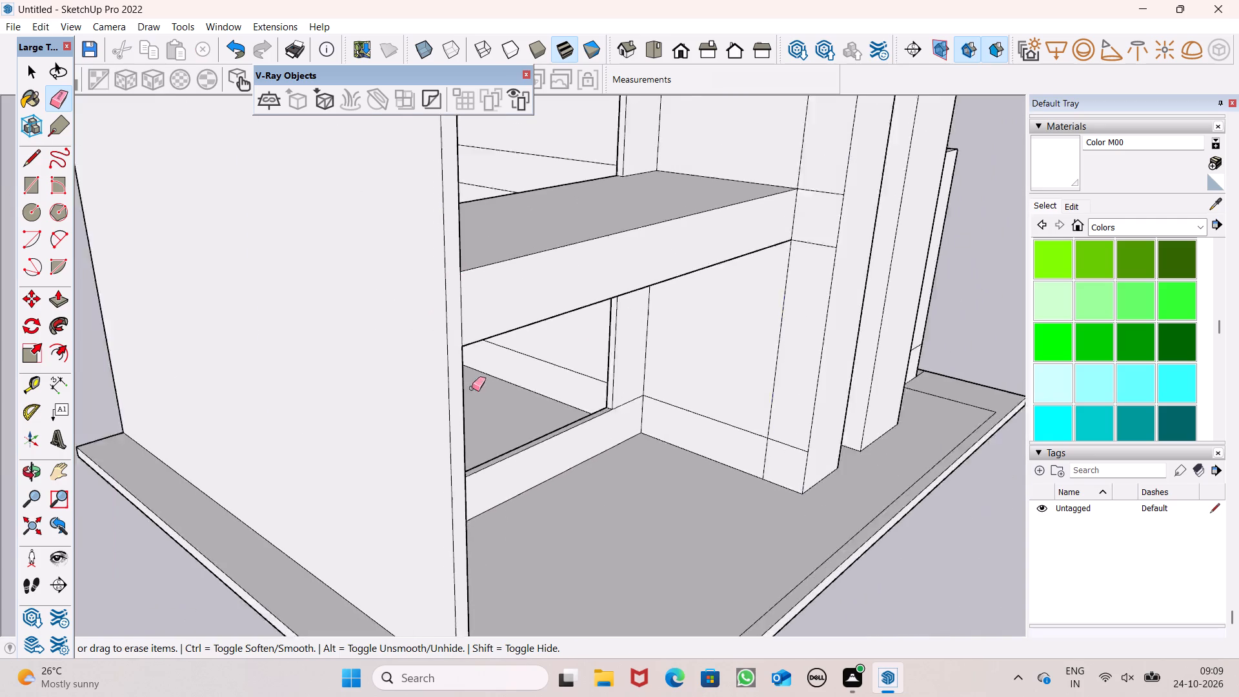
scroll(472, 388, down, 5)
scroll(458, 164, up, 6)
scroll(465, 238, up, 7)
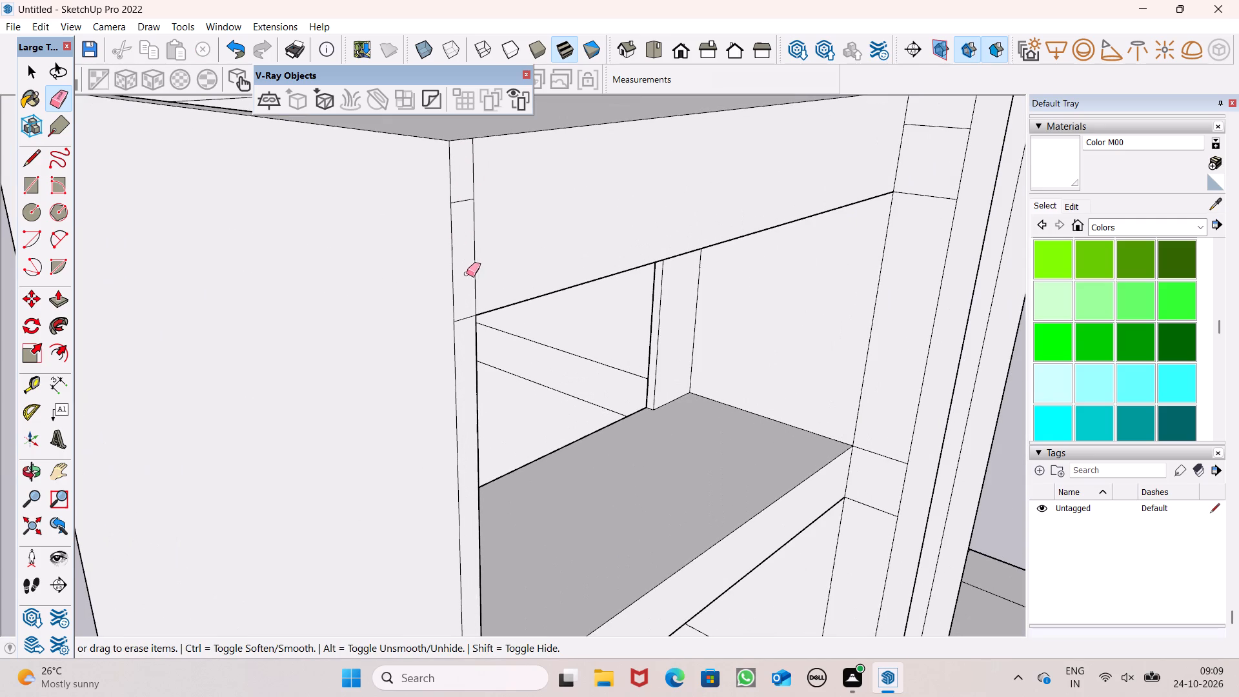
click(458, 313)
click(463, 313)
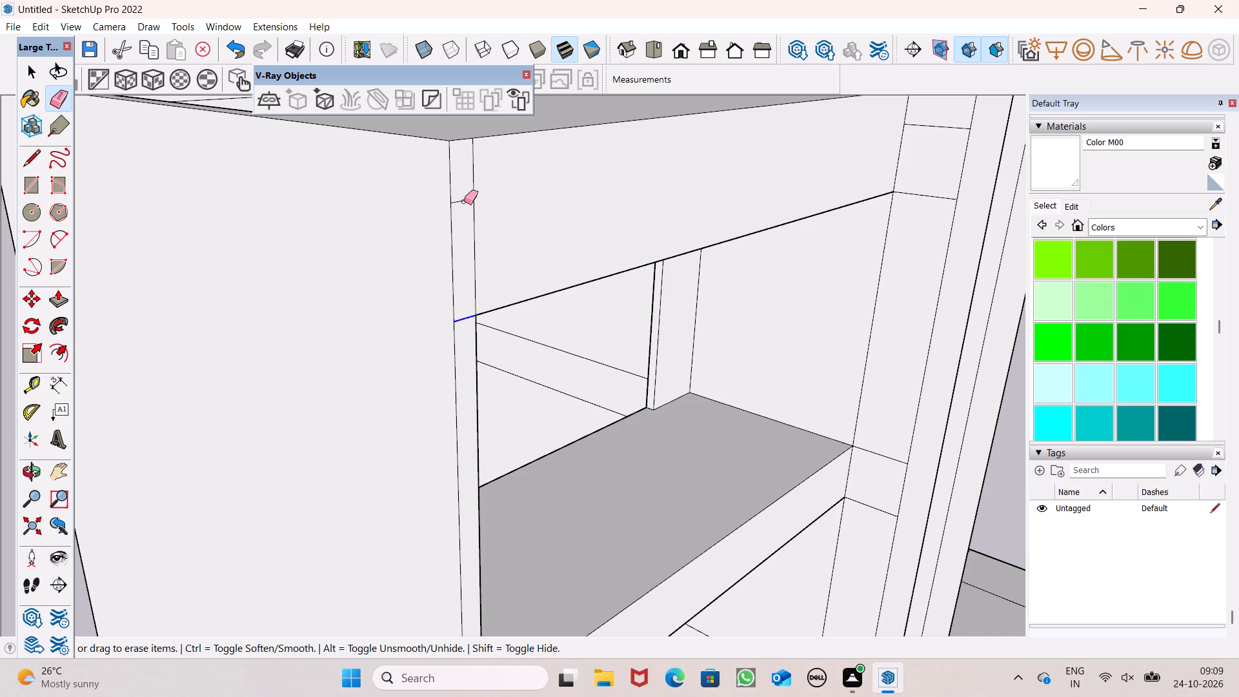
click(464, 201)
Thicken the side wall by pulling its outer face outward 2' 7 13/16" and a further 10 5/16".
scroll(531, 199, down, 12)
middle_drag(660, 199, 641, 214)
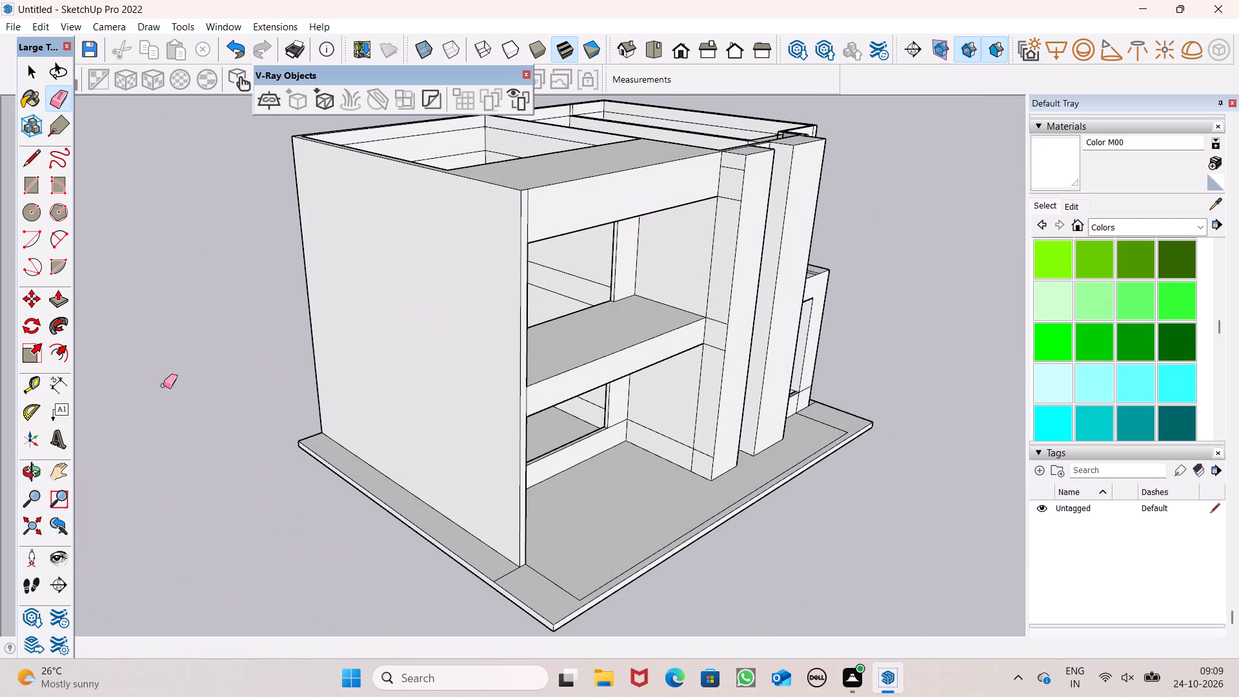
click(59, 299)
scroll(521, 252, down, 2)
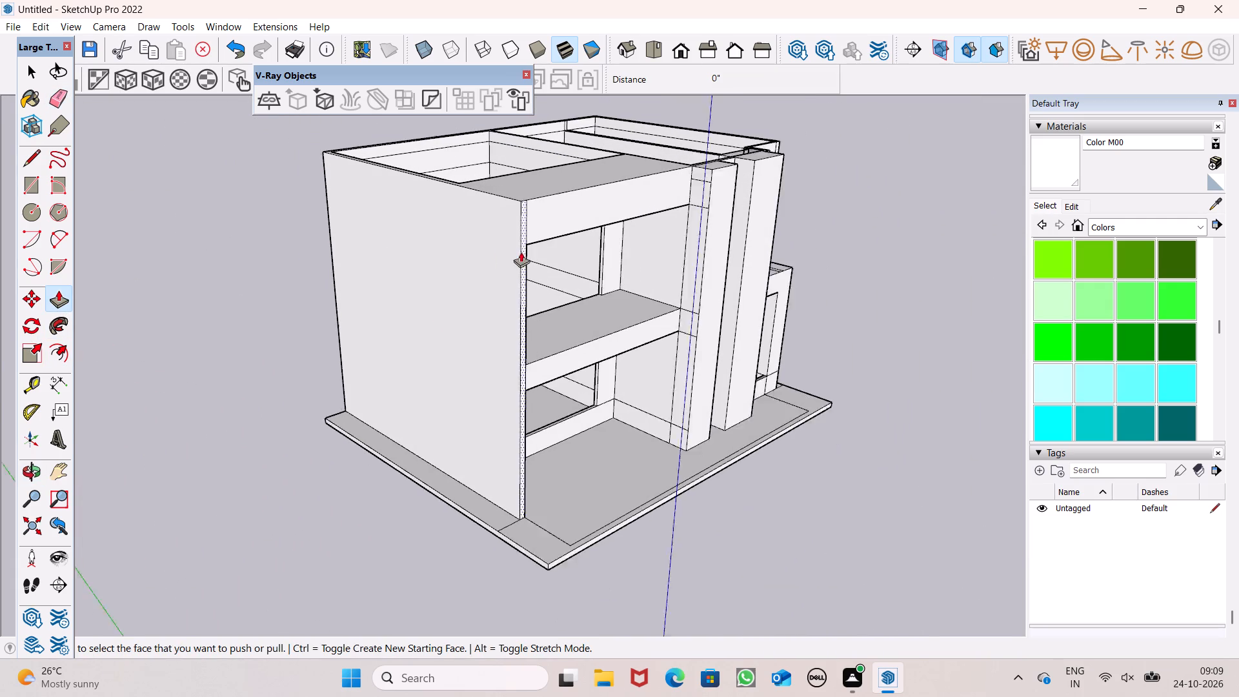
scroll(521, 252, down, 2)
drag(494, 319, 480, 330)
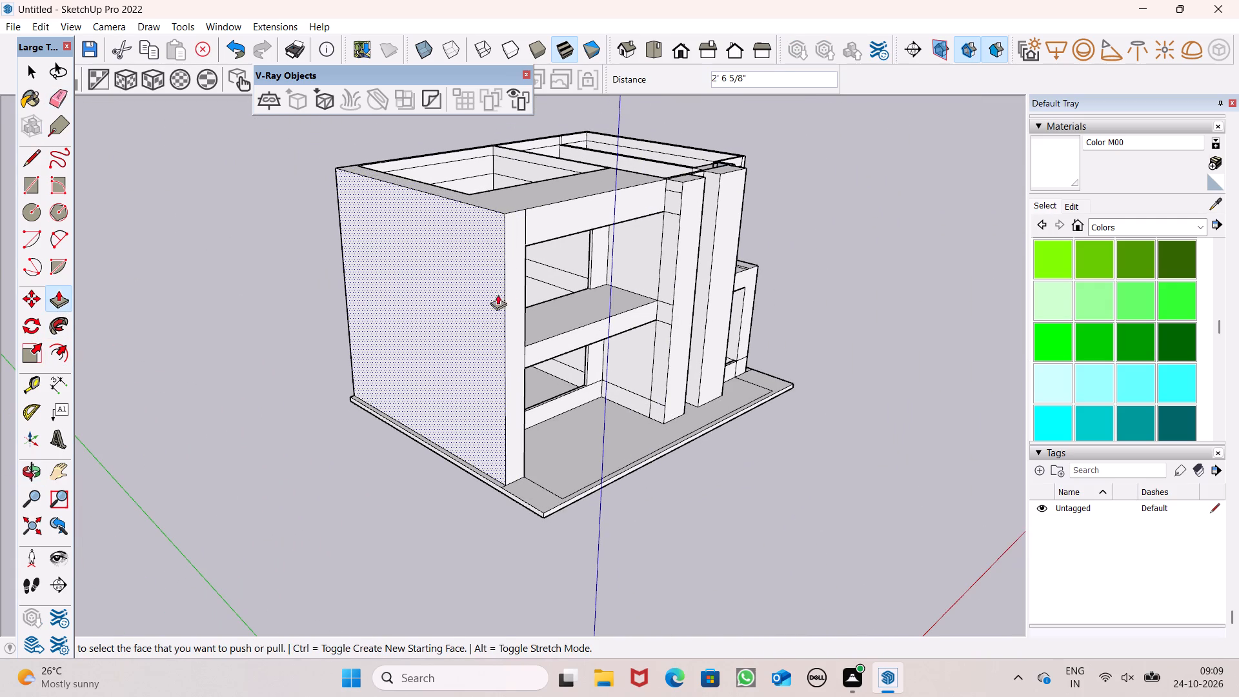
scroll(525, 267, down, 3)
middle_drag(607, 326, 410, 289)
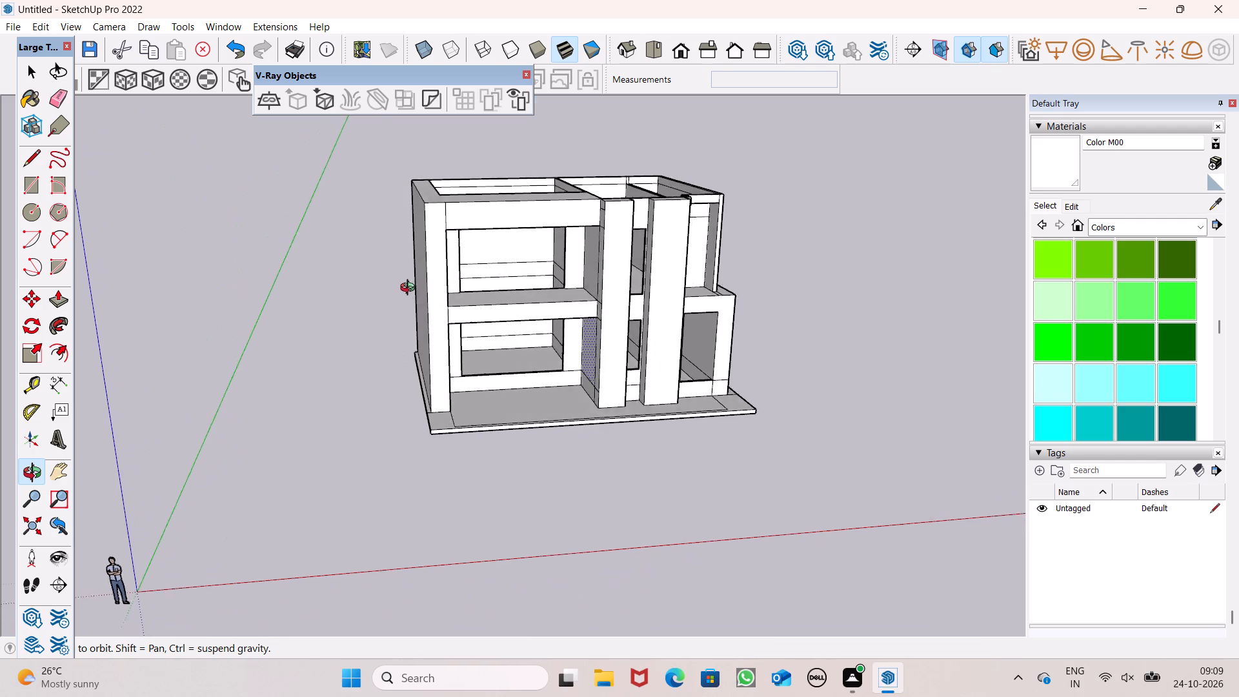
middle_drag(410, 289, 614, 334)
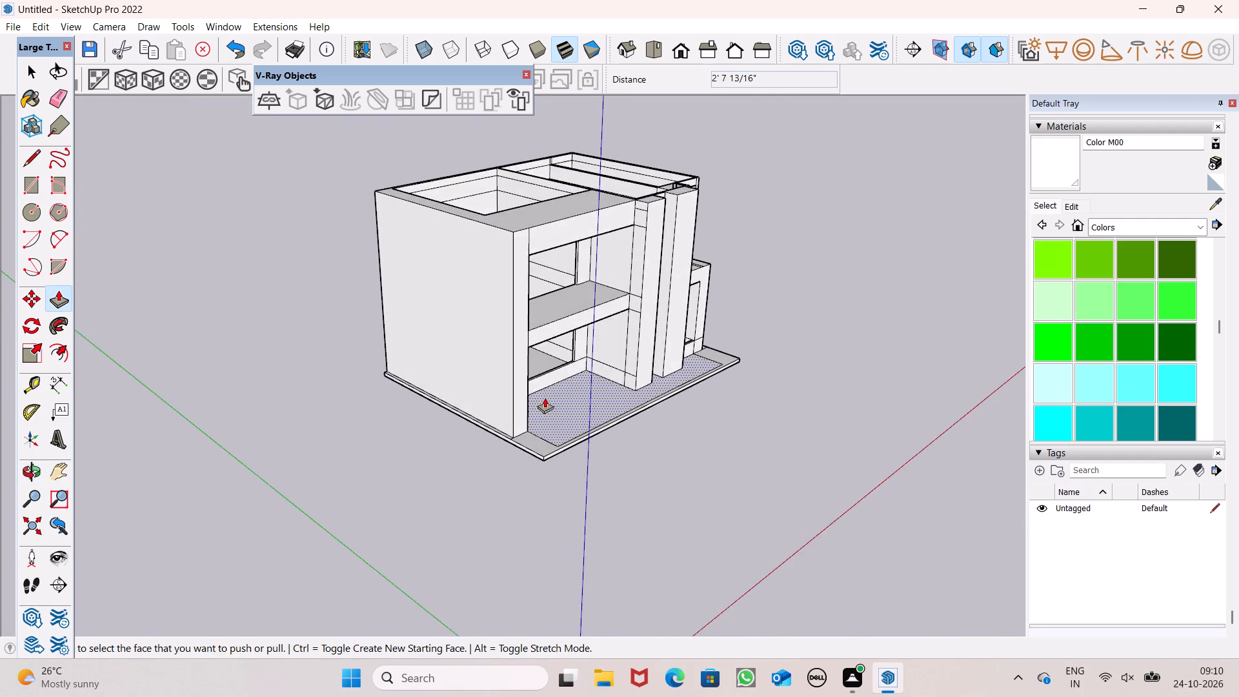
scroll(545, 398, up, 6)
drag(500, 427, 498, 441)
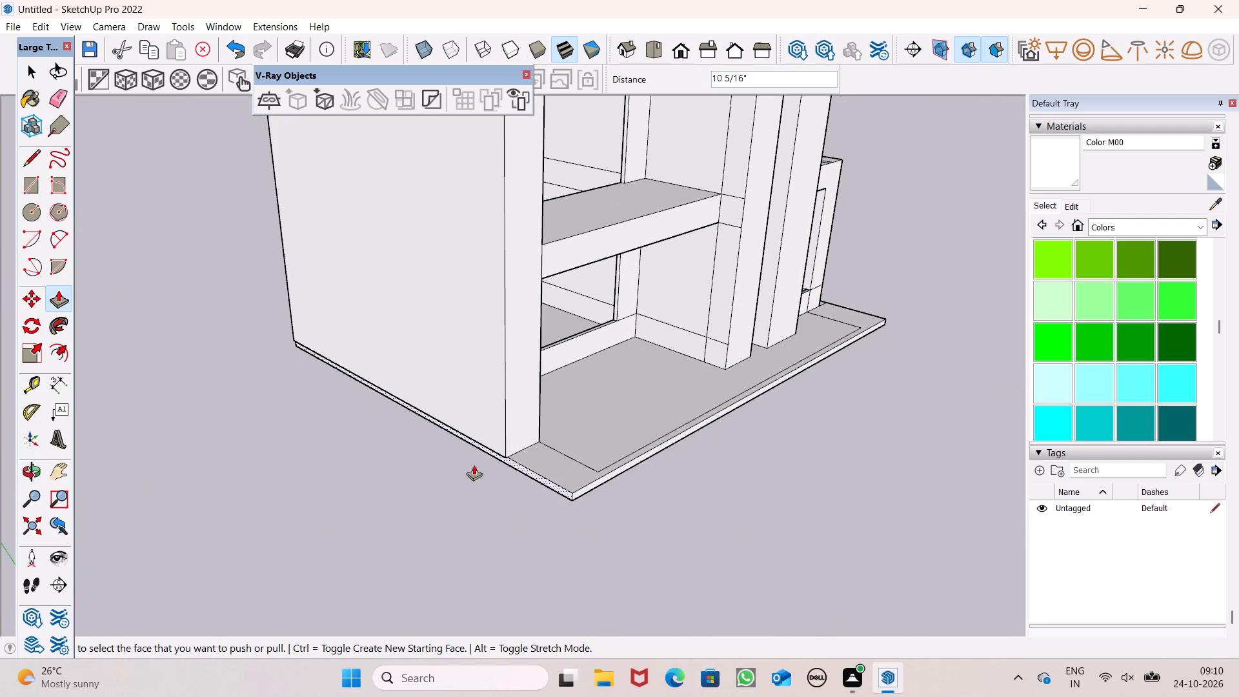
Pull the base slab's side edge out 2 5/16" so it is flush with the thickened side wall.
scroll(481, 470, up, 13)
drag(517, 412, 538, 431)
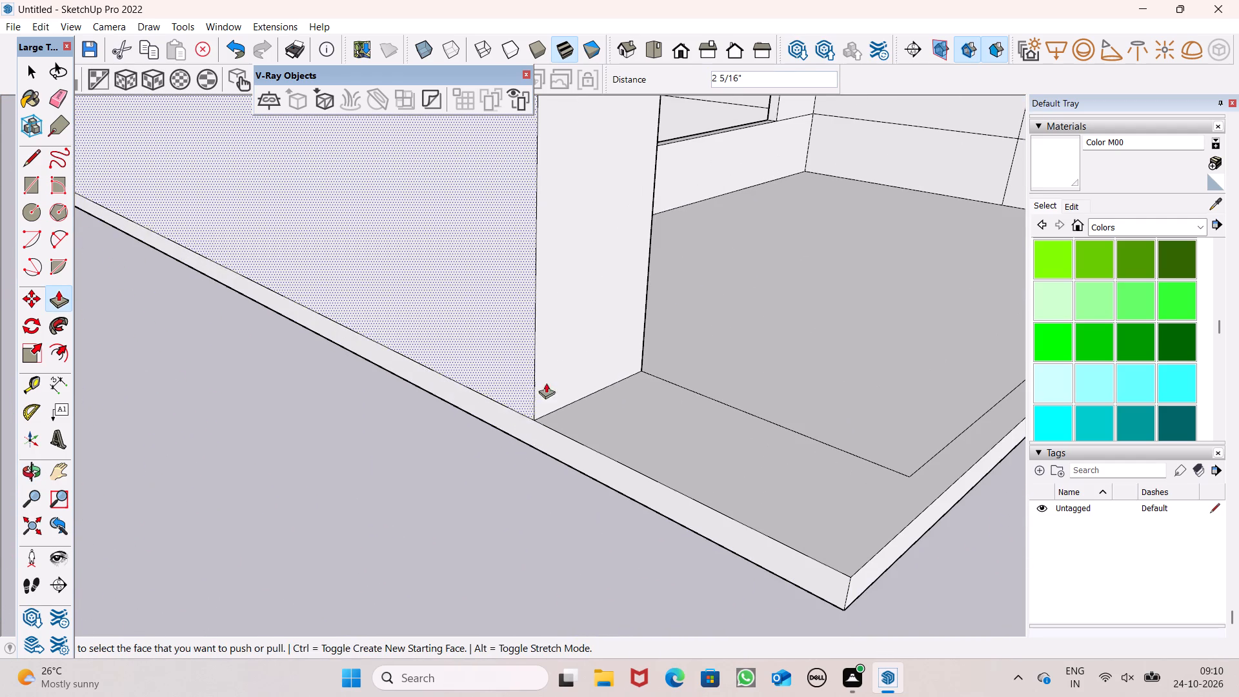
Pull the underside of the wide bay's upper floor slab down 9 3/16".
scroll(590, 359, down, 7)
middle_drag(635, 425, 408, 441)
scroll(407, 439, up, 1)
scroll(745, 358, down, 11)
middle_drag(744, 463, 746, 428)
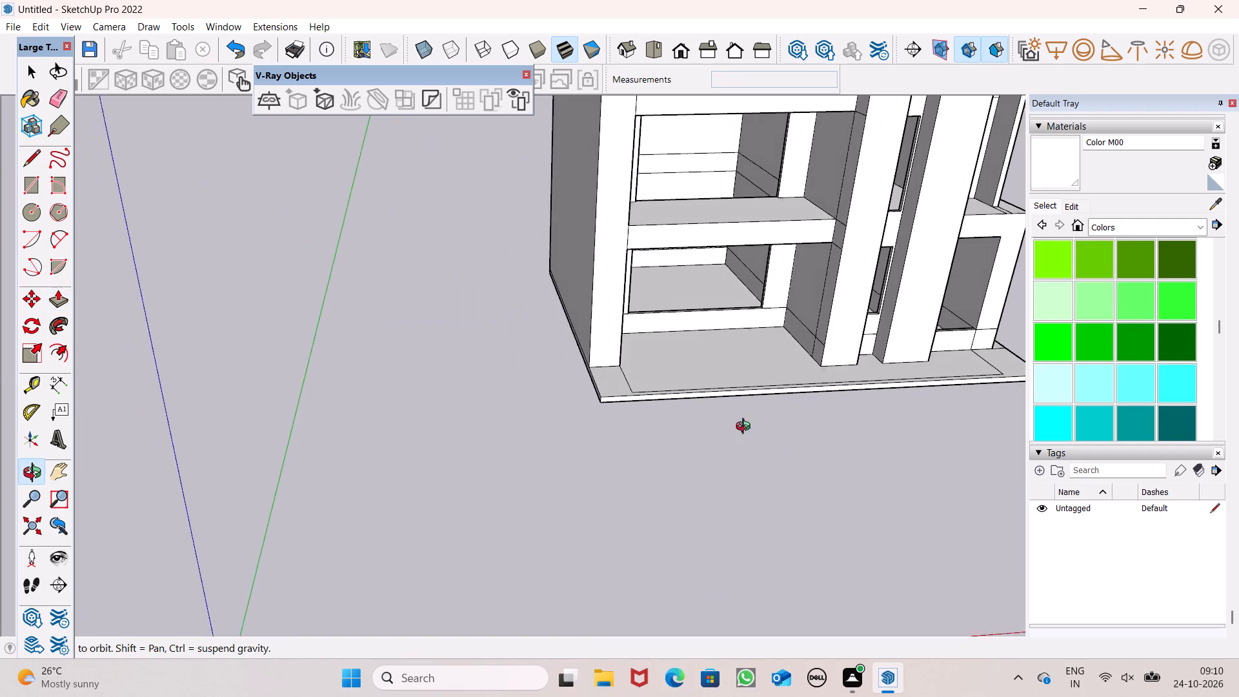
middle_drag(746, 428, 577, 331)
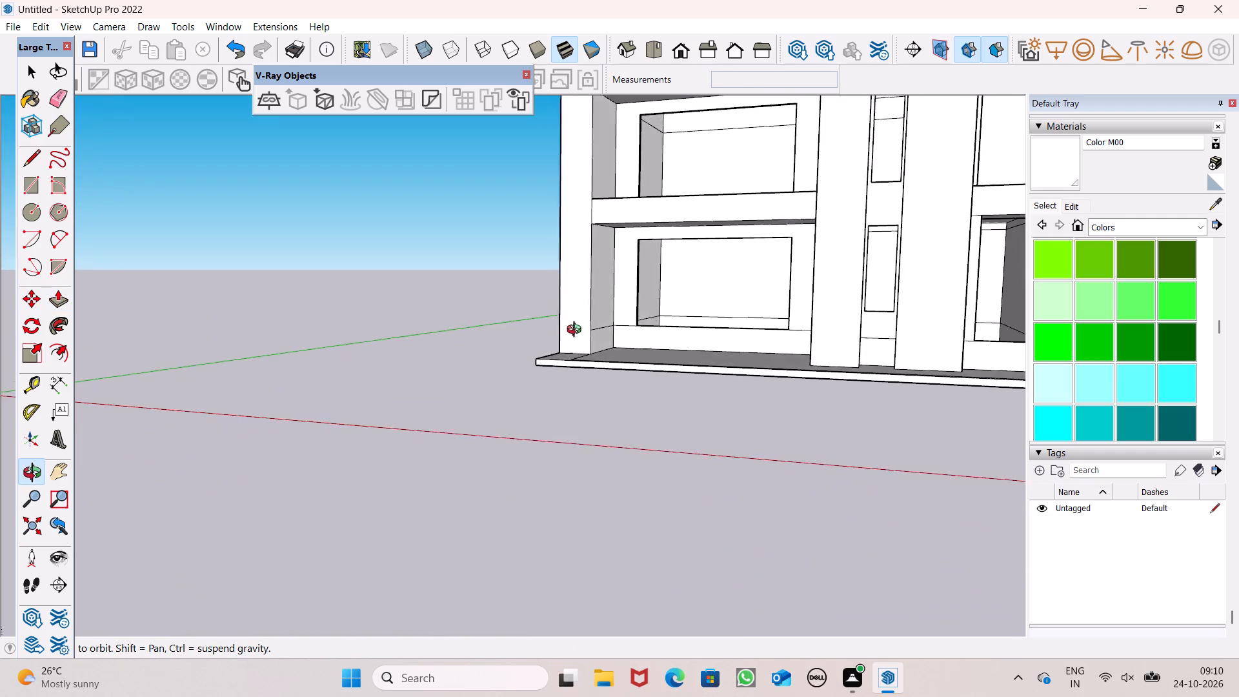
middle_drag(577, 331, 609, 275)
scroll(634, 239, up, 5)
drag(644, 211, 648, 223)
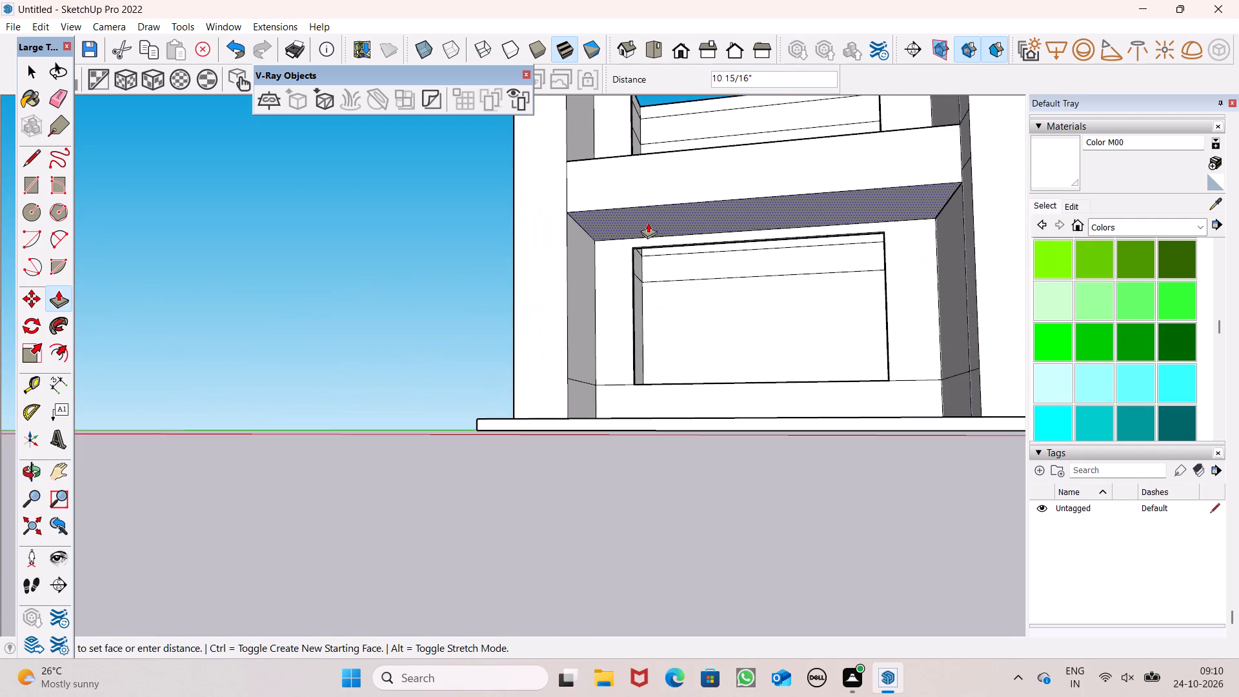
drag(648, 223, 648, 221)
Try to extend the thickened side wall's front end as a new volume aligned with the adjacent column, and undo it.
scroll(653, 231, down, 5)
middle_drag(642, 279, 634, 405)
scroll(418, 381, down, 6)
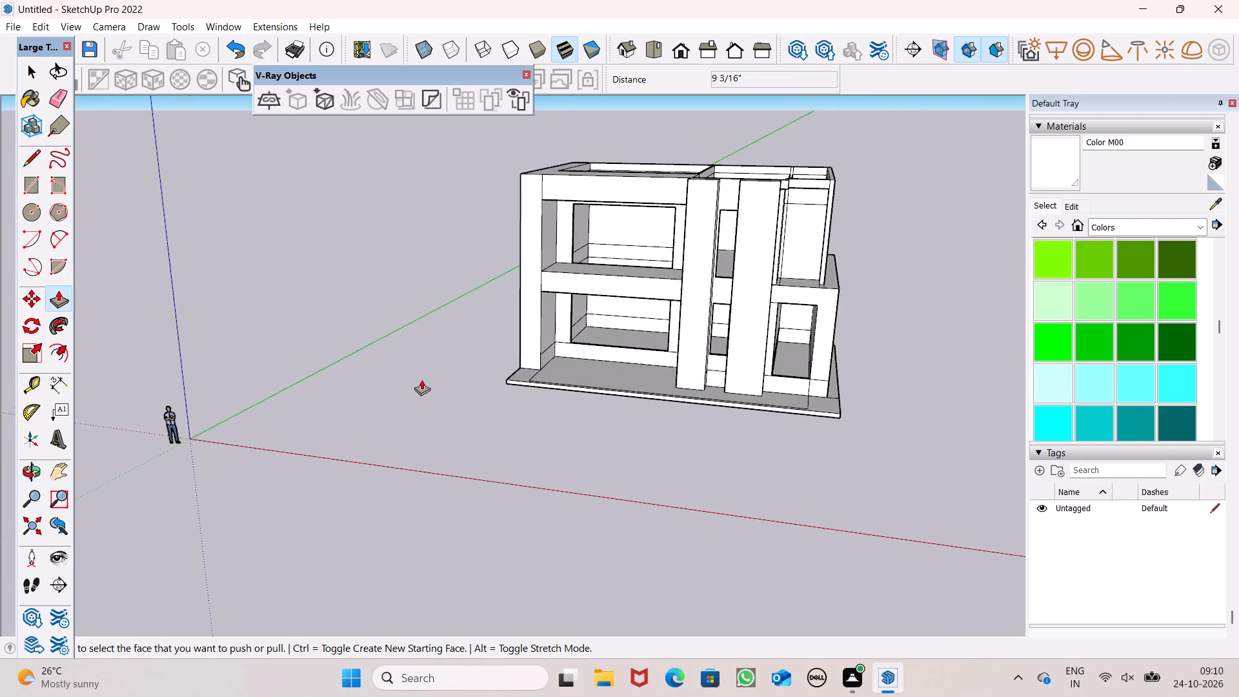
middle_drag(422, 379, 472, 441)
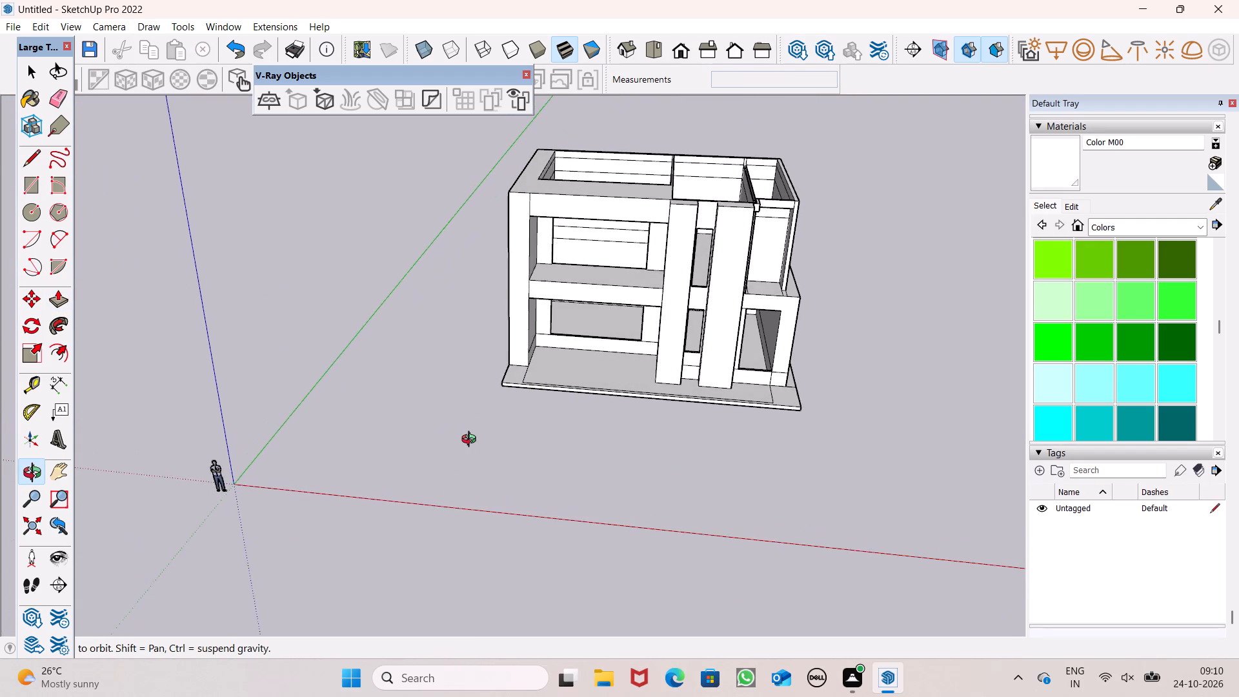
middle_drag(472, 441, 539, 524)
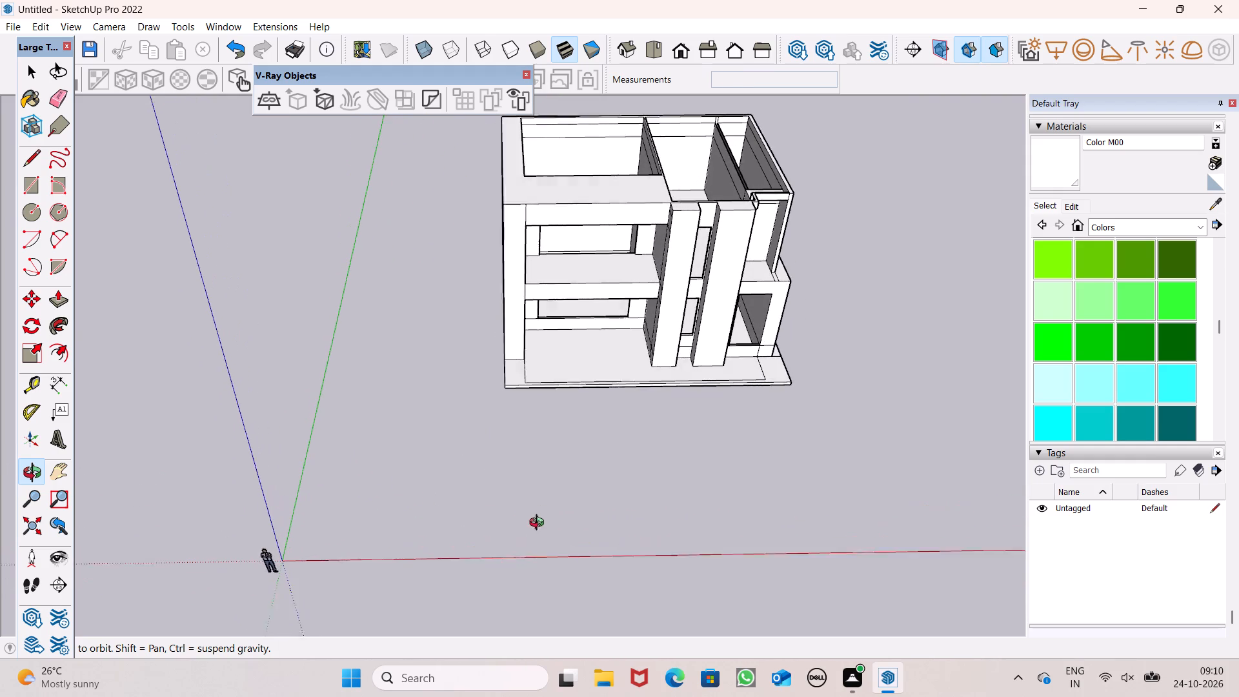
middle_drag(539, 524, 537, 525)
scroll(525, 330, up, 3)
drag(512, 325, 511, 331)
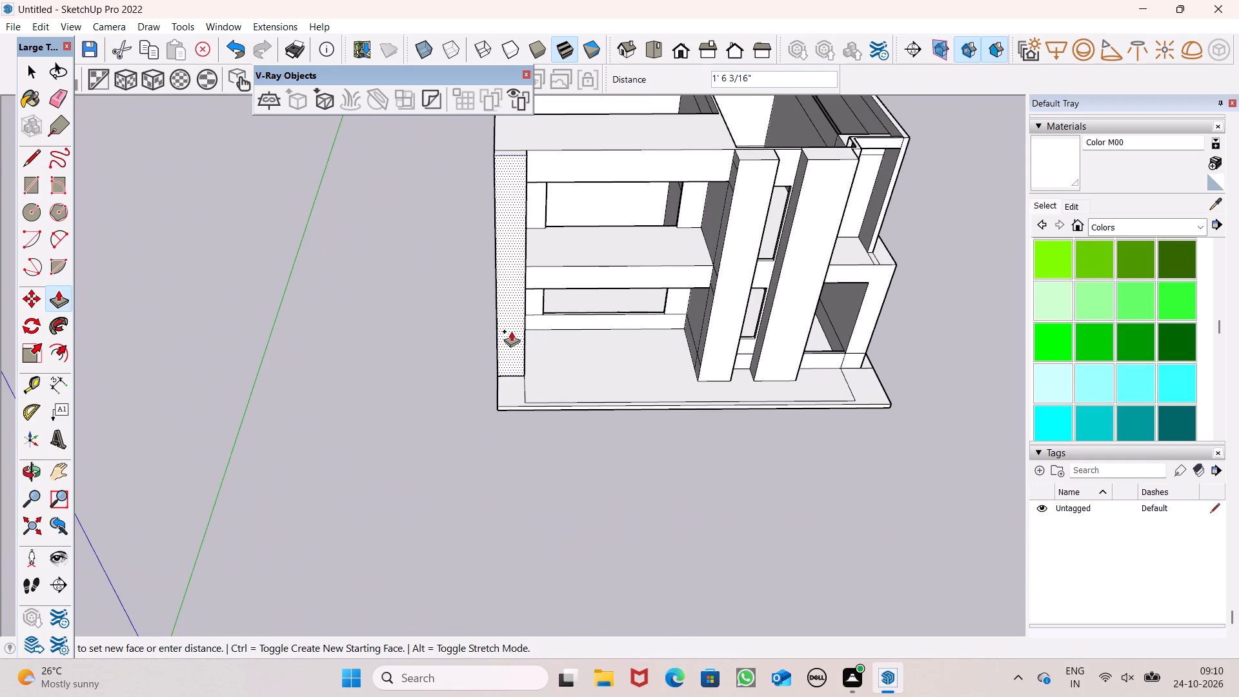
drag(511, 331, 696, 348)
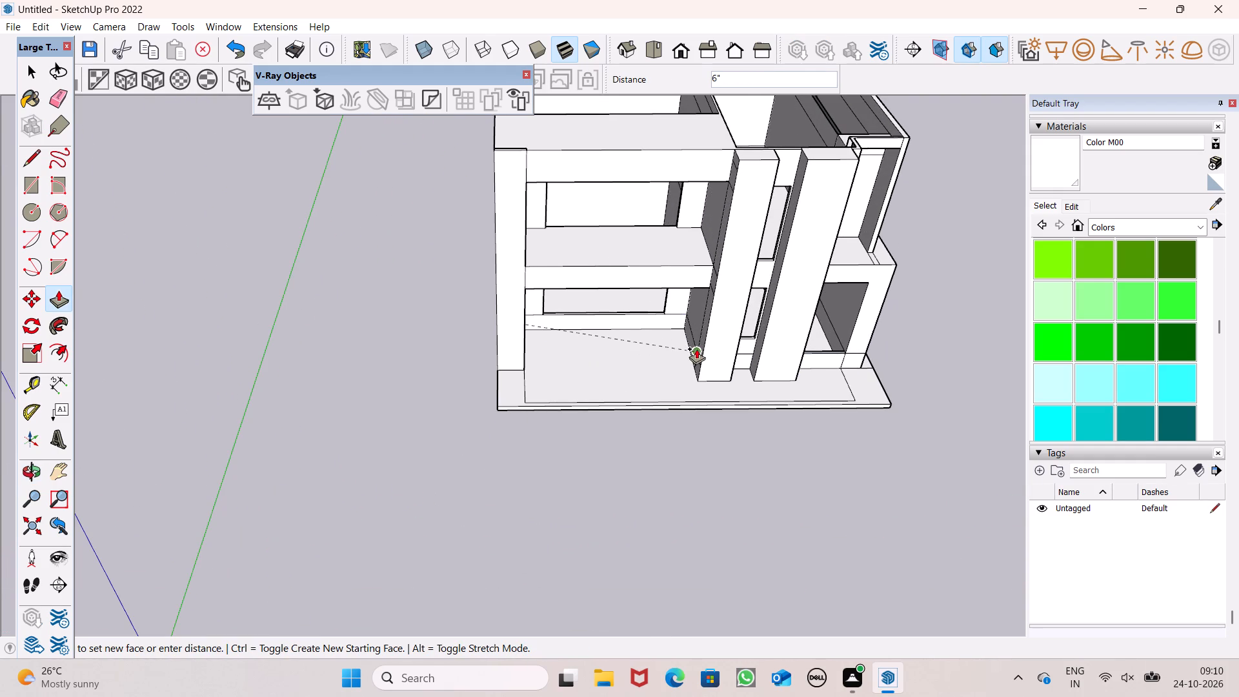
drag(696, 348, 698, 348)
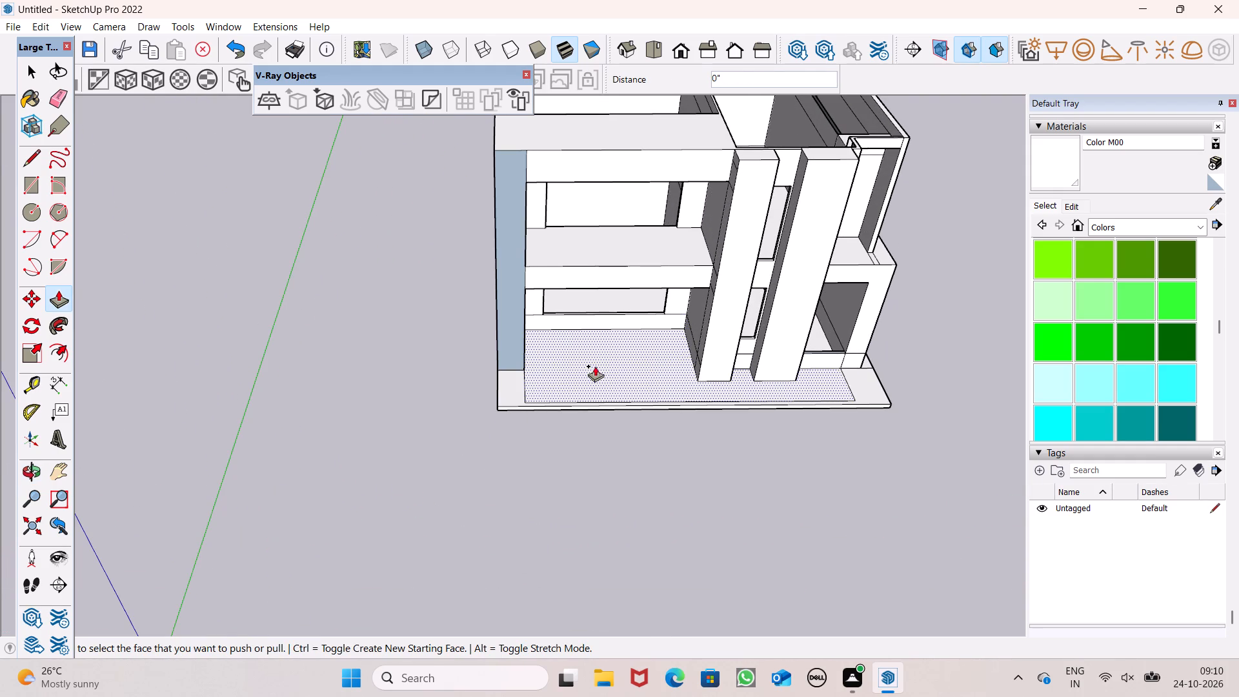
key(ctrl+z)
Pull the side wall's front end face forward 2' 9 1/2" so it lines up with the adjacent column.
drag(512, 357, 685, 363)
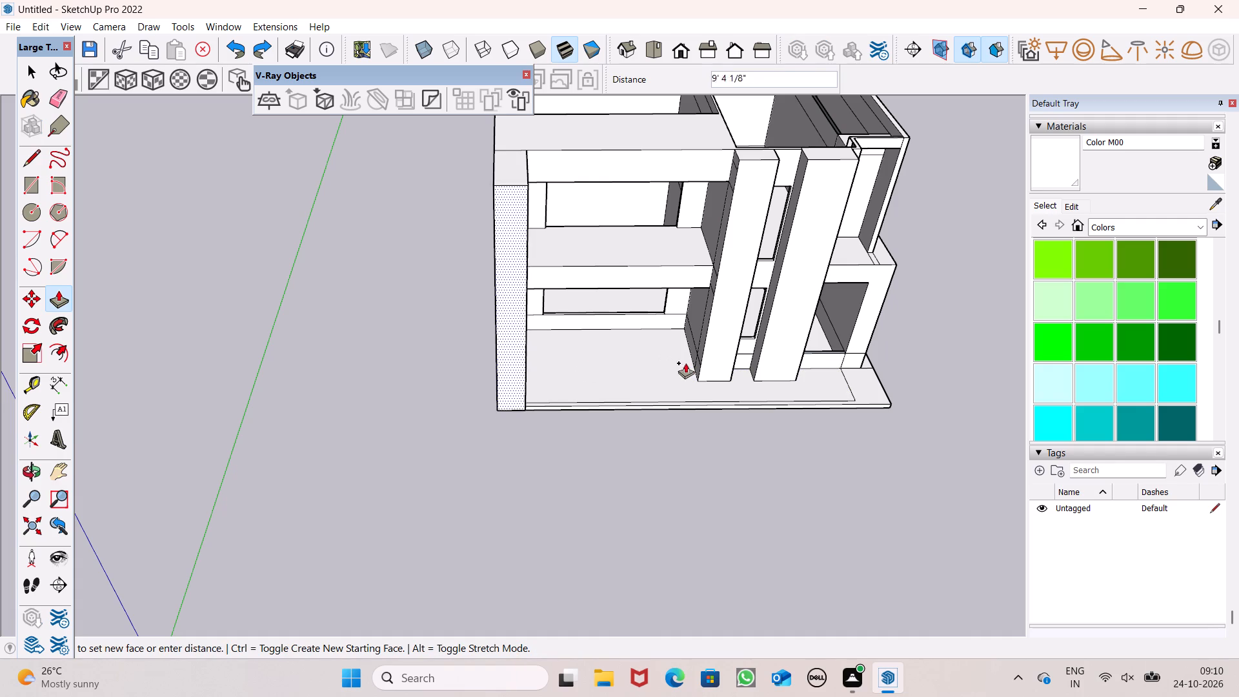
drag(685, 363, 699, 370)
middle_drag(653, 379, 532, 307)
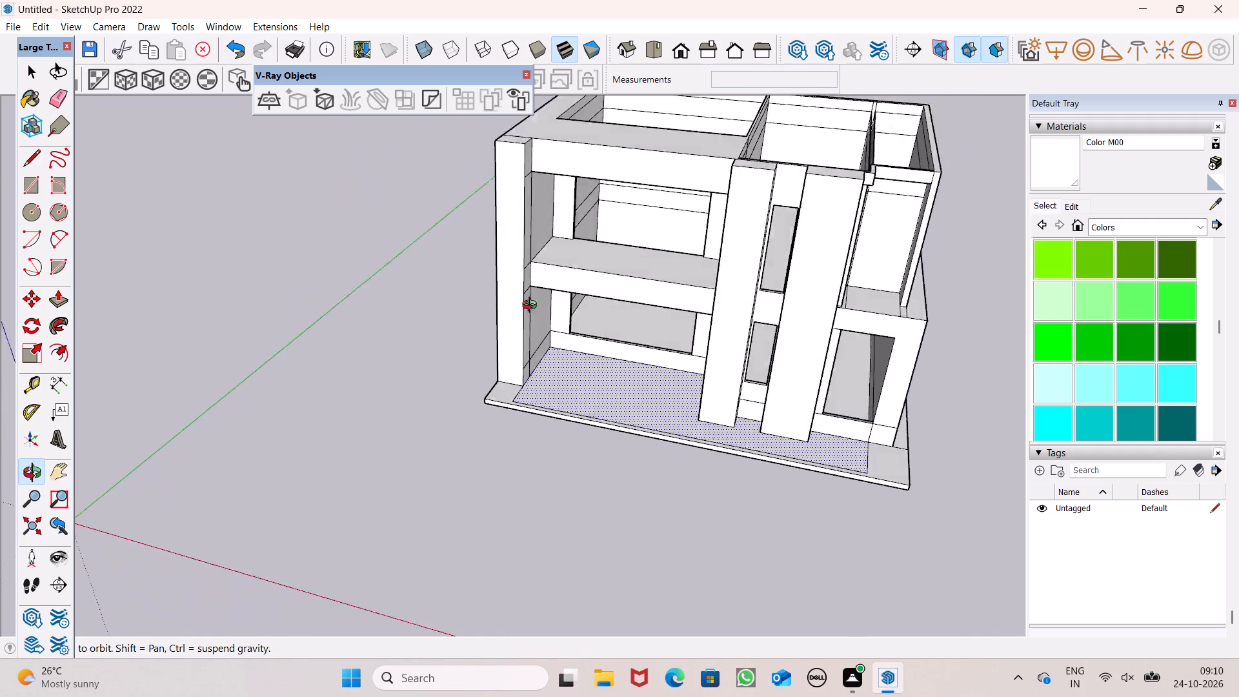
middle_drag(532, 307, 564, 247)
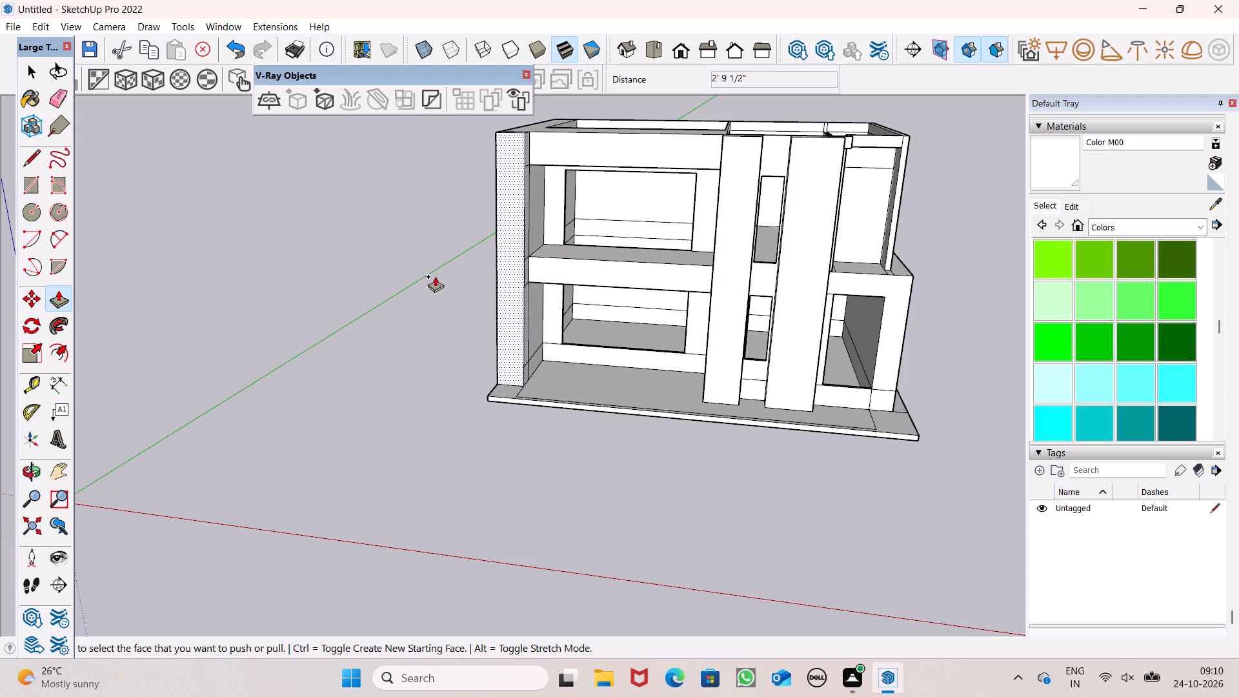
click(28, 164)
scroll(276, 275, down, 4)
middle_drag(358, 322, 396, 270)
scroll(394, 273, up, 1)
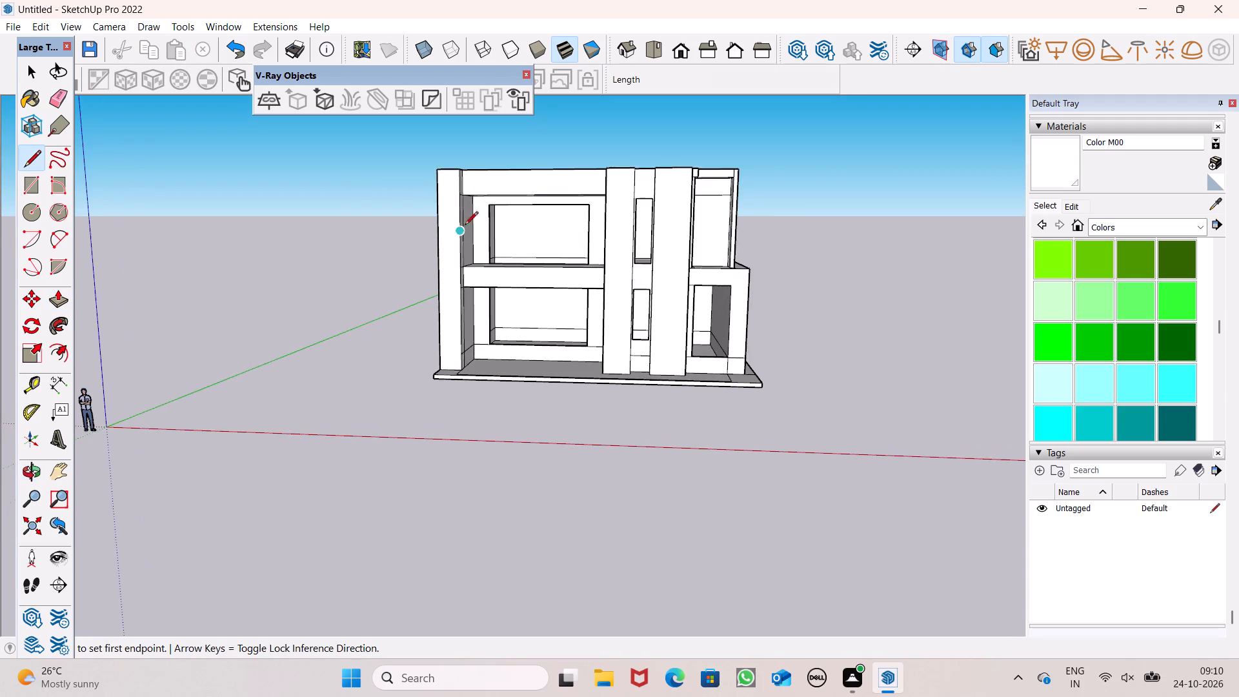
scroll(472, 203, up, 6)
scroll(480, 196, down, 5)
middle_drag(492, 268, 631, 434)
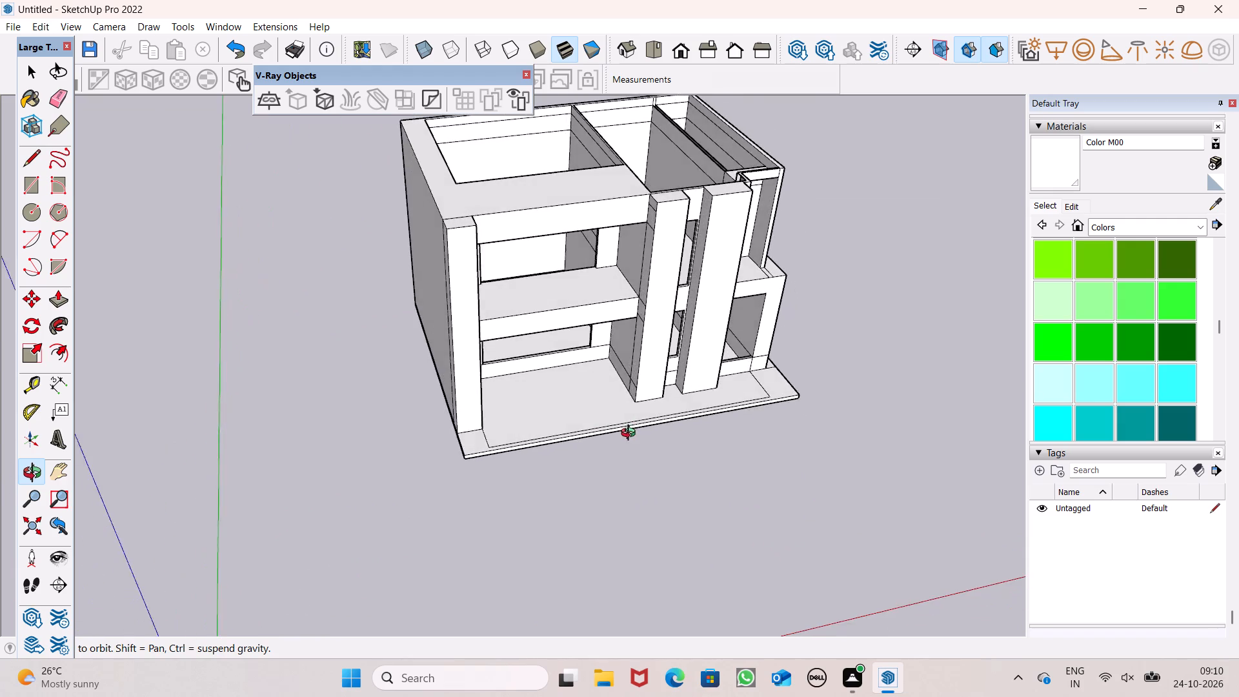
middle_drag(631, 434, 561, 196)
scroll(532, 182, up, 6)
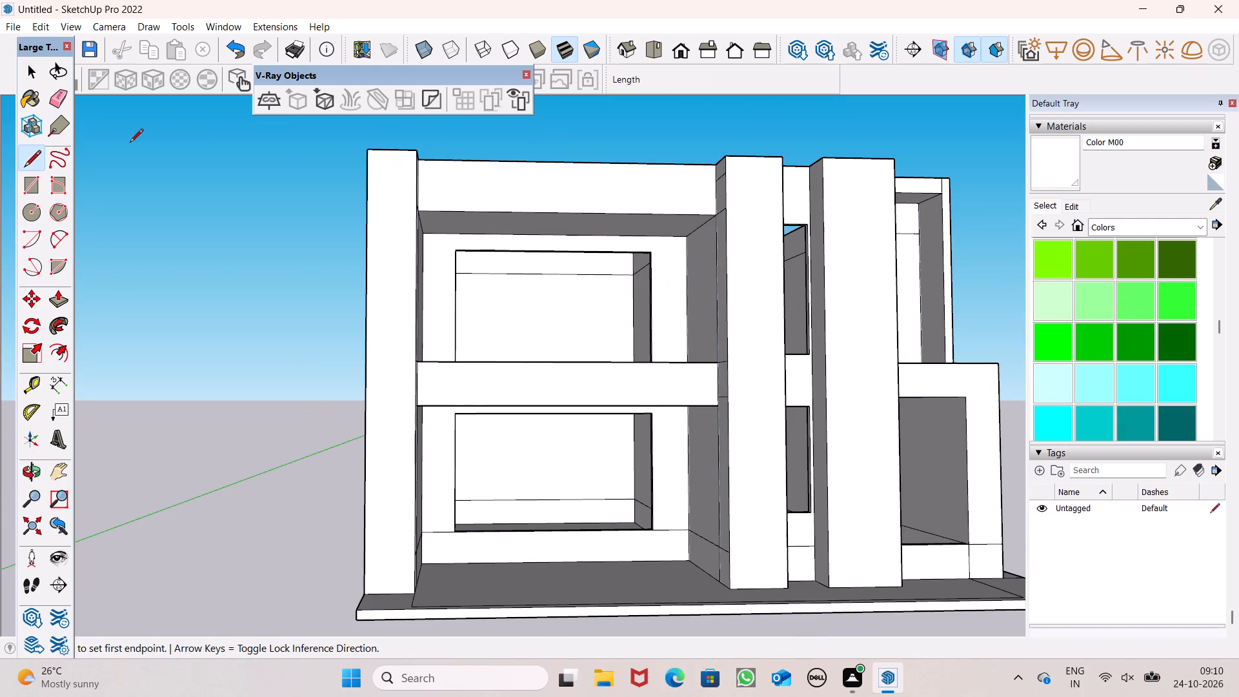
Erase the uppermost horizontal edge on the column's inner side face beside the wide bay's roof band.
click(63, 108)
scroll(418, 196, up, 1)
scroll(605, 207, up, 3)
middle_drag(775, 227, 887, 241)
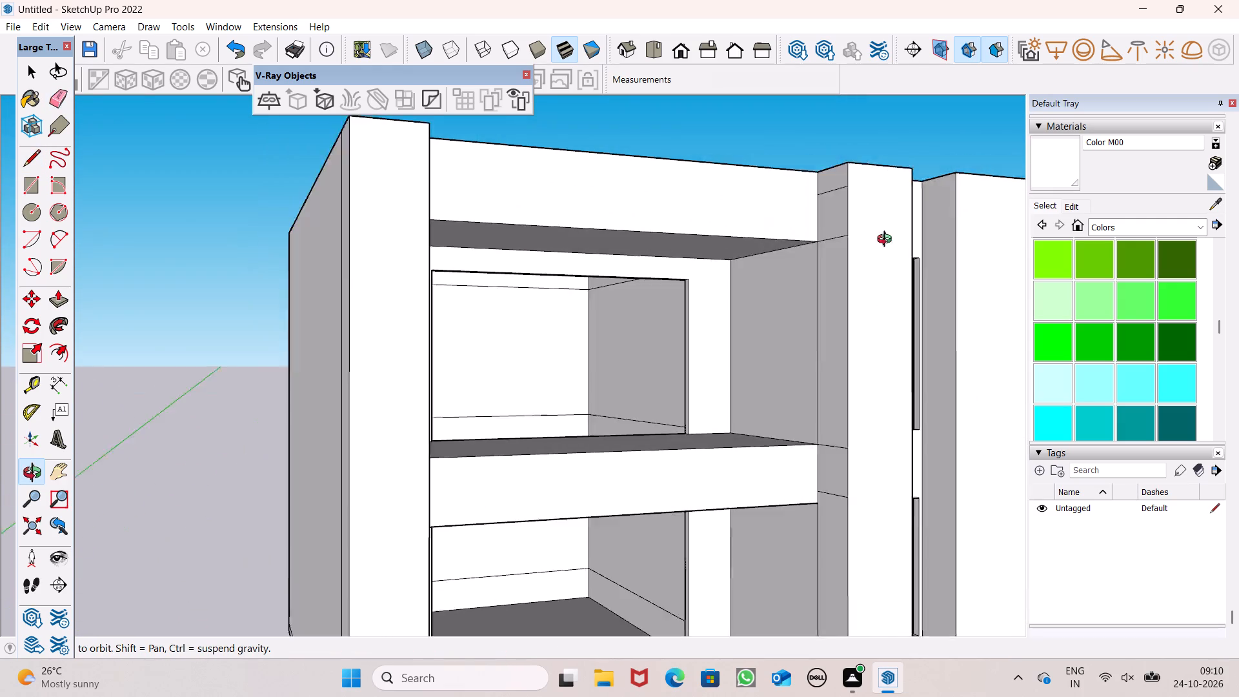
middle_drag(887, 241, 918, 273)
scroll(858, 237, up, 4)
drag(840, 203, 842, 208)
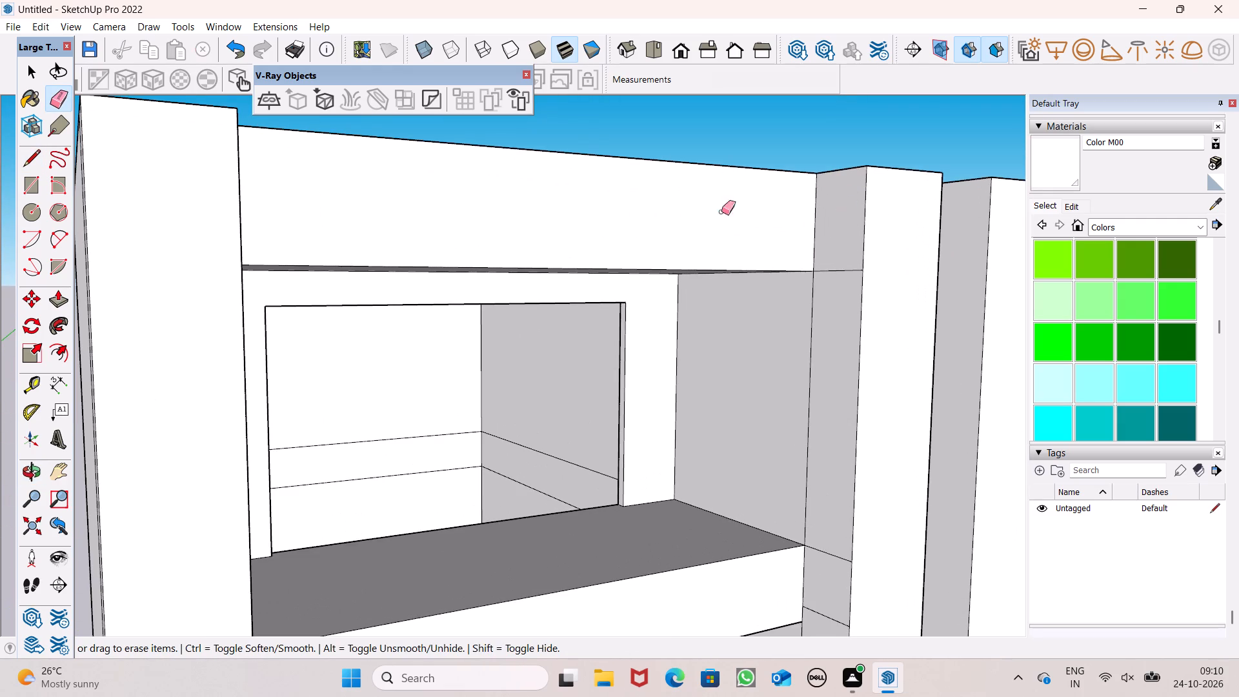
Draw a horizontal line across the roof band's front face at mid-height, from the side wall to the column.
scroll(617, 219, down, 4)
middle_drag(696, 252, 430, 307)
scroll(603, 248, down, 2)
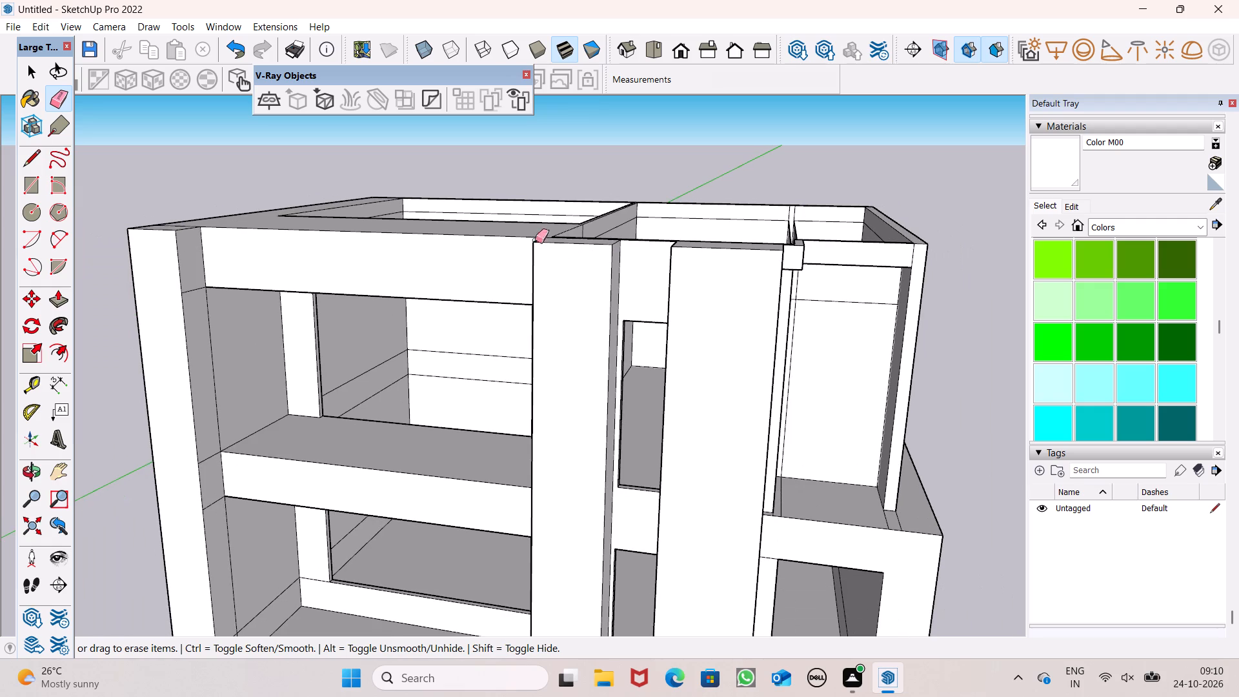
scroll(677, 207, down, 5)
scroll(405, 252, up, 6)
scroll(431, 203, up, 1)
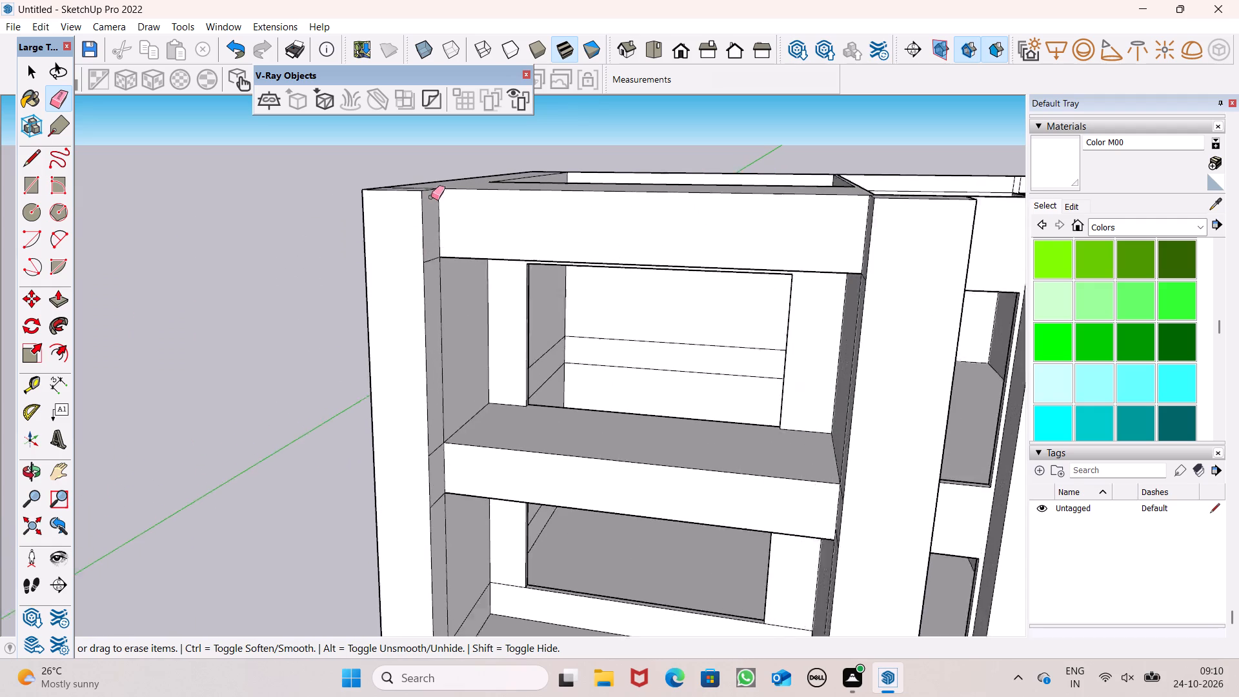
scroll(431, 197, up, 5)
click(6, 157)
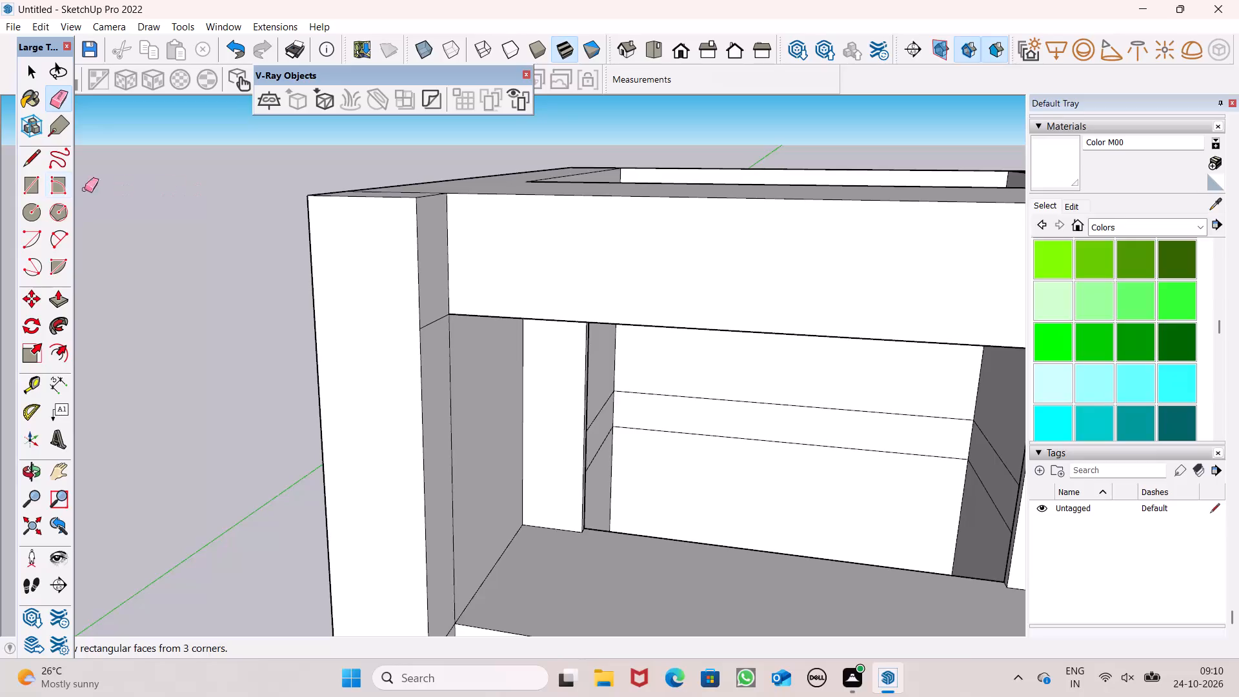
click(34, 150)
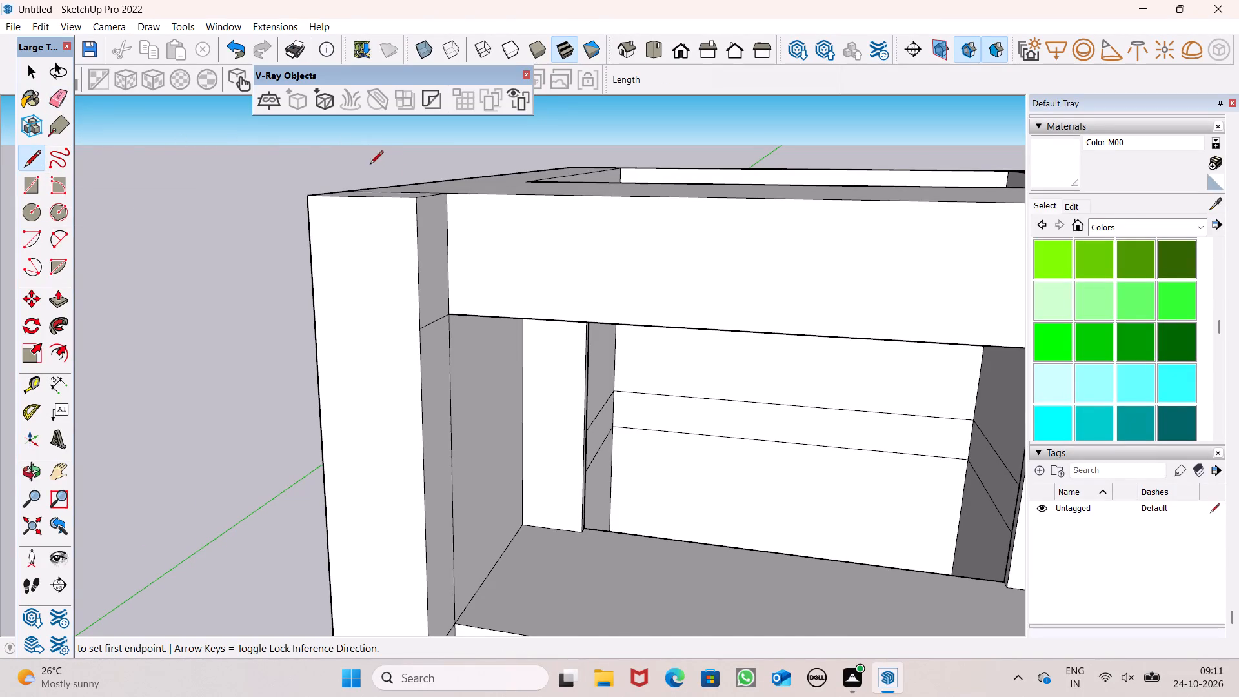
scroll(391, 171, down, 2)
middle_drag(514, 250, 512, 240)
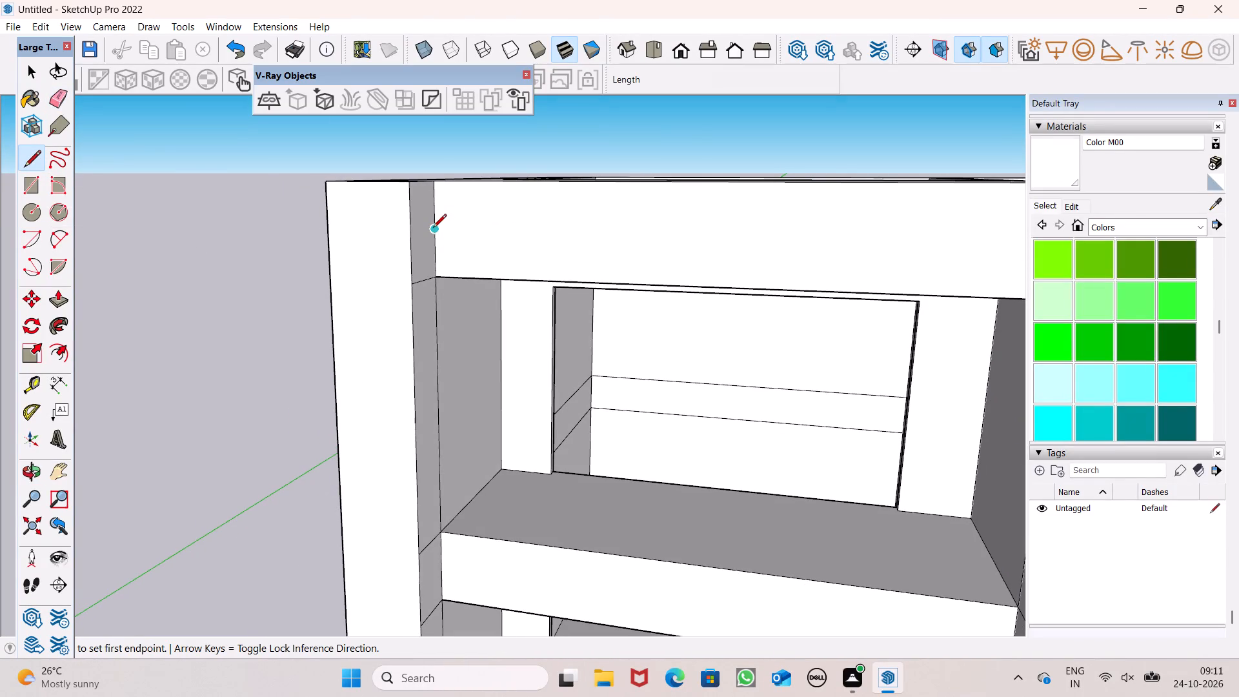
click(436, 221)
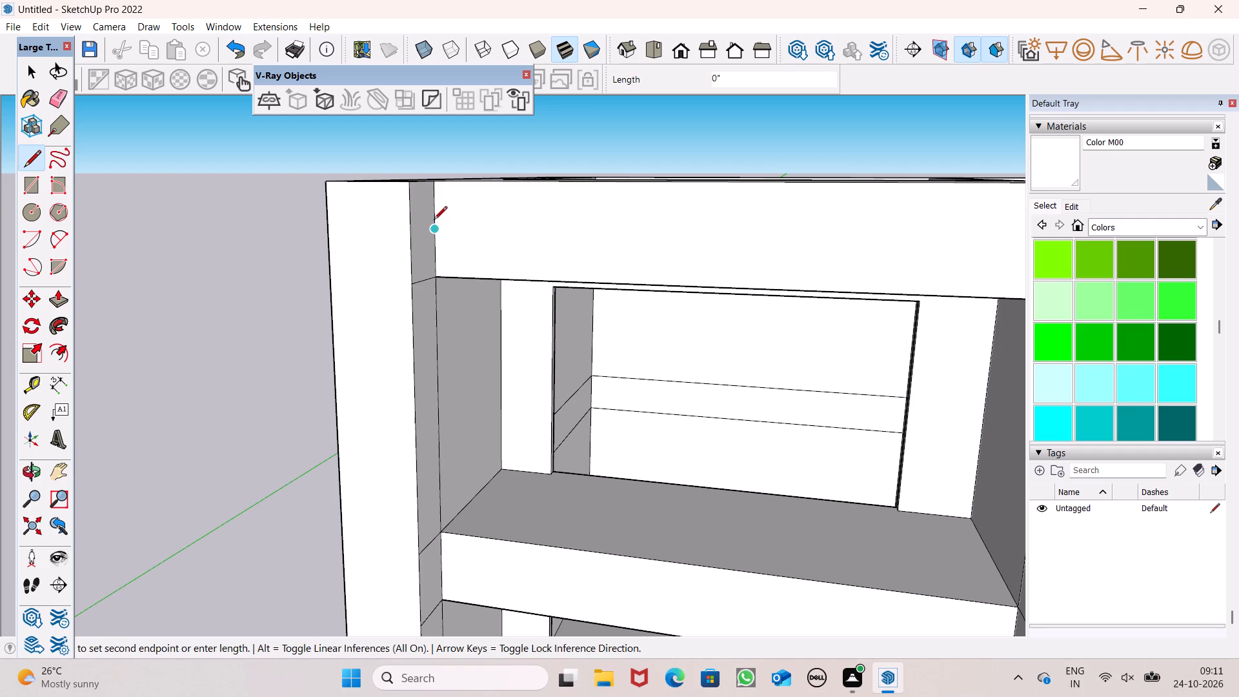
scroll(527, 210, down, 2)
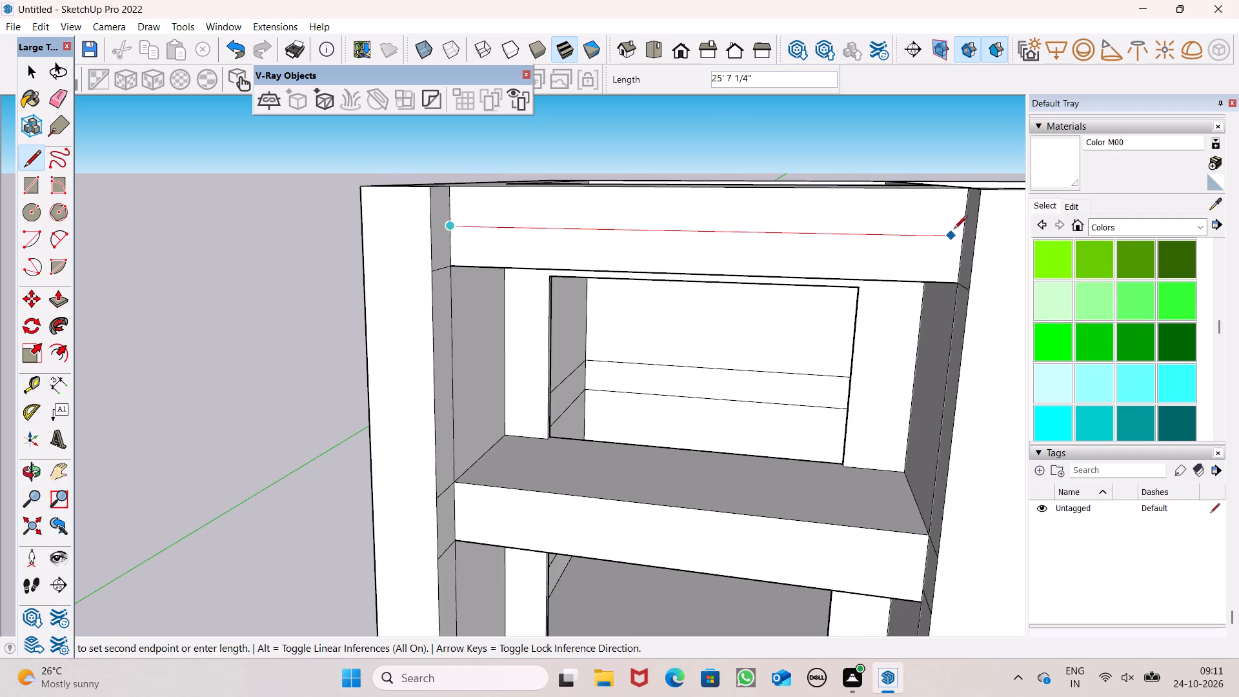
click(965, 231)
scroll(699, 204, down, 1)
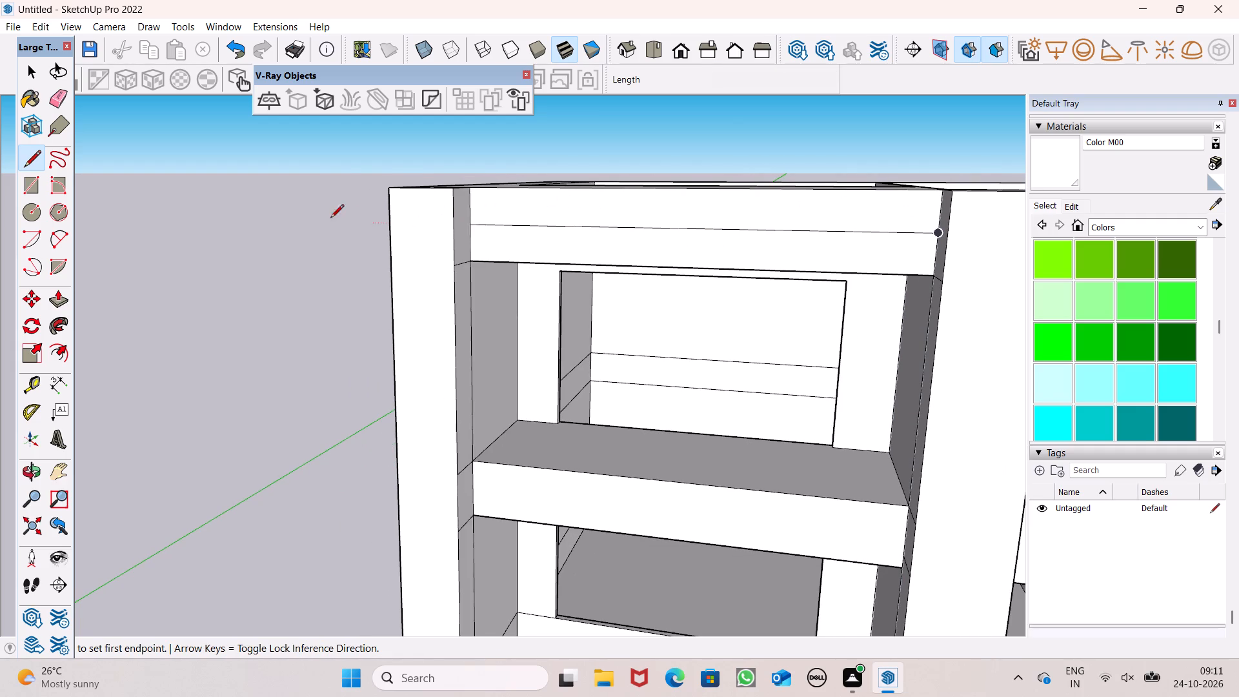
Pull the upper half of the roof band's front face forward until it is flush with the side wall's front end.
click(59, 293)
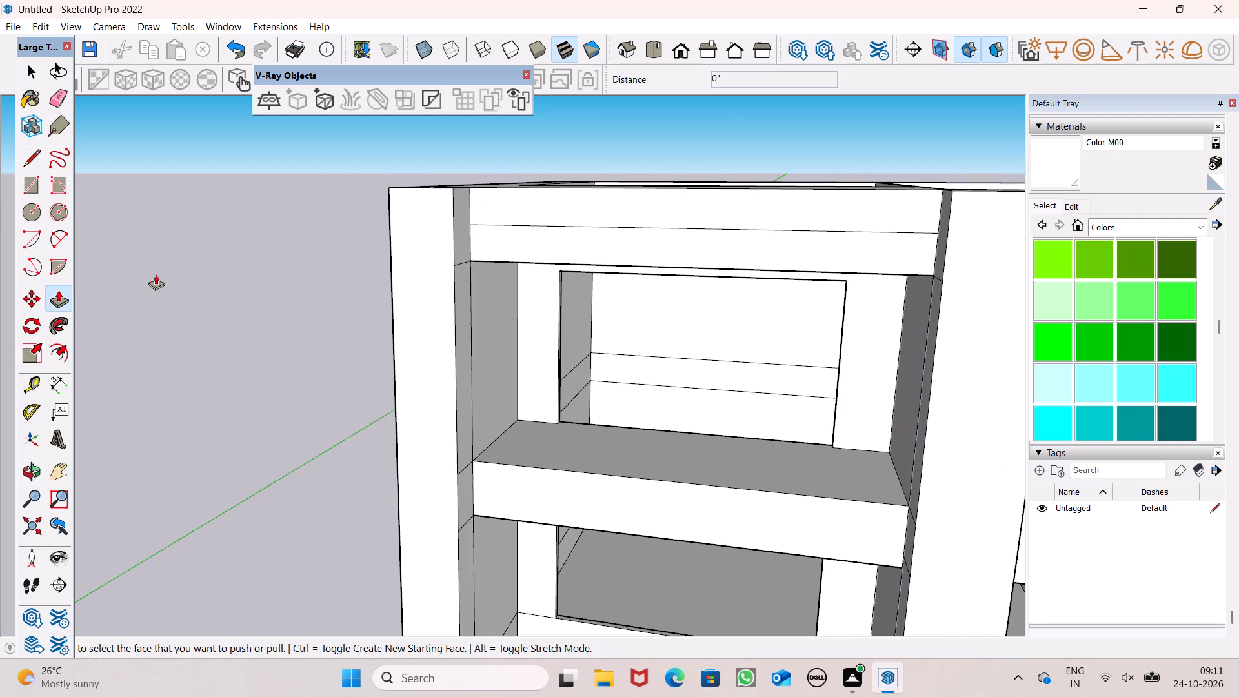
scroll(410, 158, down, 2)
middle_drag(439, 182, 370, 254)
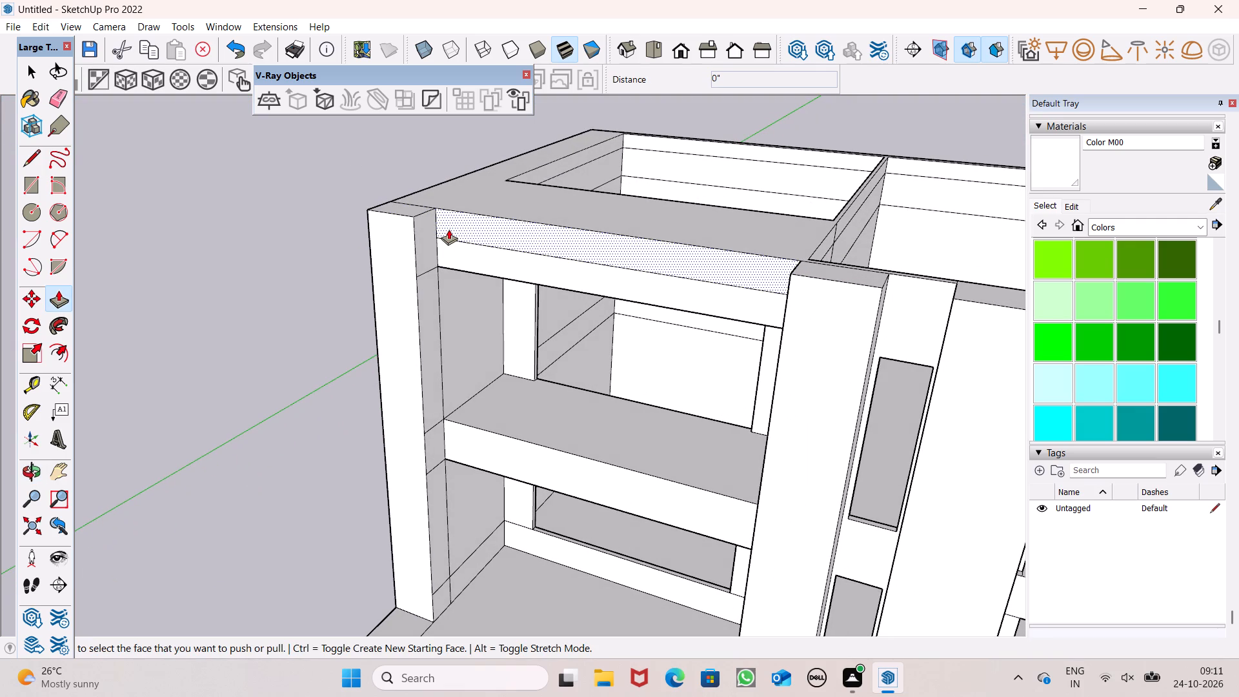
drag(446, 227, 409, 227)
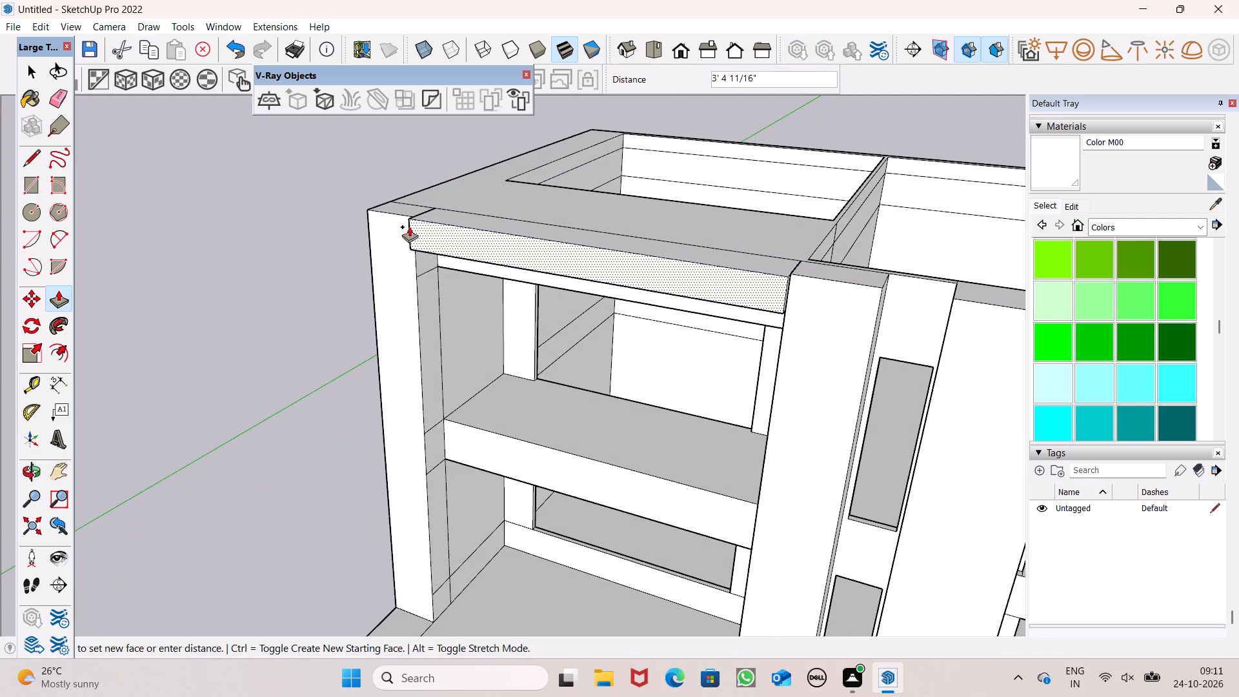
drag(409, 227, 393, 214)
Raise the top of the projecting roof band 2' 8 1/4" and bring the side wall's front end up to the same level.
middle_drag(438, 245, 592, 160)
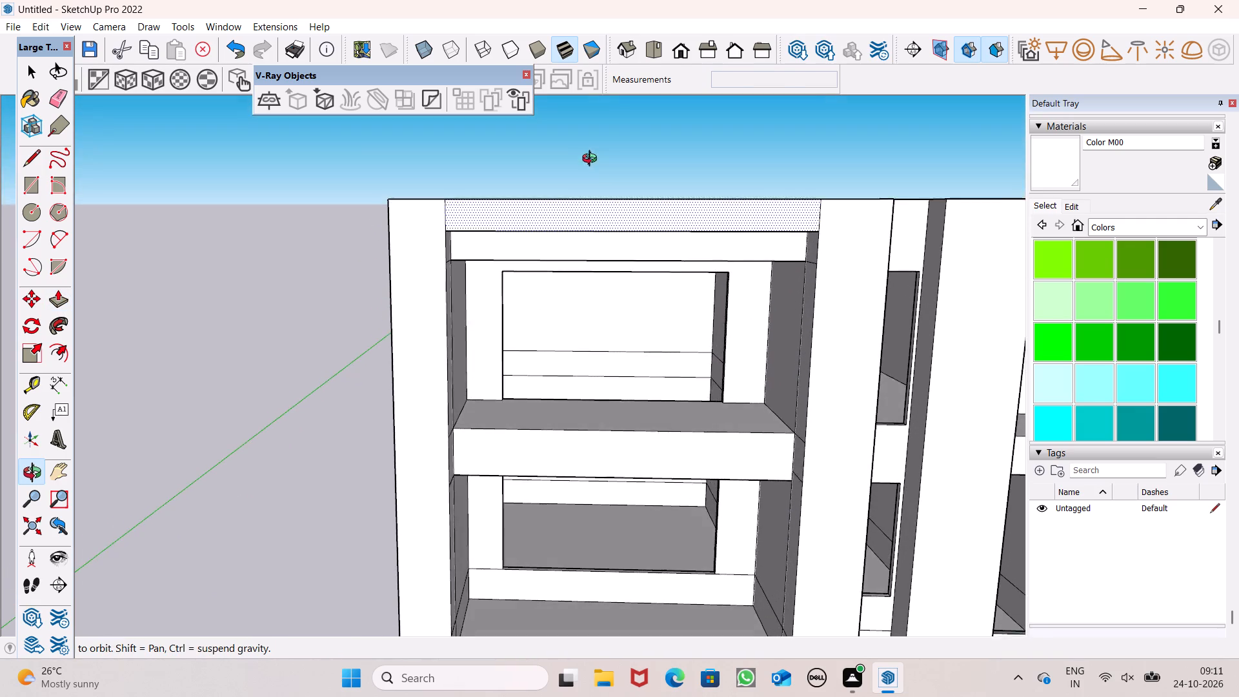
middle_drag(592, 160, 550, 310)
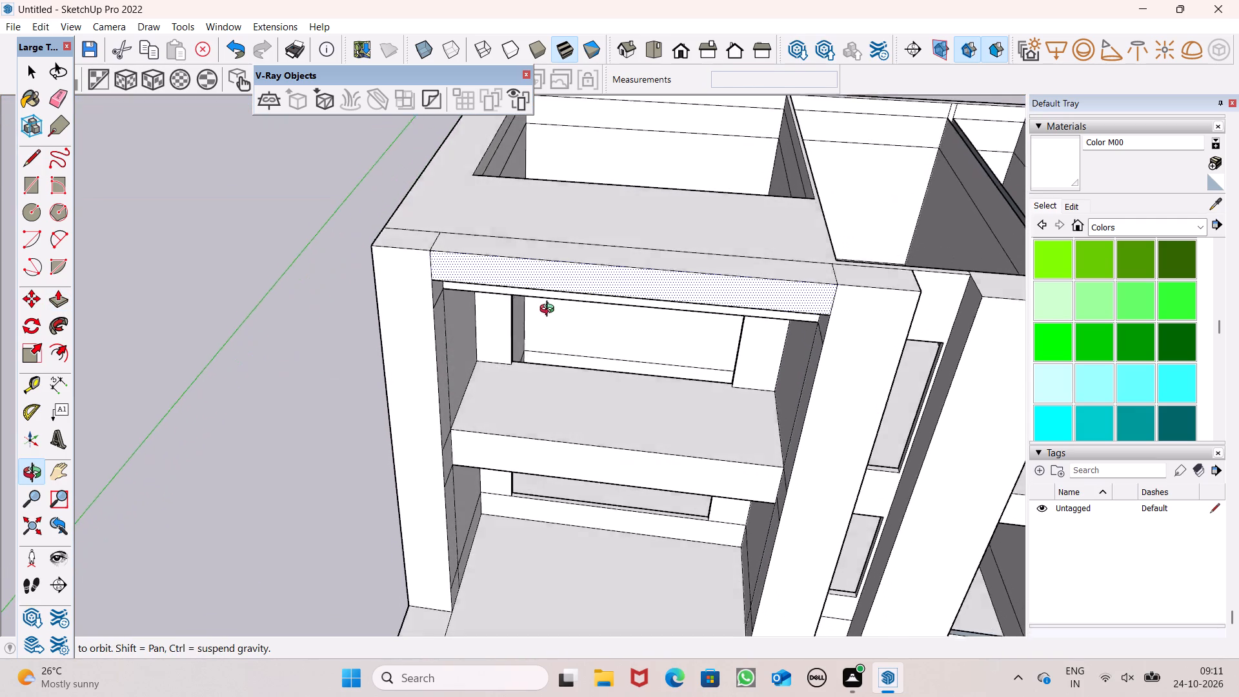
middle_drag(550, 310, 550, 320)
scroll(567, 272, down, 3)
middle_drag(534, 254, 532, 285)
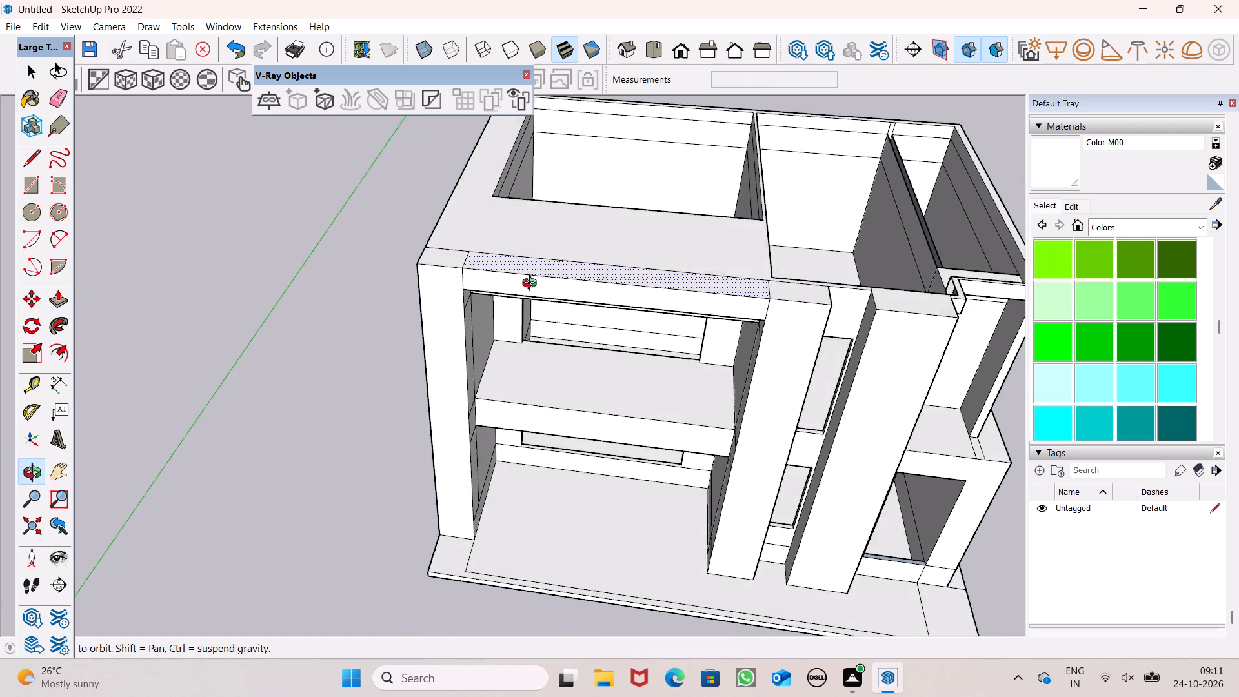
middle_drag(532, 285, 527, 328)
scroll(518, 302, up, 4)
drag(512, 306, 527, 274)
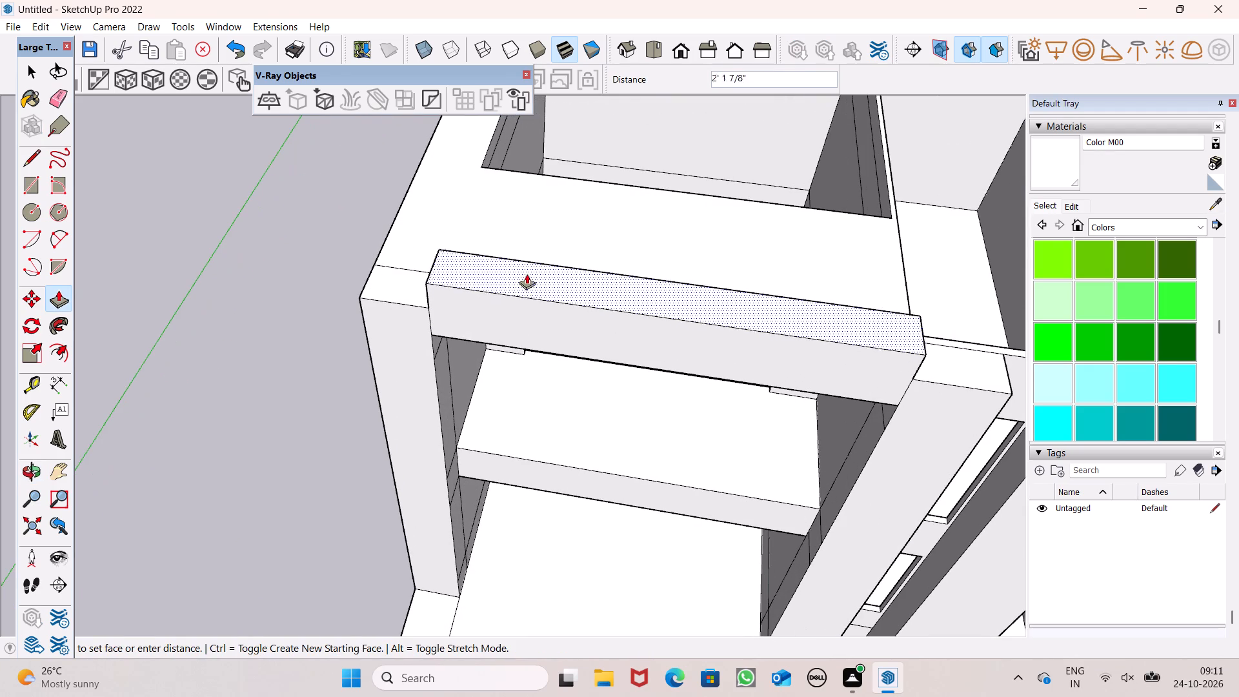
drag(527, 274, 527, 271)
drag(408, 284, 441, 273)
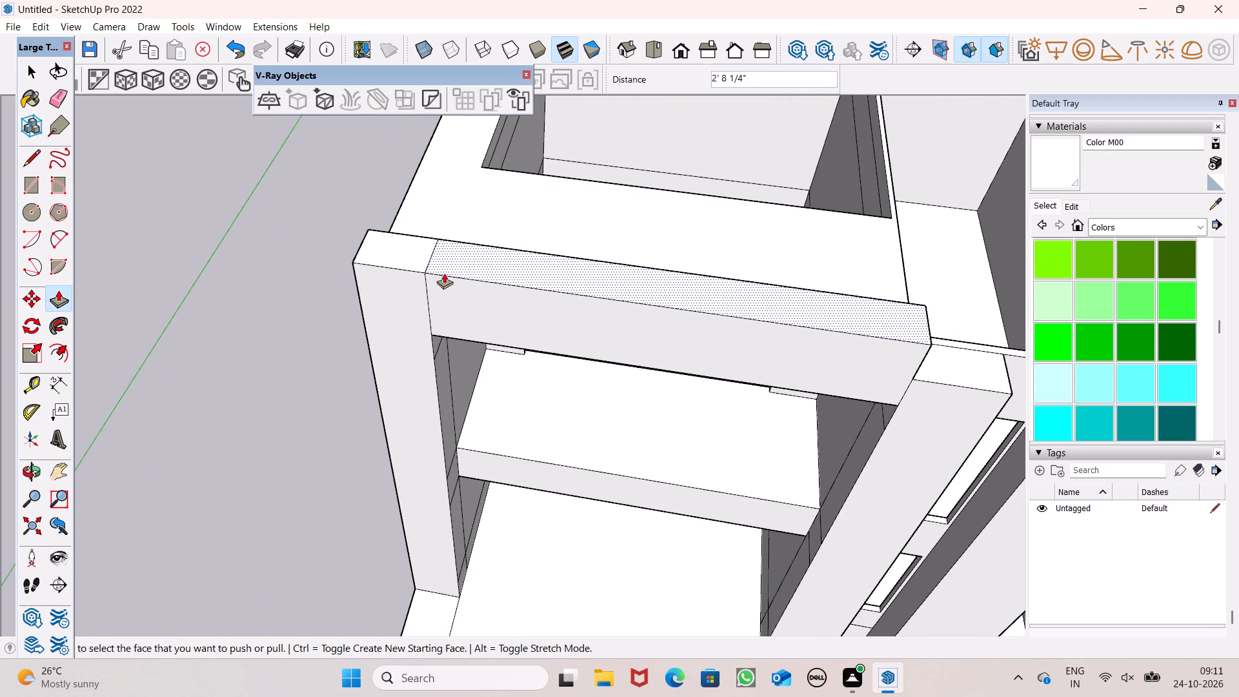
Lower the top of the raised roof band slightly and level the top of the side wall's front end with it.
scroll(471, 269, down, 5)
middle_drag(505, 283, 670, 54)
scroll(552, 225, up, 1)
middle_drag(552, 224, 681, 144)
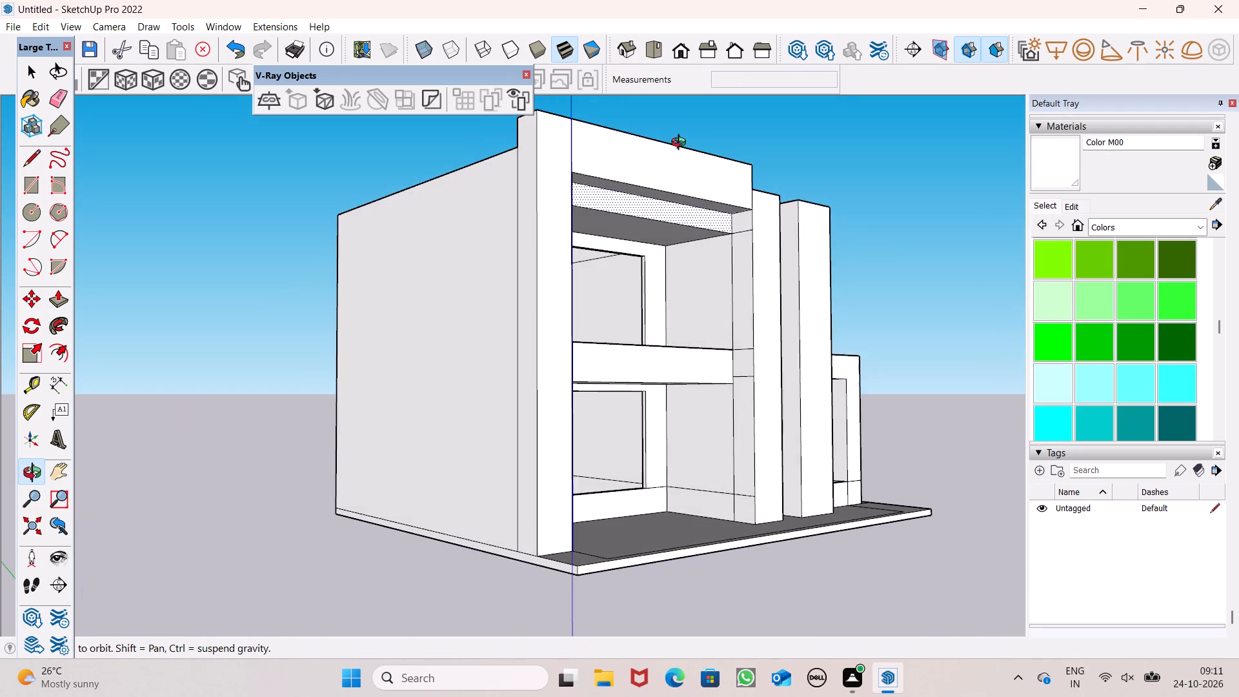
middle_drag(681, 144, 540, 239)
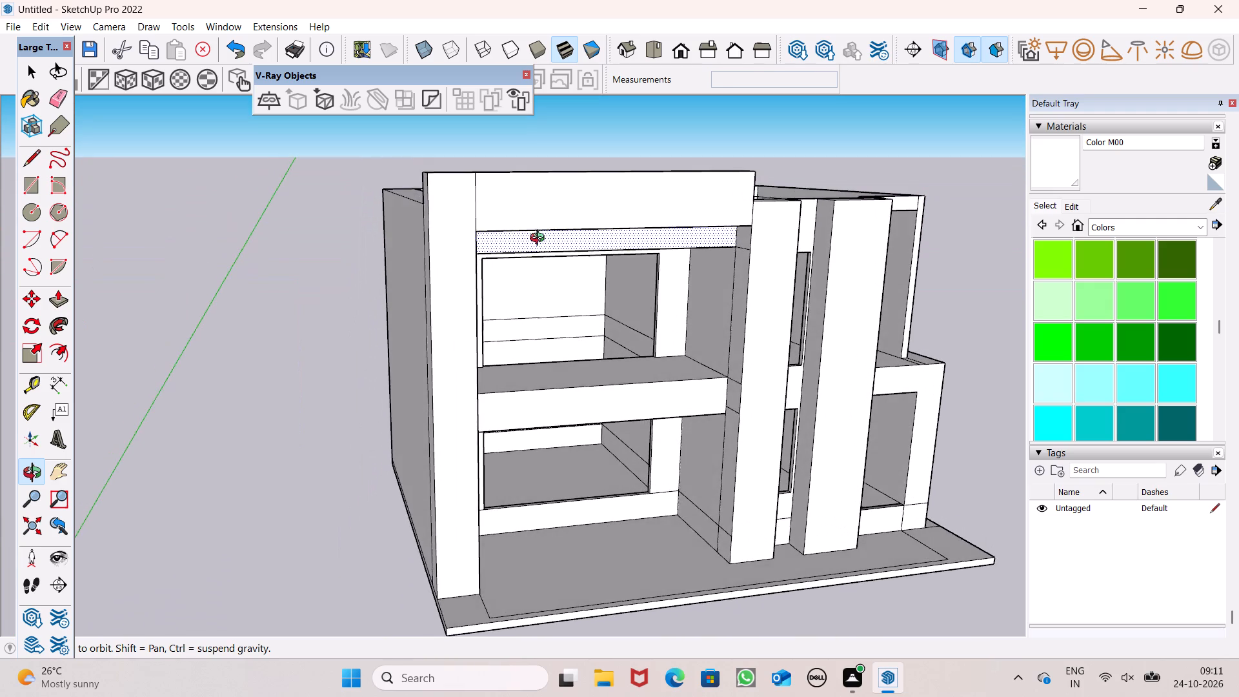
middle_drag(540, 239, 489, 241)
middle_drag(512, 201, 564, 310)
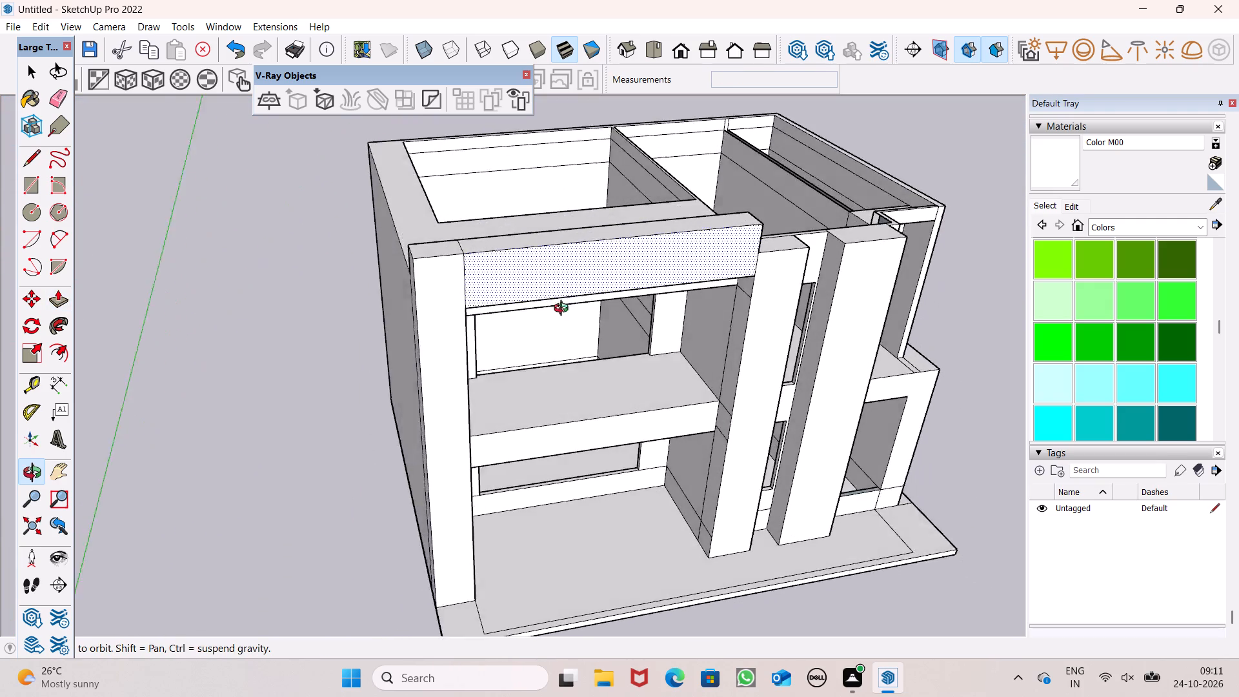
middle_drag(564, 310, 607, 307)
scroll(565, 267, up, 5)
drag(474, 232, 472, 252)
drag(379, 247, 407, 275)
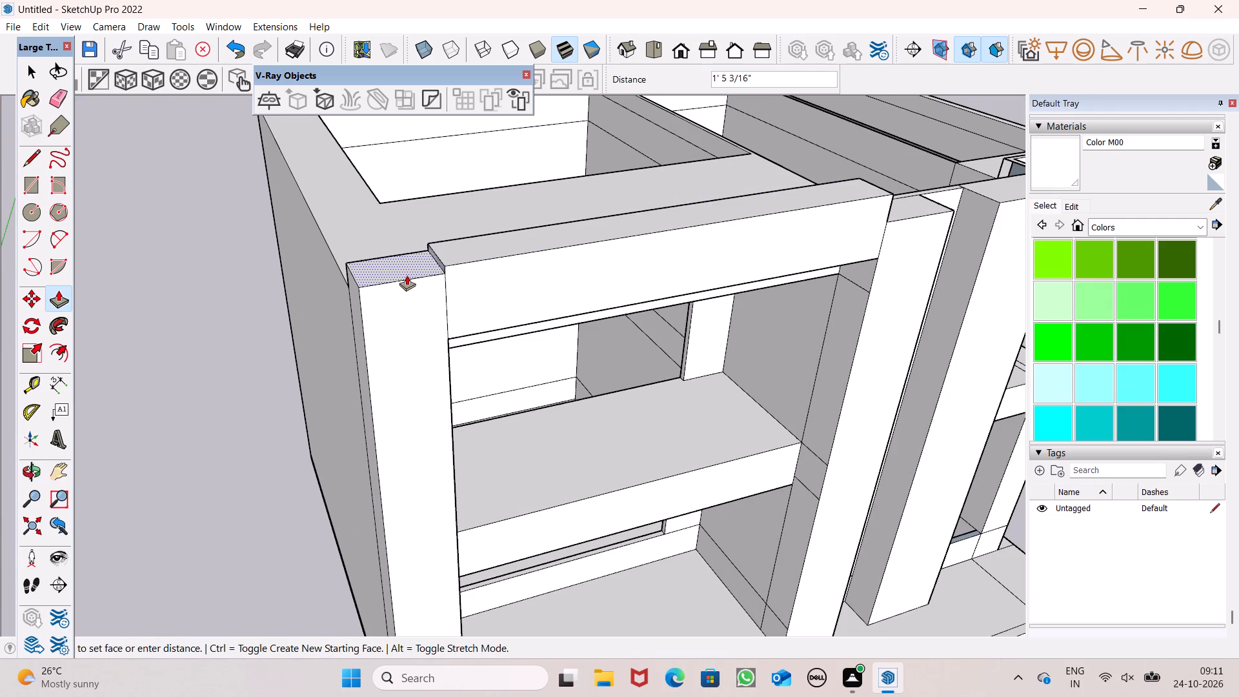
drag(407, 275, 456, 249)
click(456, 249)
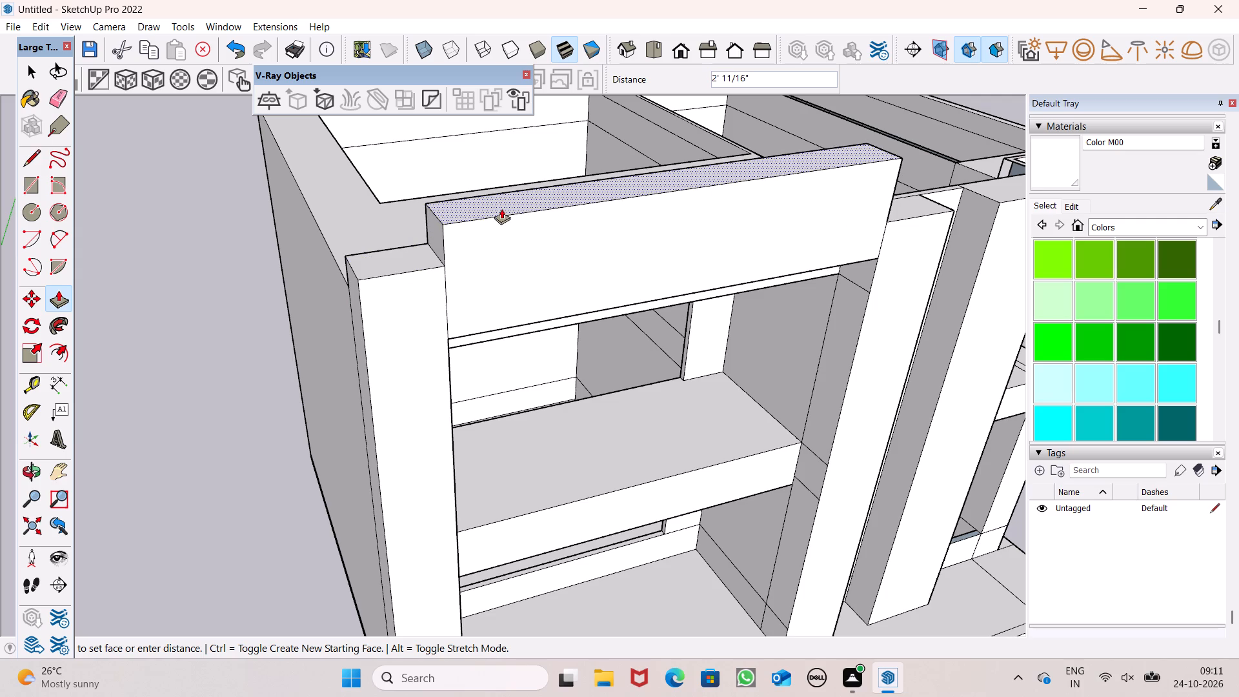
scroll(504, 214, down, 10)
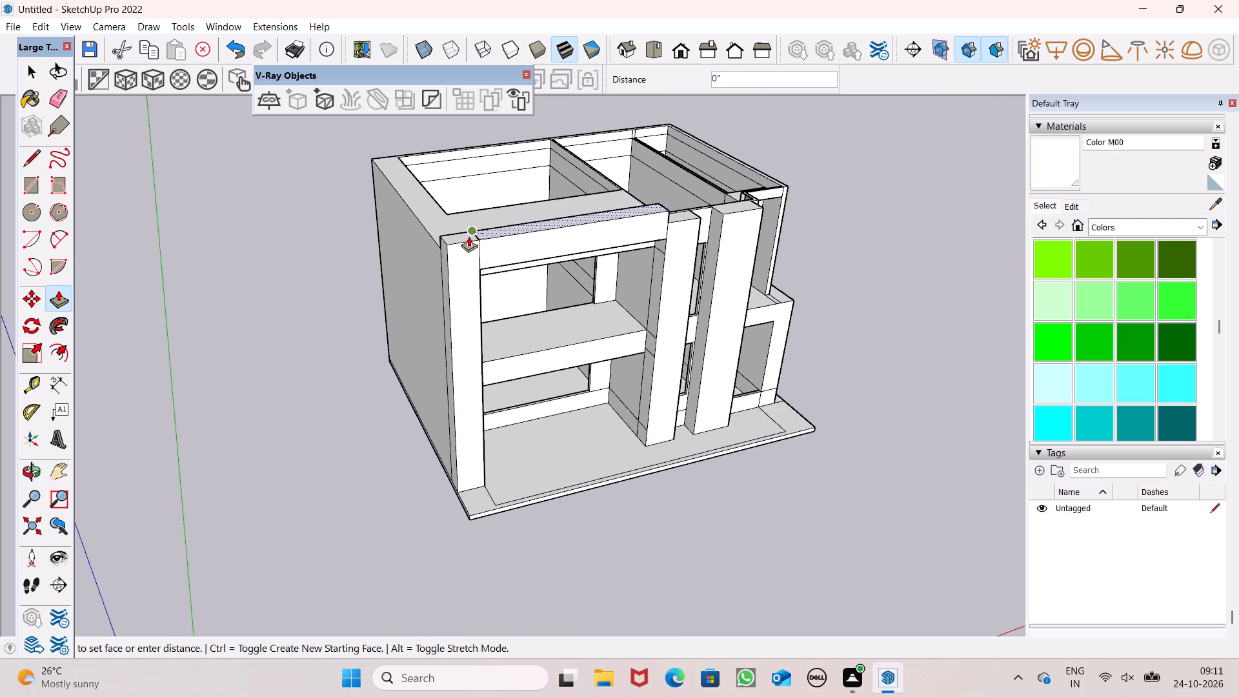
middle_drag(468, 237, 711, 307)
scroll(677, 287, down, 4)
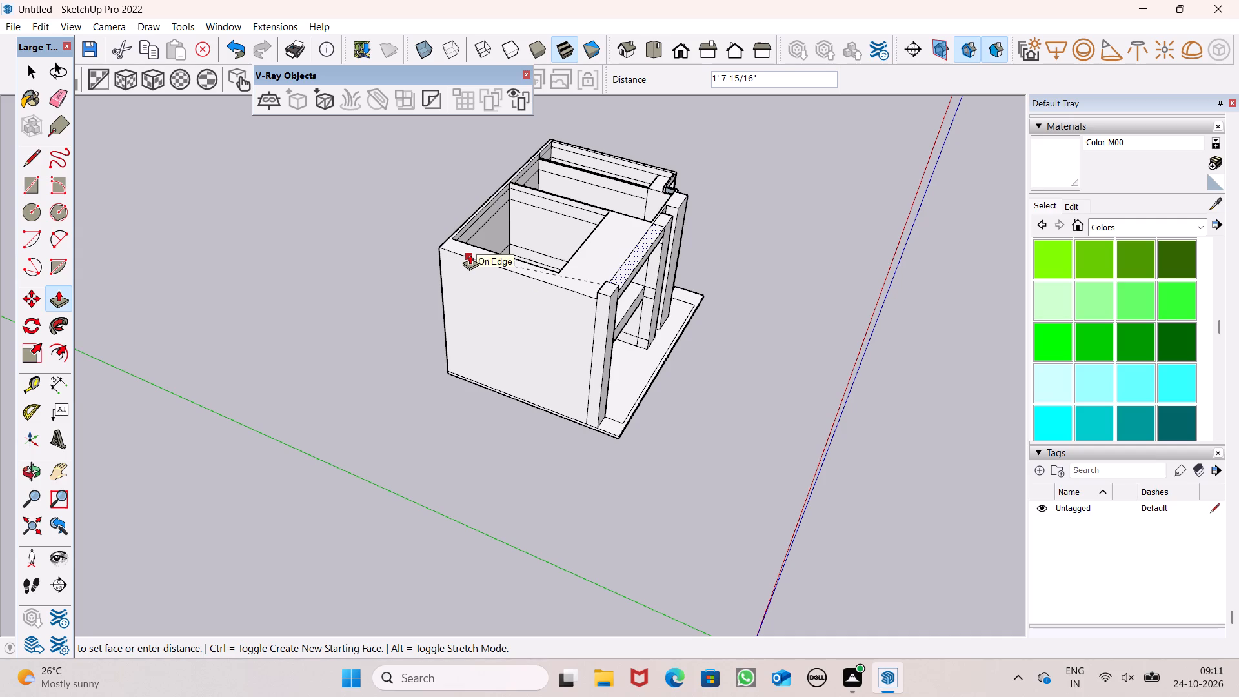
scroll(604, 287, up, 7)
click(602, 285)
Erase the short vertical edge on the raised roof band's rear face where it joins the side wall's front end.
scroll(574, 282, down, 4)
middle_drag(554, 292, 707, 256)
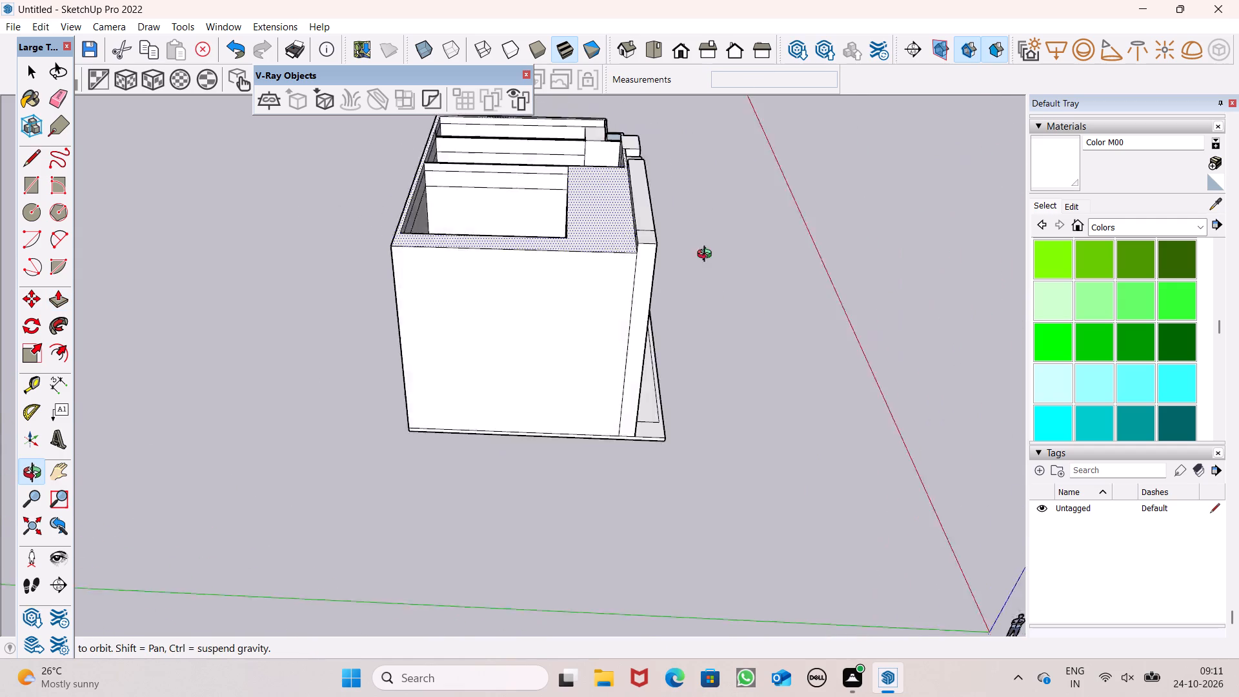
middle_drag(707, 256, 909, 227)
scroll(610, 216, up, 6)
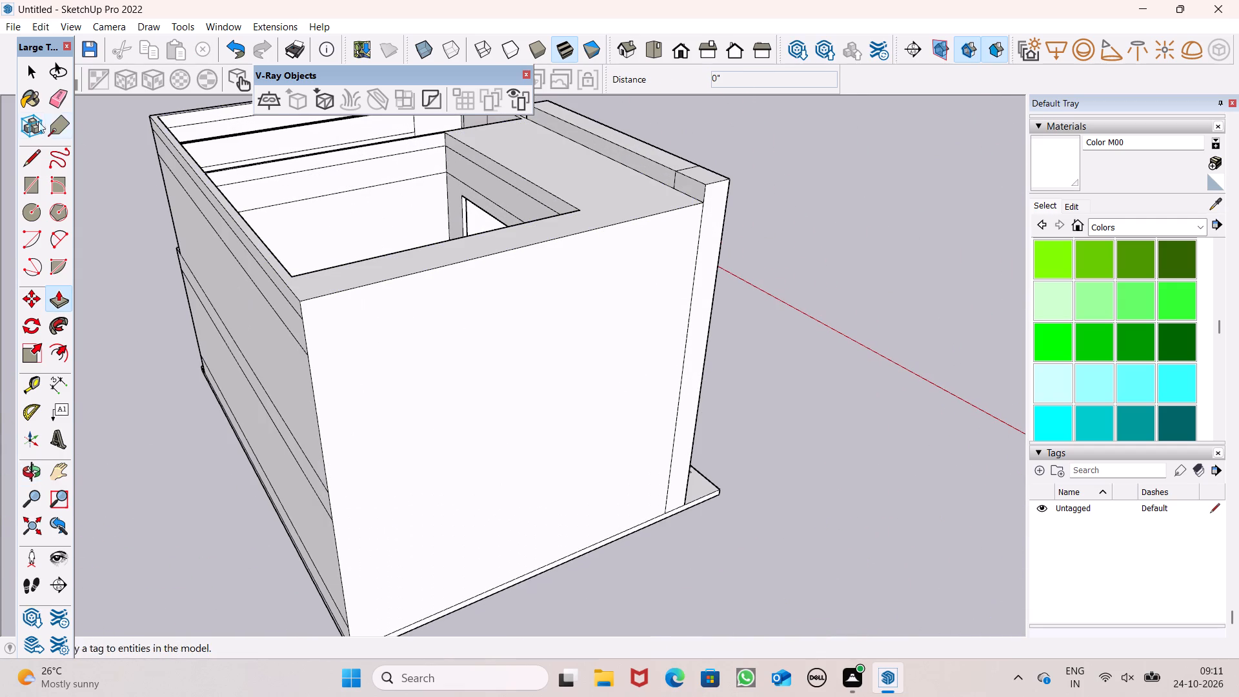
click(56, 108)
scroll(674, 179, up, 5)
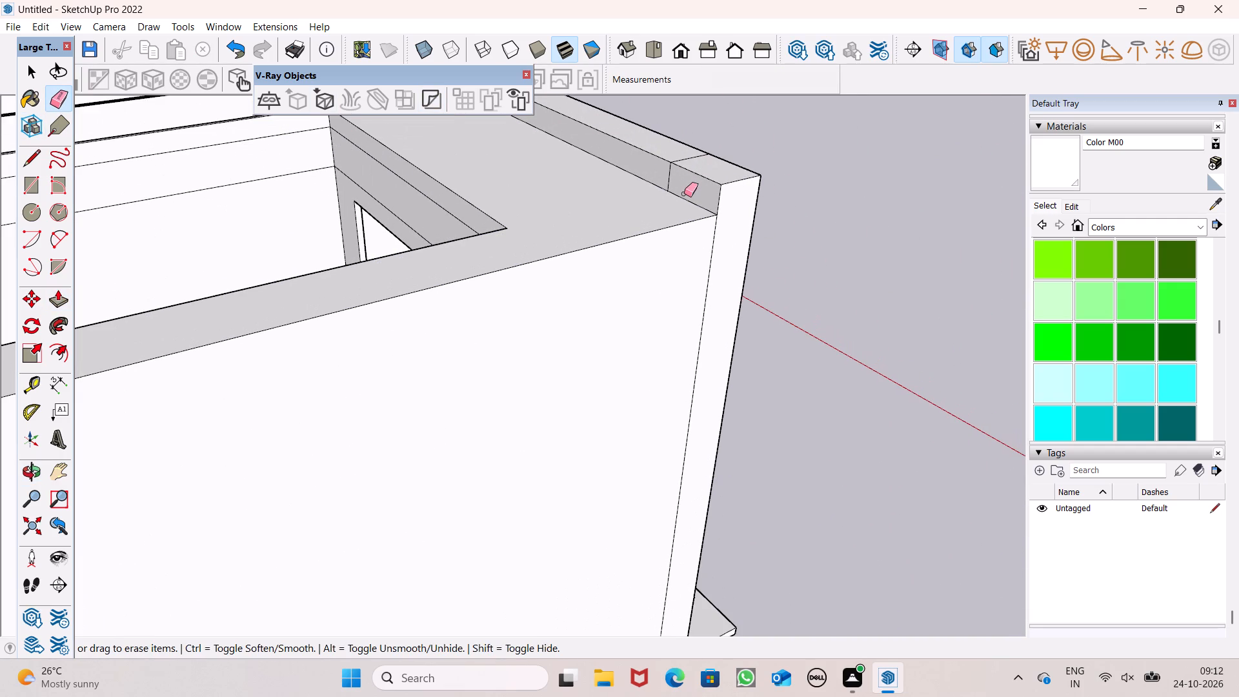
drag(669, 179, 663, 172)
Raise the top of the front column at the wide bay's inner end 1' 7 15/16" to align with the projecting roof band.
scroll(606, 210, down, 3)
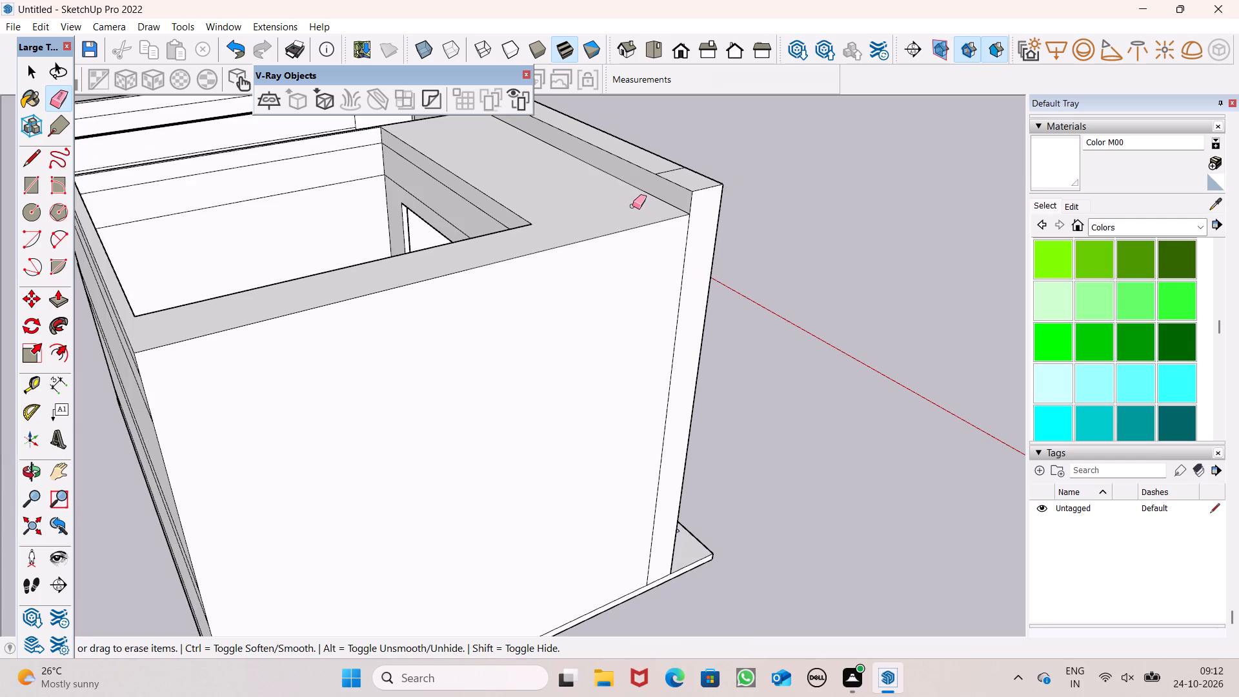
scroll(632, 206, down, 5)
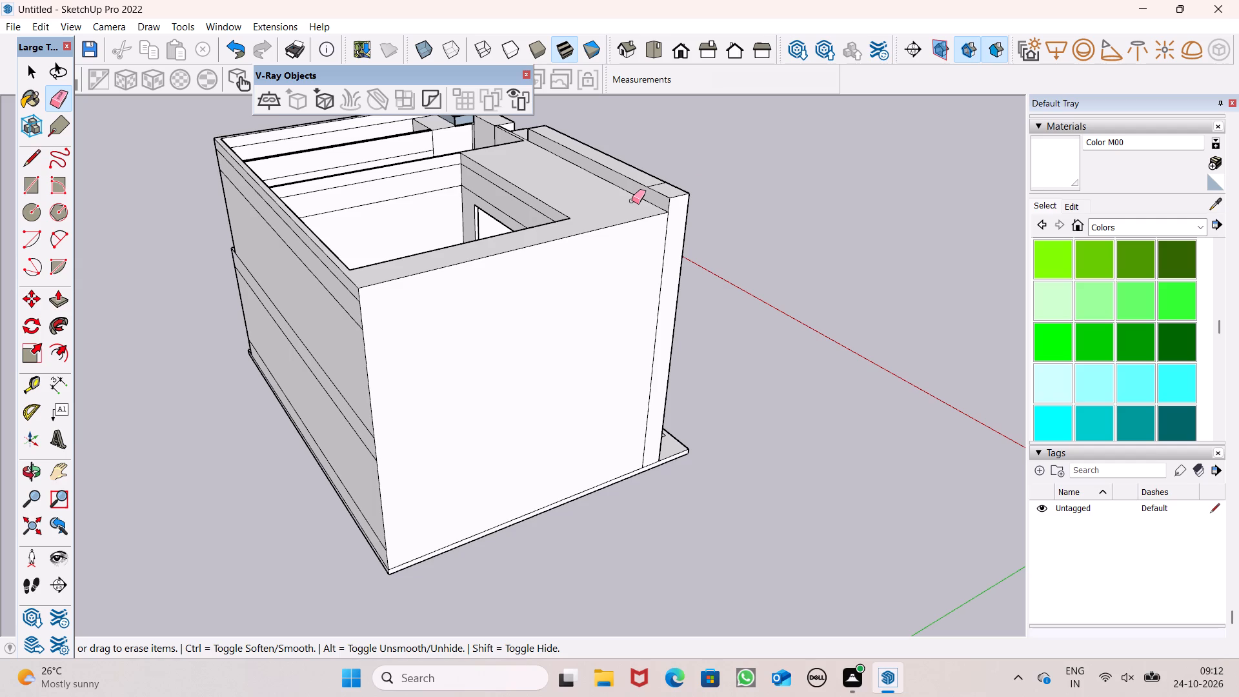
scroll(698, 199, down, 4)
middle_drag(686, 216, 202, 225)
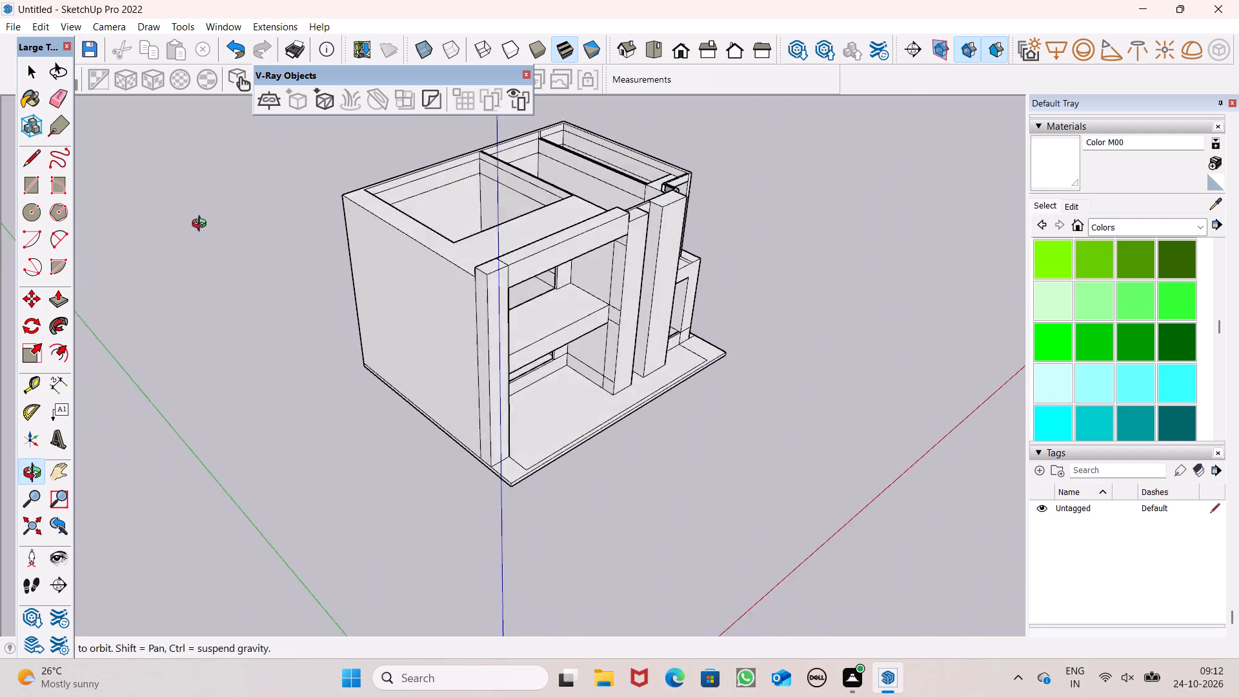
middle_drag(202, 225, 199, 221)
scroll(199, 221, up, 1)
scroll(485, 219, up, 7)
scroll(498, 241, down, 4)
scroll(522, 261, up, 1)
middle_drag(522, 261, 218, 276)
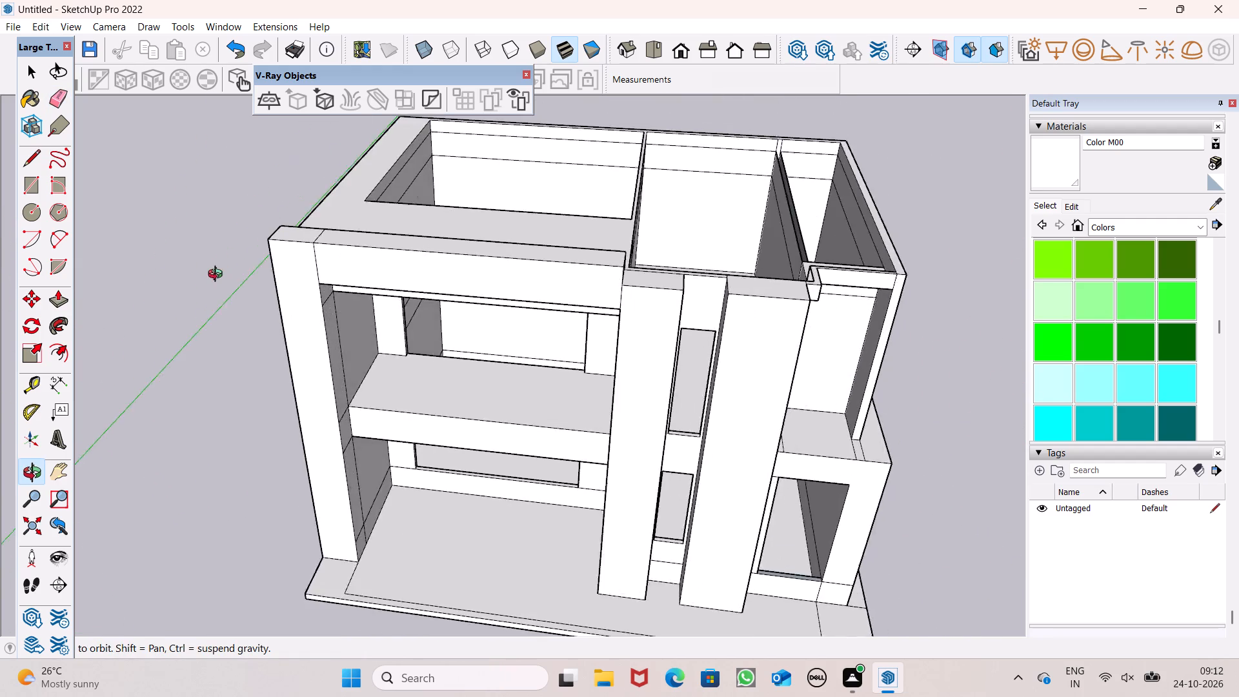
middle_drag(218, 276, 923, 292)
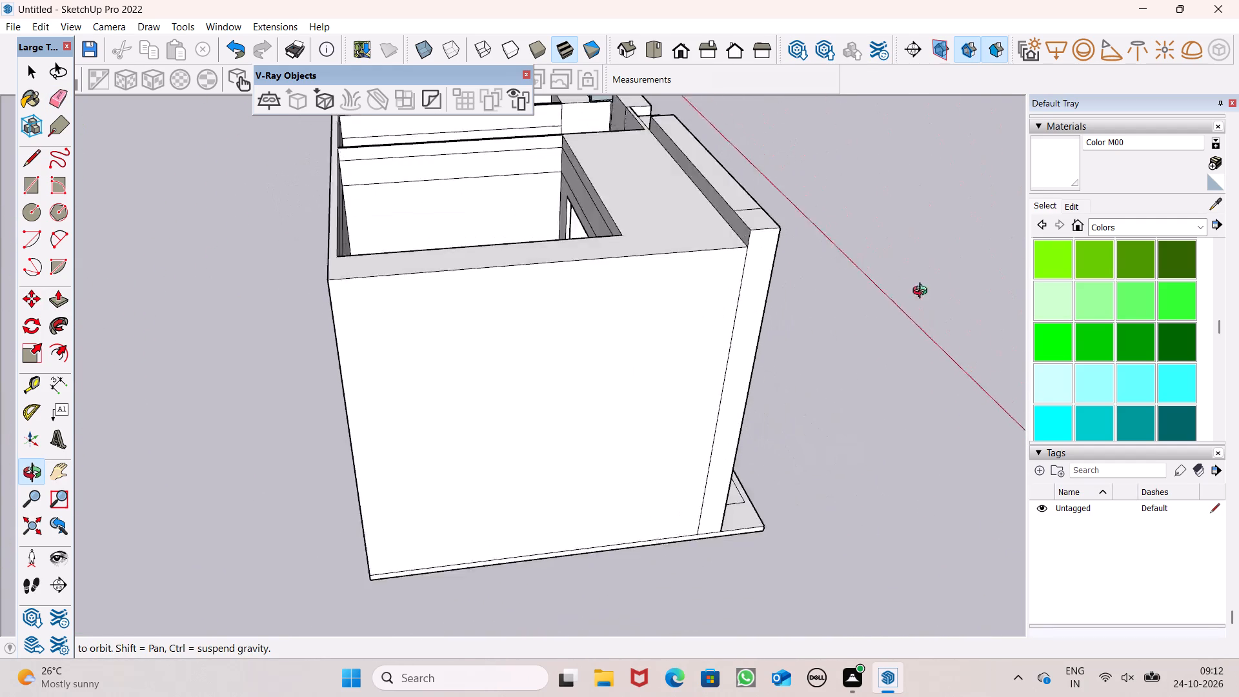
middle_drag(923, 292, 959, 292)
scroll(752, 213, up, 6)
scroll(749, 216, down, 7)
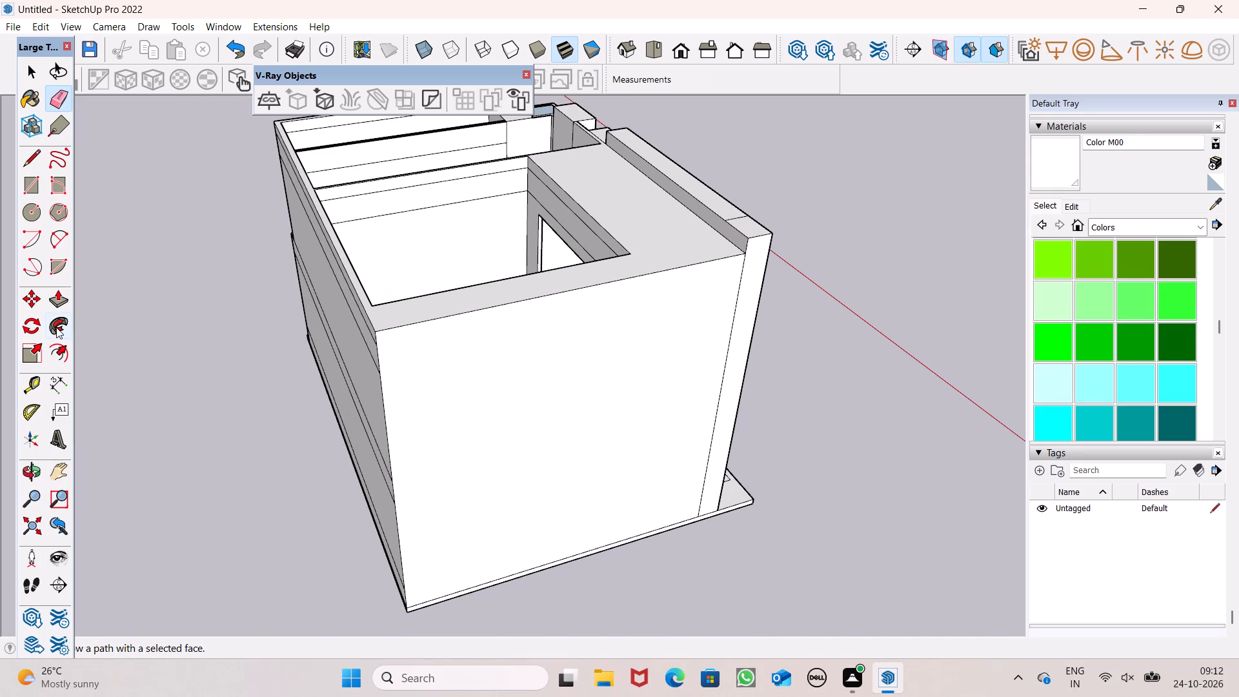
click(54, 308)
scroll(406, 316, down, 5)
middle_drag(456, 340, 583, 348)
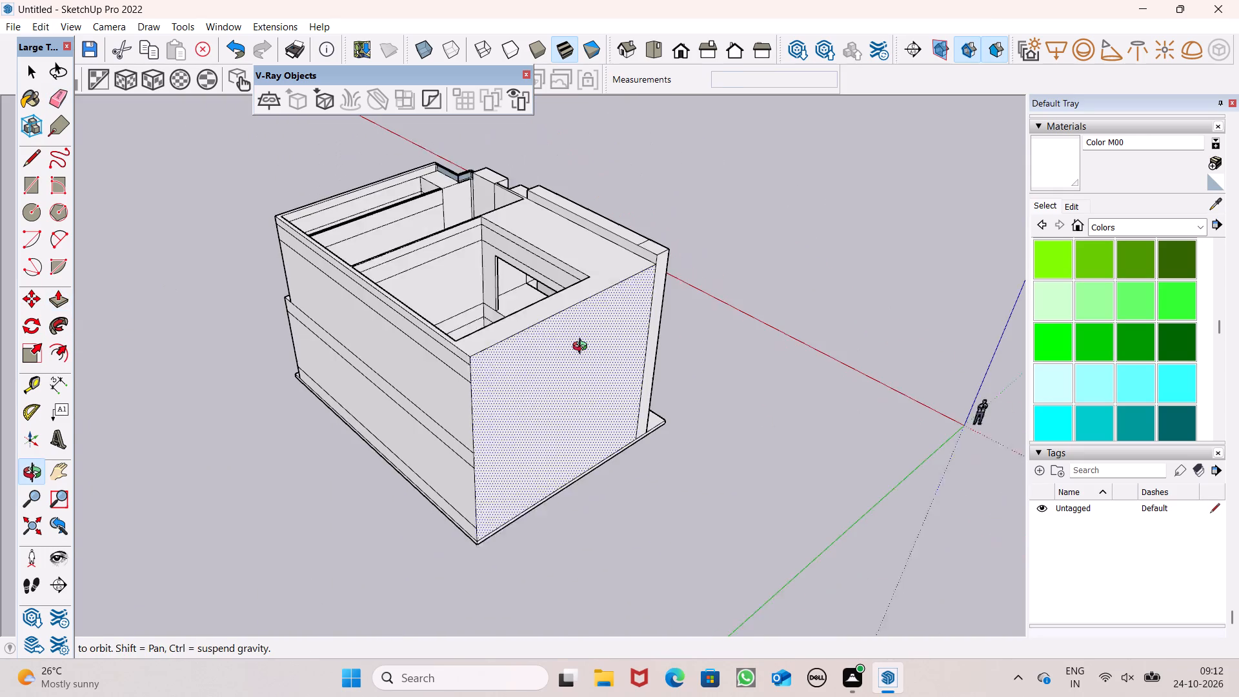
middle_drag(583, 348, 587, 358)
scroll(593, 260, up, 7)
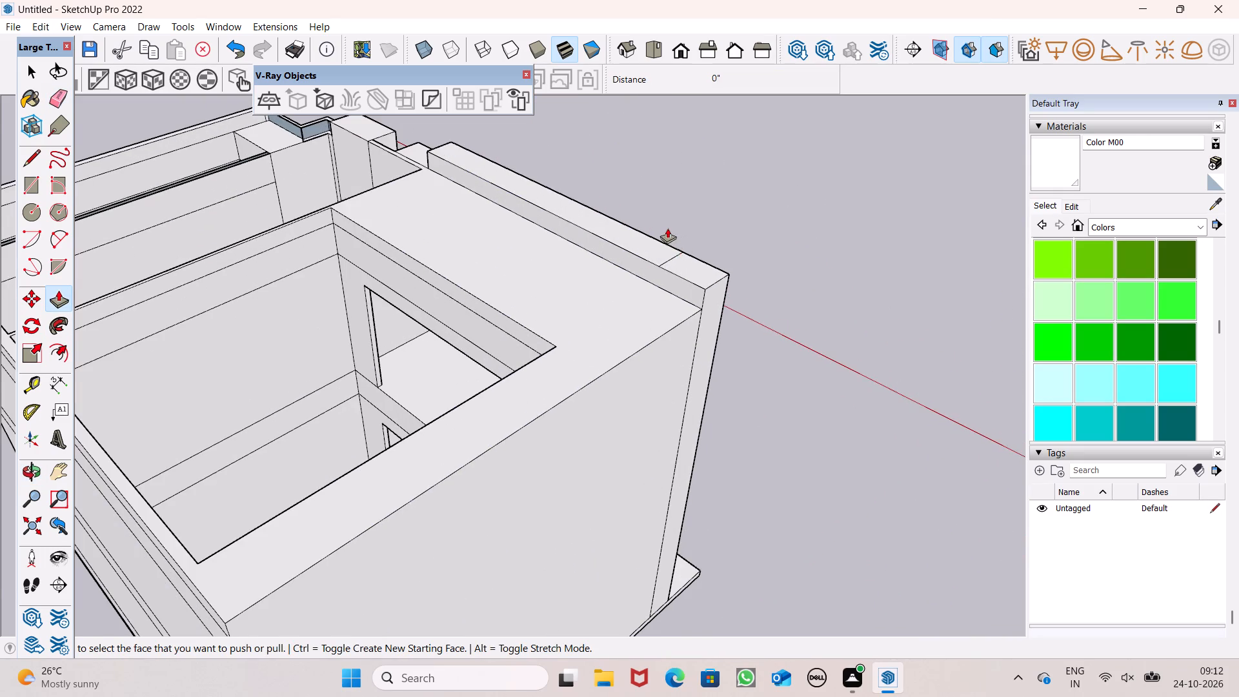
scroll(667, 227, up, 4)
scroll(667, 228, down, 2)
middle_drag(664, 239, 969, 256)
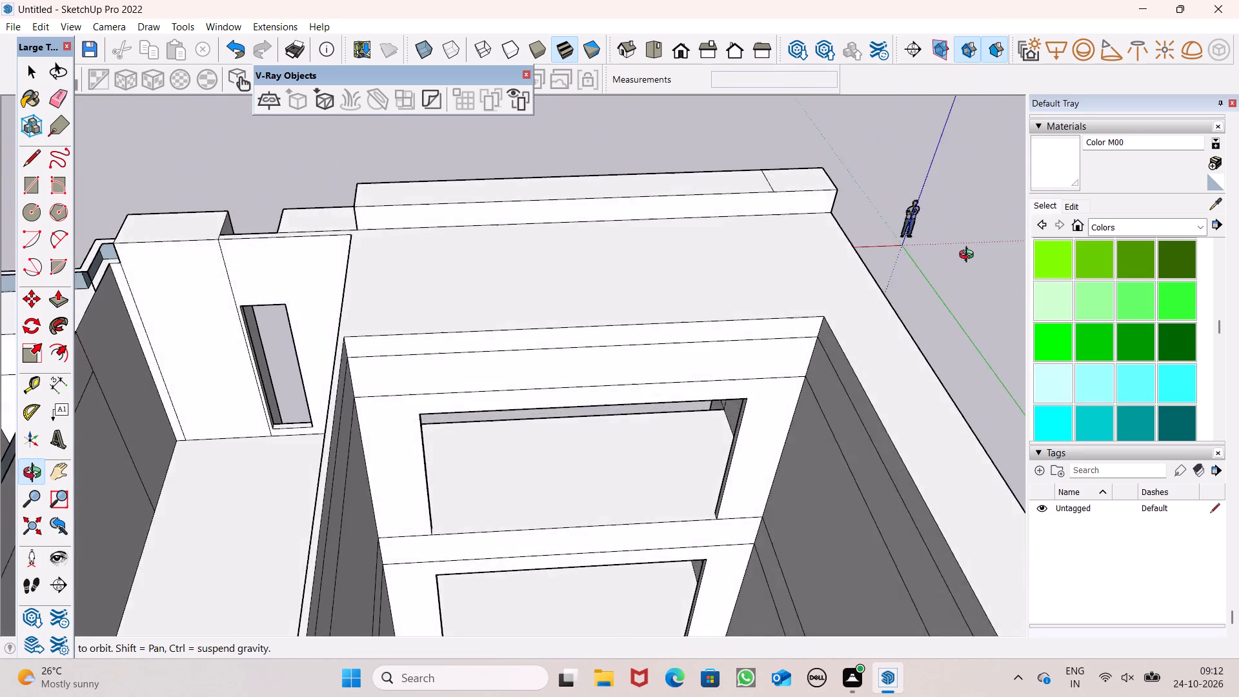
middle_drag(969, 256, 1238, 273)
scroll(636, 220, up, 3)
scroll(468, 330, down, 3)
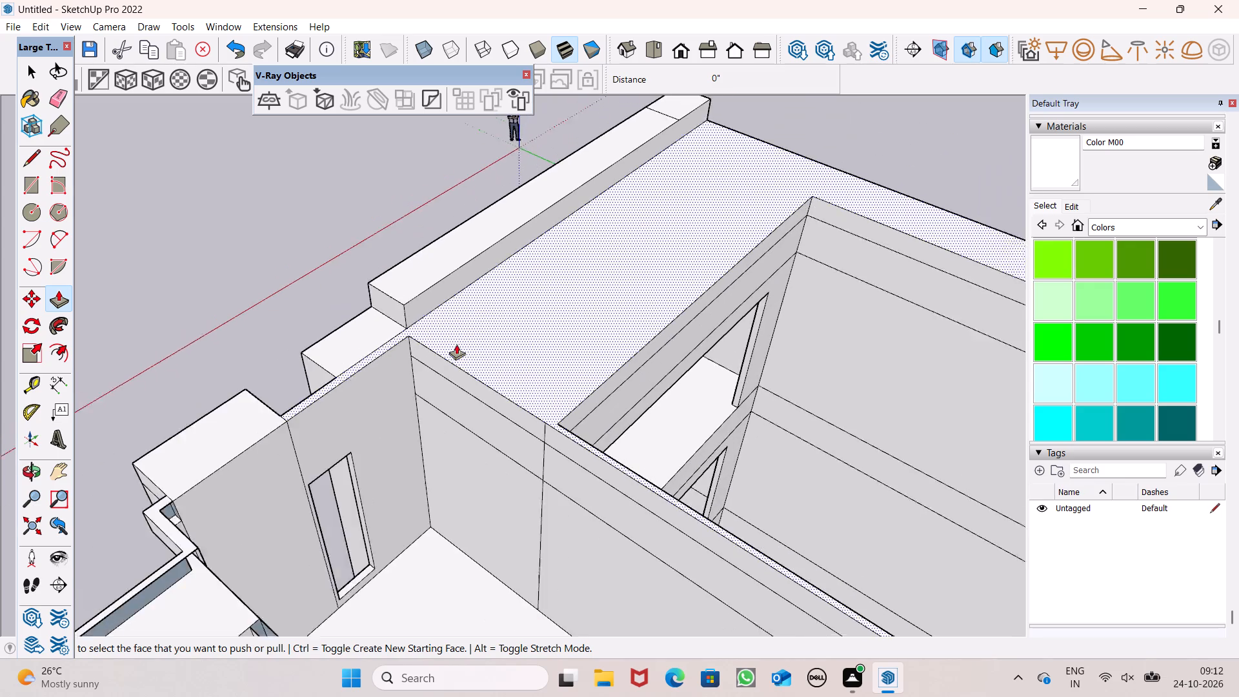
scroll(456, 344, down, 2)
scroll(452, 327, up, 1)
scroll(377, 330, down, 4)
middle_drag(388, 343, 968, 254)
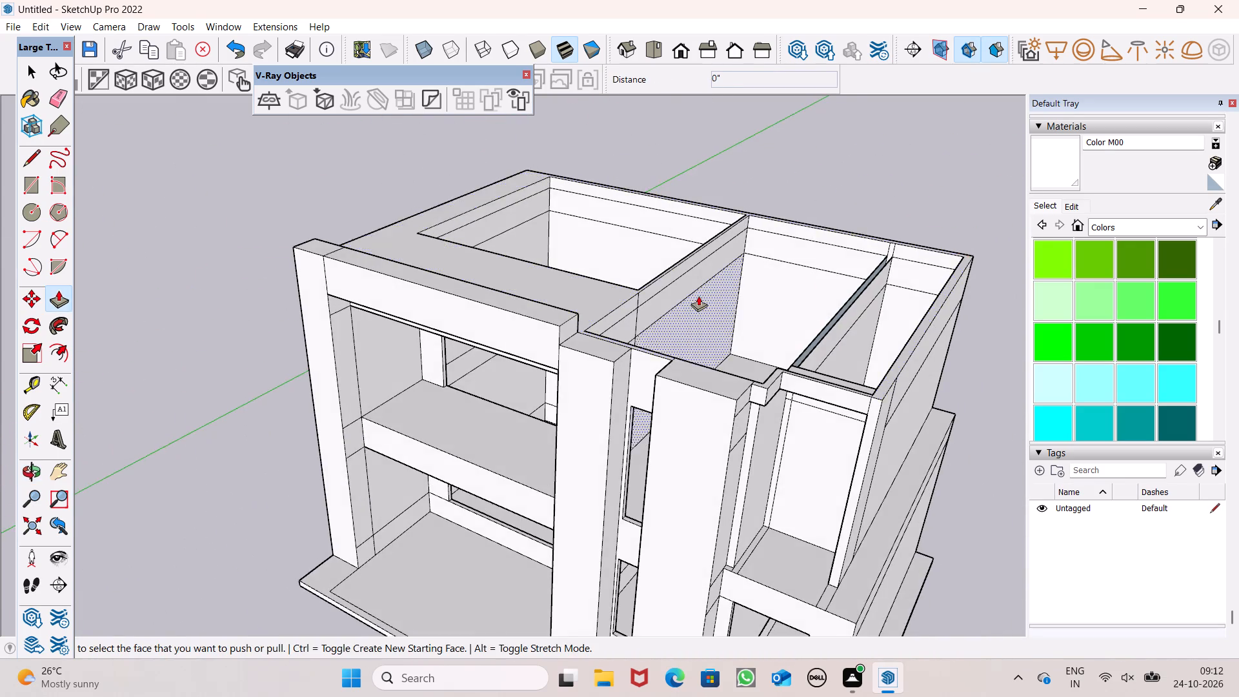
scroll(698, 296, down, 3)
middle_drag(550, 373, 586, 345)
scroll(579, 359, up, 1)
scroll(624, 323, up, 7)
drag(623, 292, 621, 275)
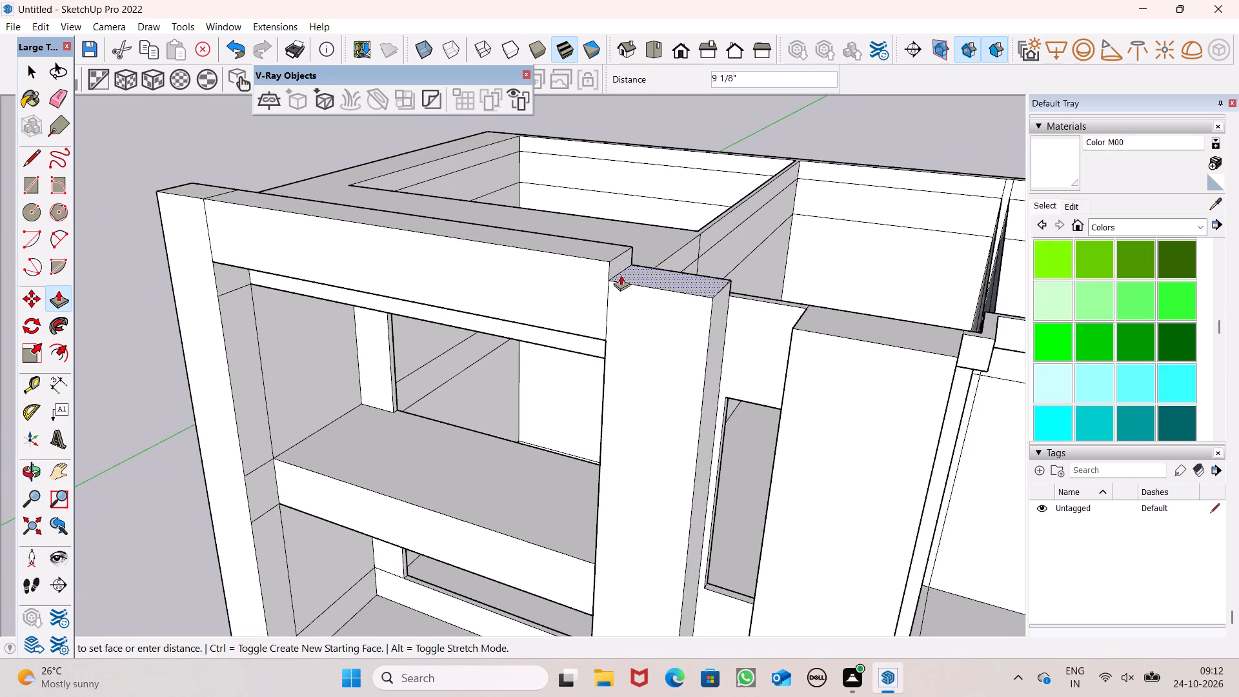
drag(621, 275, 569, 252)
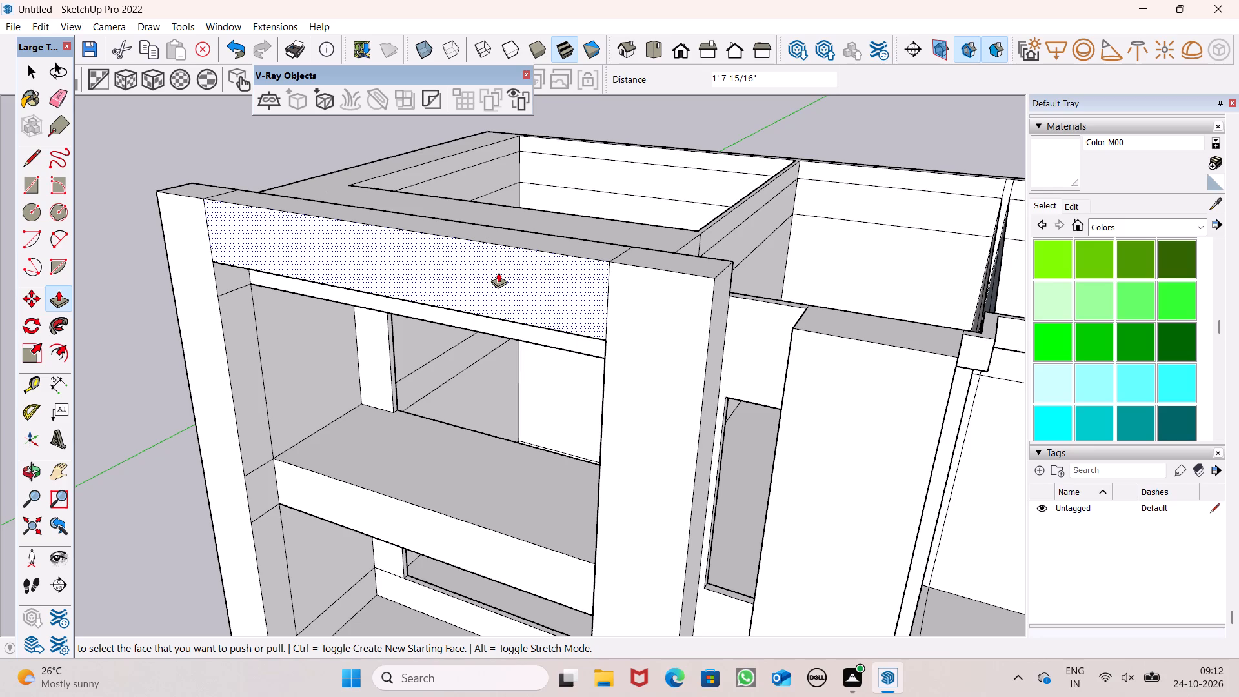
Raise the top of the neighbouring front column 1' 7 15/16" to the same level as the projecting frame.
scroll(572, 258, down, 3)
middle_drag(700, 299, 673, 353)
scroll(714, 367, up, 2)
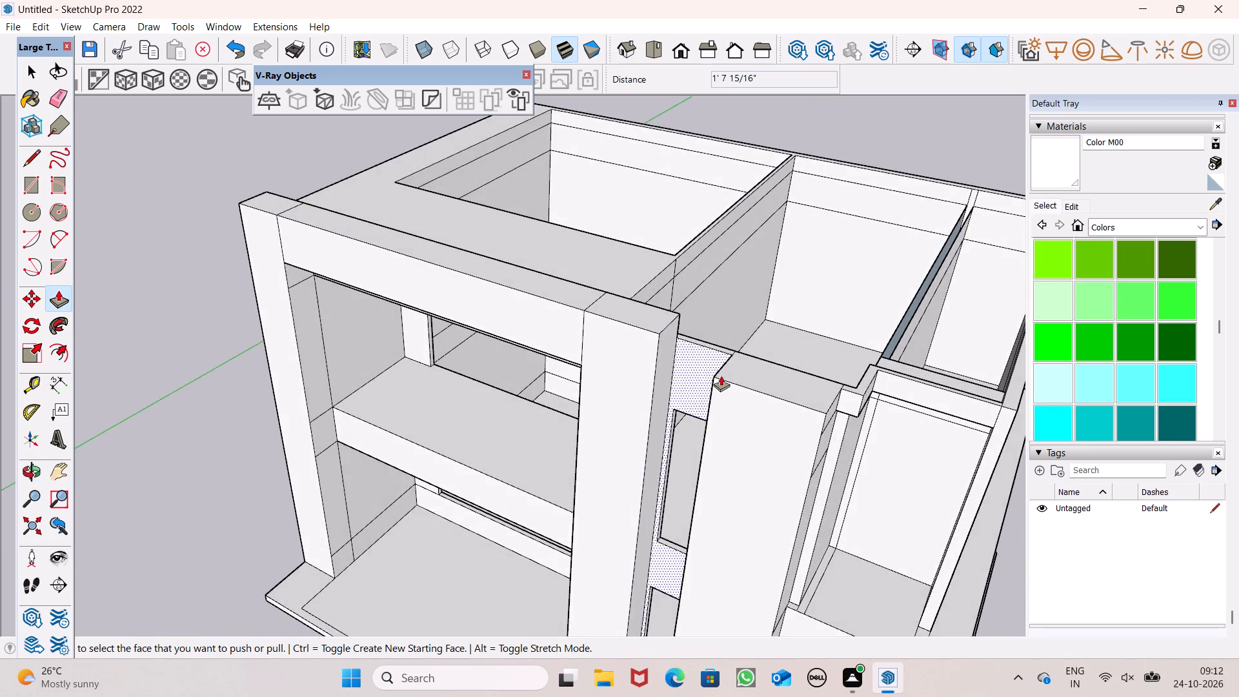
scroll(721, 376, up, 3)
drag(734, 383, 612, 307)
Erase the three short horizontal edges on the bay-facing side of the frame's inner column, at roof band and mid-slab levels.
scroll(556, 284, down, 5)
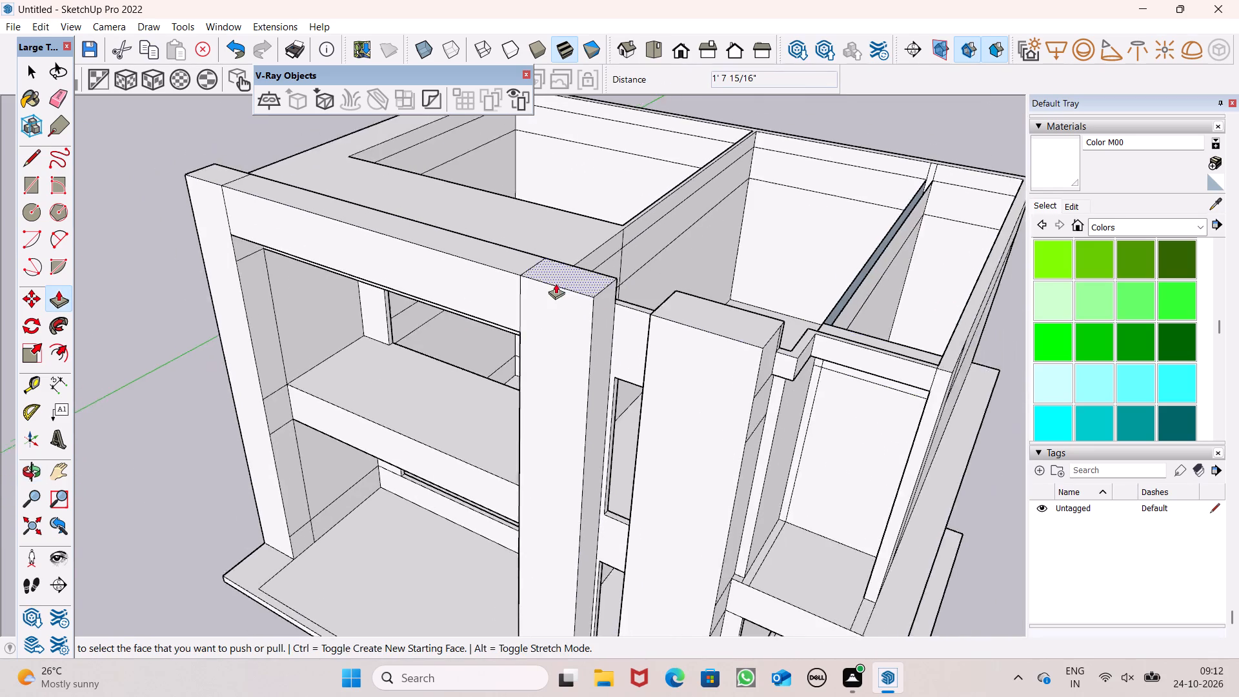
scroll(556, 283, down, 1)
middle_drag(397, 348, 528, 194)
scroll(553, 267, down, 4)
middle_drag(592, 289, 737, 195)
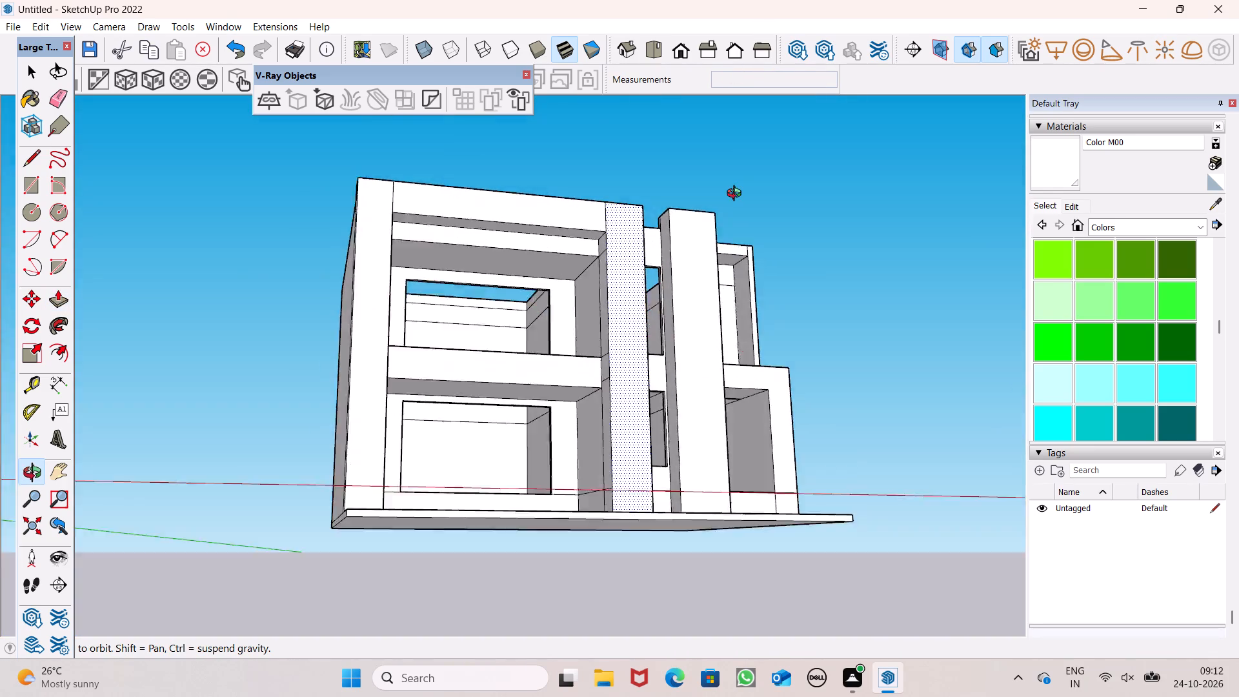
middle_drag(737, 195, 1038, 249)
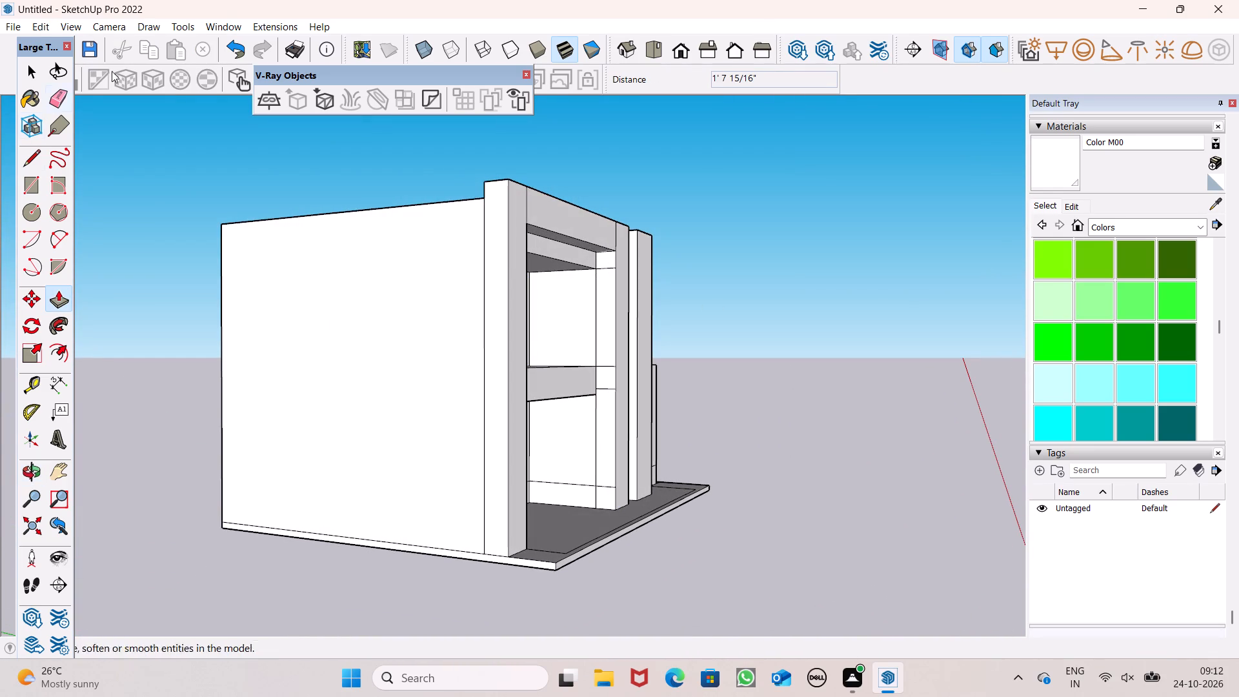
click(46, 97)
scroll(315, 303, up, 5)
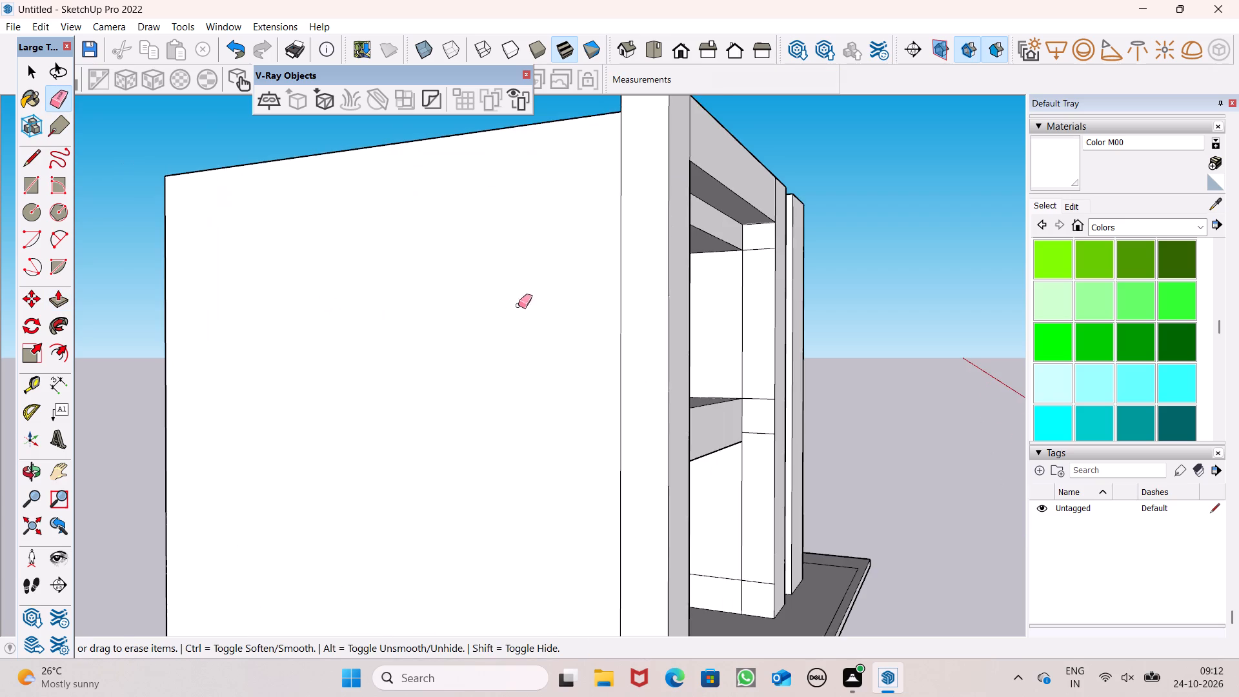
scroll(525, 329, down, 3)
scroll(703, 338, up, 6)
drag(725, 194, 729, 212)
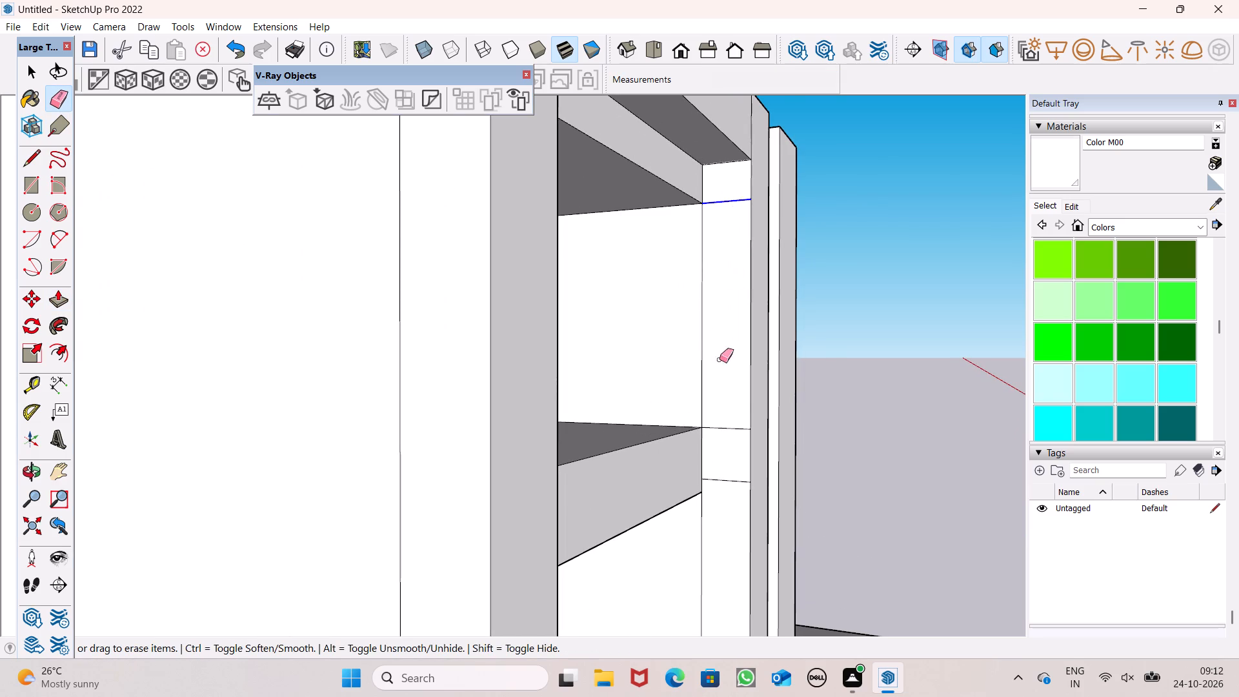
drag(732, 409, 725, 488)
scroll(687, 429, down, 4)
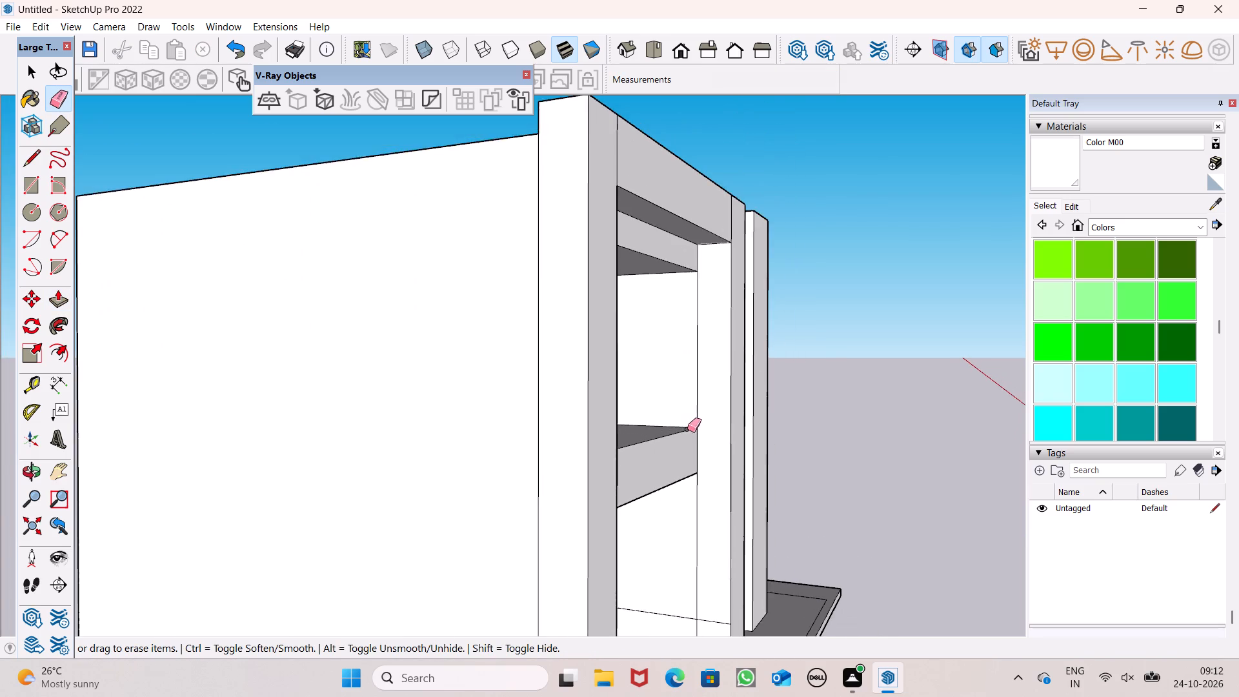
Erase the three matching short horizontal edges on the inner face of the side wall's projecting front end.
scroll(690, 422, down, 2)
middle_drag(714, 434, 83, 500)
scroll(165, 343, up, 5)
drag(197, 285, 196, 296)
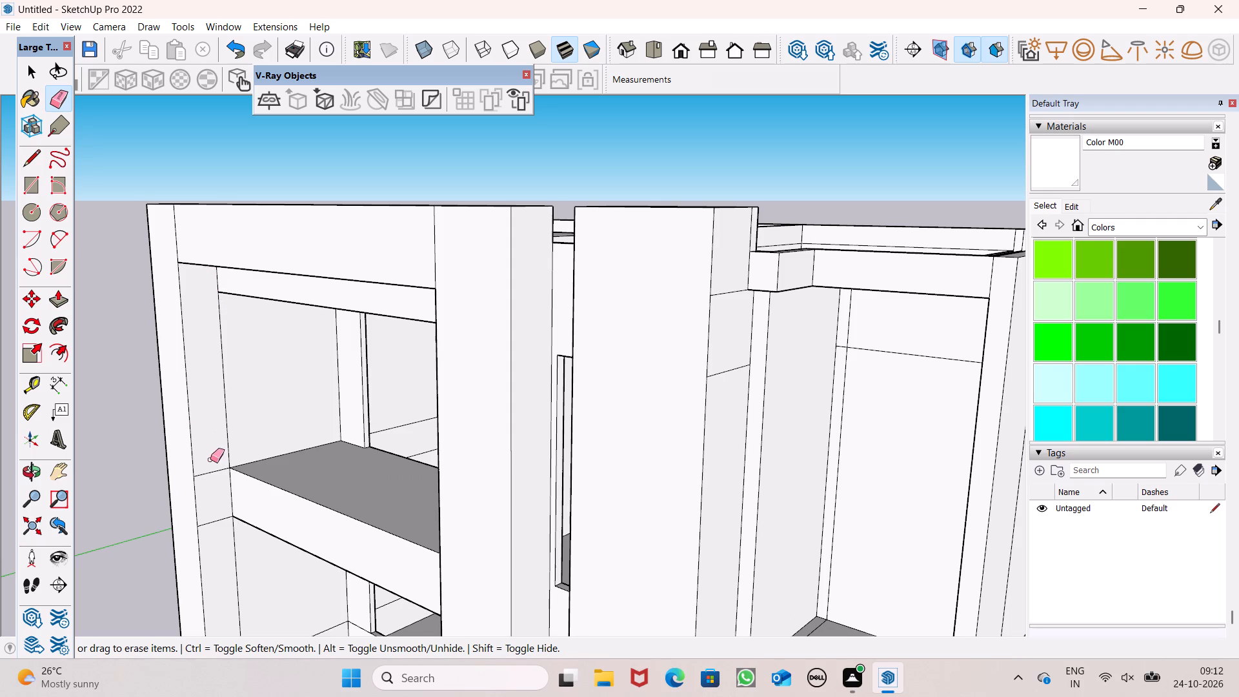
drag(210, 467, 218, 524)
Draw a rectangle about 28' 4" by 6" along the top of the partition between the middle room and the narrow room.
scroll(219, 410, down, 7)
middle_drag(237, 425, 268, 407)
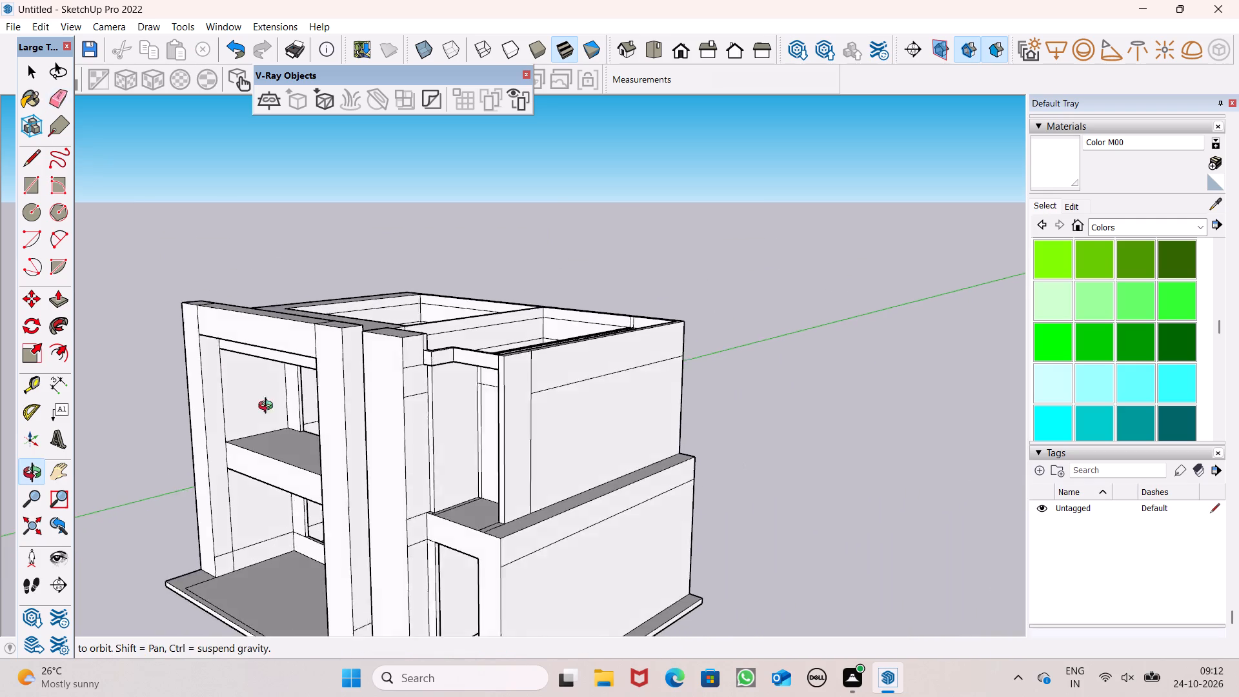
middle_drag(268, 407, 301, 392)
scroll(317, 376, down, 4)
middle_drag(349, 419, 789, 435)
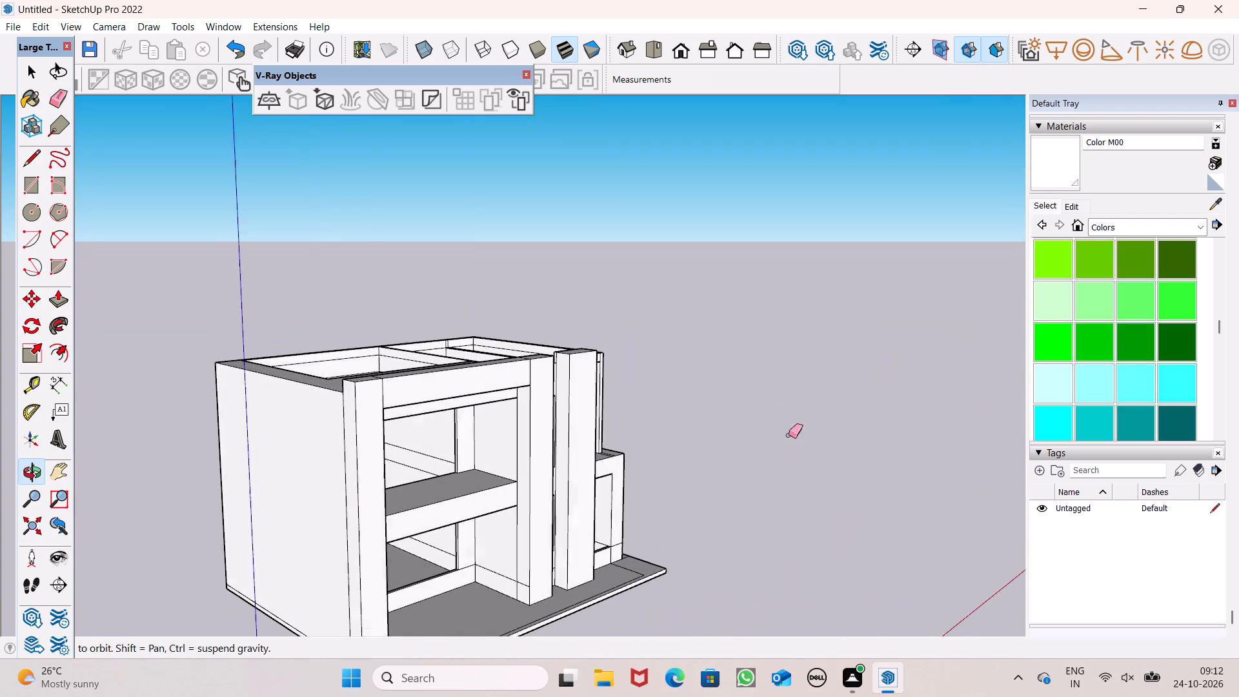
middle_drag(789, 435, 799, 435)
scroll(639, 383, down, 4)
middle_drag(523, 518, 513, 505)
middle_drag(601, 446, 475, 607)
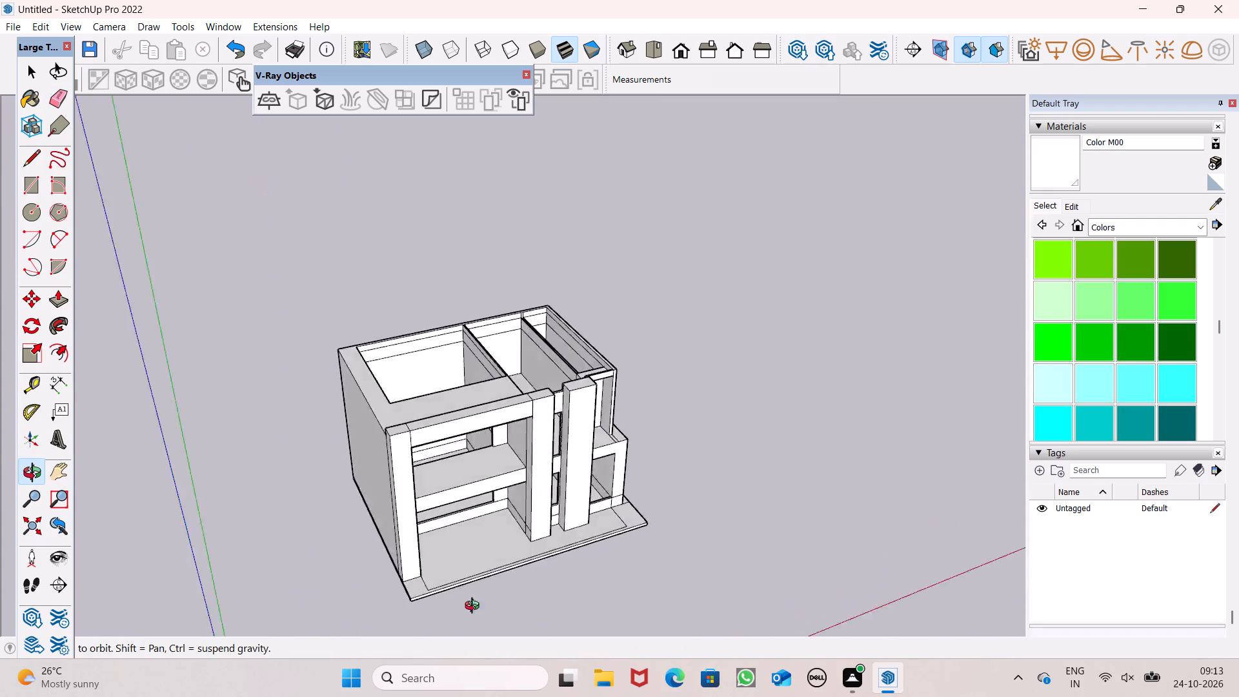
middle_drag(475, 607, 212, 585)
middle_drag(497, 479, 383, 600)
scroll(498, 452, up, 5)
scroll(530, 390, up, 1)
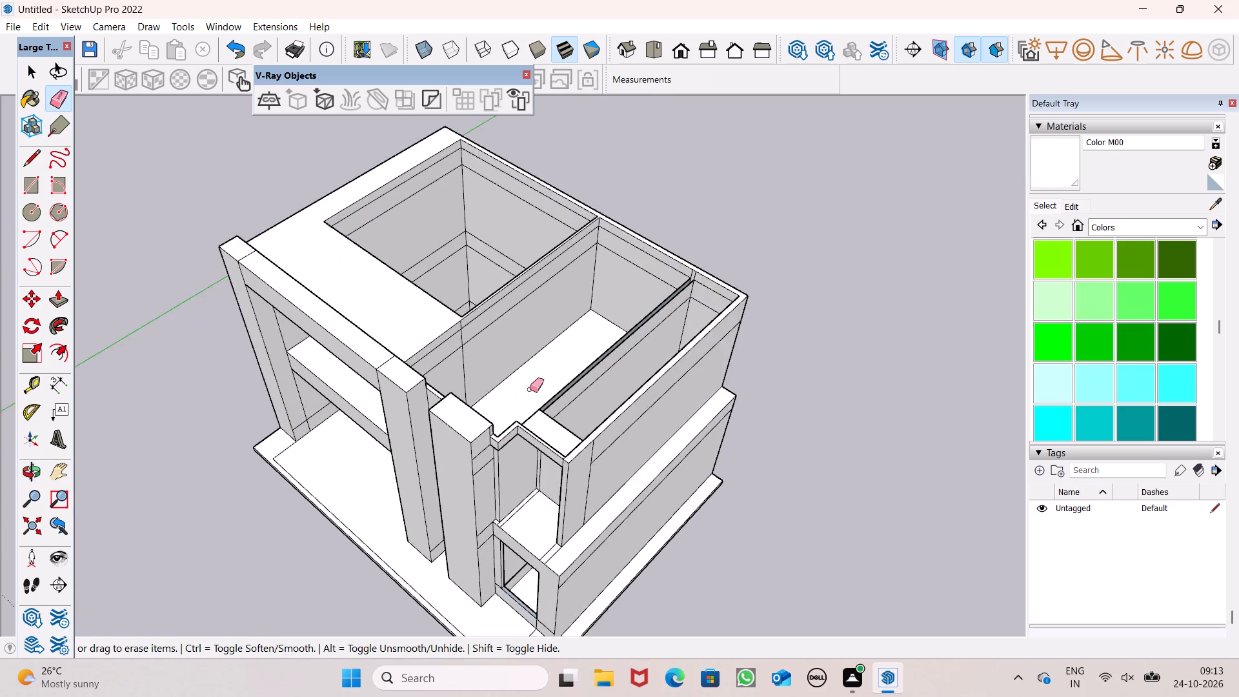
middle_drag(530, 389, 258, 512)
scroll(258, 512, up, 1)
scroll(437, 450, up, 8)
scroll(295, 430, down, 5)
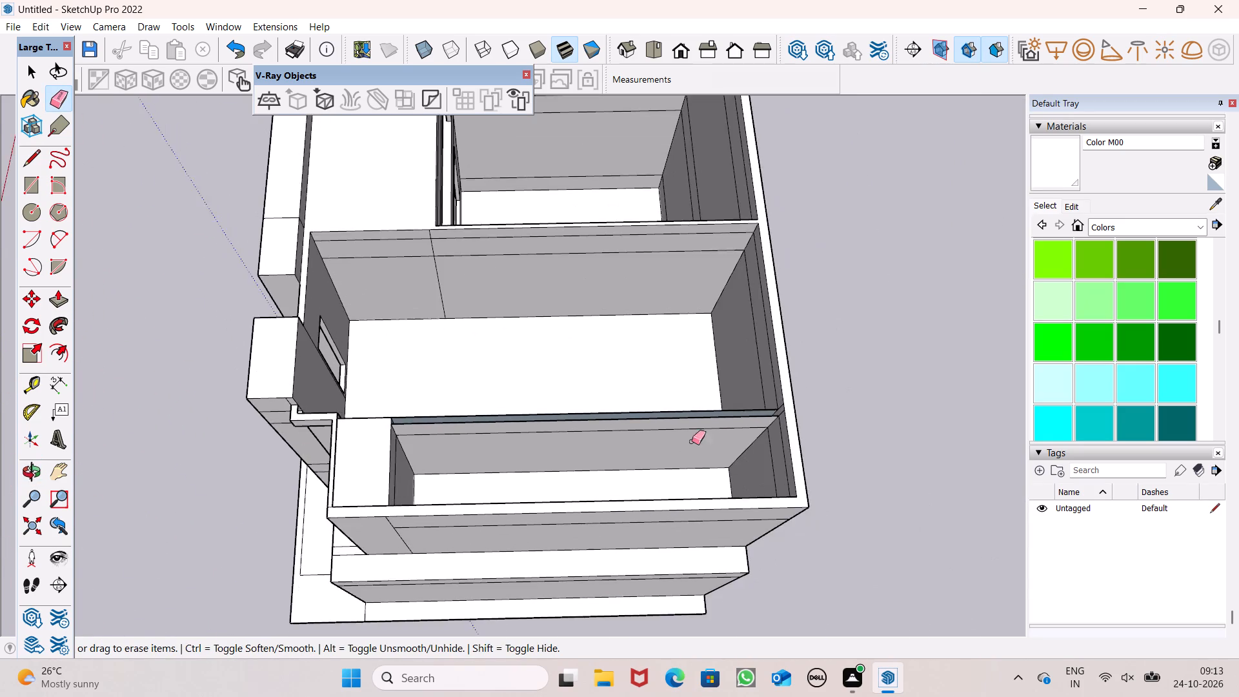
scroll(725, 439, up, 7)
scroll(820, 405, down, 4)
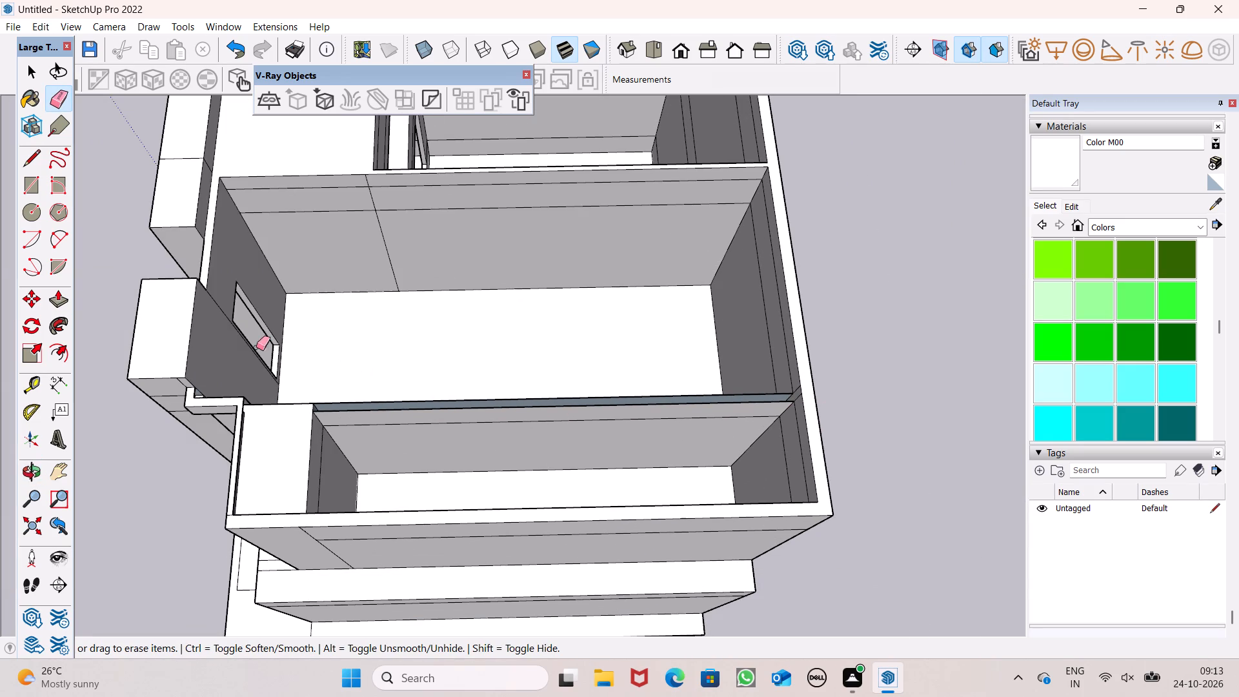
click(21, 181)
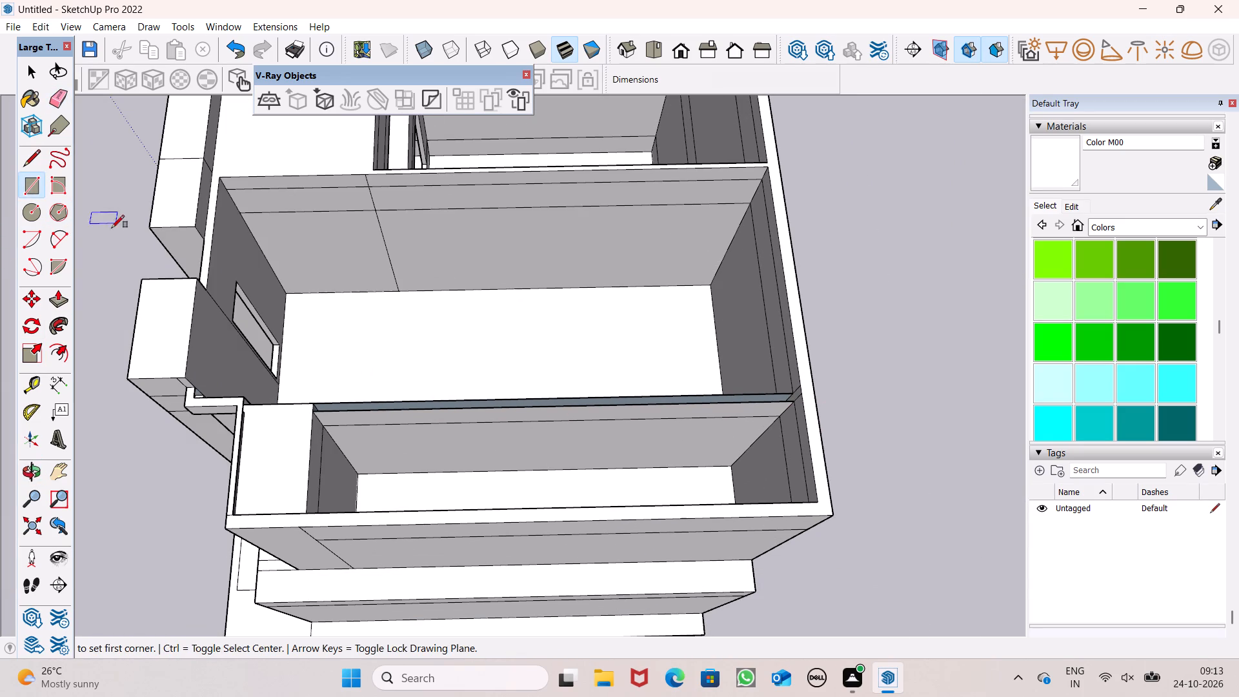
scroll(359, 429, up, 6)
drag(350, 374, 348, 384)
click(350, 387)
scroll(460, 374, down, 3)
scroll(512, 398, down, 3)
scroll(883, 378, up, 6)
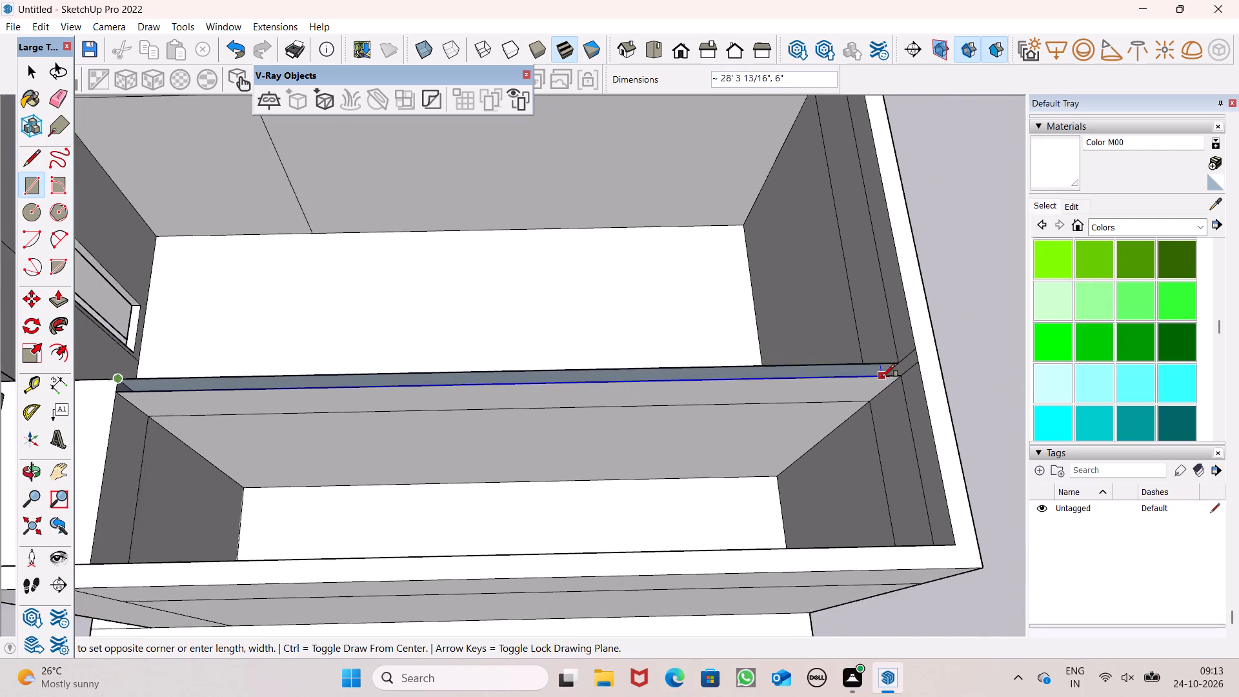
click(902, 375)
Examine the house's front facade, columns and projecting frame from several angles.
scroll(872, 354, down, 6)
middle_drag(664, 400, 1082, 209)
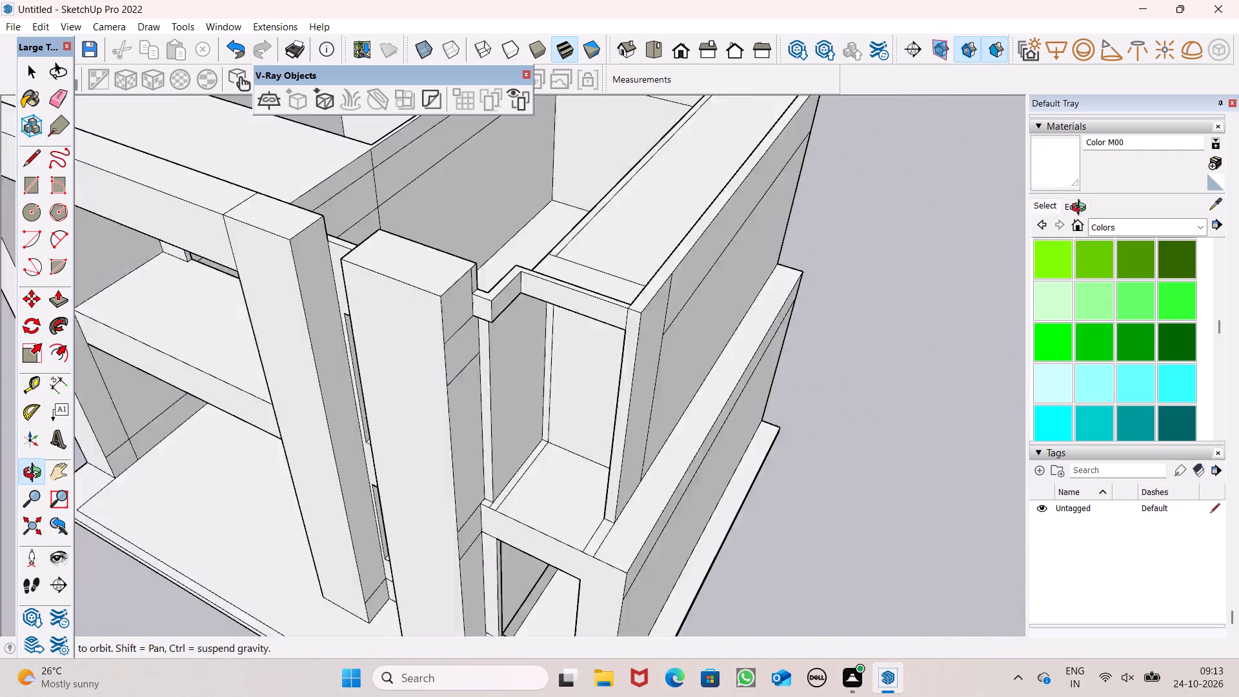
middle_drag(1082, 209, 1099, 201)
scroll(698, 405, up, 1)
middle_drag(698, 405, 851, 308)
scroll(563, 438, down, 5)
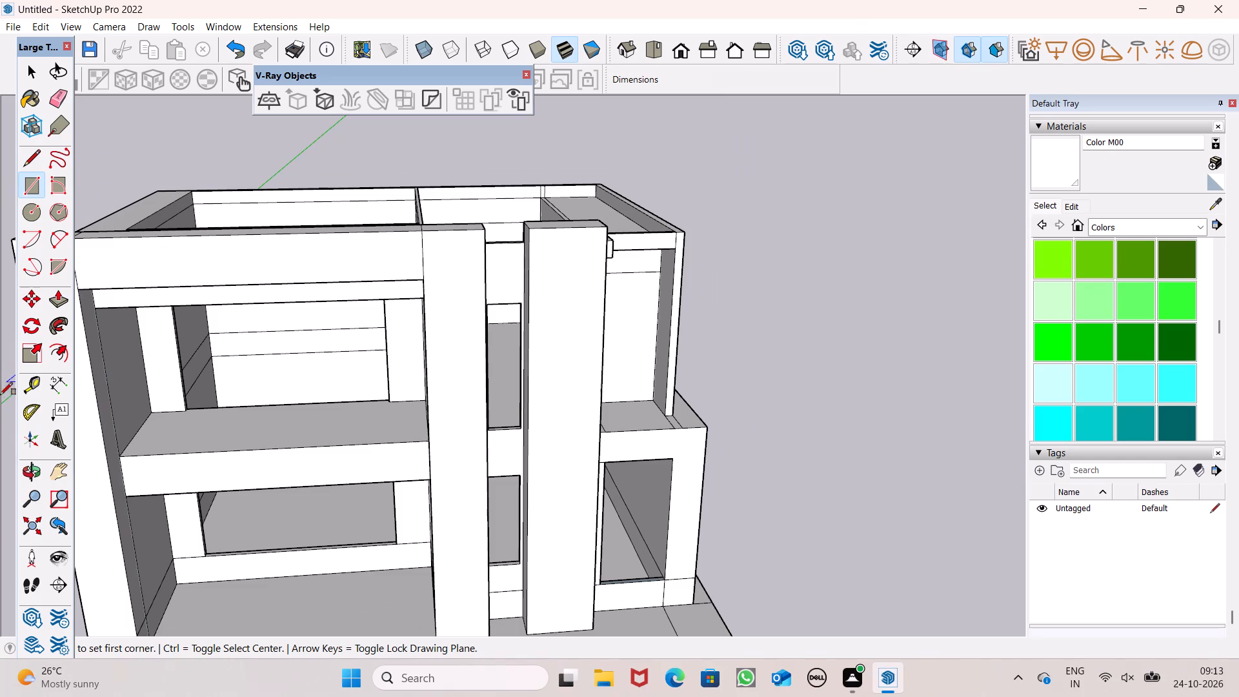
click(54, 304)
scroll(332, 305, down, 4)
middle_drag(428, 430, 624, 383)
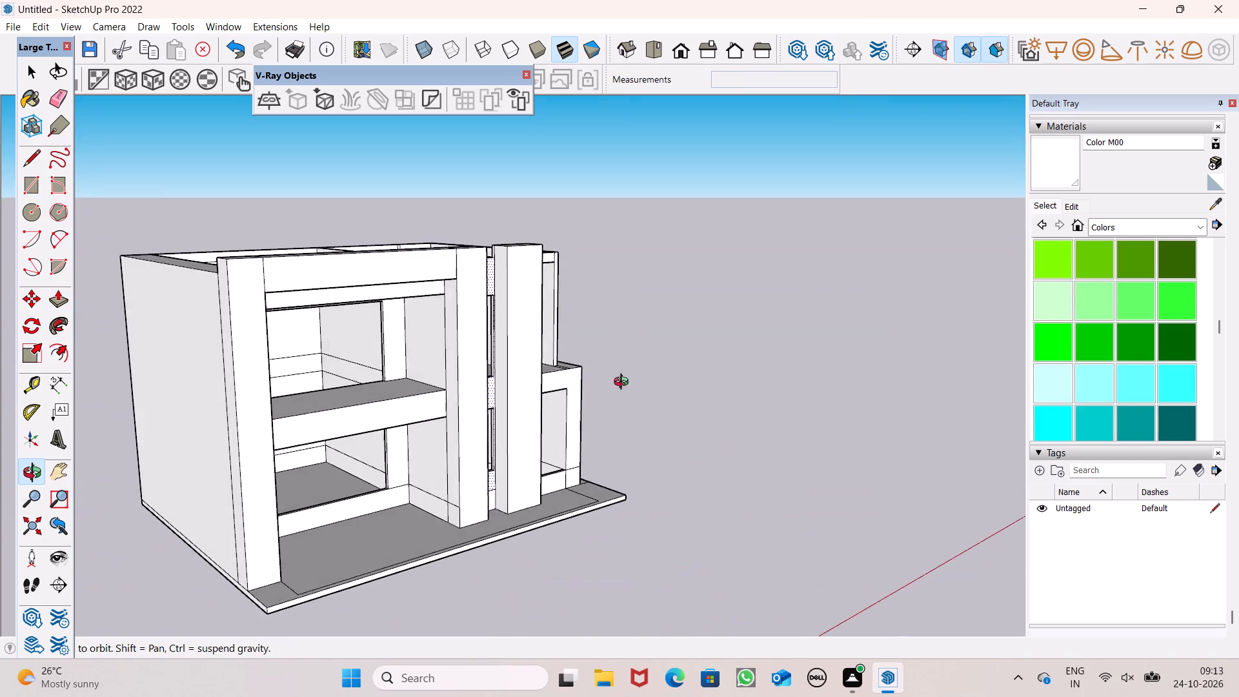
middle_drag(624, 383, 390, 393)
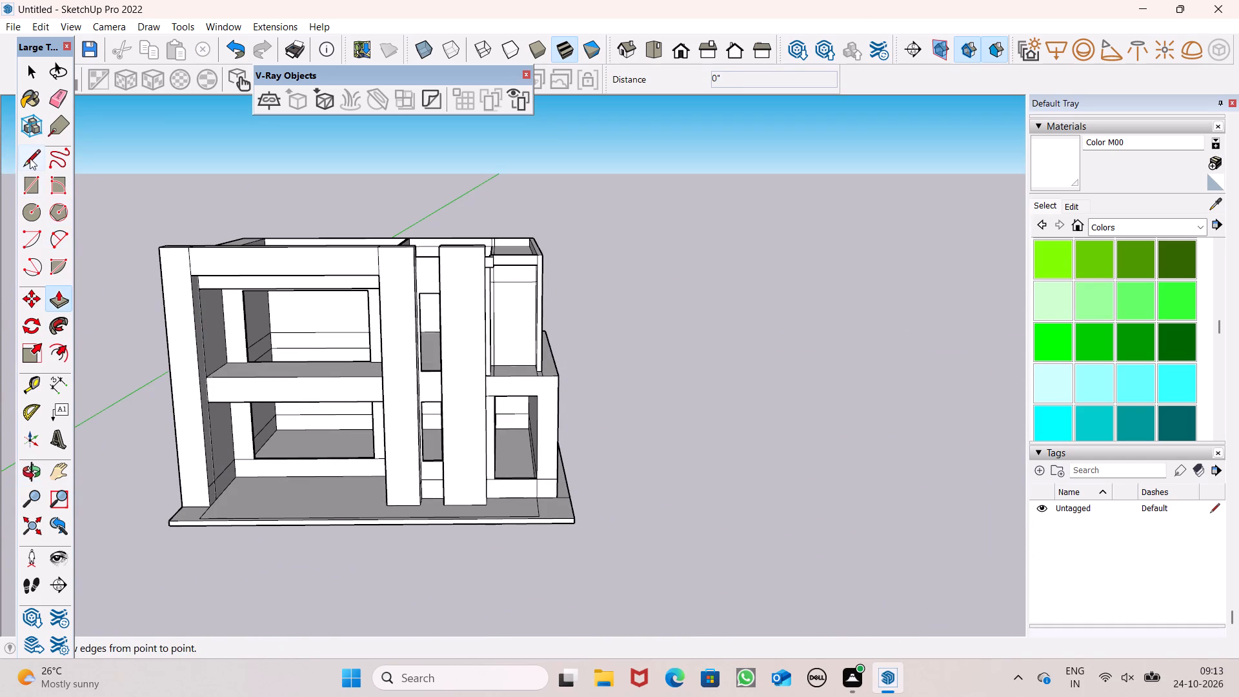
Trace a short line over the upper-floor edge of the large room's front wall to fill the room's floor face.
click(30, 157)
key(grave)
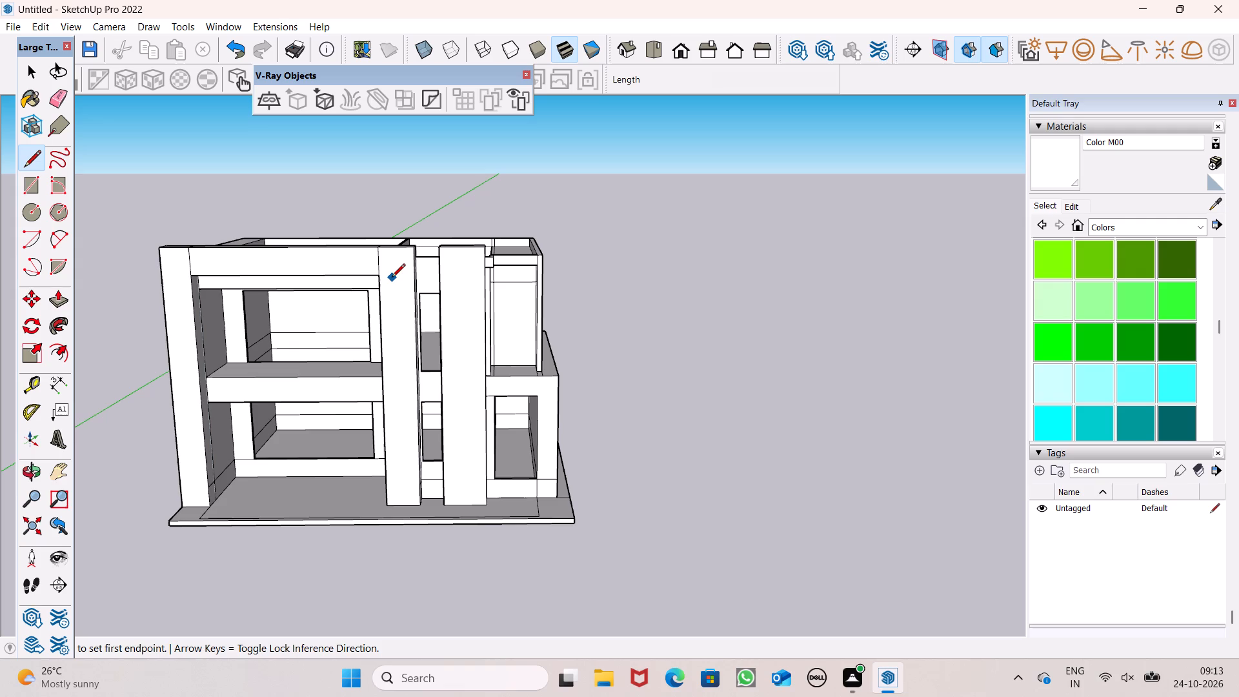
scroll(999, 329, down, 5)
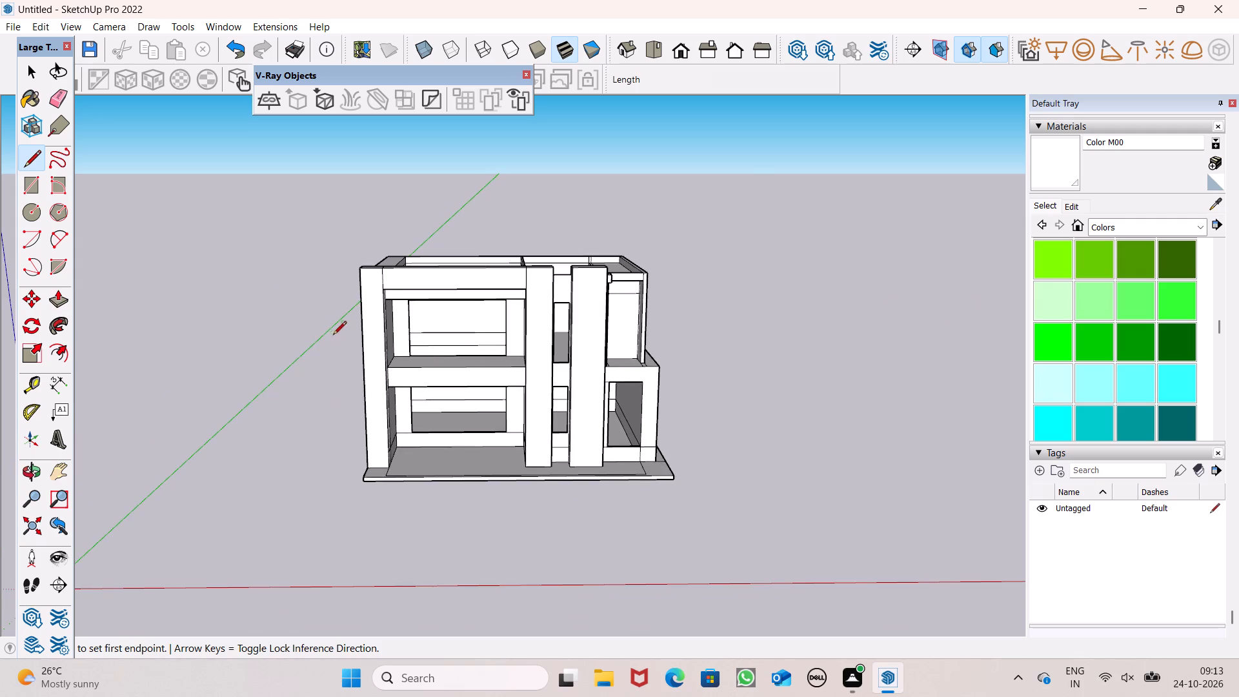
scroll(376, 340, up, 6)
scroll(548, 345, up, 8)
middle_drag(495, 345, 370, 412)
scroll(512, 328, down, 6)
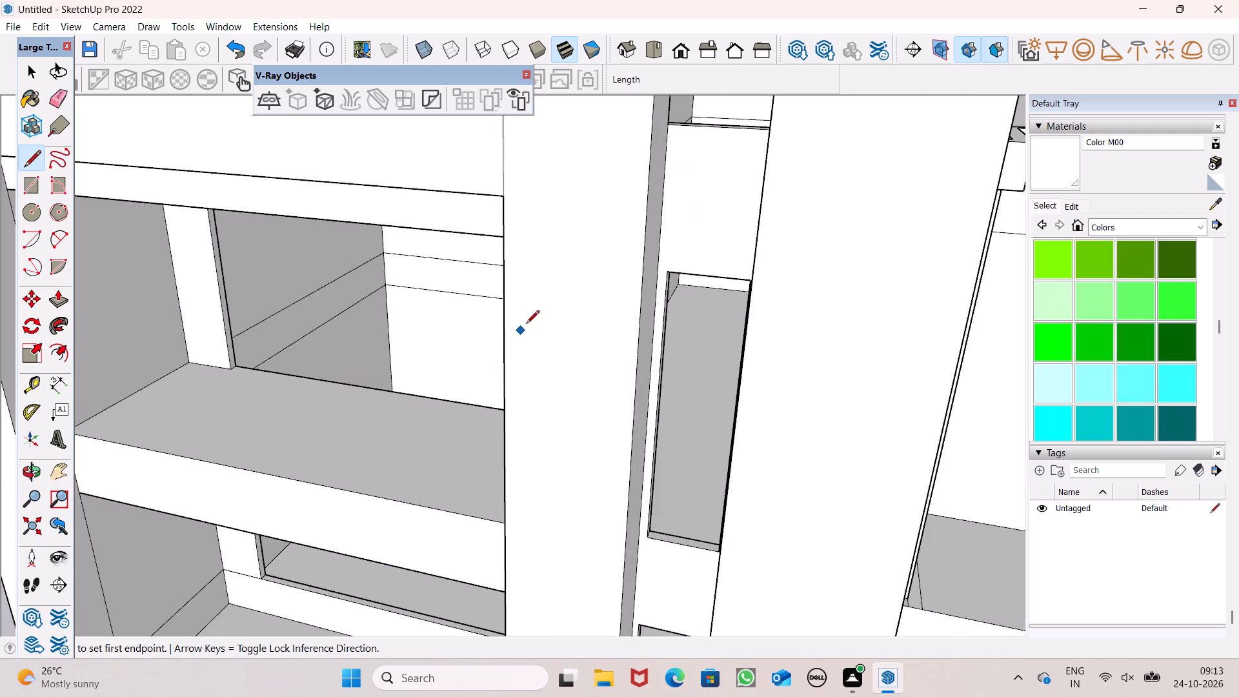
scroll(538, 325, down, 7)
middle_drag(567, 340, 0, 560)
middle_drag(736, 388, 556, 427)
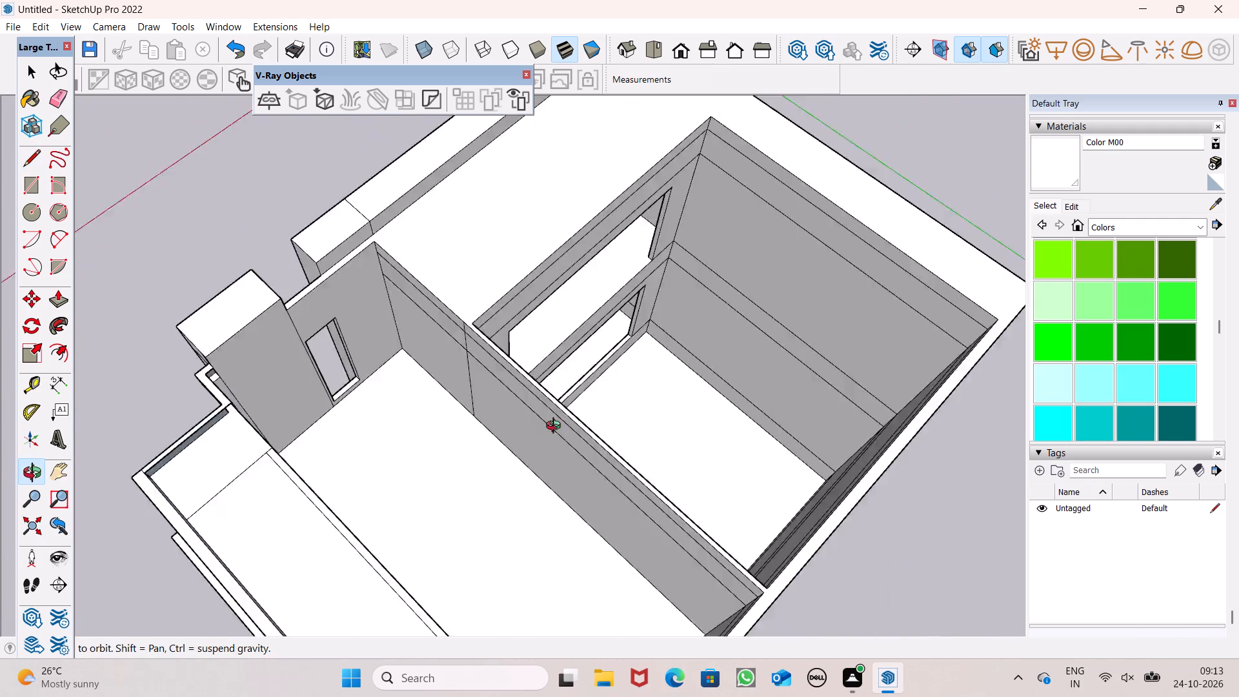
middle_drag(556, 427, 396, 356)
scroll(617, 383, up, 4)
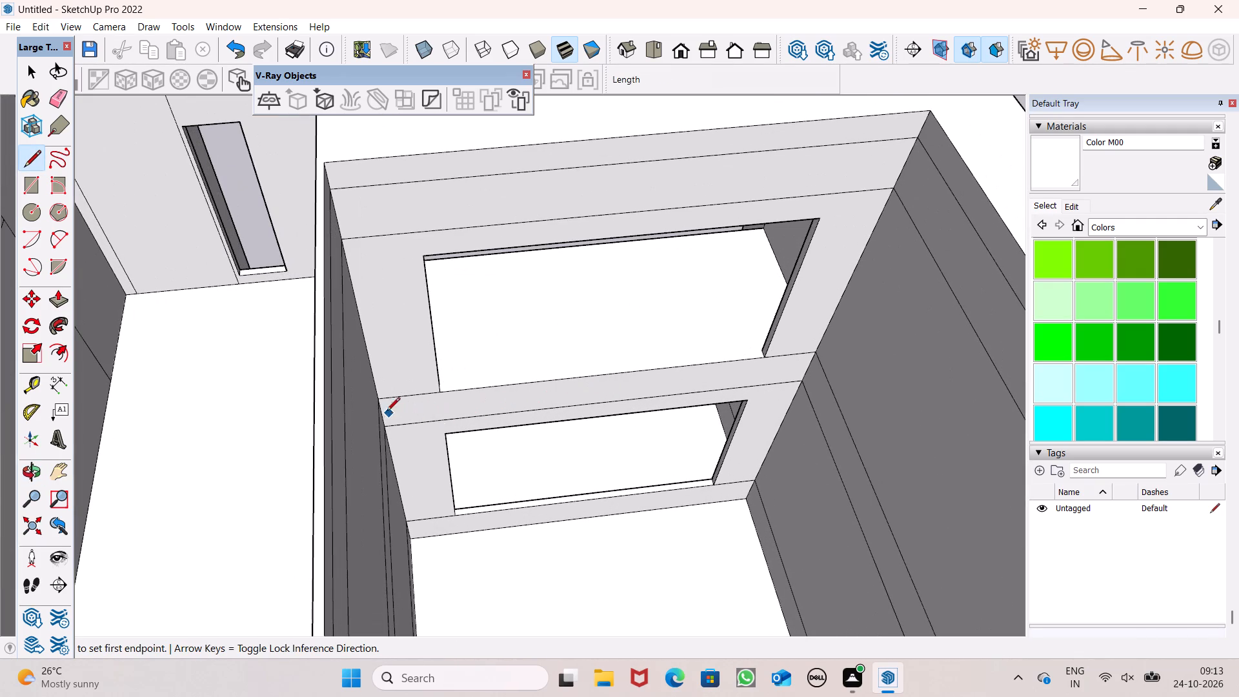
click(395, 396)
click(404, 396)
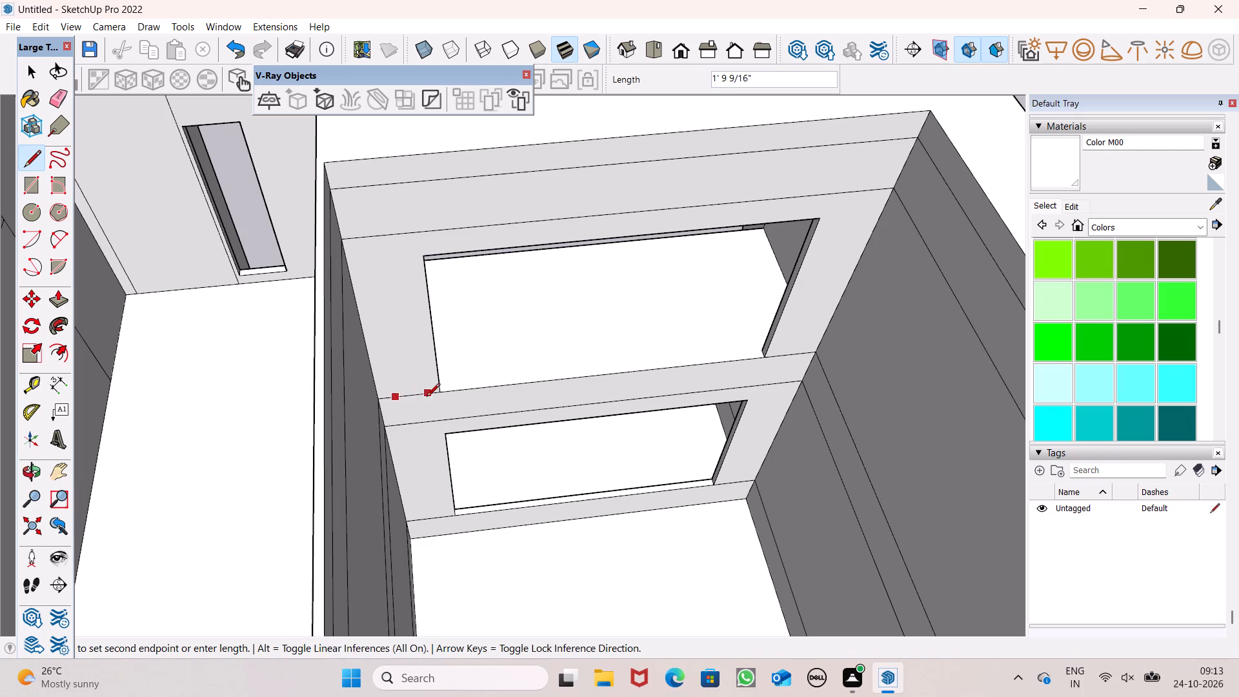
click(427, 398)
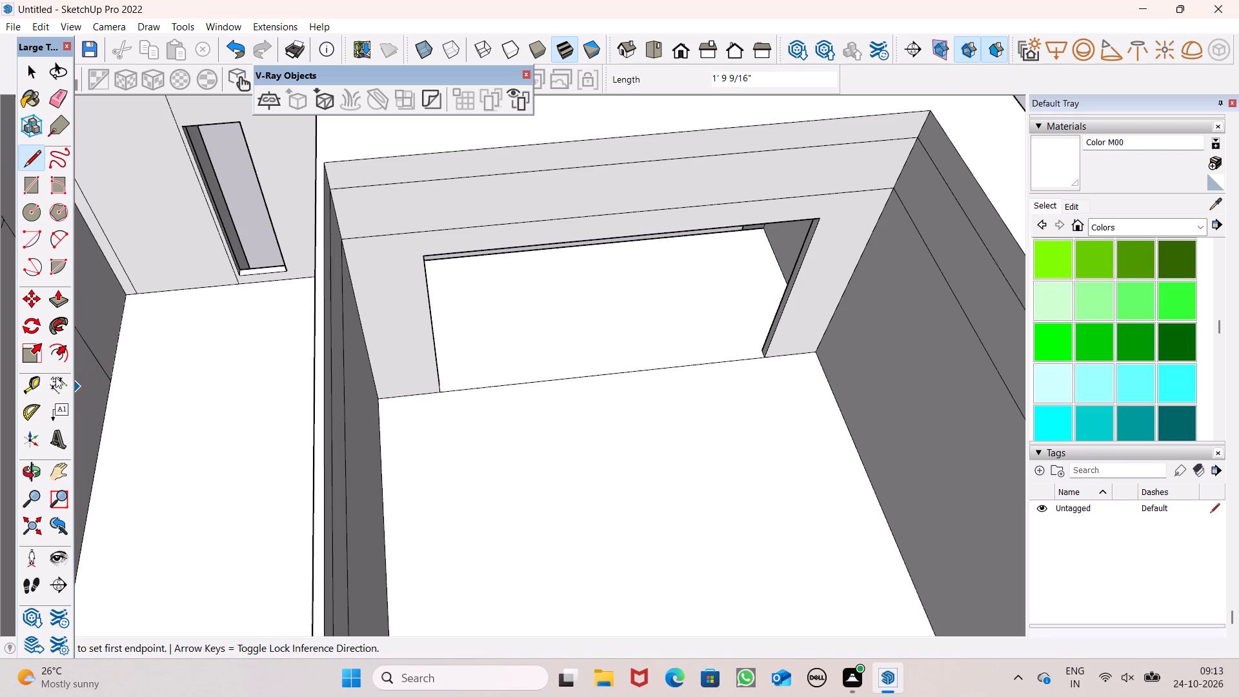
Push/Pull the large room's new upper-floor face by 6" as a new starting face to form the slab.
click(59, 308)
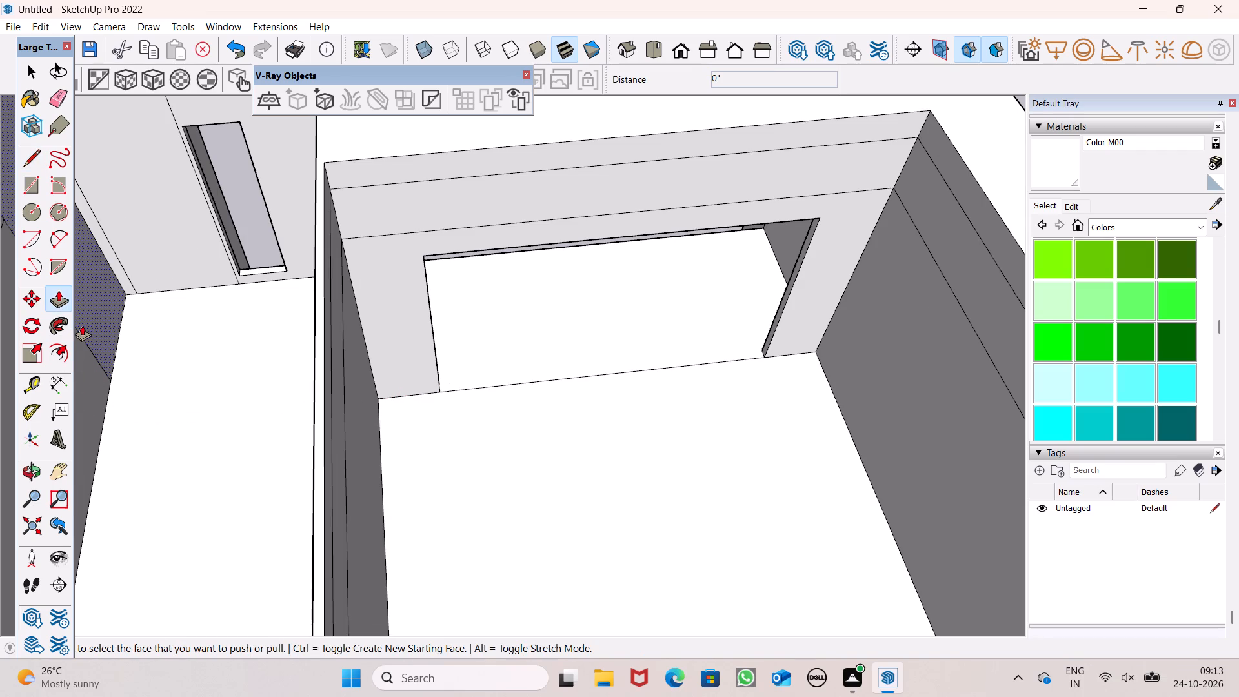
scroll(712, 406, down, 4)
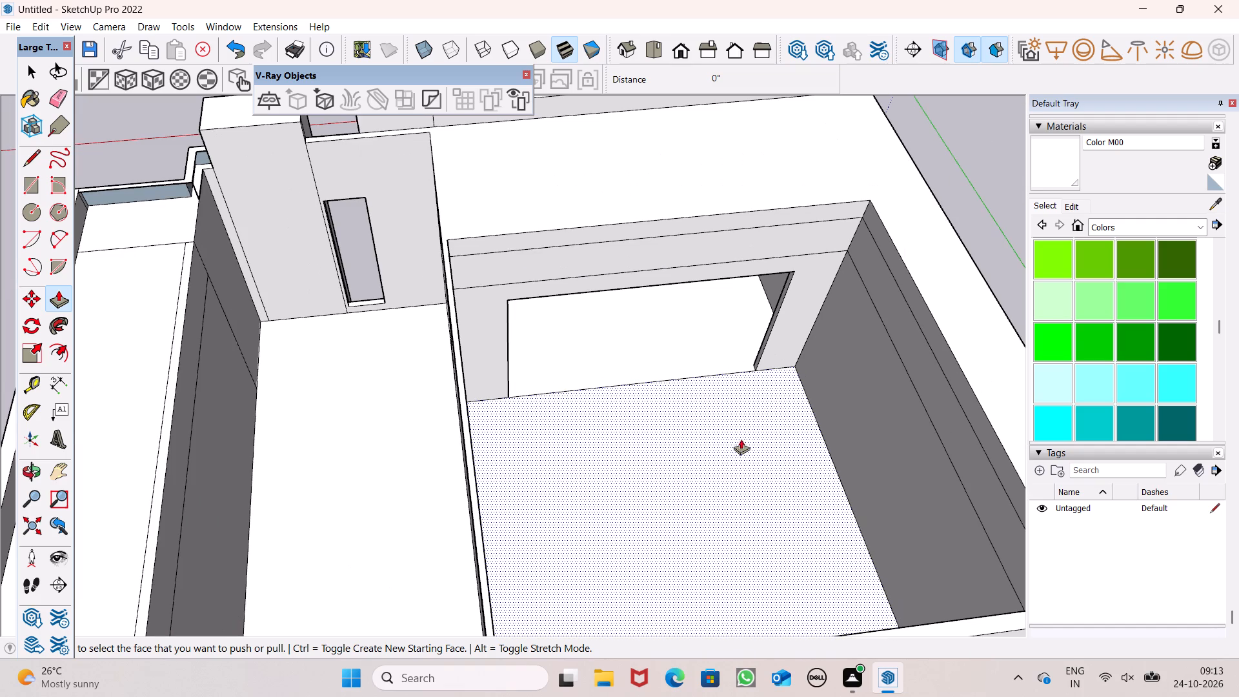
click(698, 471)
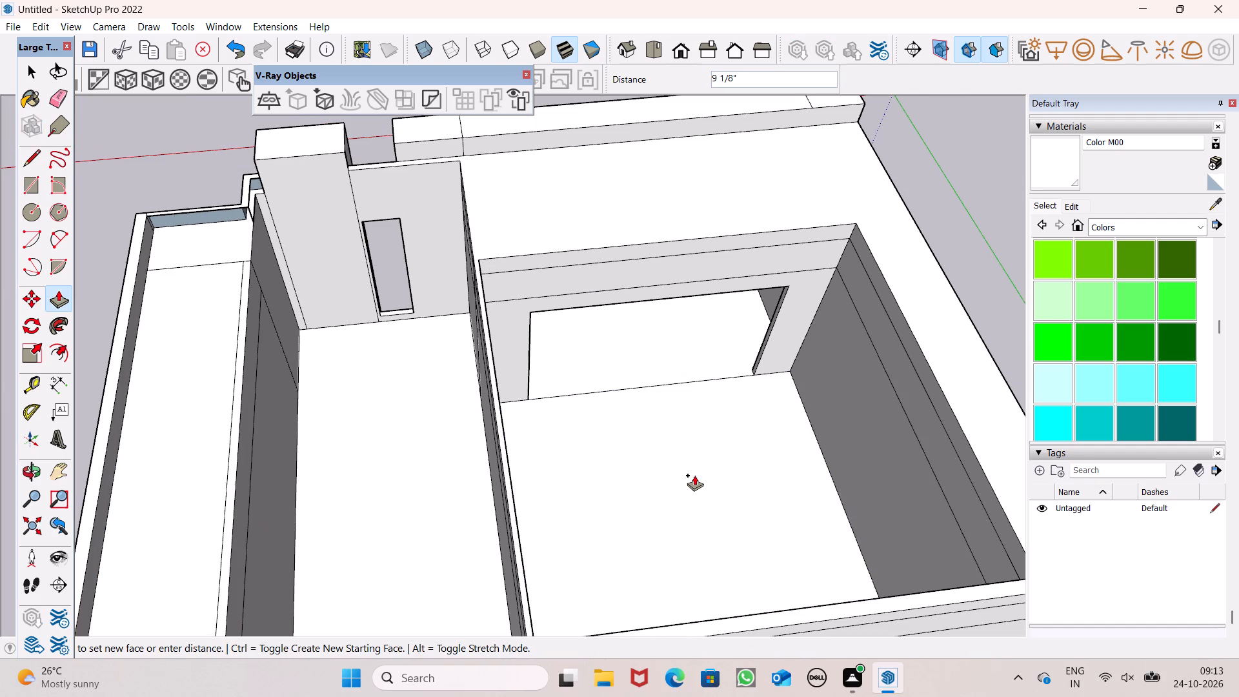
text(6")
key(Return)
Examine the front bay's floor levels and openings from above, from below and from the front.
scroll(689, 465, down, 7)
middle_drag(604, 495, 612, 498)
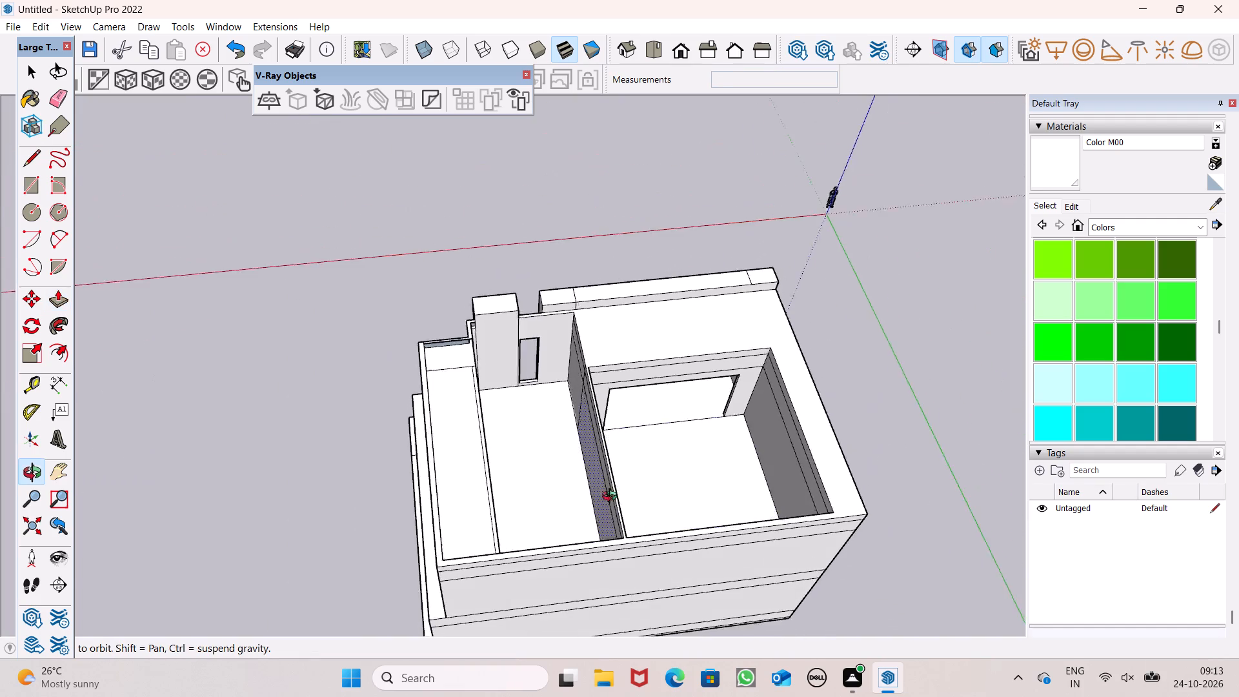
middle_drag(612, 498, 1023, 398)
scroll(734, 447, down, 5)
middle_drag(307, 556, 789, 396)
scroll(789, 396, up, 1)
scroll(768, 392, down, 3)
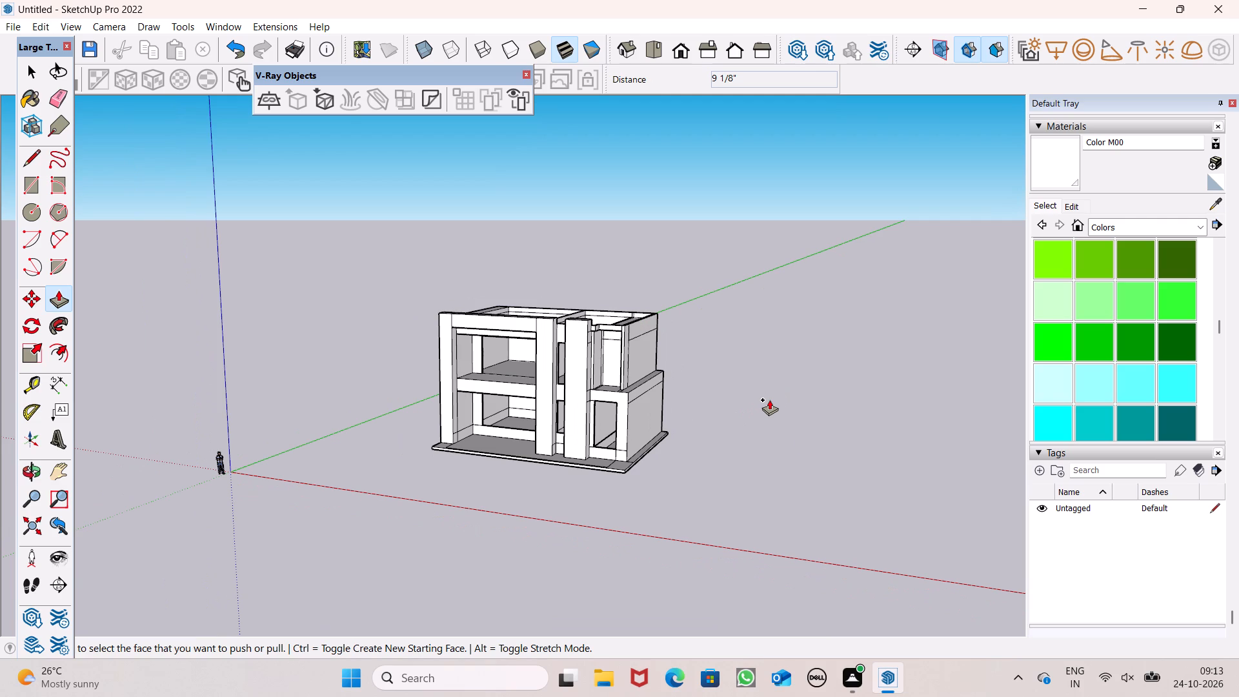
scroll(788, 442, down, 5)
middle_drag(520, 418, 592, 267)
scroll(592, 267, up, 1)
scroll(606, 468, up, 7)
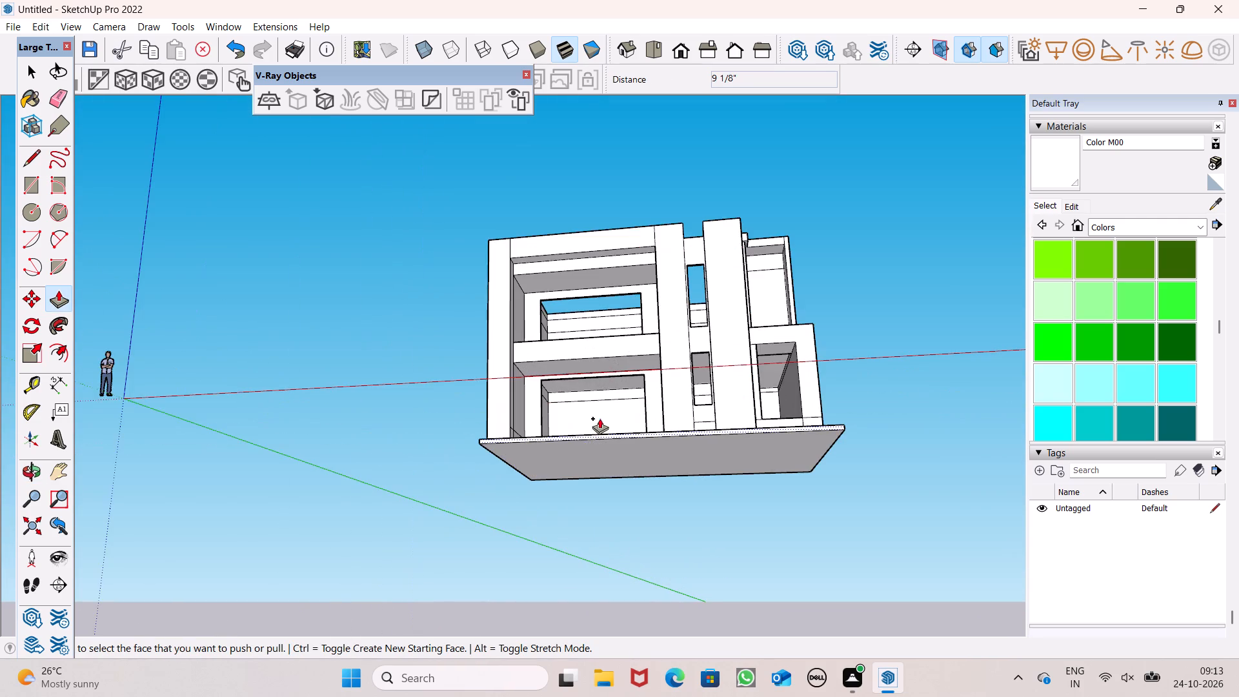
scroll(610, 392, up, 8)
middle_drag(618, 386, 607, 516)
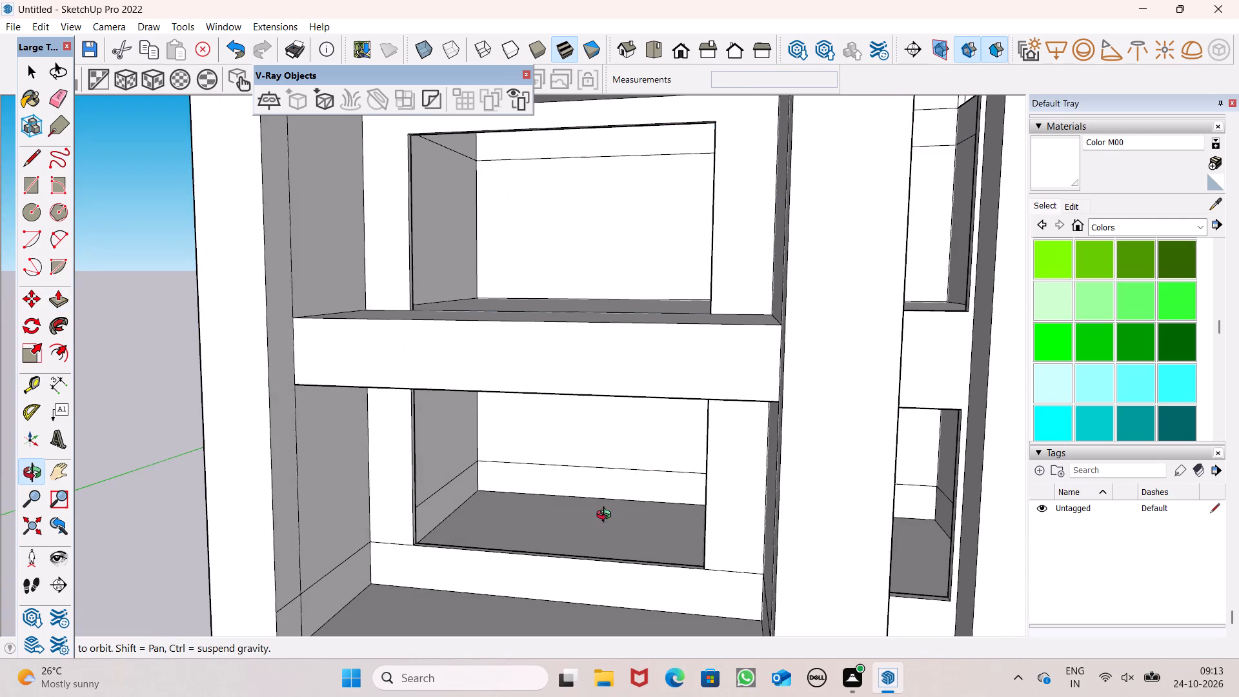
middle_drag(607, 516, 601, 516)
scroll(698, 326, down, 5)
scroll(767, 333, down, 7)
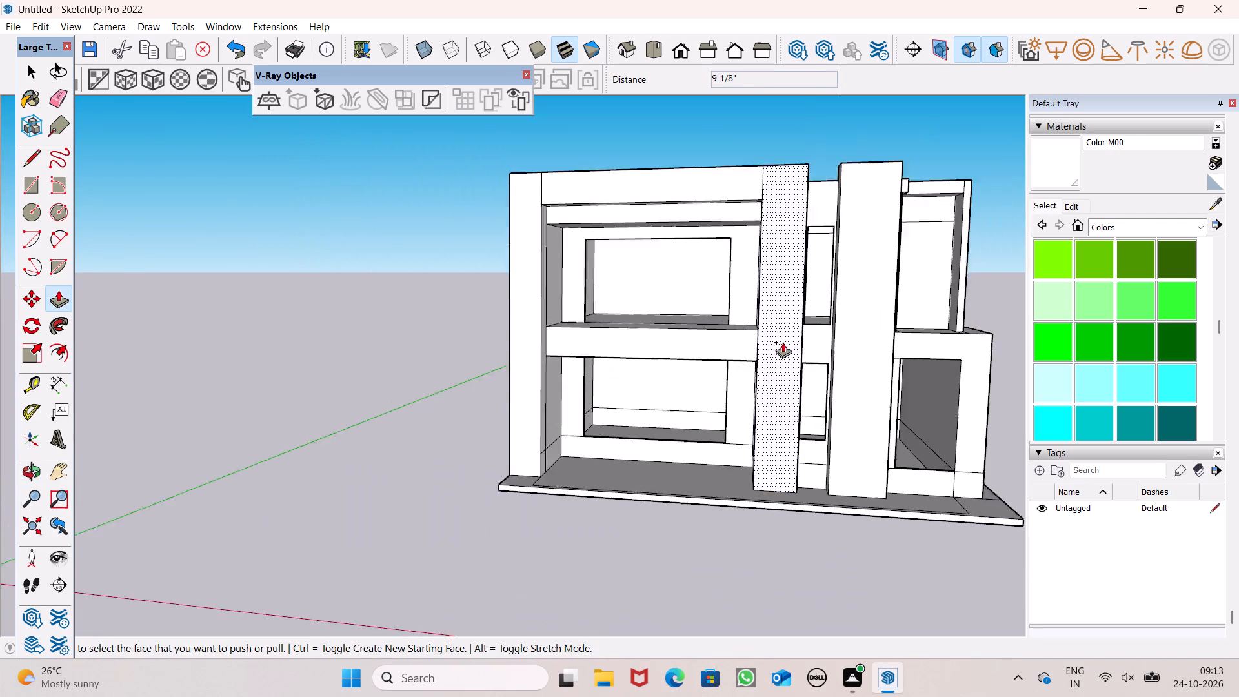
Examine the whole house from the front, both sides and above, checking the facade, columns and open rooms.
key(space)
scroll(467, 270, down, 3)
scroll(518, 248, down, 1)
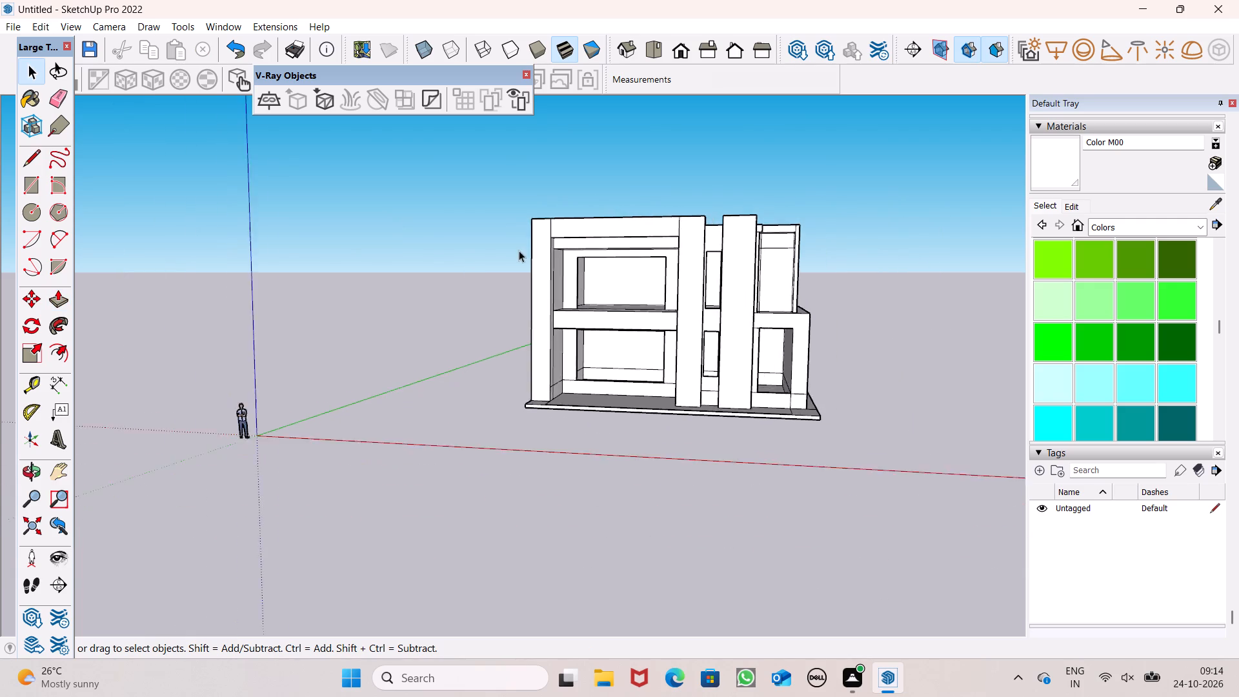
scroll(519, 250, down, 1)
middle_drag(640, 350, 695, 365)
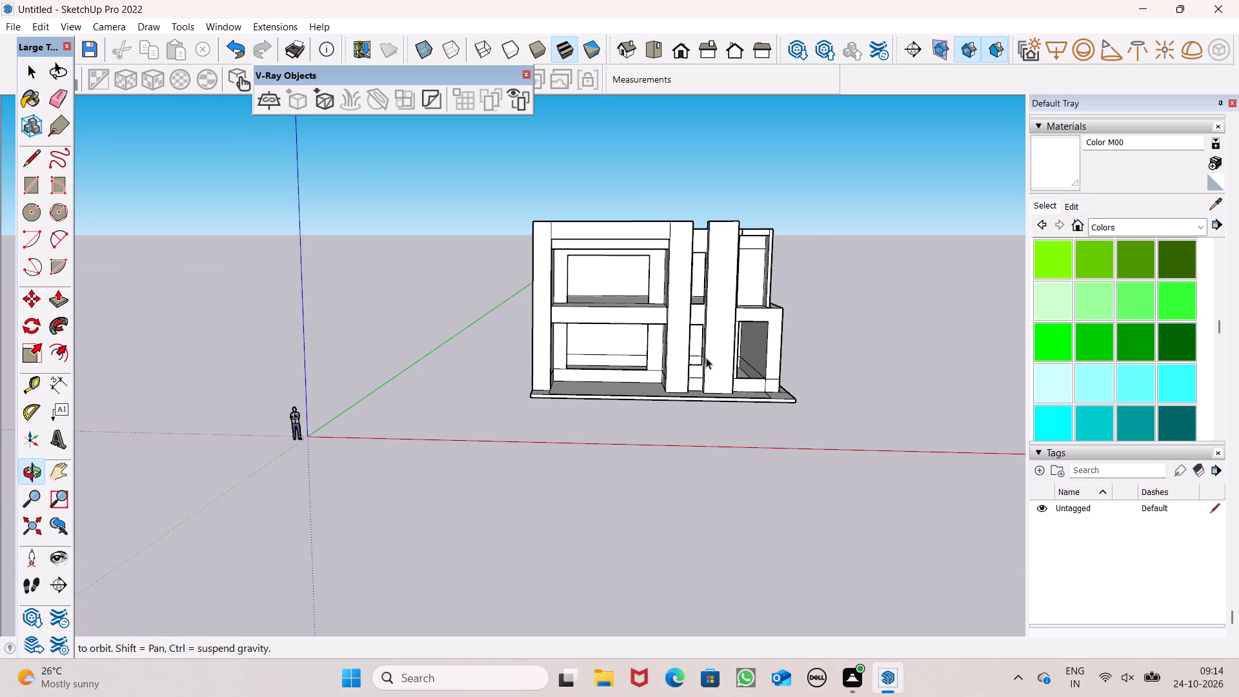
scroll(581, 390, down, 1)
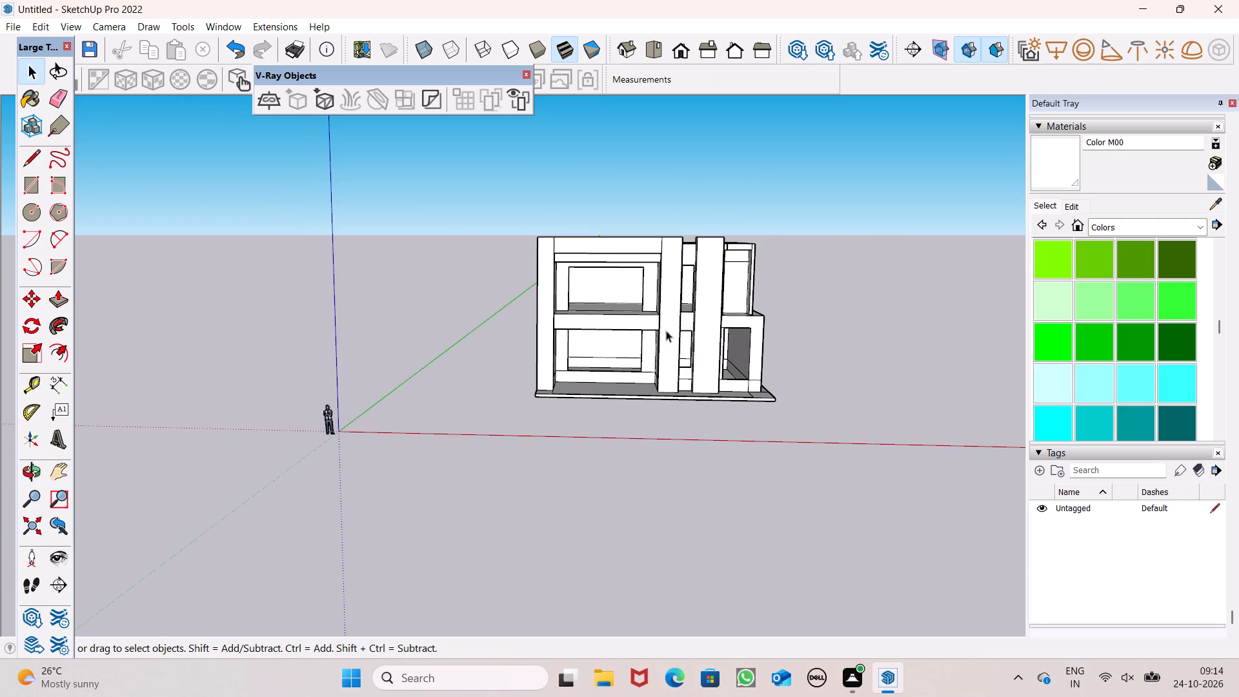
scroll(597, 317, down, 6)
scroll(570, 293, up, 4)
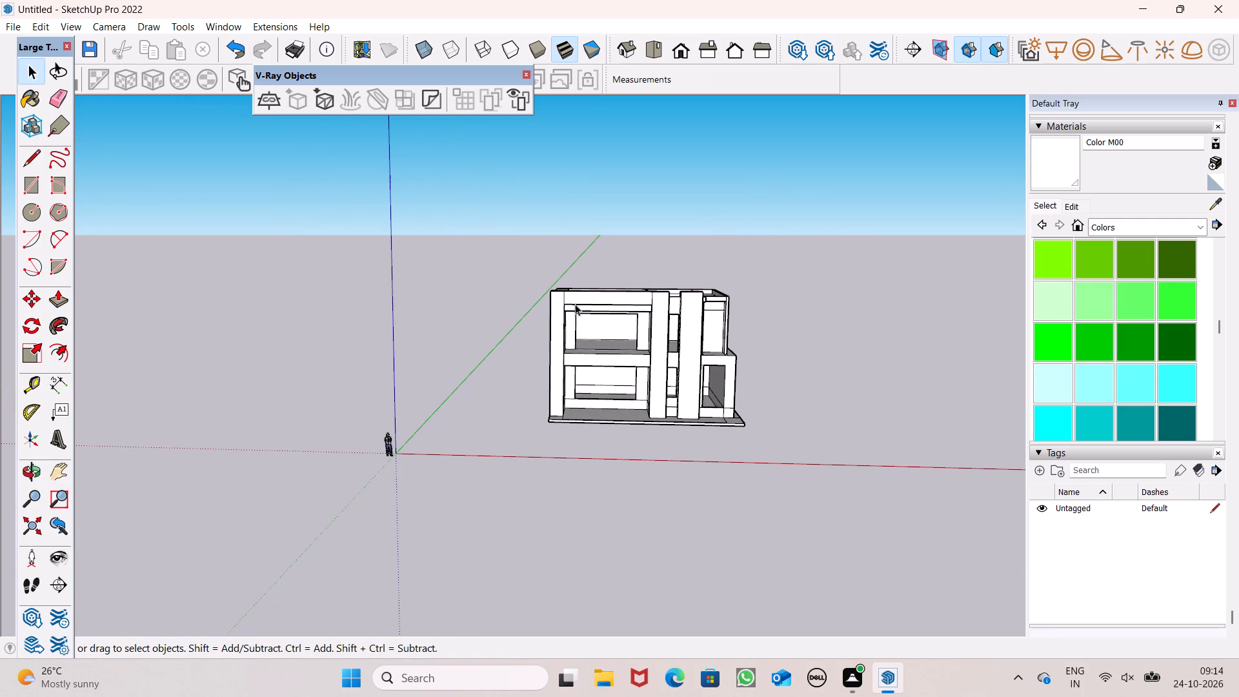
scroll(594, 296, up, 2)
scroll(696, 361, up, 3)
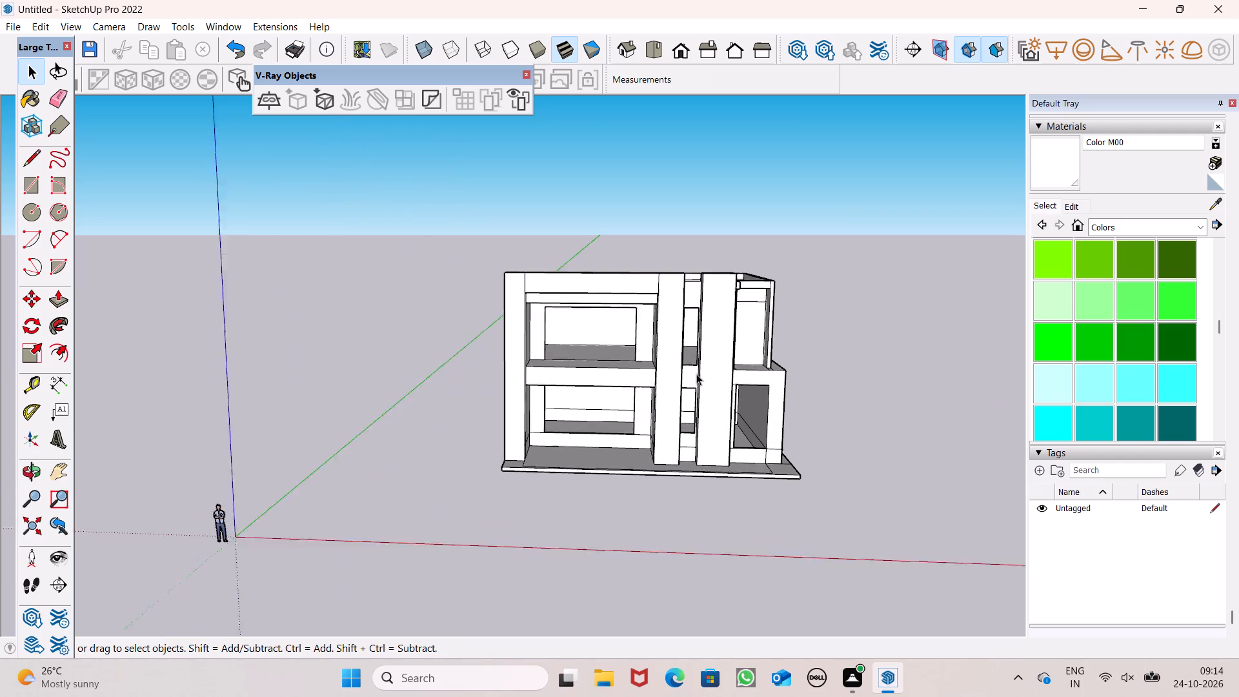
scroll(696, 374, up, 3)
scroll(563, 345, down, 2)
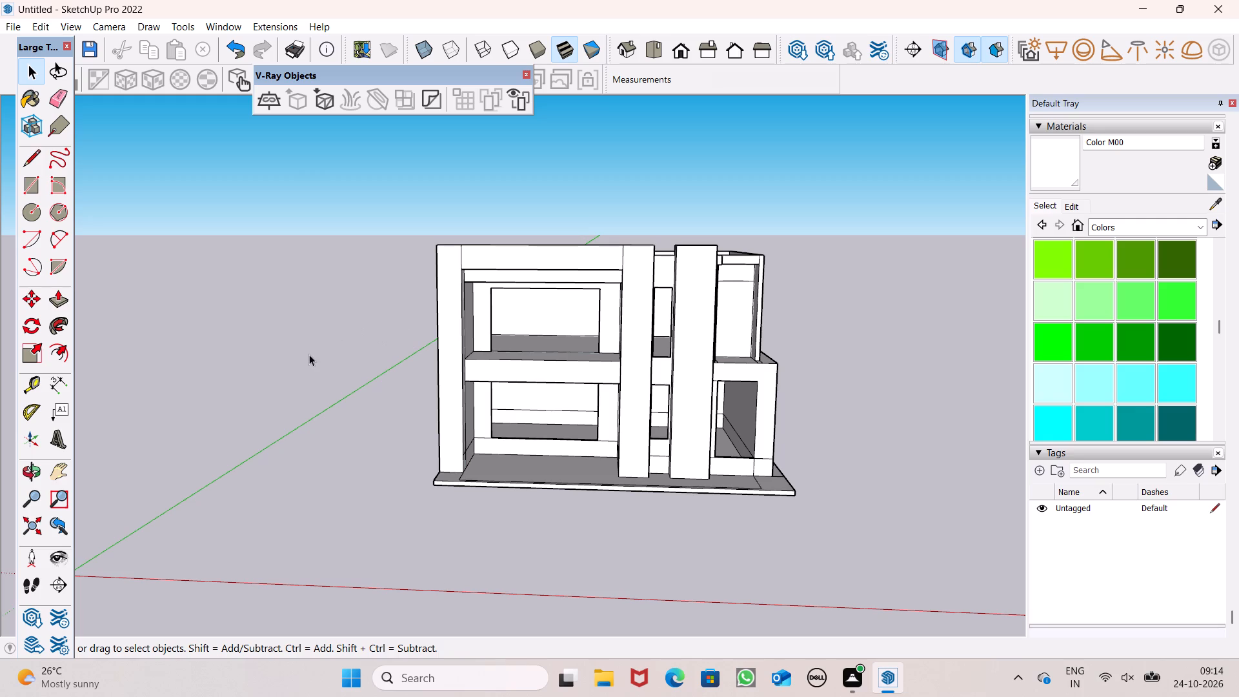
scroll(608, 292, down, 2)
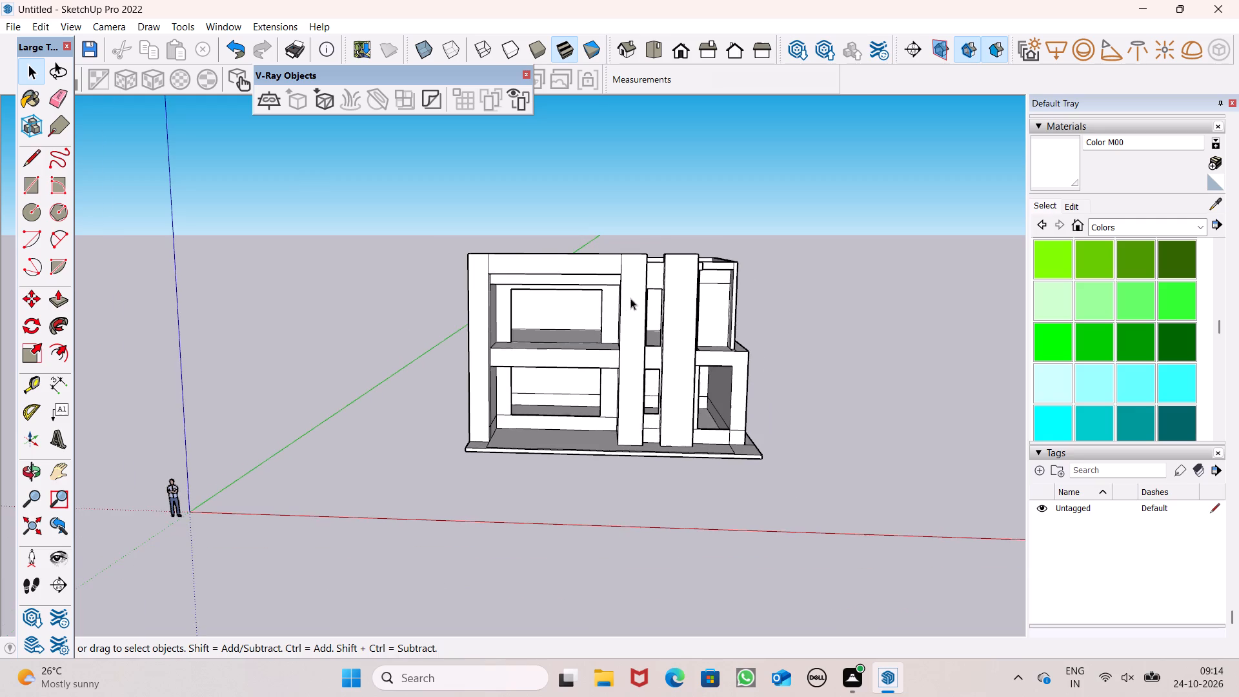
middle_drag(754, 360, 910, 330)
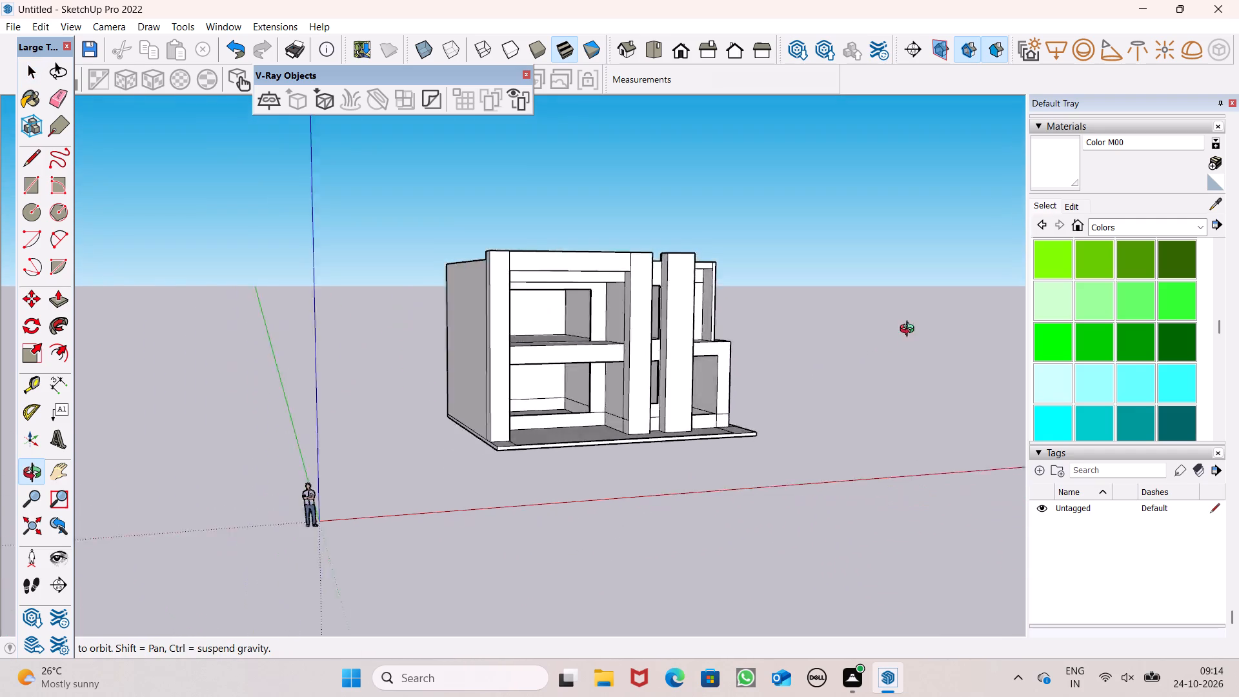
middle_drag(910, 330, 707, 351)
scroll(689, 325, down, 4)
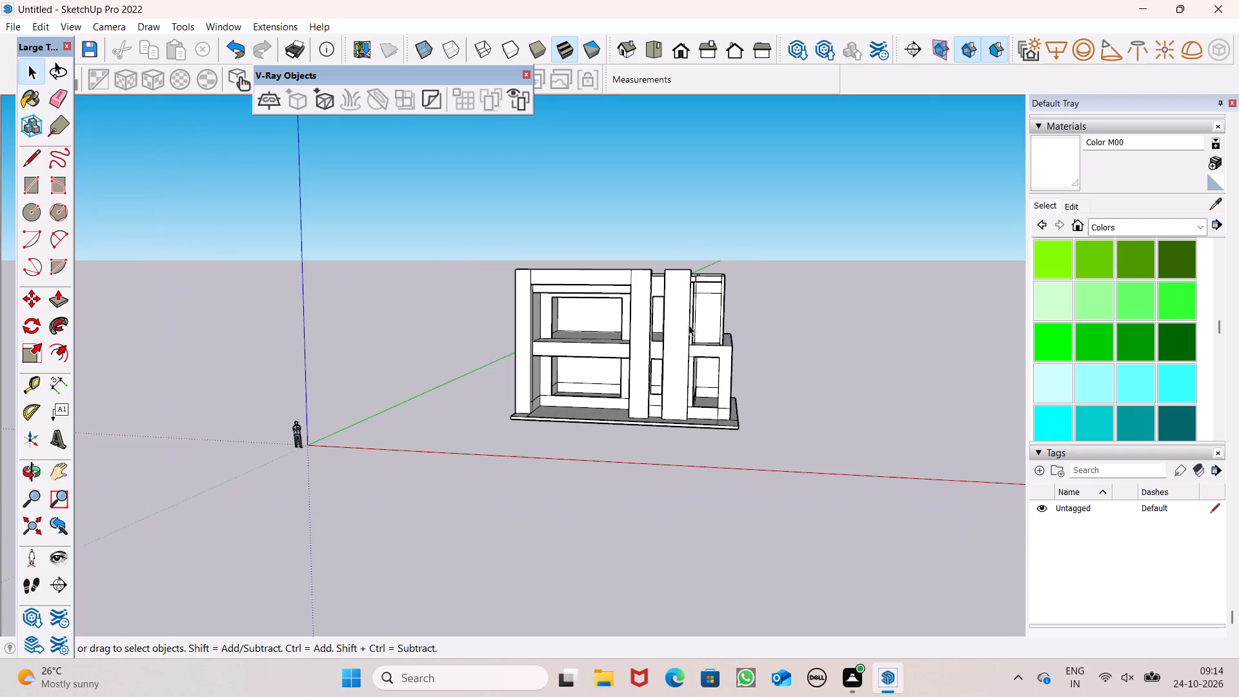
middle_drag(670, 350, 977, 392)
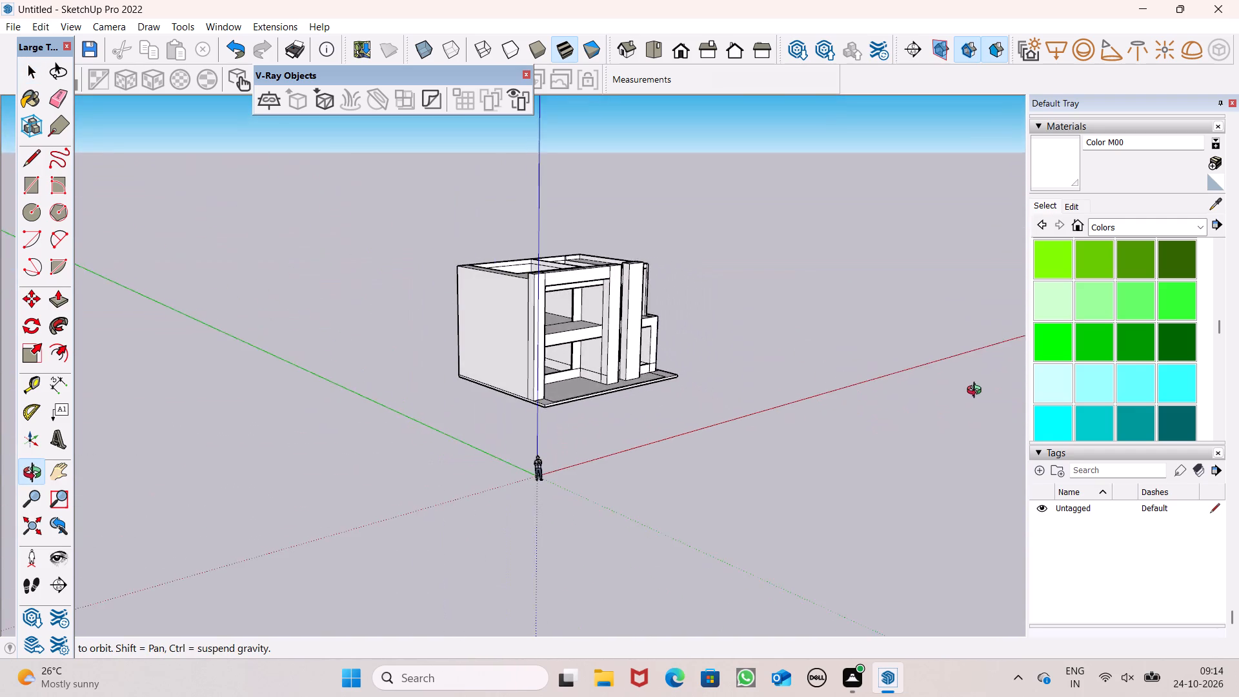
middle_drag(977, 392, 106, 536)
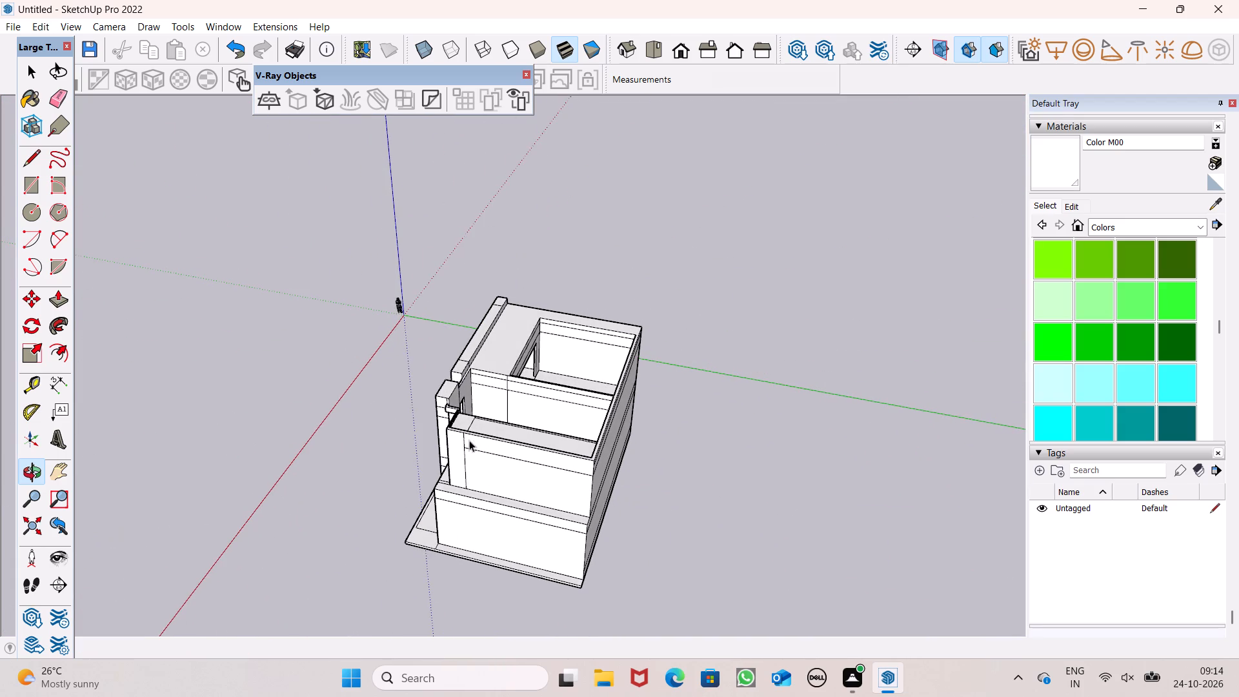
middle_drag(499, 449, 1049, 290)
scroll(790, 399, up, 1)
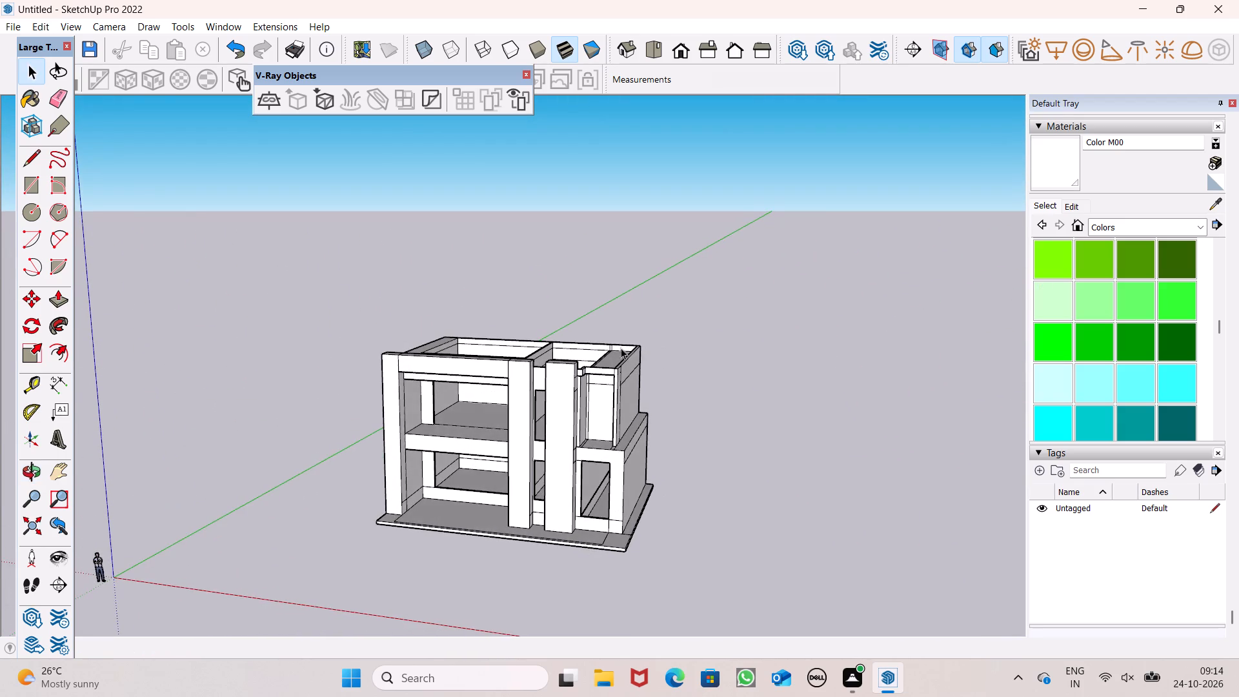
scroll(609, 371, down, 5)
middle_drag(599, 400, 253, 521)
middle_drag(571, 382, 561, 469)
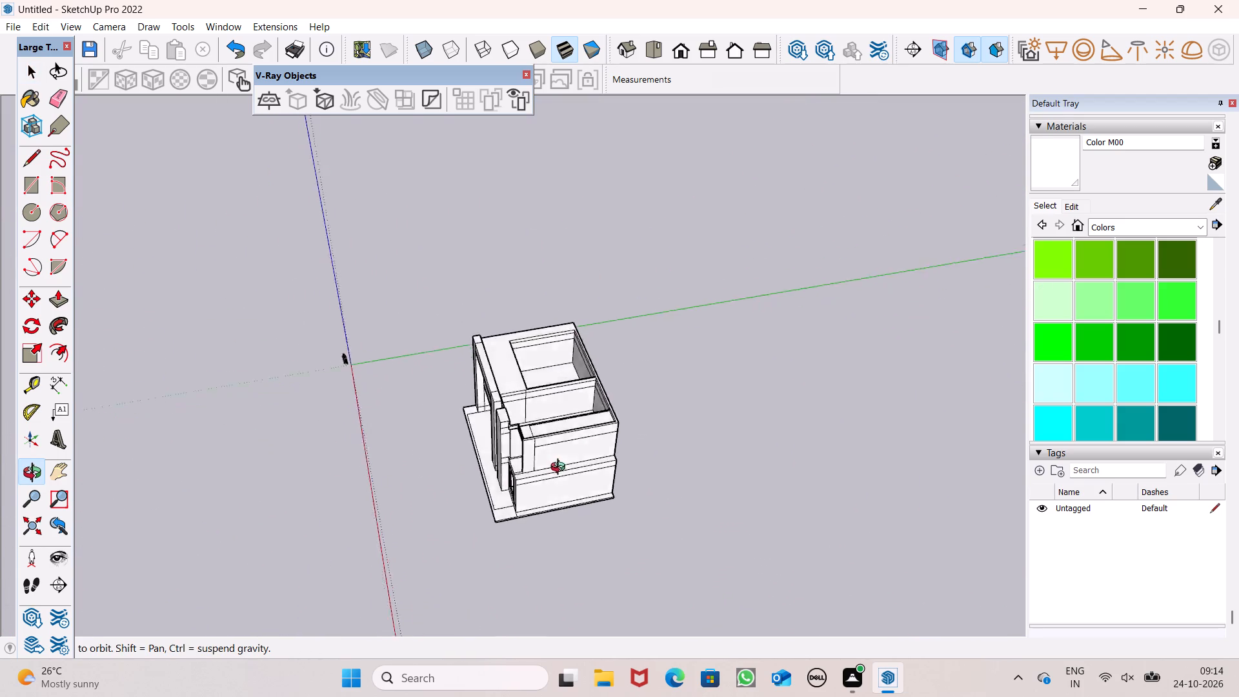
middle_drag(561, 469, 427, 498)
Examine the house from above, the side and the front, checking the open roof areas and the gap between the front columns.
click(38, 161)
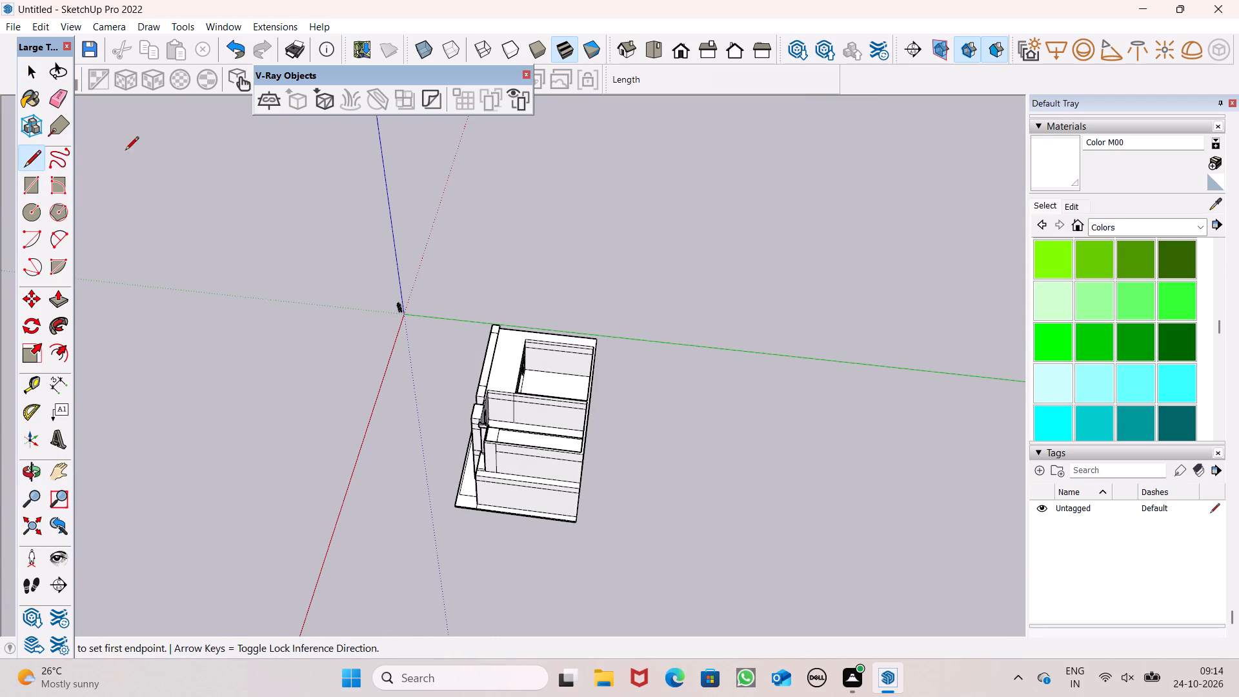
scroll(358, 287, down, 4)
scroll(720, 320, down, 6)
scroll(625, 344, up, 8)
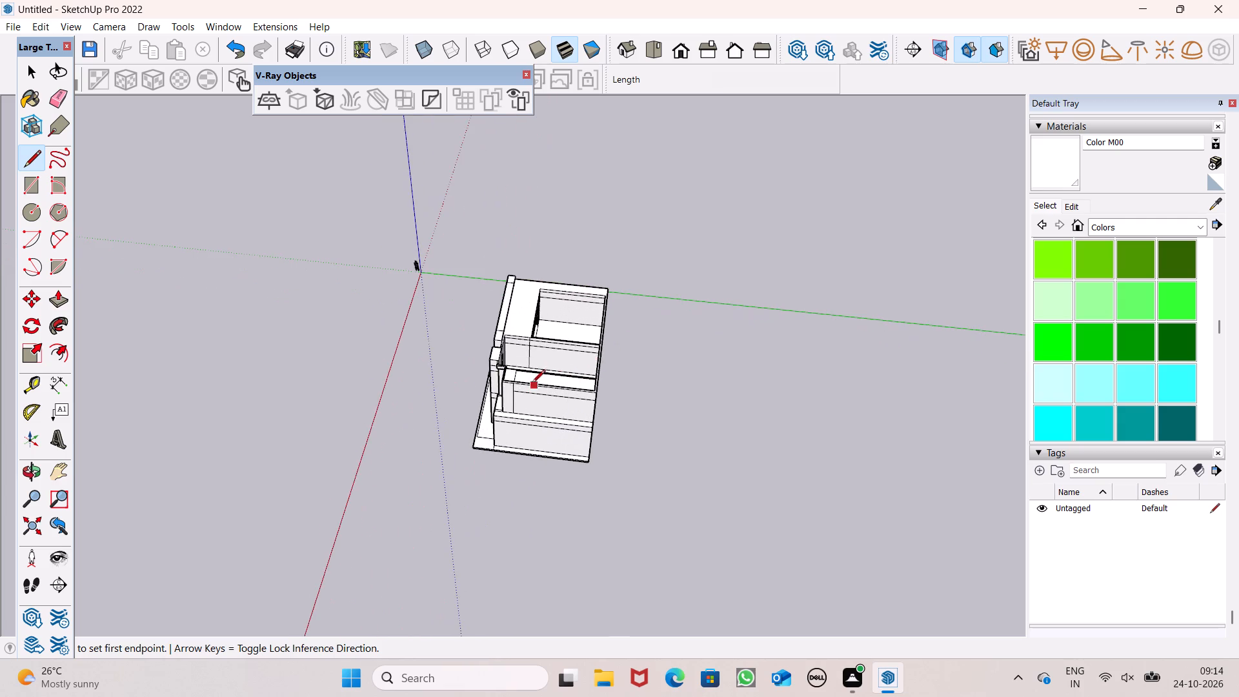
scroll(730, 352, down, 5)
middle_drag(658, 402, 487, 410)
scroll(534, 436, up, 9)
middle_drag(579, 392, 586, 387)
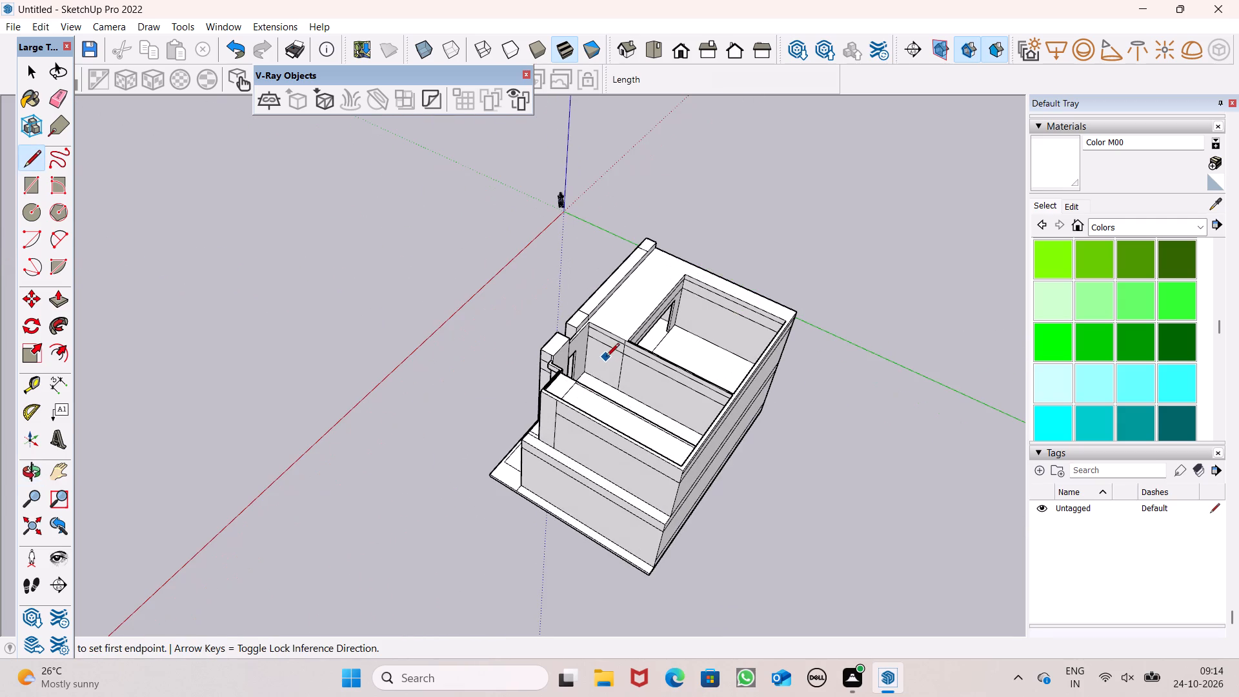
middle_drag(592, 370, 1050, 281)
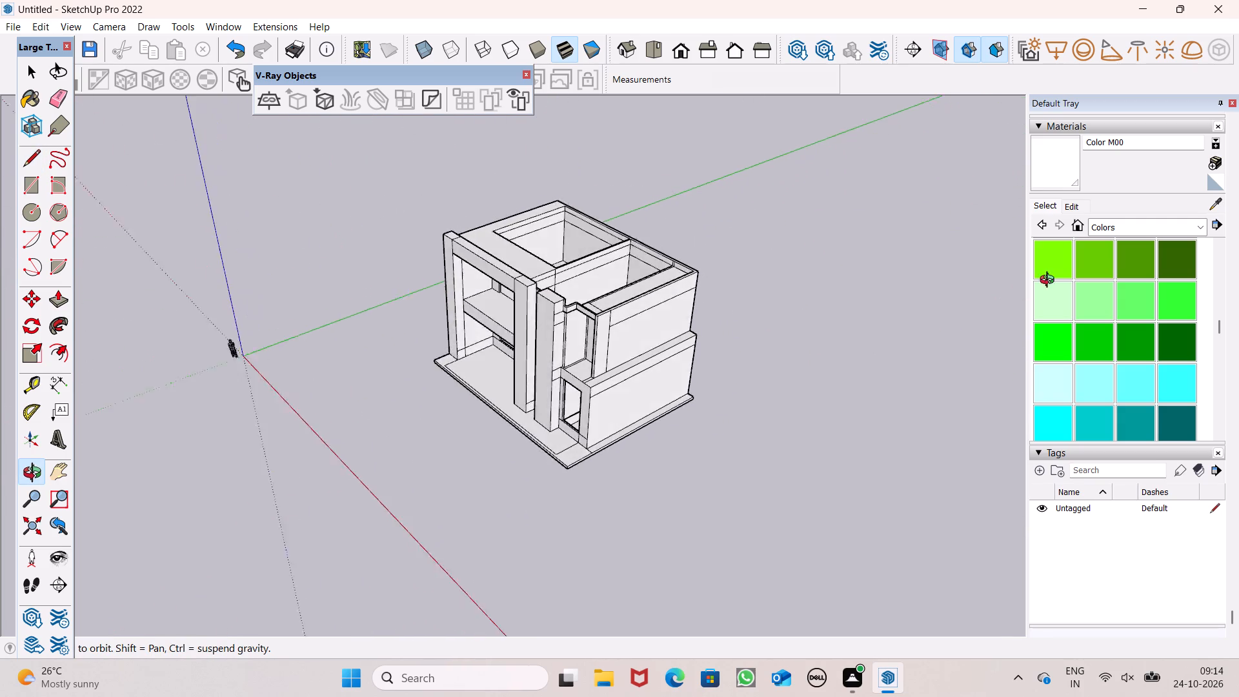
middle_drag(1050, 281, 1113, 236)
middle_drag(656, 288, 809, 239)
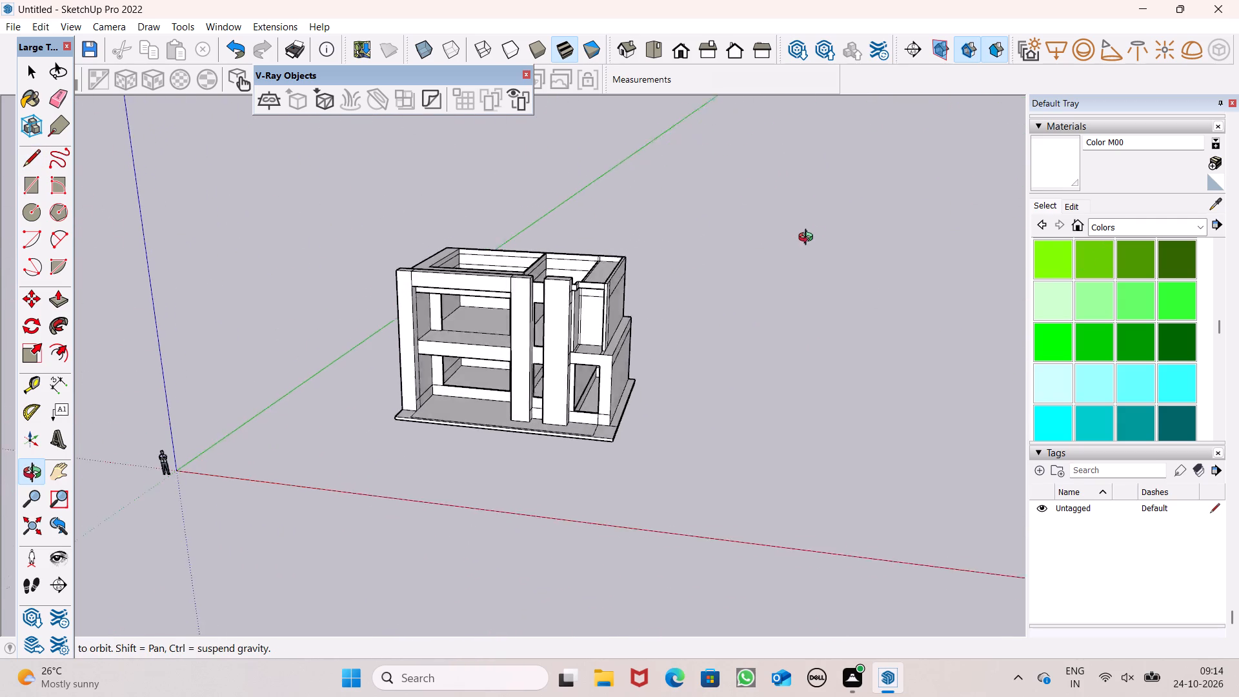
middle_drag(809, 239, 902, 207)
middle_drag(558, 294, 519, 401)
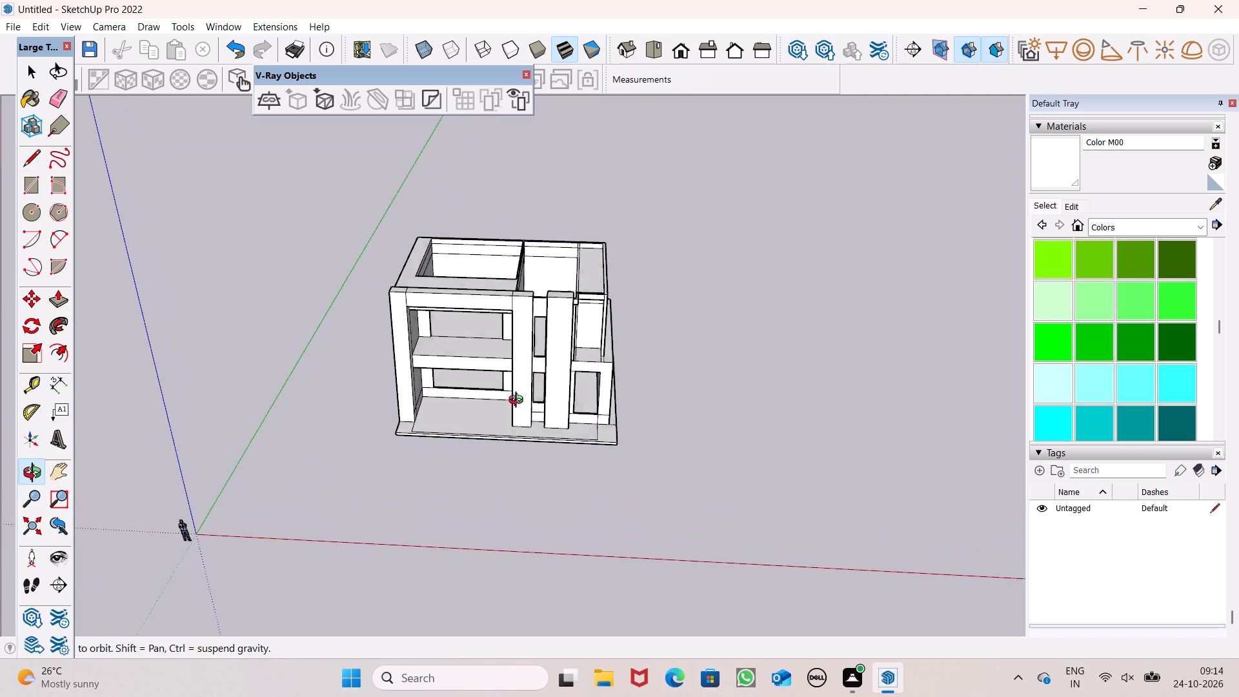
middle_drag(519, 401, 518, 401)
scroll(547, 312, up, 2)
middle_drag(554, 308, 564, 395)
scroll(605, 290, up, 6)
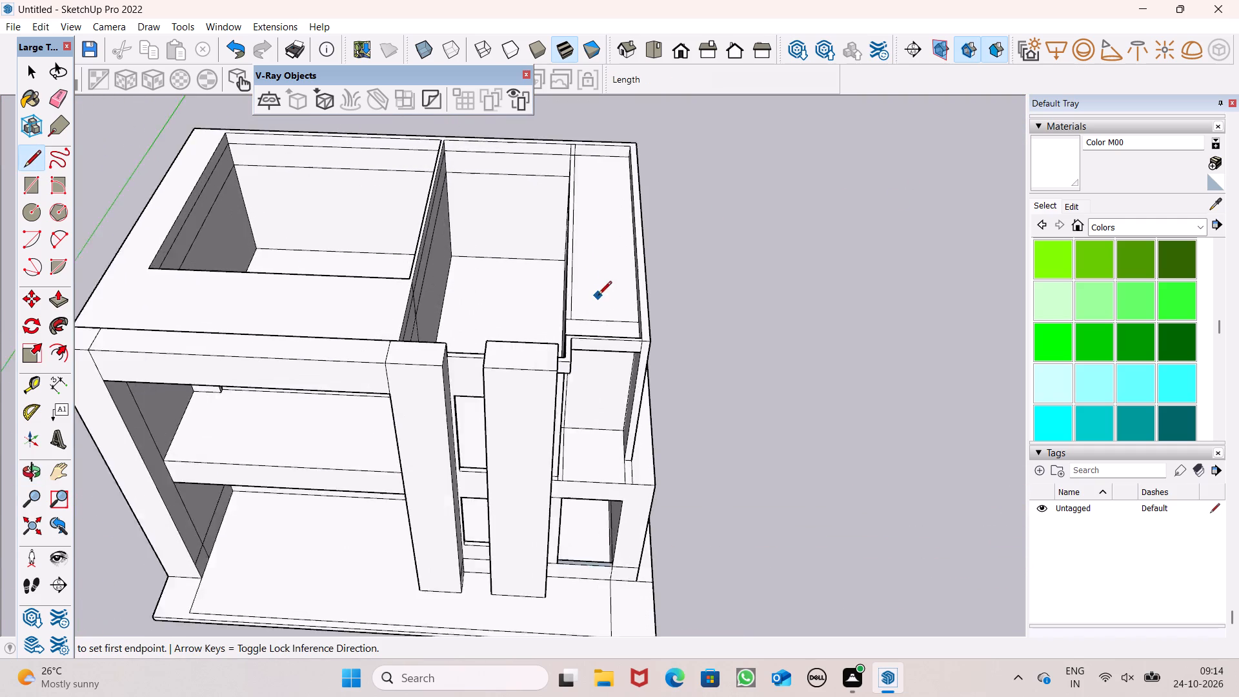
scroll(598, 296, up, 2)
scroll(660, 253, down, 4)
middle_drag(536, 328, 493, 365)
key(space)
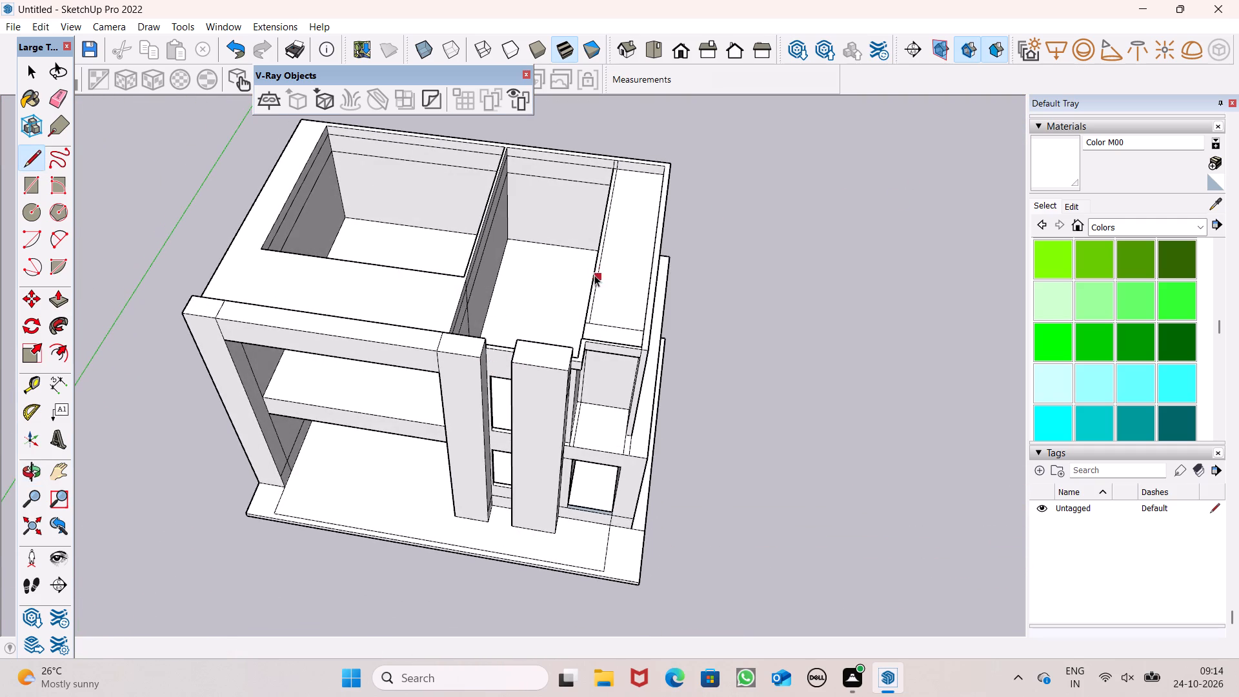
scroll(599, 261, down, 4)
middle_drag(556, 323, 612, 278)
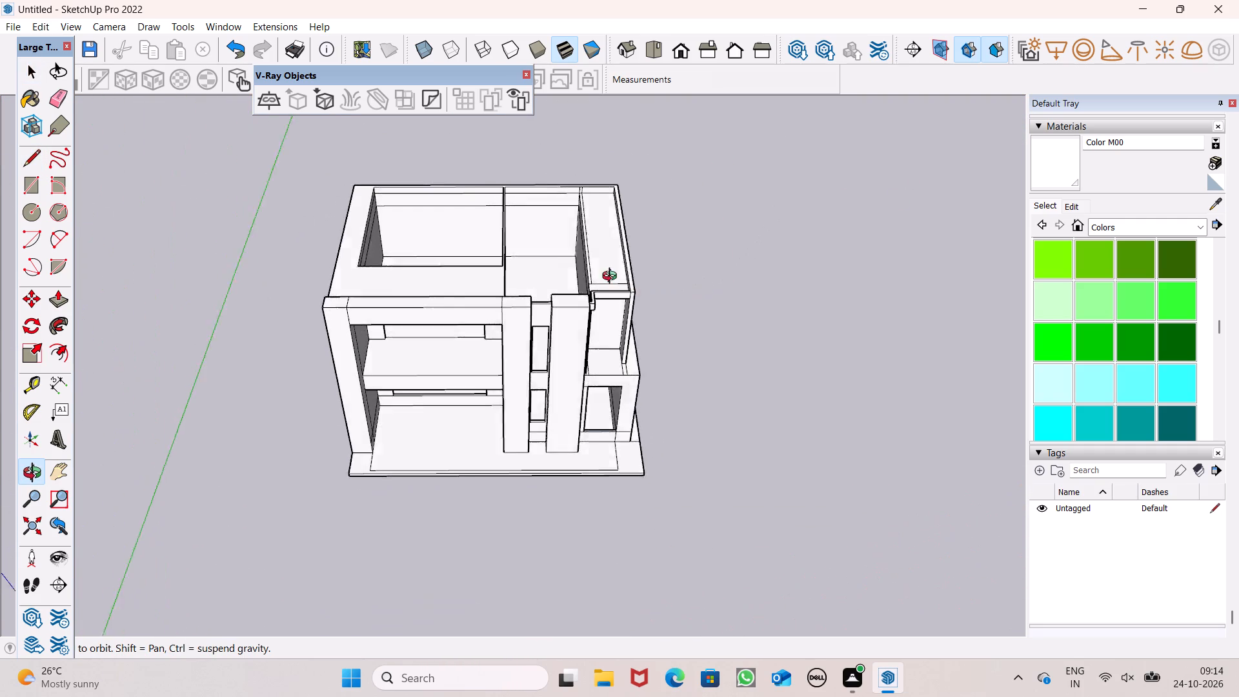
middle_drag(612, 278, 555, 257)
Push/Pull the top of the wall between the two front columns up about 1' 8" to meet the roof level.
click(66, 308)
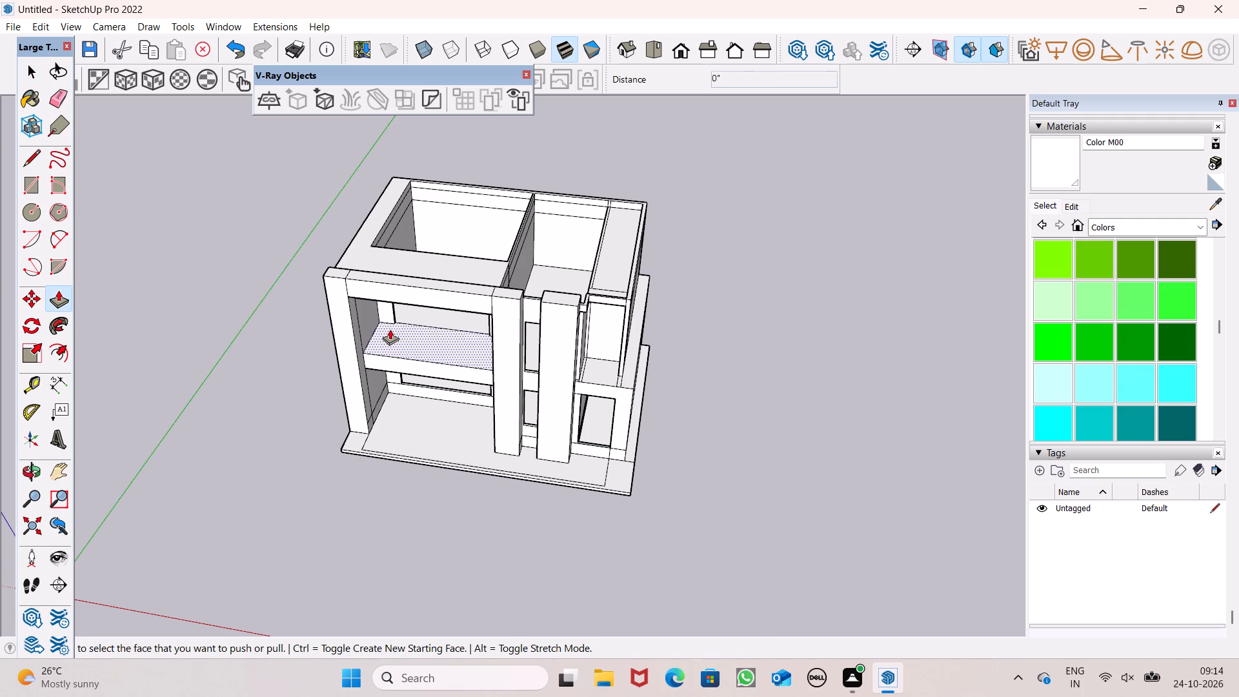
scroll(396, 329, up, 6)
scroll(649, 271, up, 12)
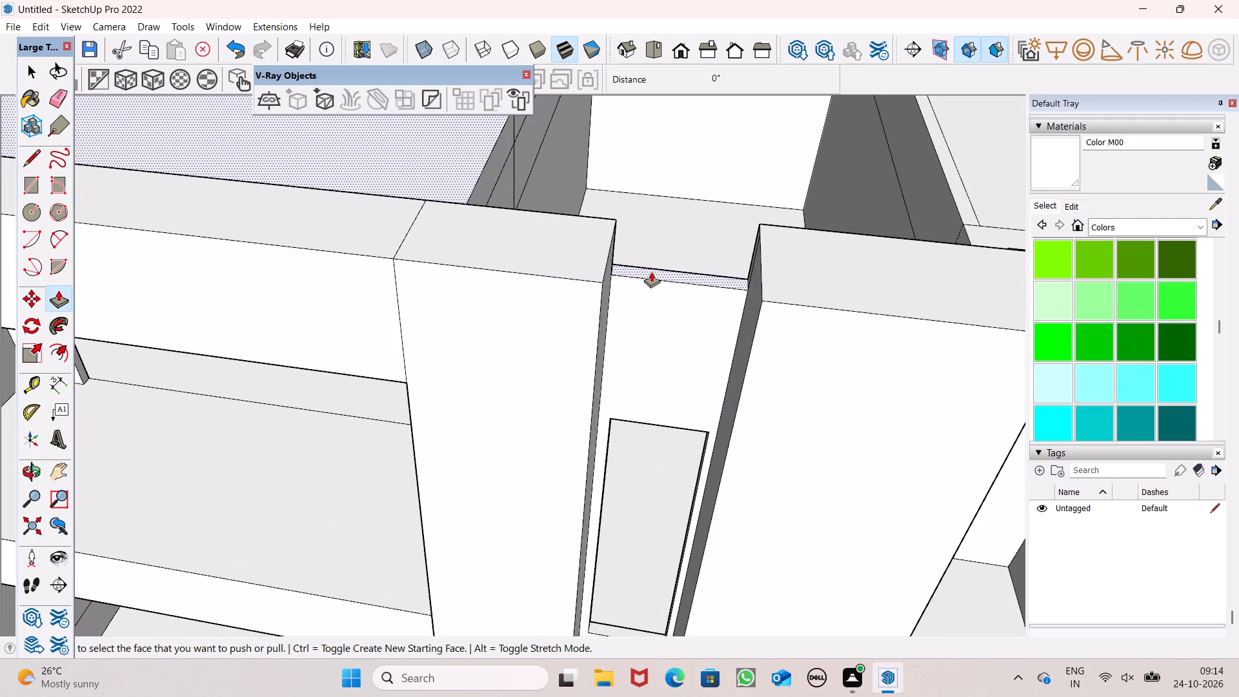
drag(644, 279, 601, 259)
click(601, 259)
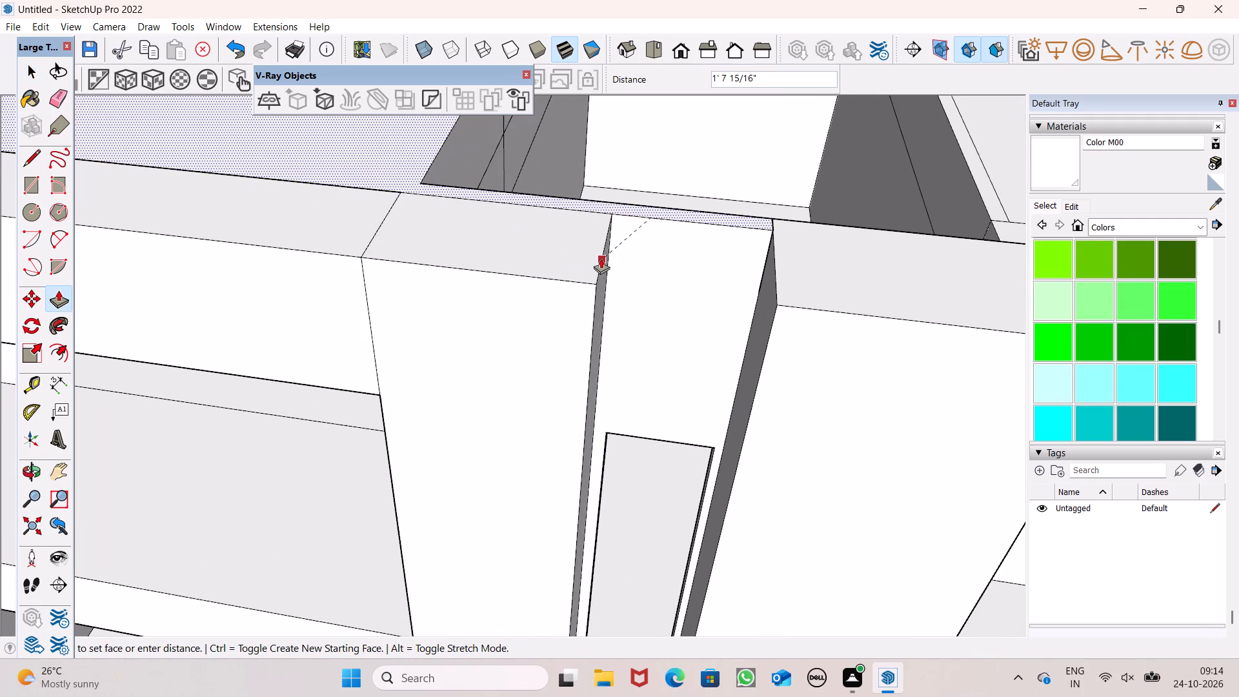
scroll(593, 250, down, 3)
key(space)
scroll(594, 253, down, 19)
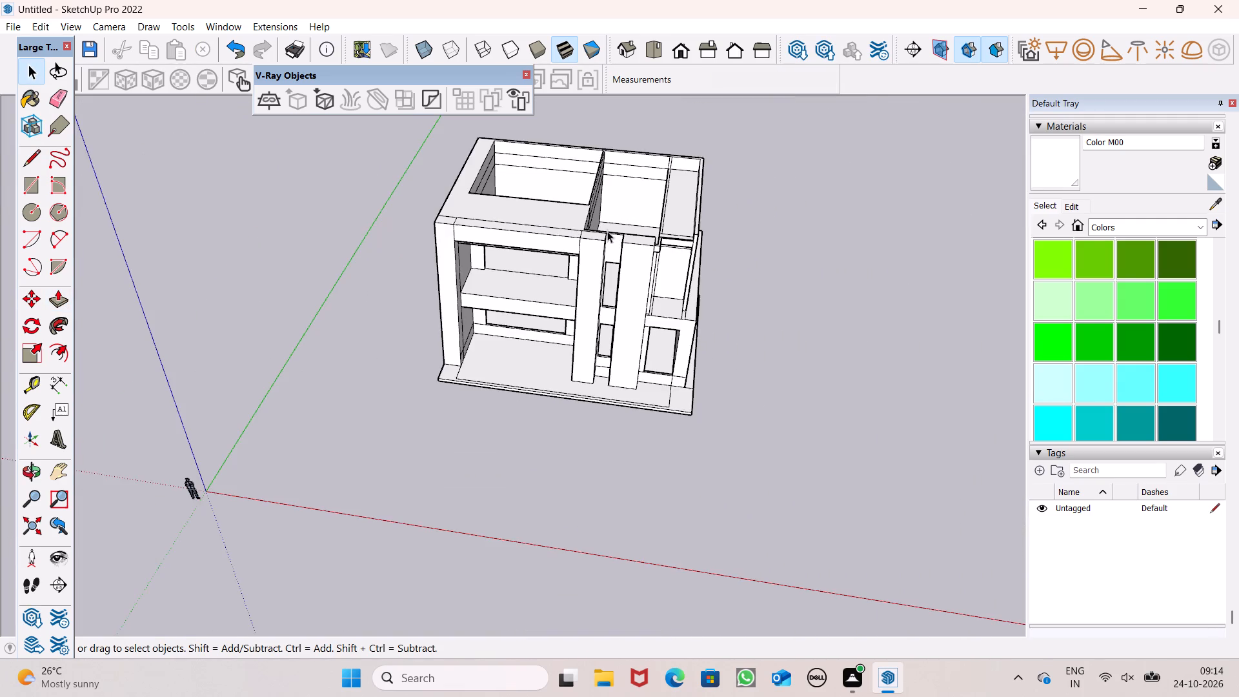
Trace a short line over the roof-level edge of the large room's opening to fill it with a roof face.
middle_drag(627, 249, 298, 307)
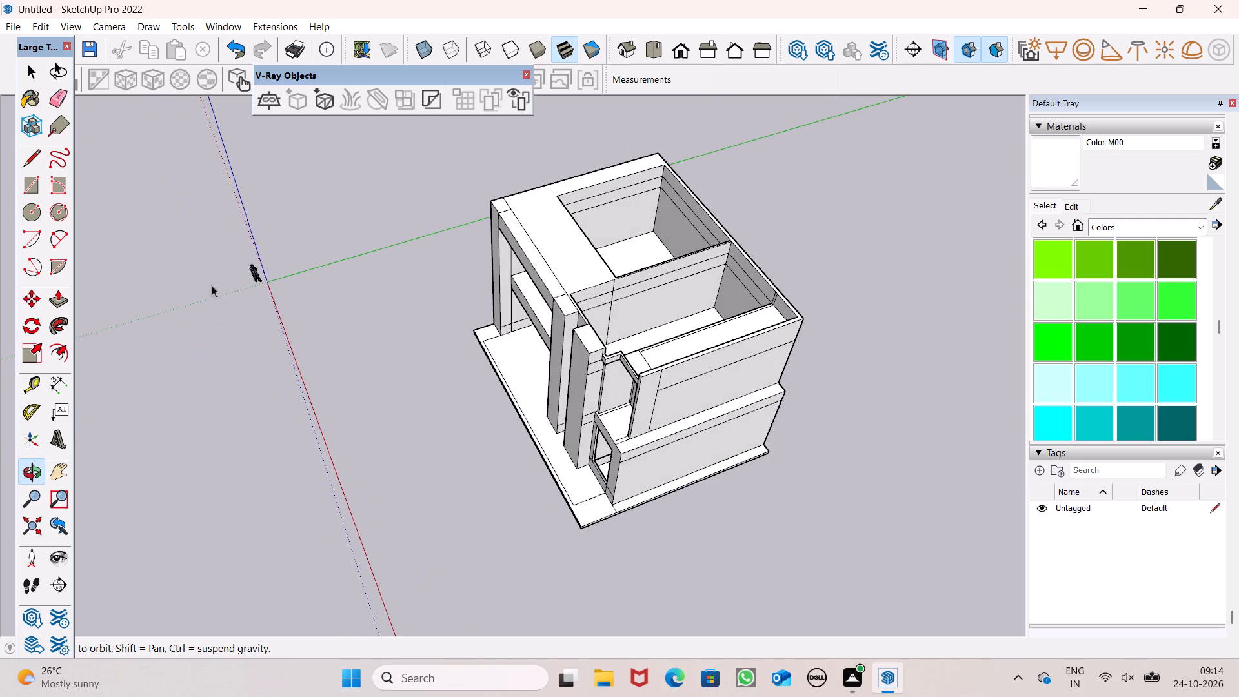
click(28, 157)
scroll(459, 194, up, 4)
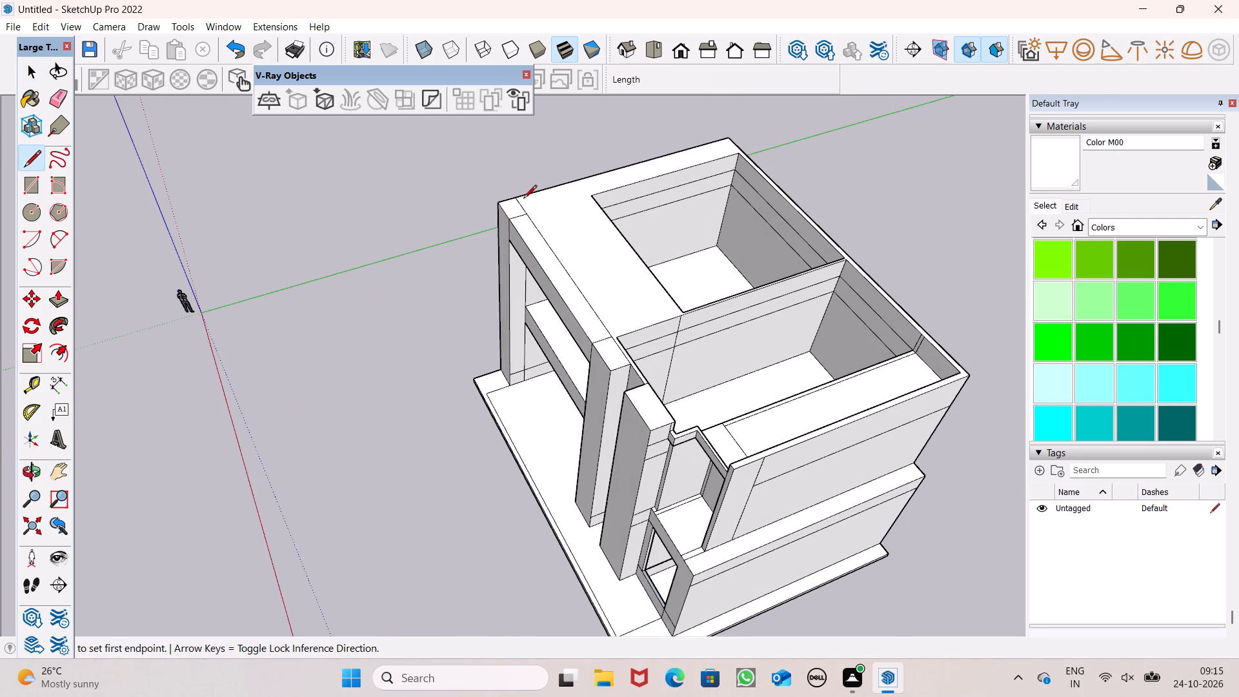
click(597, 194)
click(606, 191)
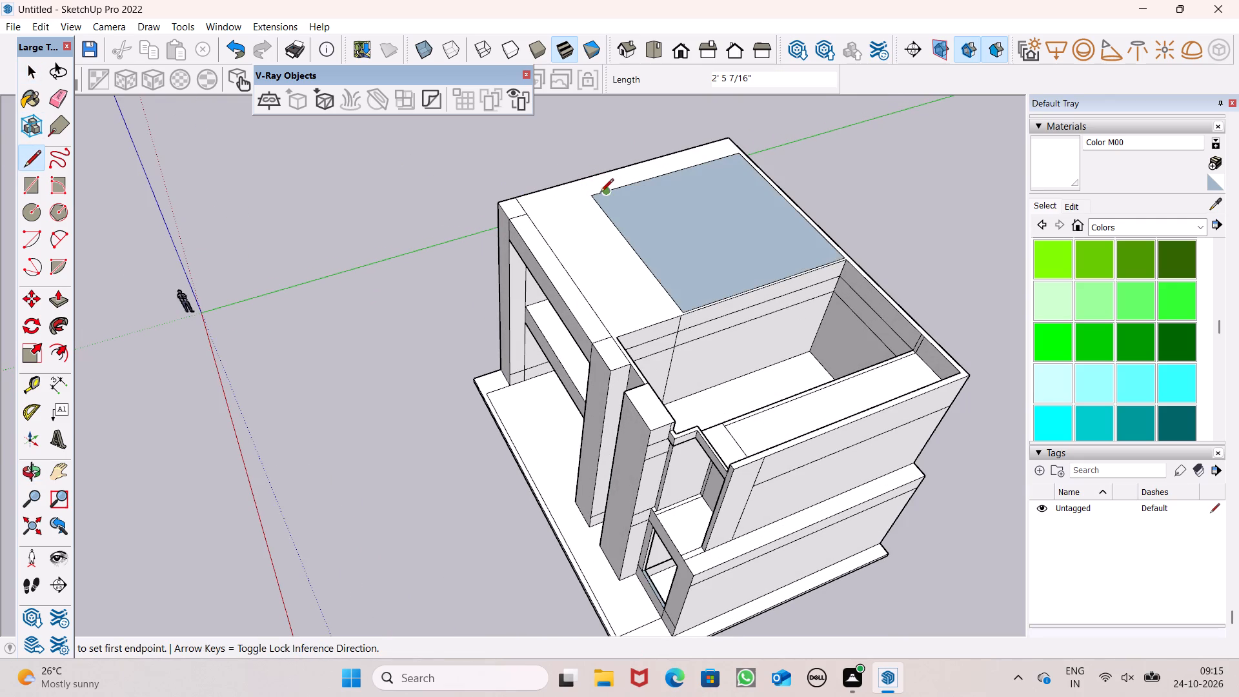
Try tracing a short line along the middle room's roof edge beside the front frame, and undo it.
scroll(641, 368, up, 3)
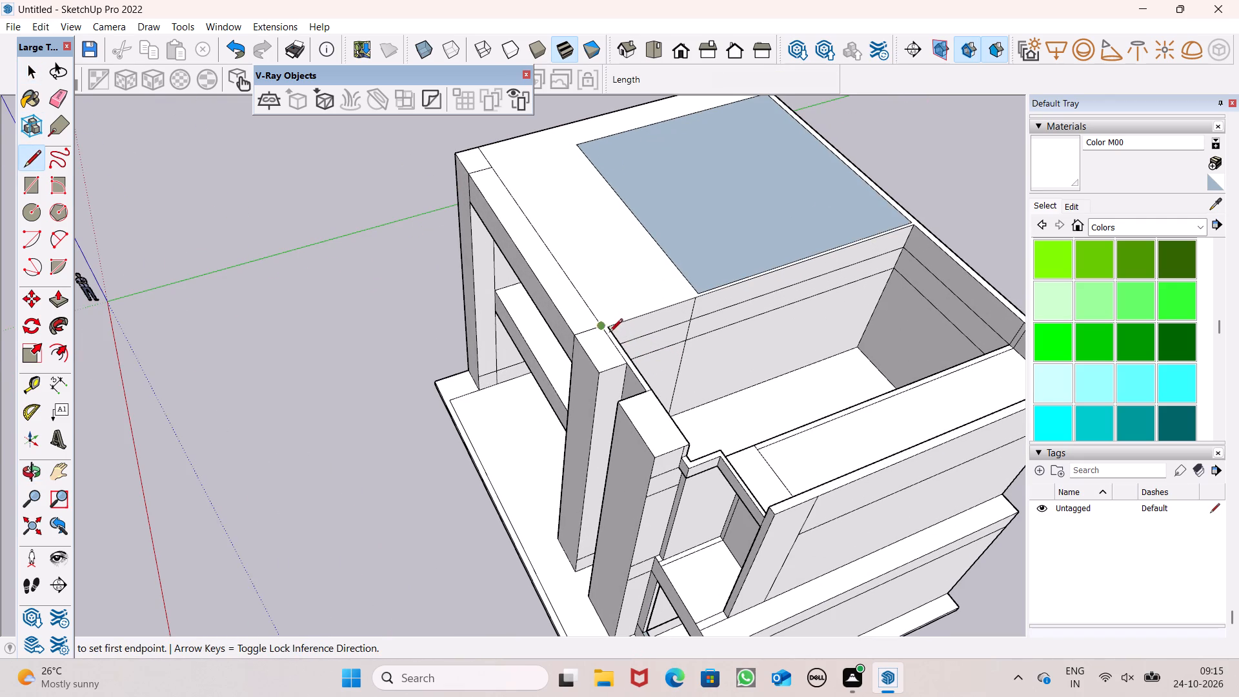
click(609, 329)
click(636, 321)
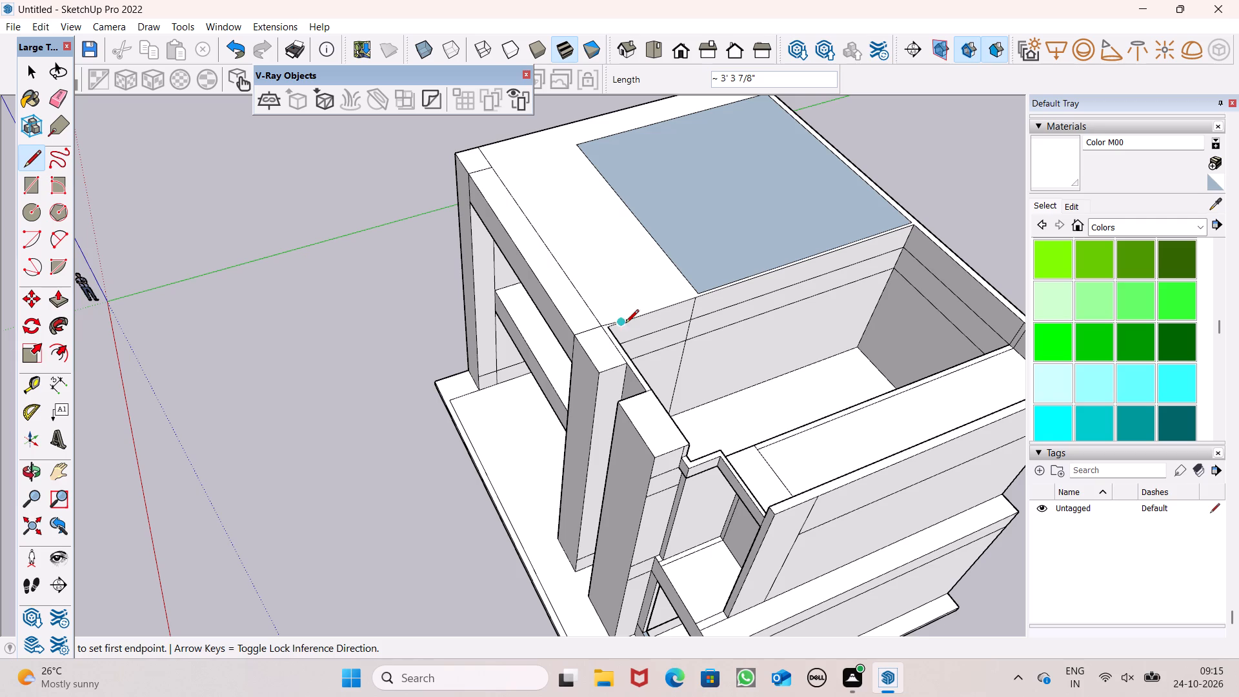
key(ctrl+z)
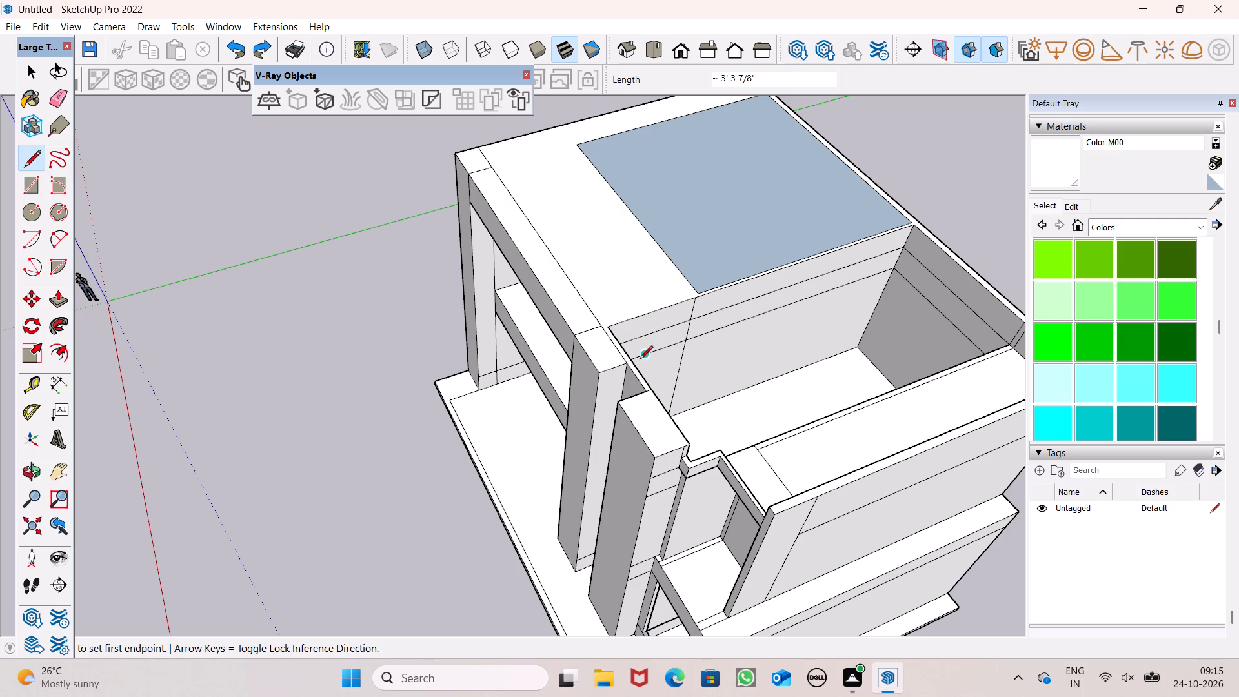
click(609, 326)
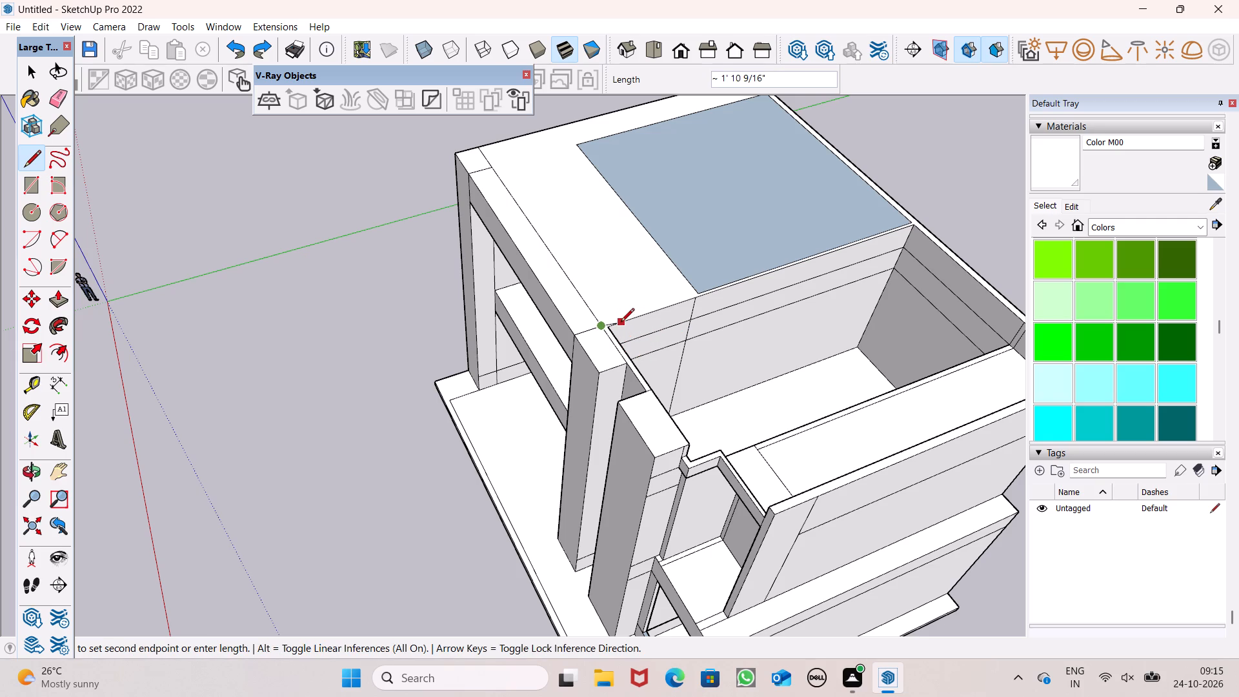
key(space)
Trace short lines over the top edge and the upper band line of the partition wall between the large and middle rooms.
middle_drag(637, 343, 486, 335)
scroll(461, 330, up, 1)
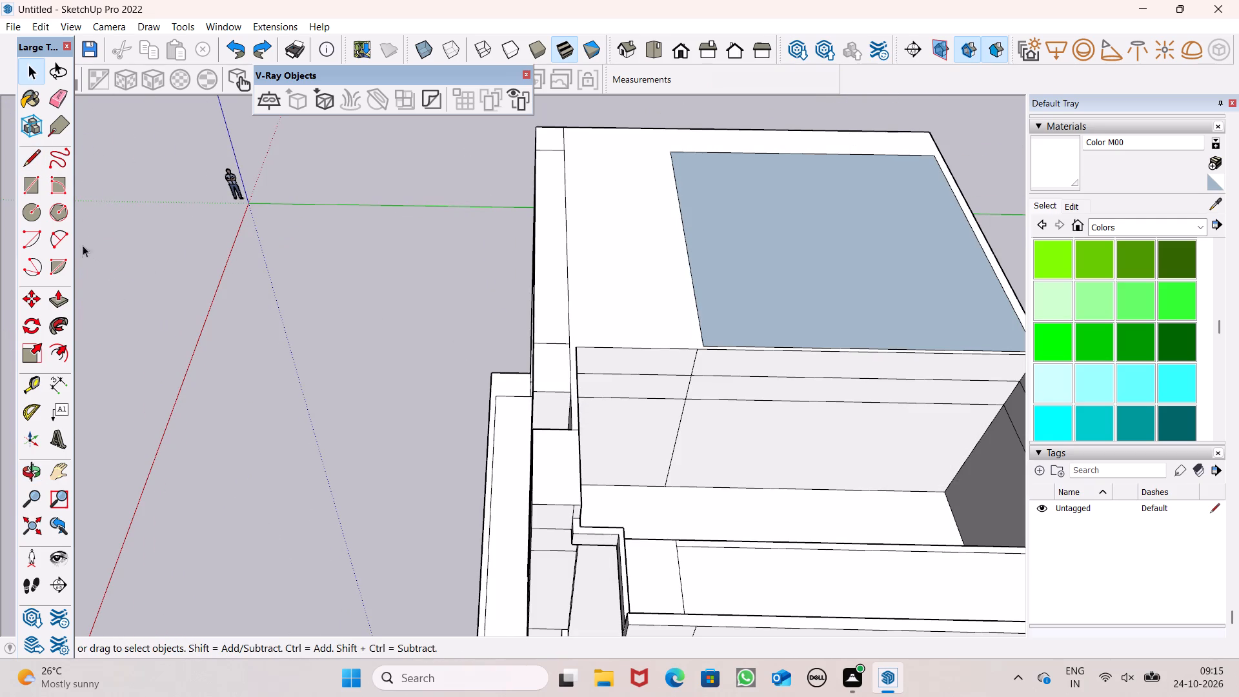
click(28, 157)
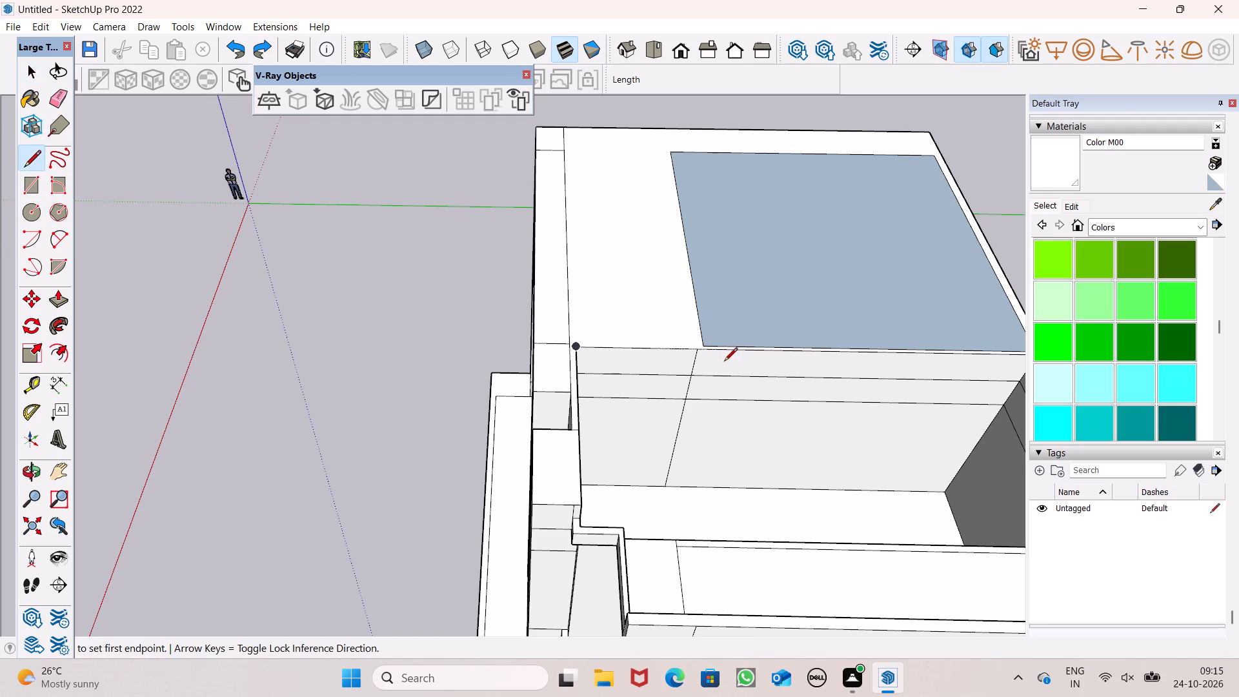
click(709, 351)
click(718, 350)
scroll(667, 327, down, 2)
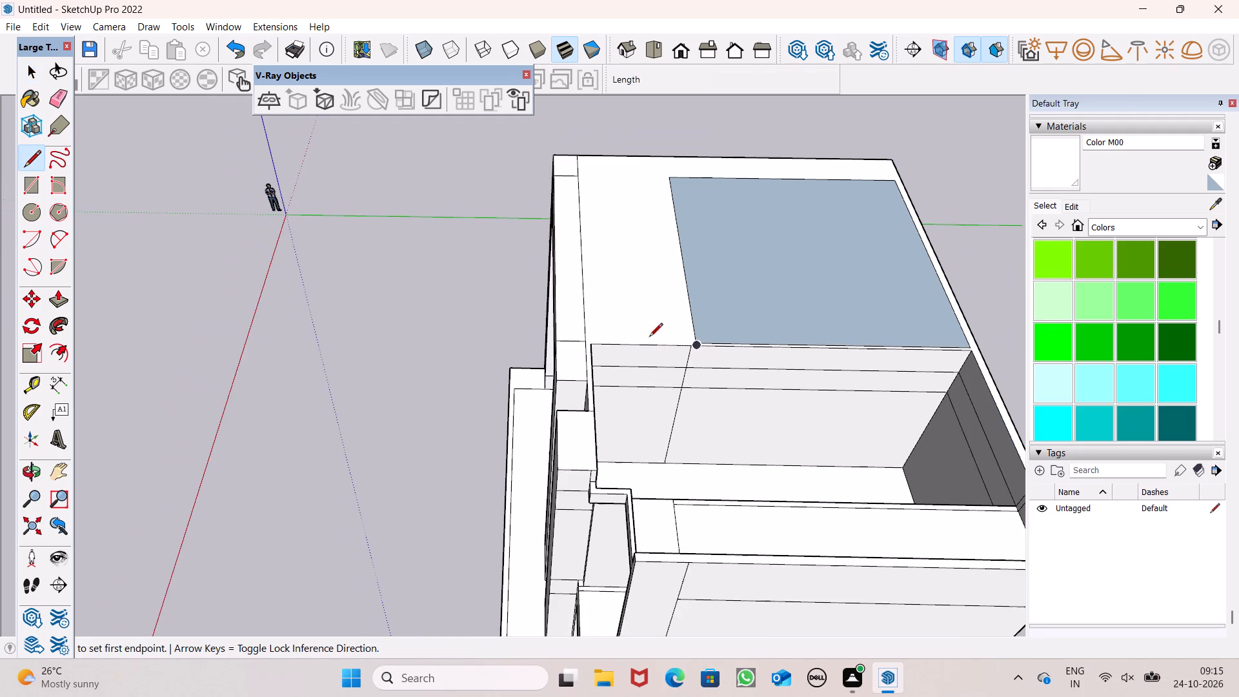
scroll(674, 389, up, 3)
click(690, 359)
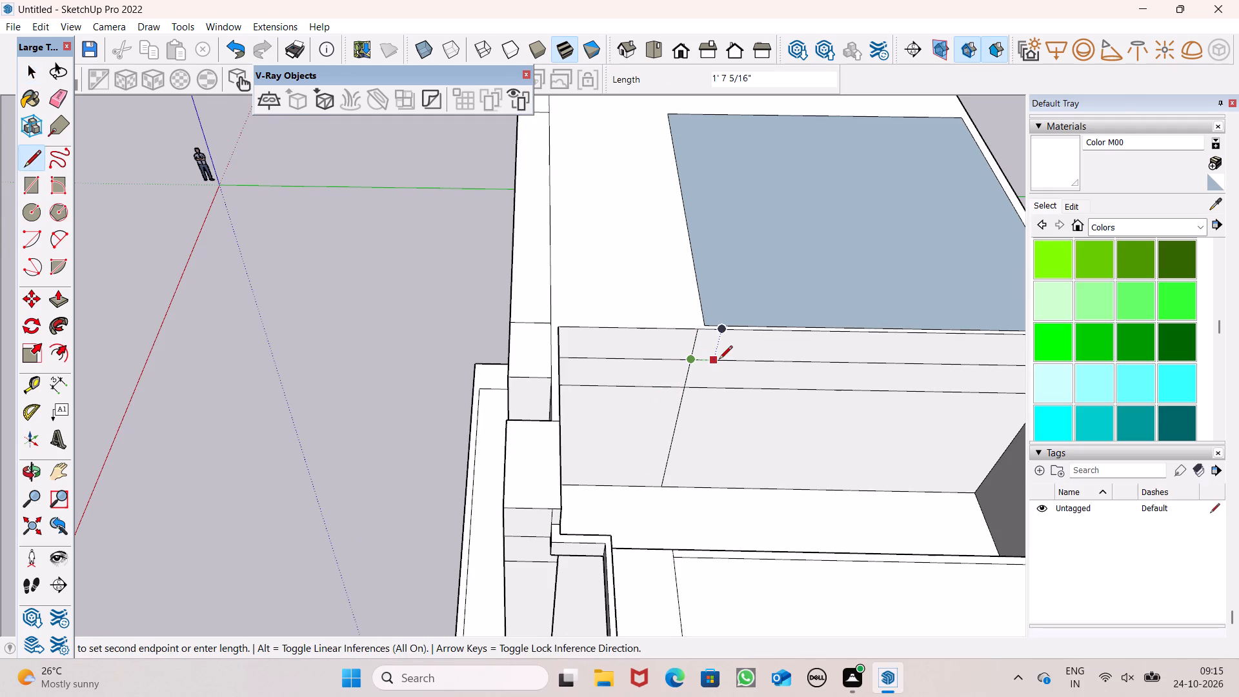
click(719, 360)
key(space)
Erase the vertical line on the inner face of the middle room's front wall.
scroll(721, 331, down, 2)
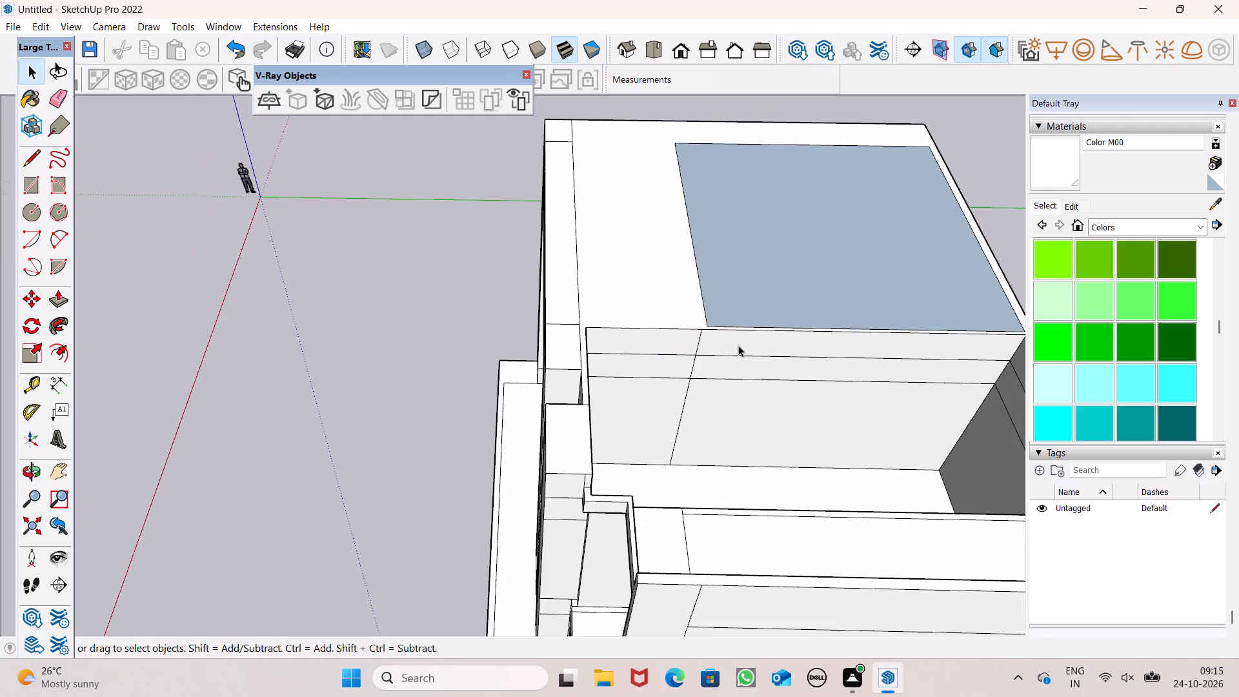
middle_drag(788, 372, 553, 320)
scroll(716, 312, down, 5)
middle_drag(712, 343, 579, 340)
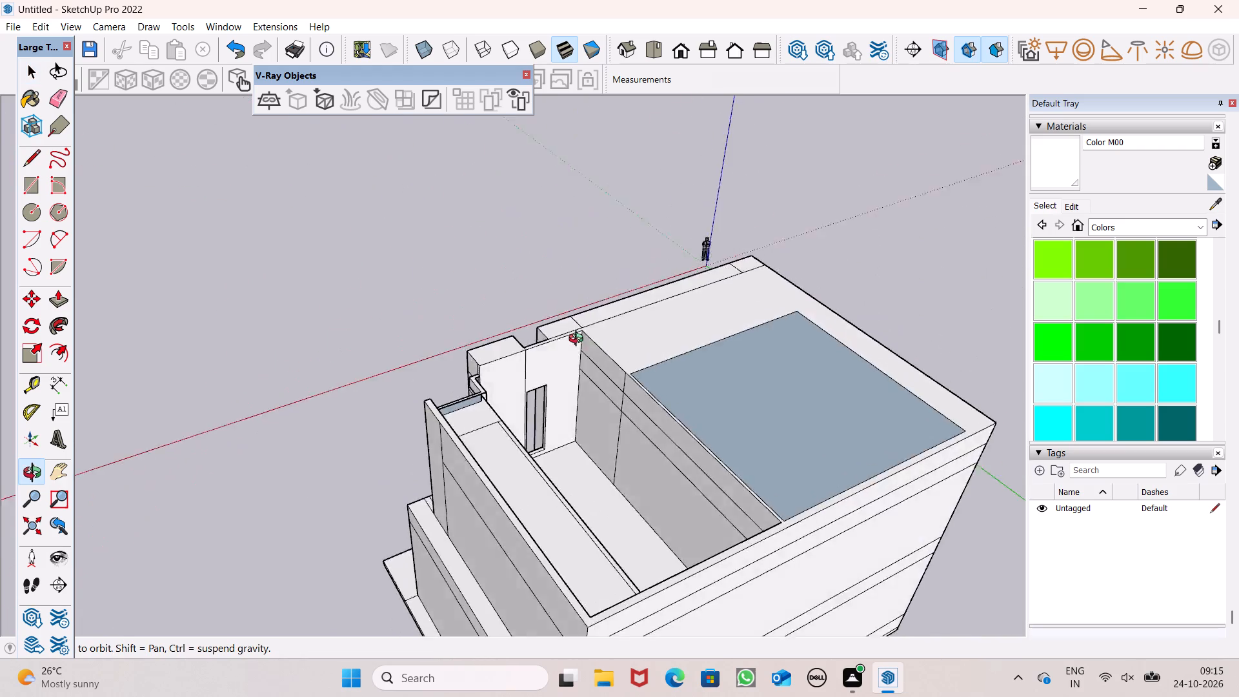
middle_drag(579, 340, 417, 296)
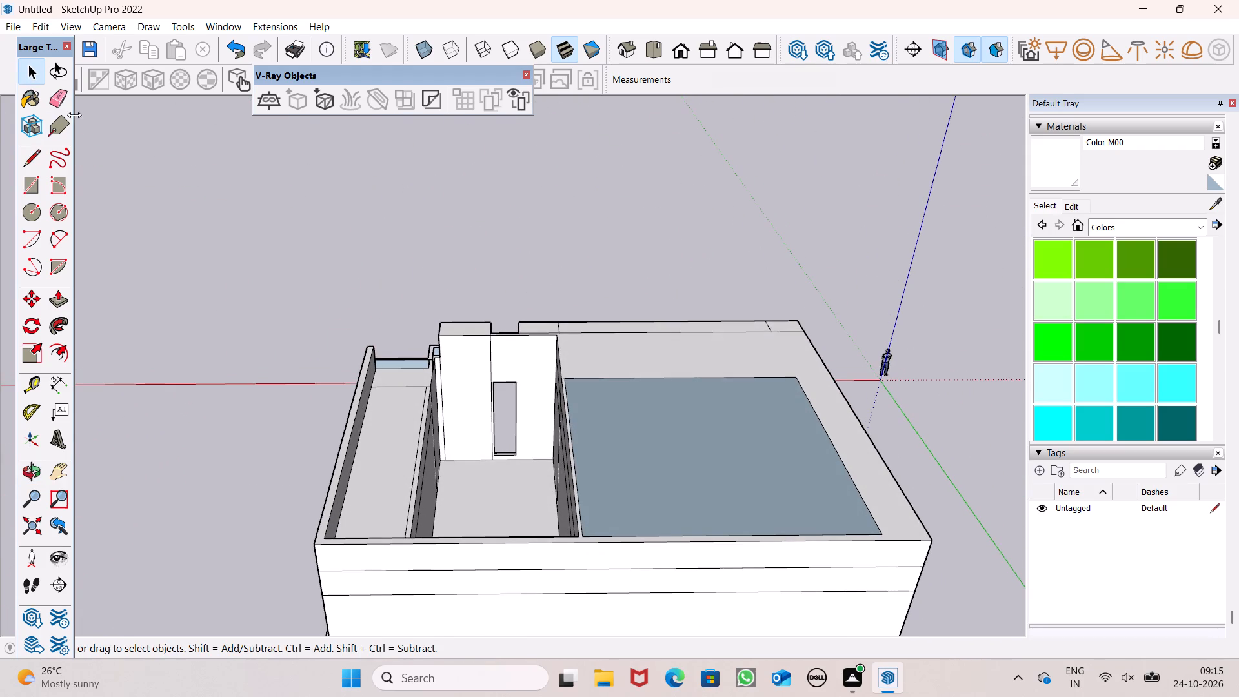
click(66, 110)
scroll(610, 323, down, 4)
scroll(487, 370, up, 6)
drag(549, 346, 563, 341)
click(565, 341)
scroll(716, 309, down, 4)
middle_drag(674, 343, 655, 350)
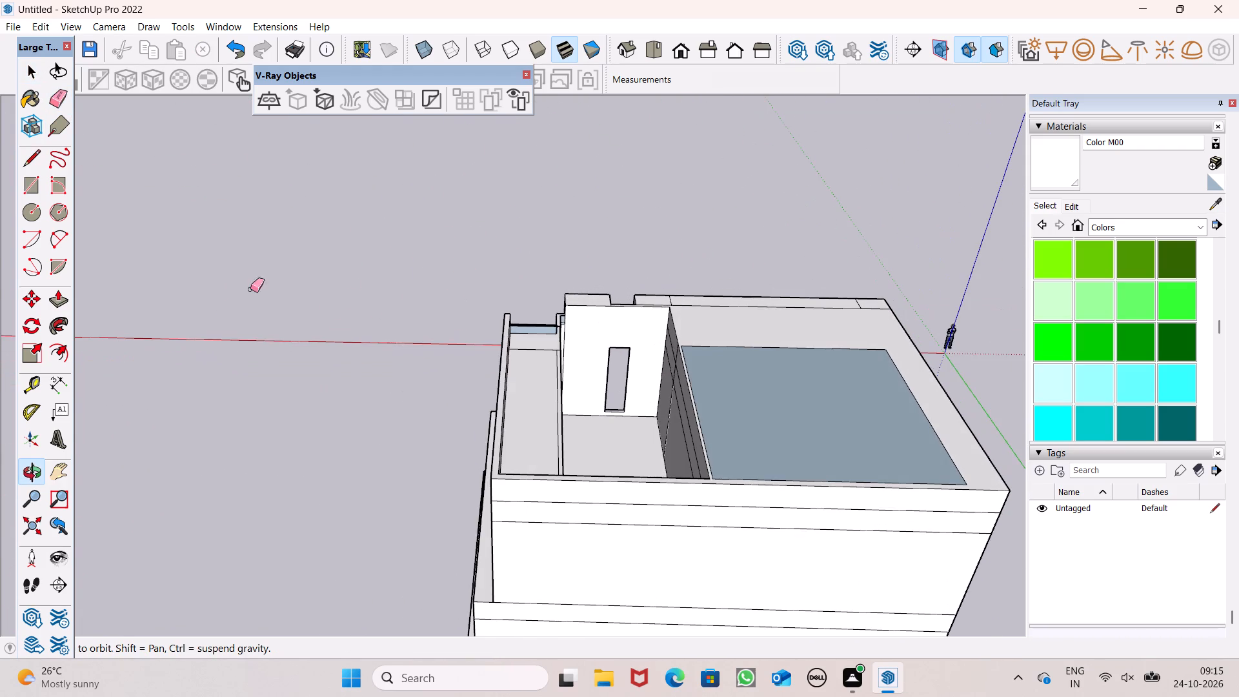
Draw a line about 14' 5" long across the inner face of the middle room's front wall to fill its roof face.
click(25, 157)
scroll(652, 291, down, 4)
middle_drag(644, 358, 489, 359)
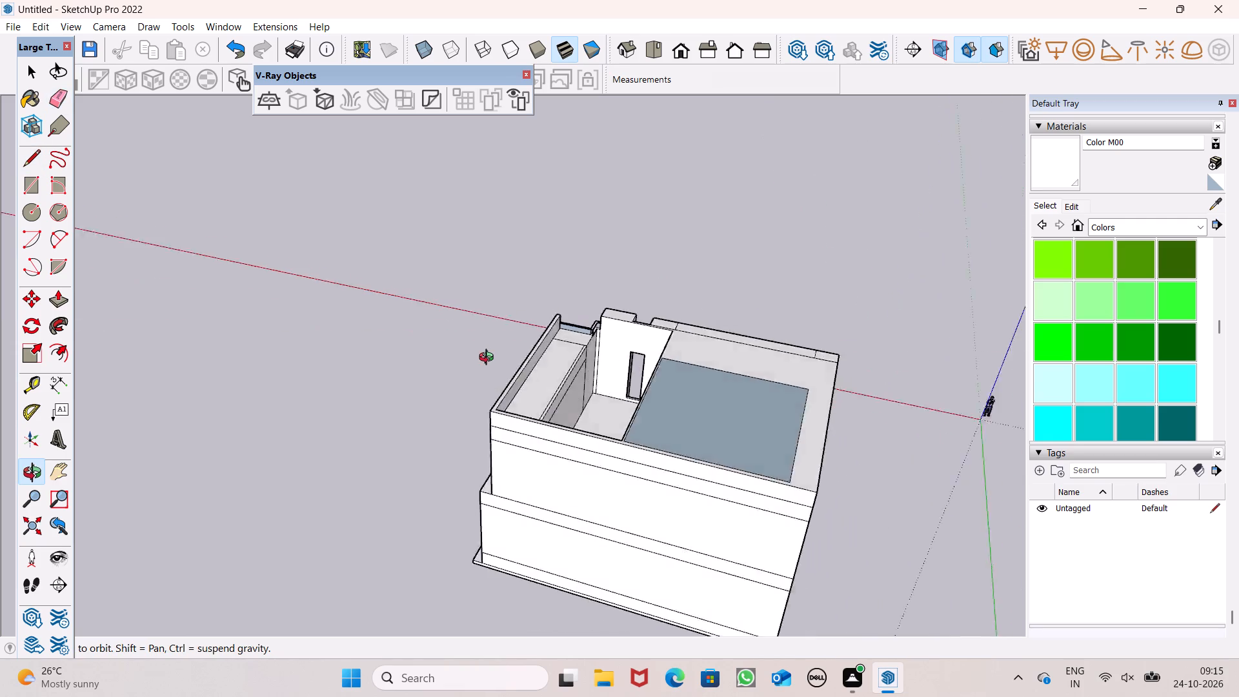
middle_drag(489, 359, 674, 339)
scroll(636, 327, up, 7)
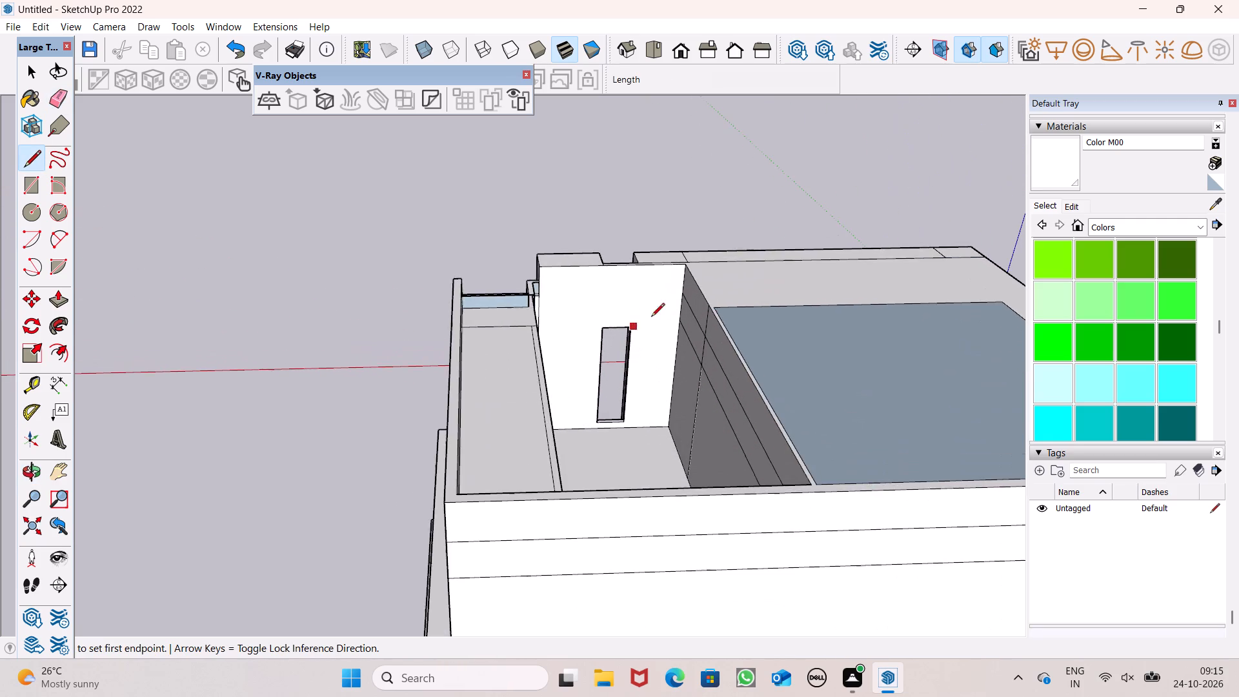
scroll(666, 312, up, 7)
drag(693, 280, 687, 282)
scroll(639, 273, down, 6)
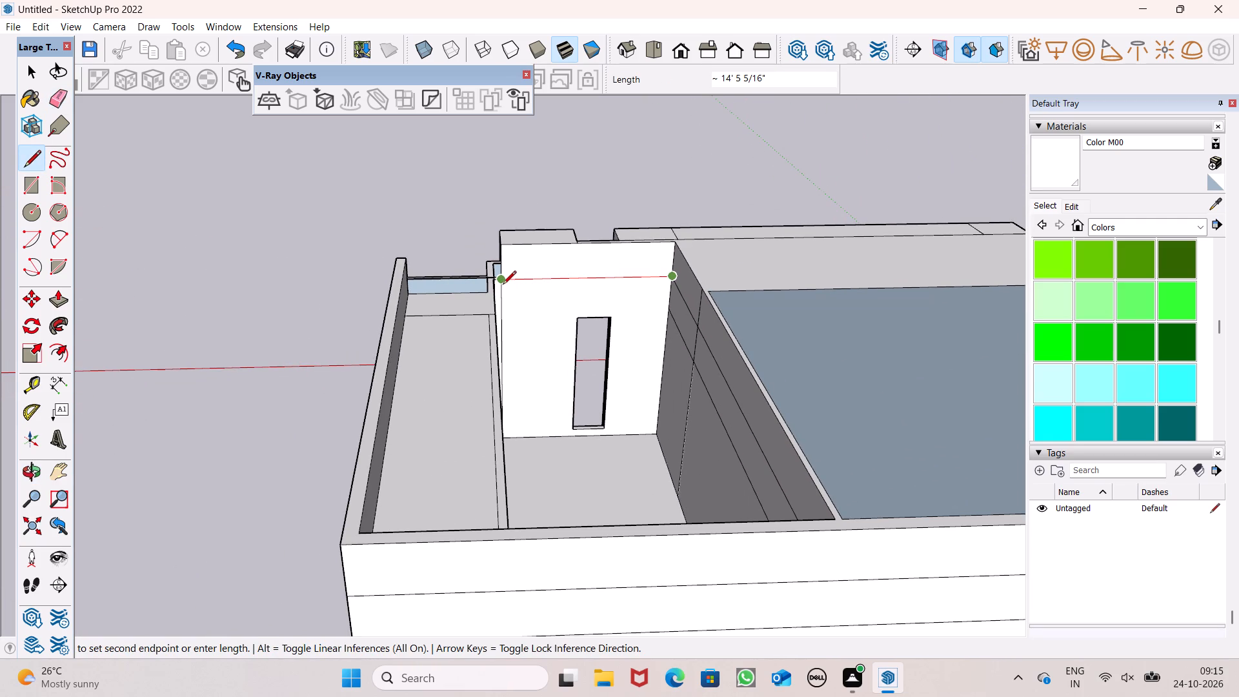
click(501, 285)
Examine the new roof faces and the parapet edges from the rear, the side and above.
scroll(625, 307, down, 4)
scroll(641, 336, up, 1)
middle_drag(641, 338, 649, 364)
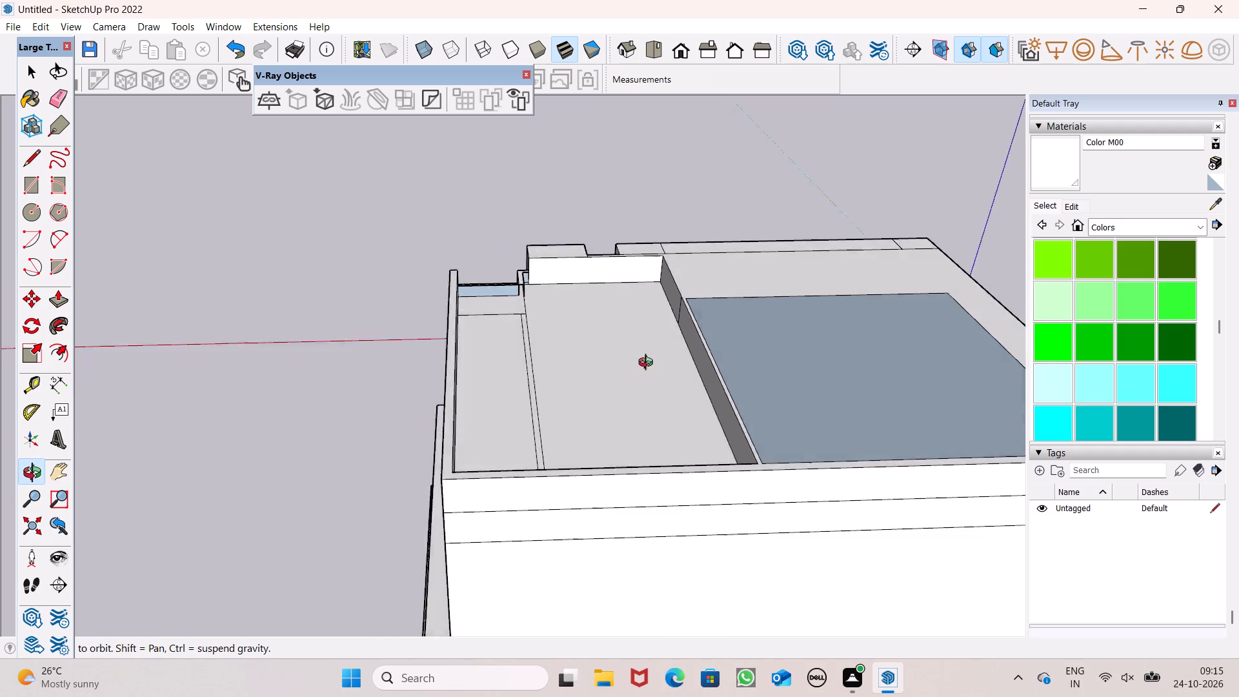
middle_drag(649, 364, 619, 430)
key(space)
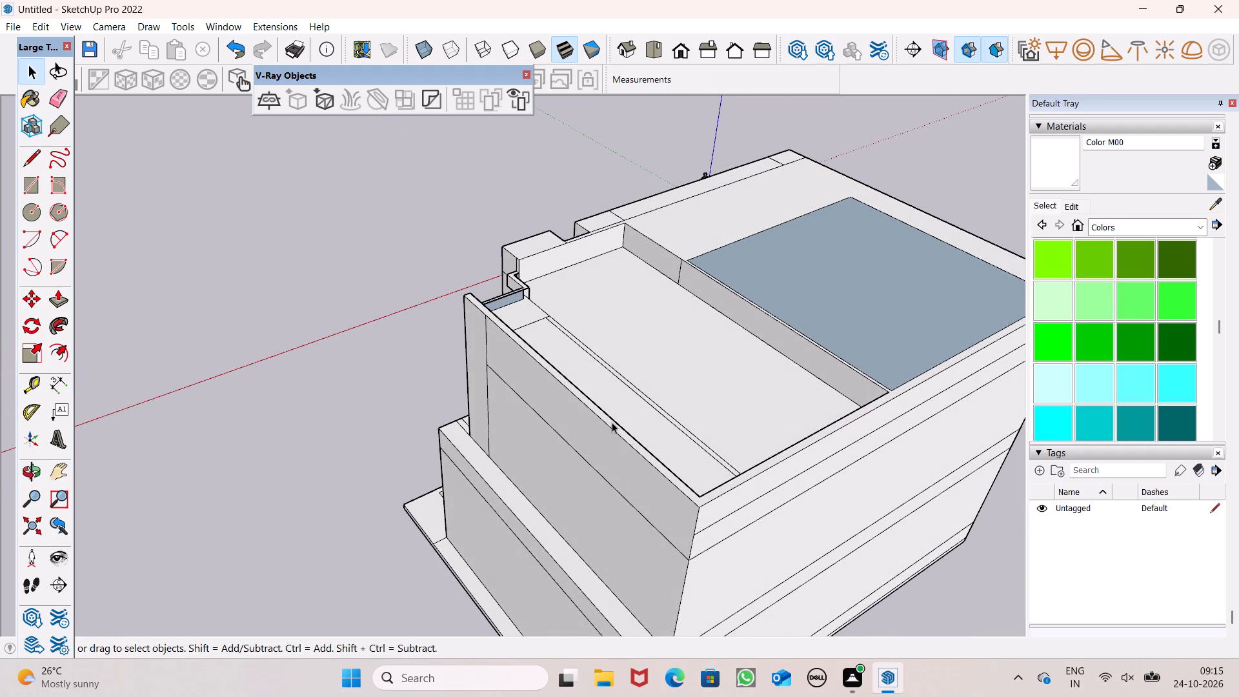
scroll(648, 370, down, 4)
middle_drag(572, 392, 986, 359)
scroll(970, 380, up, 1)
scroll(621, 339, down, 3)
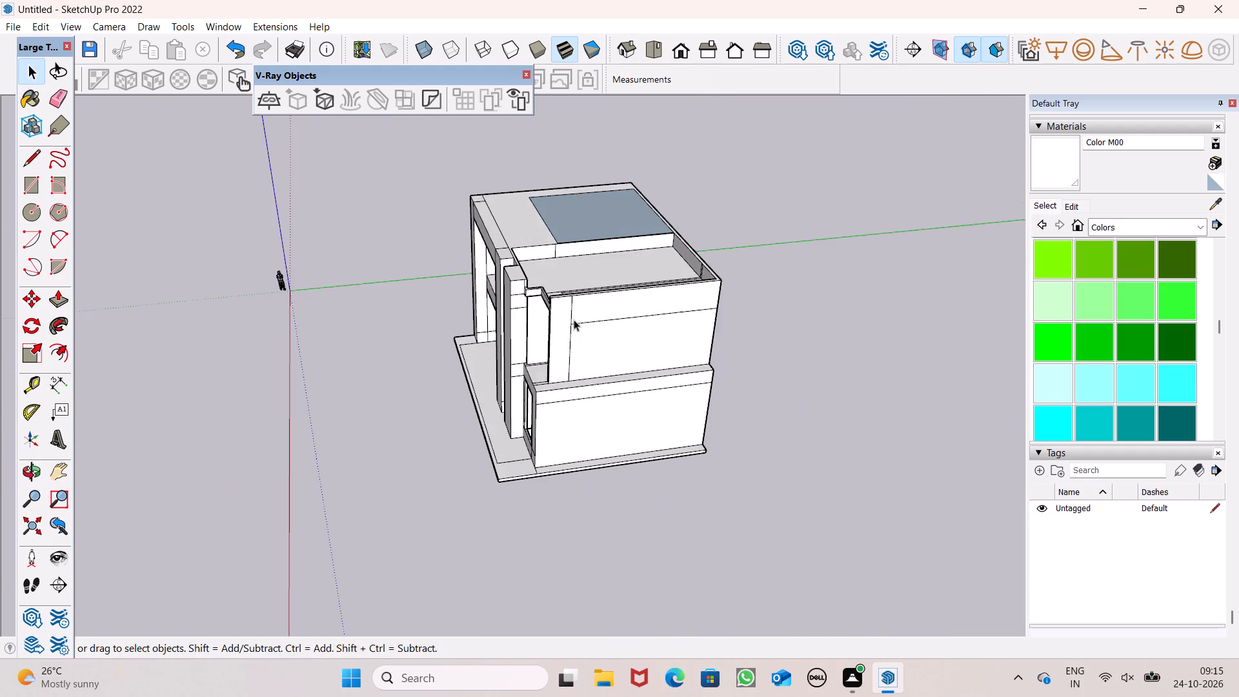
middle_drag(574, 319, 940, 362)
middle_drag(752, 265, 197, 348)
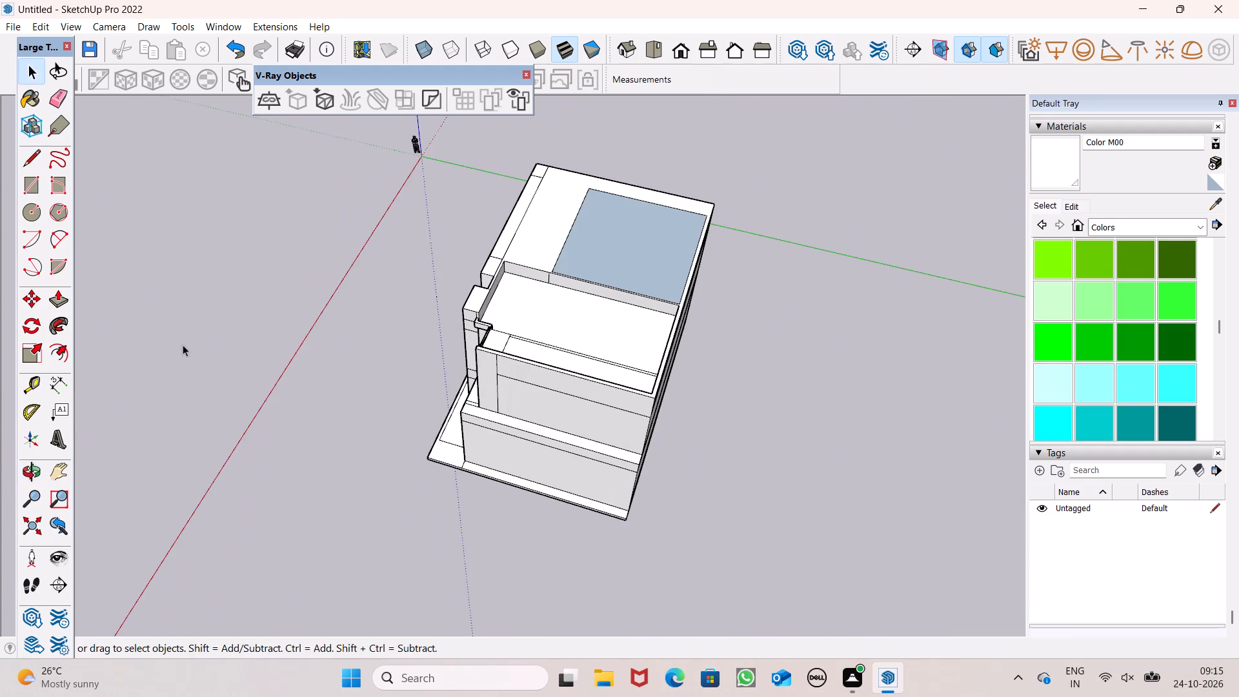
Draw a short line along the inner top edge of the middle room's front wall, beside the front pillar.
middle_drag(387, 333, 291, 363)
scroll(279, 350, up, 1)
drag(28, 154, 28, 154)
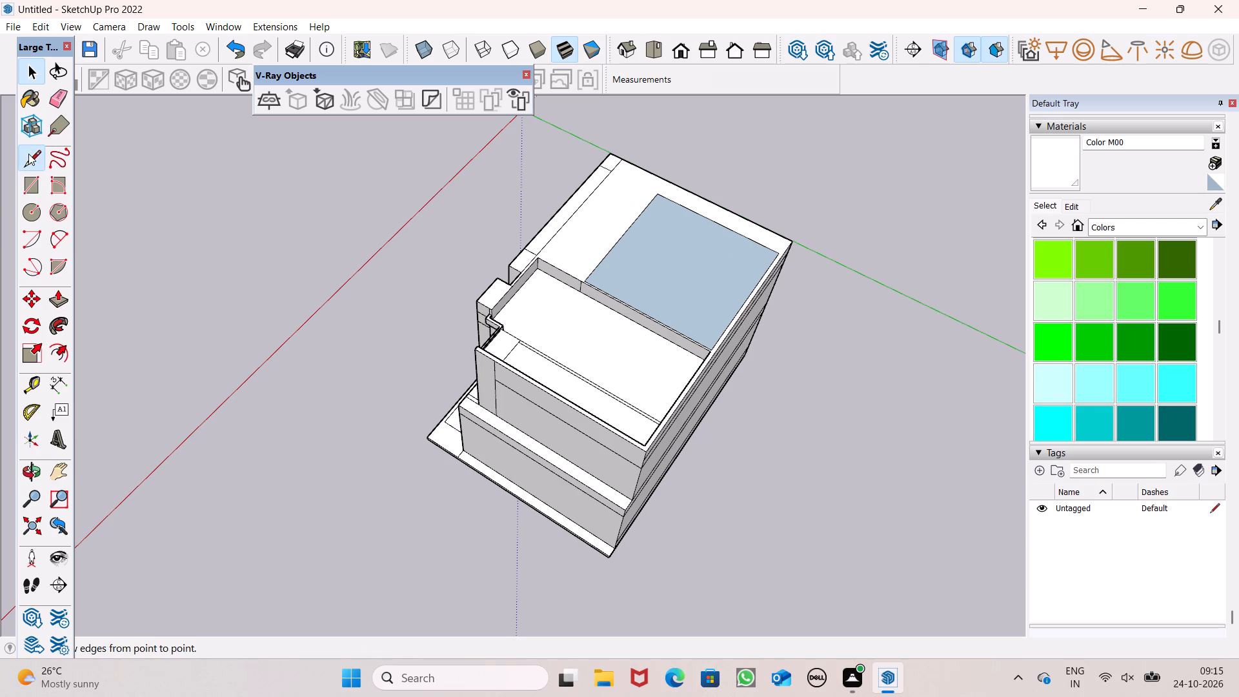
drag(28, 154, 41, 163)
scroll(461, 243, up, 6)
middle_drag(472, 262, 489, 282)
scroll(550, 318, up, 6)
click(556, 314)
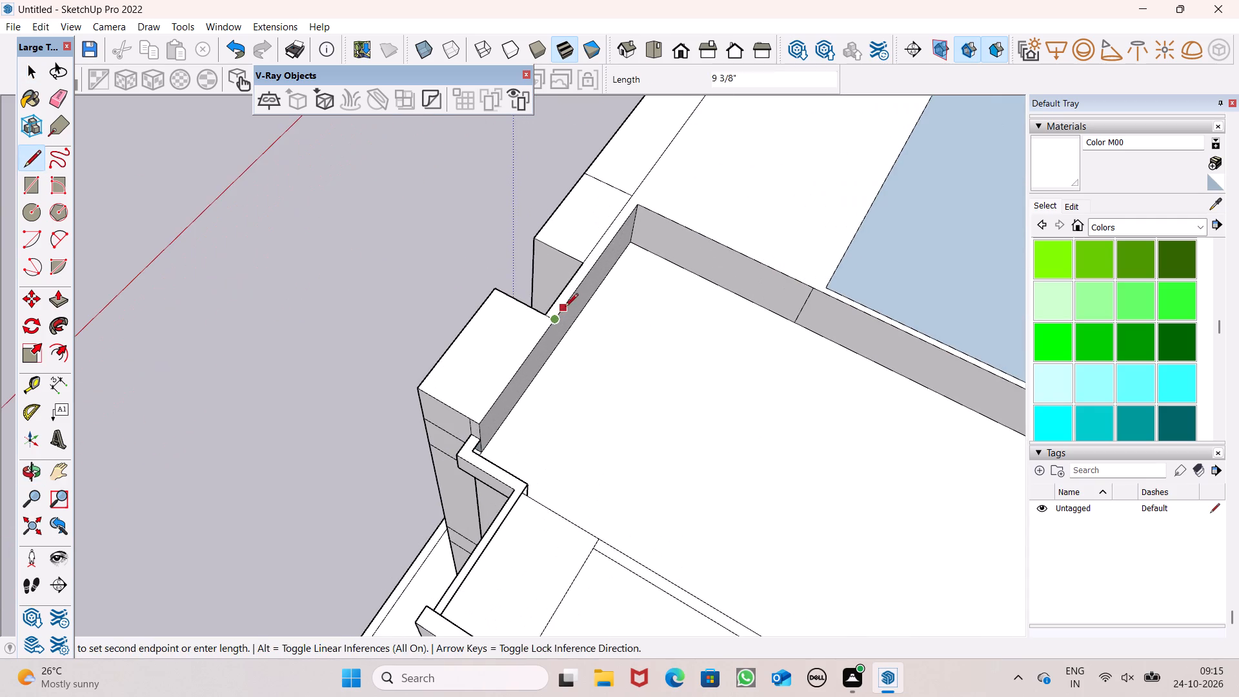
click(567, 304)
key(space)
Draw a roof rectangle about 35' 8" by 11' 10" over the middle room, starting from the partition wall's front corner.
scroll(567, 256, down, 12)
middle_drag(630, 310, 623, 325)
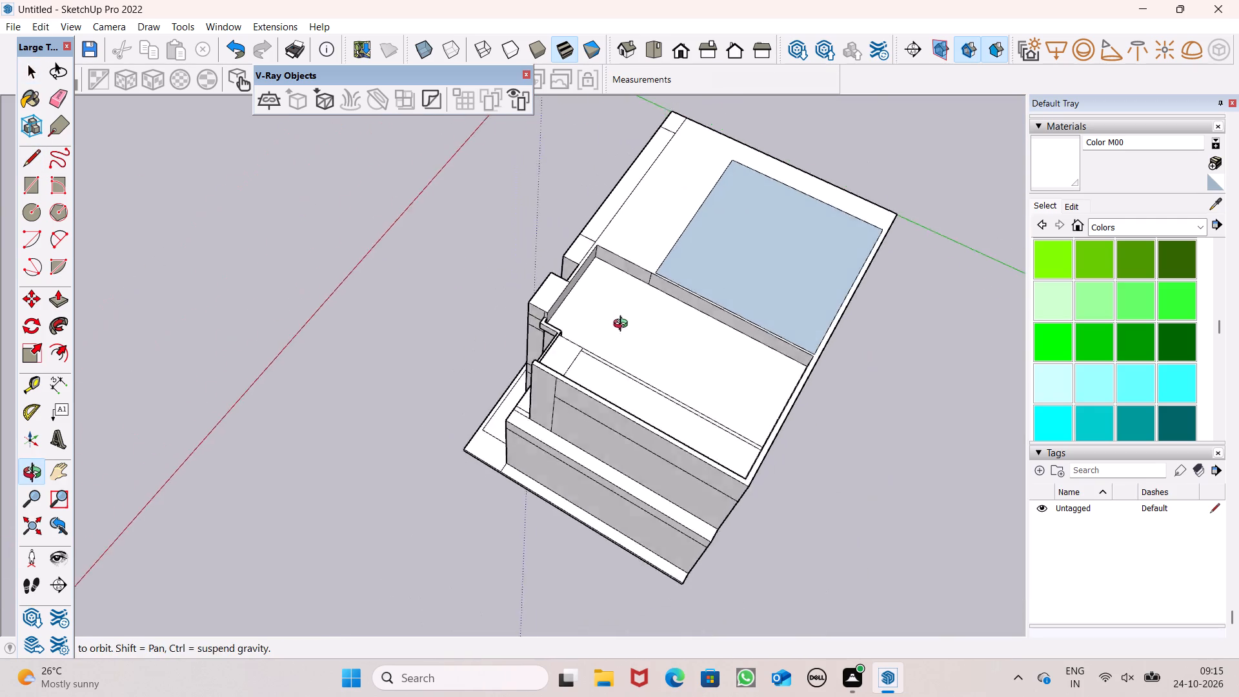
middle_drag(623, 325, 321, 309)
scroll(321, 314, up, 1)
scroll(725, 273, down, 5)
middle_click(631, 306)
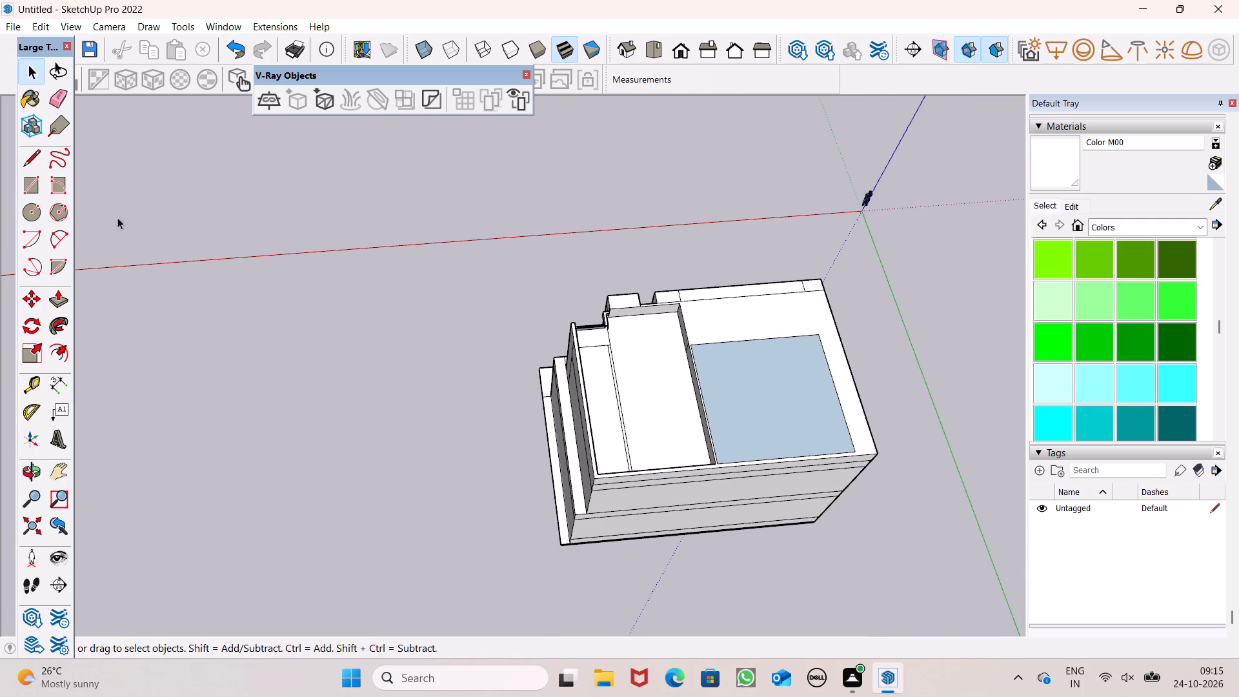
click(30, 196)
scroll(585, 369, up, 6)
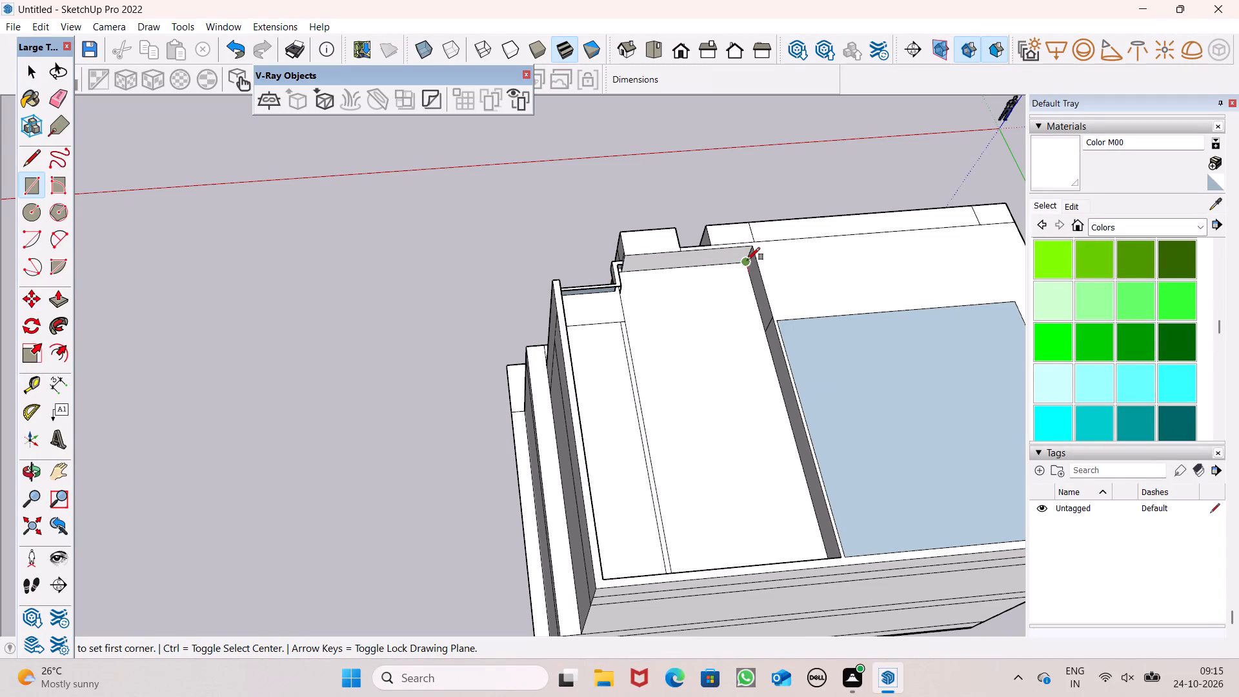
click(754, 243)
middle_drag(632, 274, 632, 274)
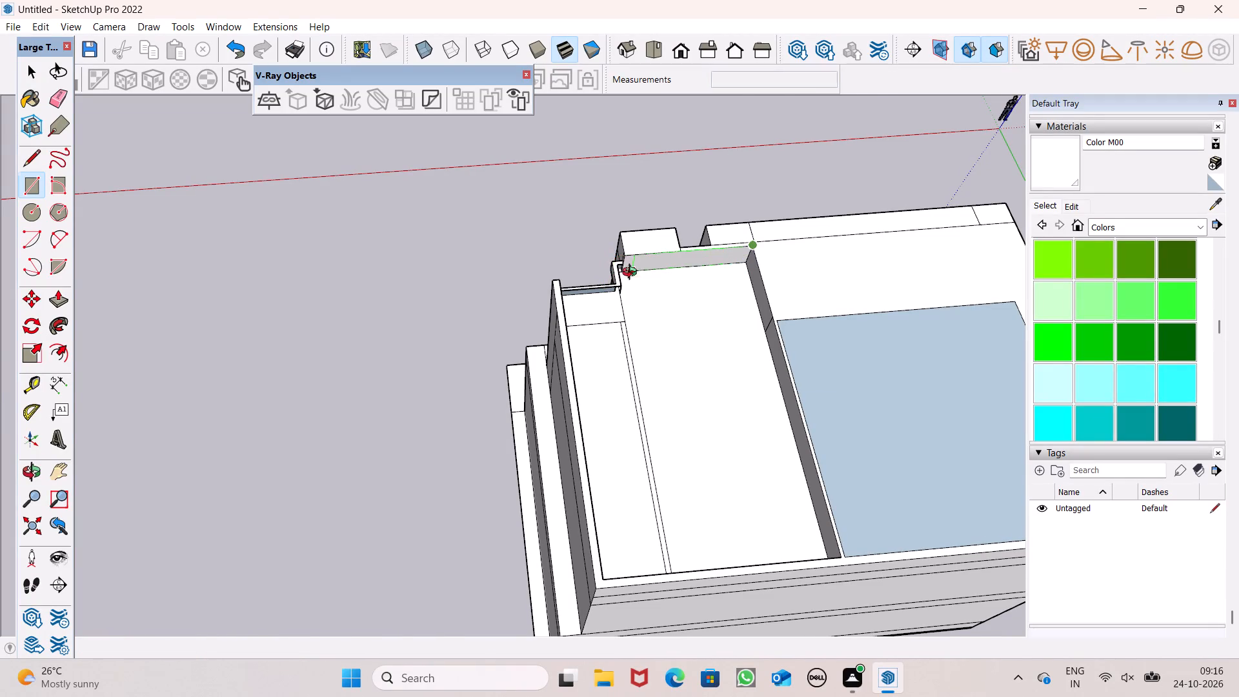
middle_drag(632, 274, 829, 190)
scroll(829, 186, up, 1)
scroll(623, 163, up, 6)
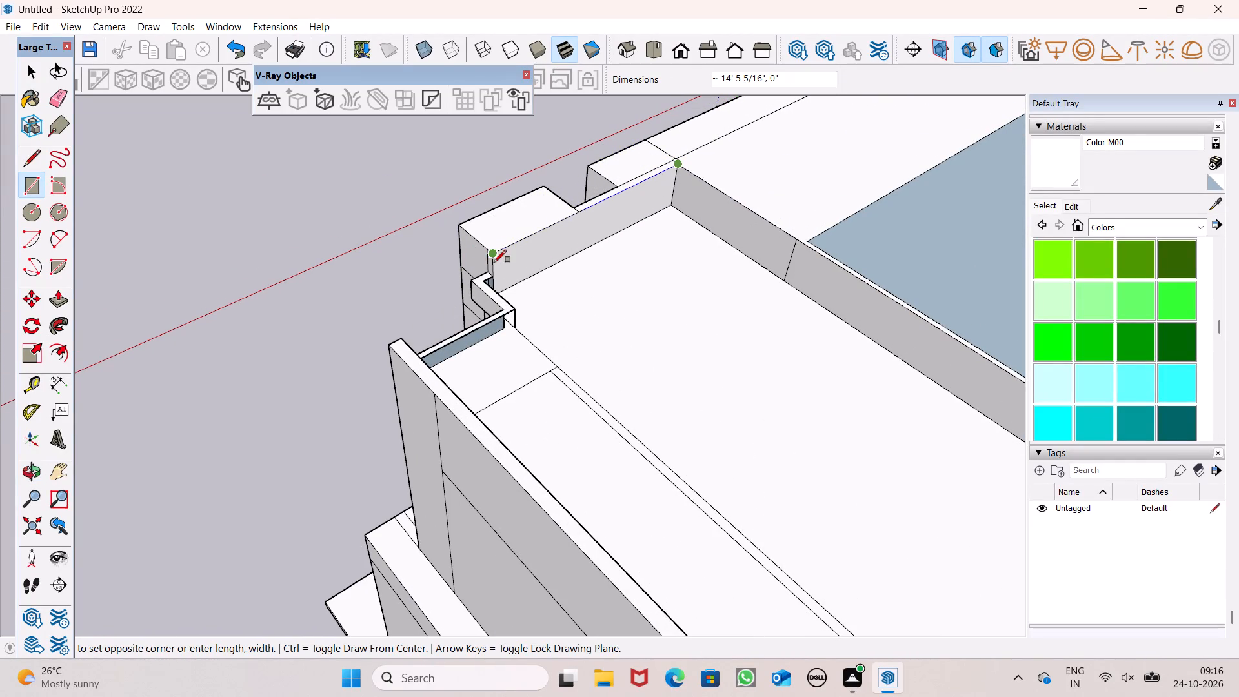
click(490, 256)
scroll(530, 230, down, 7)
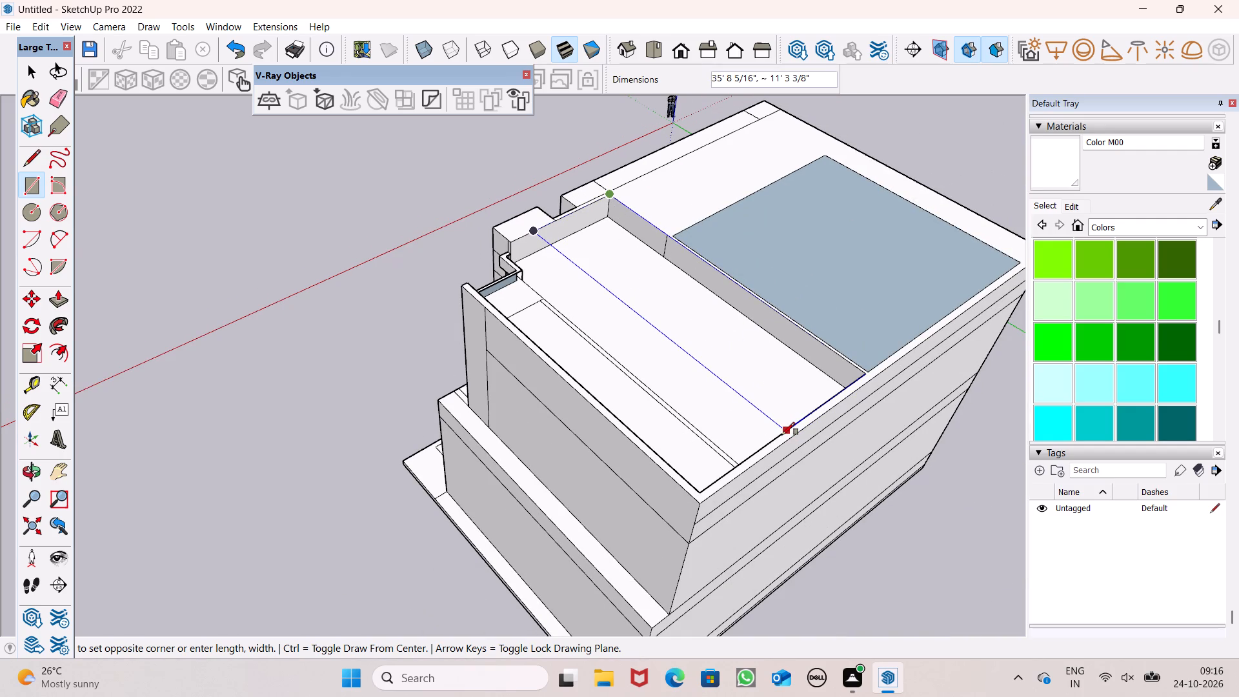
scroll(791, 436, up, 5)
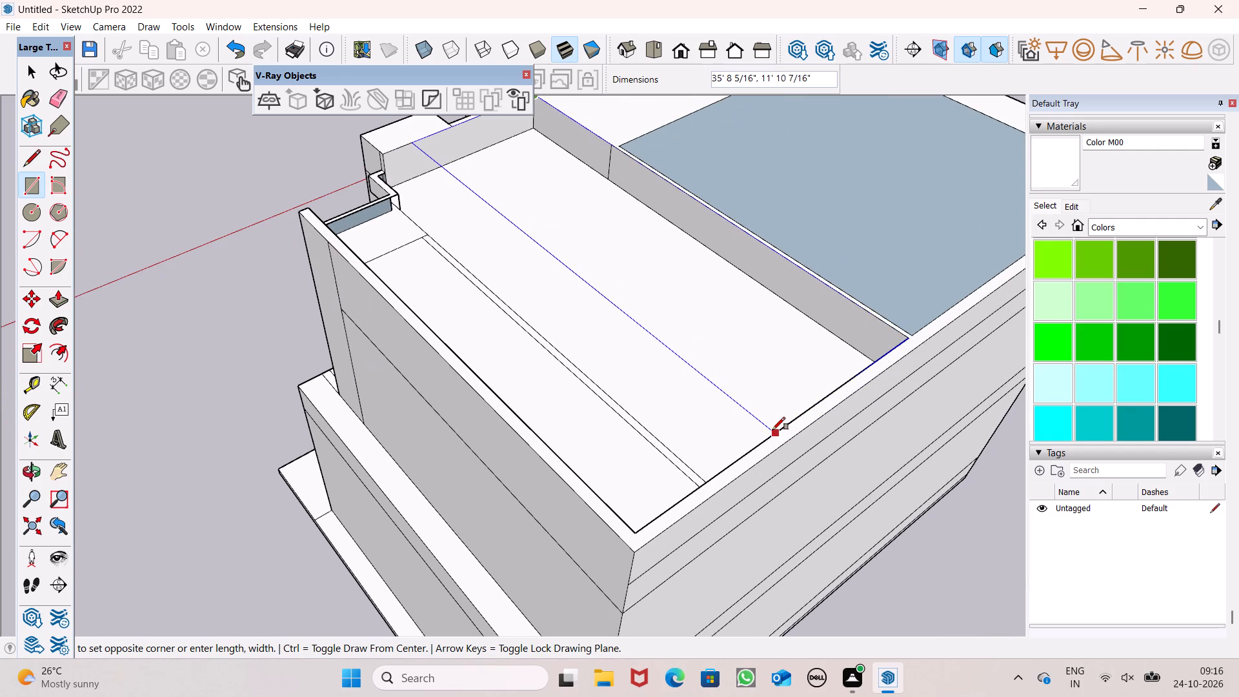
click(772, 430)
scroll(750, 417, down, 4)
key(space)
key(space)
key(space)
key(space)
key(space)
key(space)
key(space)
Extrude the new roof face over the middle room by 6".
middle_drag(707, 415, 861, 307)
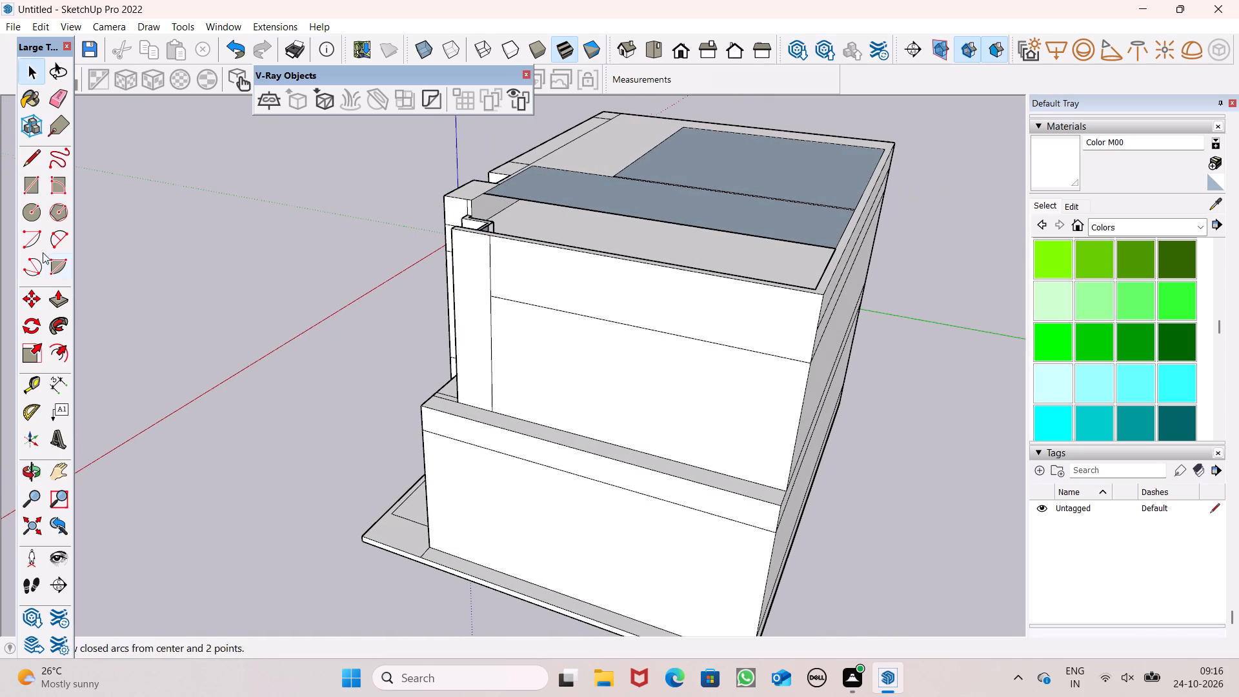
click(57, 311)
scroll(465, 231, up, 6)
scroll(623, 230, up, 2)
middle_drag(627, 230, 638, 188)
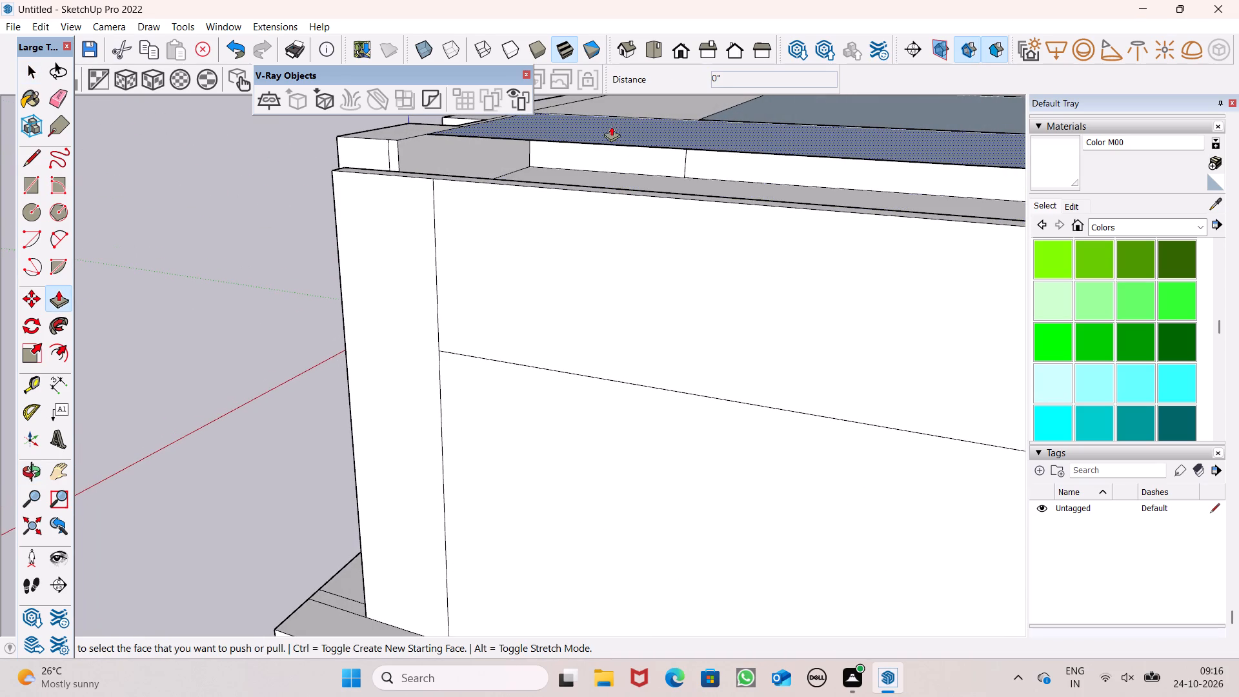
drag(611, 128, 612, 135)
key(6)
key(shift+quotedbl)
key(Return)
Extend the roof slab's open side edge to the outer side wall with successive pulls of 2' 6 7/8", 8 1/16", 6" and 6' 5 3/8".
scroll(612, 146, down, 5)
middle_drag(612, 214, 630, 274)
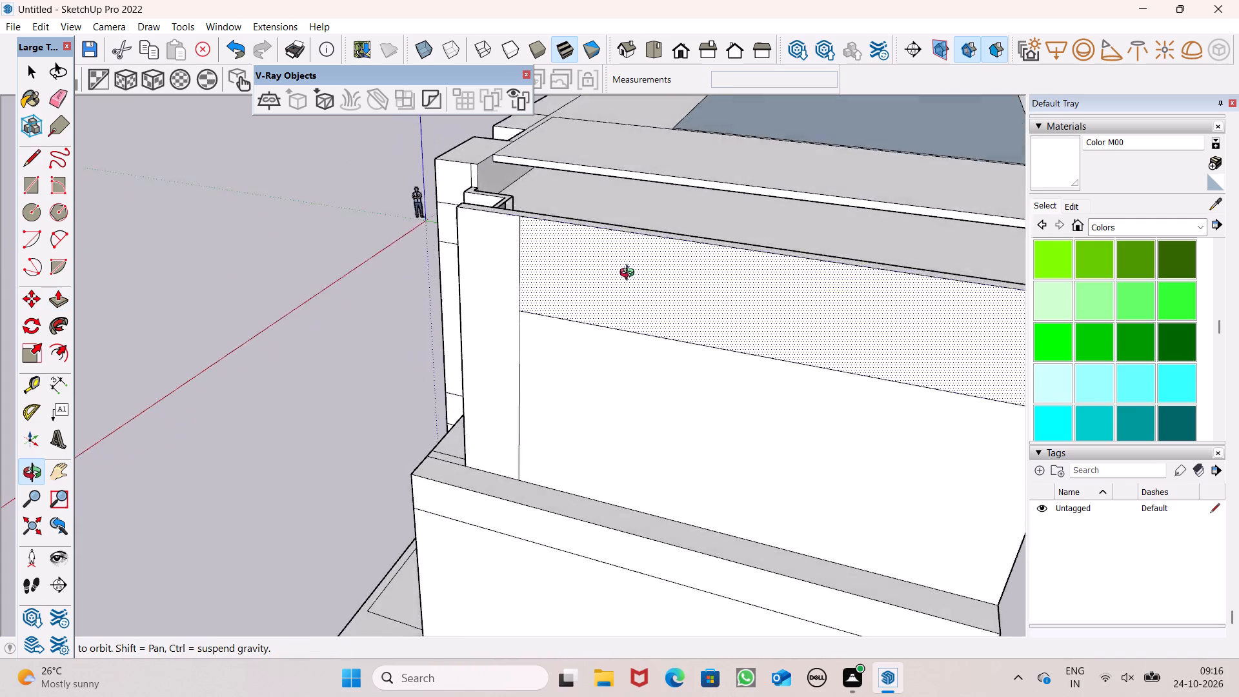
middle_drag(630, 274, 1169, 327)
scroll(410, 316, down, 4)
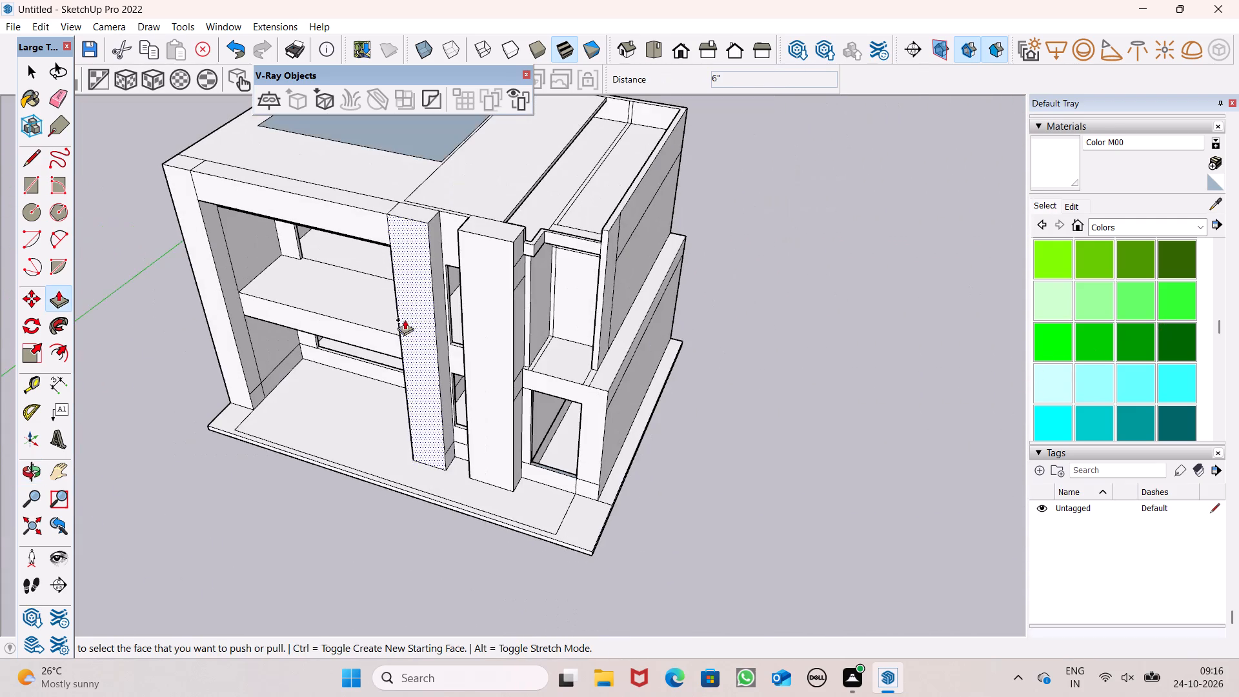
scroll(466, 220, up, 5)
ctrl+drag(524, 214, 670, 237)
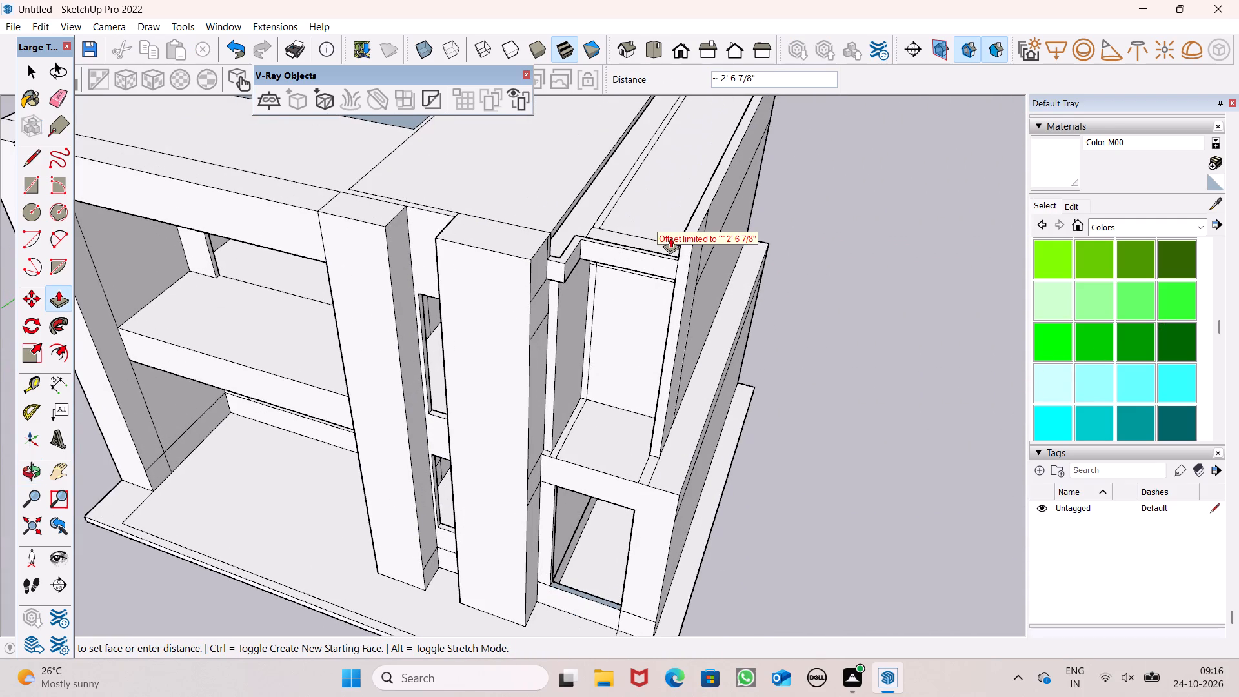
ctrl+drag(670, 237, 613, 245)
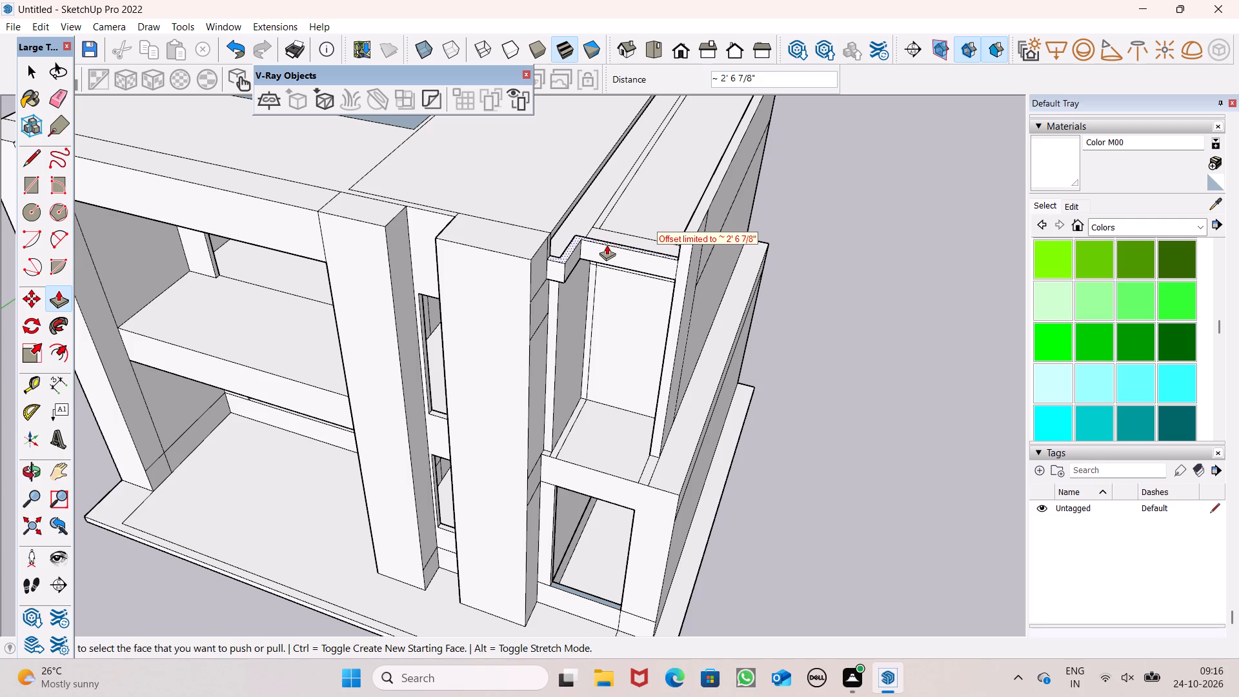
scroll(538, 281, down, 5)
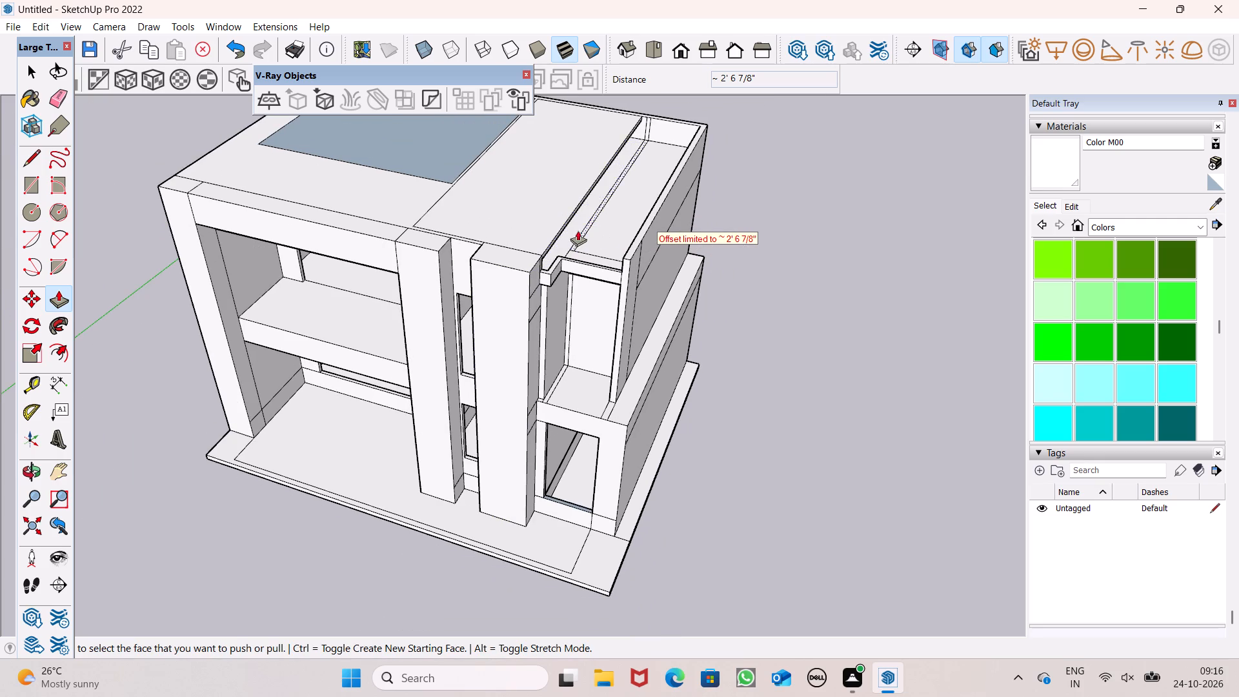
scroll(571, 232, up, 5)
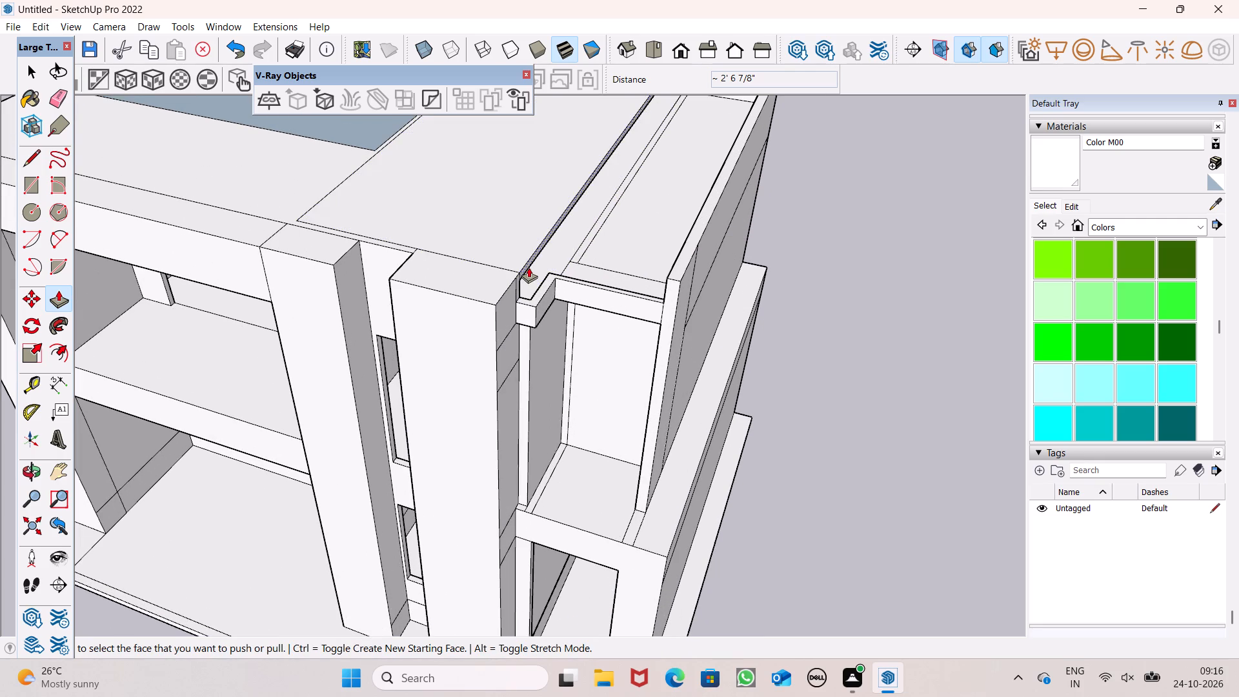
drag(525, 267, 650, 279)
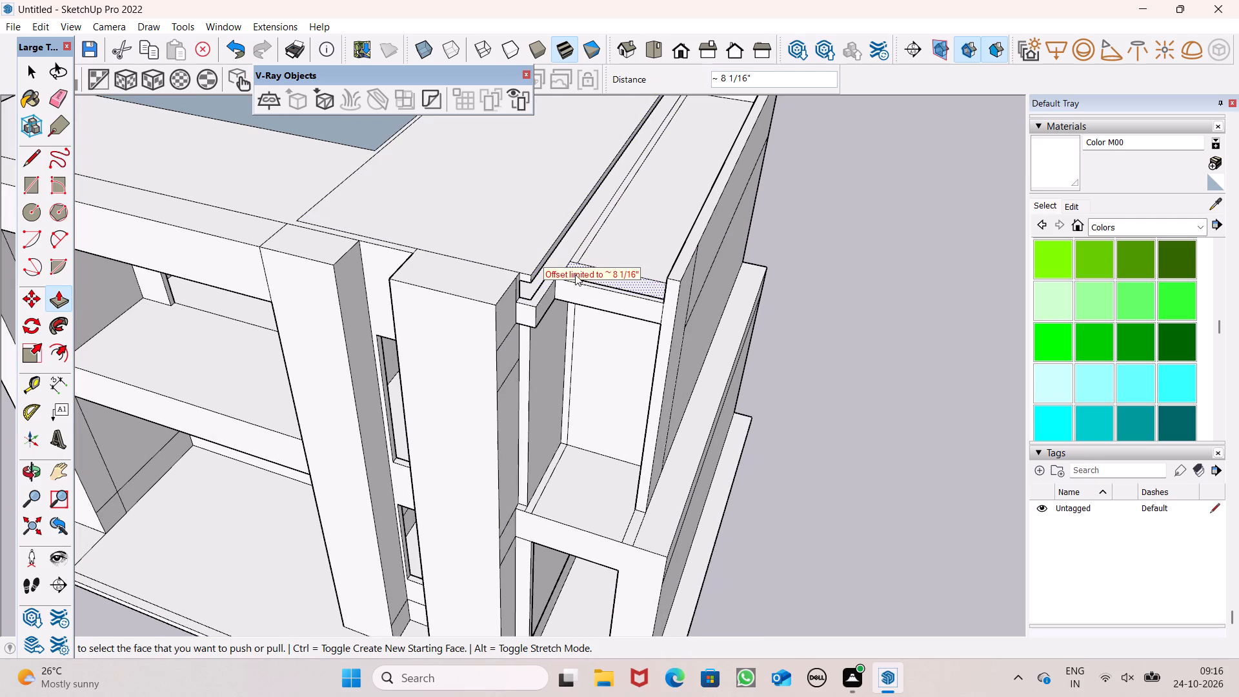
drag(535, 272, 592, 279)
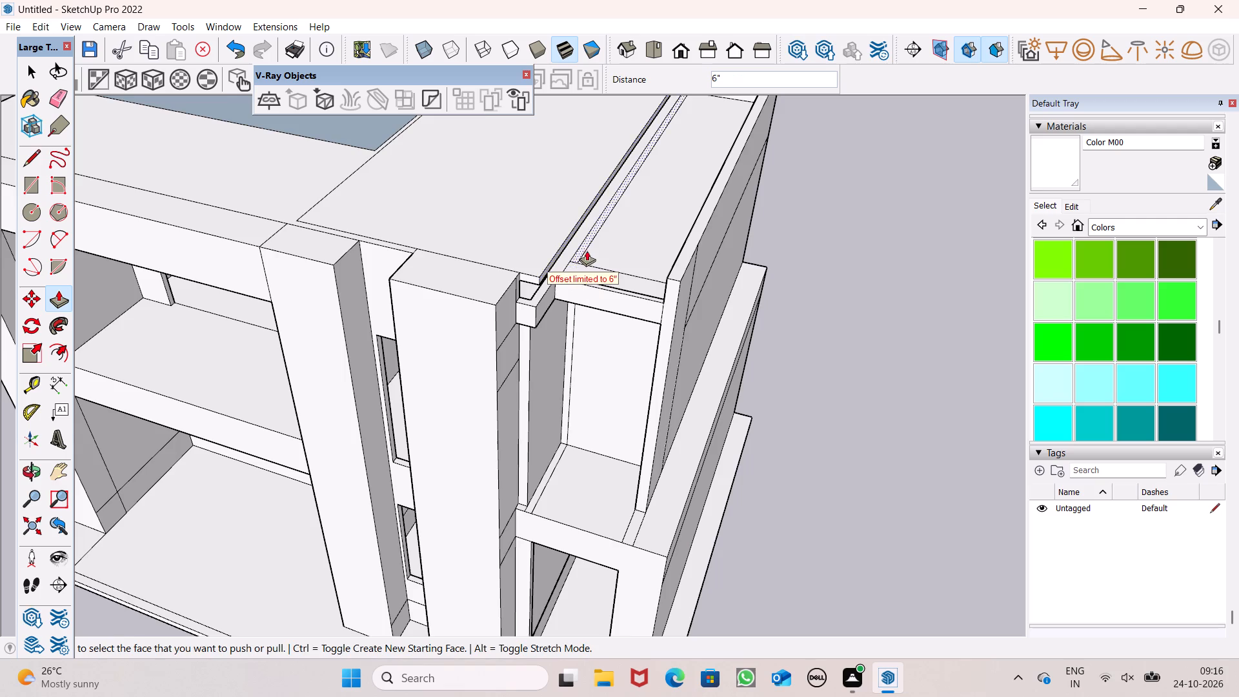
scroll(589, 257, down, 5)
scroll(601, 207, up, 6)
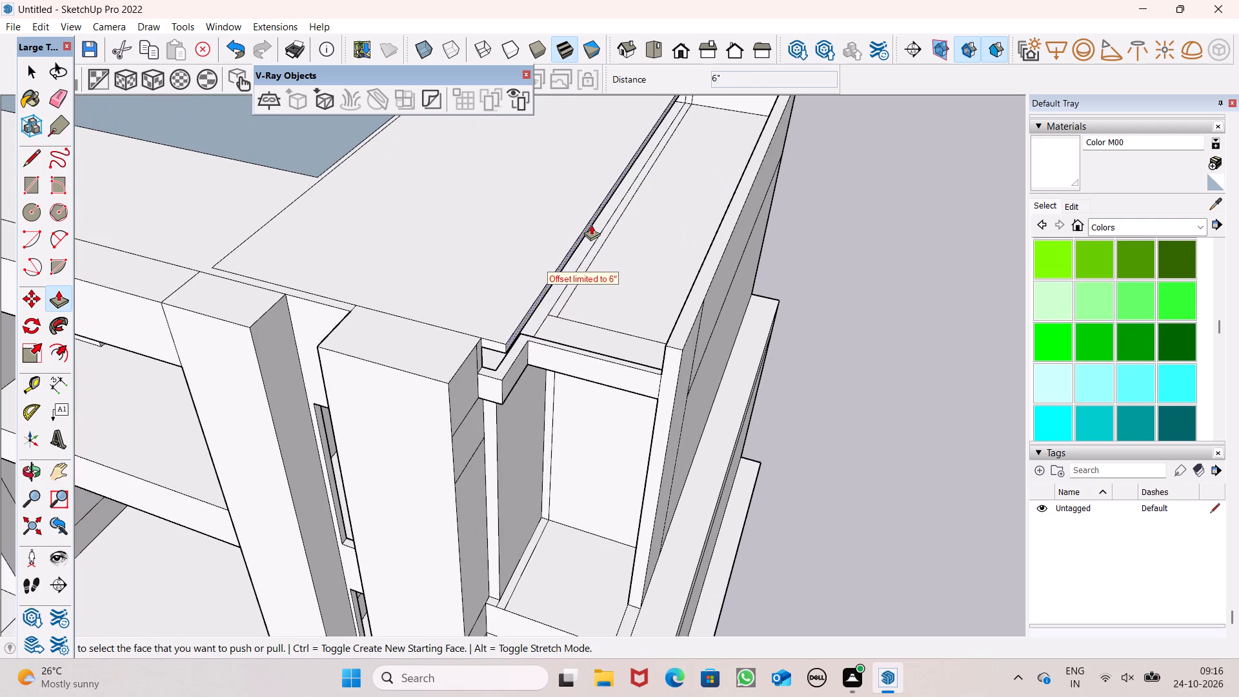
drag(591, 225, 703, 256)
scroll(653, 279, down, 7)
Pull the new roof slab's front edge face slightly forward along the side of the front pillar.
middle_drag(633, 316, 739, 265)
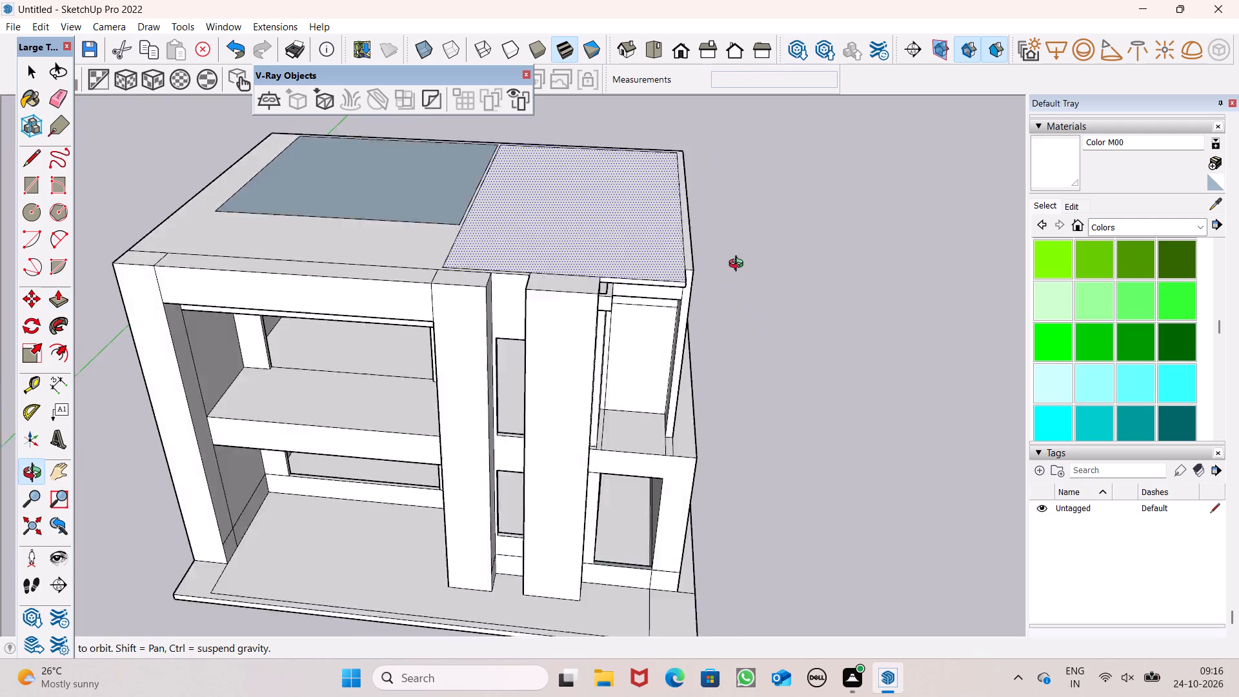
middle_drag(739, 265, 596, 259)
scroll(628, 241, down, 2)
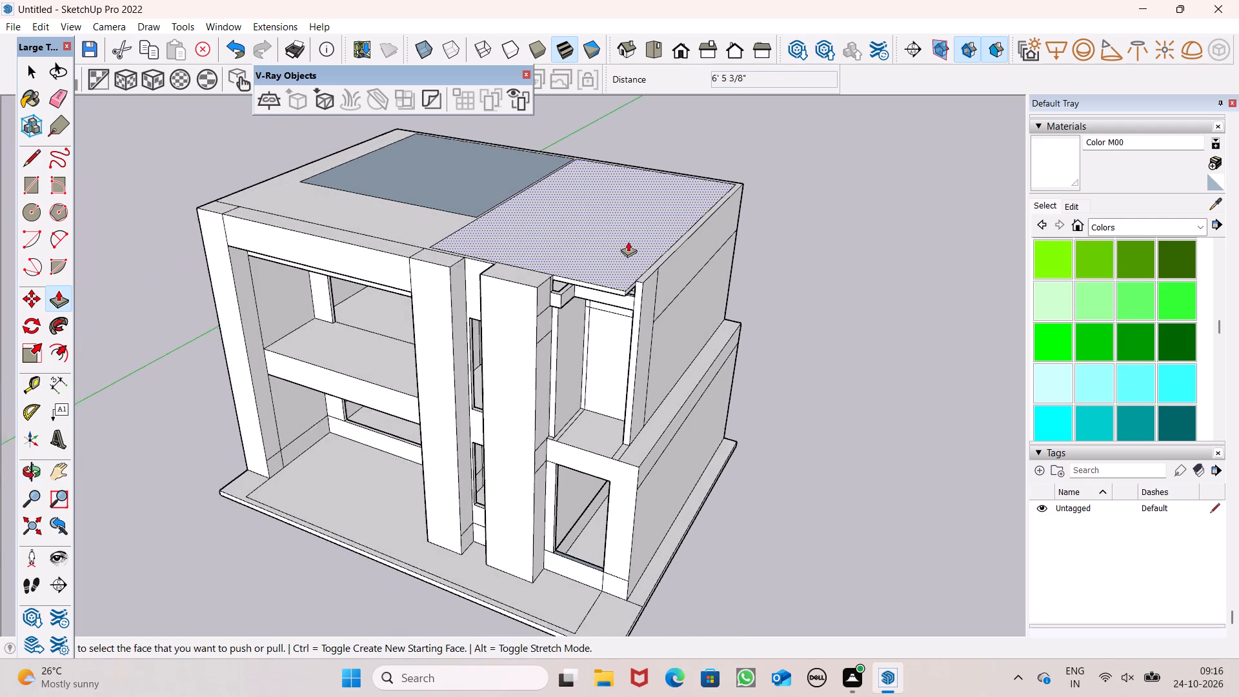
scroll(628, 241, down, 3)
scroll(622, 264, up, 9)
middle_click(622, 265)
middle_drag(574, 294, 572, 315)
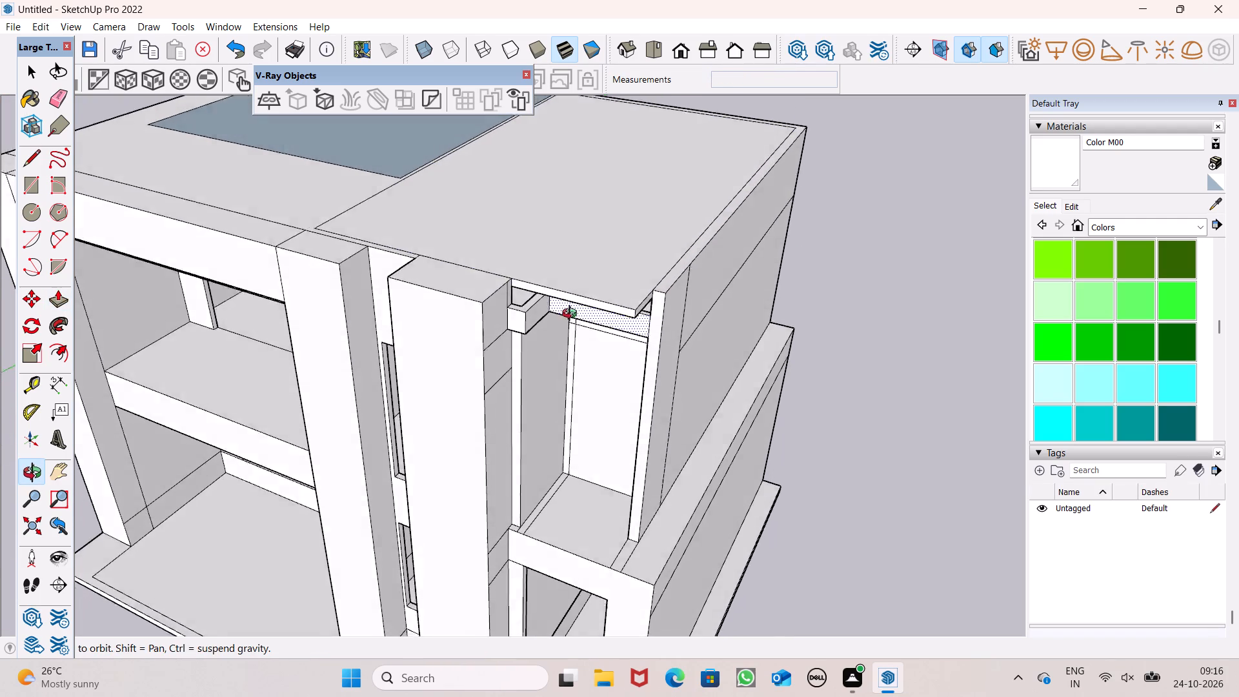
middle_drag(572, 315, 475, 329)
scroll(683, 251, down, 7)
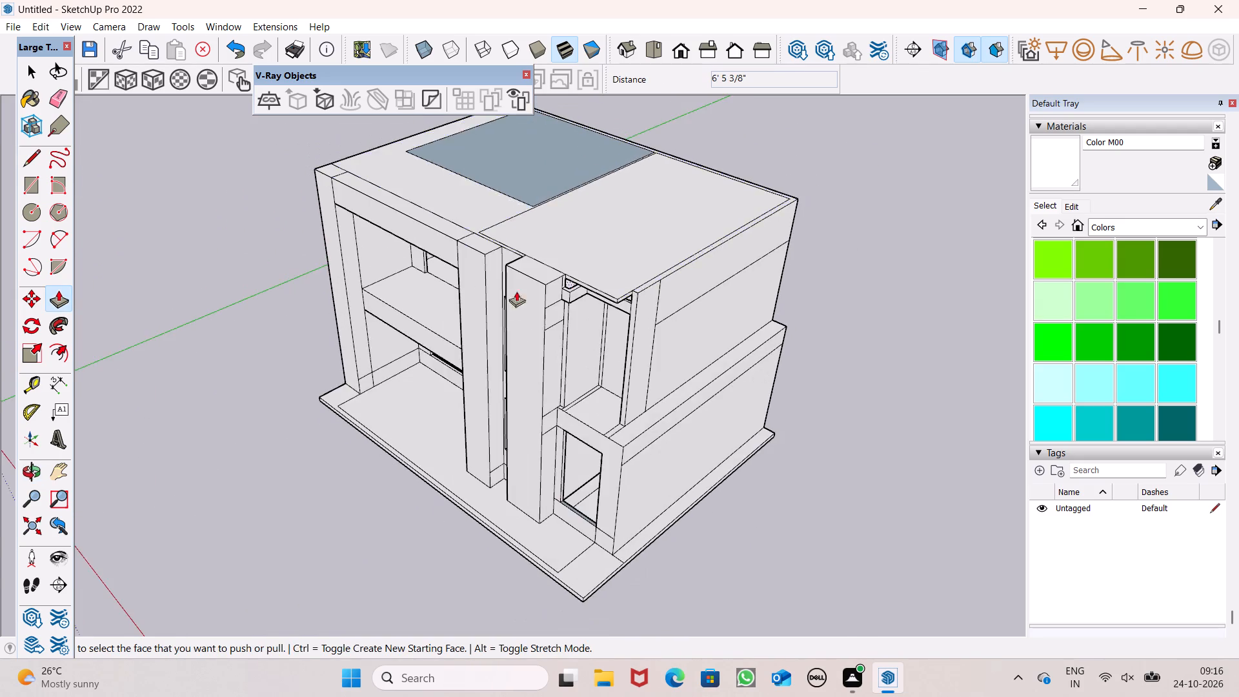
middle_drag(515, 305, 546, 333)
scroll(573, 292, up, 15)
drag(589, 294, 576, 305)
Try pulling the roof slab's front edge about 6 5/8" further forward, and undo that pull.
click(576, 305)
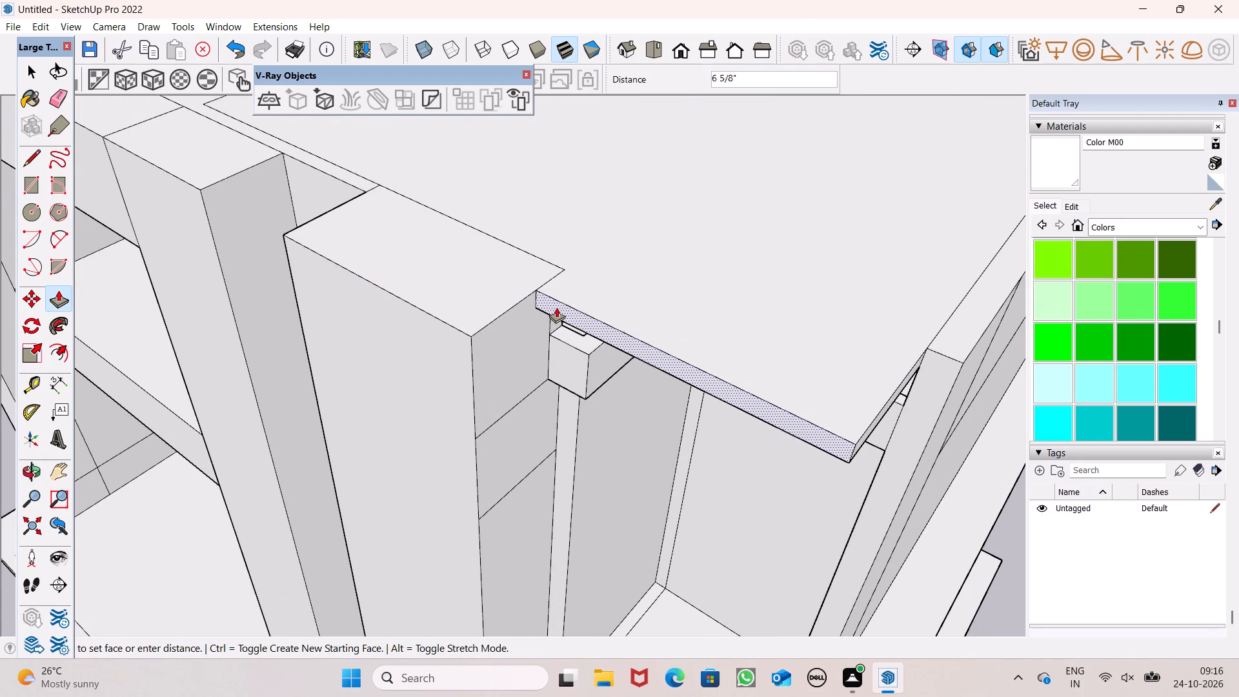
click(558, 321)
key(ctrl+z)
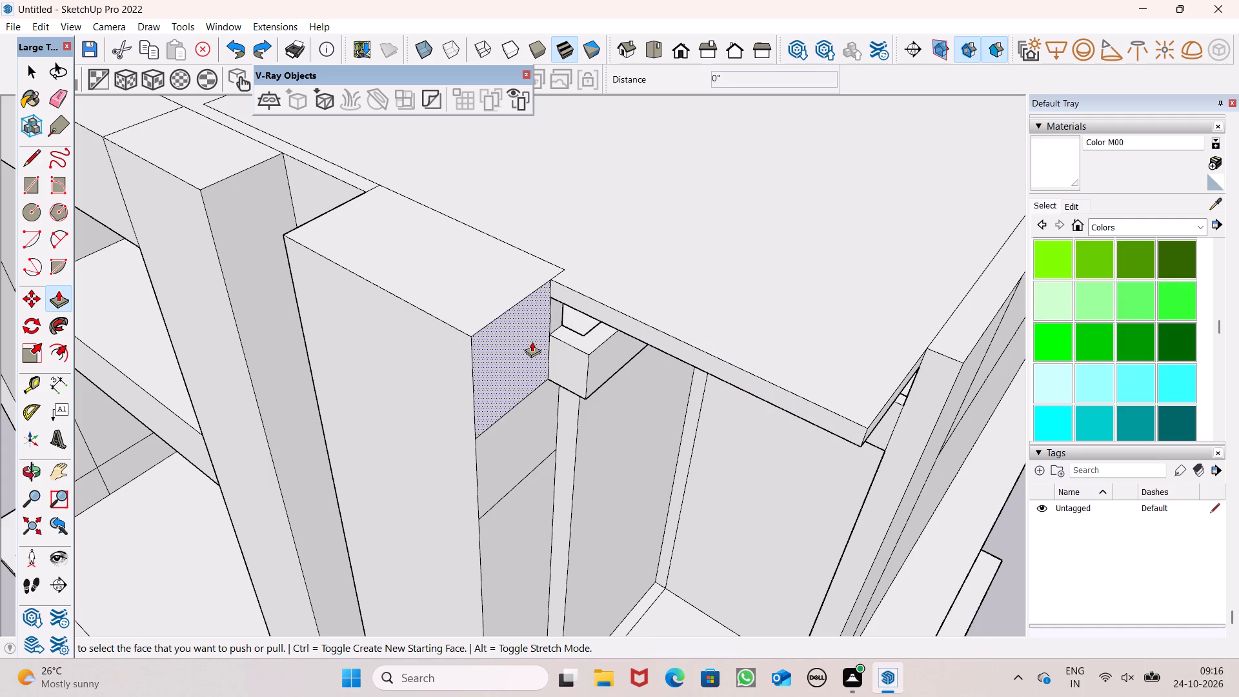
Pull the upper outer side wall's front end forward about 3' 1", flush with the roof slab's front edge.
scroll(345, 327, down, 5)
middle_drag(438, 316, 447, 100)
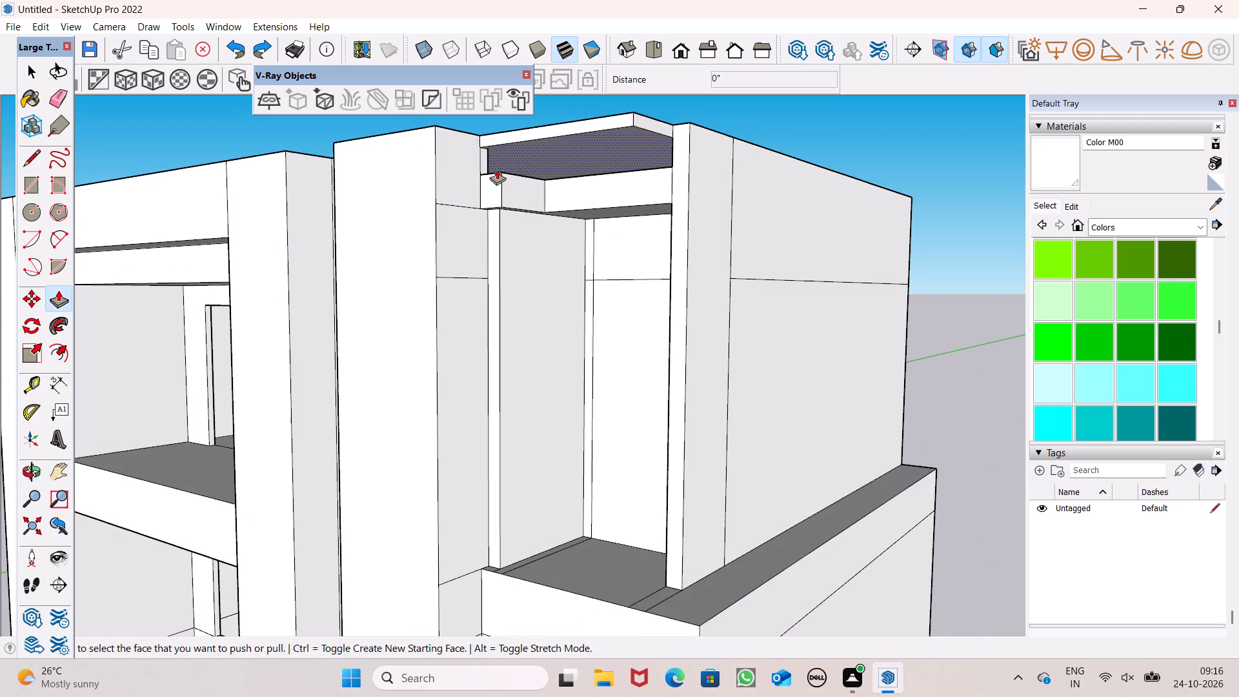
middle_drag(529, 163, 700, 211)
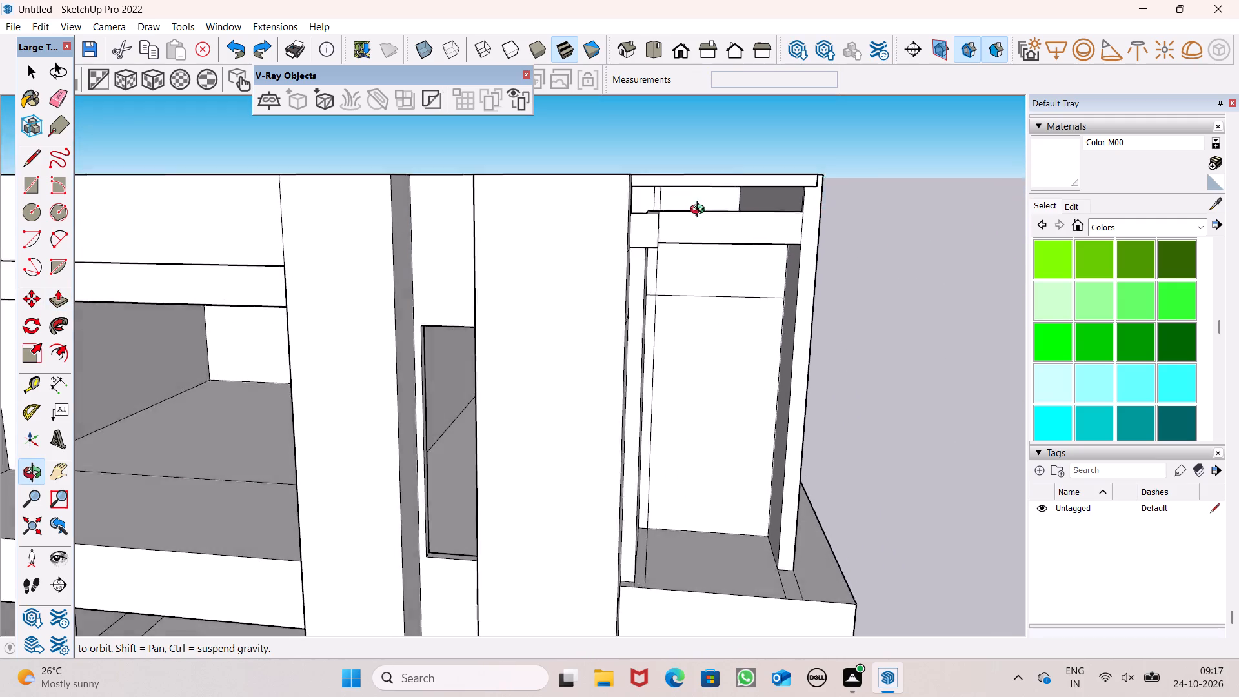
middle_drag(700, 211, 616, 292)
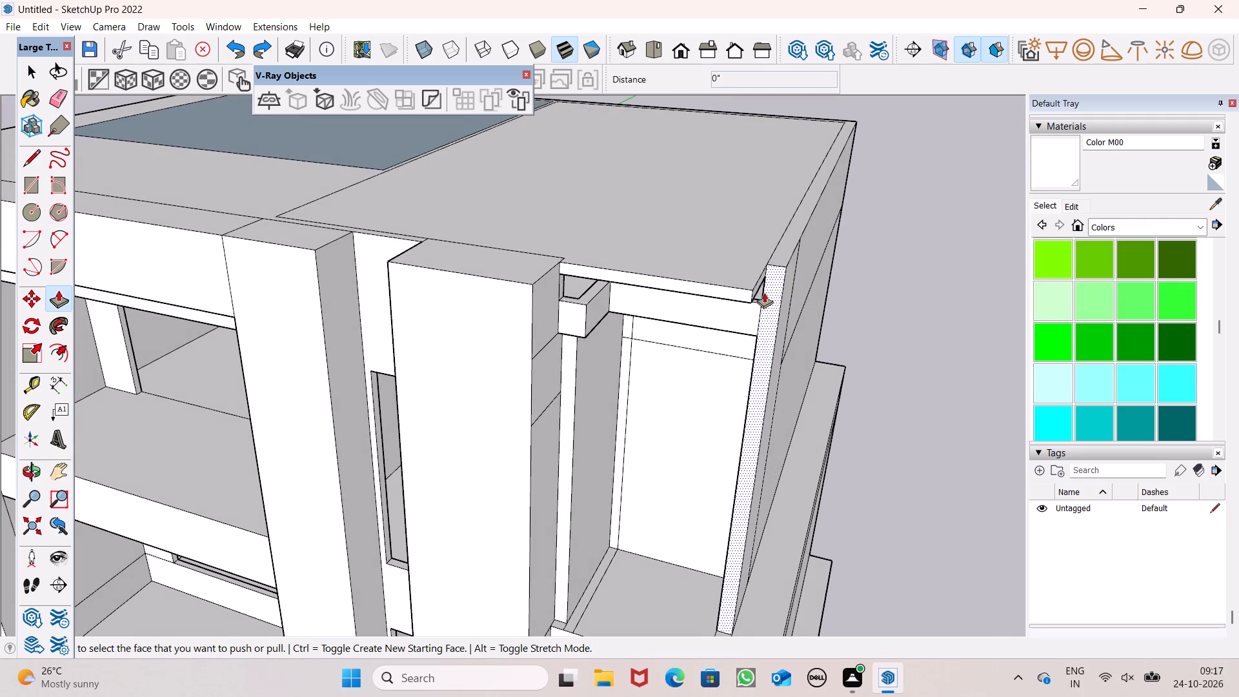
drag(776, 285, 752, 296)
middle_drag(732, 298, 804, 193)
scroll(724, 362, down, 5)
Push the upper outer side wall's front end back 3' 5 1/8" from the roof slab's front edge.
middle_drag(727, 367, 687, 450)
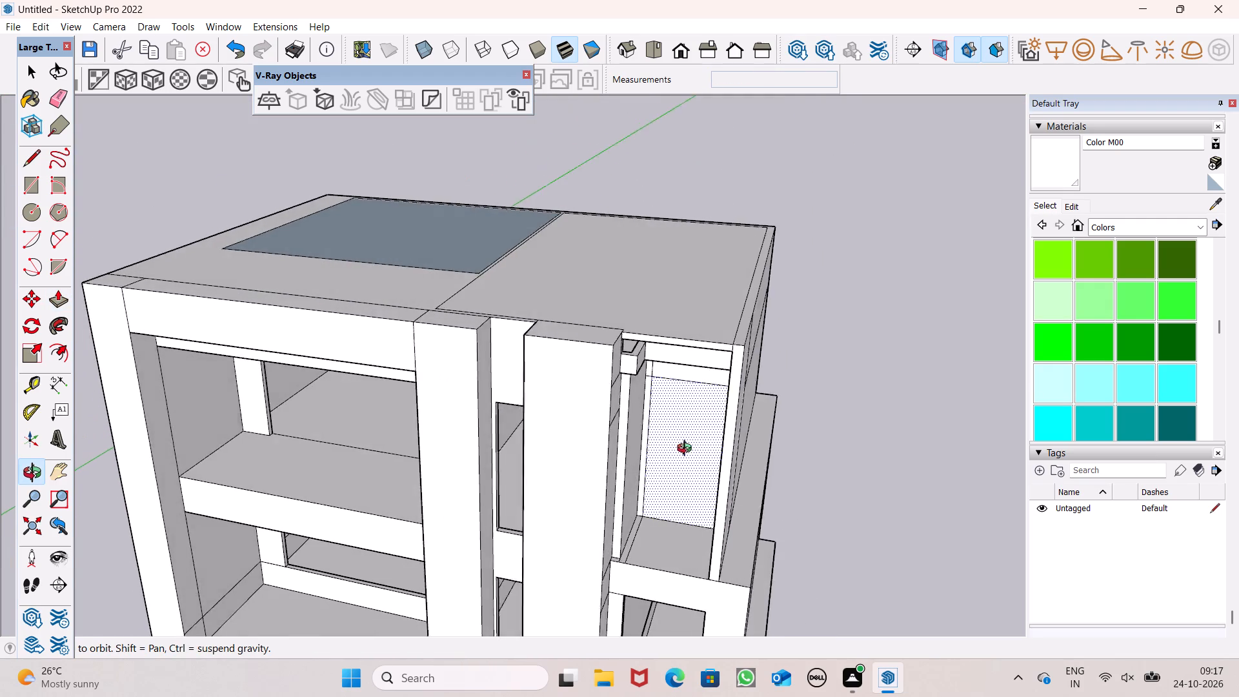
middle_drag(687, 450, 700, 450)
scroll(700, 450, up, 1)
scroll(760, 420, up, 5)
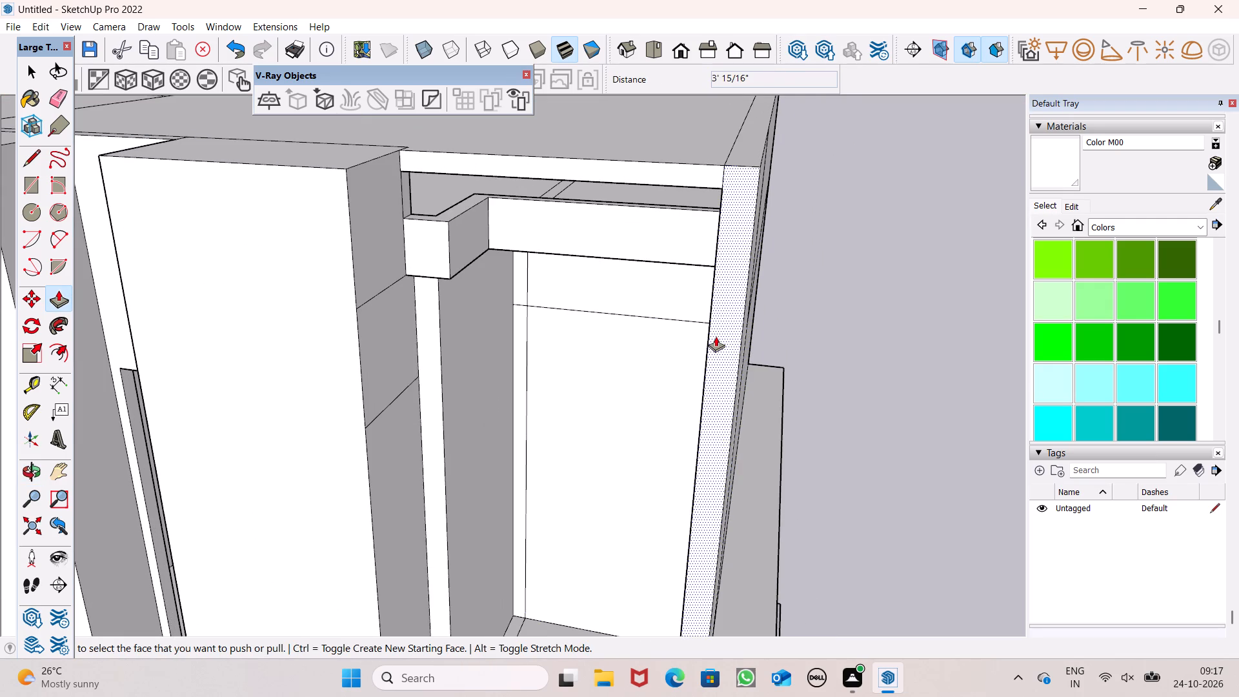
drag(716, 336, 753, 322)
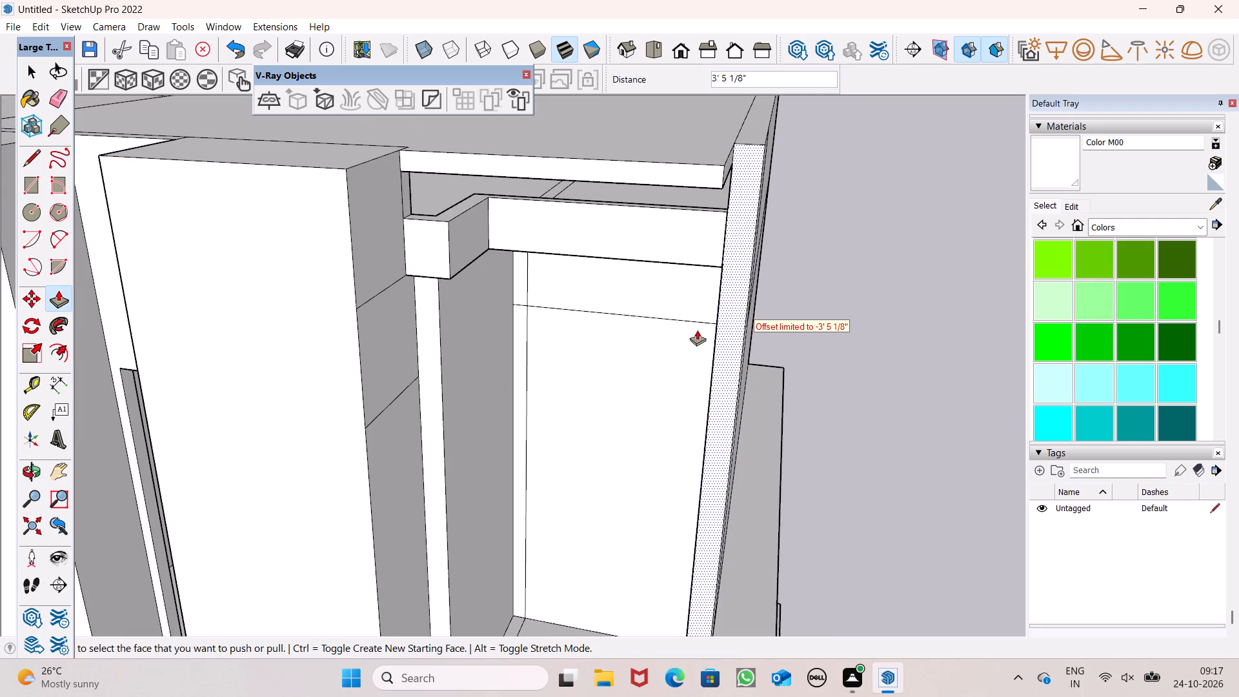
scroll(694, 327, down, 5)
Pull the roof slab's underside down 1' 1 15/16" onto the beam above the upper front opening.
middle_drag(633, 311, 568, 183)
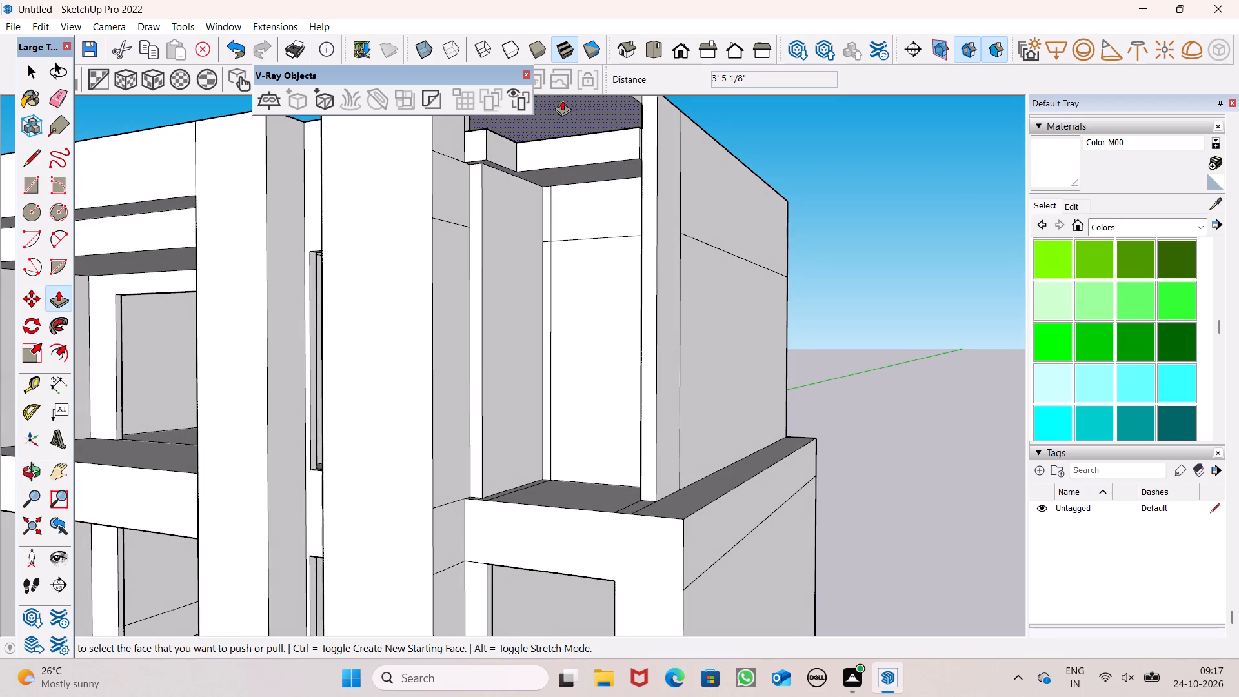
drag(566, 105, 588, 139)
scroll(585, 156, down, 8)
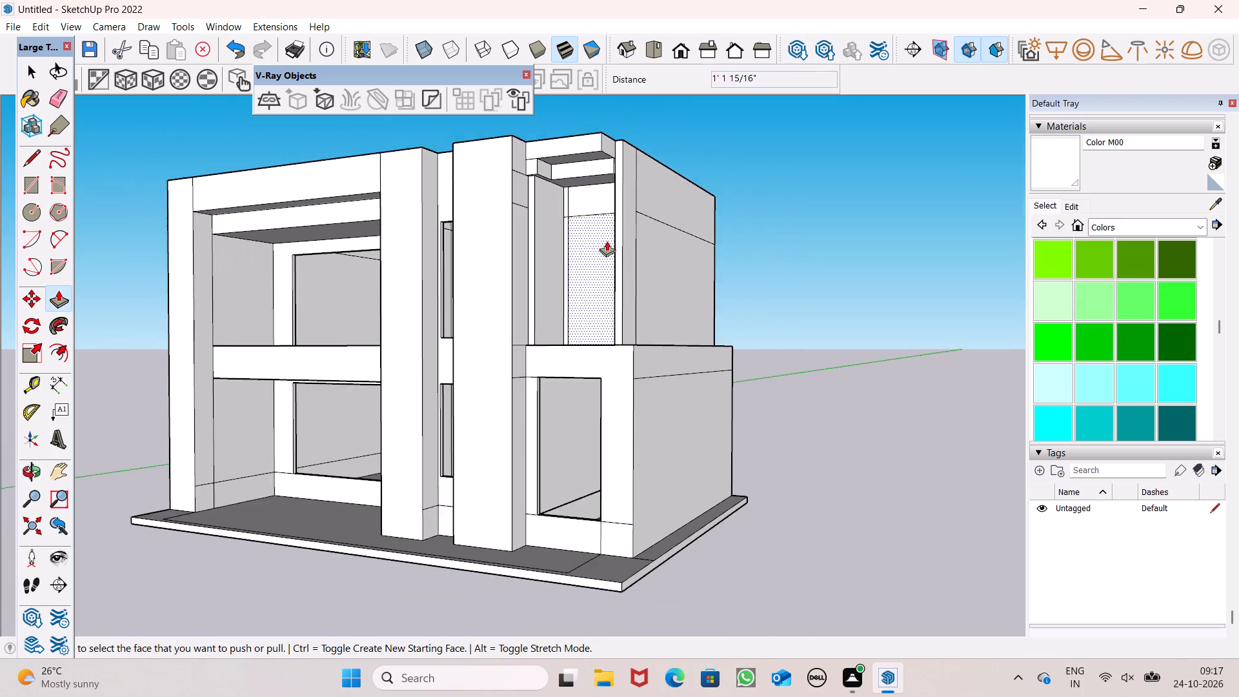
middle_drag(607, 241, 641, 434)
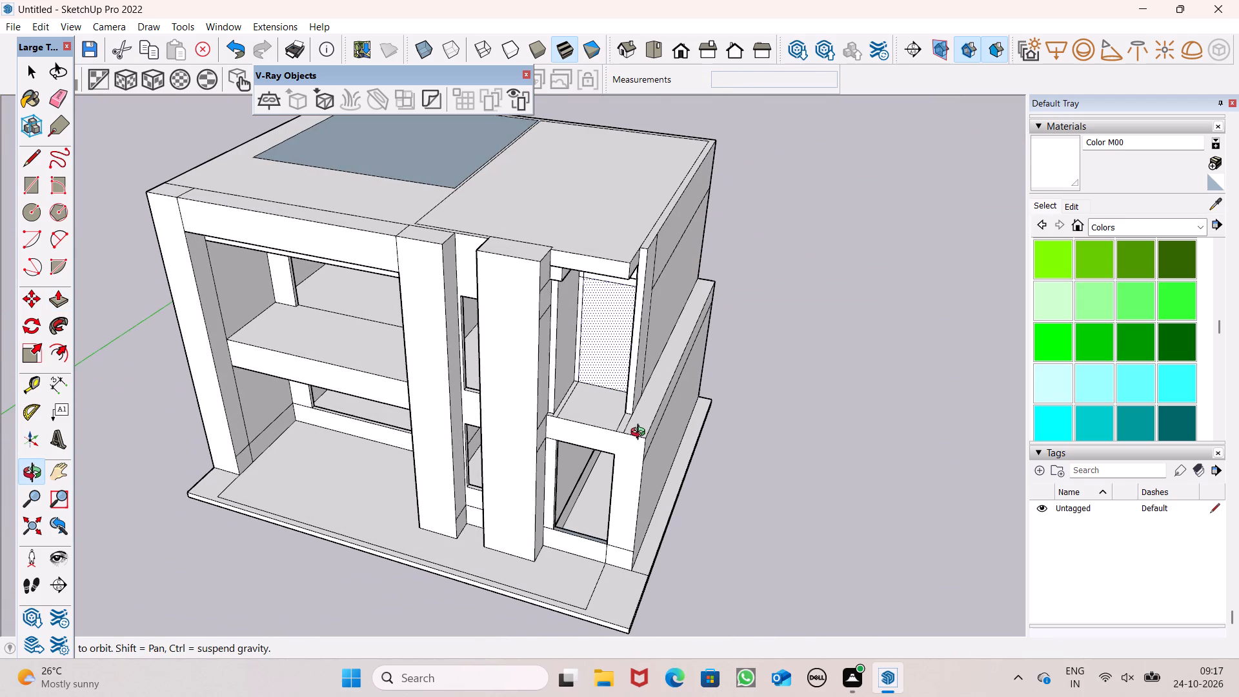
Pull the upper outer side wall's front end forward 4 3/16", then another 3' 15/16", up to the roof slab's front edge.
middle_drag(641, 434, 544, 494)
scroll(546, 417, up, 6)
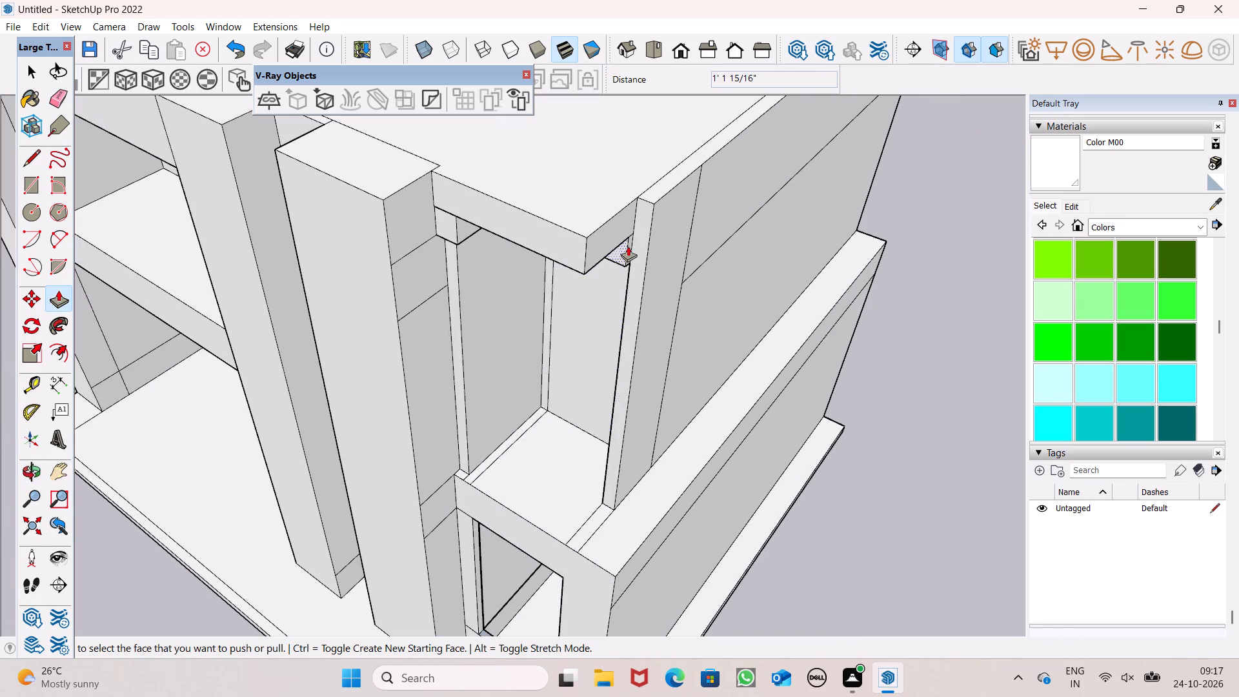
drag(636, 240, 586, 263)
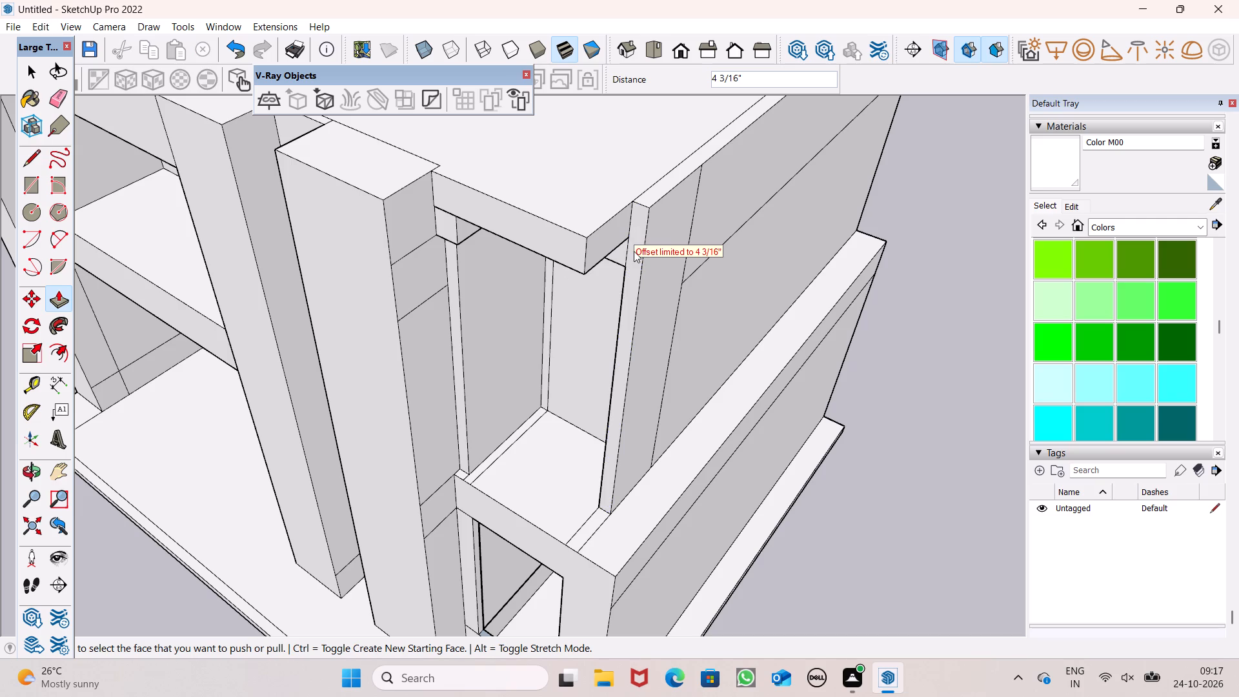
drag(634, 251, 595, 270)
scroll(591, 232, up, 8)
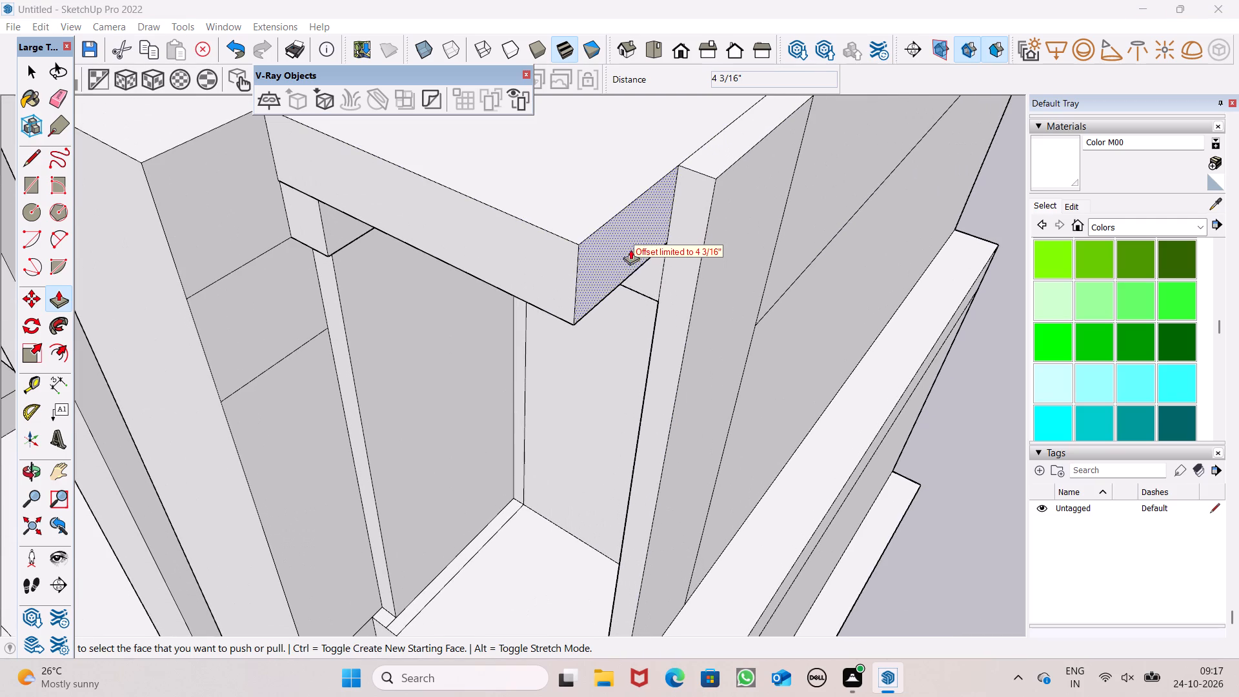
drag(669, 310, 580, 317)
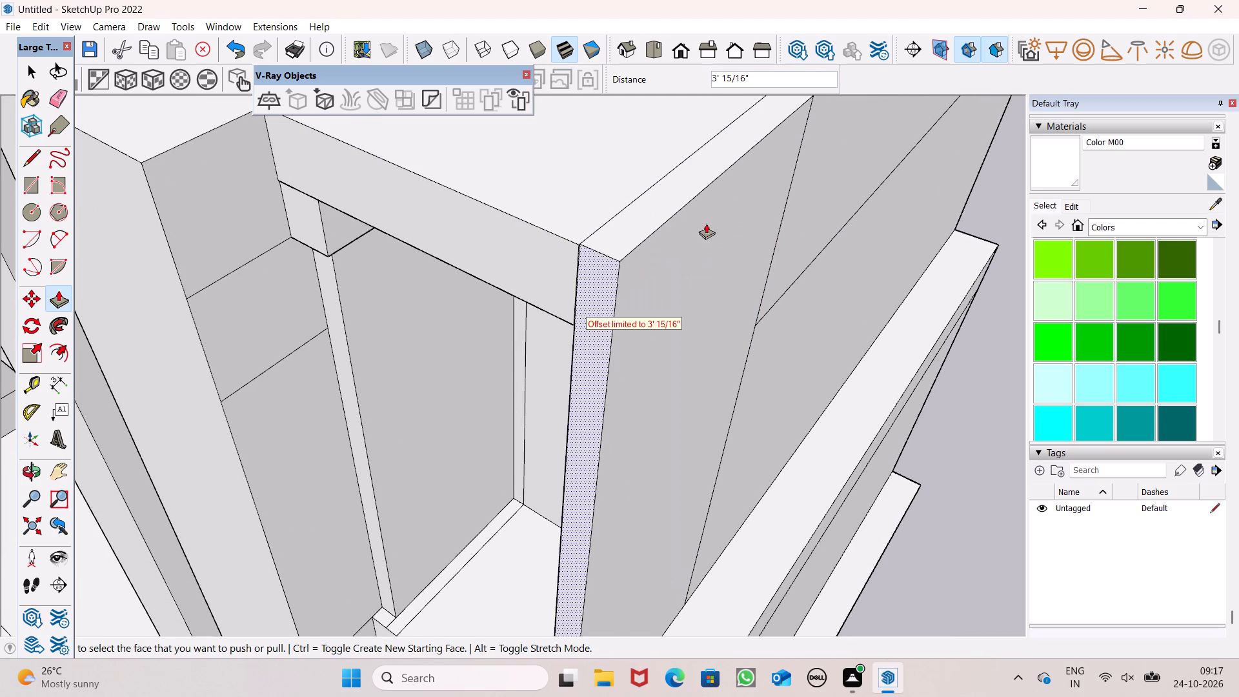
Push the roof slab's front face back 5/16" so it sits flush with the upper outer side wall's front end.
scroll(707, 246, down, 4)
middle_drag(713, 264, 903, 230)
scroll(1170, 652, down, 3)
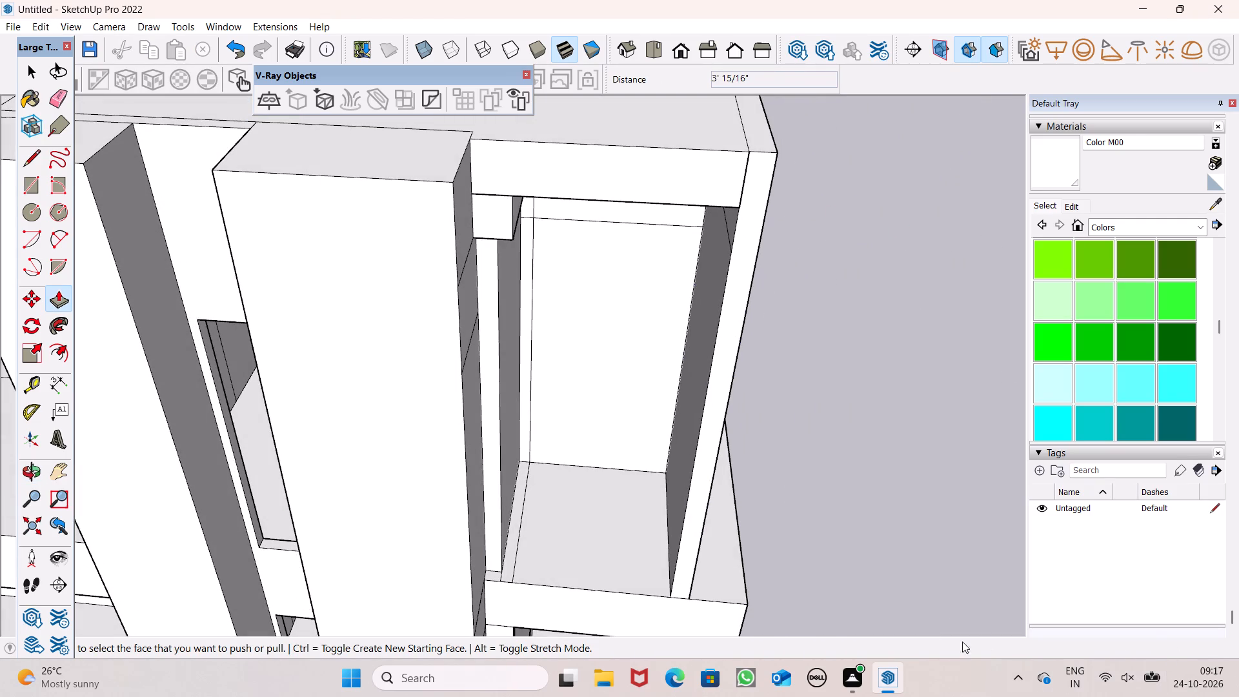
scroll(779, 340, up, 6)
scroll(730, 332, down, 6)
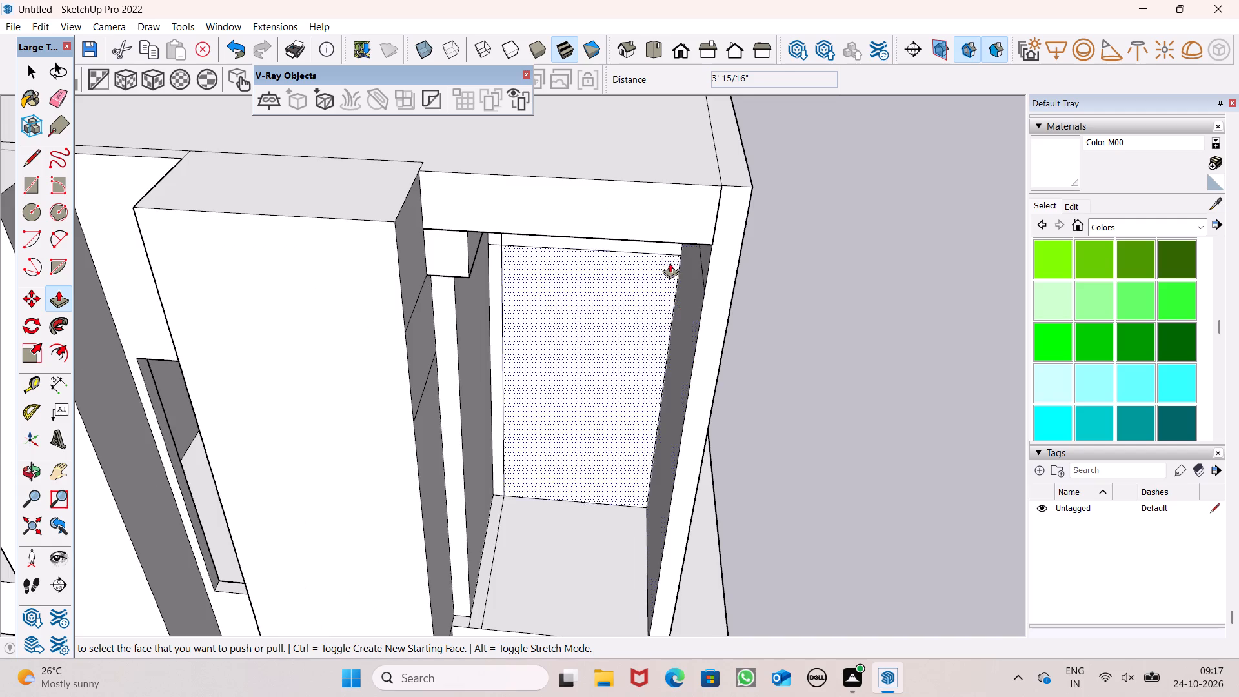
scroll(669, 245, up, 6)
scroll(758, 148, up, 9)
scroll(736, 259, up, 1)
middle_drag(734, 263, 553, 286)
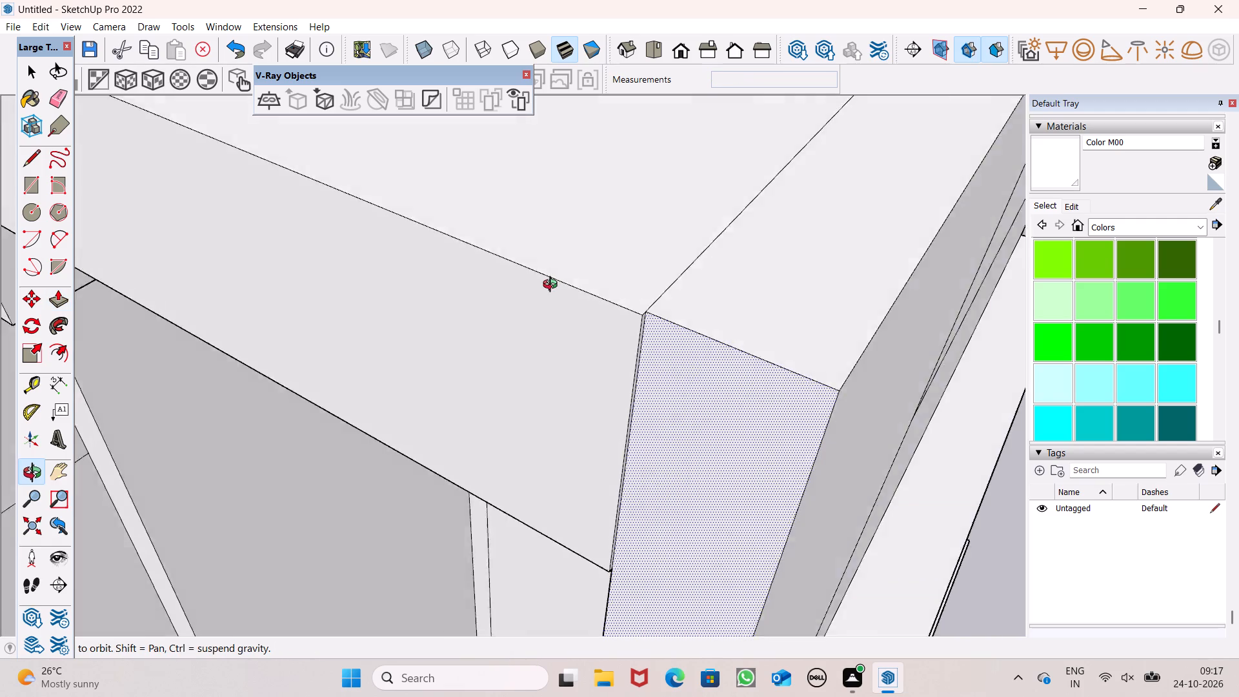
middle_drag(553, 286, 482, 287)
scroll(534, 367, up, 3)
drag(559, 375, 582, 387)
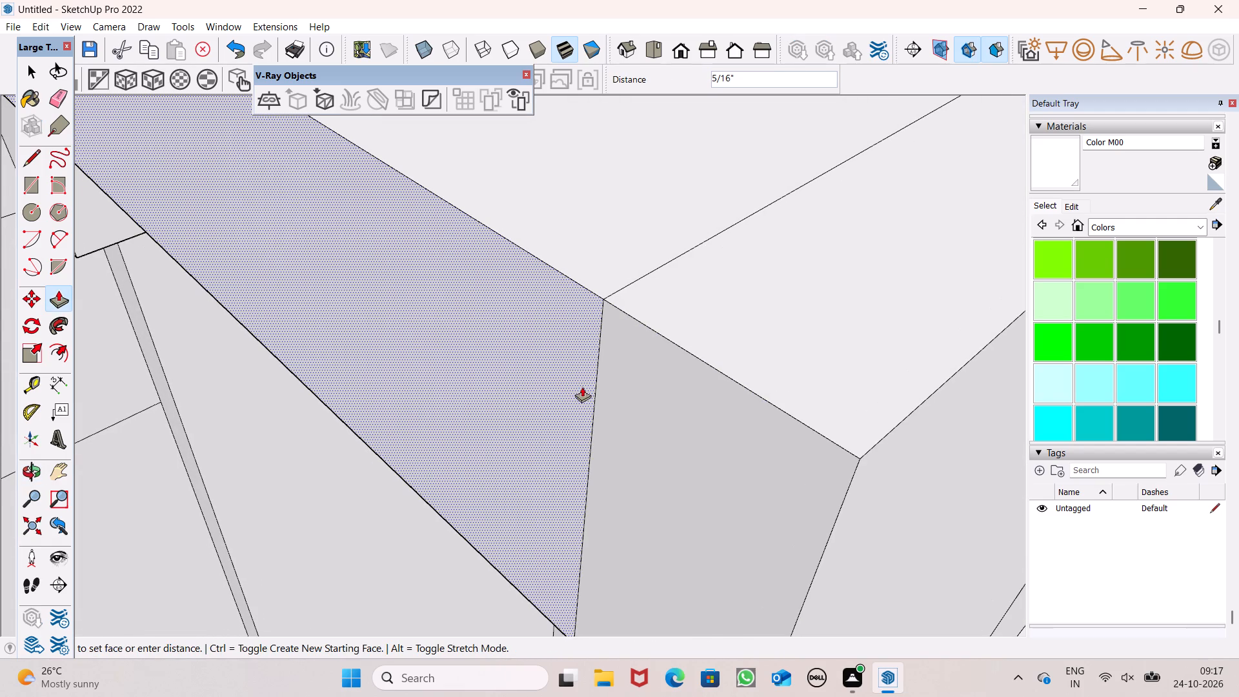
drag(582, 387, 598, 400)
scroll(687, 322, down, 7)
scroll(735, 219, down, 12)
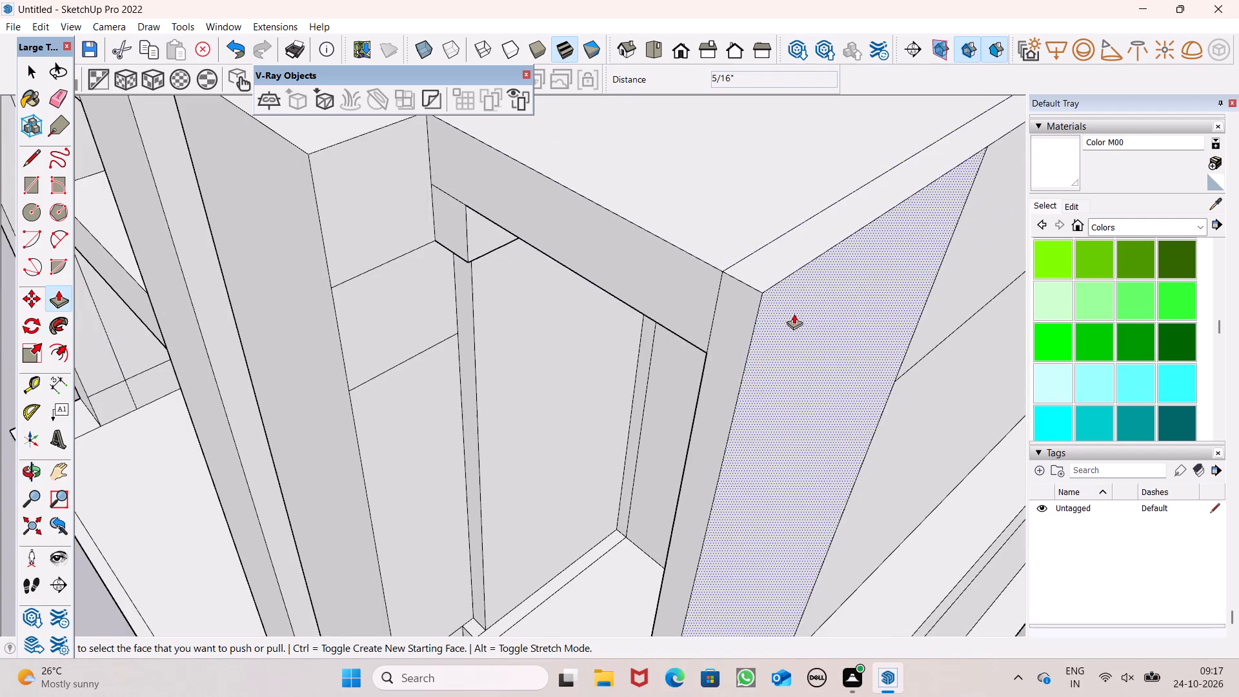
Erase the stray edges inside the upper front opening: on the side wall's inner face below the roof slab and across the back wall.
middle_drag(794, 314, 903, 171)
scroll(852, 186, down, 4)
middle_drag(815, 204, 947, 12)
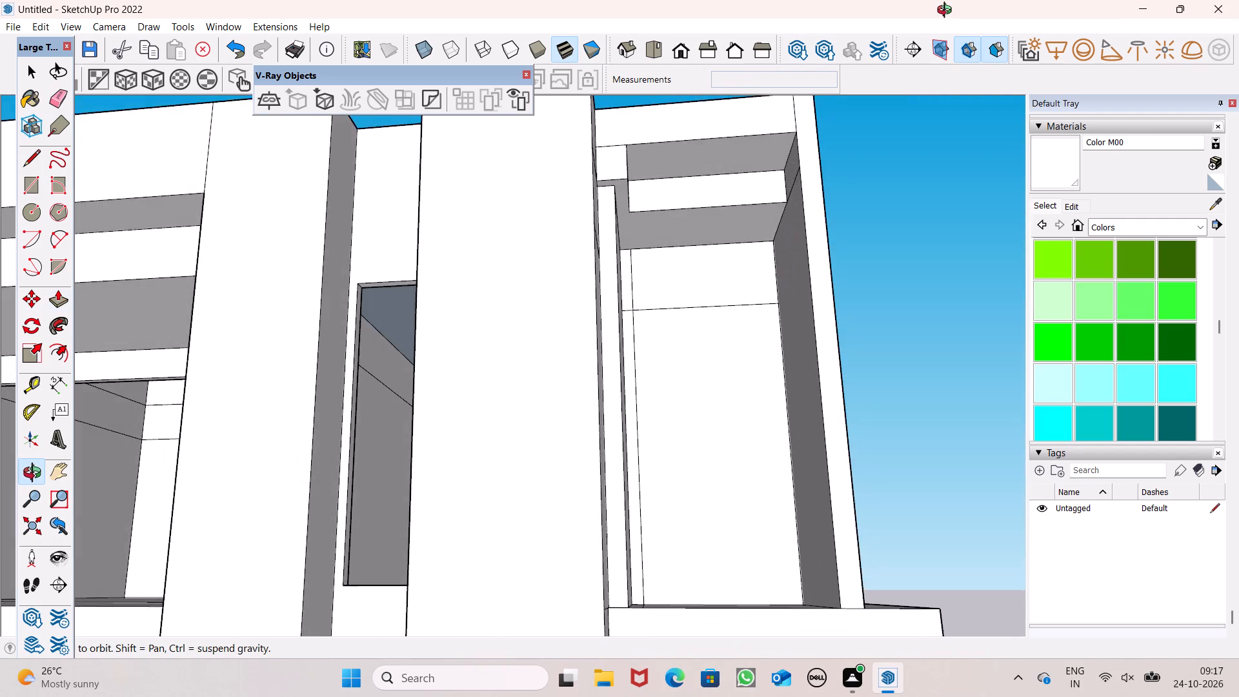
middle_drag(947, 12, 985, 34)
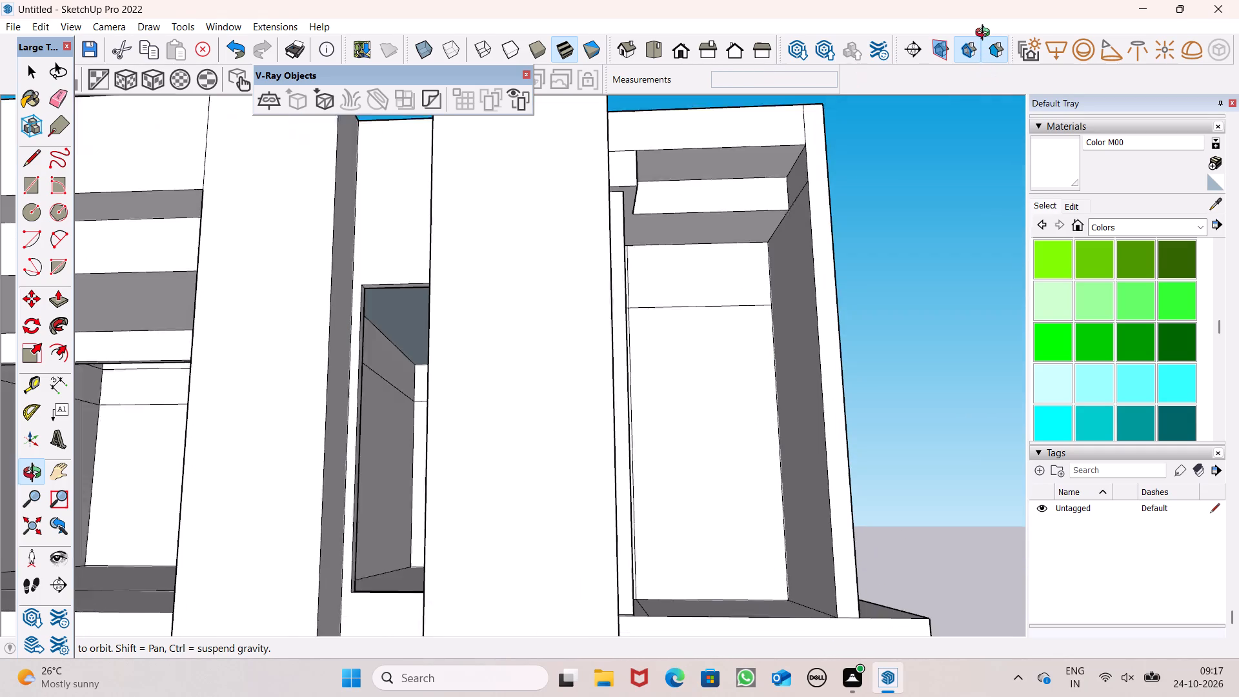
middle_drag(985, 34, 988, 34)
click(49, 94)
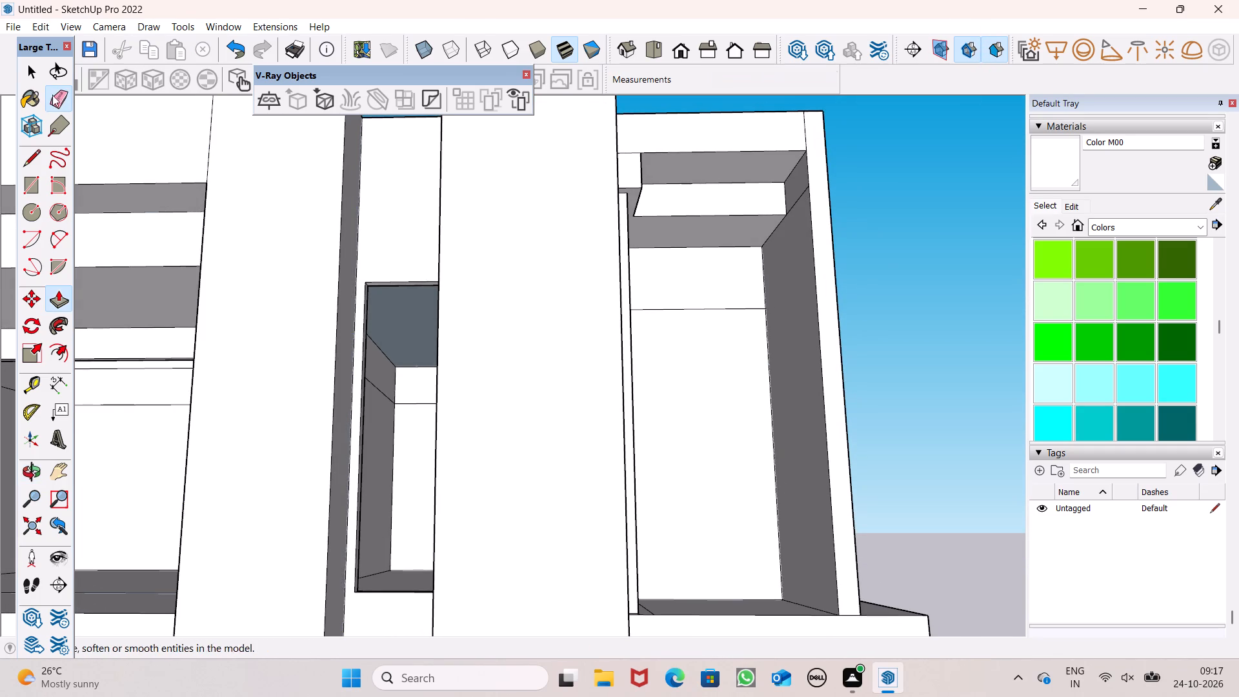
scroll(539, 167, up, 4)
click(877, 225)
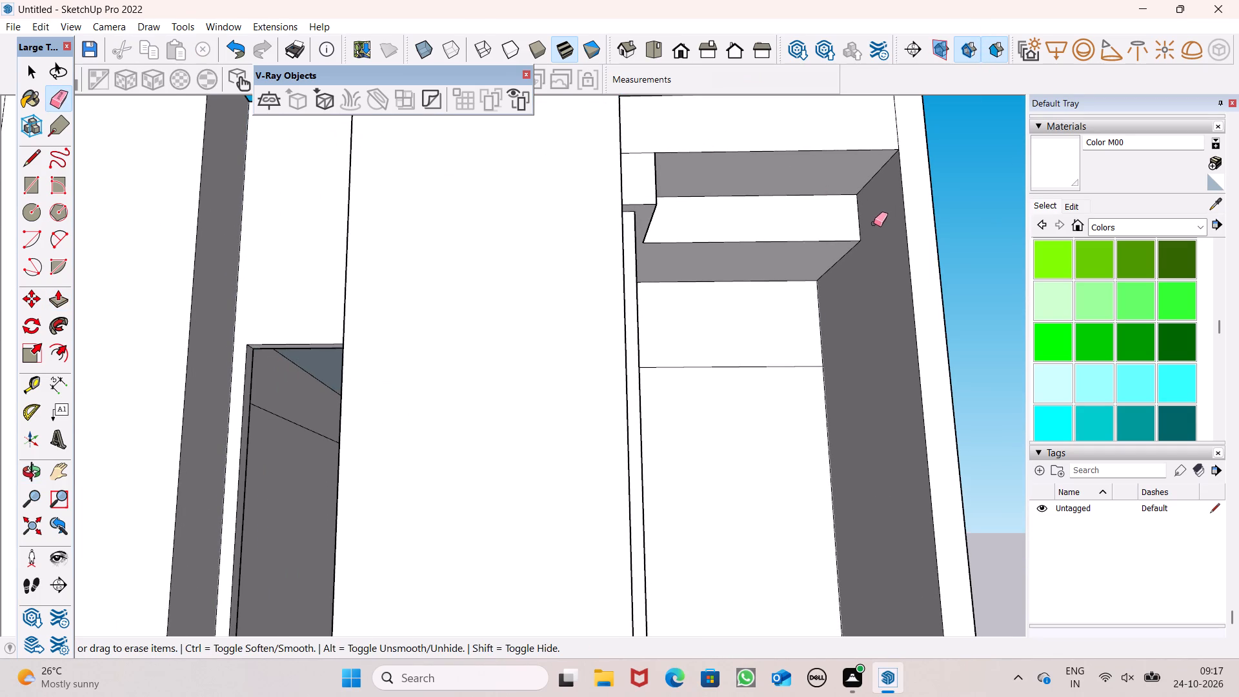
scroll(693, 258, down, 4)
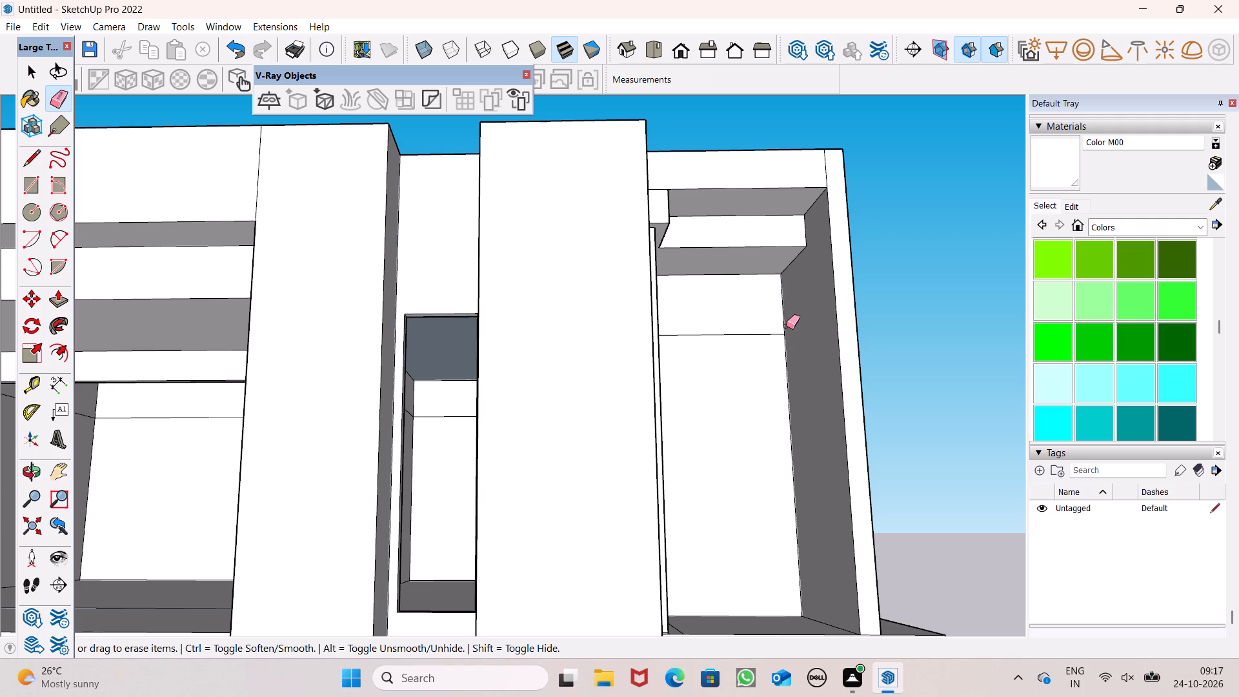
scroll(887, 317, down, 3)
middle_drag(838, 343, 631, 416)
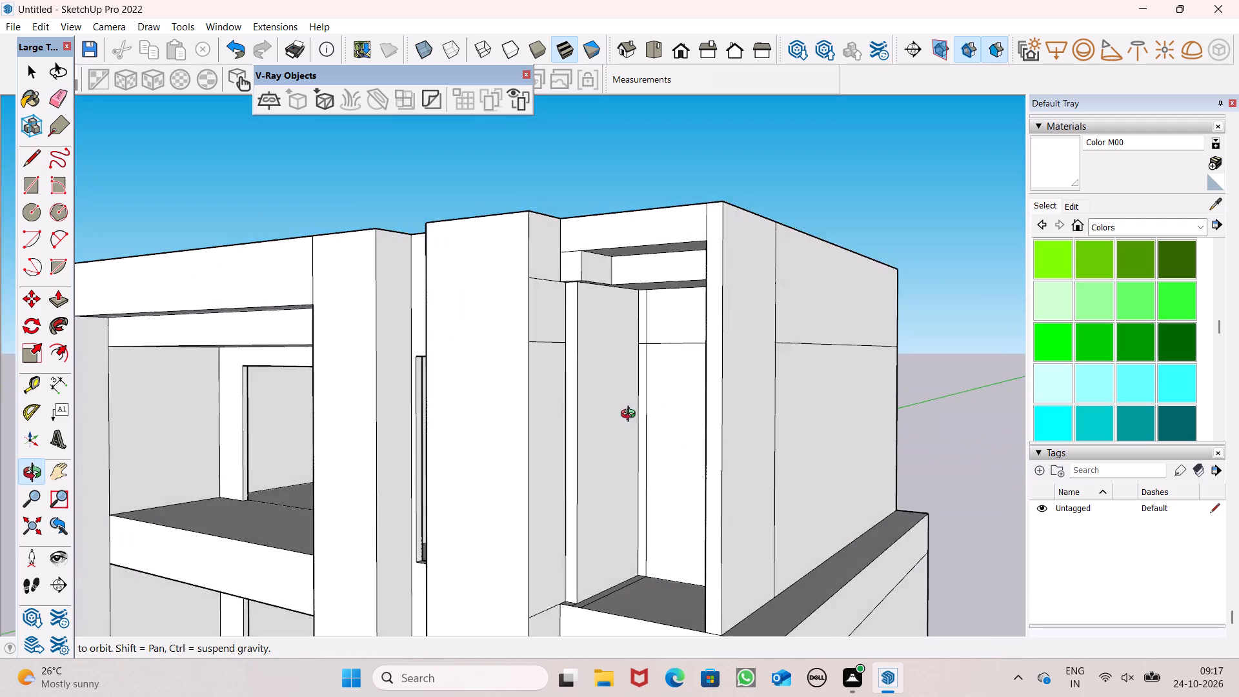
middle_drag(631, 416, 650, 405)
scroll(654, 391, up, 7)
drag(644, 292, 645, 291)
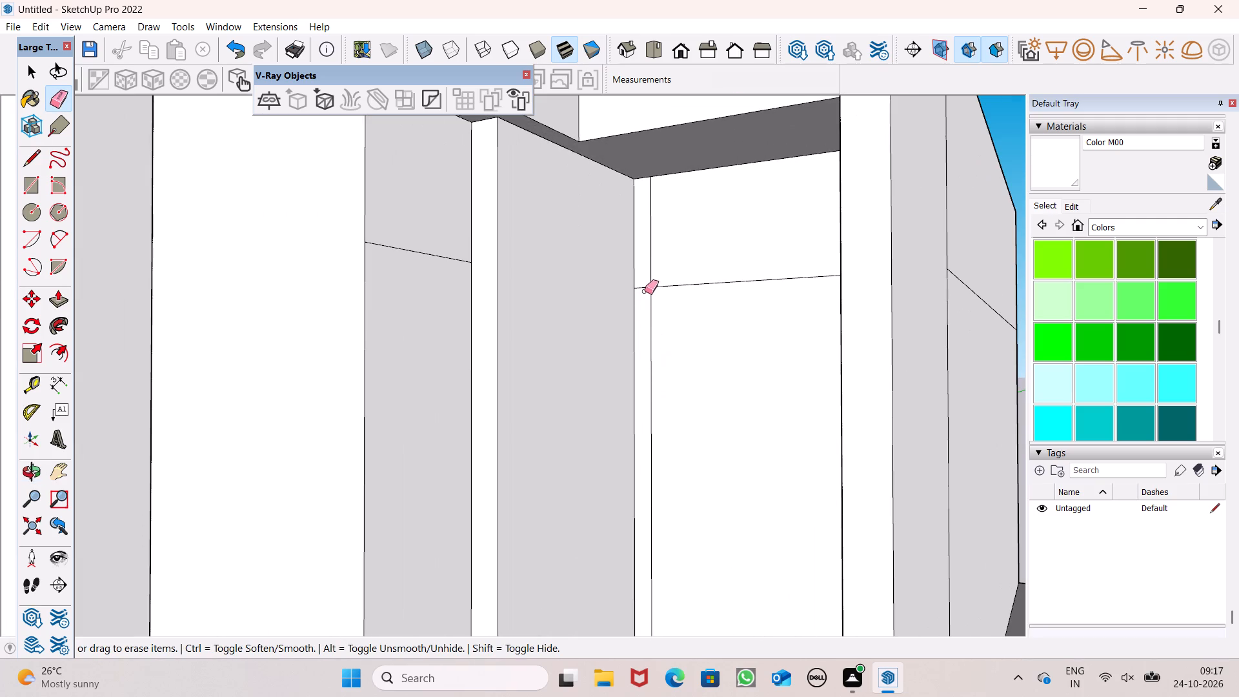
drag(645, 291, 659, 284)
Erase the horizontal seam line across the upper outer side wall's exterior face.
scroll(690, 311, down, 17)
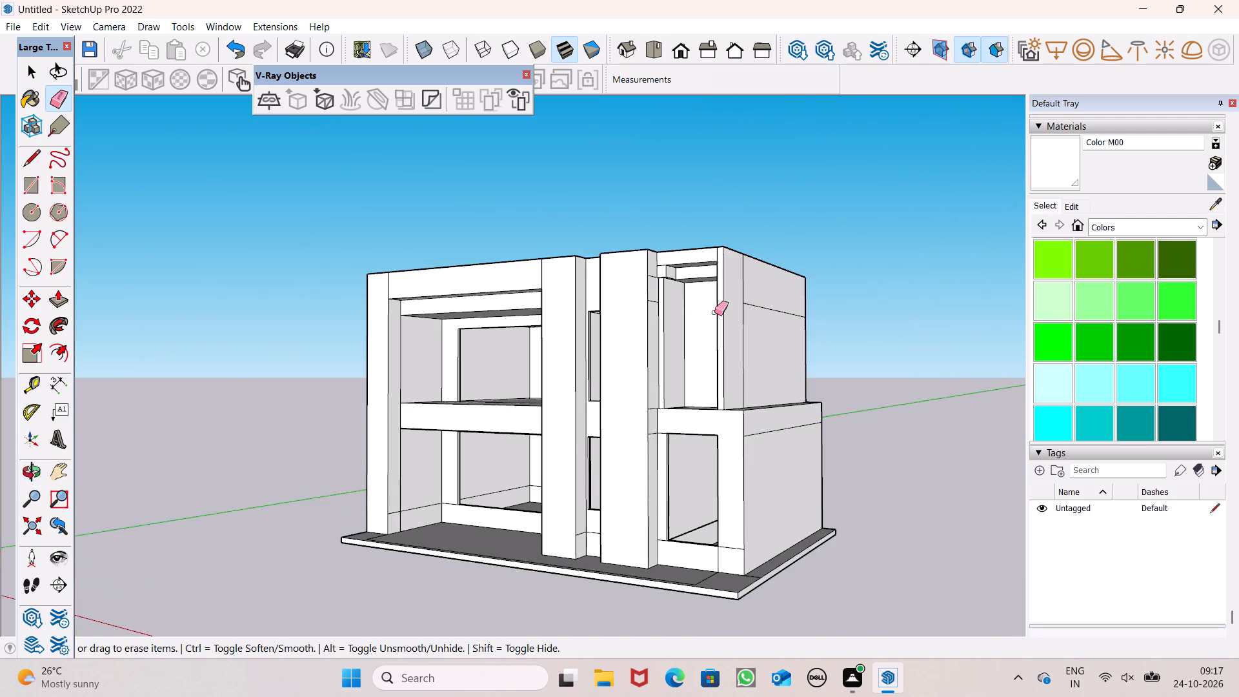
middle_drag(762, 327, 705, 380)
click(768, 319)
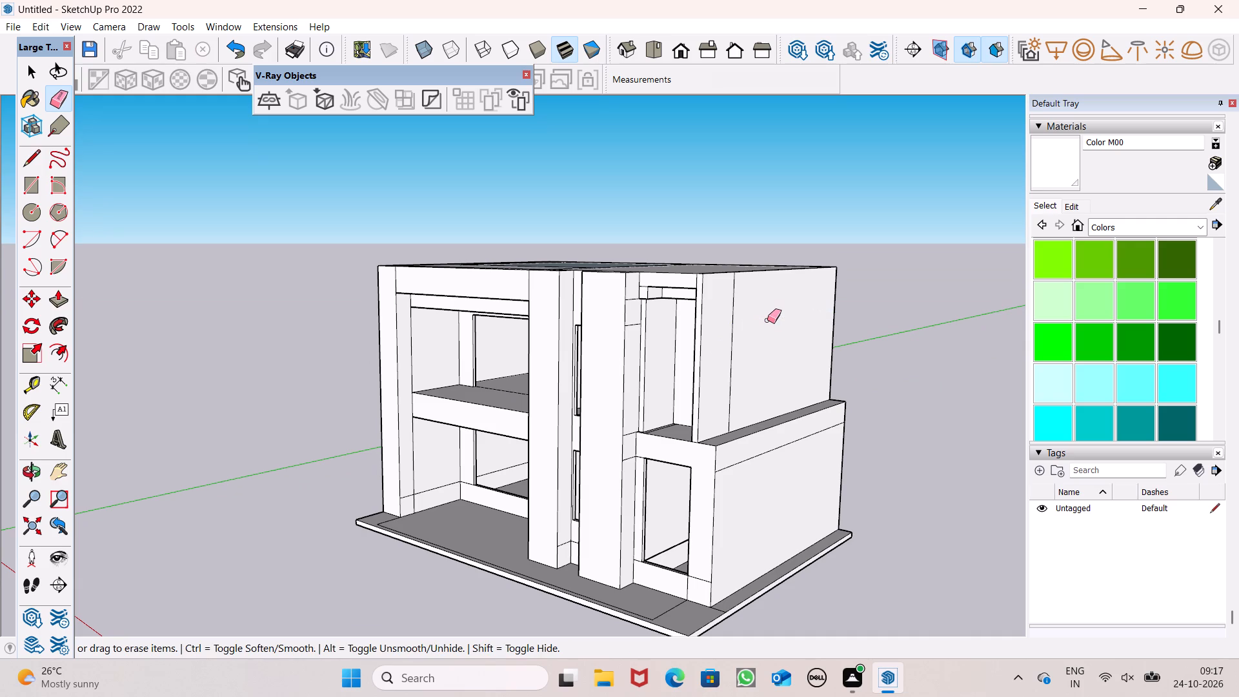
Erase the short vertical seam below the corner of the lower front opening beside the outer side wall.
scroll(767, 319, down, 5)
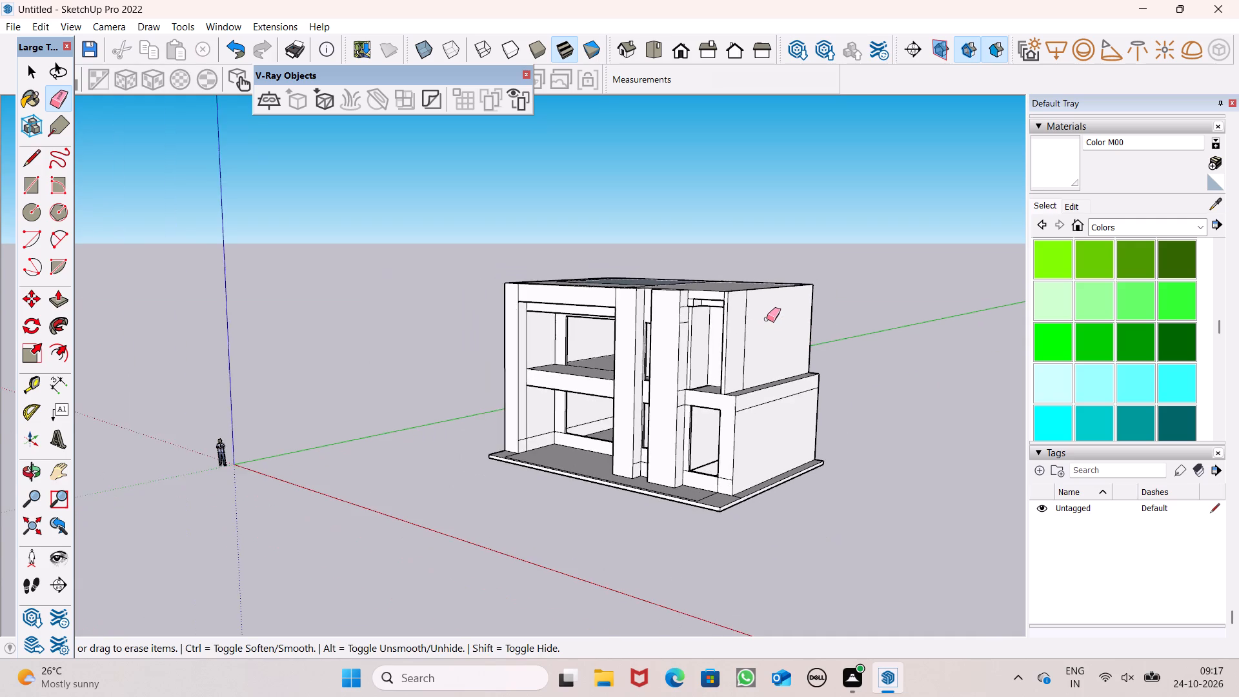
middle_drag(787, 347, 996, 329)
scroll(792, 327, up, 1)
scroll(779, 332, down, 3)
scroll(756, 433, up, 6)
middle_drag(724, 452, 711, 458)
scroll(716, 436, up, 2)
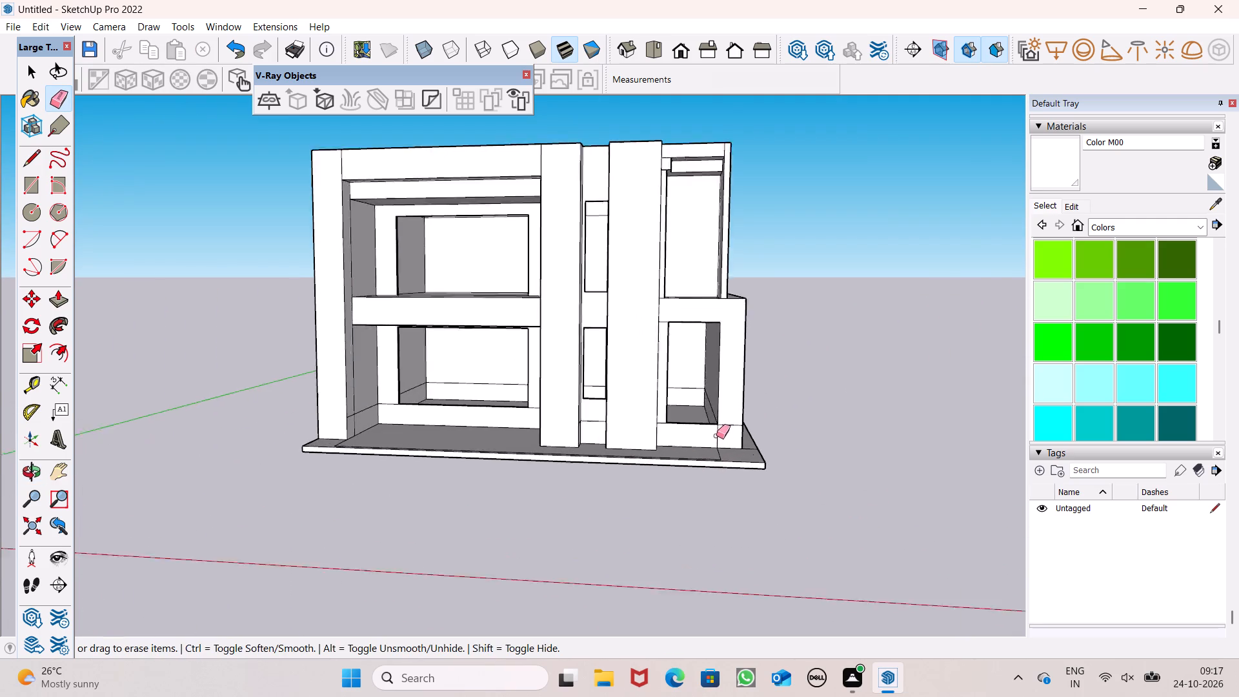
scroll(716, 436, up, 4)
drag(727, 414, 715, 435)
scroll(712, 366, down, 7)
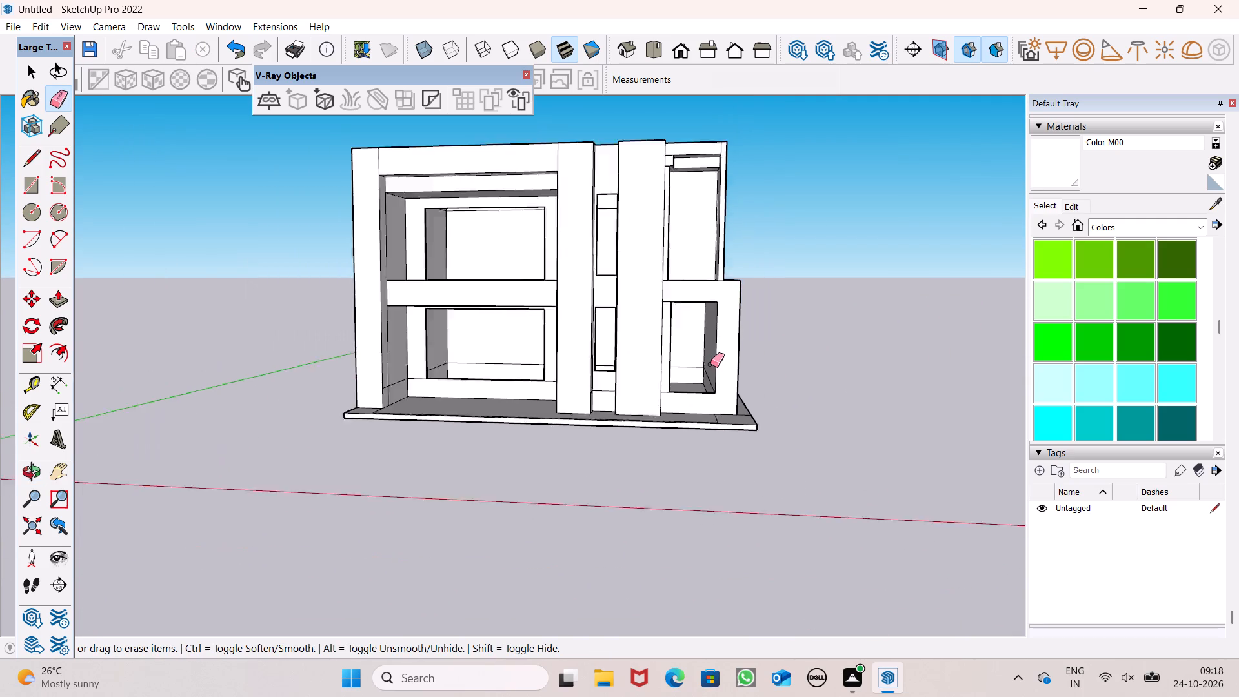
scroll(710, 364, down, 3)
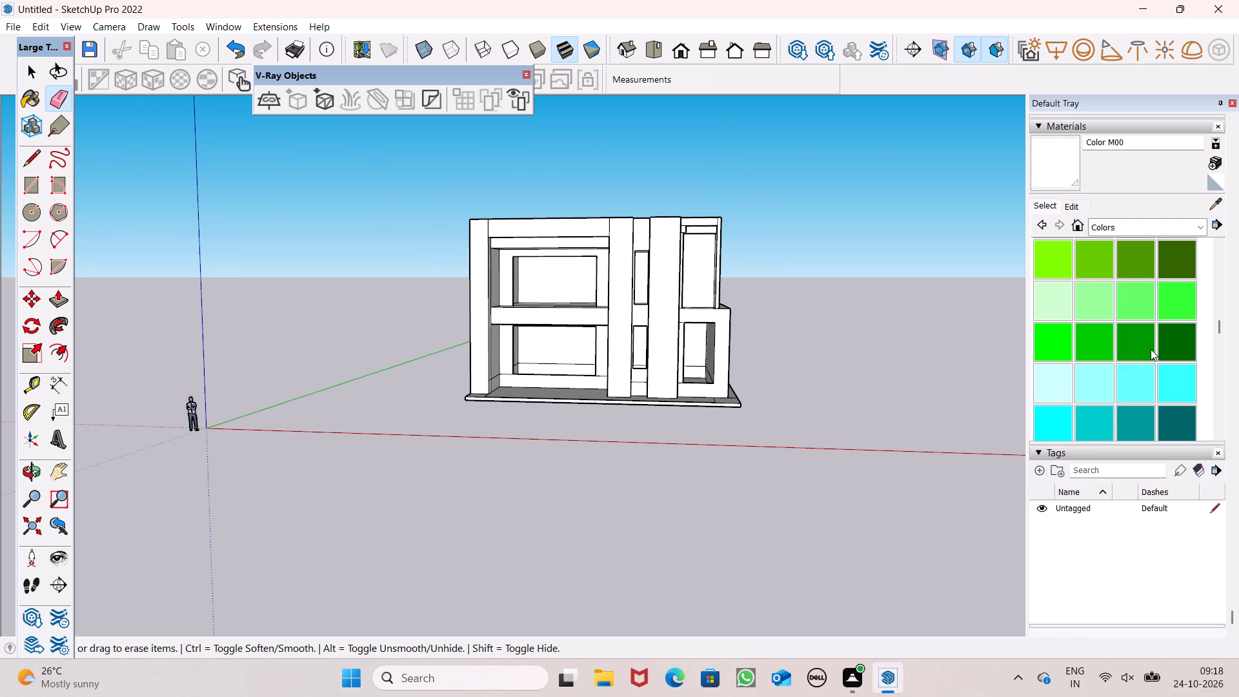
key(space)
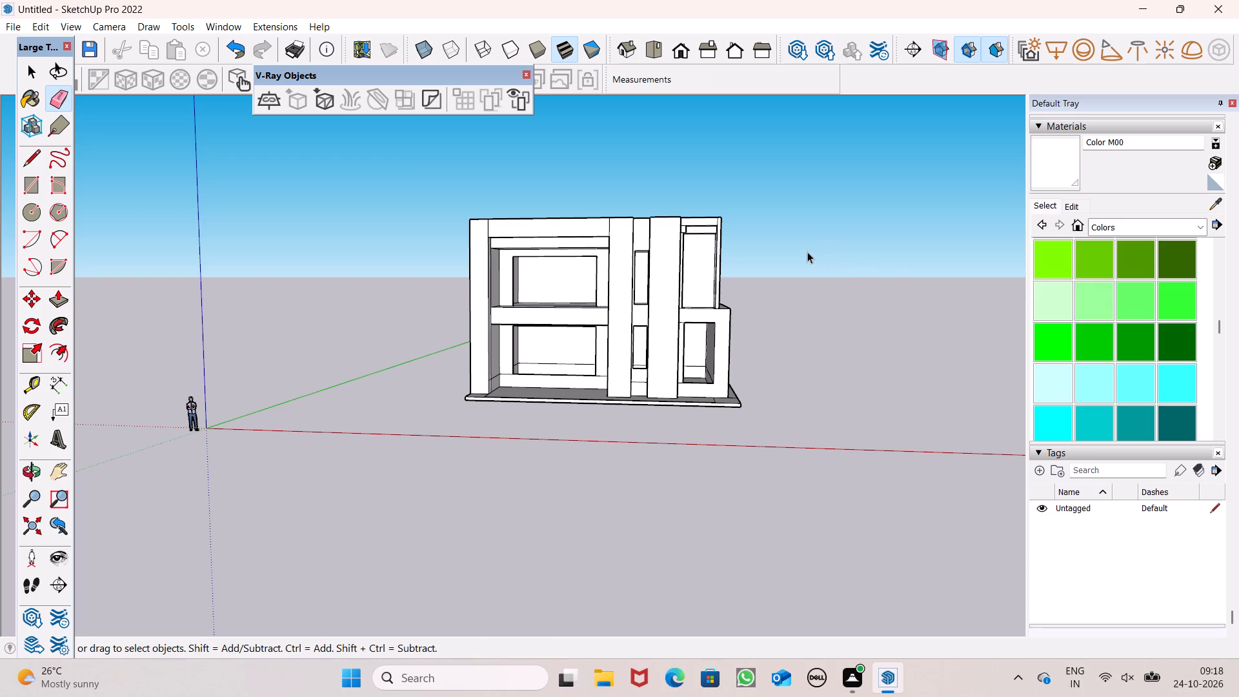
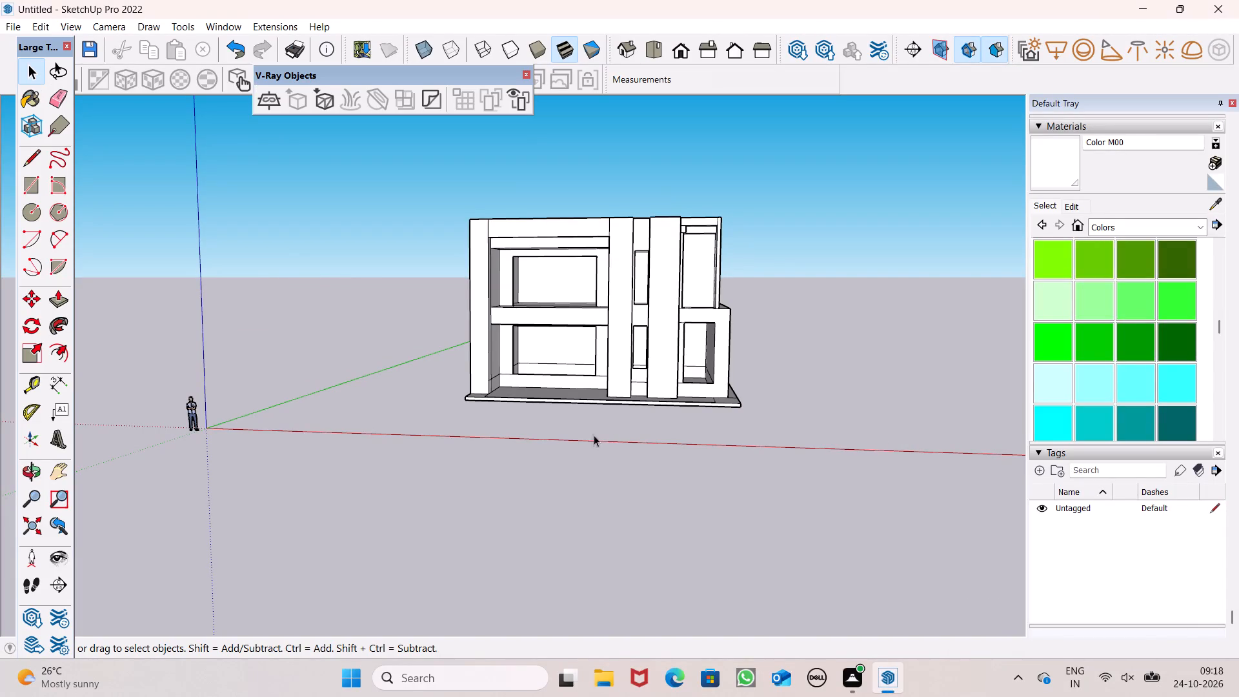
Draw an upright rectangle about 19' 11" by 16' 7" beside the house, parallel to its front, as a window panel.
click(674, 600)
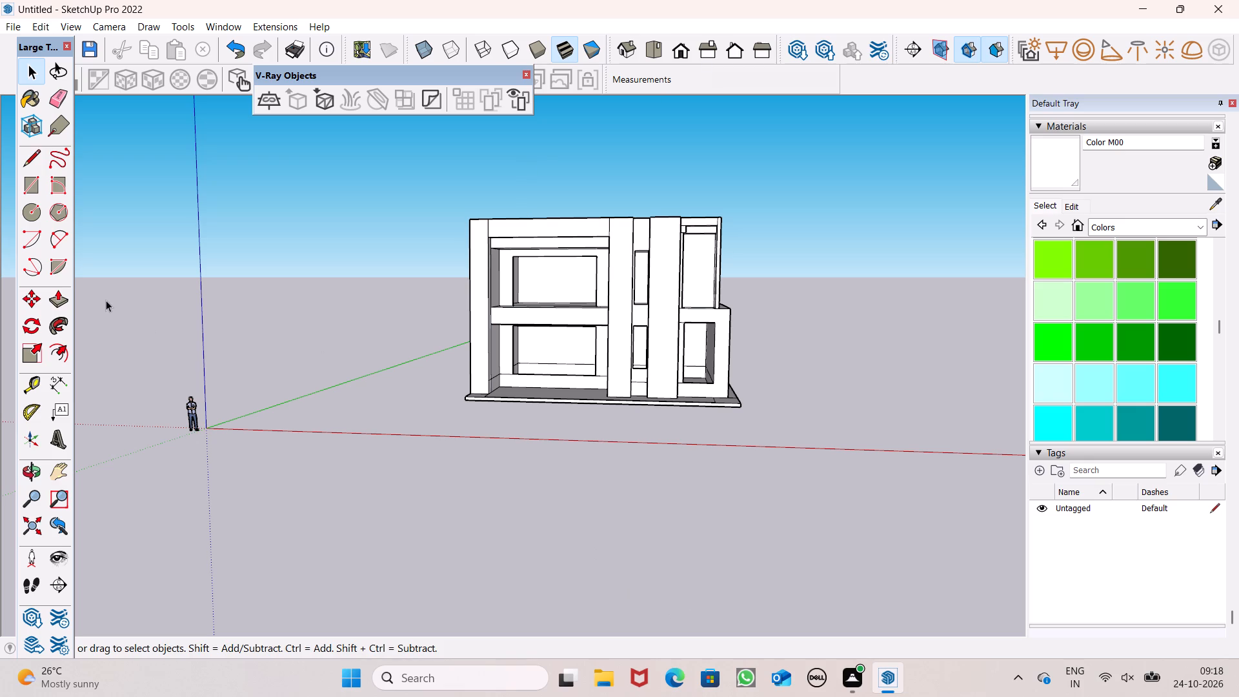
click(28, 188)
scroll(458, 369, down, 2)
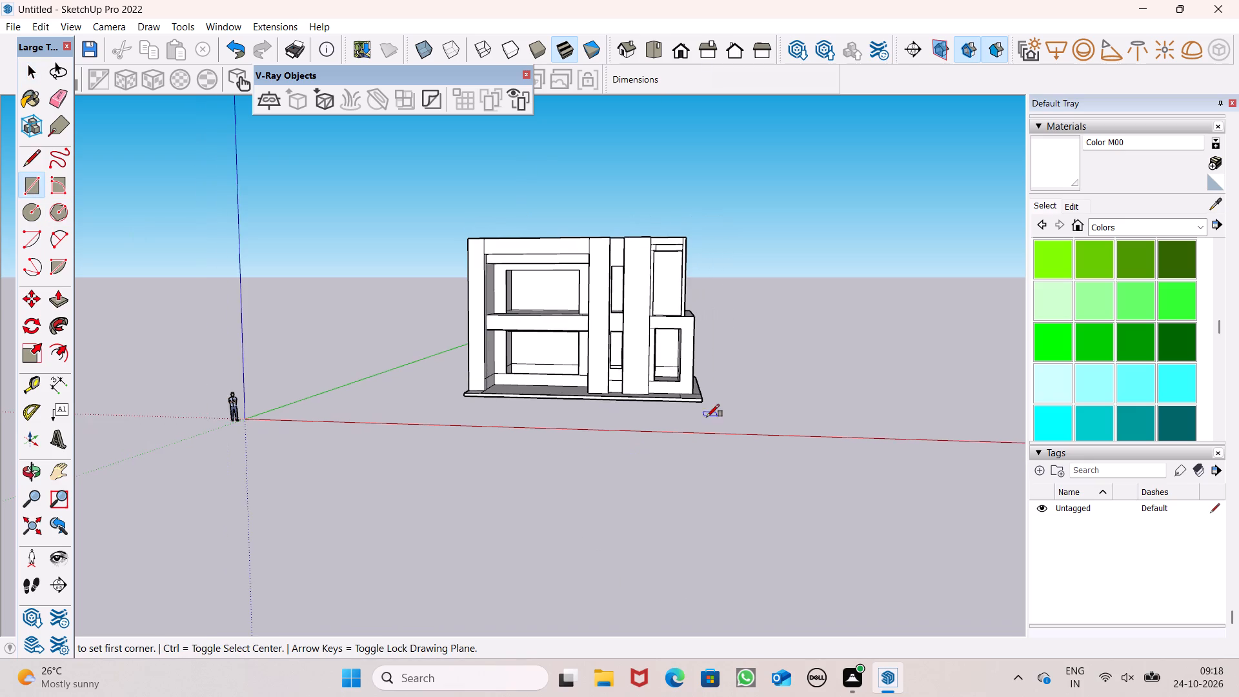
middle_drag(707, 418, 713, 411)
scroll(837, 372, up, 1)
middle_drag(861, 436, 867, 391)
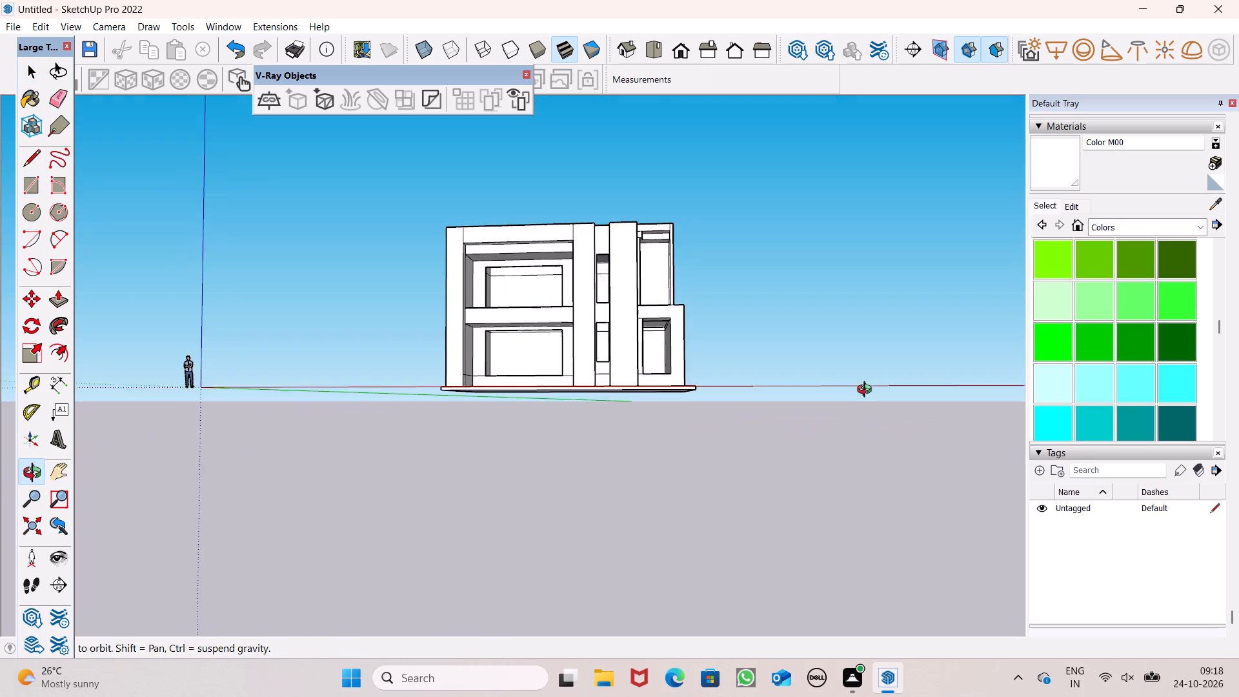
middle_drag(867, 391, 867, 390)
drag(763, 263, 763, 272)
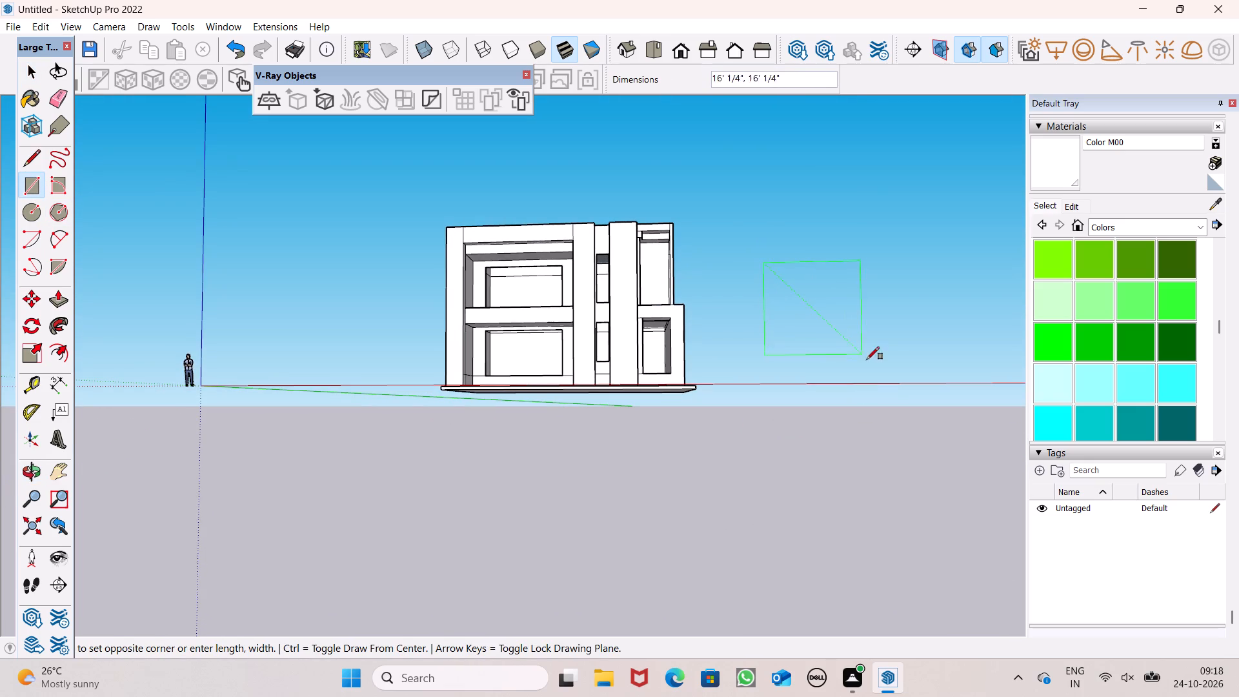
scroll(881, 363, up, 1)
middle_drag(881, 363, 883, 389)
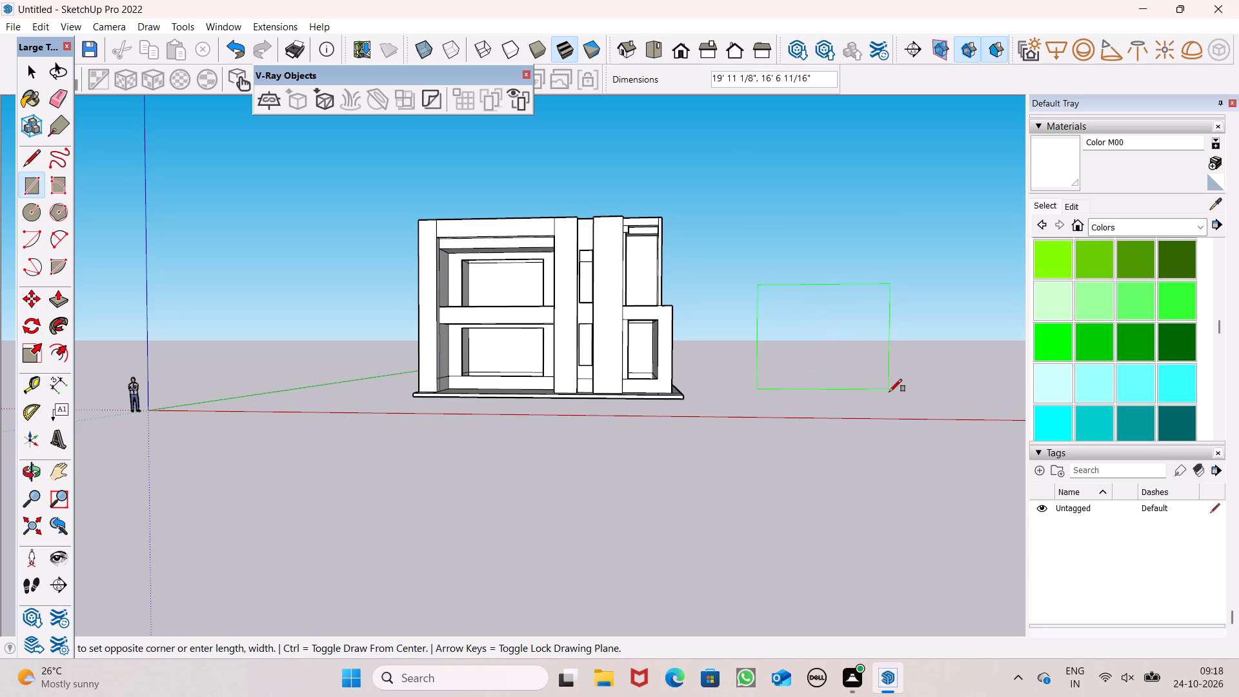
click(890, 393)
key(space)
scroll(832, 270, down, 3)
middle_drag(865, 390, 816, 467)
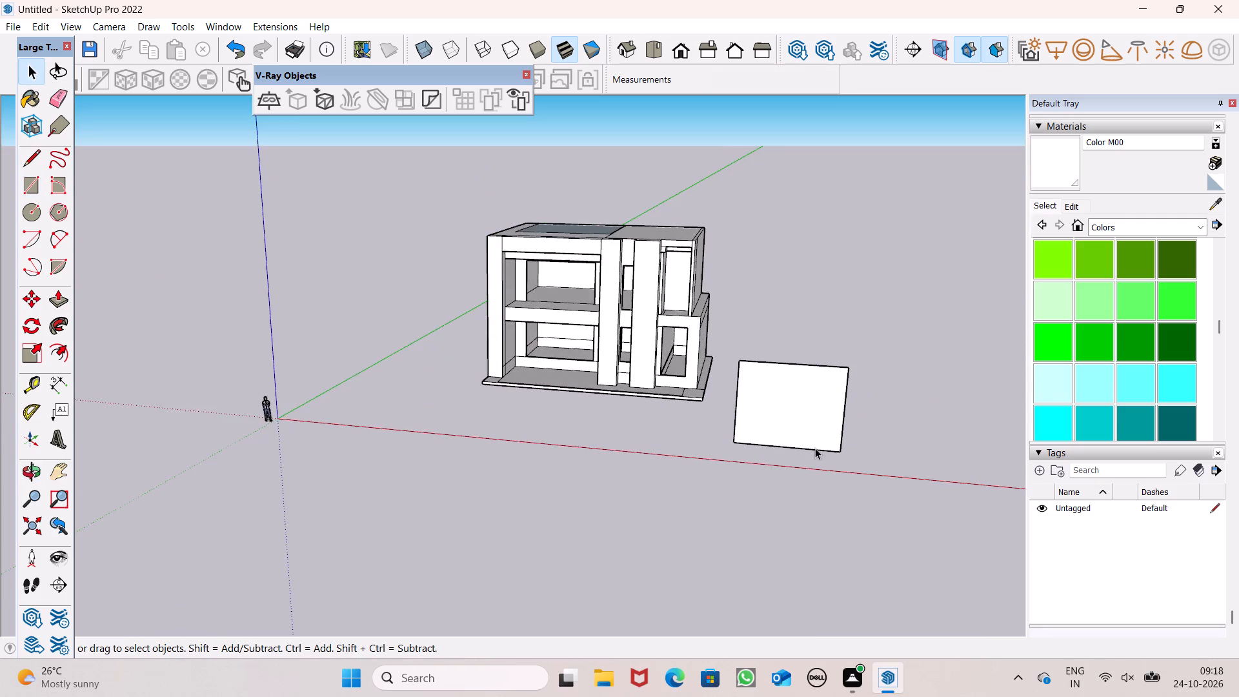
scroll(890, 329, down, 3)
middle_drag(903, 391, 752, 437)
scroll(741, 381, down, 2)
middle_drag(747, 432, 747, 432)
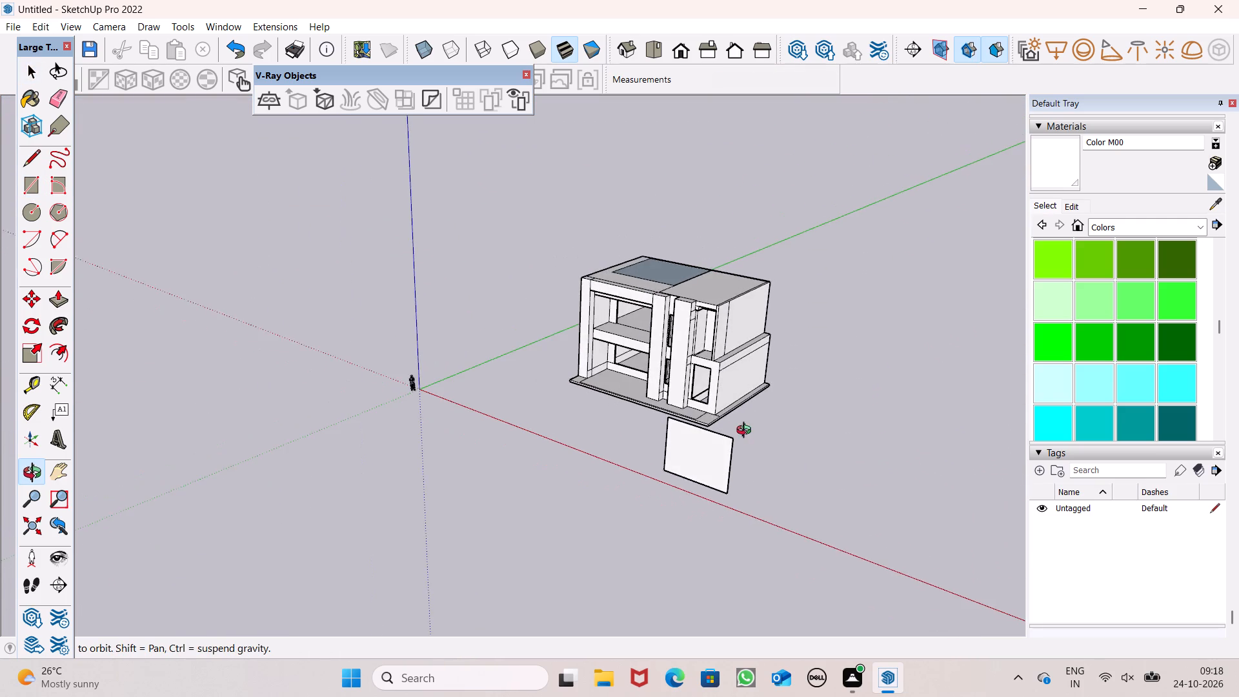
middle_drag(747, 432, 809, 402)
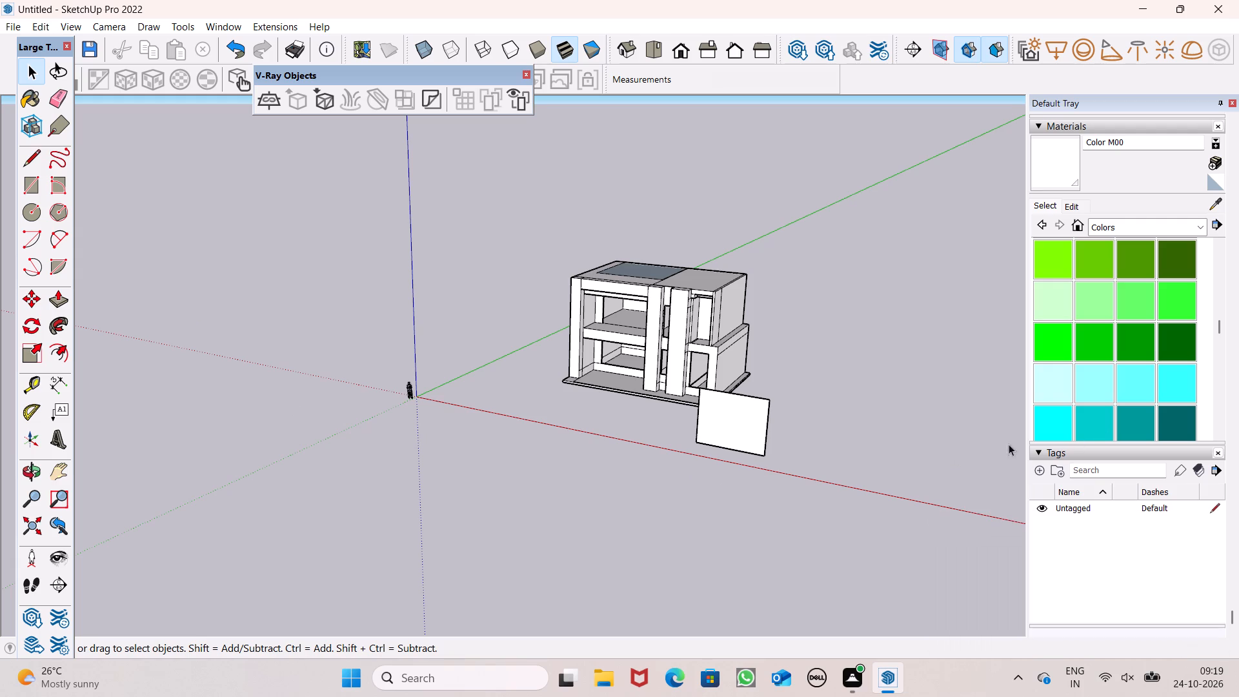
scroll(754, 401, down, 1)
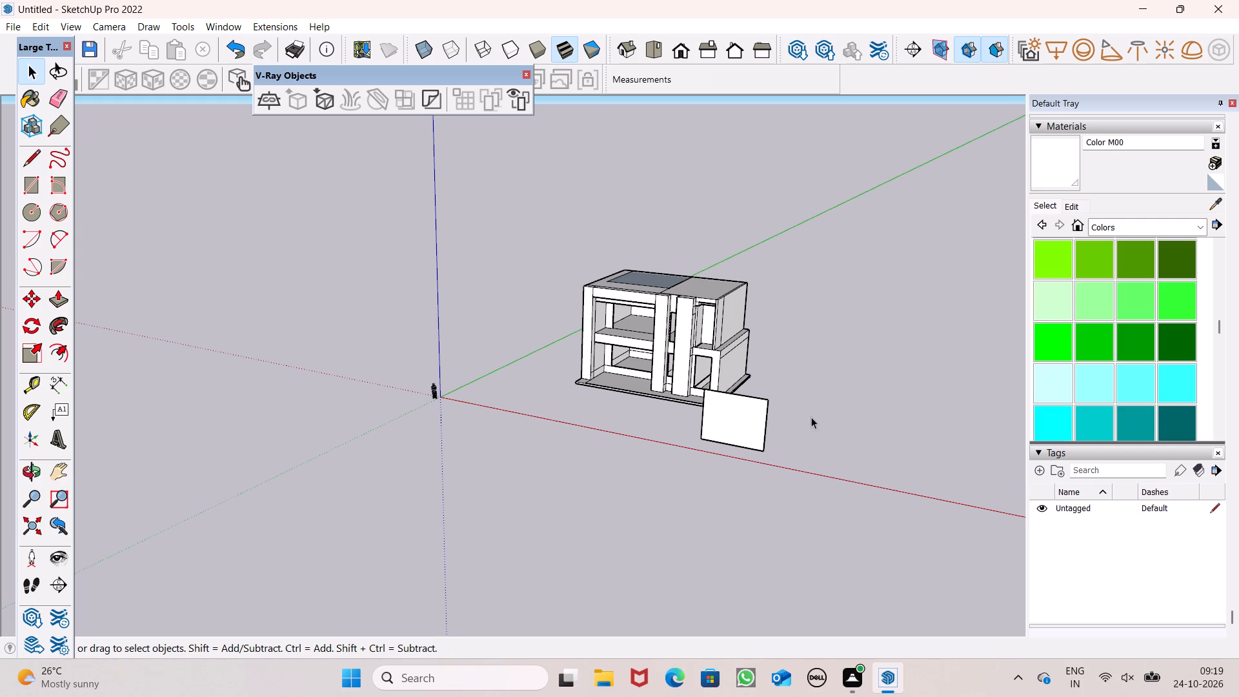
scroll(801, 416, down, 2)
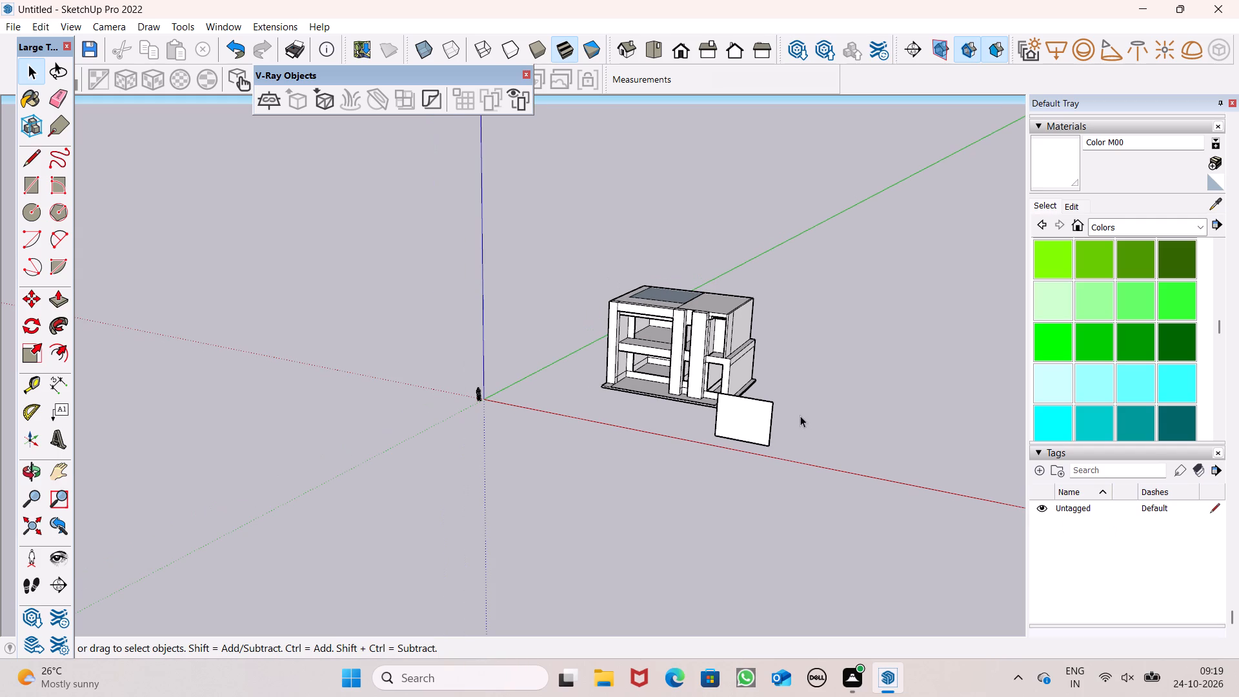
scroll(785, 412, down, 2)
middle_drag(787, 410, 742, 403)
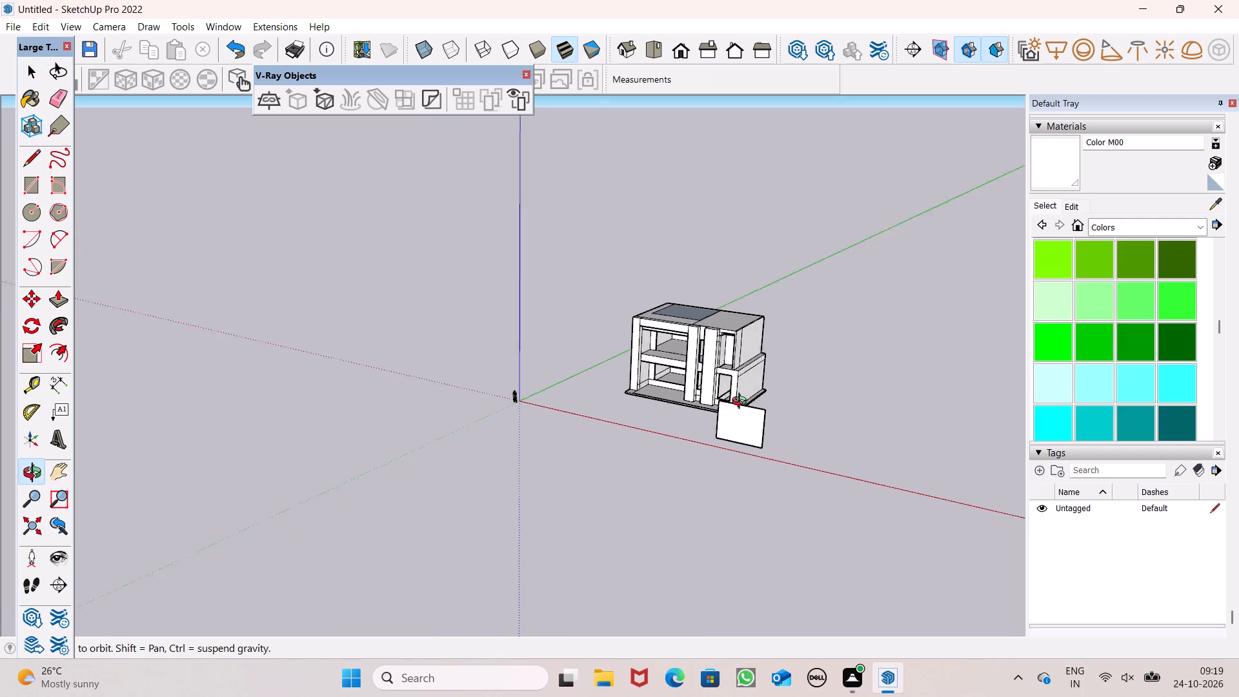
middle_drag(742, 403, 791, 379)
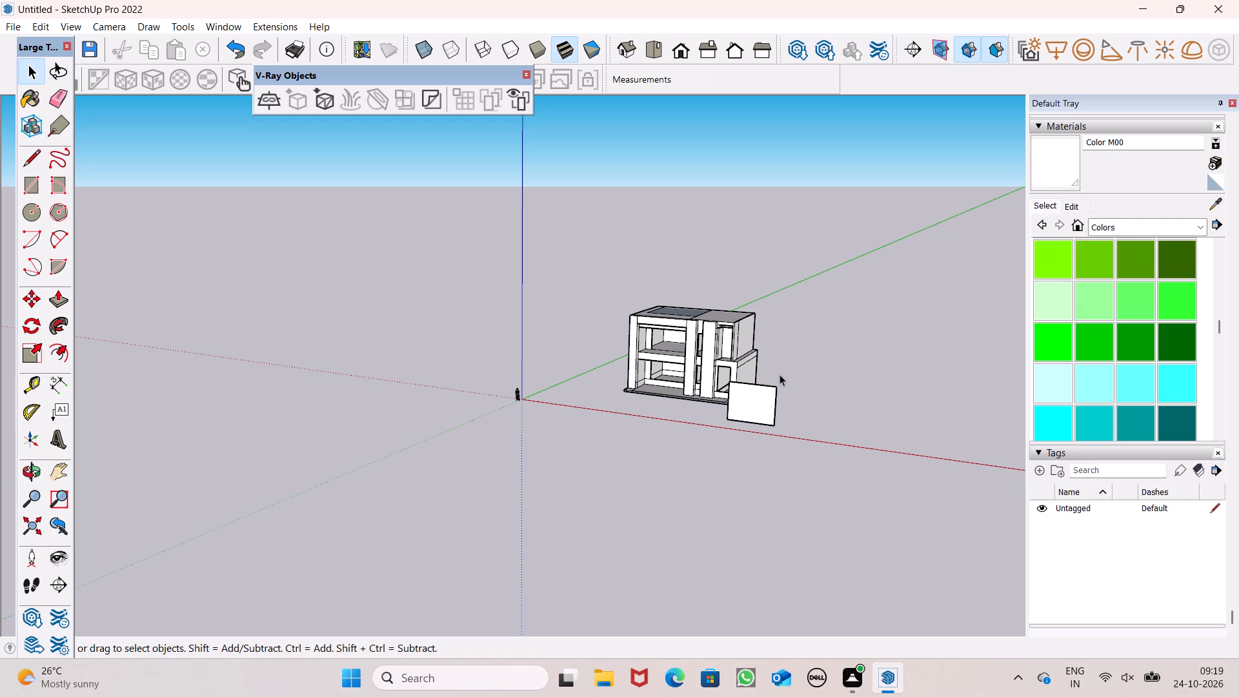
Offset the window panel's outline inward to form a narrow border frame around its face.
click(50, 353)
middle_drag(709, 443, 723, 472)
scroll(718, 472, up, 1)
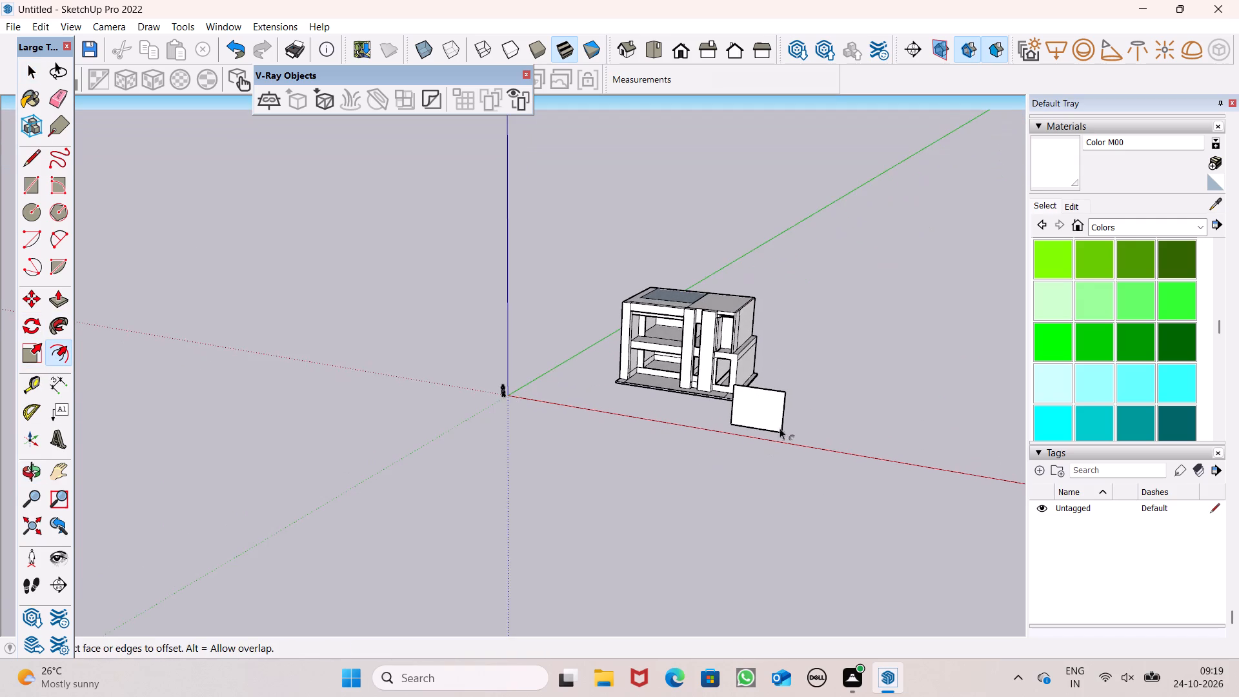
scroll(783, 409, up, 7)
scroll(726, 396, up, 6)
drag(750, 393, 745, 398)
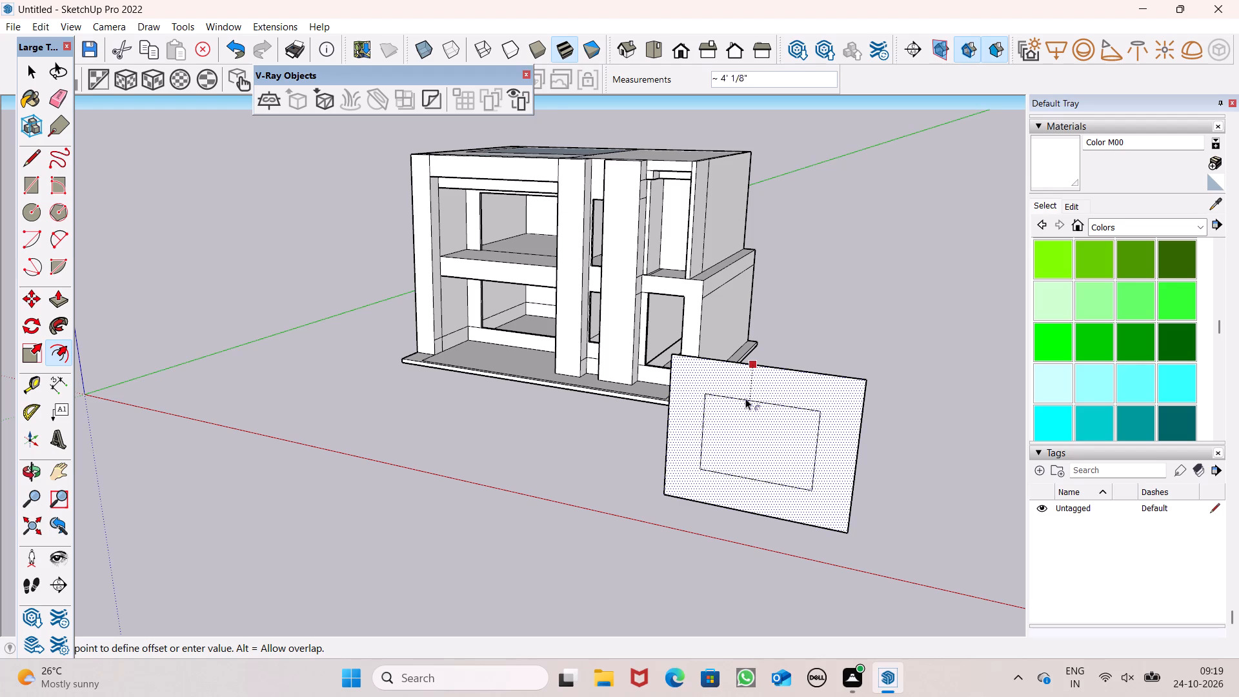
drag(745, 398, 744, 370)
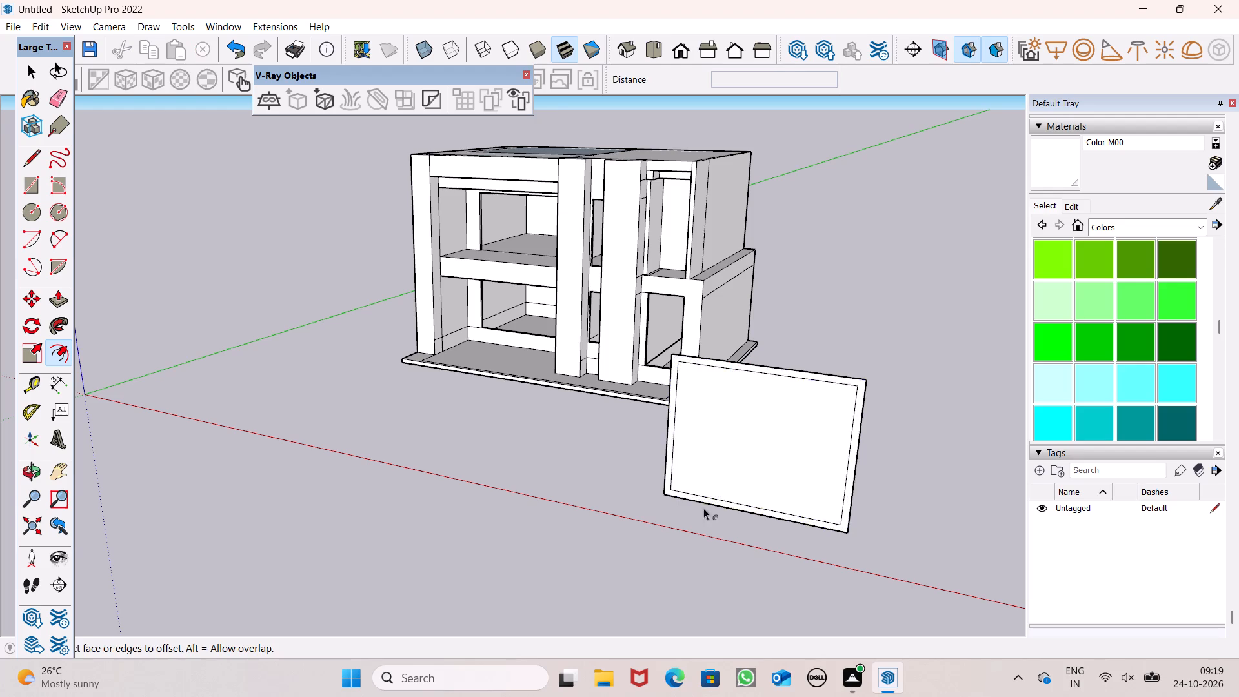
Draw a narrow vertical strip about 15' 5" tall across the panel's inner face, from the border's upper edge to its lower edge.
middle_drag(703, 508, 781, 485)
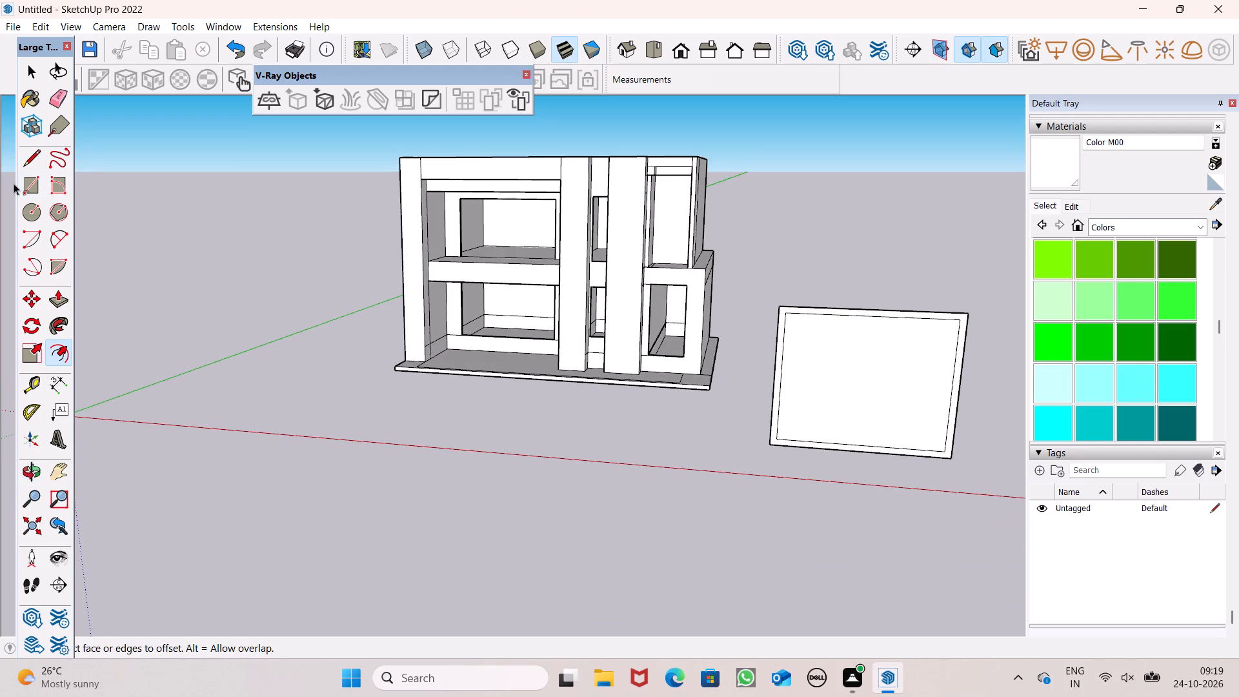
click(12, 183)
scroll(290, 248, down, 6)
click(39, 189)
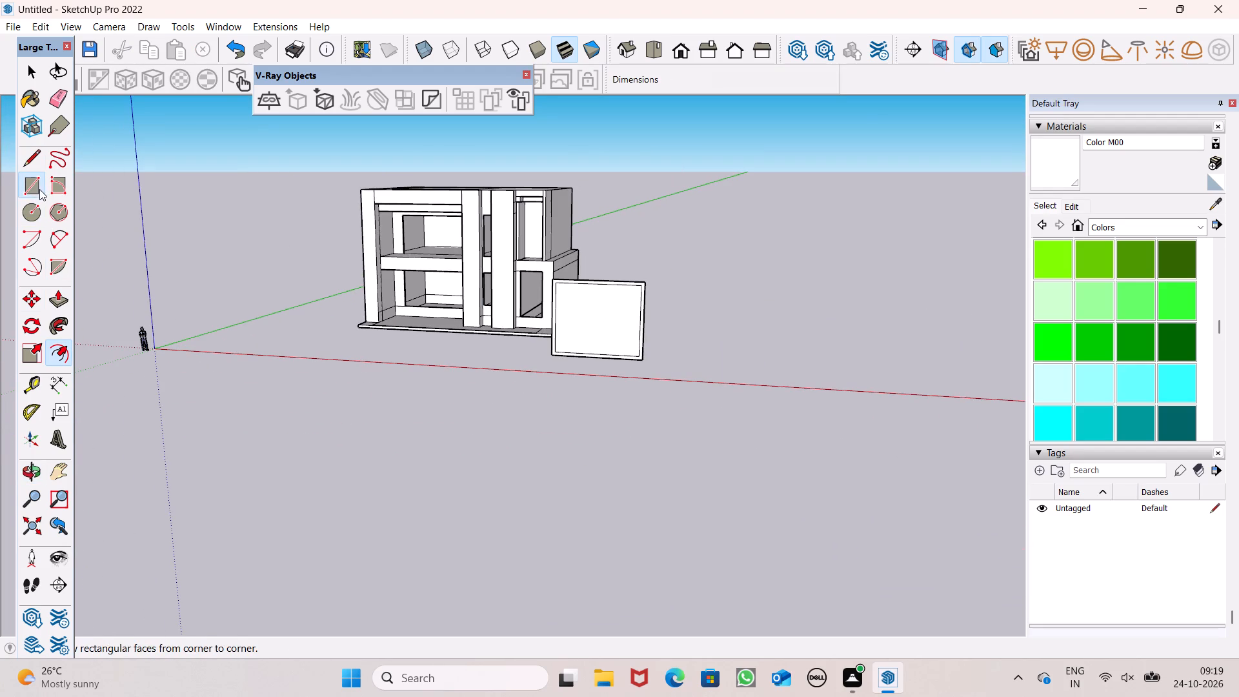
scroll(630, 358, up, 3)
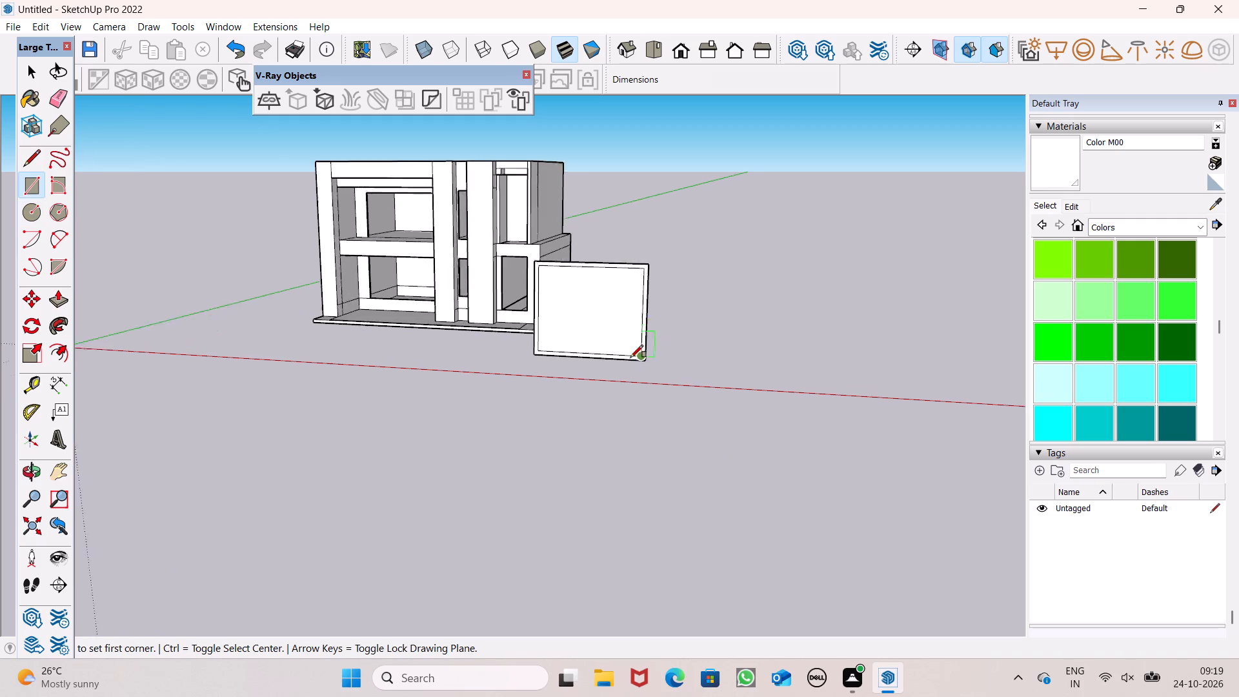
scroll(630, 358, up, 3)
middle_drag(652, 369, 662, 375)
scroll(638, 253, up, 5)
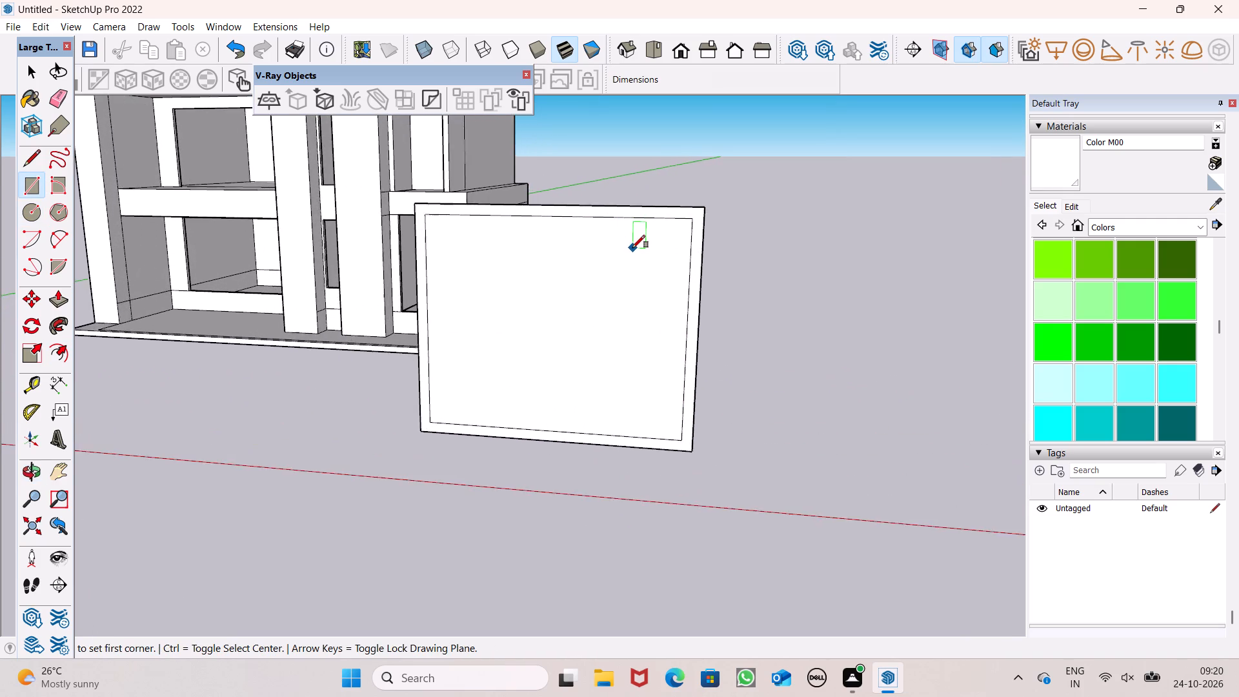
middle_drag(634, 247, 671, 230)
scroll(619, 194, up, 5)
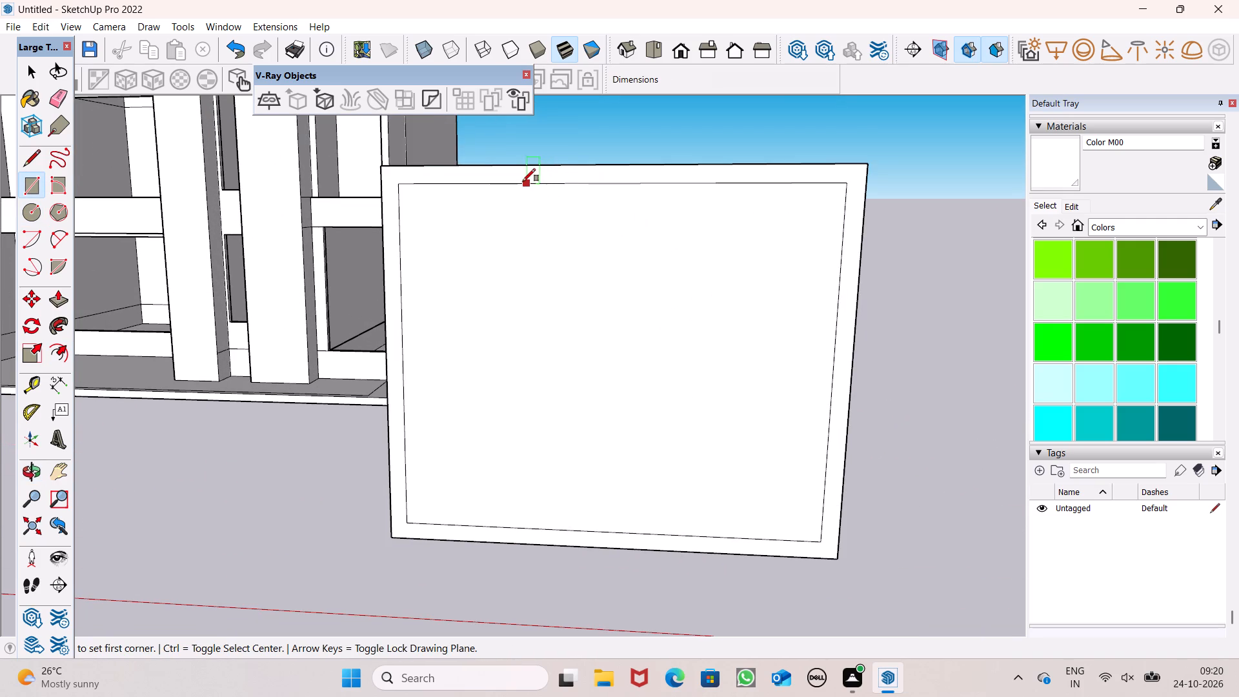
click(523, 181)
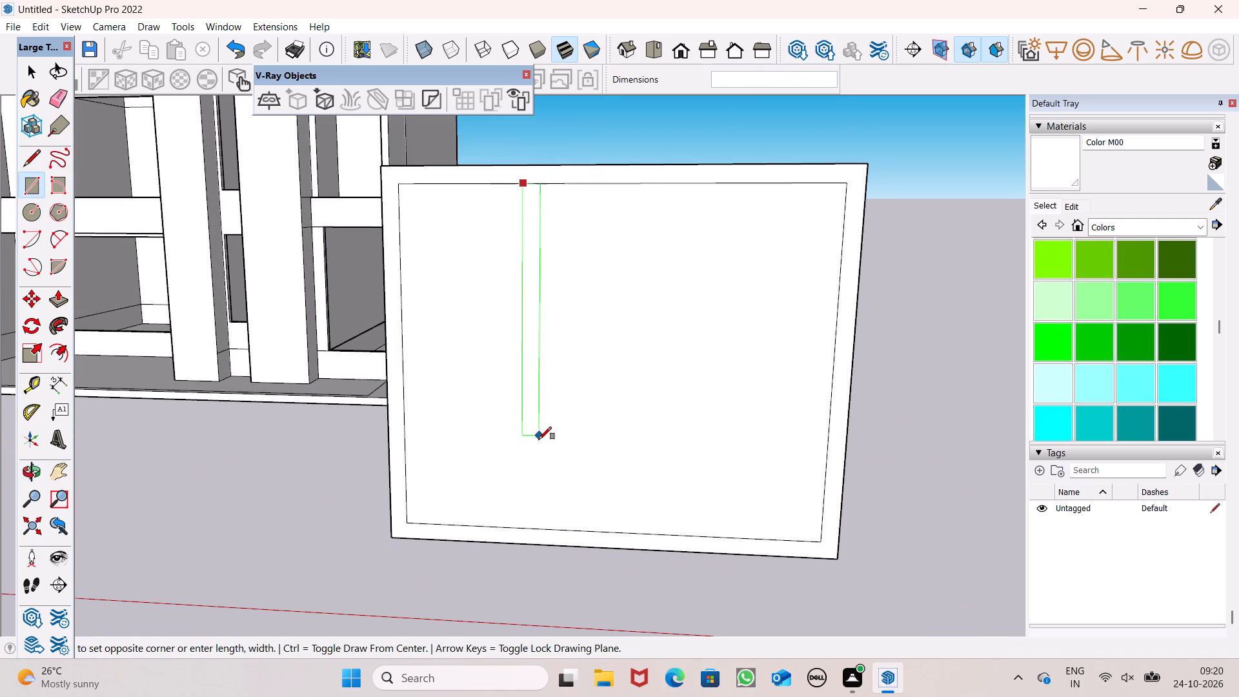
click(533, 529)
key(space)
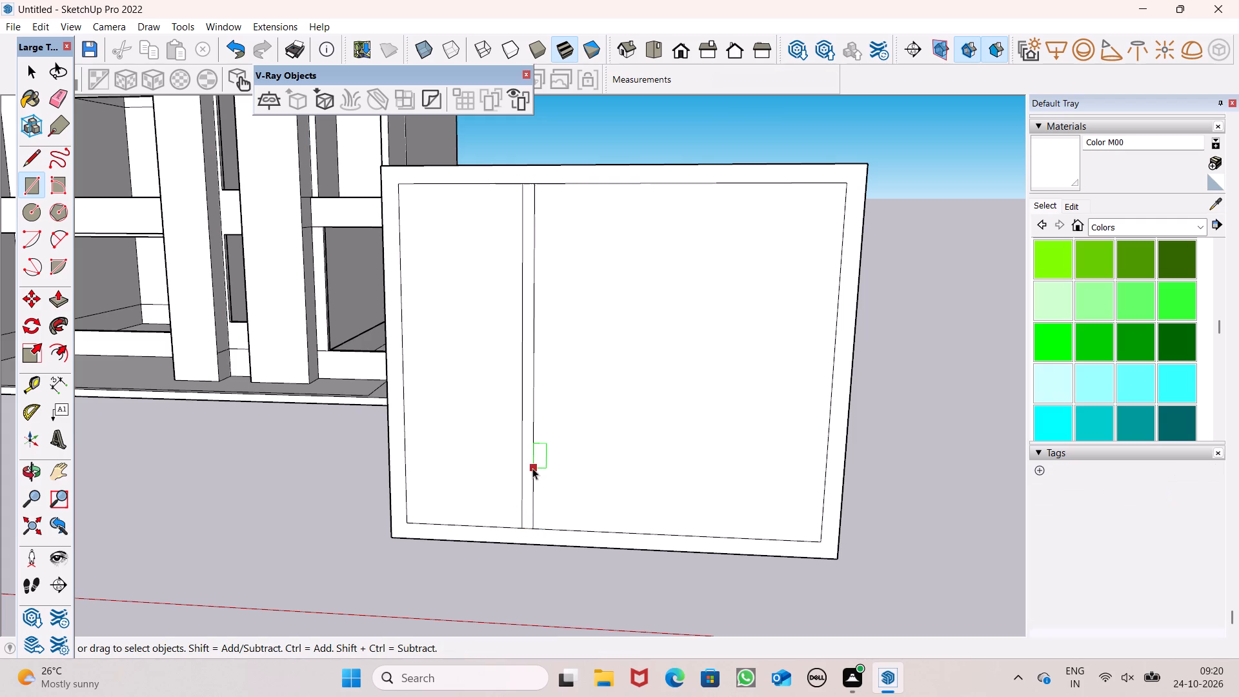
Copy the vertical strip about 6' 4" horizontally across the panel to make a second mullion, splitting the inner face into three bays.
click(526, 510)
click(525, 509)
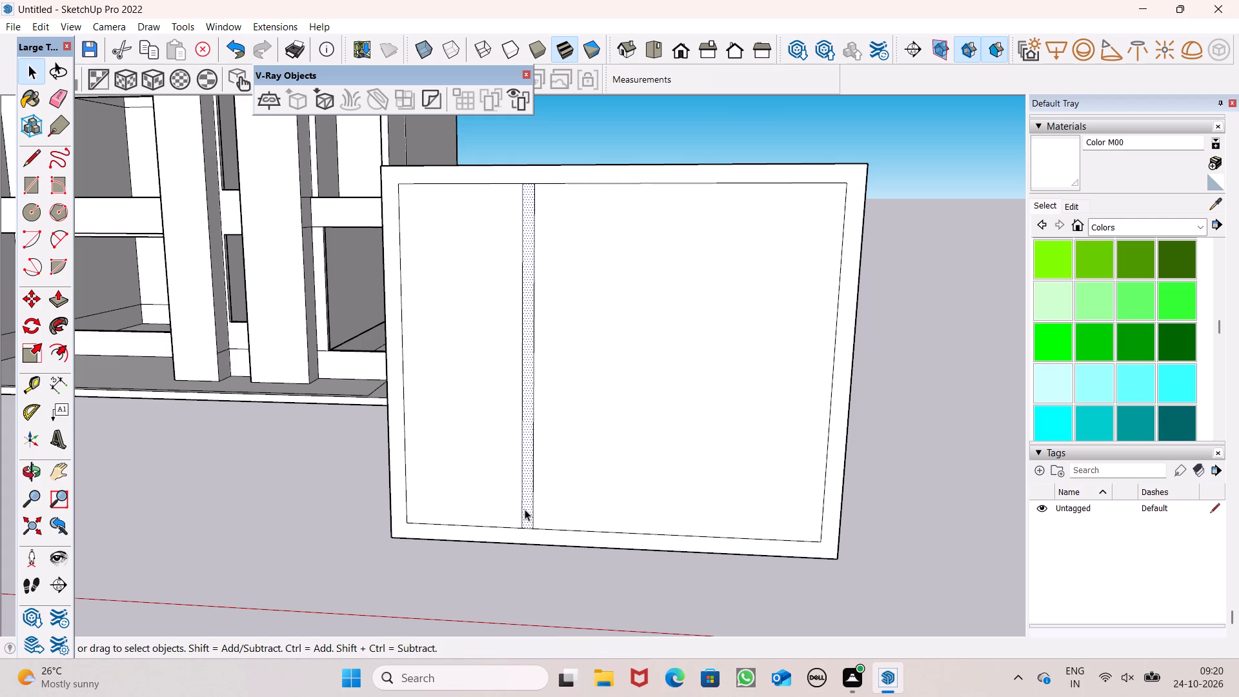
click(525, 509)
key(m)
key(Return)
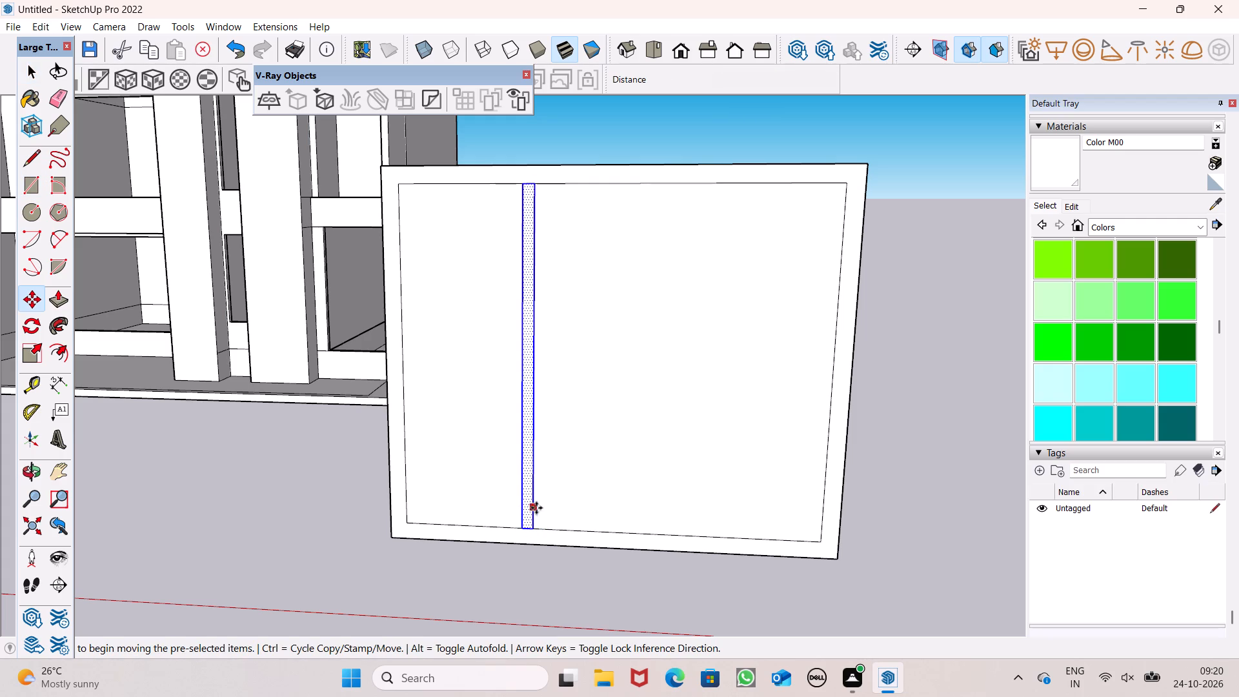
drag(535, 494, 552, 496)
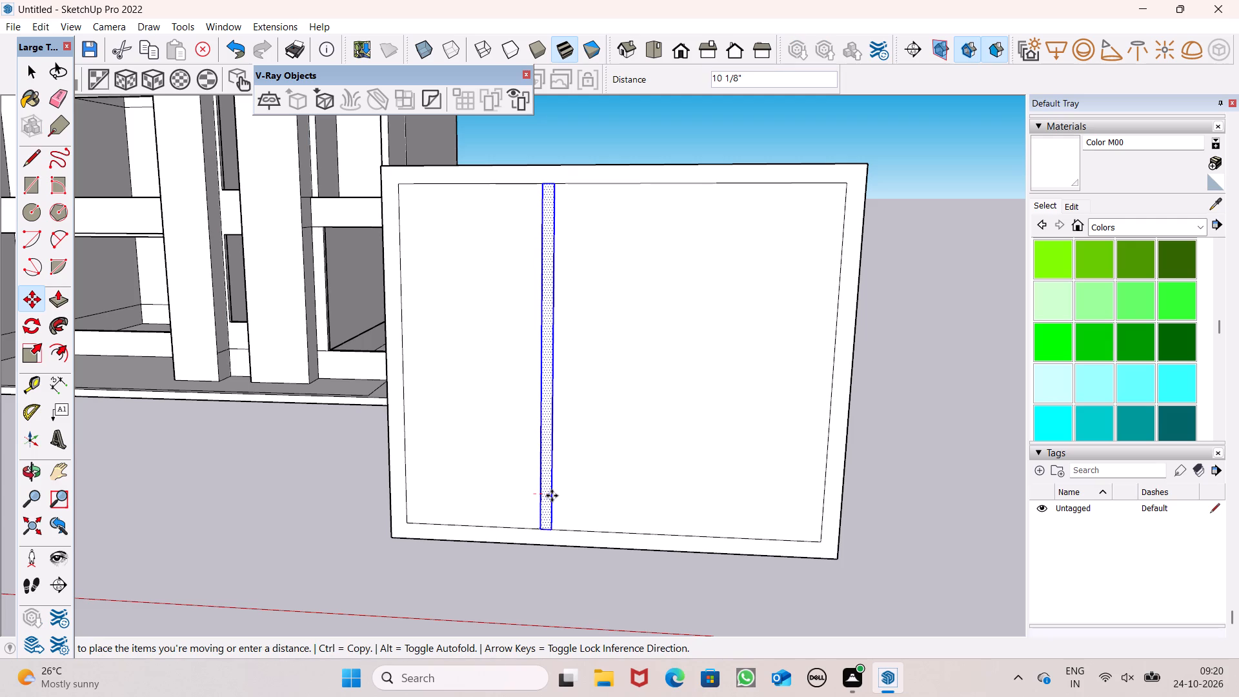
drag(552, 496, 674, 510)
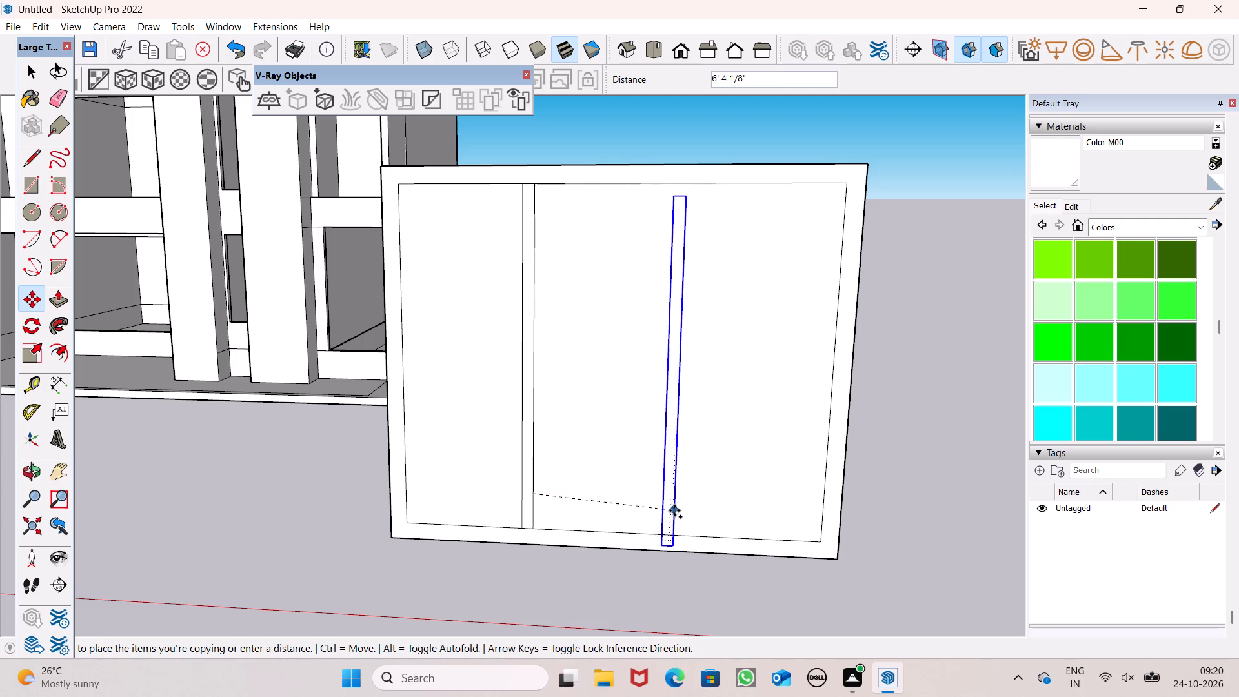
drag(674, 510, 676, 509)
click(676, 509)
click(676, 505)
key(space)
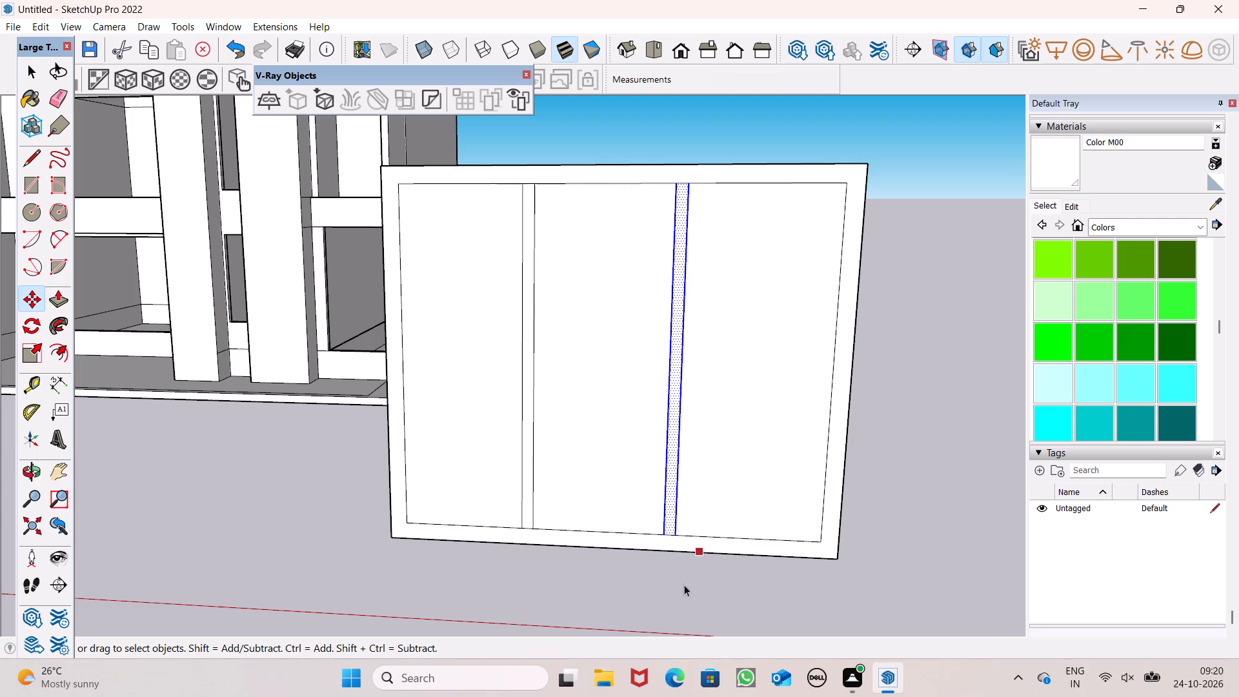
drag(643, 607, 646, 598)
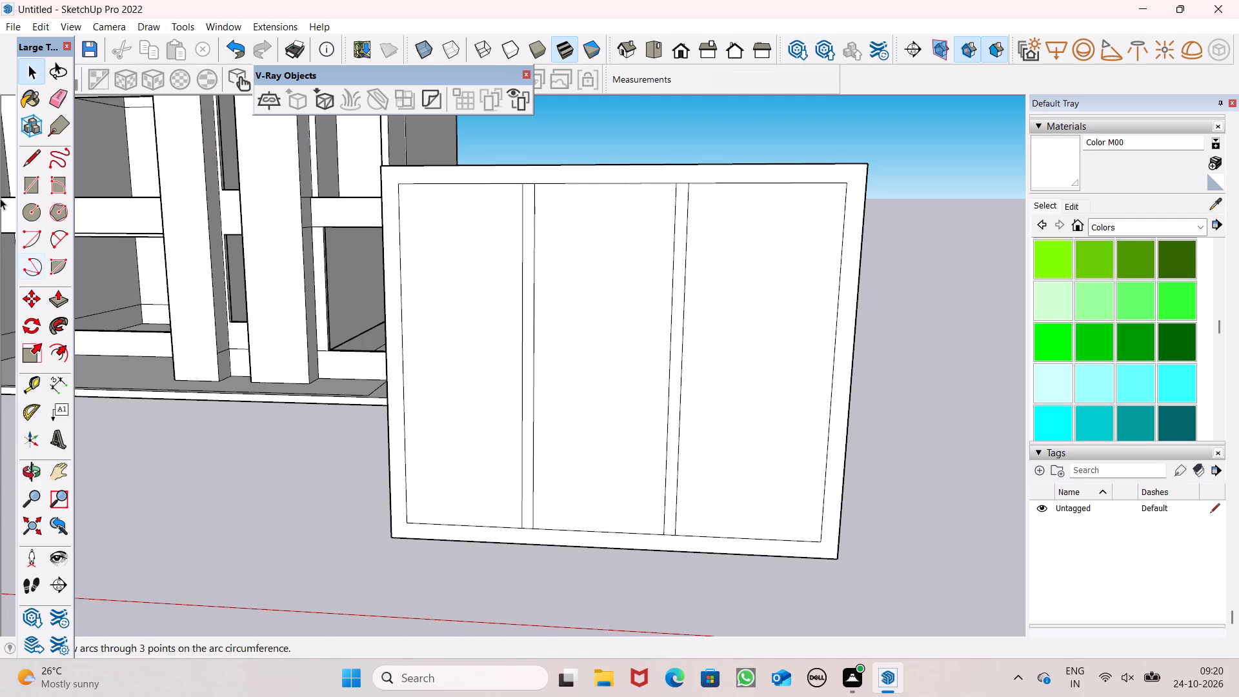
Draw a horizontal strip about 5 3/16" high and 18' 7" wide across the upper part of the panel's inner face.
click(32, 176)
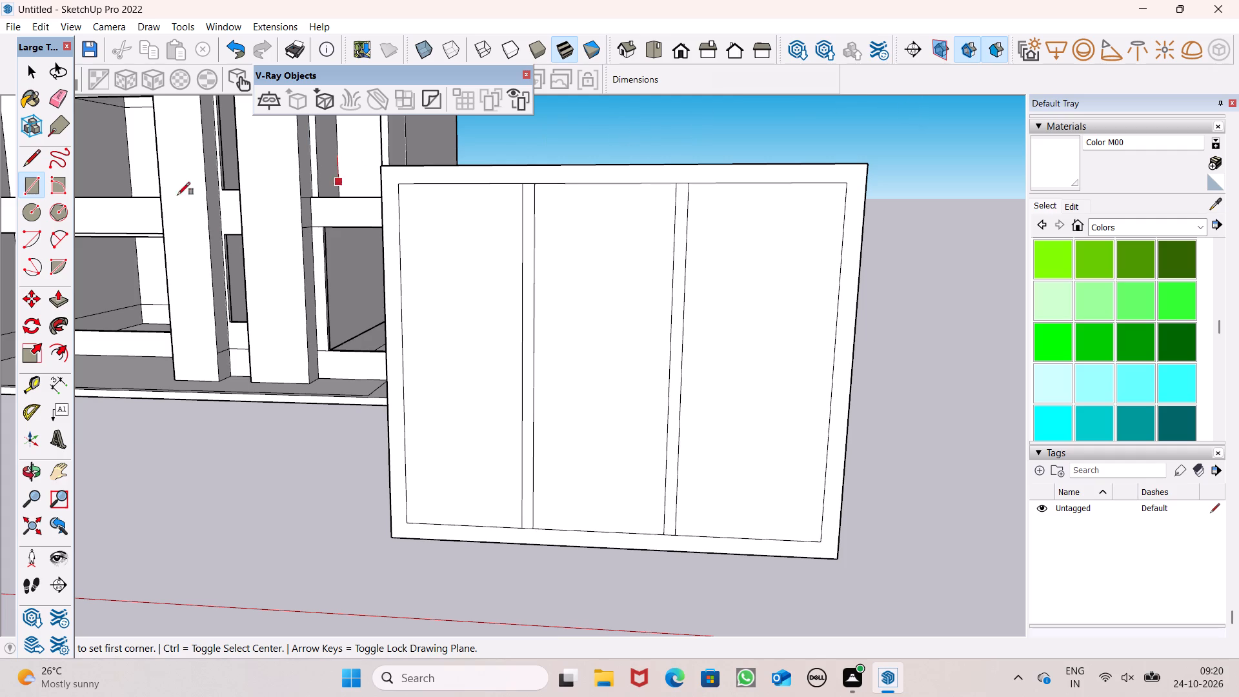
click(401, 270)
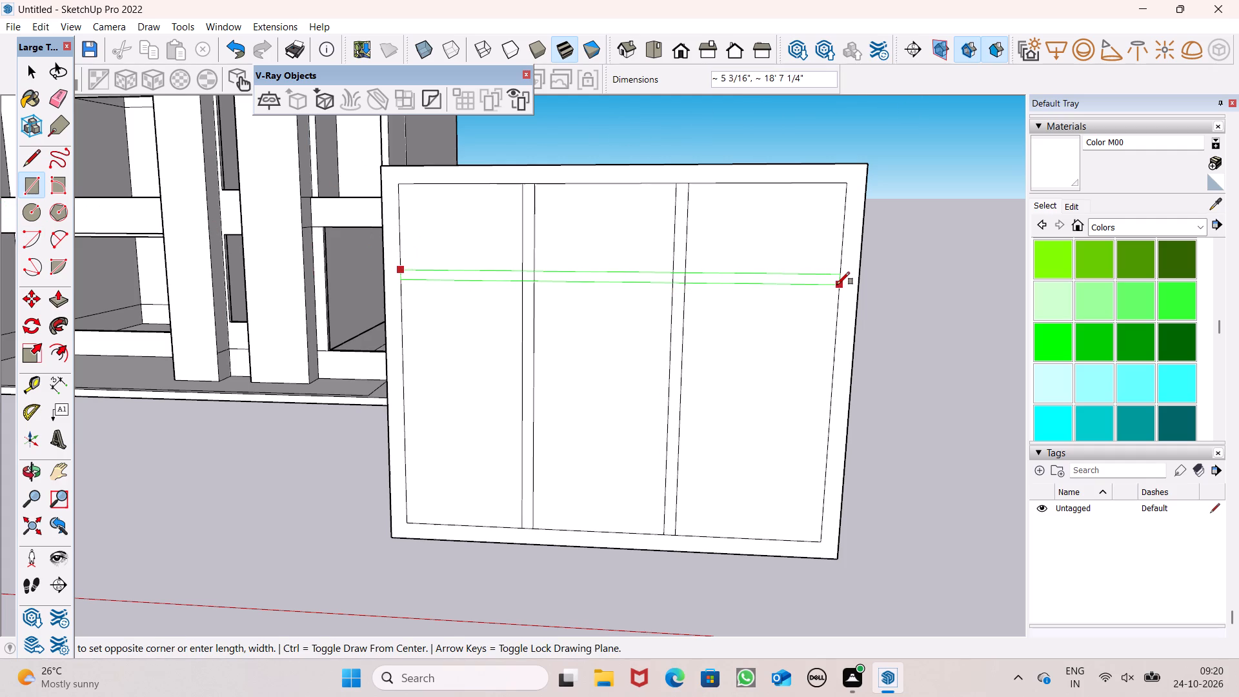
scroll(837, 285, up, 4)
click(841, 286)
key(space)
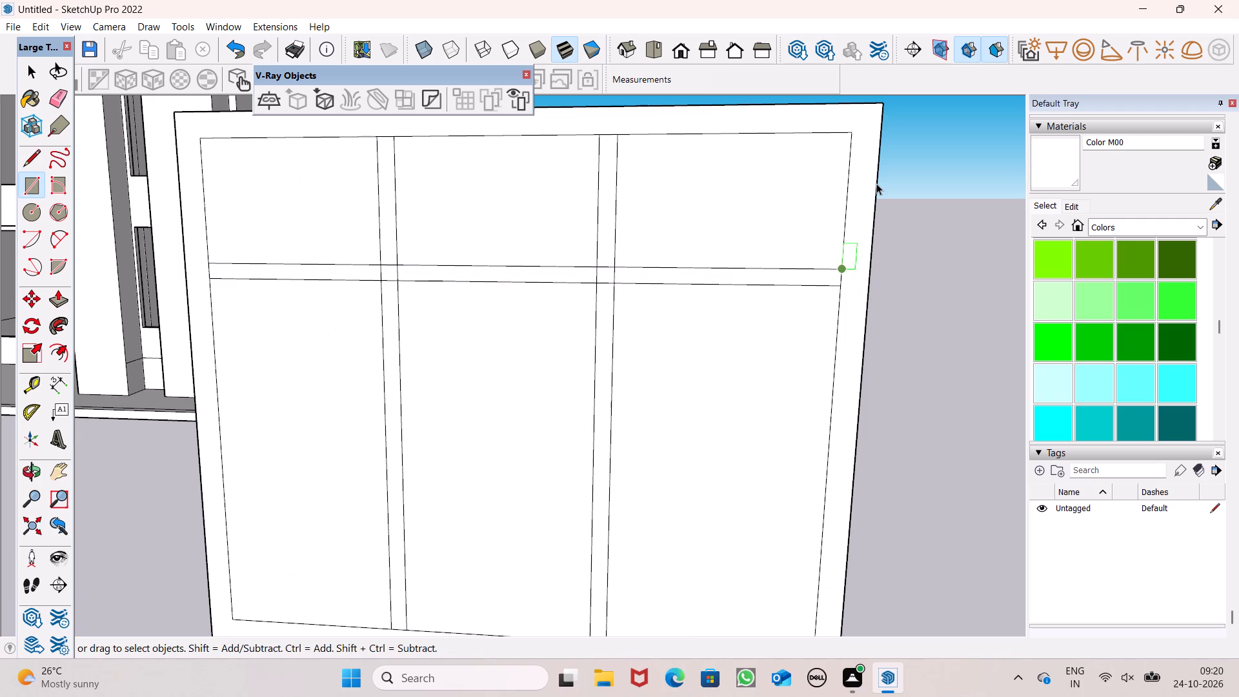
Erase the overlapping line segments where the horizontal strip crosses the first vertical strip, merging the two.
scroll(876, 183, down, 6)
click(63, 104)
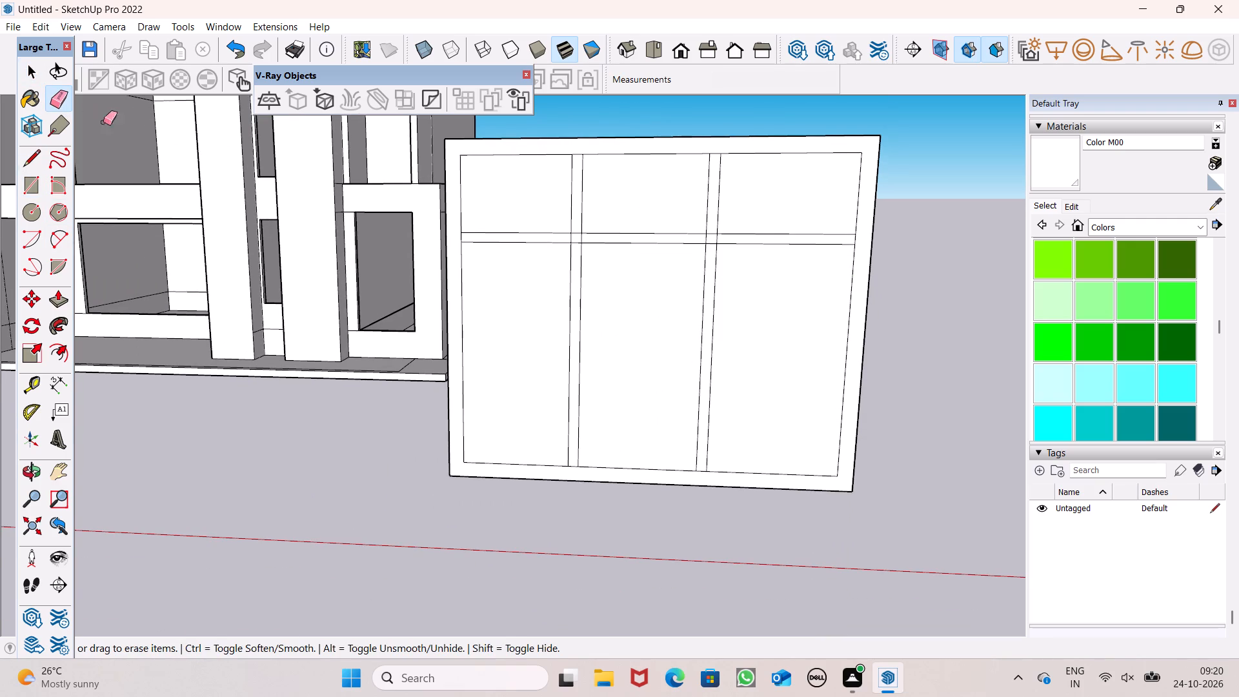
scroll(579, 256, up, 14)
drag(563, 206, 541, 221)
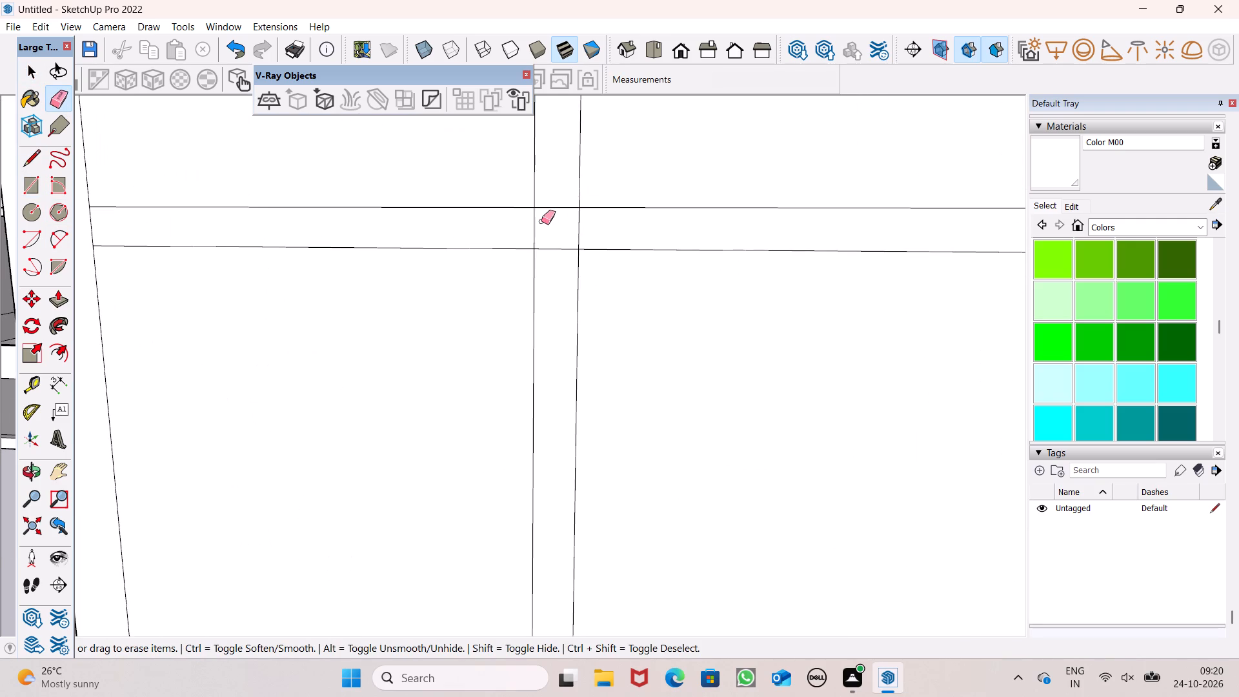
drag(541, 221, 555, 259)
scroll(539, 271, down, 8)
scroll(643, 254, down, 6)
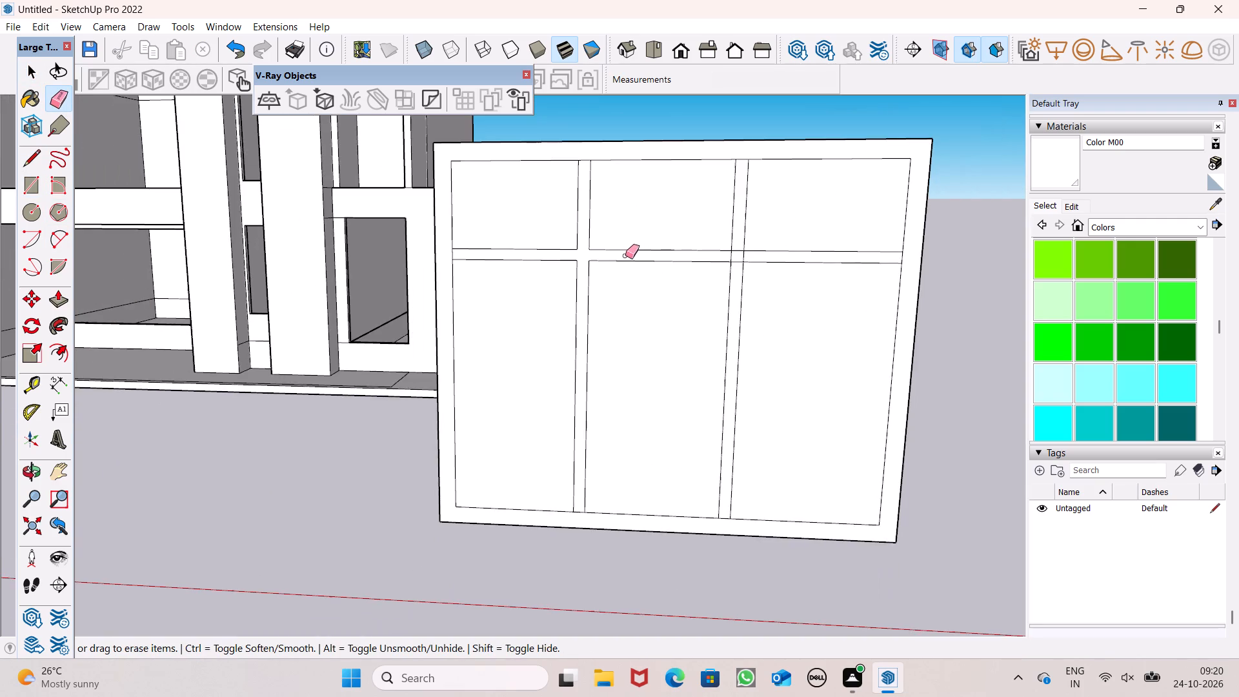
Erase the overlapping line segments where the horizontal strip crosses the second vertical strip.
scroll(718, 259, up, 7)
drag(731, 234, 734, 257)
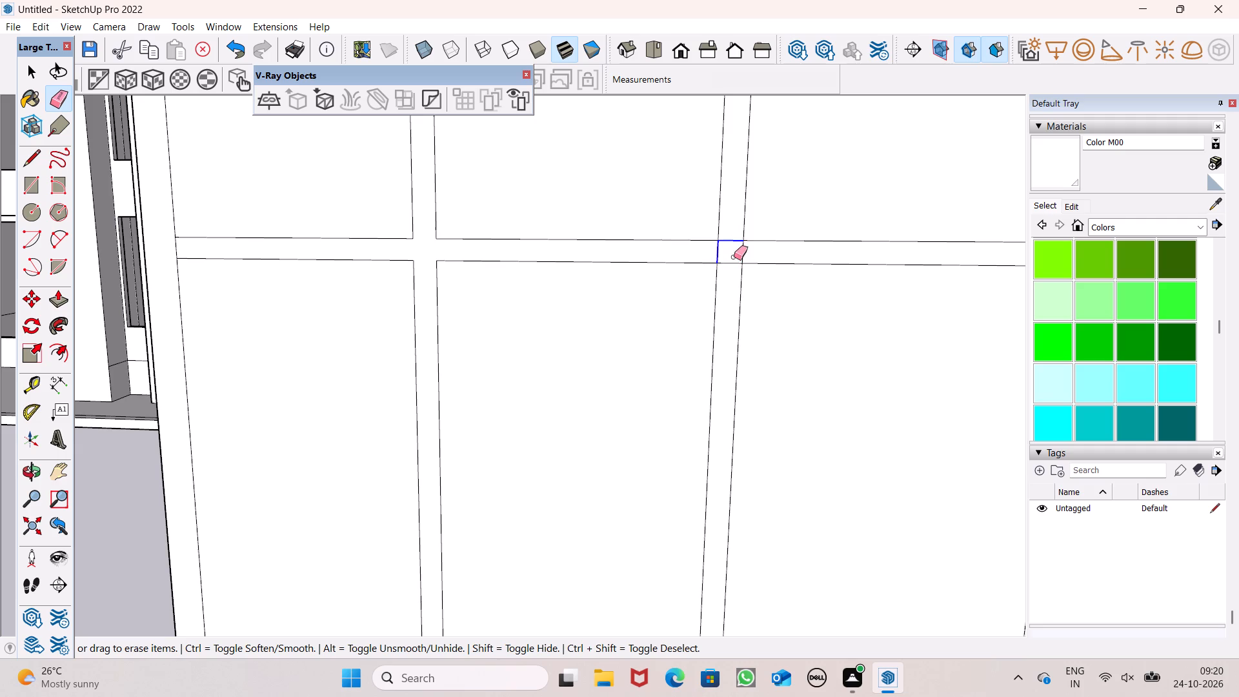
drag(734, 257, 729, 269)
scroll(579, 221, down, 7)
Erase the short edge segments where the horizontal strip meets the side borders and the vertical strips meet the upper border.
scroll(838, 235, up, 5)
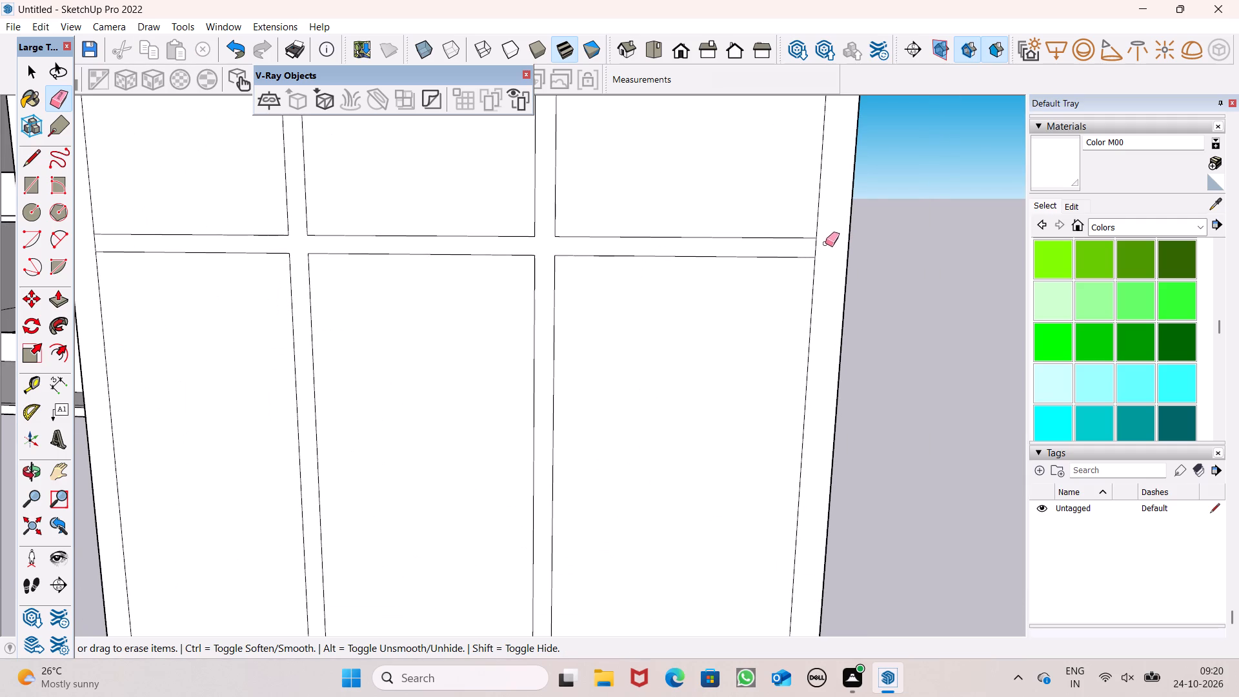
click(818, 248)
scroll(821, 250, down, 7)
scroll(692, 183, up, 6)
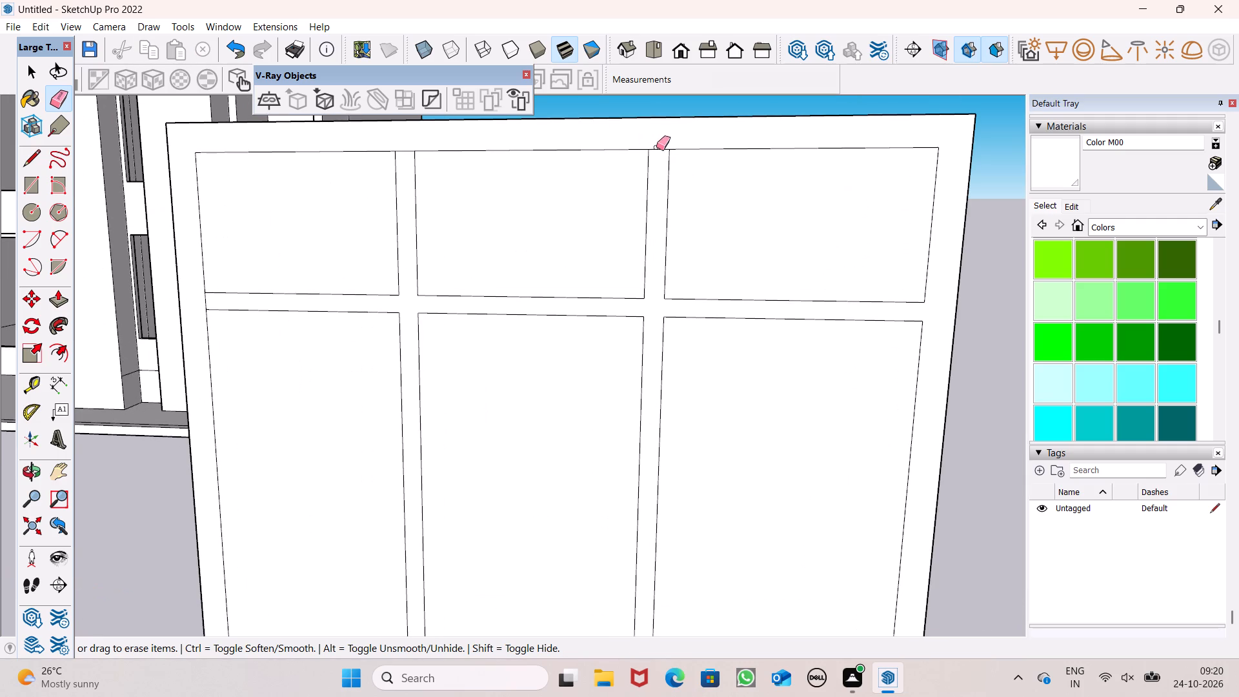
click(658, 149)
scroll(715, 157, down, 5)
scroll(521, 168, up, 5)
drag(508, 139, 508, 145)
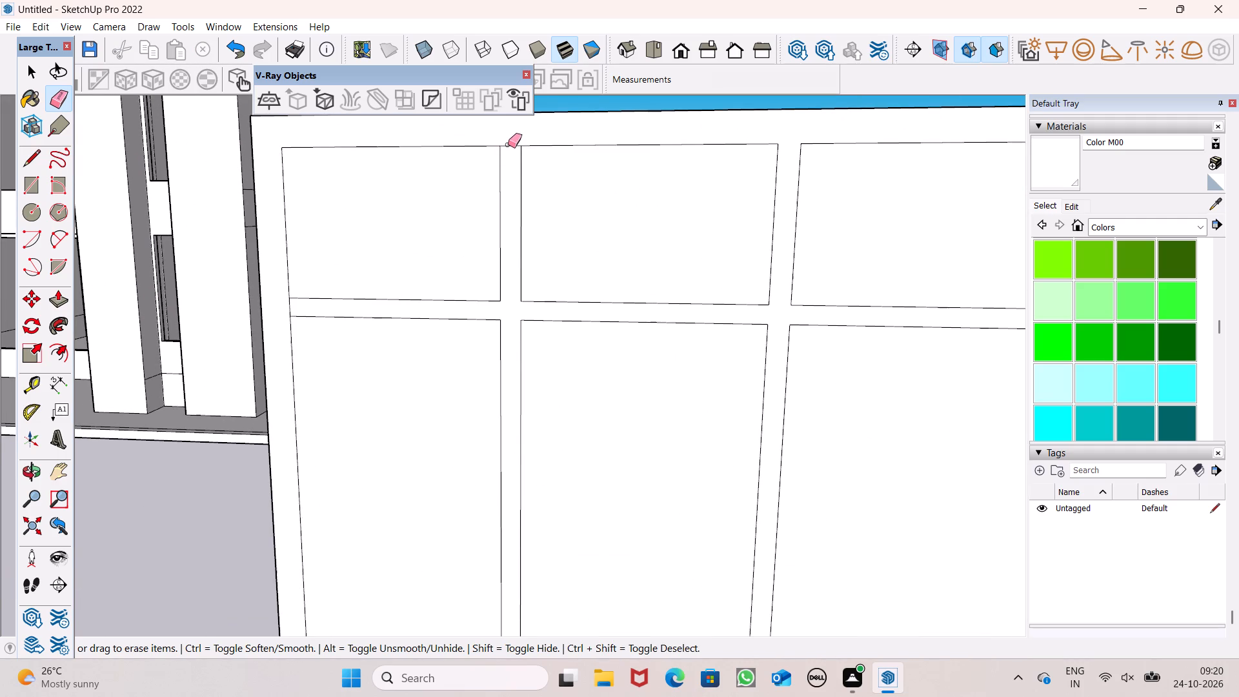
scroll(685, 146, down, 6)
scroll(401, 238, up, 6)
scroll(530, 225, down, 4)
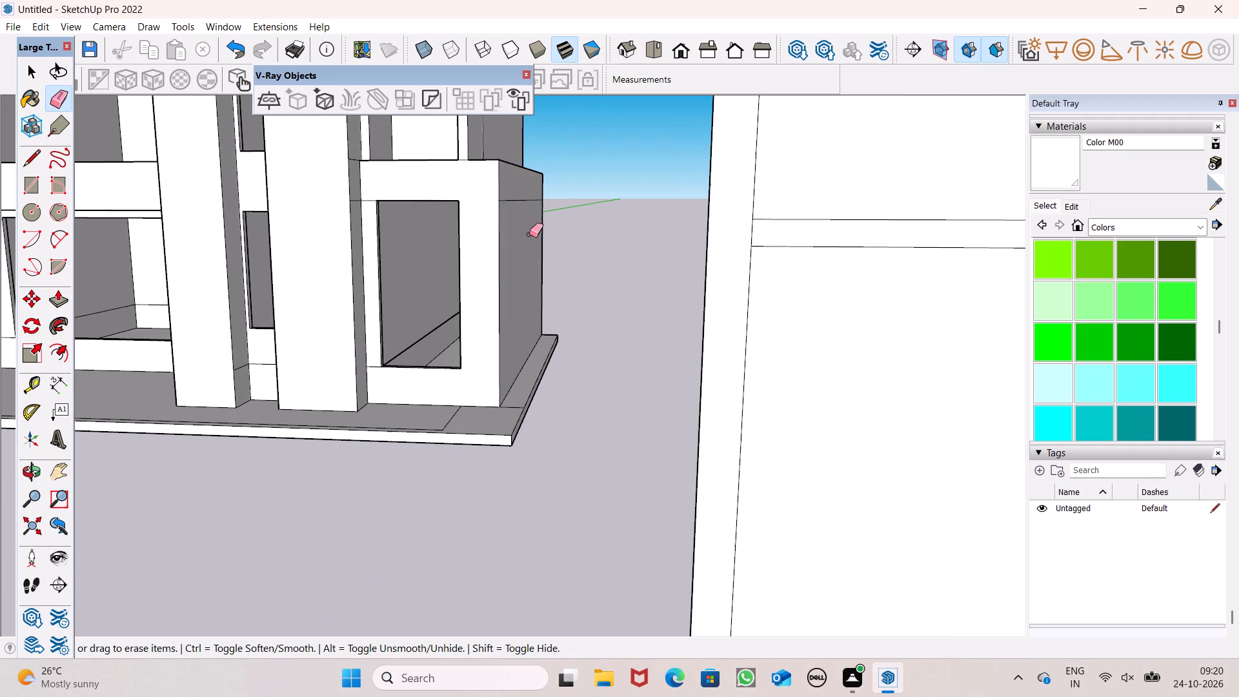
drag(767, 230, 749, 238)
scroll(635, 212, down, 7)
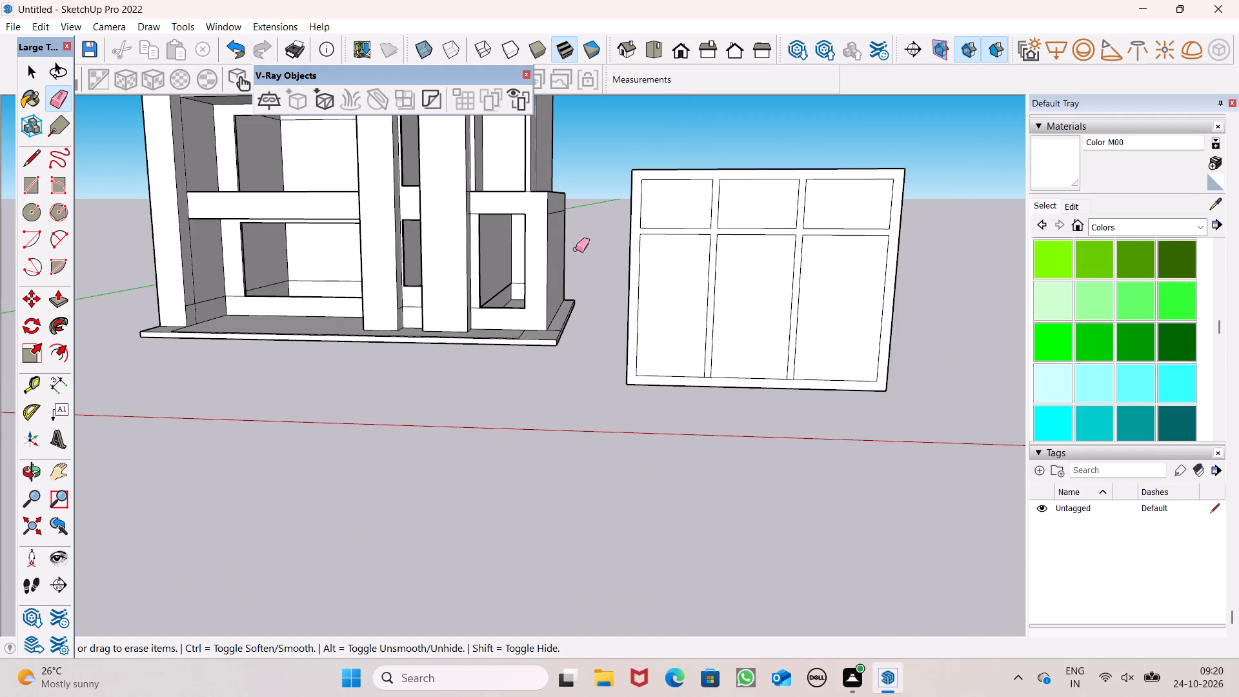
Paint all six window panes with Translucent Glass Gray from the Glass and Mirrors materials.
click(1145, 232)
click(1126, 314)
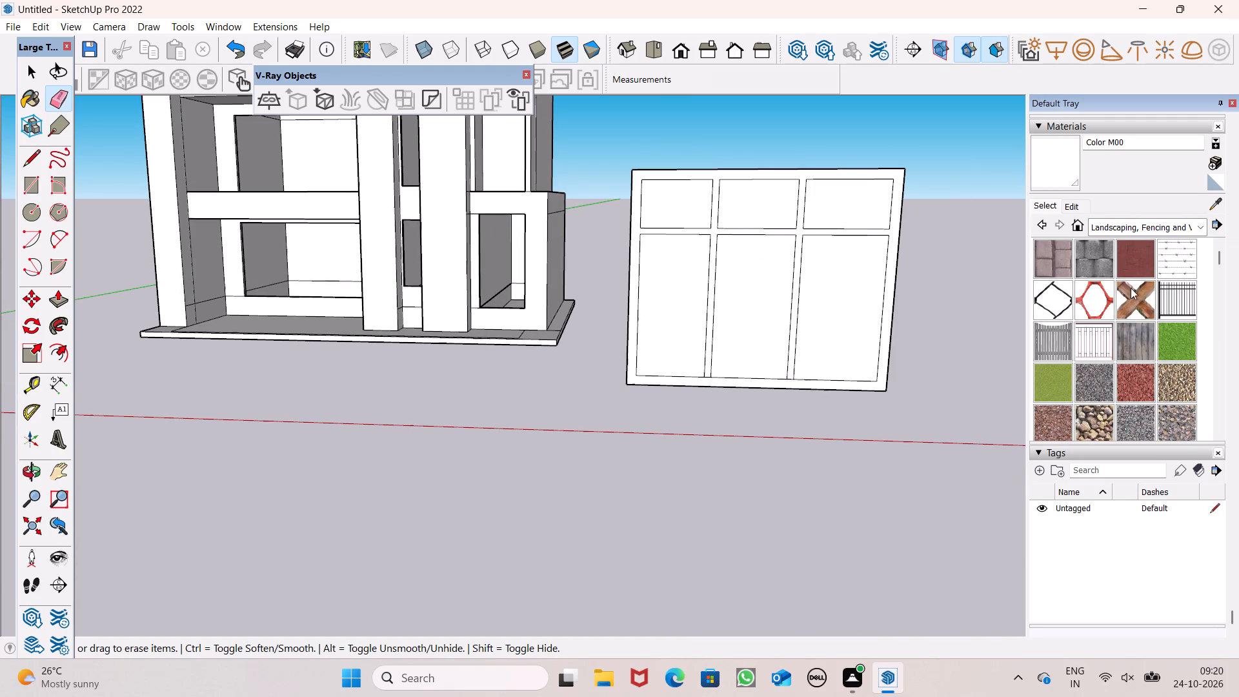
click(1139, 228)
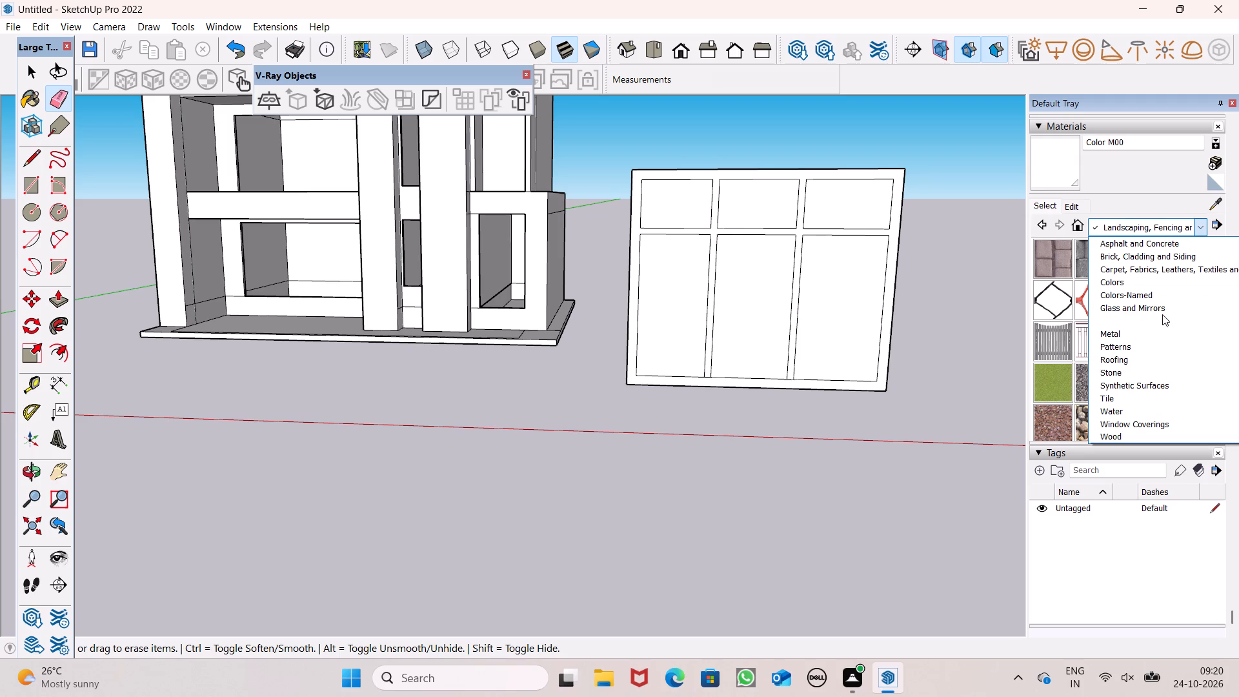
click(1162, 310)
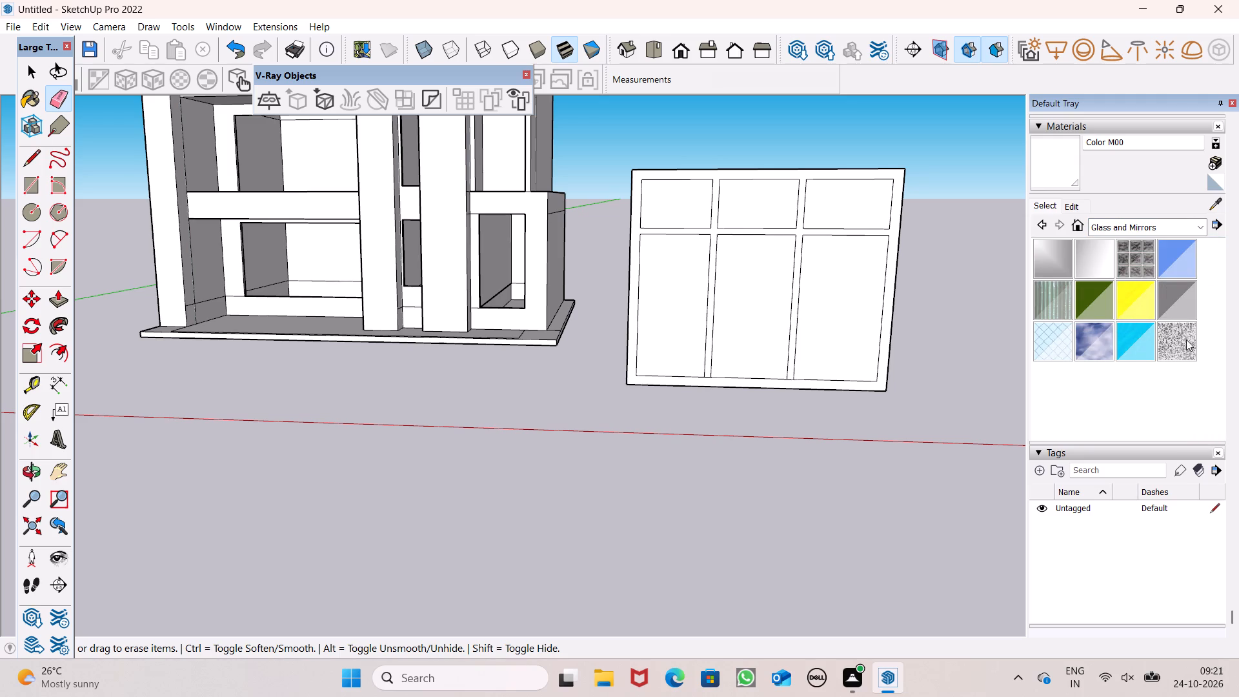
click(1189, 311)
drag(874, 330, 867, 328)
drag(774, 314, 768, 313)
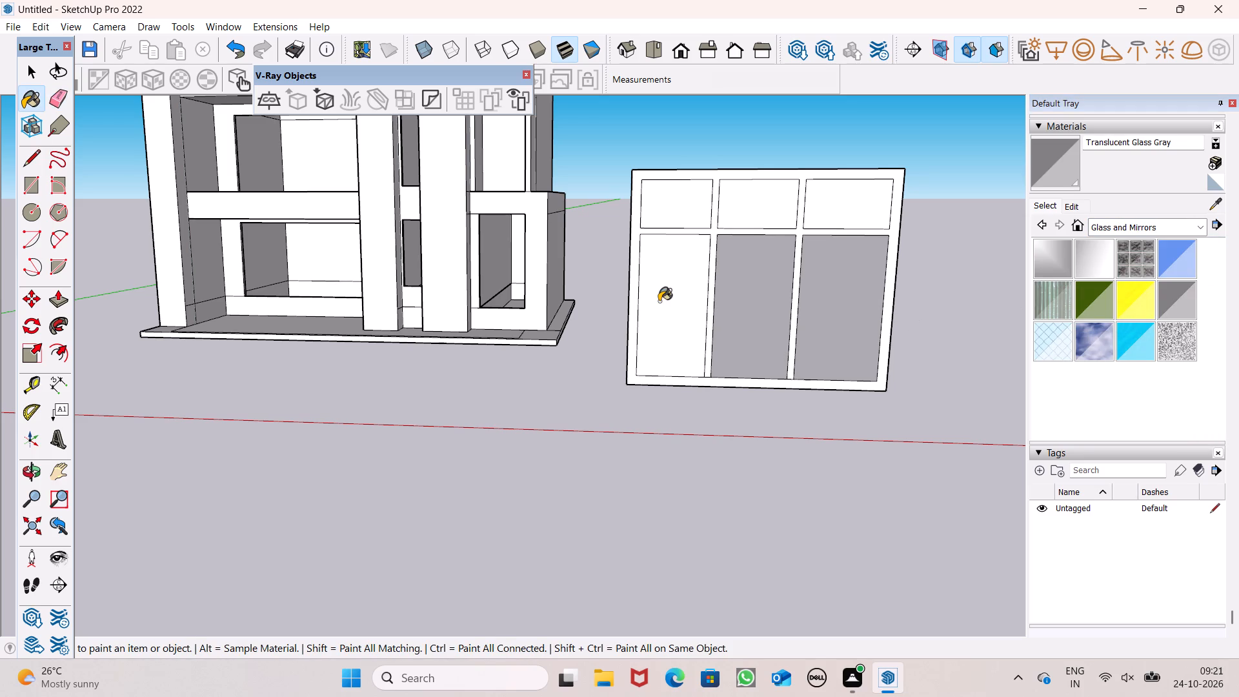
click(658, 298)
click(678, 222)
click(743, 203)
click(856, 208)
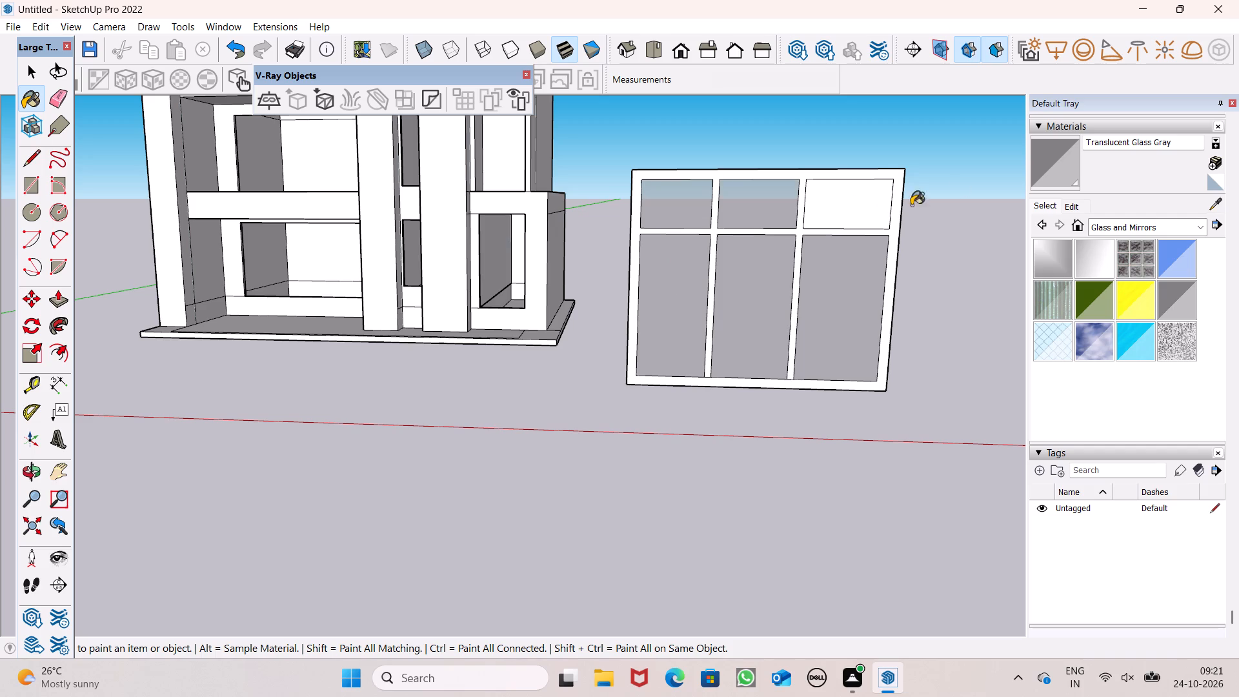
Paint the window frame and mullions with dark brown Color B08 from the Colors materials.
click(1044, 198)
click(1047, 204)
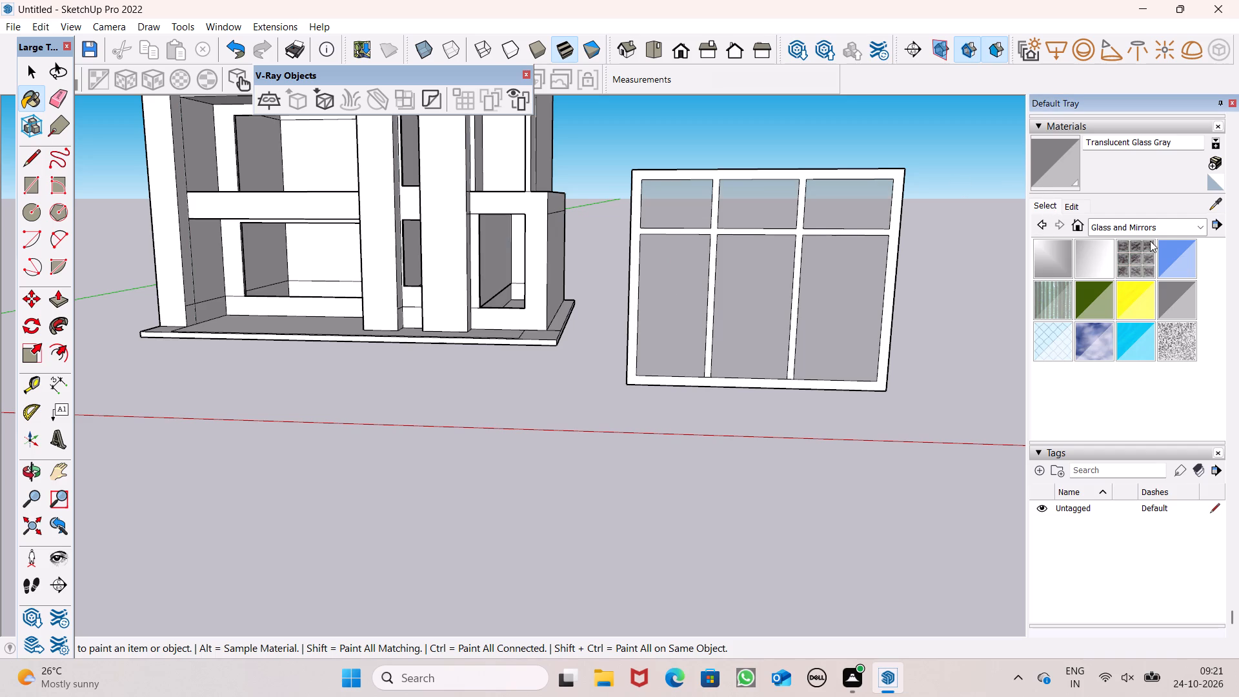
click(1156, 220)
click(1163, 283)
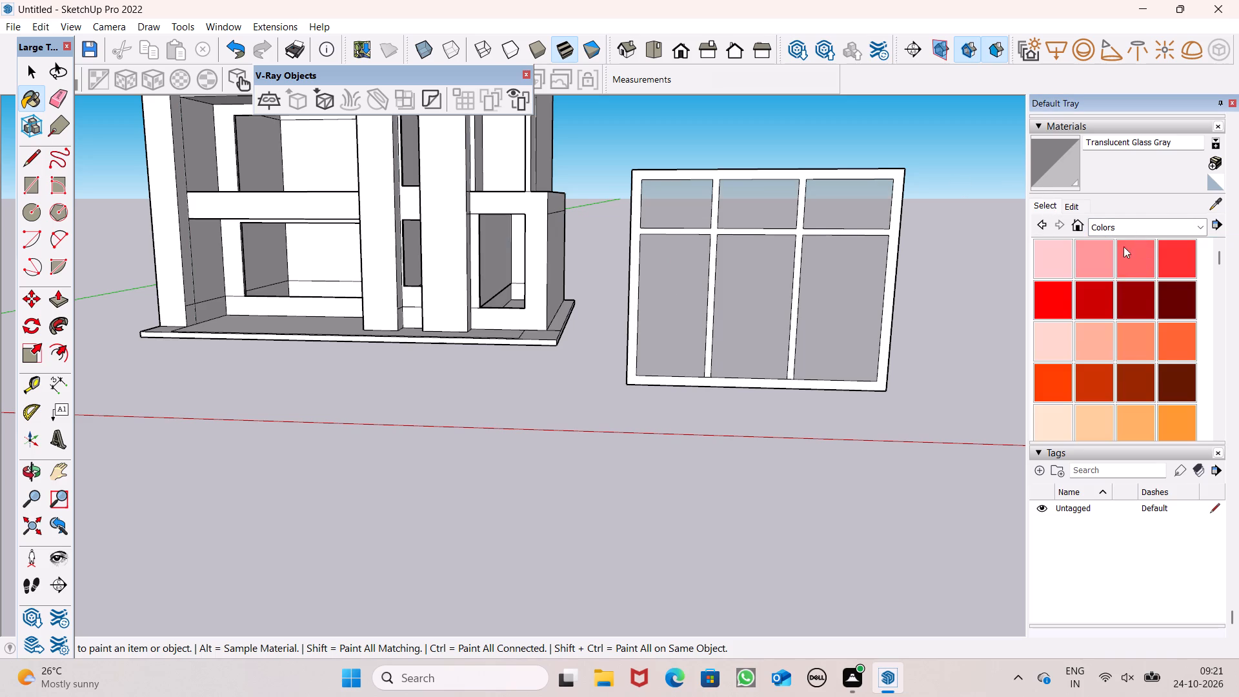
click(1178, 392)
scroll(940, 398, up, 4)
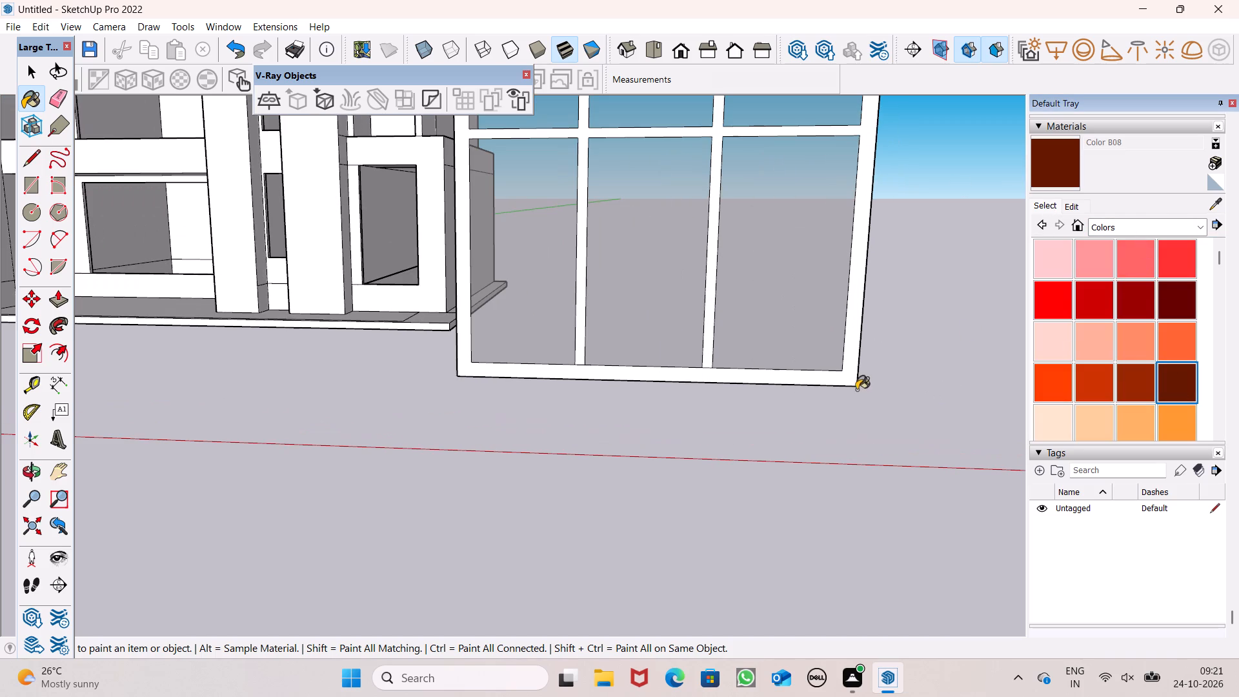
click(852, 380)
scroll(868, 365, down, 4)
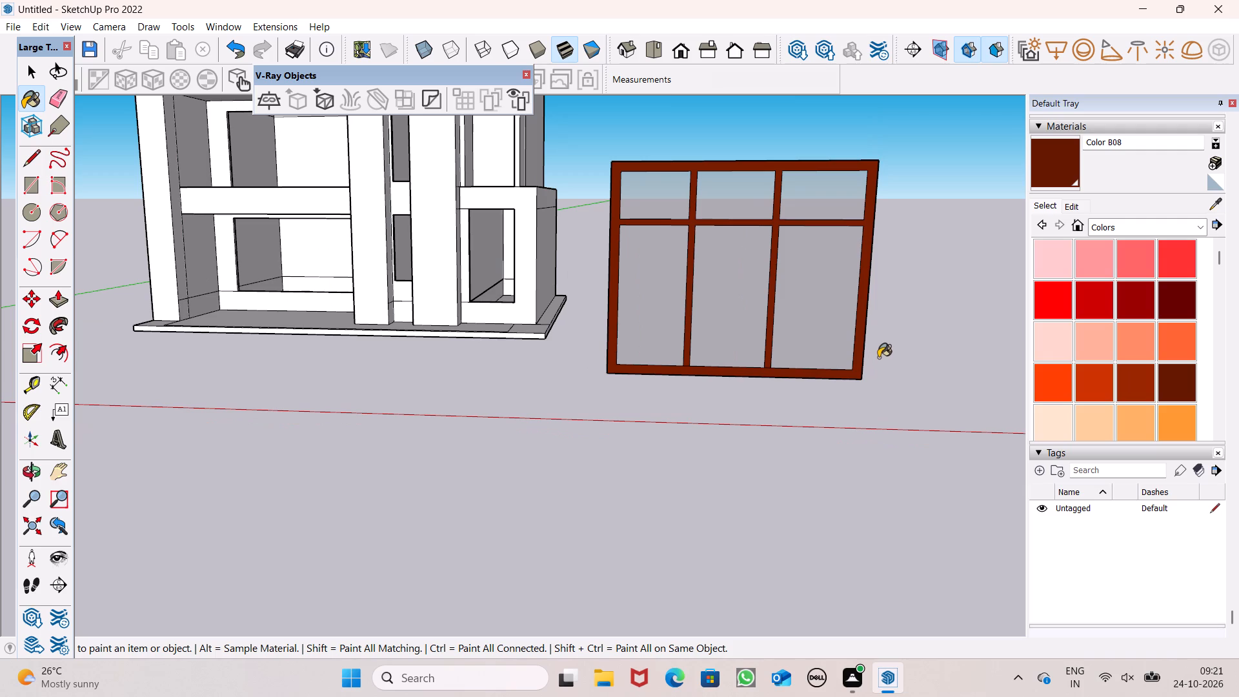
Darken the frame's Color B08 material by setting its red value to 71.
click(1072, 201)
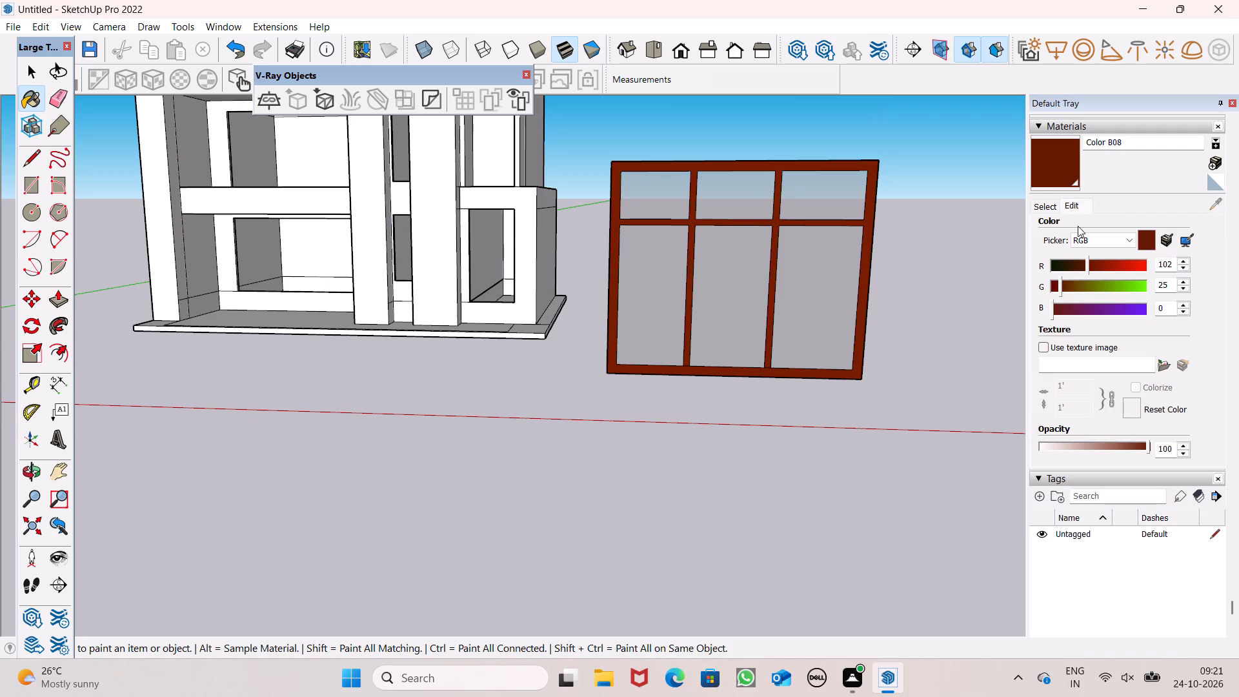
click(1082, 269)
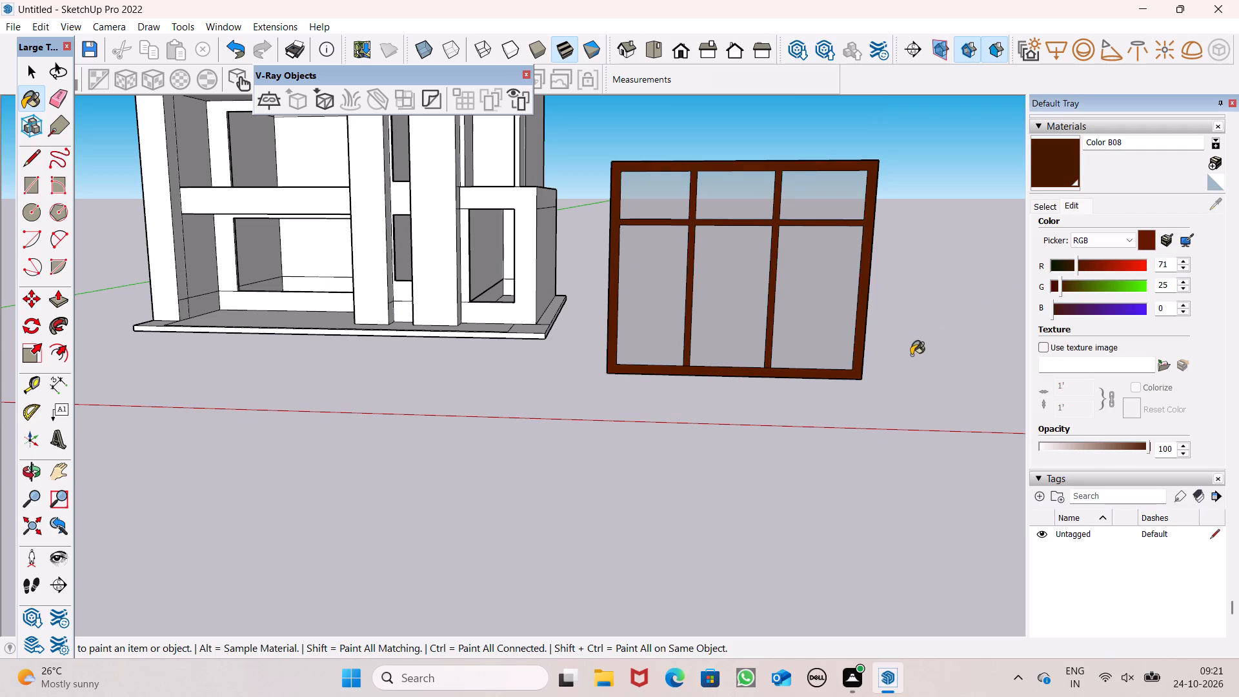
key(space)
Draw an upright rectangle about 15' high and slightly wider than high, beside the finished window, as a second window panel.
scroll(350, 384, down, 3)
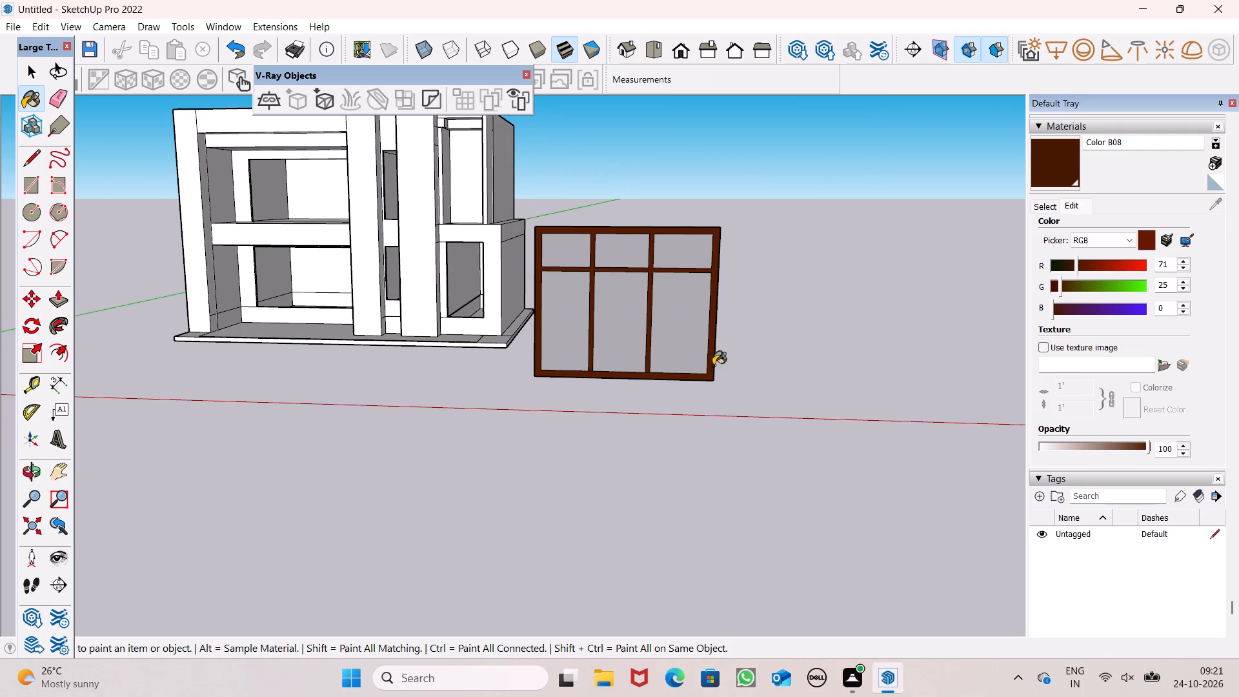
scroll(713, 365, up, 1)
scroll(587, 381, down, 4)
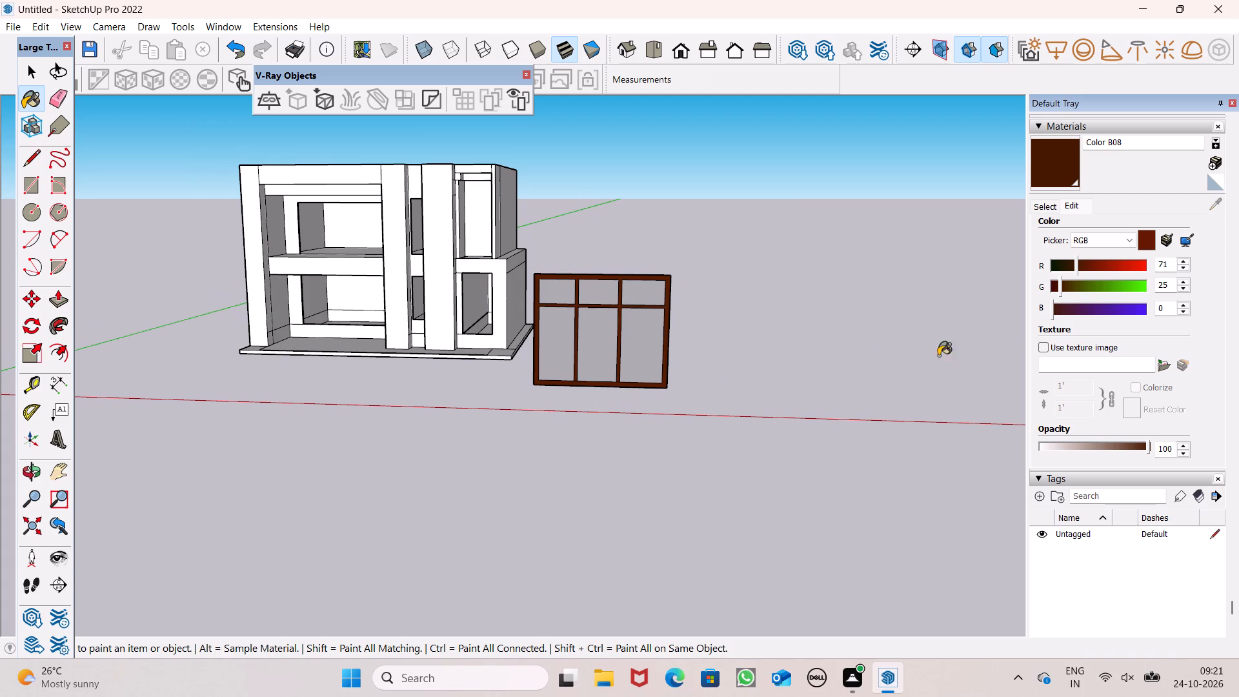
scroll(882, 352, up, 2)
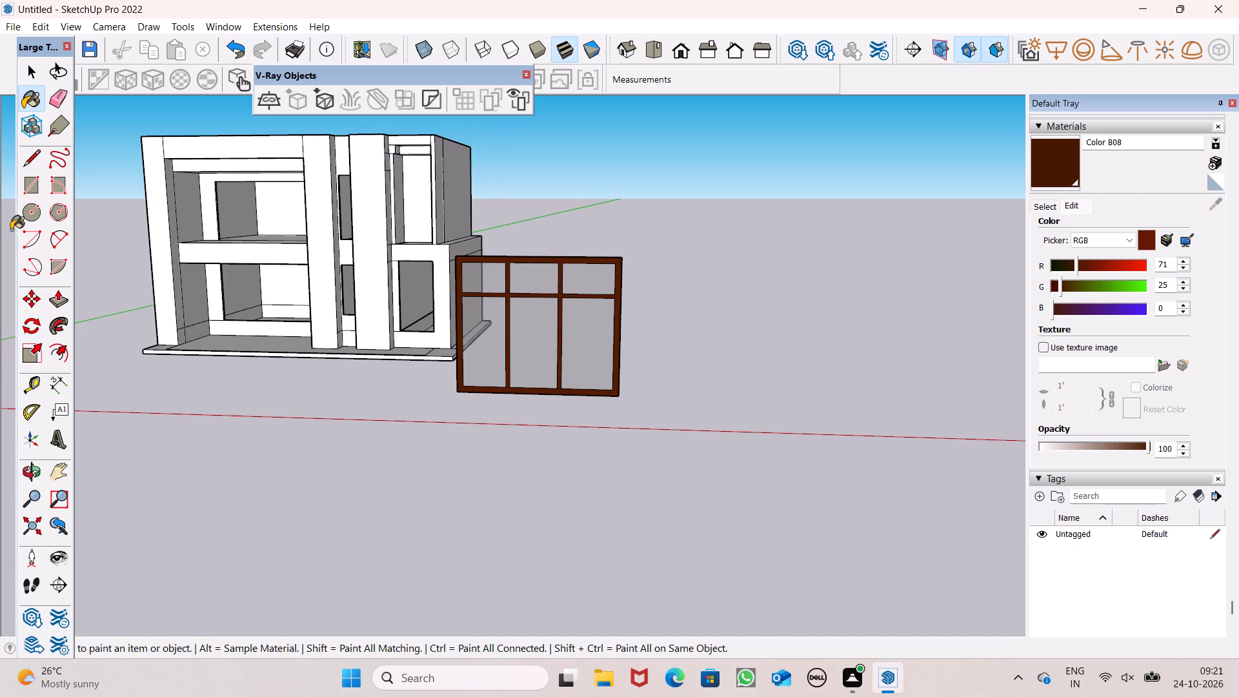
click(34, 185)
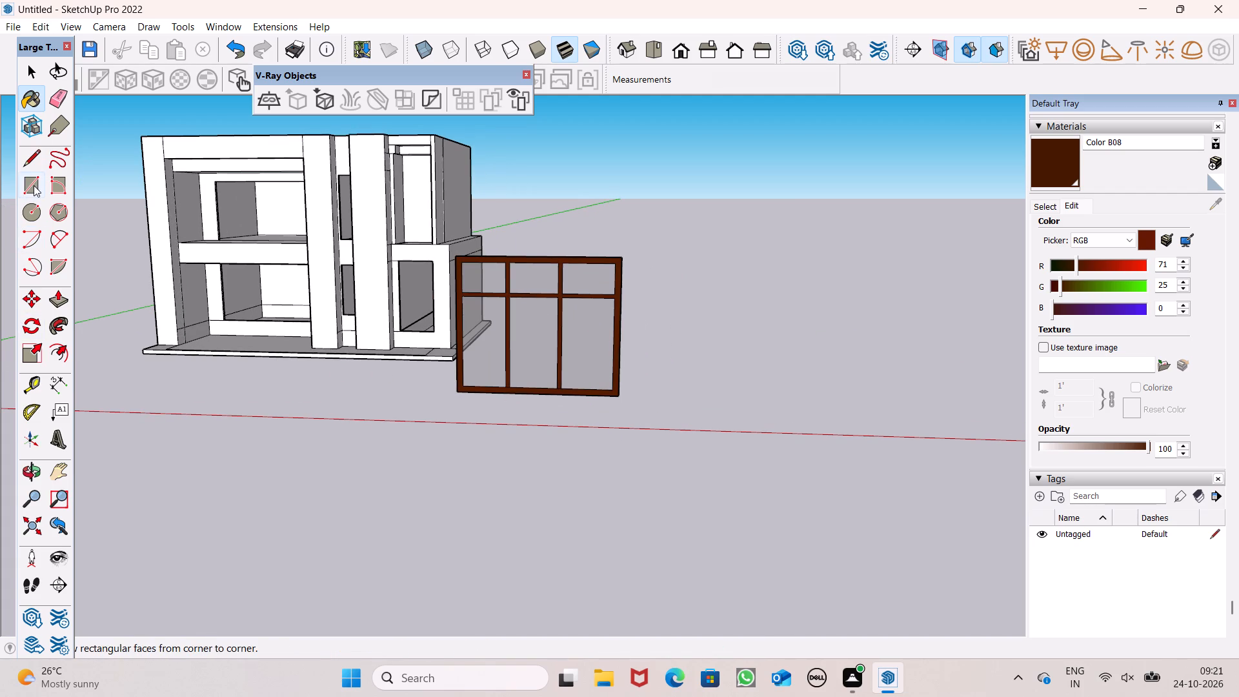
middle_drag(744, 303, 758, 264)
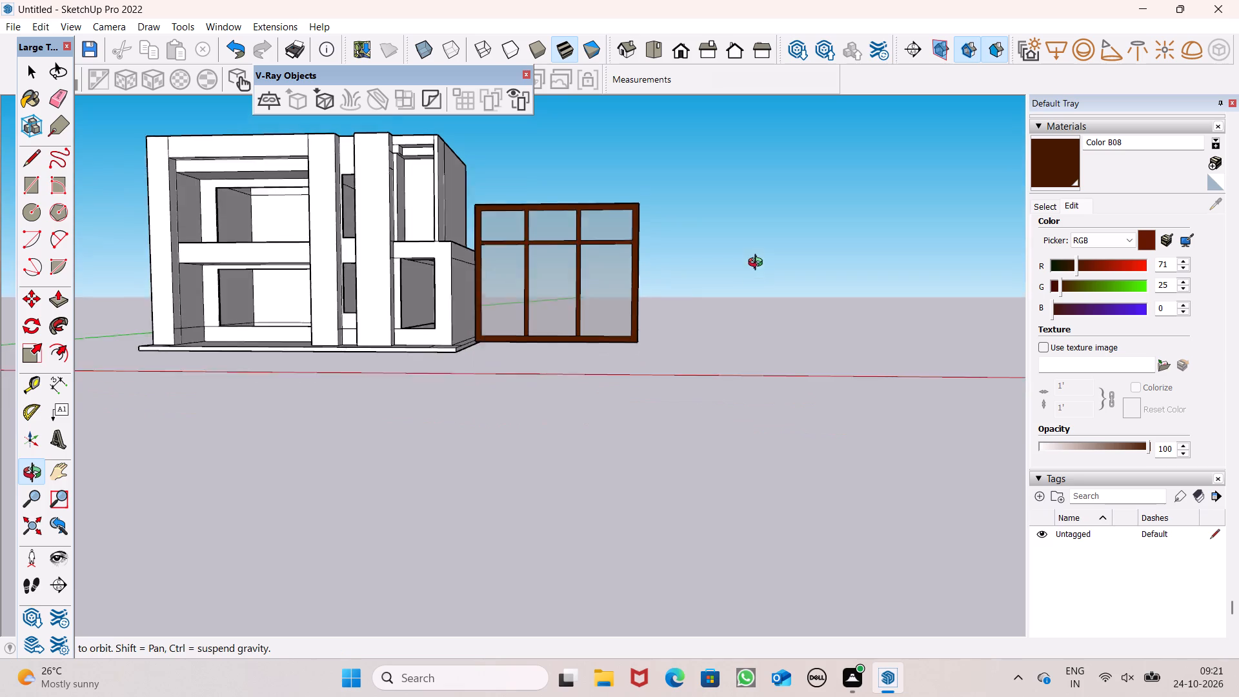
middle_drag(758, 264, 759, 255)
scroll(759, 255, up, 1)
click(695, 198)
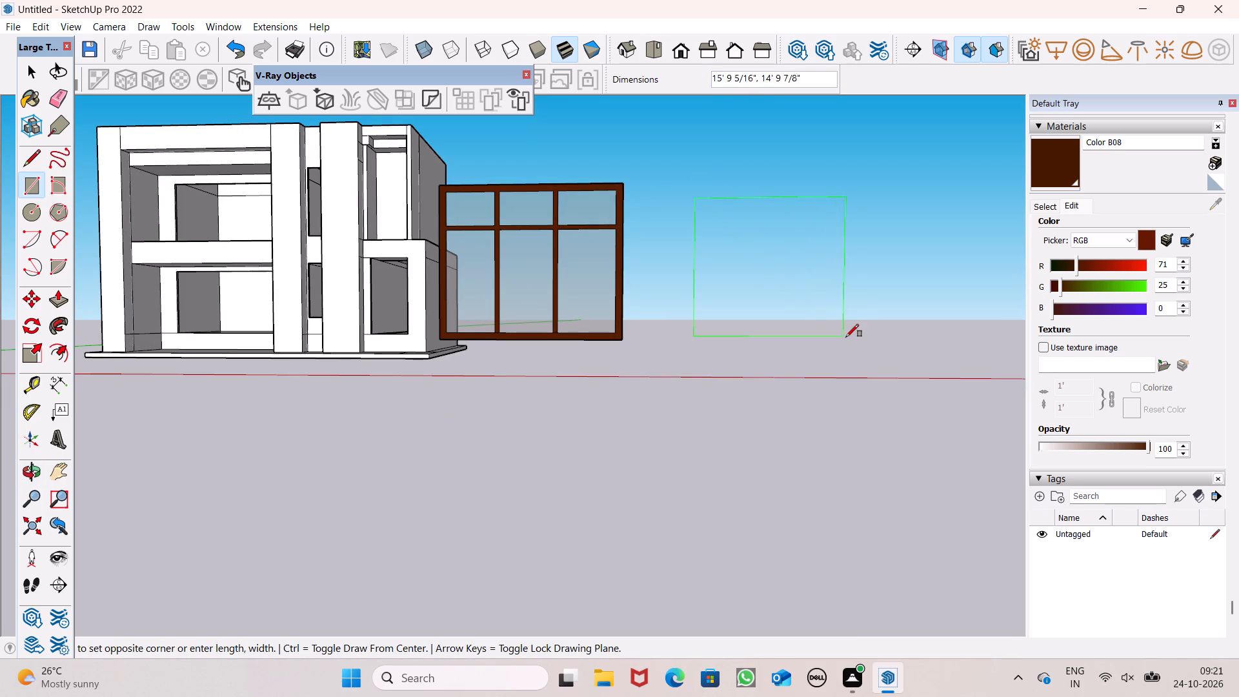
click(860, 338)
Offset the new rectangle's outline slightly inward to form a narrow border around the panel.
scroll(720, 307, down, 2)
middle_drag(765, 325, 755, 376)
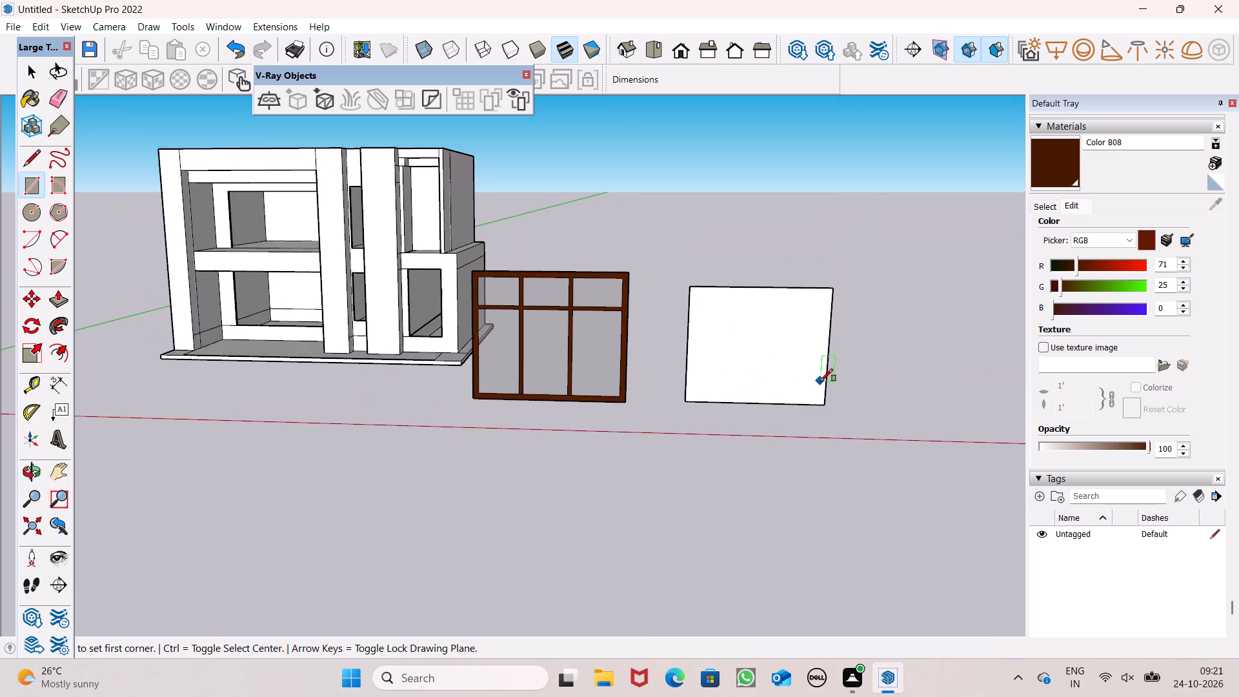
scroll(820, 381, up, 2)
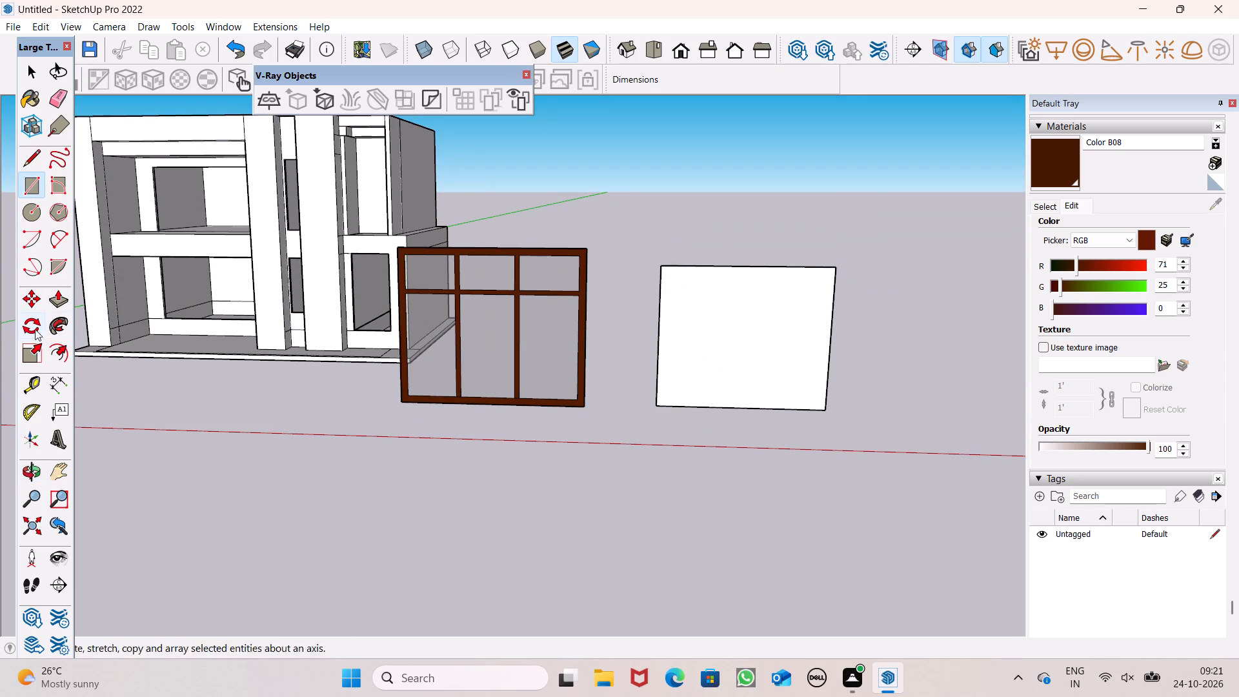
click(57, 351)
scroll(662, 424, up, 2)
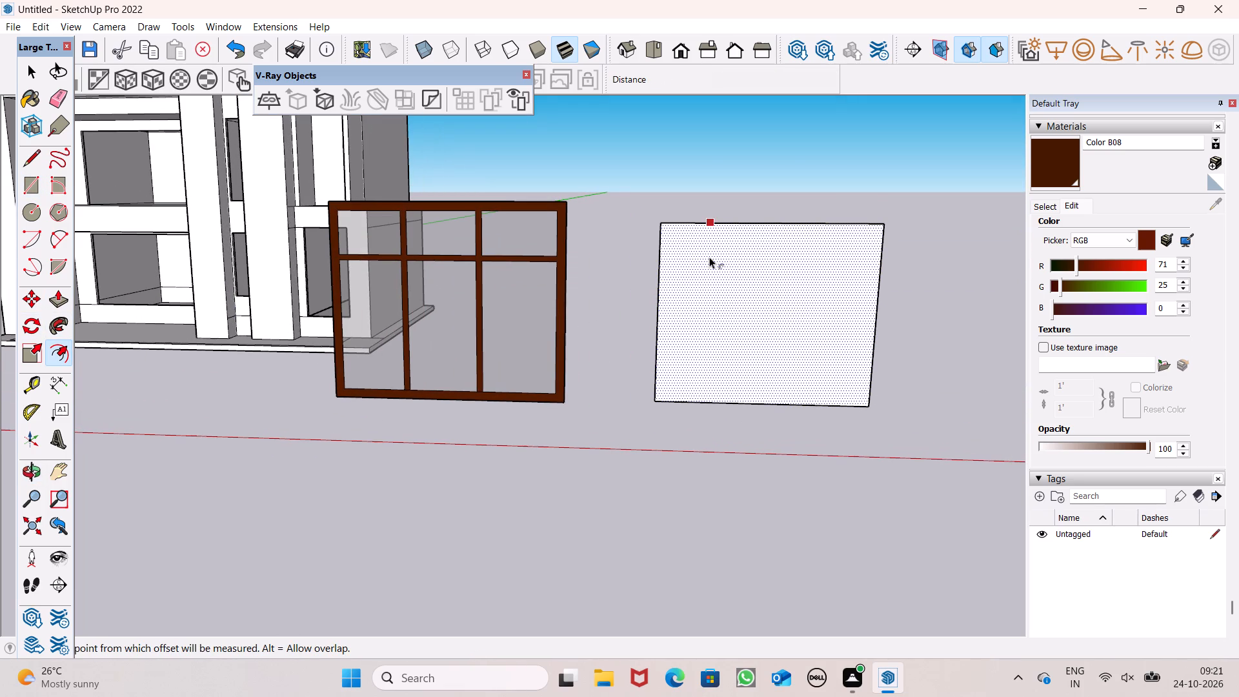
drag(709, 257, 712, 230)
key(space)
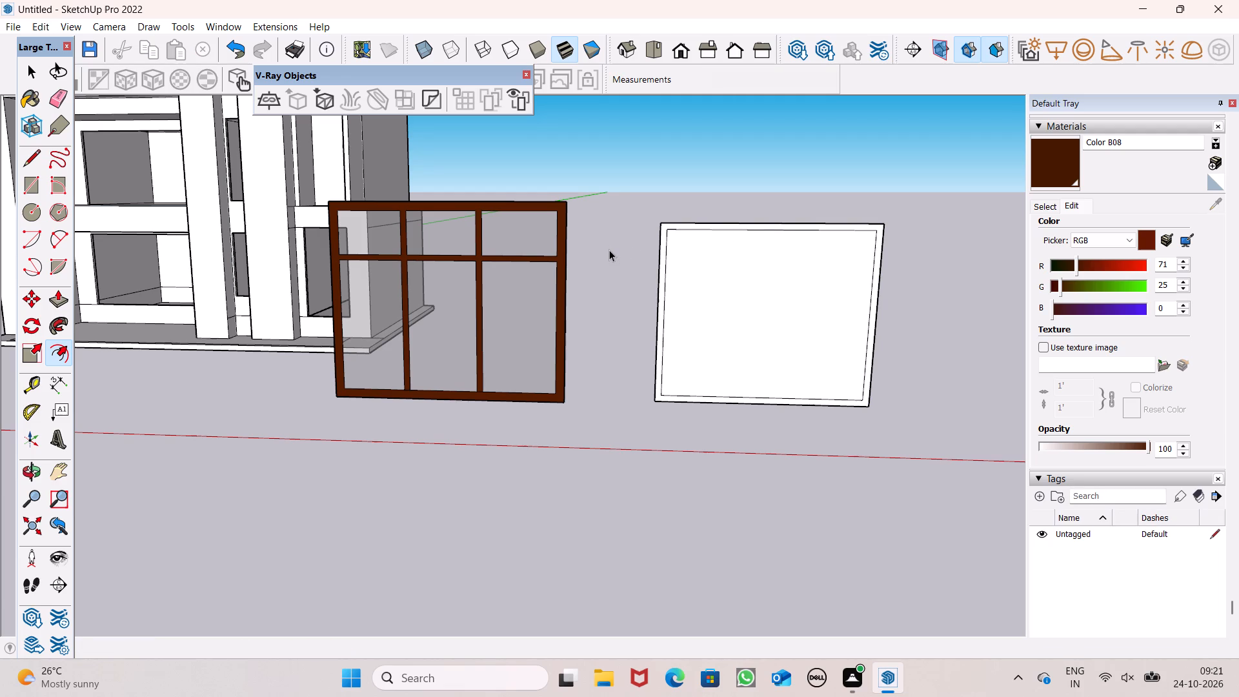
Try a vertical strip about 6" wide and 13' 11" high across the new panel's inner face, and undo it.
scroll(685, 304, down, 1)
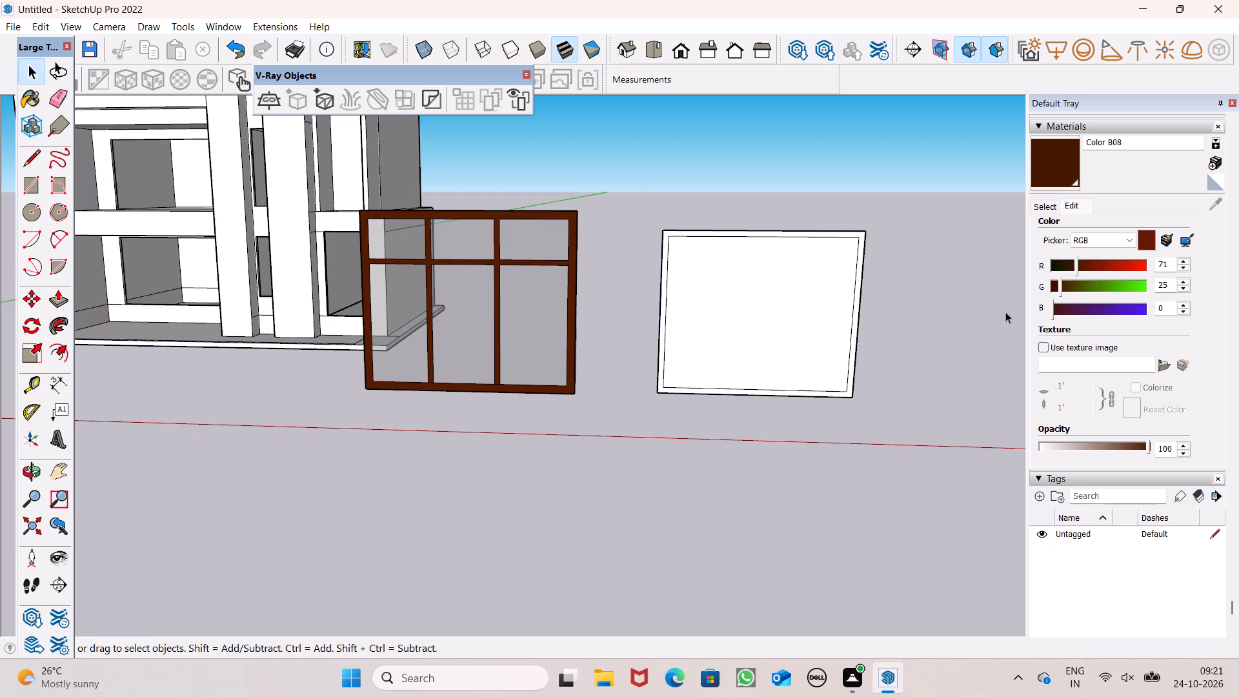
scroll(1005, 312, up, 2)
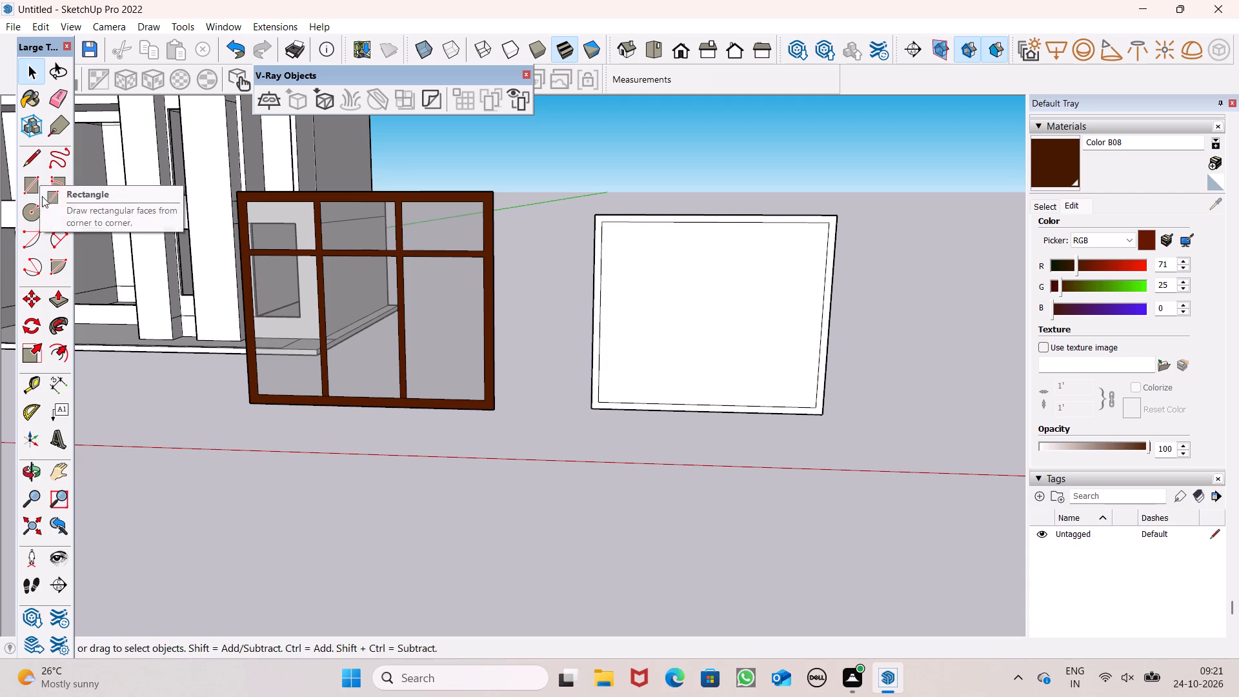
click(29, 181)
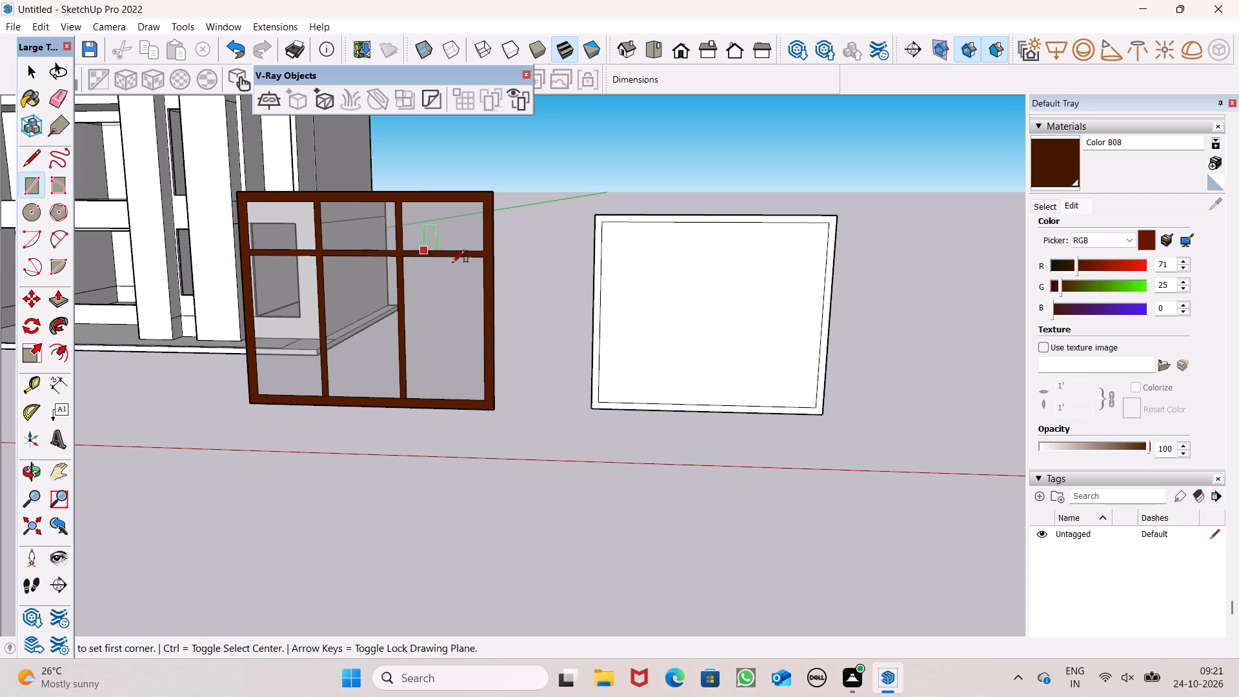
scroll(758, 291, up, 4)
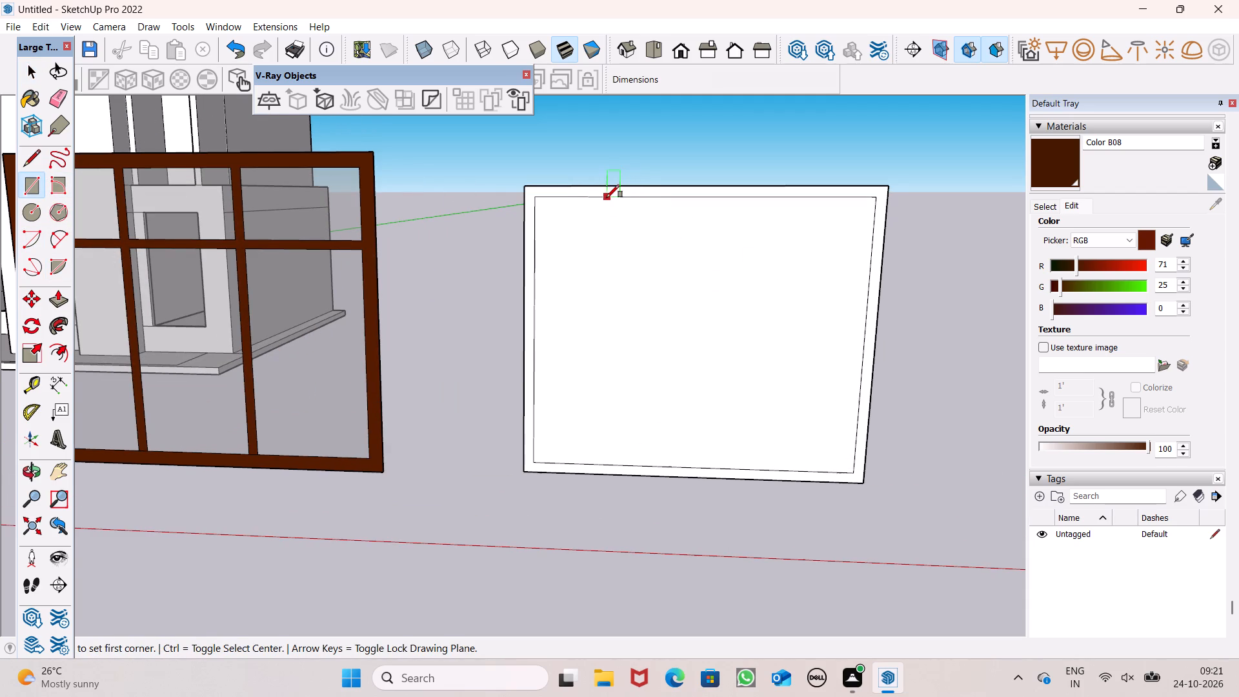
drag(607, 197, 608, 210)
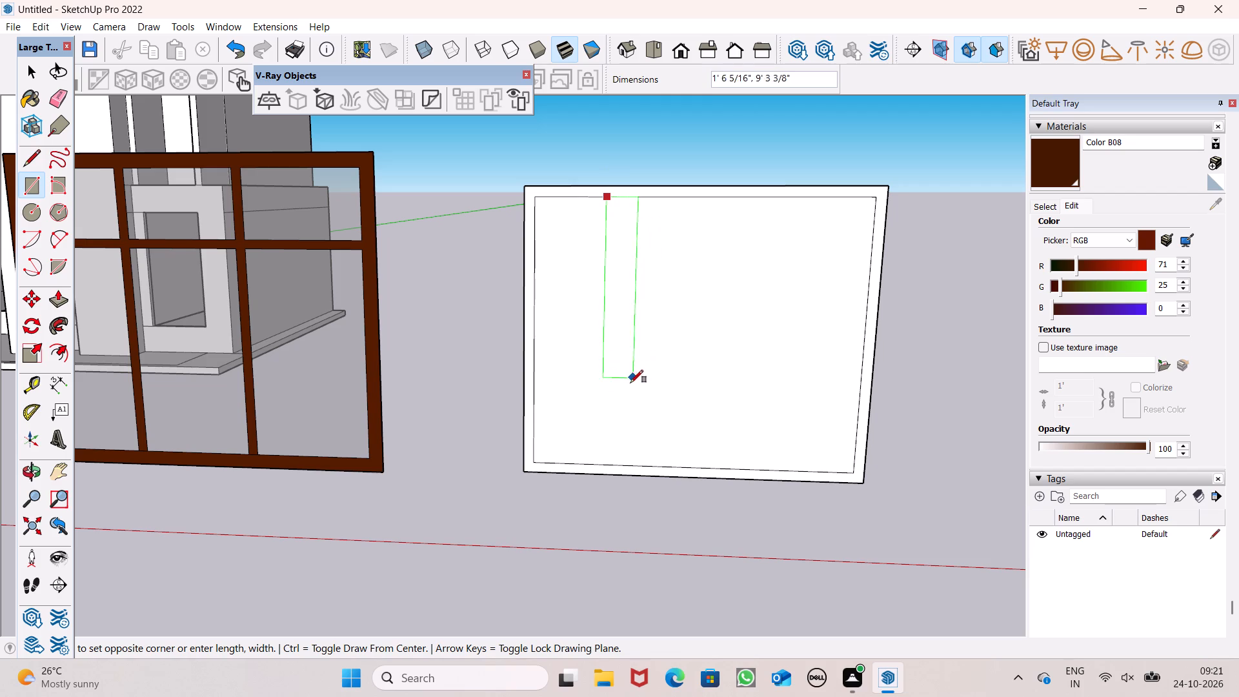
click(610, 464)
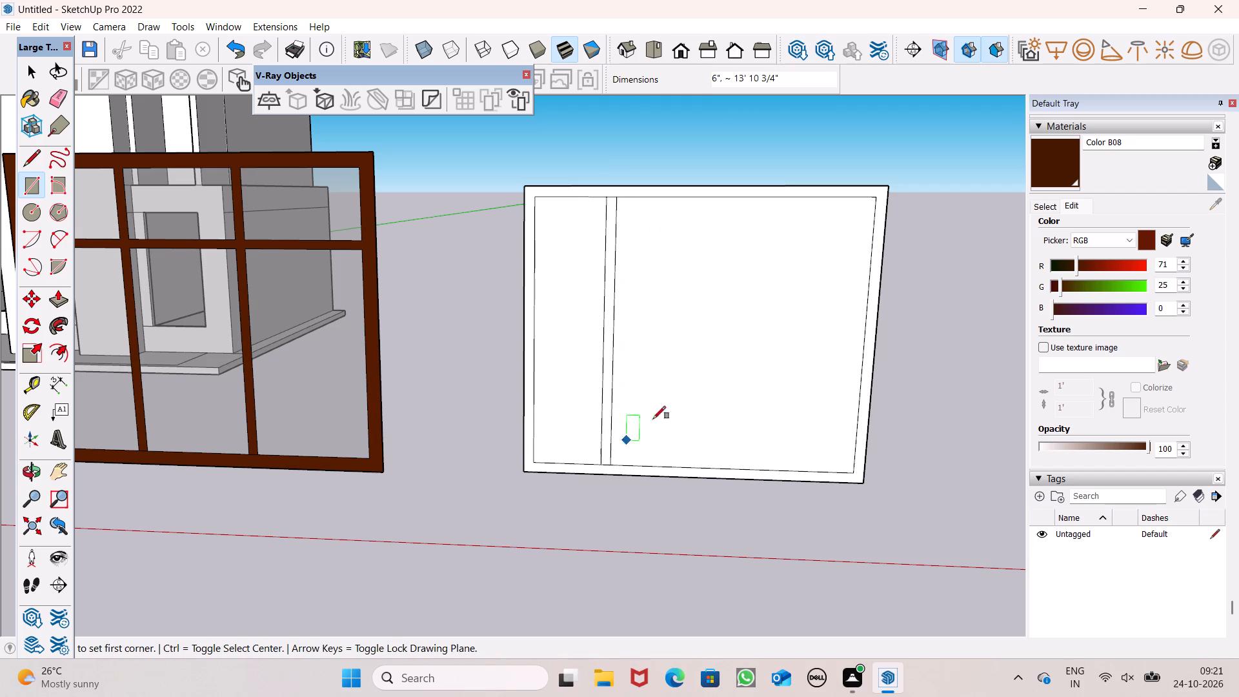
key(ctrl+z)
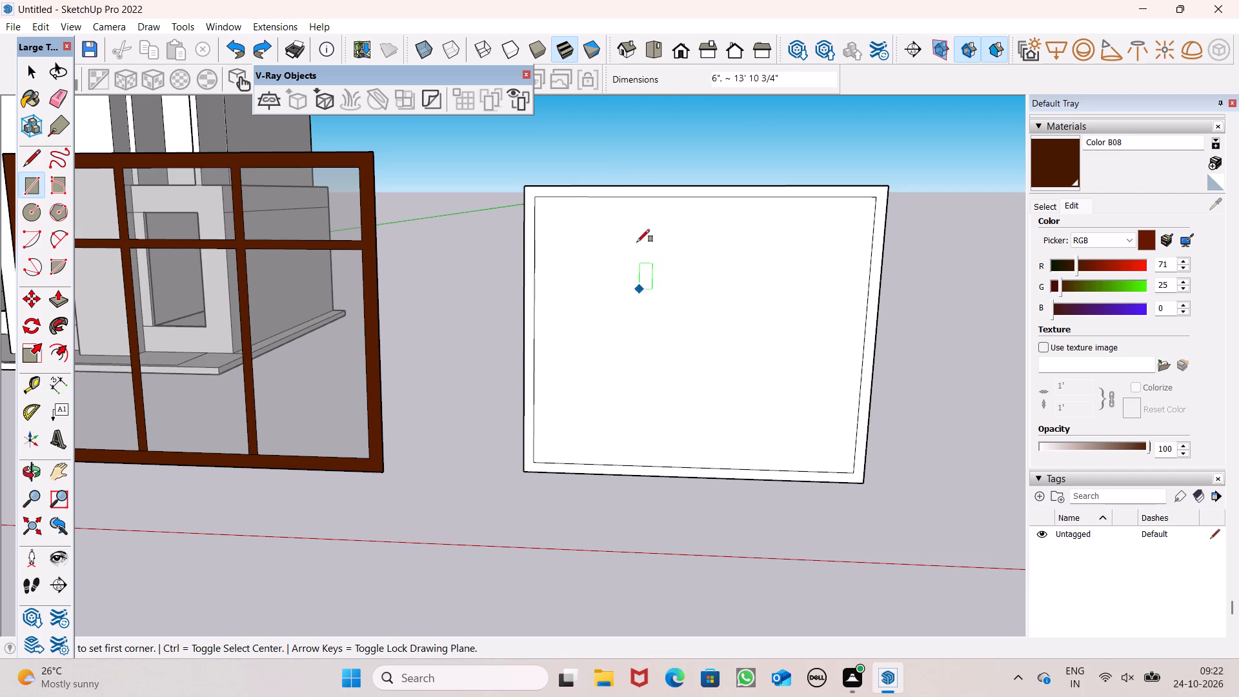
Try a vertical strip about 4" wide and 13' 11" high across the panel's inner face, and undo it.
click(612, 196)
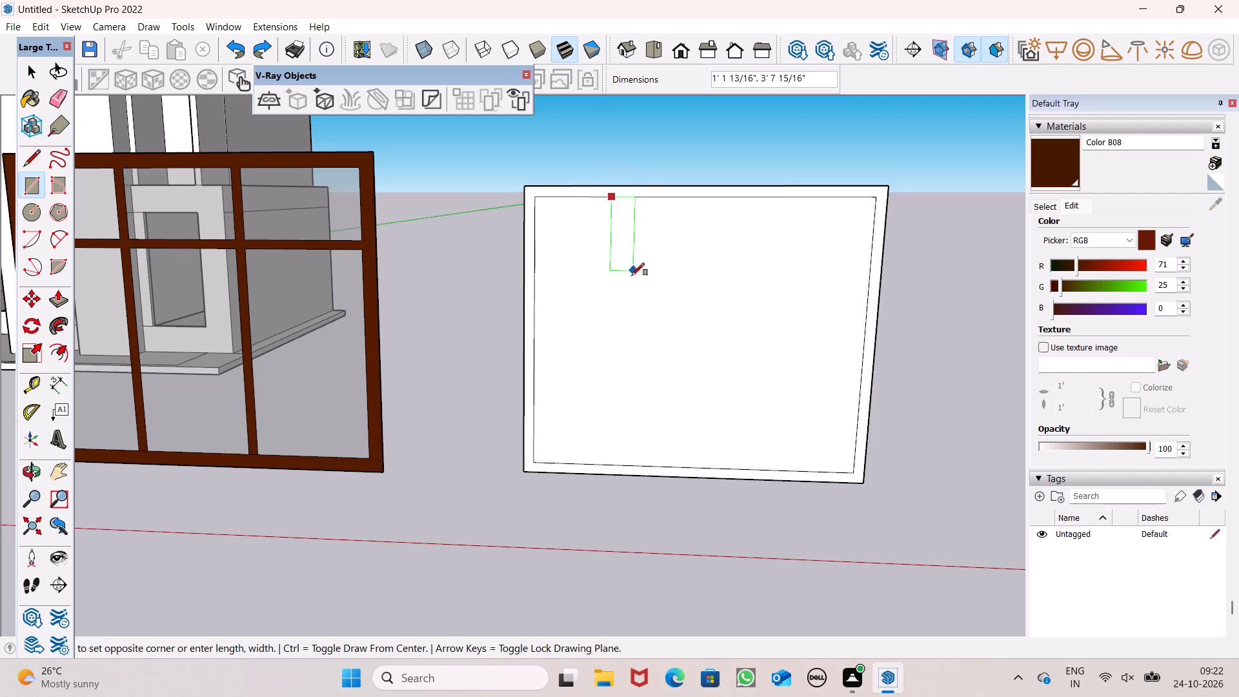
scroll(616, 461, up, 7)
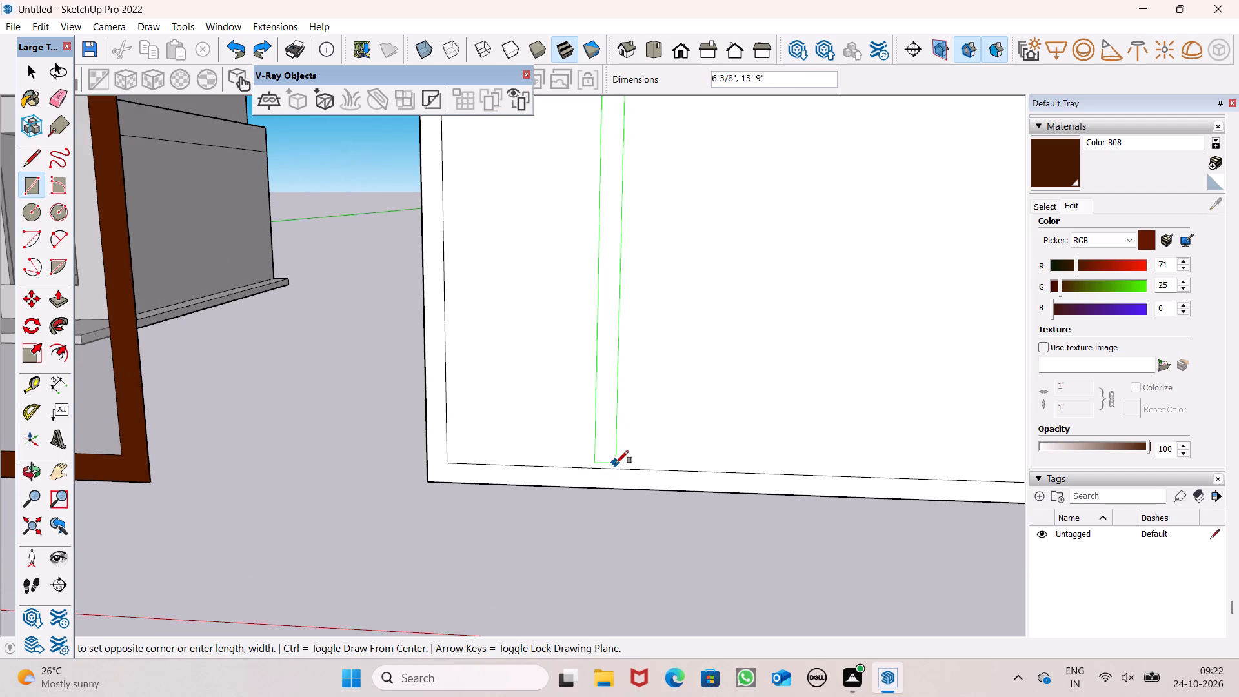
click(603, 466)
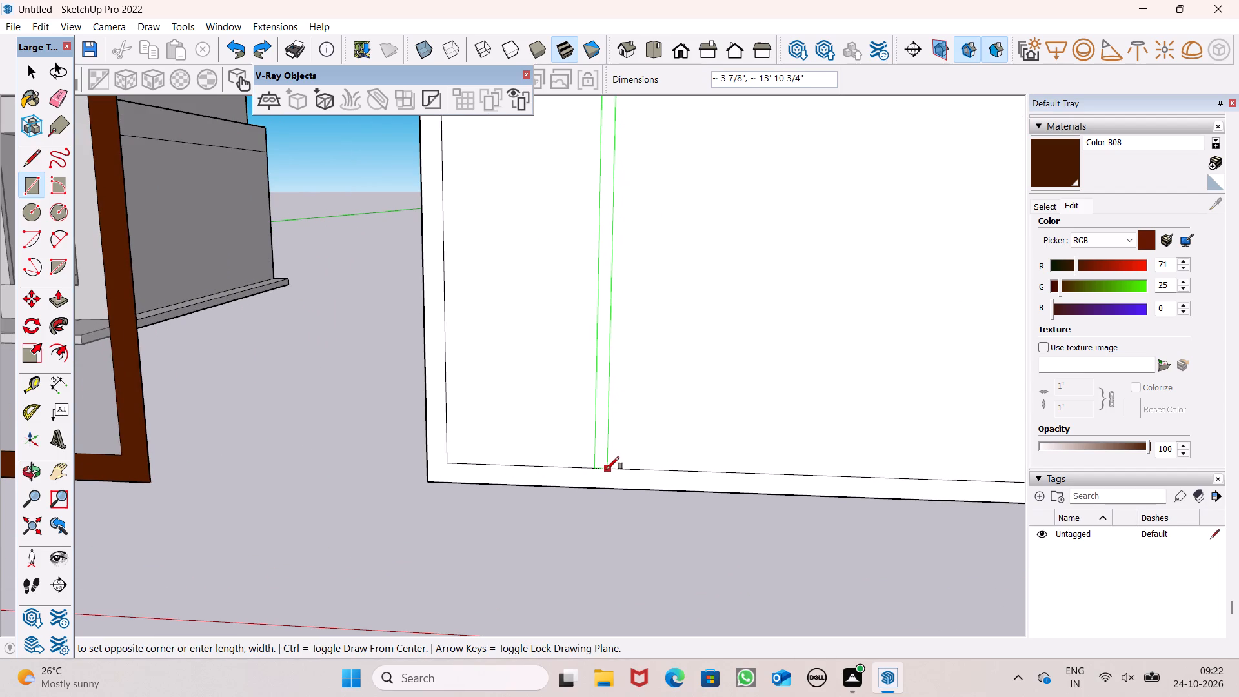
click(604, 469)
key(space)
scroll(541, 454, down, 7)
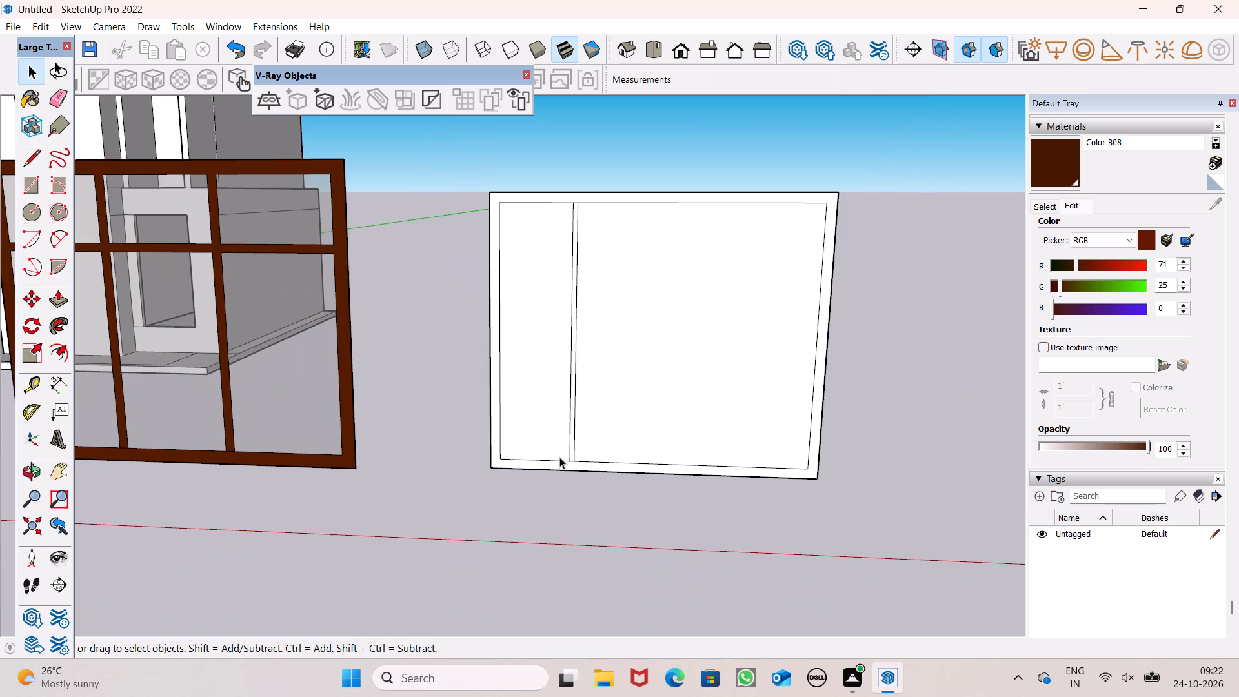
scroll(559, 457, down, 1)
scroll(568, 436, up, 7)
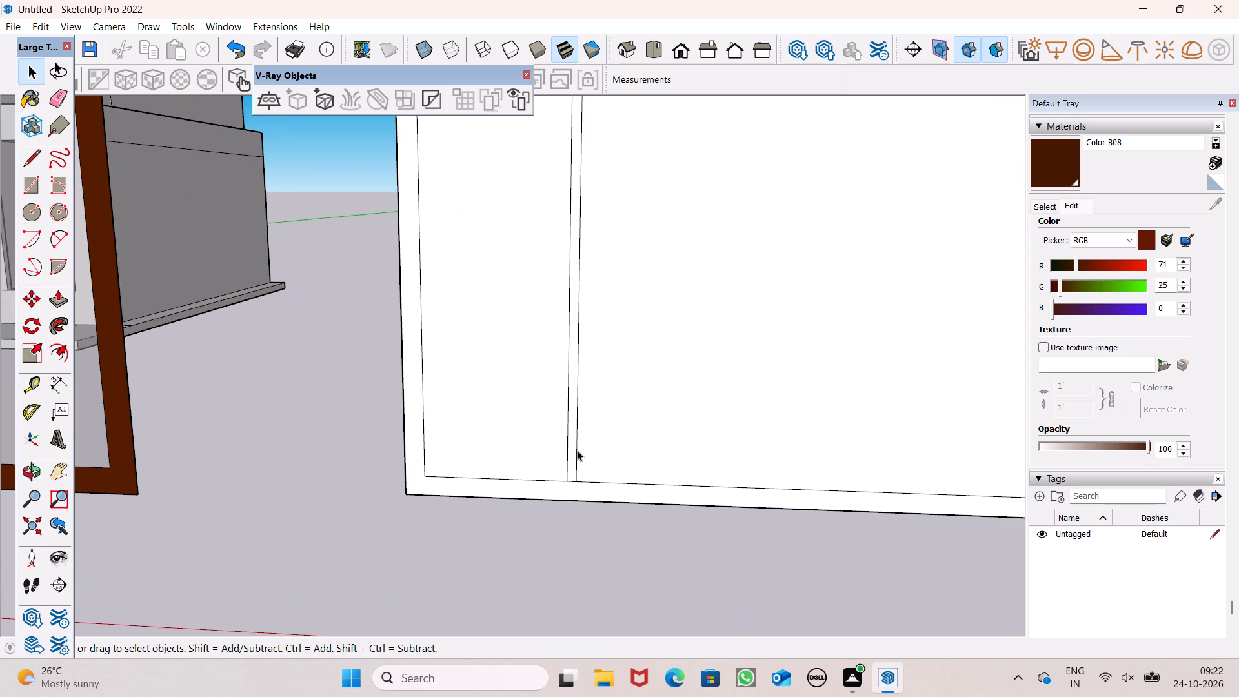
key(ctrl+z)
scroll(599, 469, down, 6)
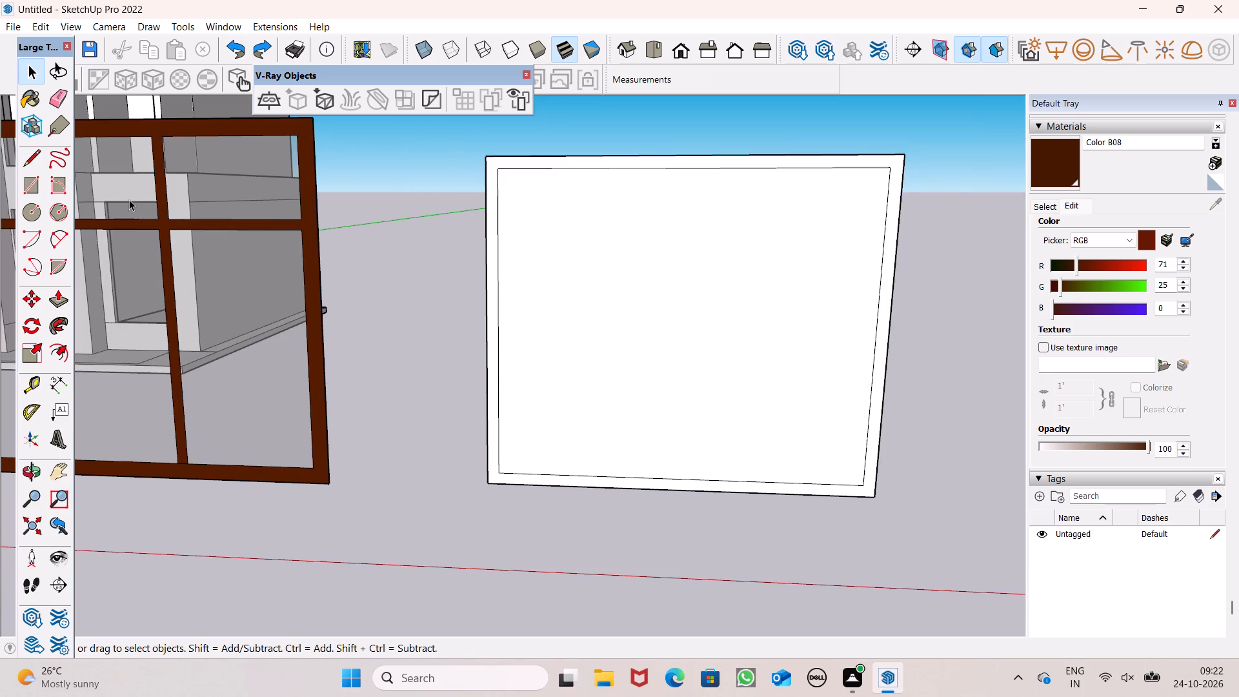
Draw a vertical strip about 3 1/2" wide and 13' 11" high across the inner face, nearer the panel edge facing the finished window.
click(30, 179)
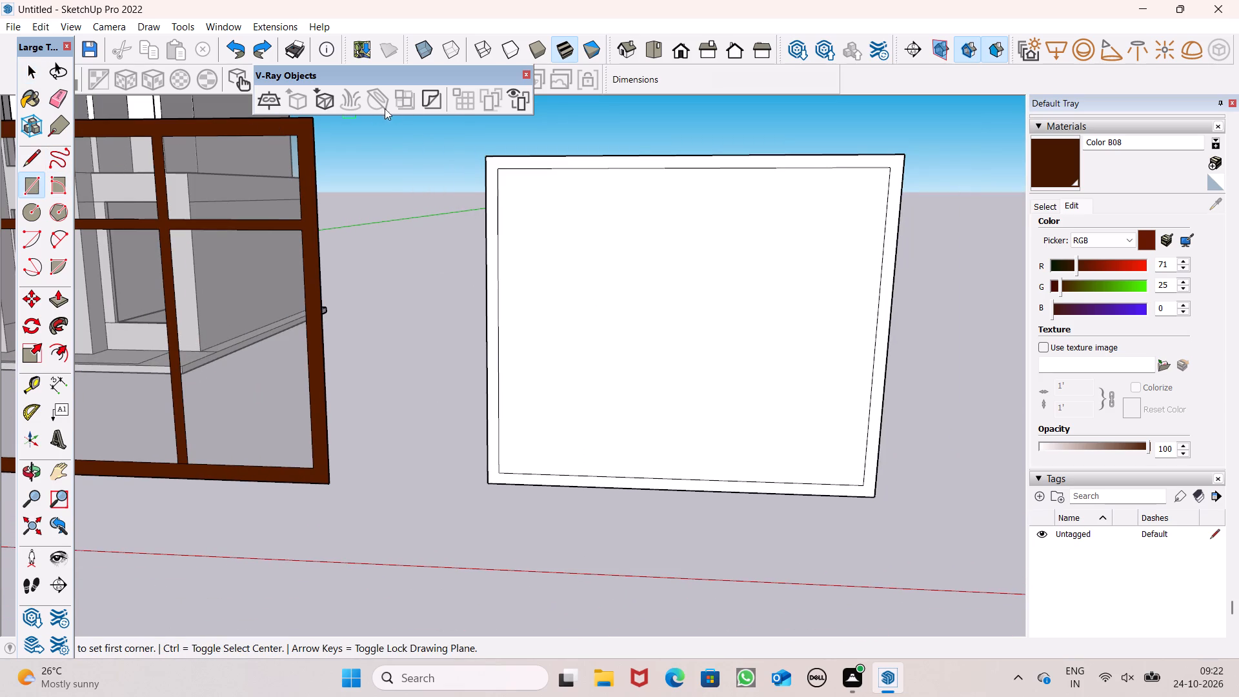
click(583, 168)
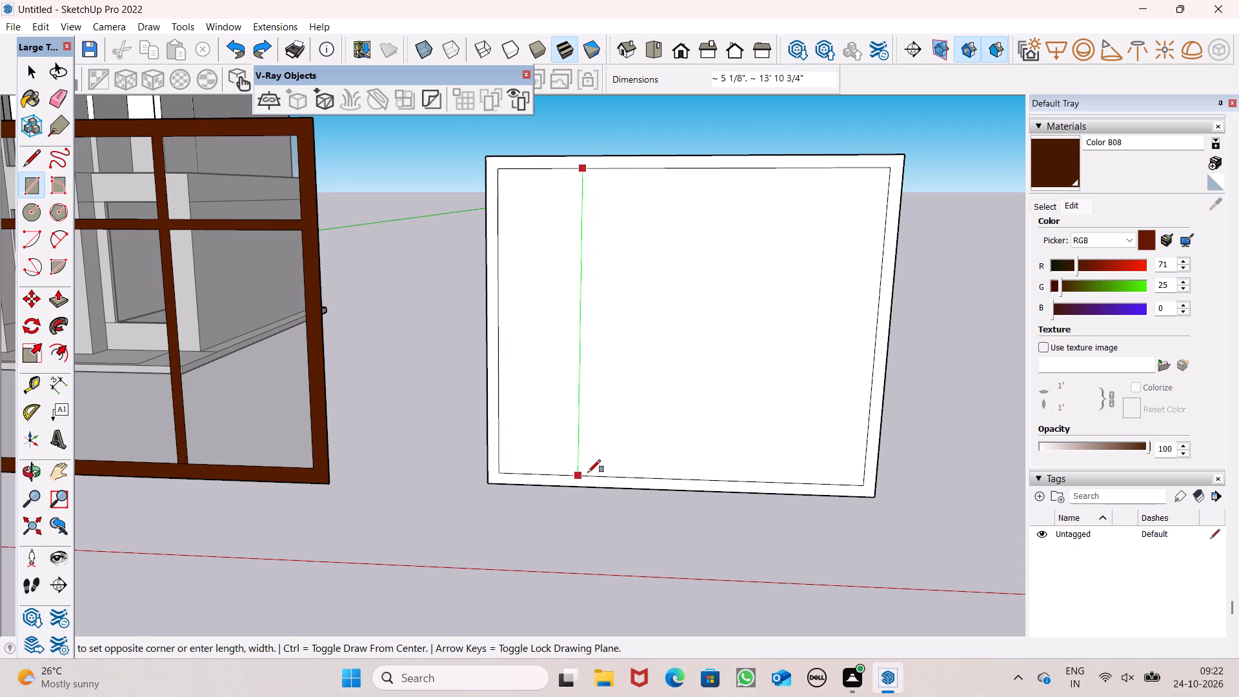
scroll(583, 472, up, 5)
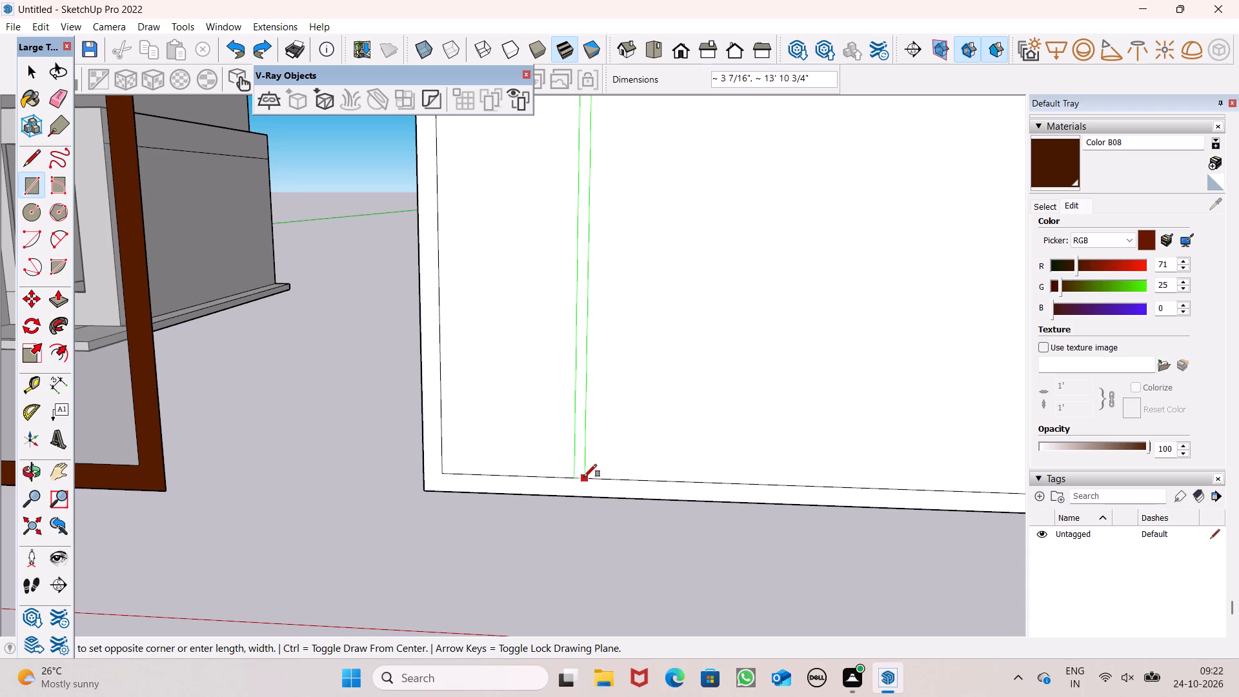
click(586, 477)
key(space)
scroll(437, 397, down, 5)
key(space)
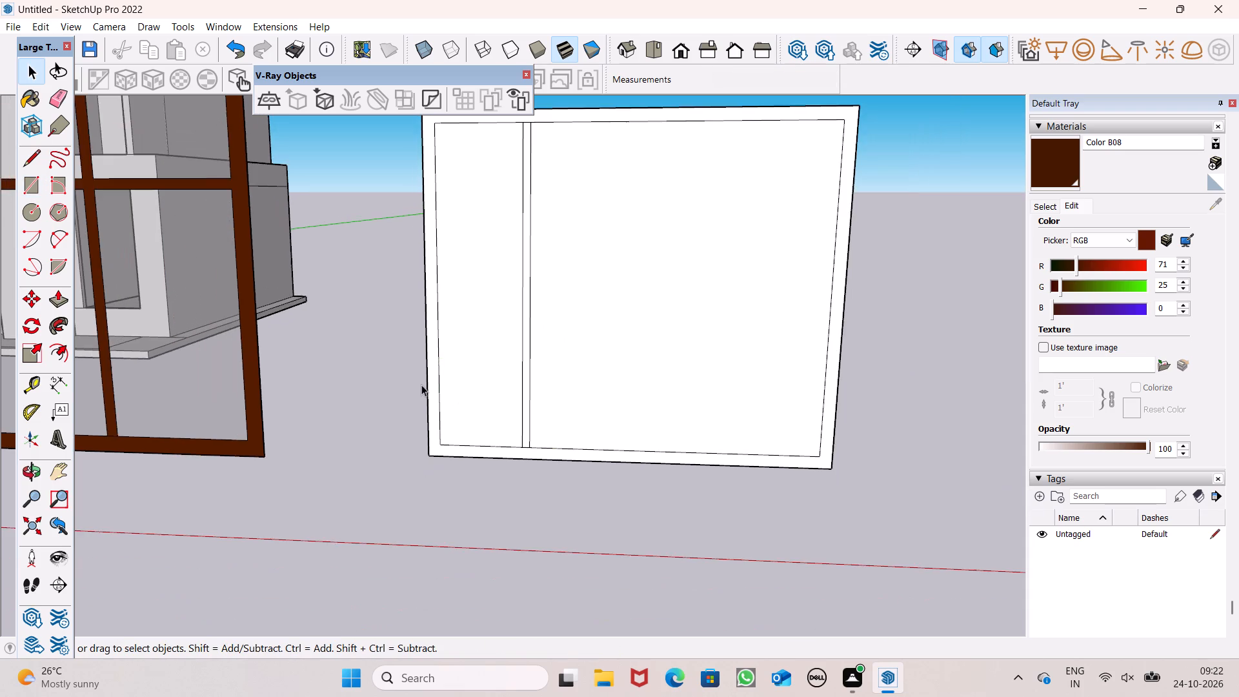
Copy the vertical strip sideways across the inner face as a second mullion near the panel's opposite side.
scroll(422, 386, down, 2)
scroll(515, 378, up, 2)
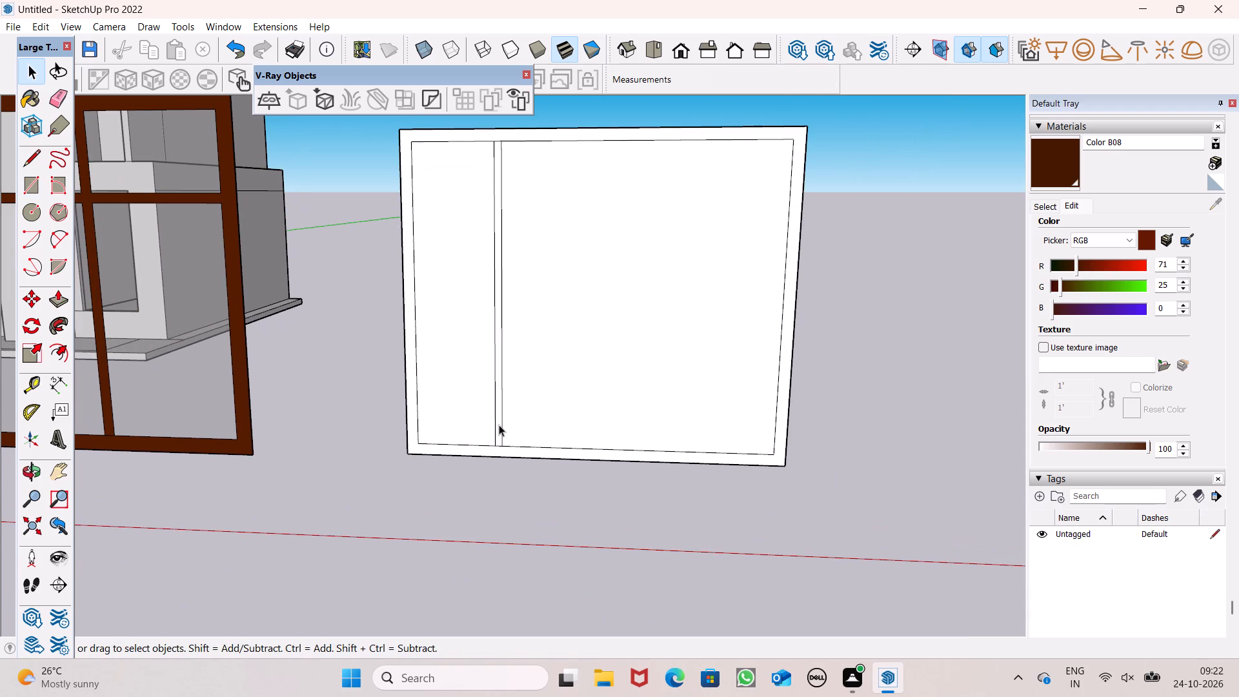
double_click(499, 425)
key(m)
key(Return)
key(4)
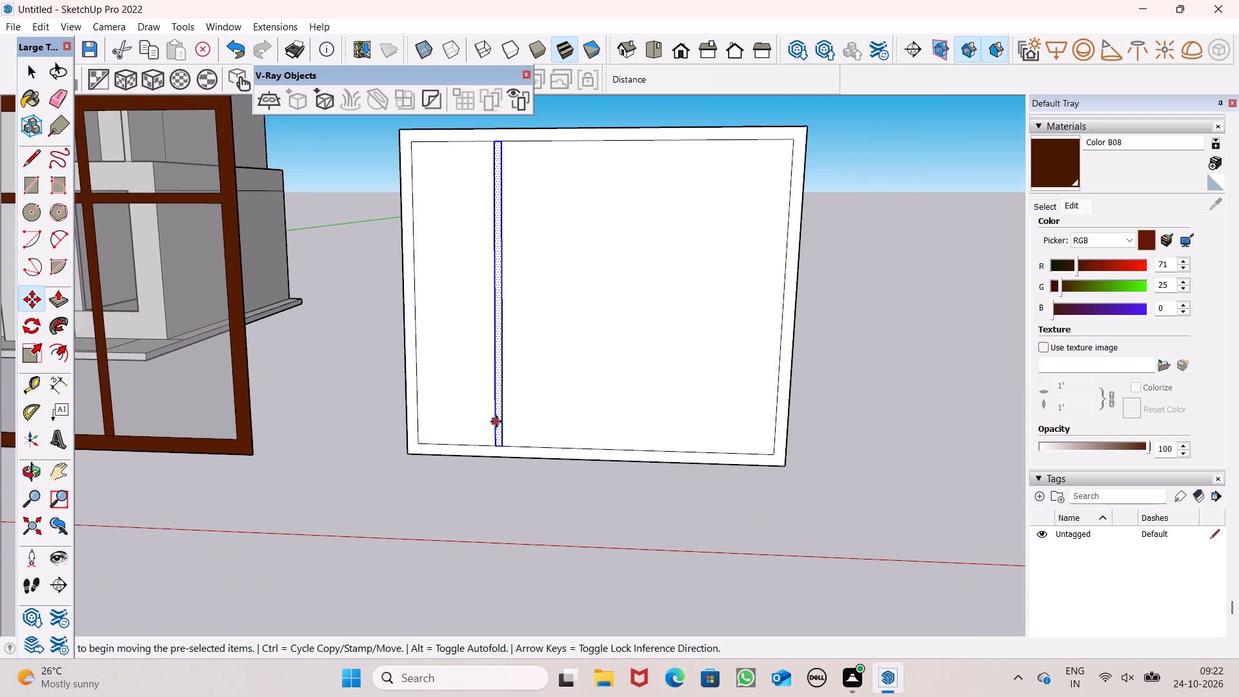
drag(506, 414, 590, 415)
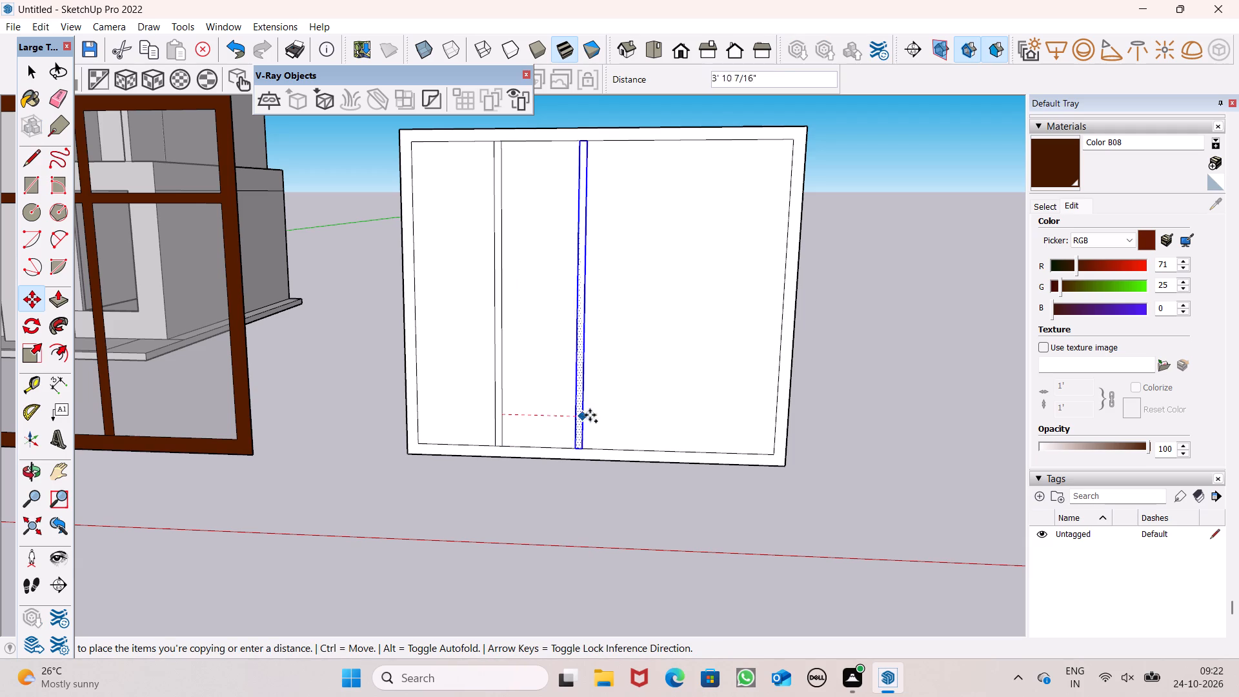
drag(590, 415, 683, 417)
click(683, 417)
key(space)
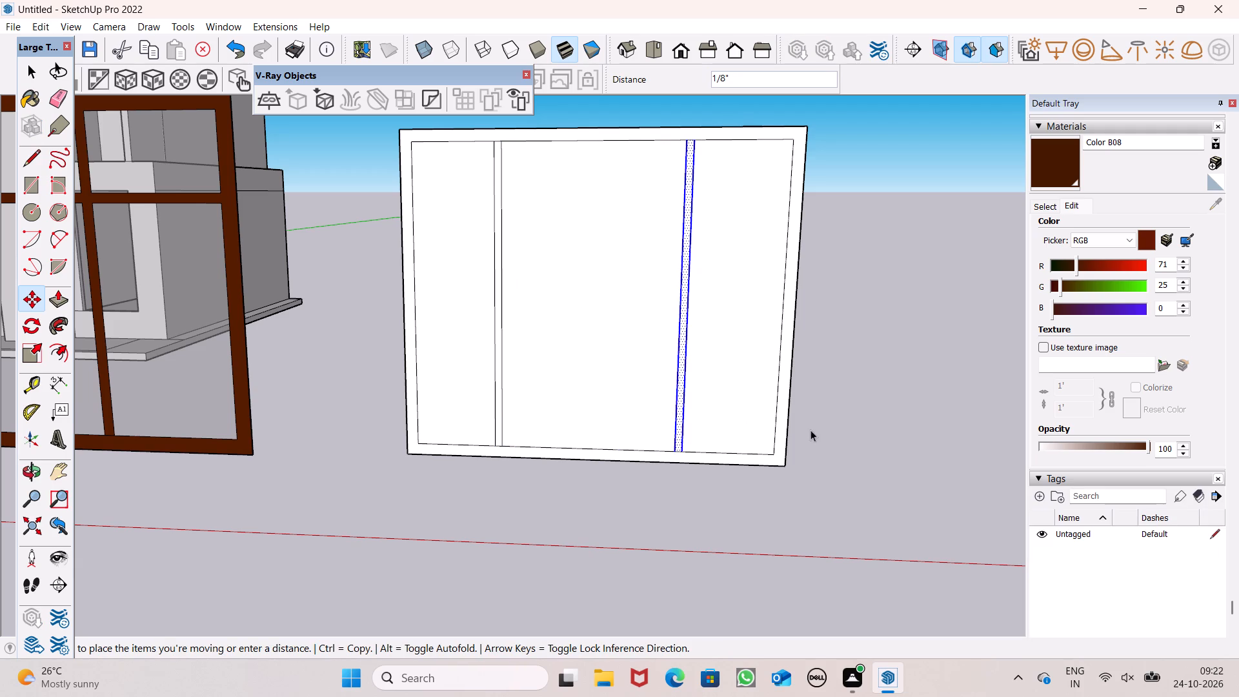
click(841, 436)
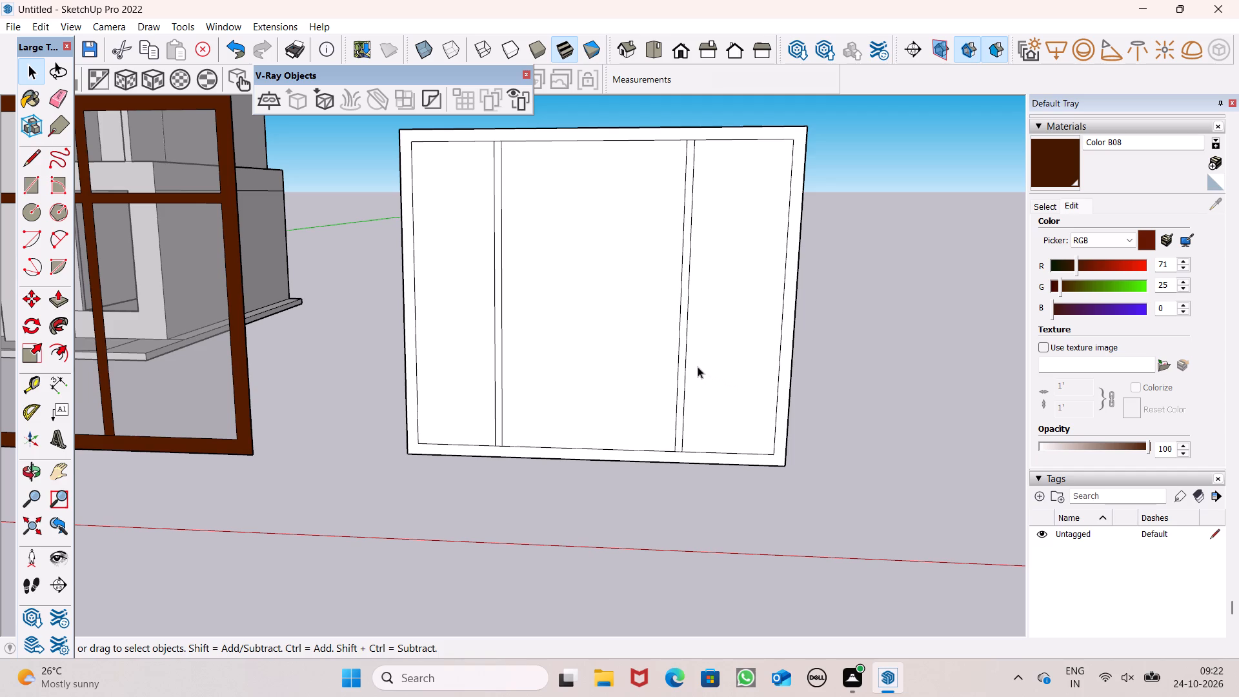
Draw a horizontal strip about 4 1/2" high and 16' 6" long between the inner side borders, crossing both mullions in the panel's upper part.
middle_drag(688, 370, 699, 395)
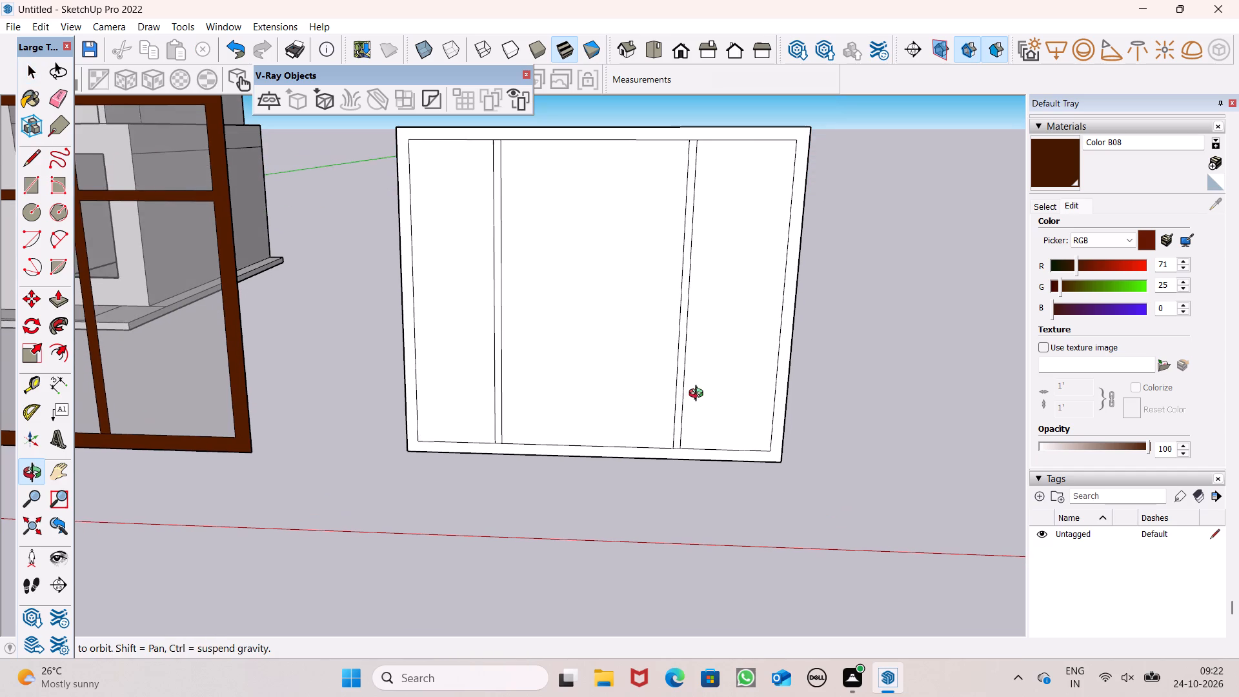
middle_drag(699, 395, 701, 396)
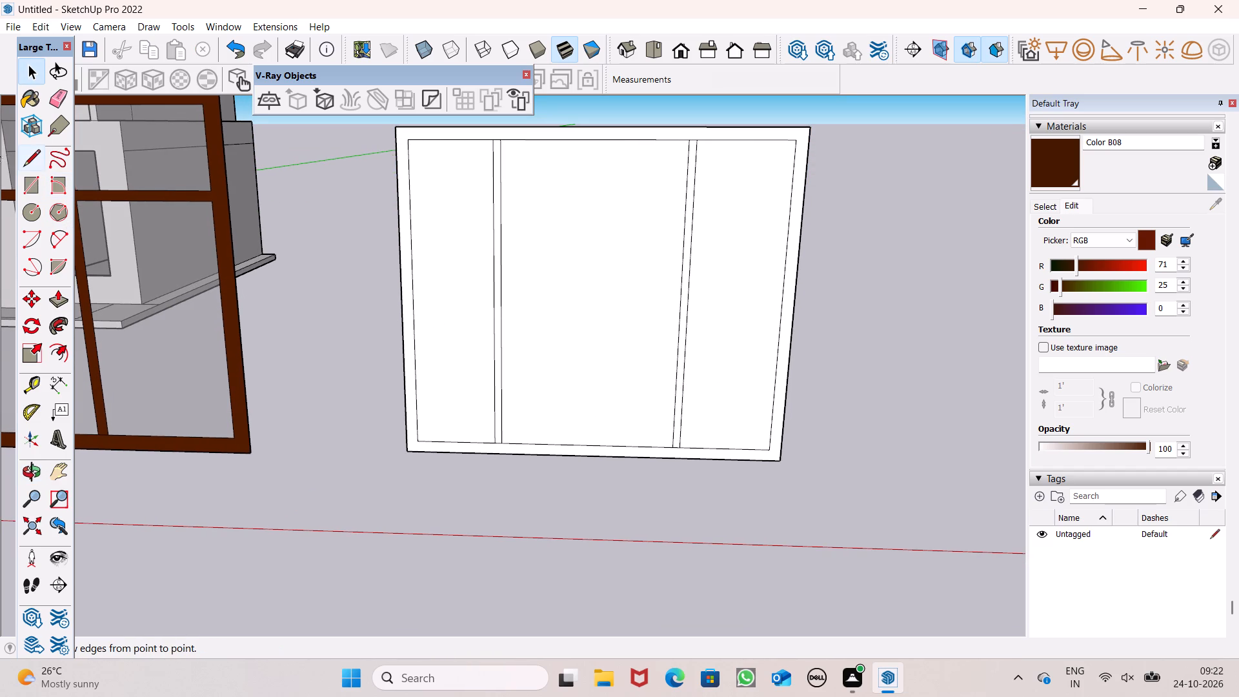
click(31, 184)
scroll(438, 163, up, 1)
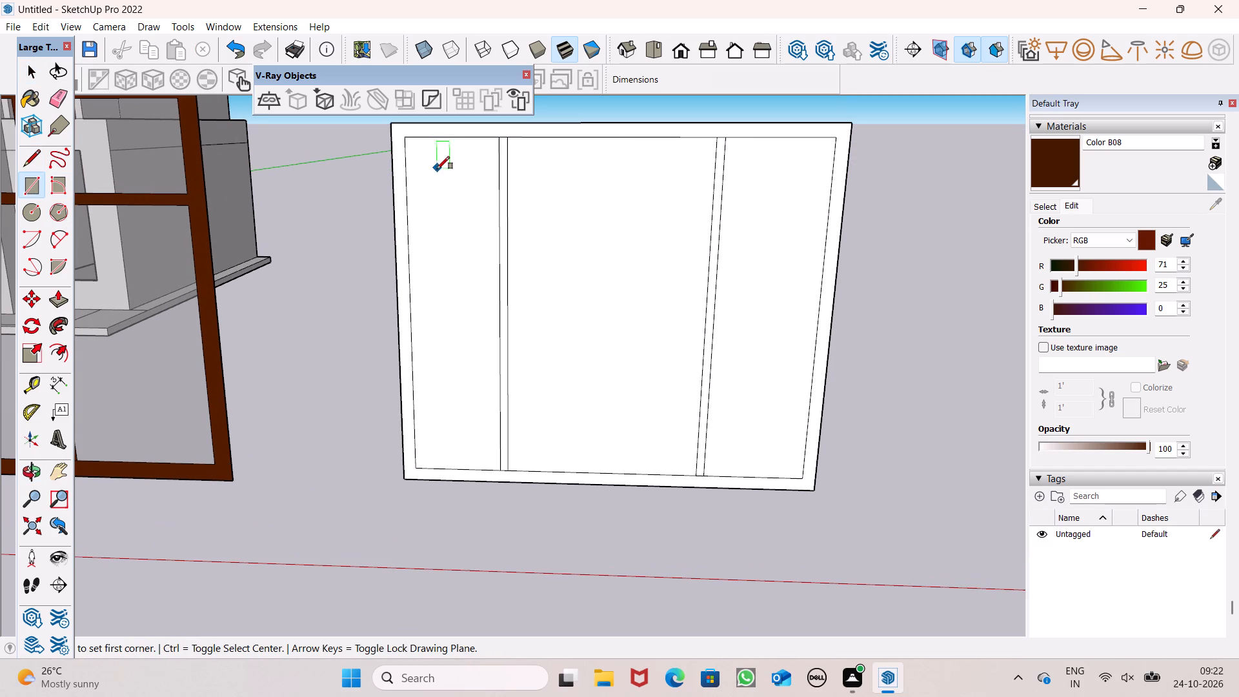
click(410, 222)
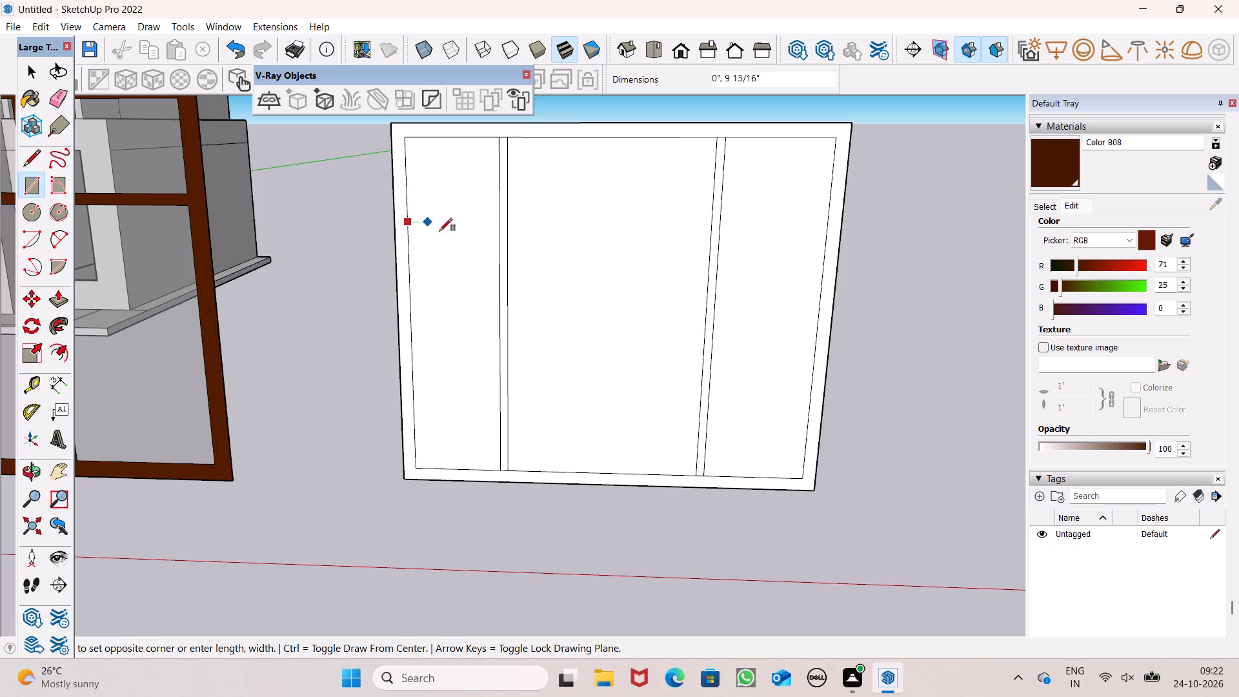
scroll(840, 245, up, 3)
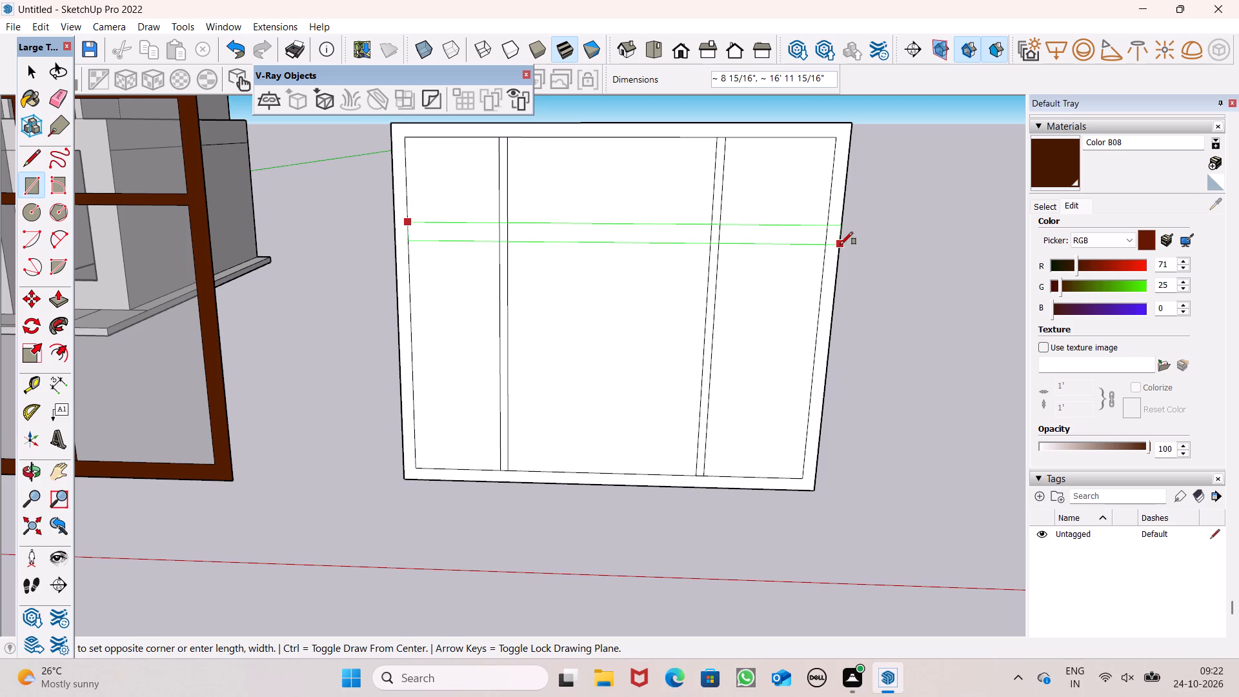
scroll(840, 245, up, 9)
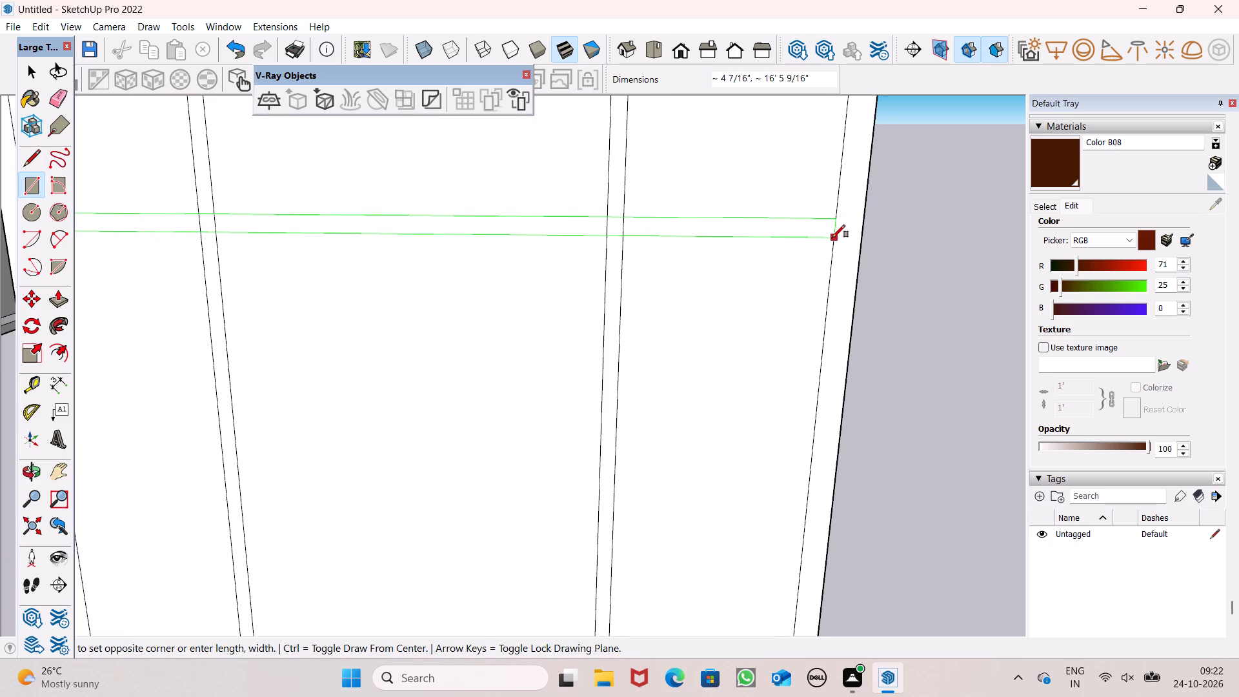
click(833, 237)
scroll(810, 216, down, 11)
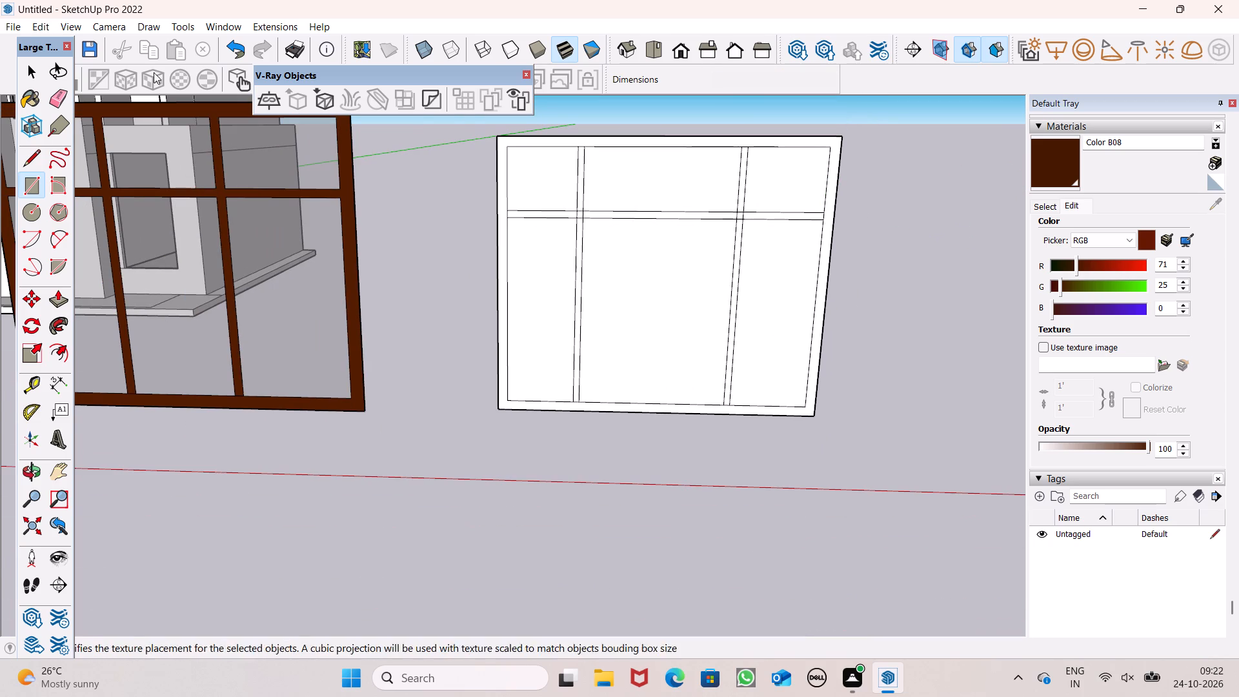
Erase the short inner-border segments where the two vertical mullions meet the frame's top, undoing the accidental erasure of neighbouring edges.
drag(50, 103, 74, 102)
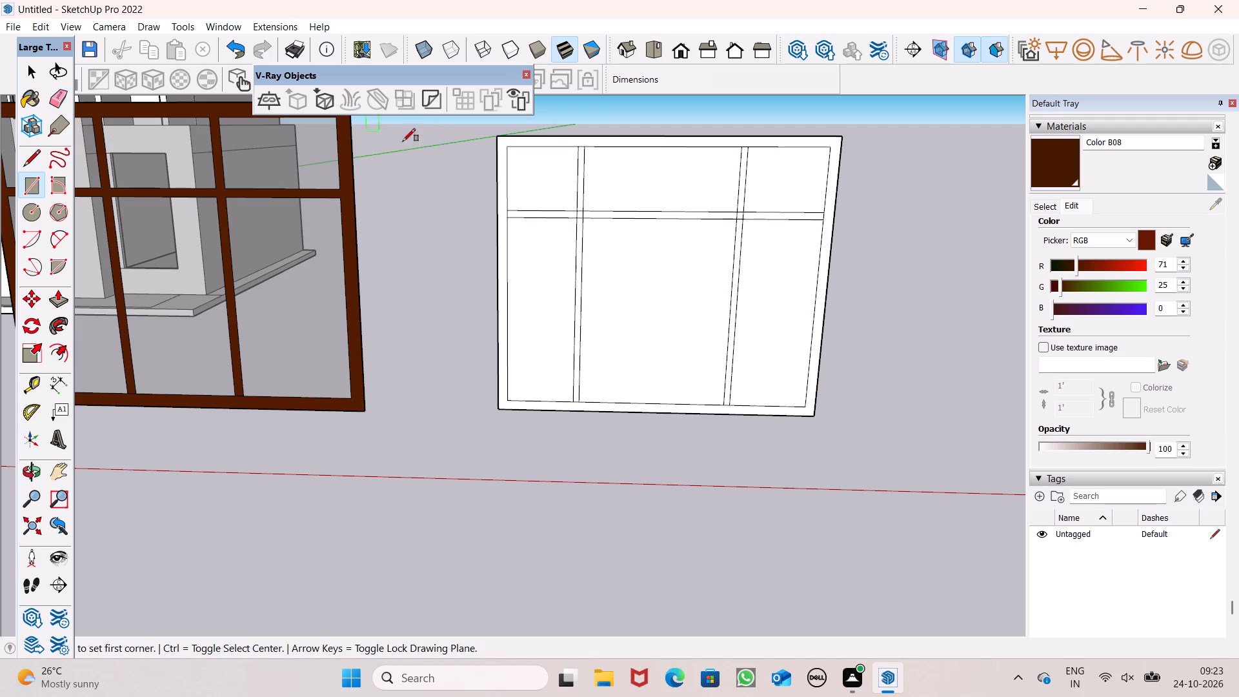
scroll(638, 187, up, 7)
scroll(567, 216, down, 3)
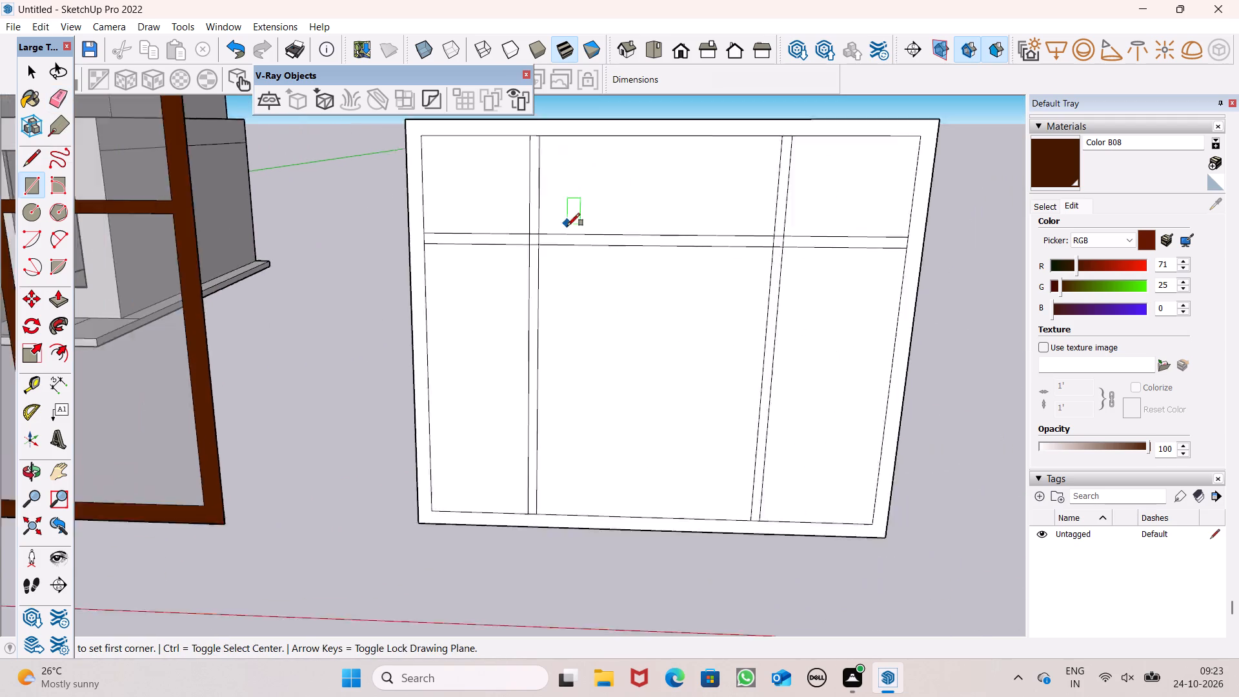
scroll(567, 226, down, 3)
scroll(550, 159, up, 2)
click(55, 106)
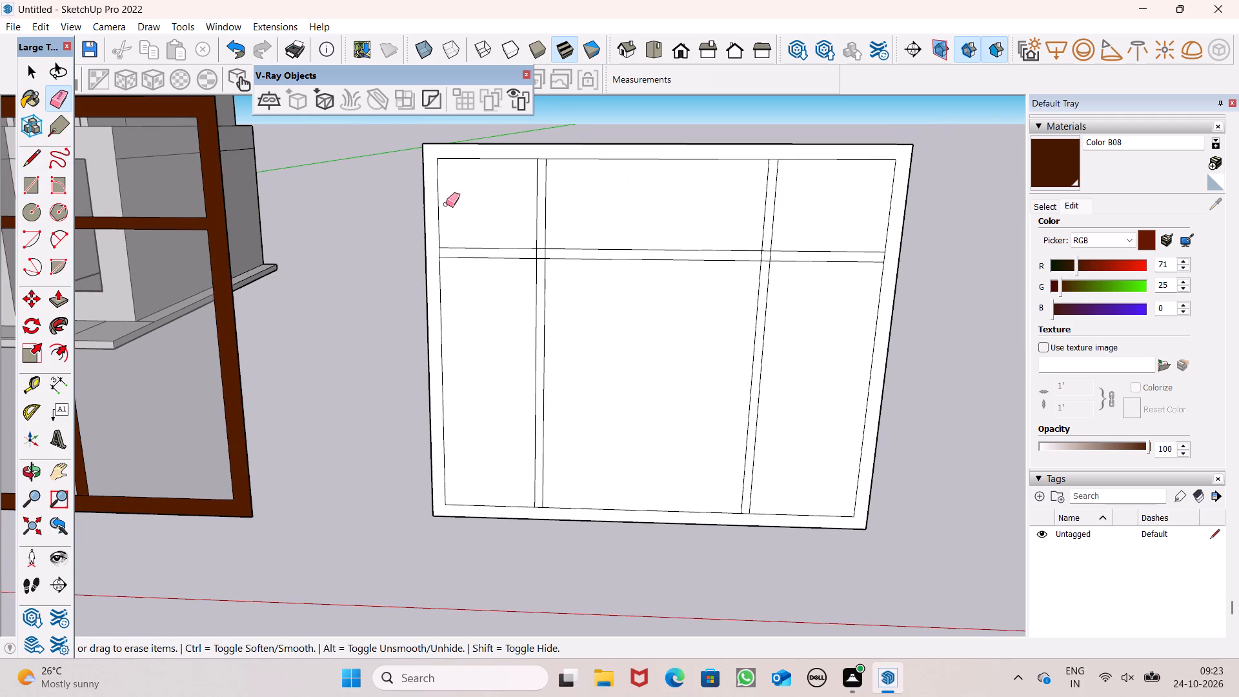
scroll(463, 205, up, 6)
scroll(586, 192, down, 5)
scroll(610, 140, up, 5)
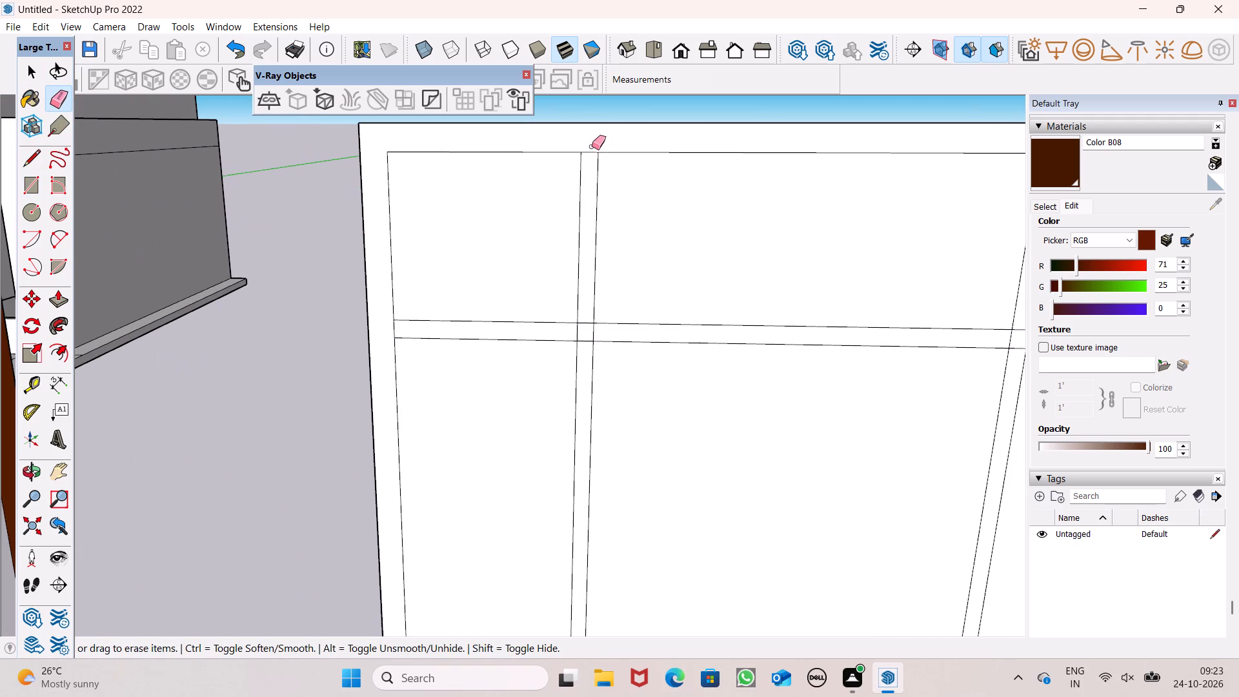
click(592, 146)
click(589, 149)
click(586, 150)
scroll(510, 145, down, 7)
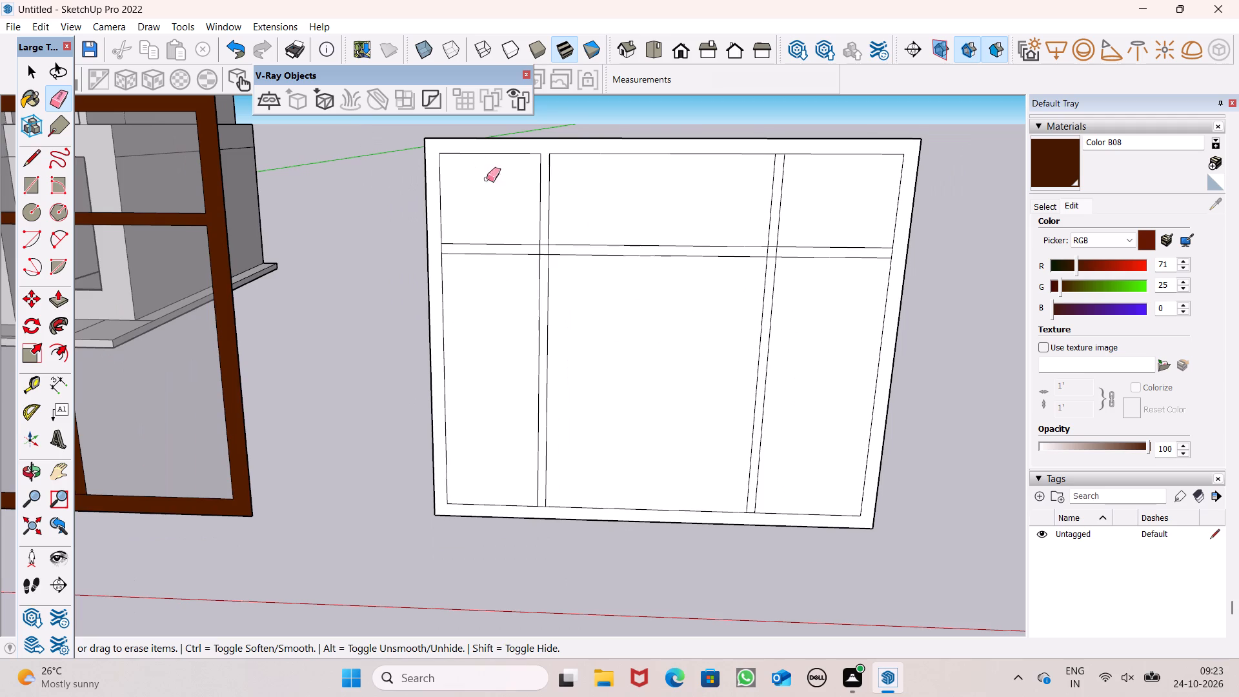
scroll(758, 145, up, 5)
click(781, 157)
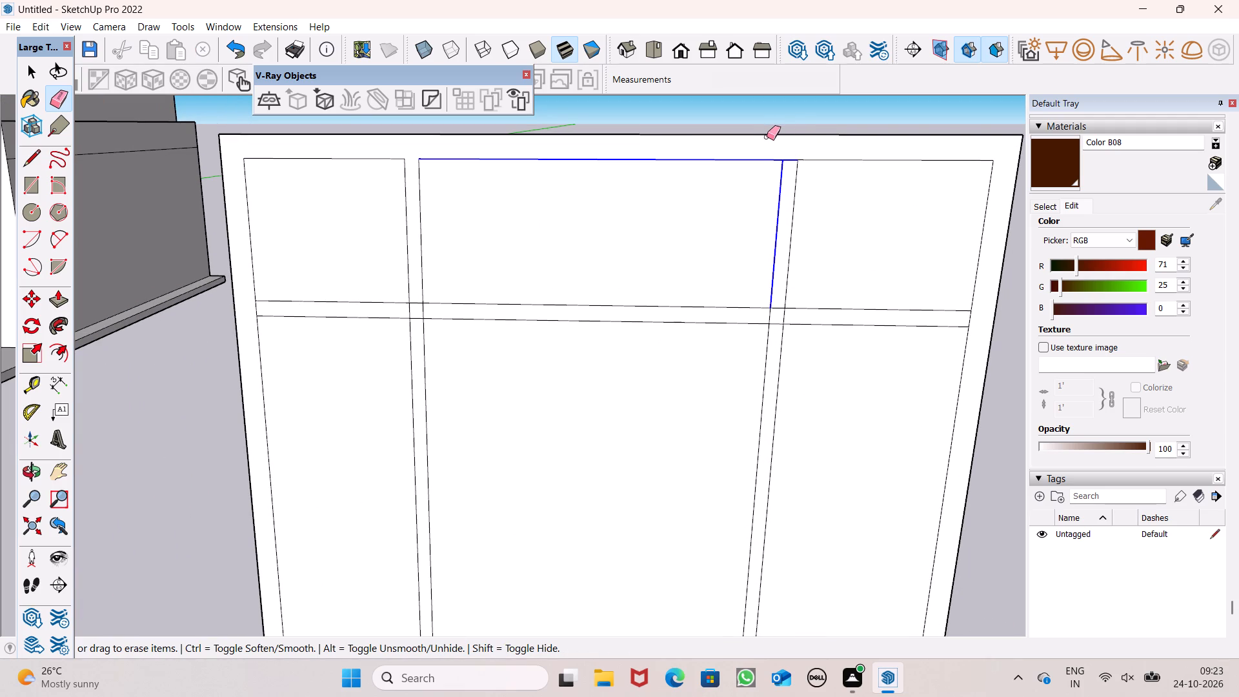
key(ctrl+z)
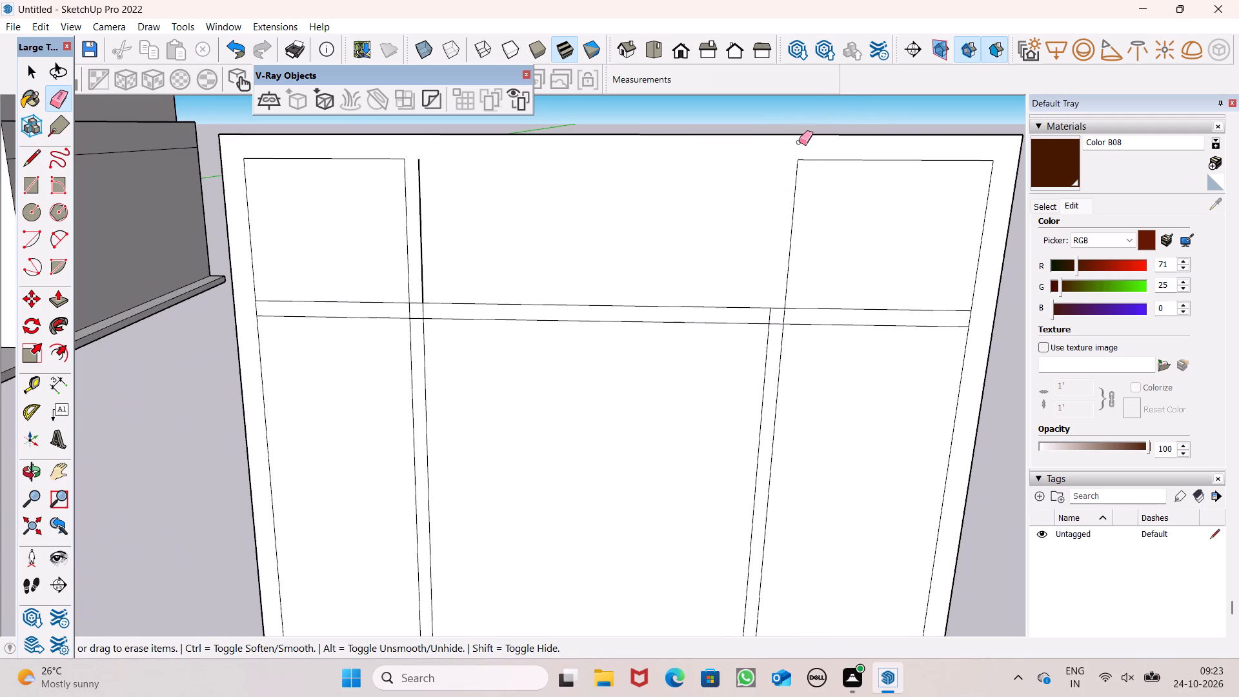
scroll(810, 156, up, 11)
drag(767, 172, 765, 178)
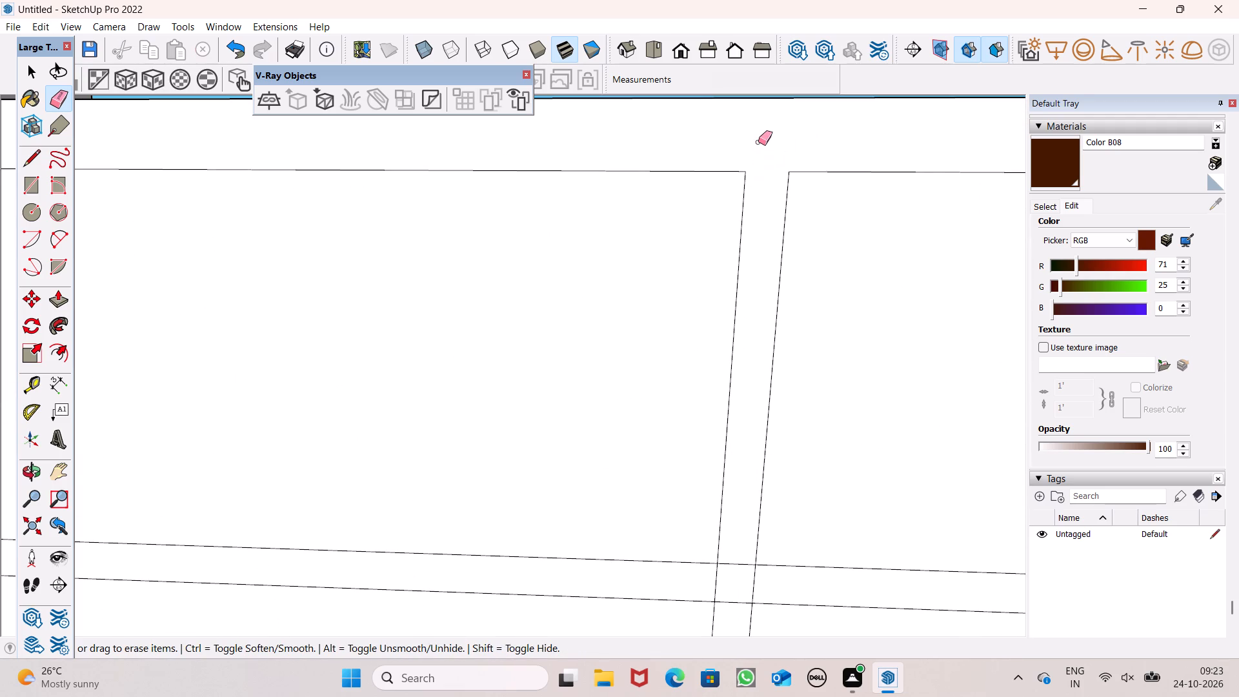
scroll(756, 127, down, 11)
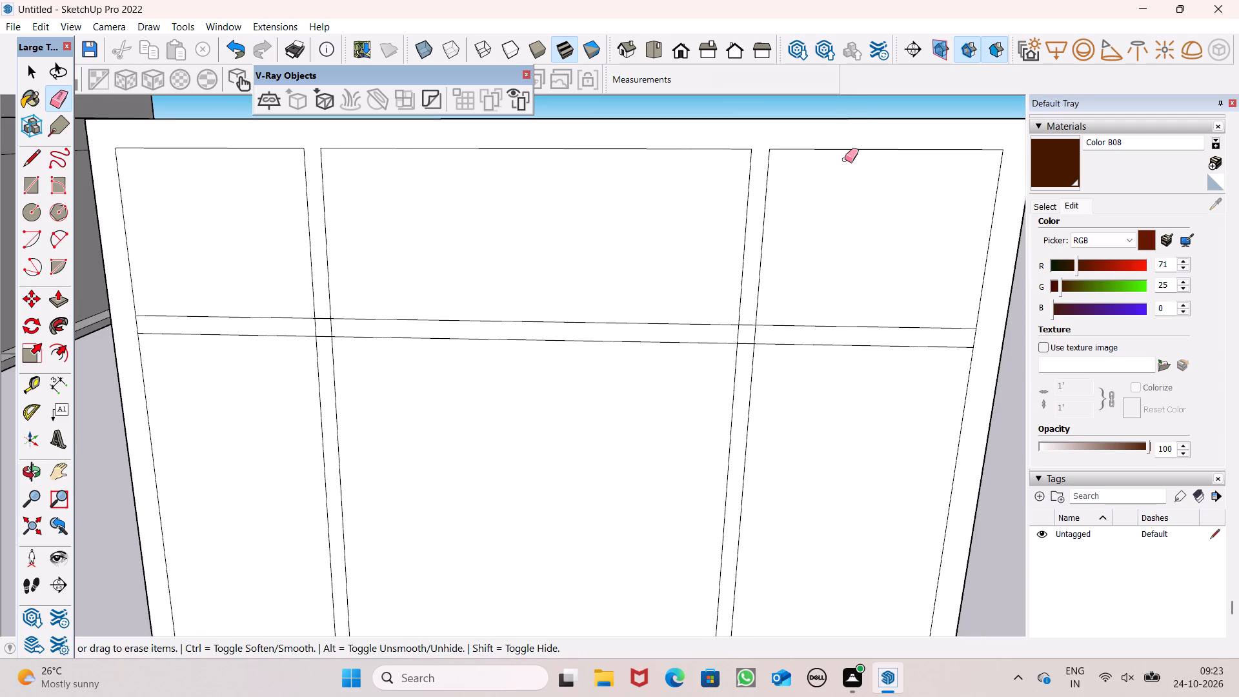
Erase the overlapping edge segments inside both crossings of the horizontal strip and the vertical mullions.
scroll(758, 303, up, 5)
drag(736, 311, 737, 317)
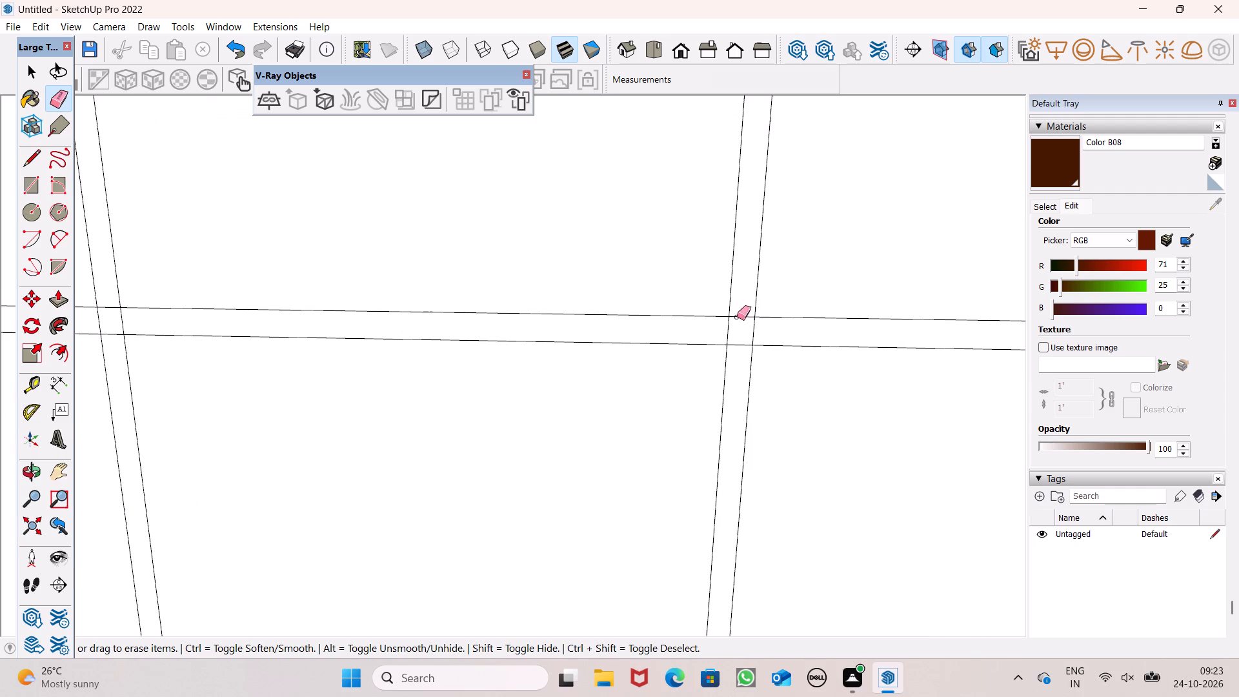
drag(737, 317, 737, 350)
scroll(780, 214, down, 6)
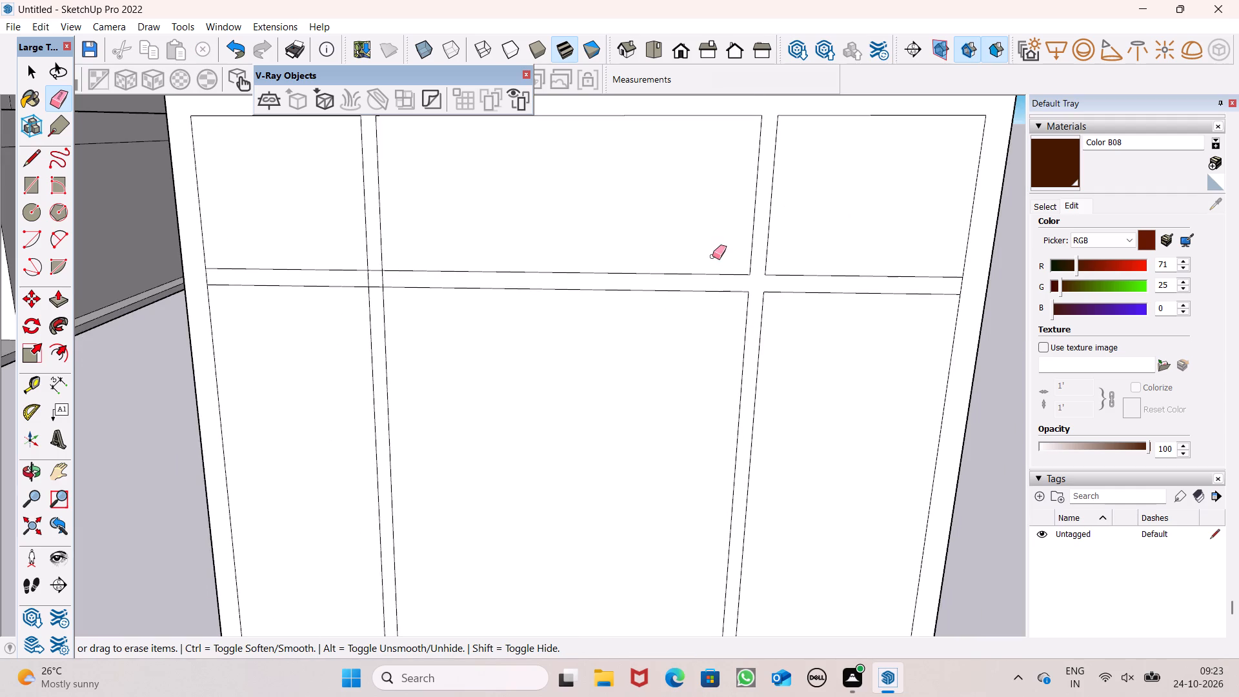
scroll(804, 232, down, 2)
scroll(414, 291, up, 7)
drag(448, 254, 471, 254)
click(479, 254)
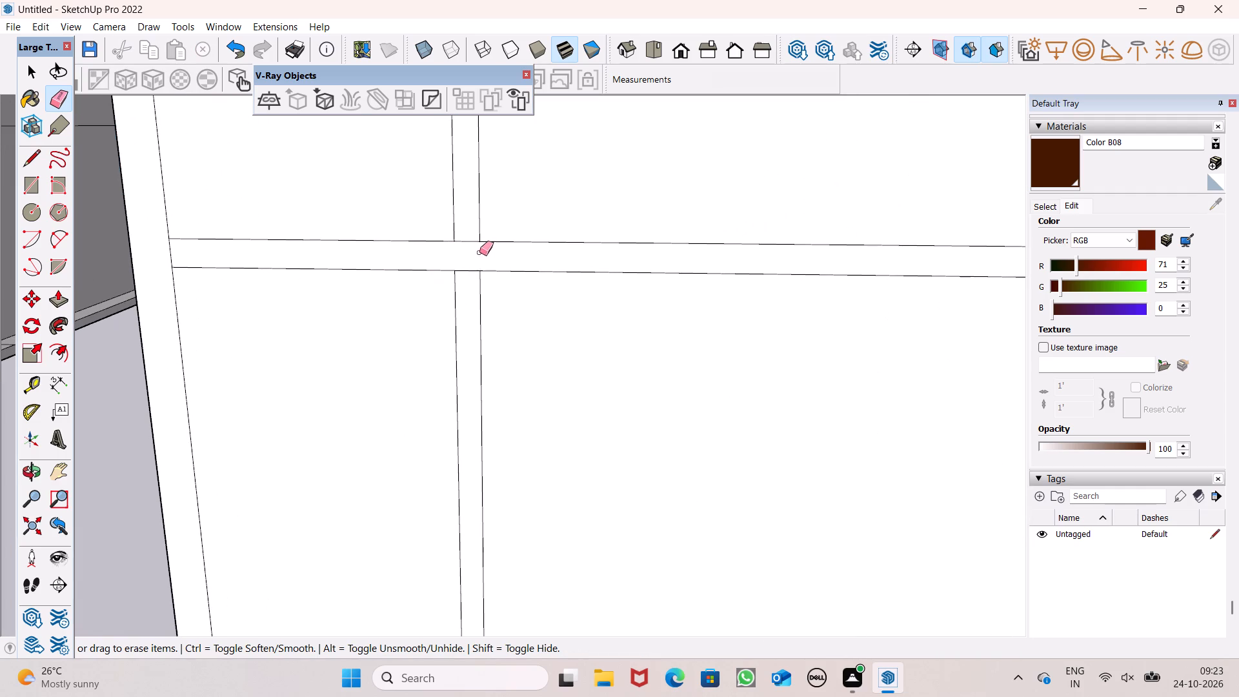
drag(464, 240, 462, 271)
scroll(554, 209, down, 7)
scroll(350, 241, up, 5)
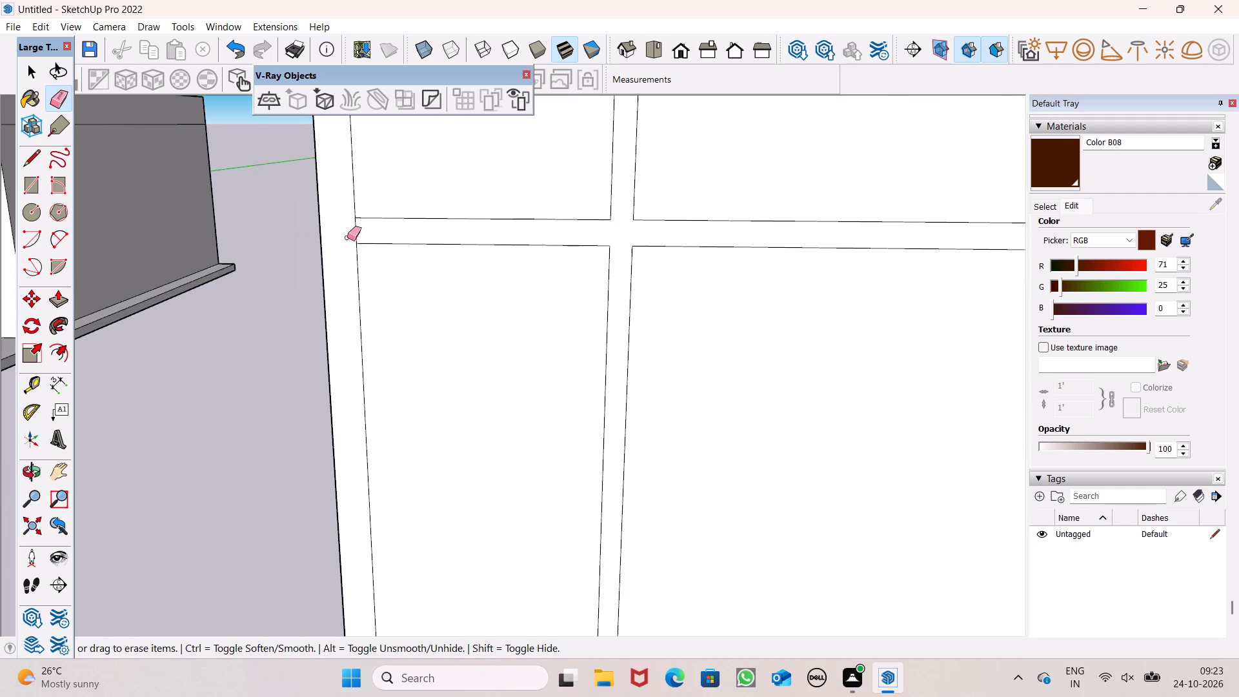
Erase the short inner-border segments where both ends of the horizontal strip meet the second window frame's sides.
drag(347, 236, 359, 232)
scroll(303, 196, down, 7)
scroll(509, 212, up, 5)
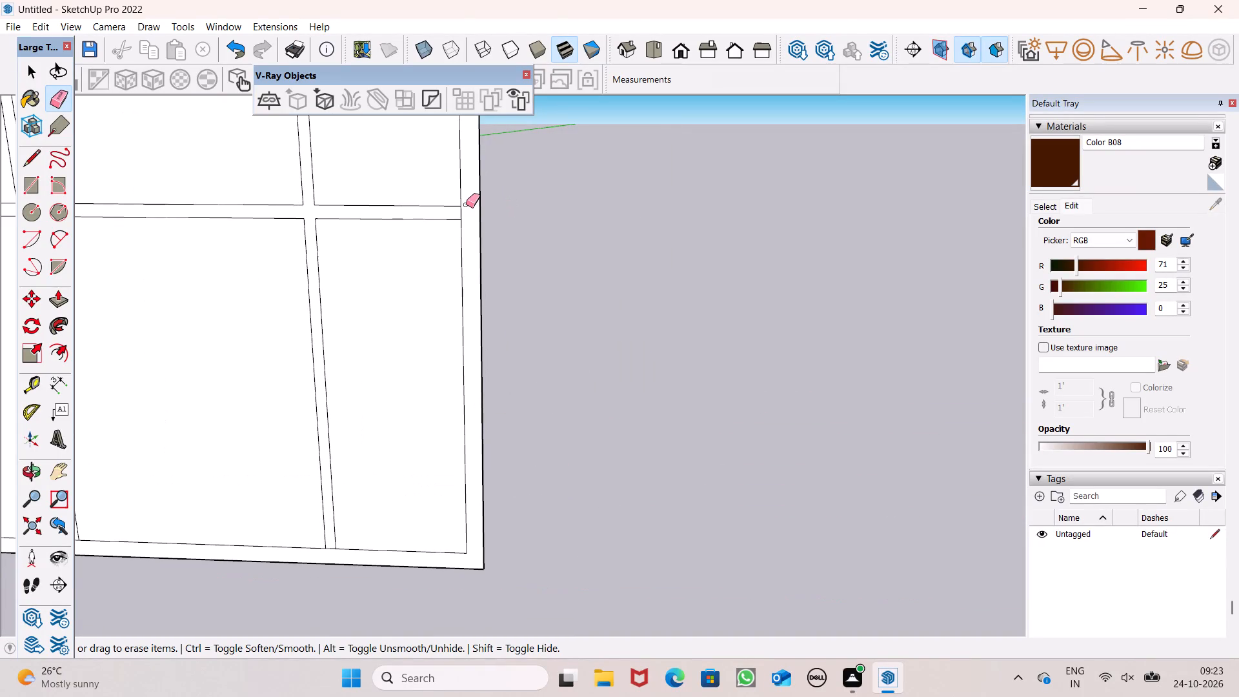
click(461, 212)
scroll(640, 212, down, 6)
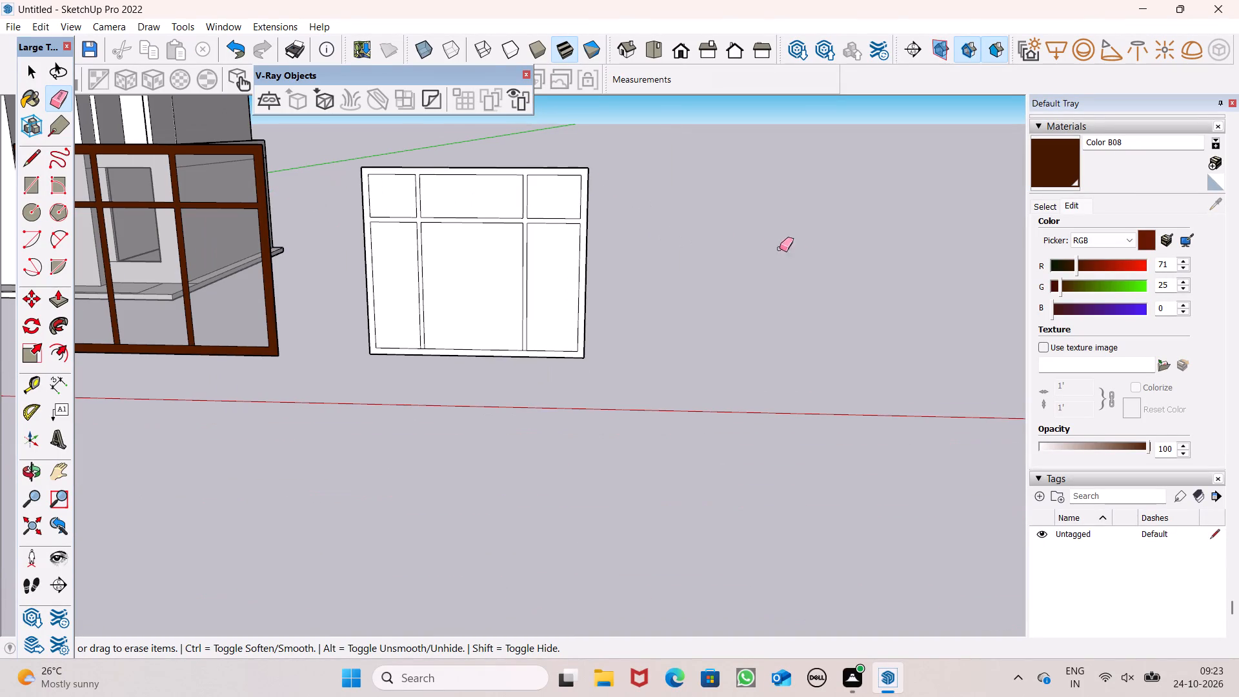
Paint the second window's joined frame and mullion face with the dark brown material Color B08.
click(1056, 174)
scroll(640, 258, up, 4)
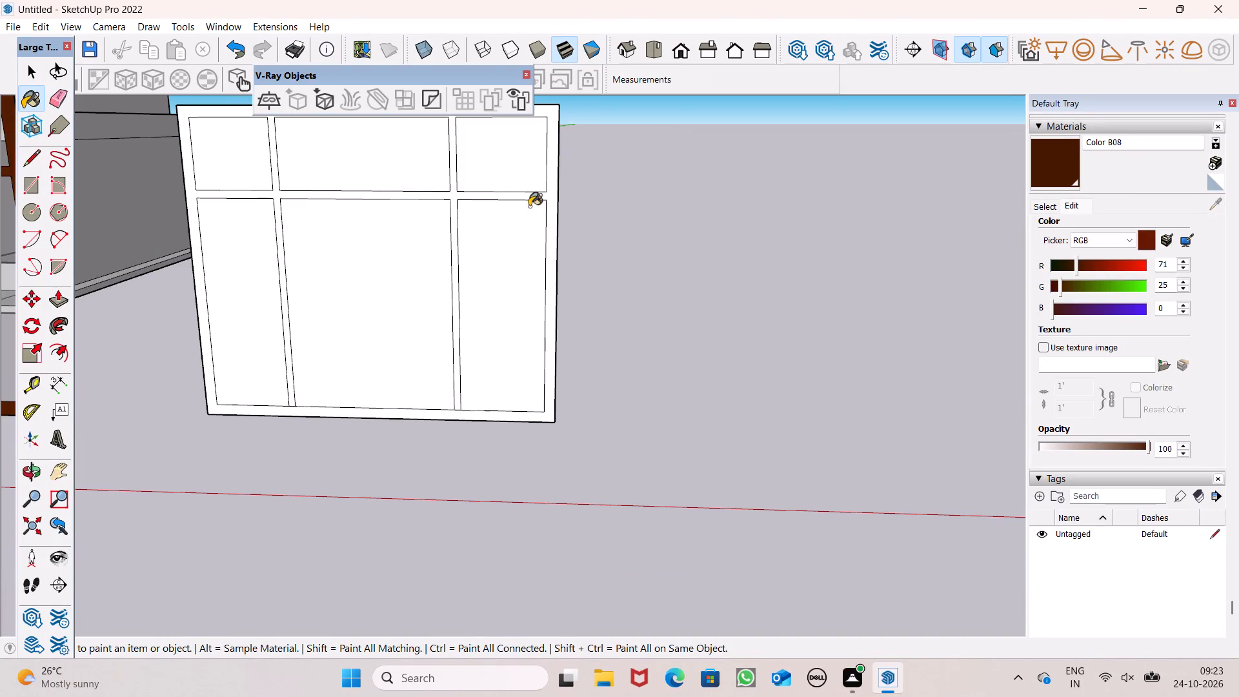
click(531, 183)
scroll(653, 192, down, 7)
scroll(713, 236, down, 4)
middle_drag(720, 272, 721, 321)
scroll(598, 316, up, 8)
scroll(625, 186, up, 3)
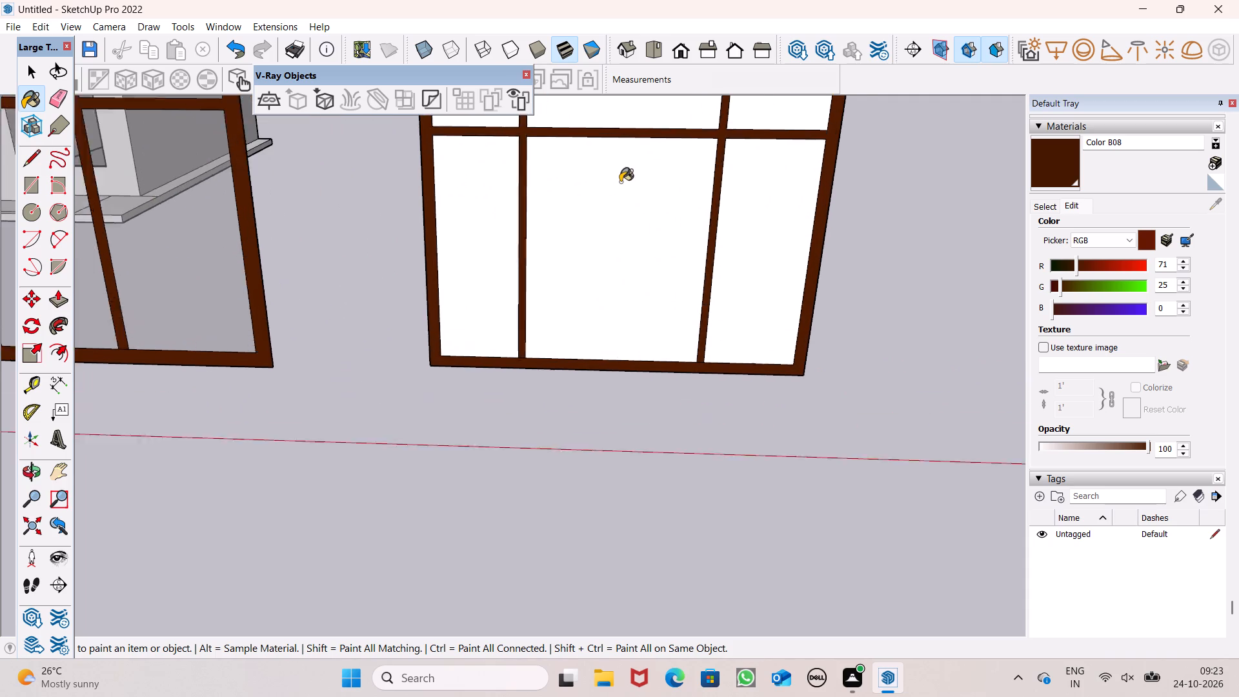
scroll(620, 182, up, 3)
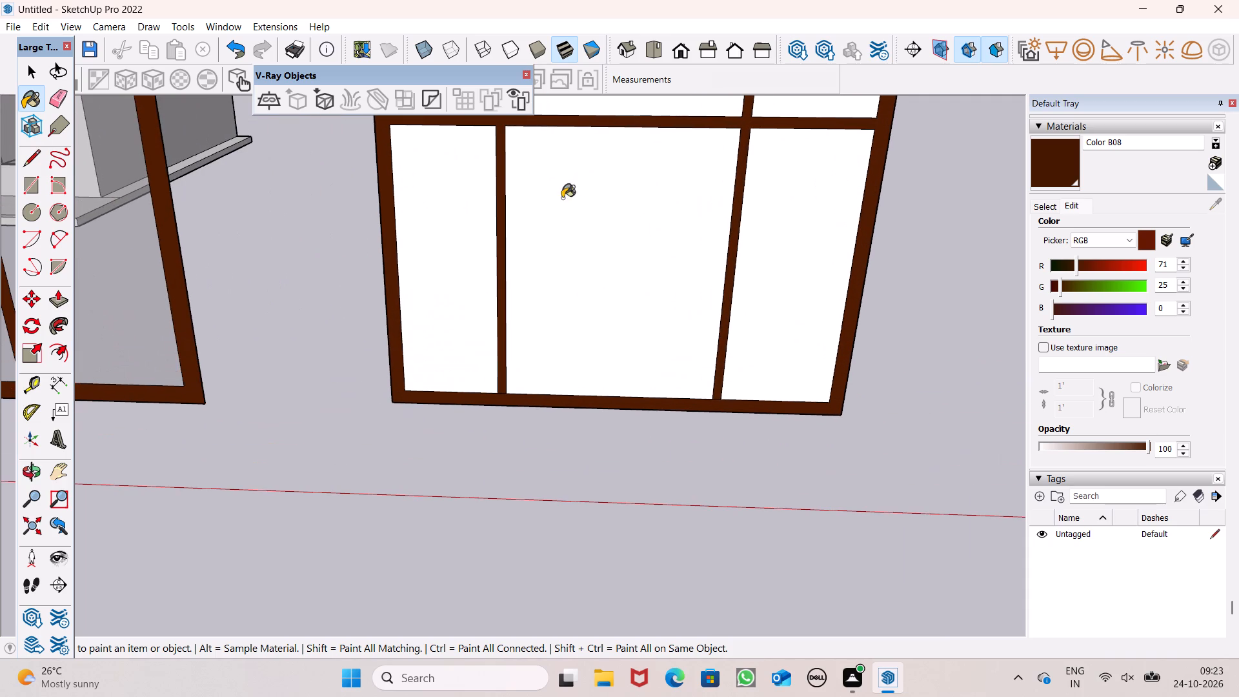
scroll(535, 212, down, 5)
middle_drag(637, 245, 609, 293)
key(space)
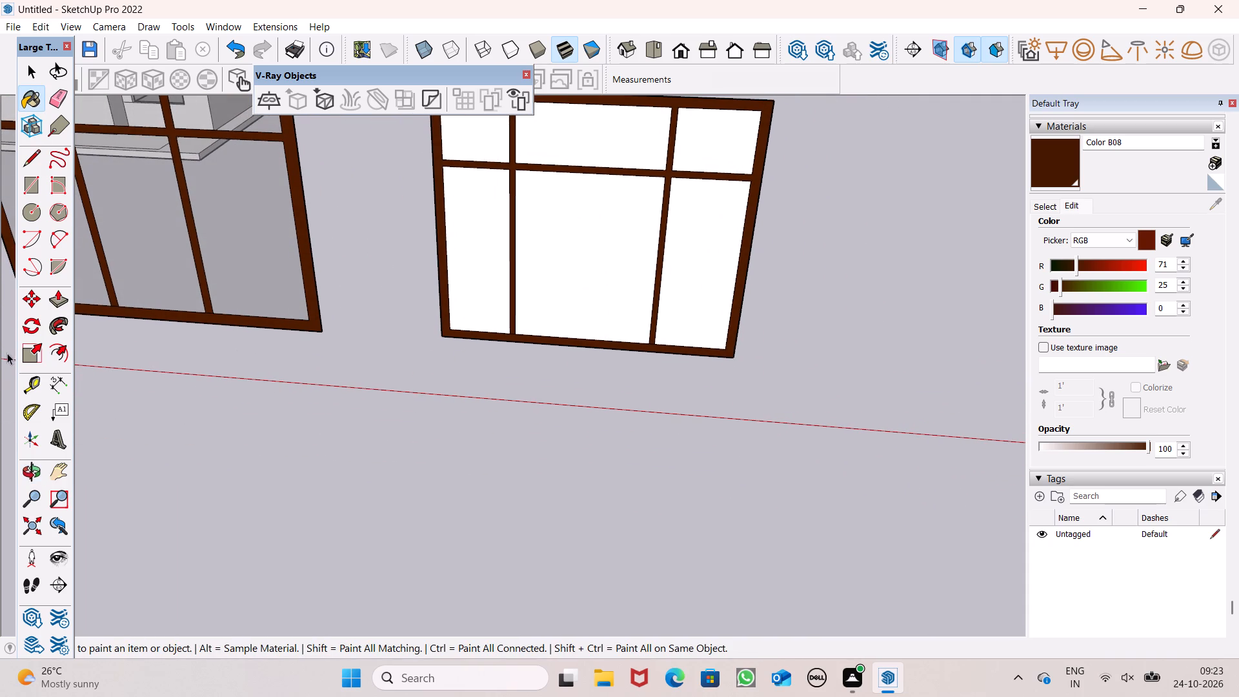
Extrude the brown frame and mullion face forward about 1' 2 3/4" with Push/Pull.
click(63, 305)
scroll(662, 372, up, 4)
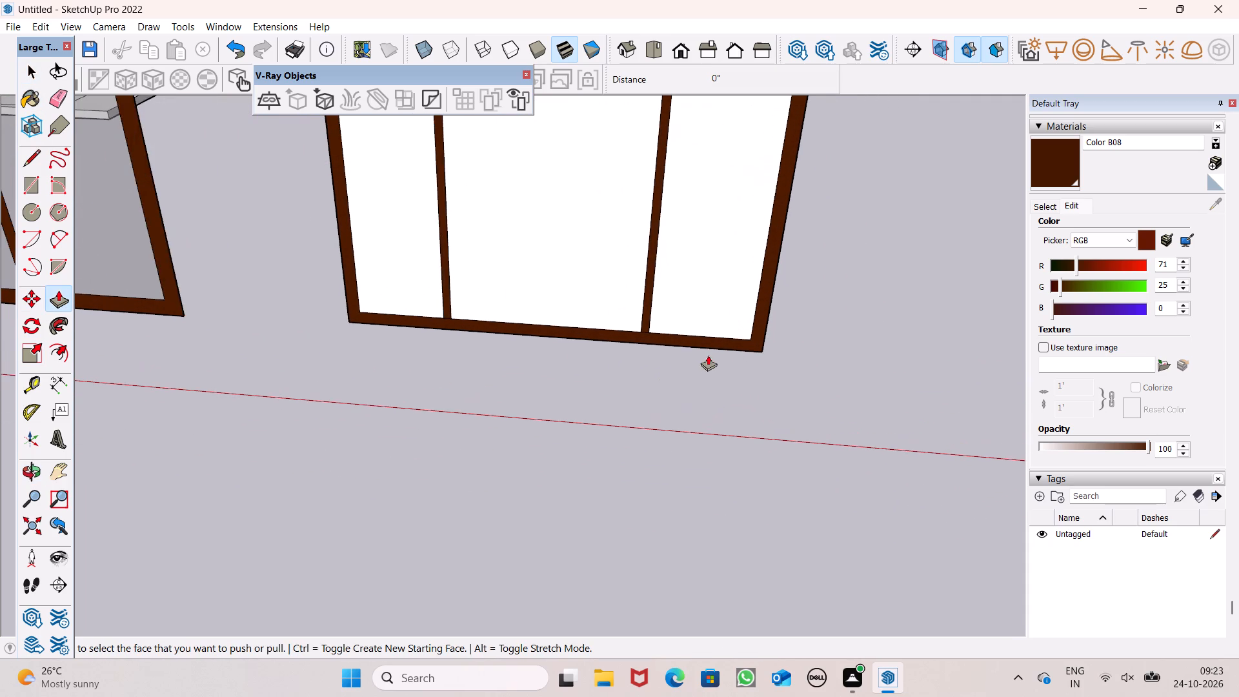
drag(761, 339, 768, 354)
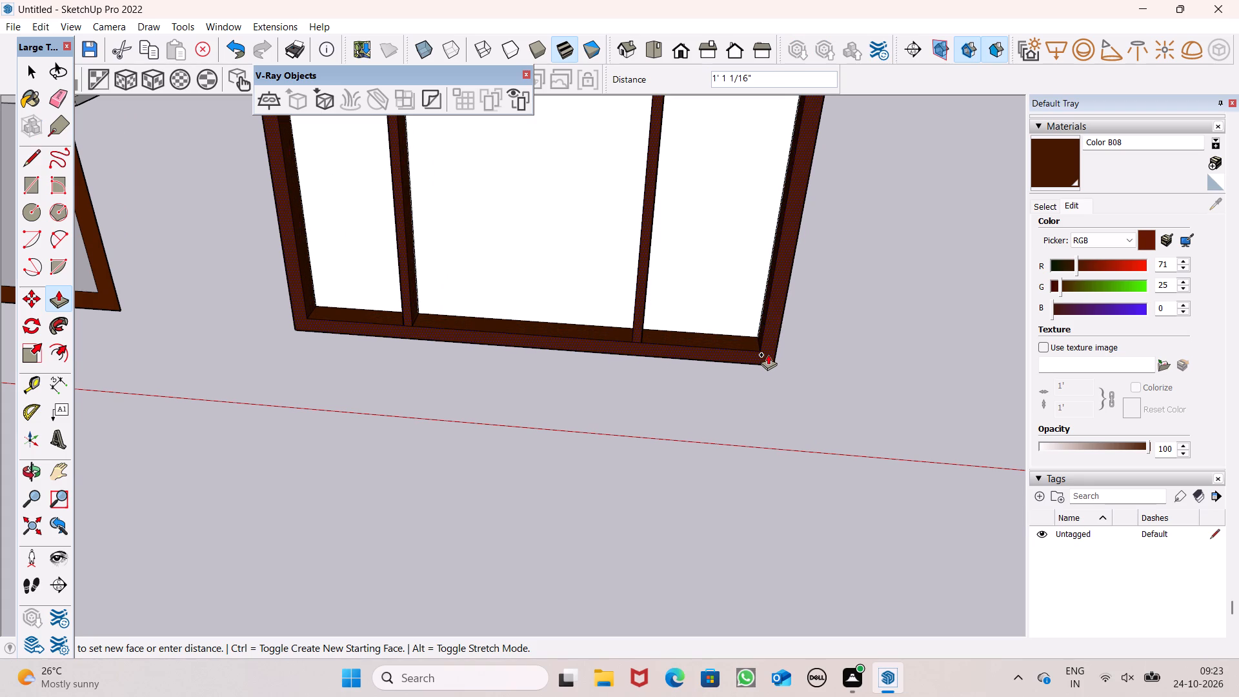
drag(768, 354, 769, 356)
scroll(667, 343, down, 6)
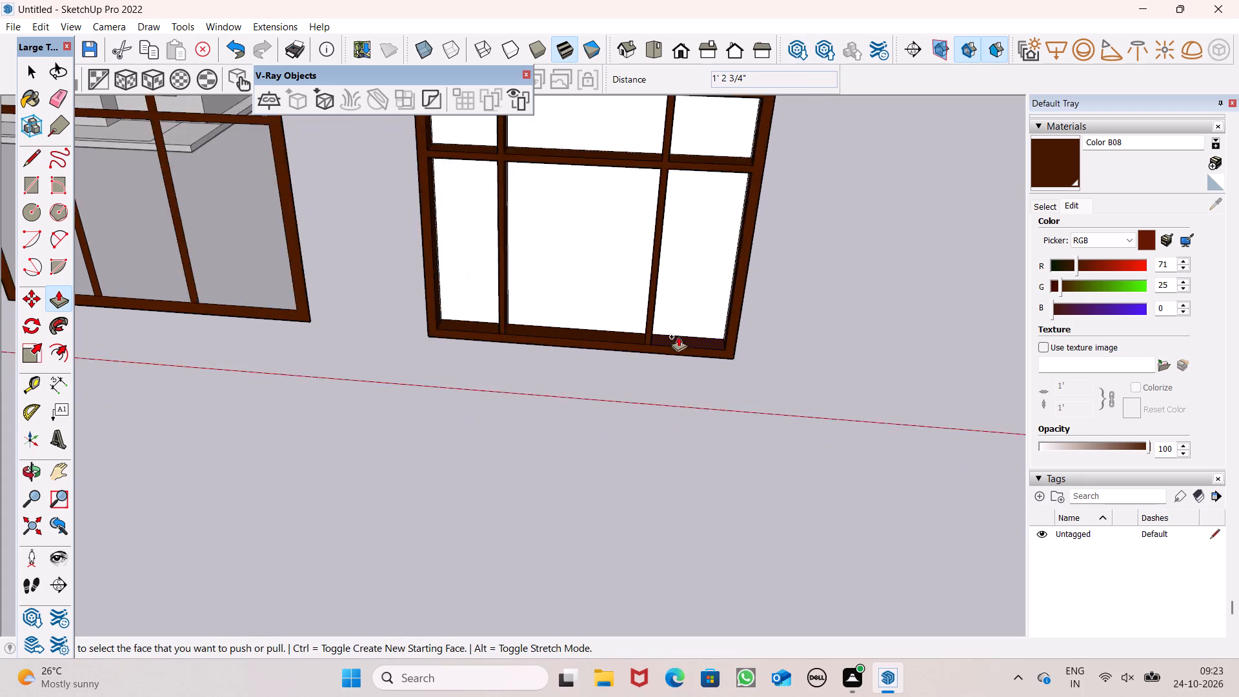
Extrude the frame and mullion face on the second window's rear side outwards 6 1/2".
scroll(695, 320, down, 6)
middle_drag(809, 368, 490, 331)
scroll(587, 259, down, 6)
middle_drag(616, 299, 456, 307)
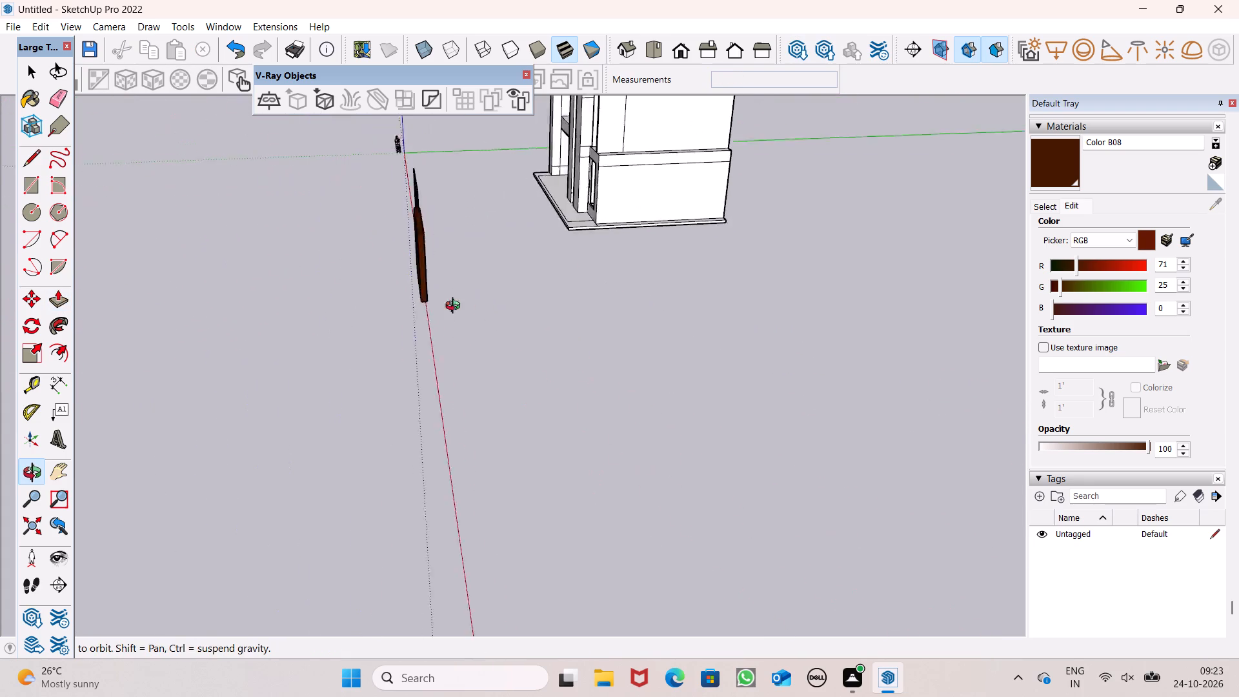
middle_drag(456, 307, 320, 279)
scroll(320, 279, up, 1)
scroll(314, 221, up, 8)
scroll(402, 248, up, 5)
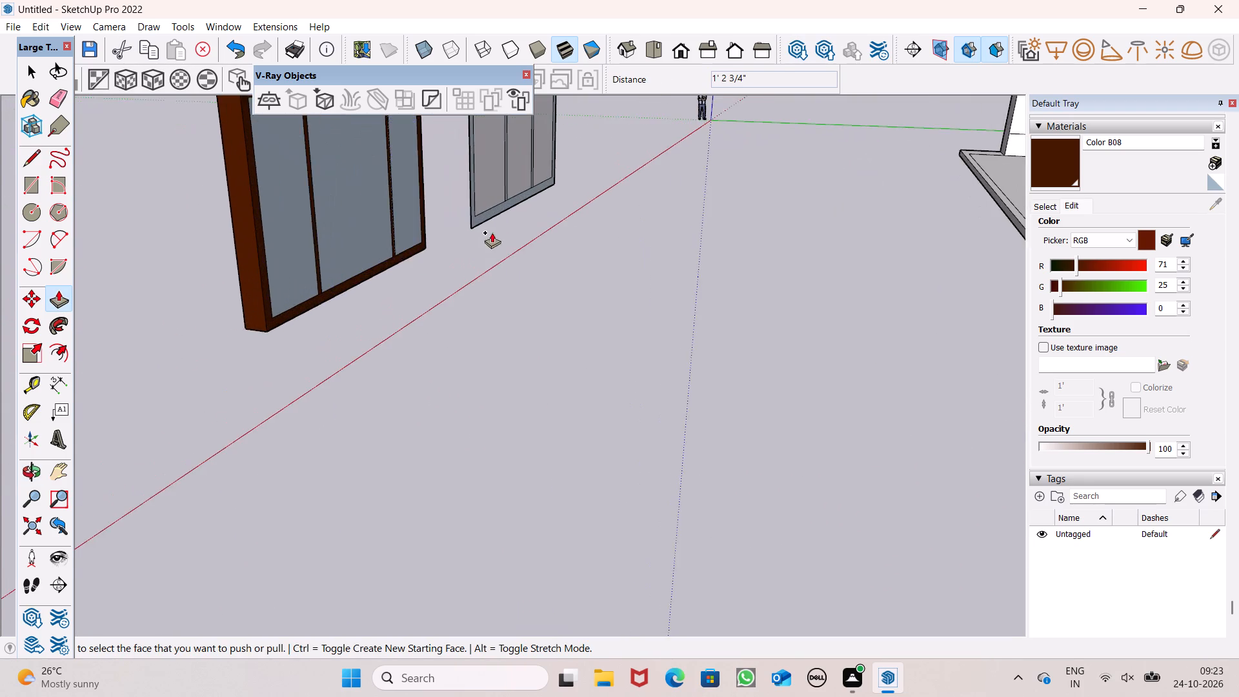
scroll(583, 236, down, 6)
middle_drag(523, 286, 470, 319)
scroll(452, 292, up, 6)
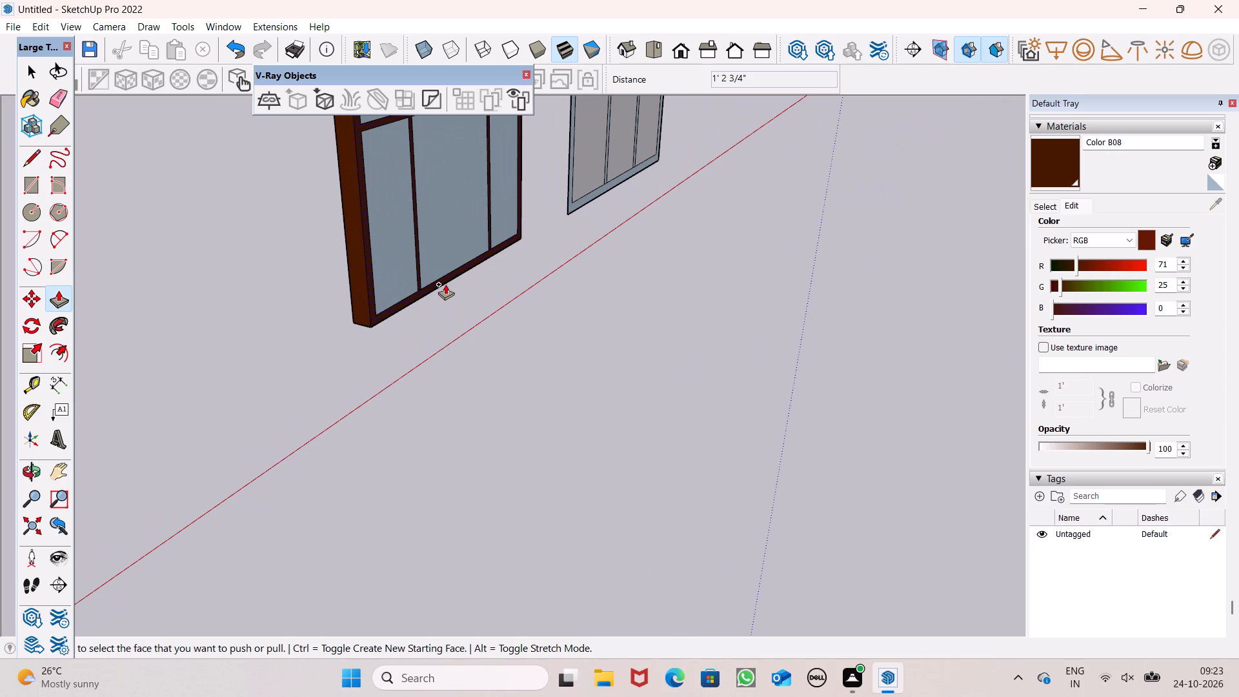
drag(445, 283, 450, 294)
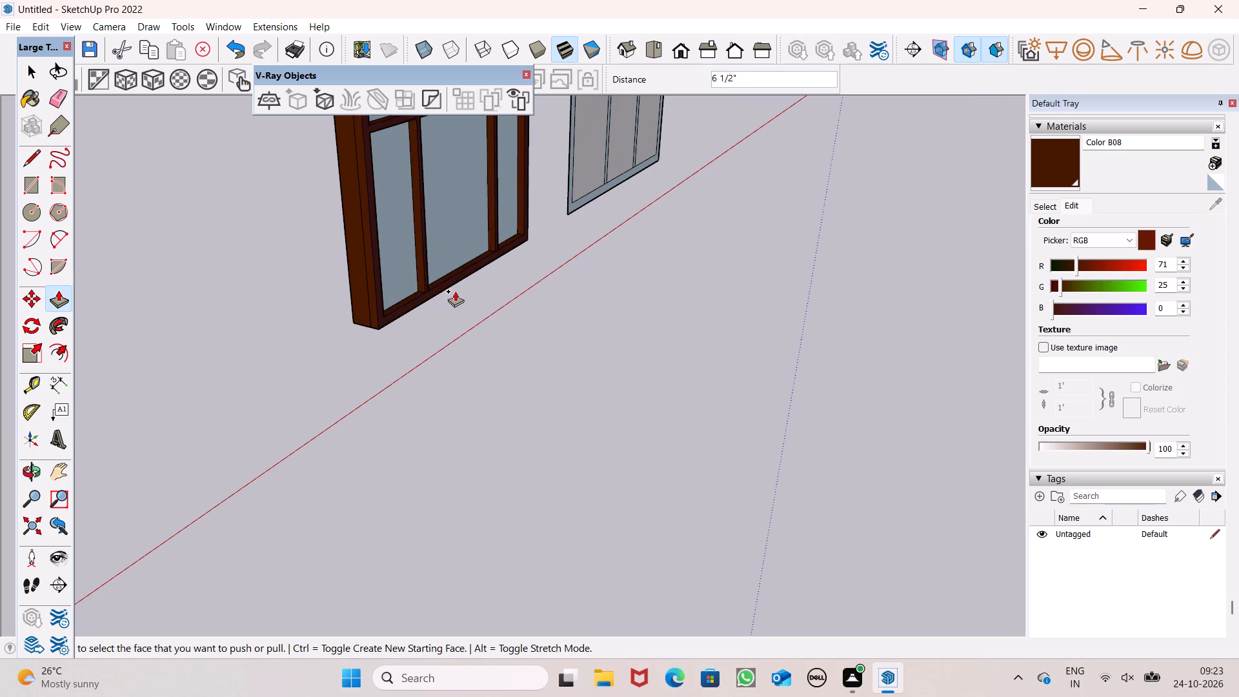
Pull the large lower centre pane on the rear side outwards 6 1/2", flush with the frame's rear face.
drag(451, 256, 457, 288)
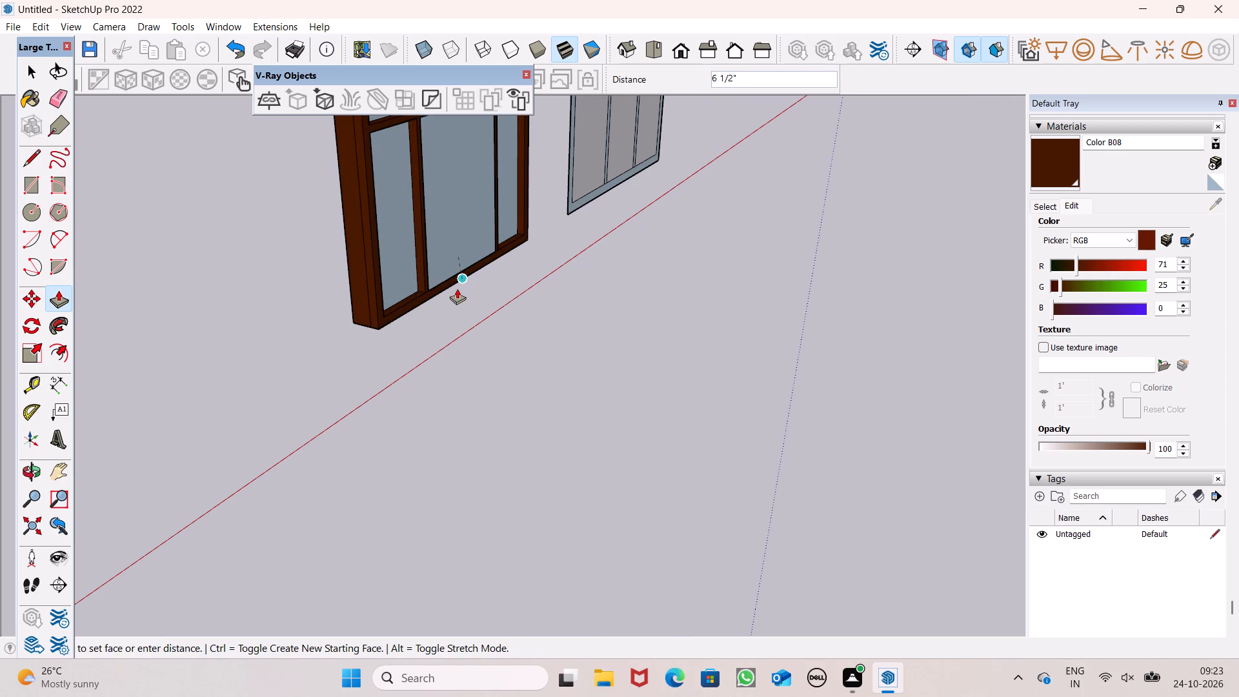
drag(457, 288, 457, 283)
scroll(530, 319, down, 7)
middle_drag(554, 354, 889, 336)
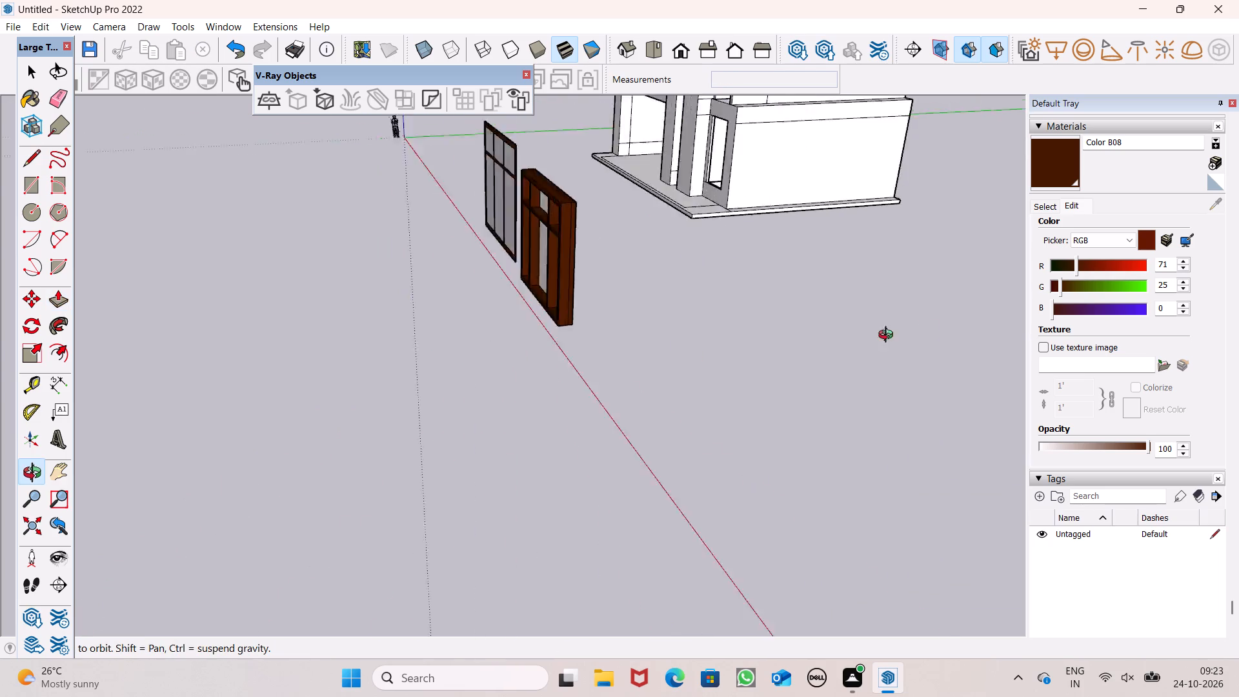
middle_drag(889, 336, 1097, 288)
middle_drag(447, 285, 678, 275)
scroll(358, 256, down, 4)
key(space)
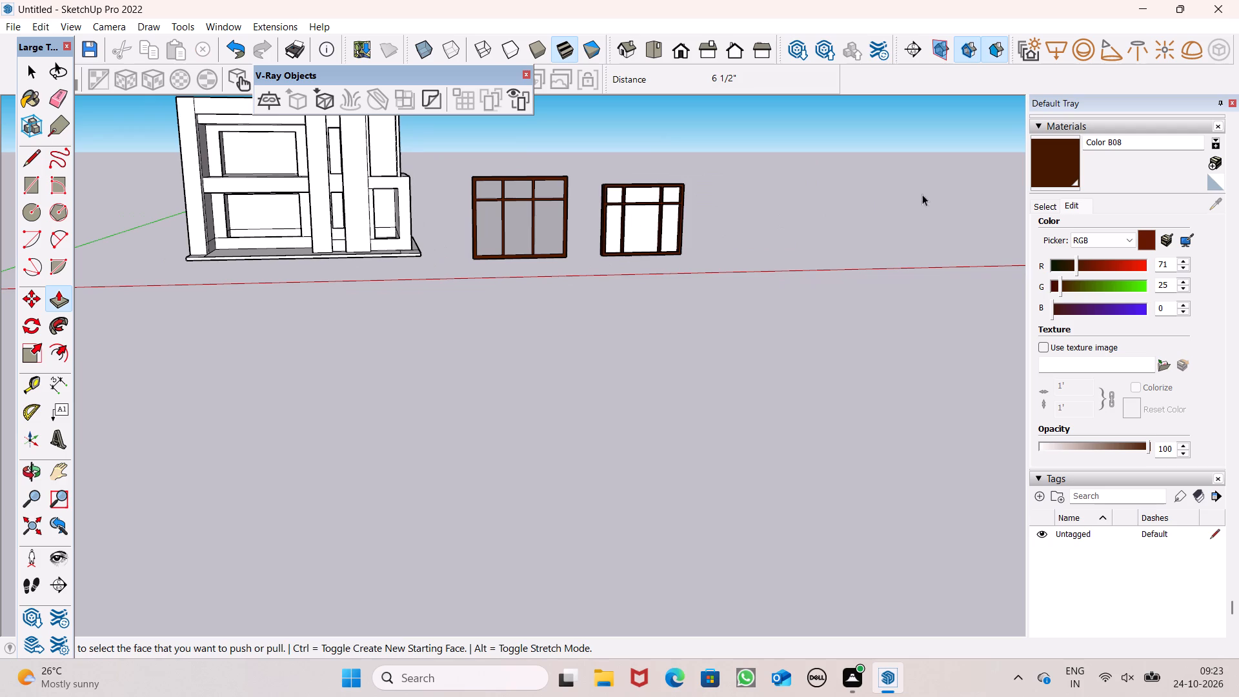
Pull the large lower centre pane forward on the window's front side, towards the front of the frame.
scroll(640, 227, up, 7)
scroll(561, 252, down, 3)
scroll(626, 281, up, 1)
middle_drag(629, 281, 627, 523)
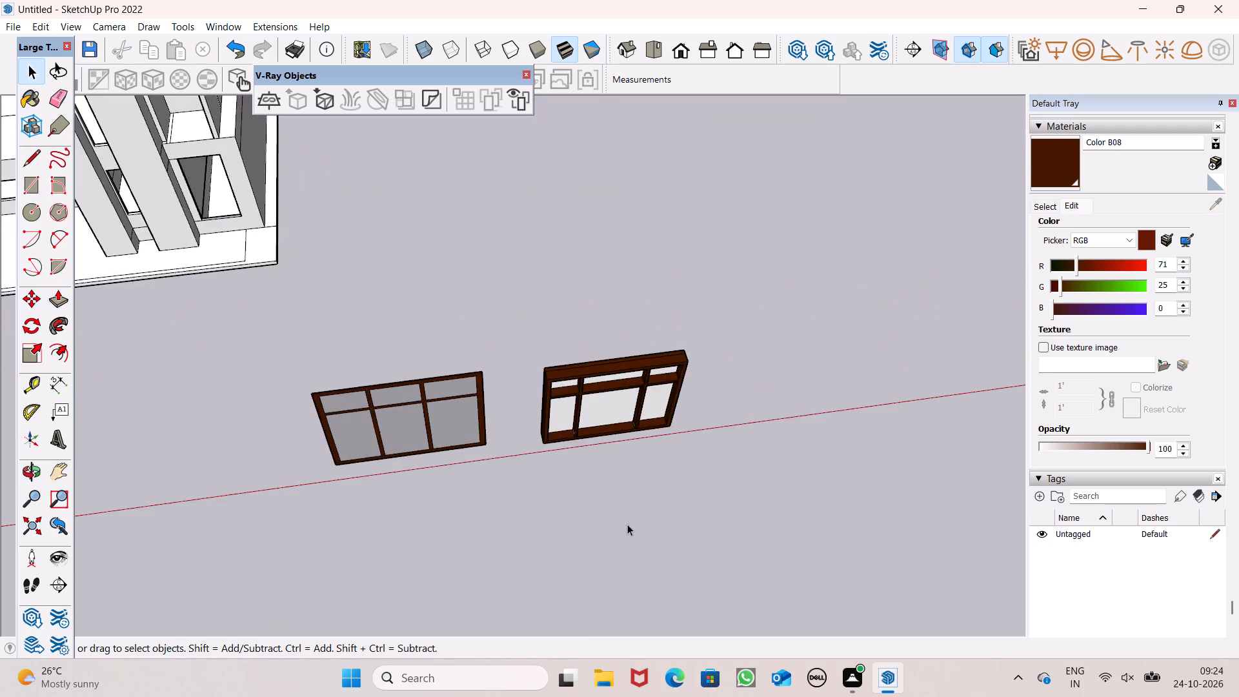
scroll(627, 522, up, 8)
scroll(570, 345, up, 6)
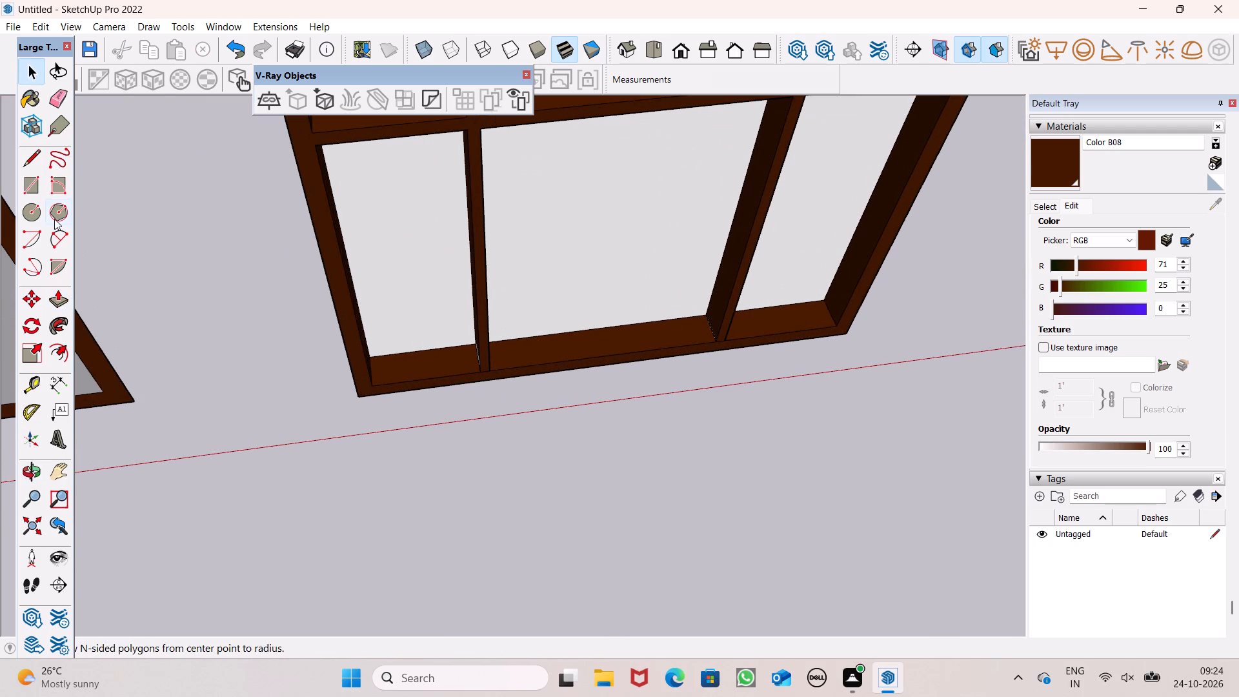
click(53, 309)
scroll(541, 319, up, 4)
drag(531, 316, 539, 339)
scroll(549, 336, down, 6)
middle_drag(584, 385, 520, 247)
scroll(541, 304, up, 1)
key(space)
Offset the outline of the large lower centre pane inward to form a narrow border on its front face.
scroll(496, 324, down, 4)
middle_drag(594, 339, 547, 107)
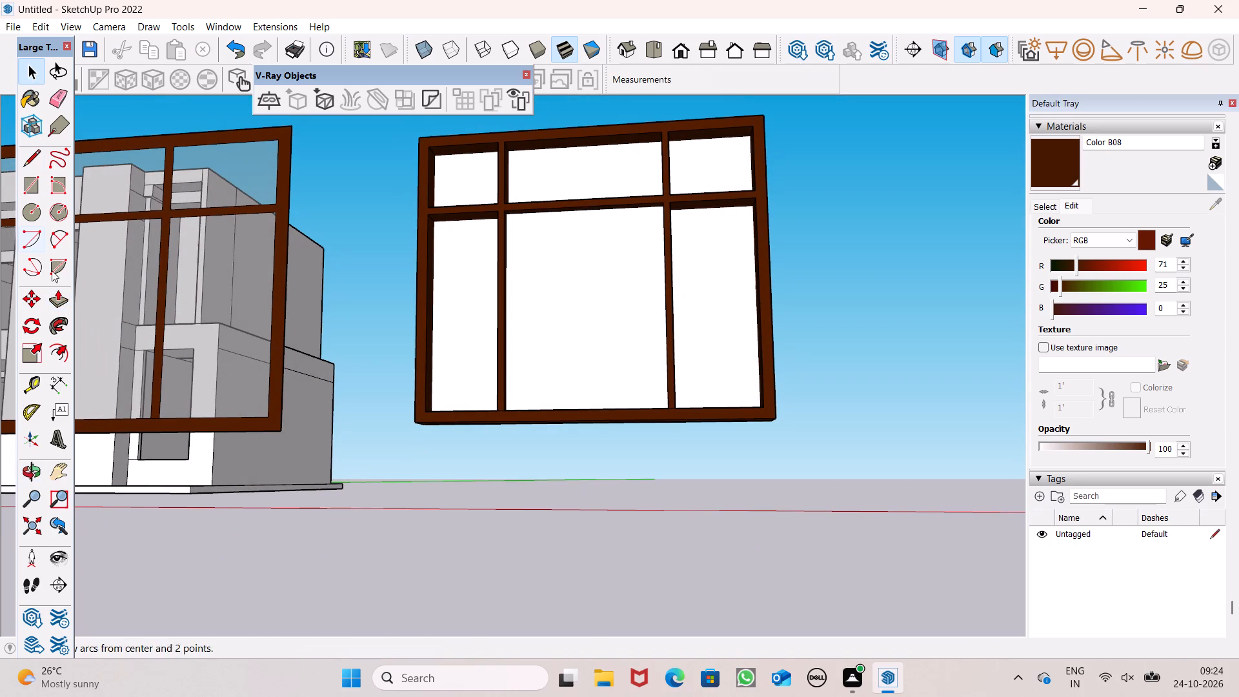
click(66, 352)
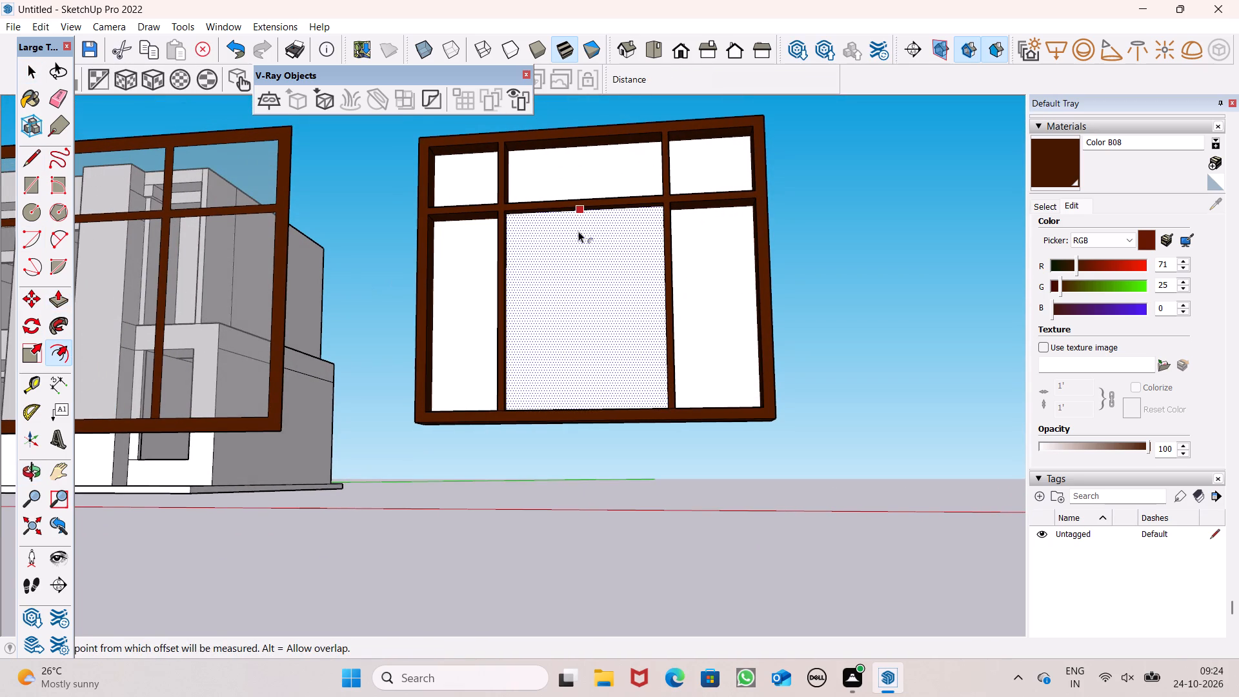
drag(578, 231, 578, 228)
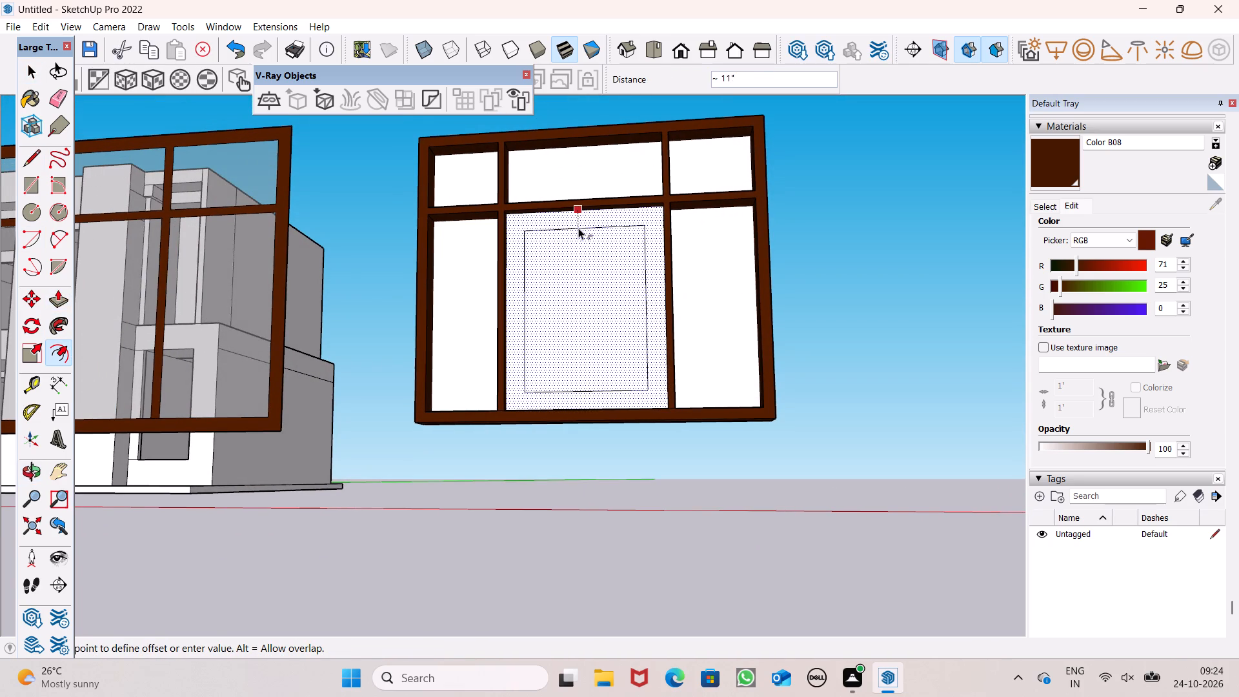
drag(578, 228, 577, 217)
Draw a vertical strip about 2 9/16" wide and 9' 6 11/16" high from the offset outline's top-edge midpoint to its bottom edge.
scroll(581, 228, down, 3)
middle_drag(594, 271, 644, 316)
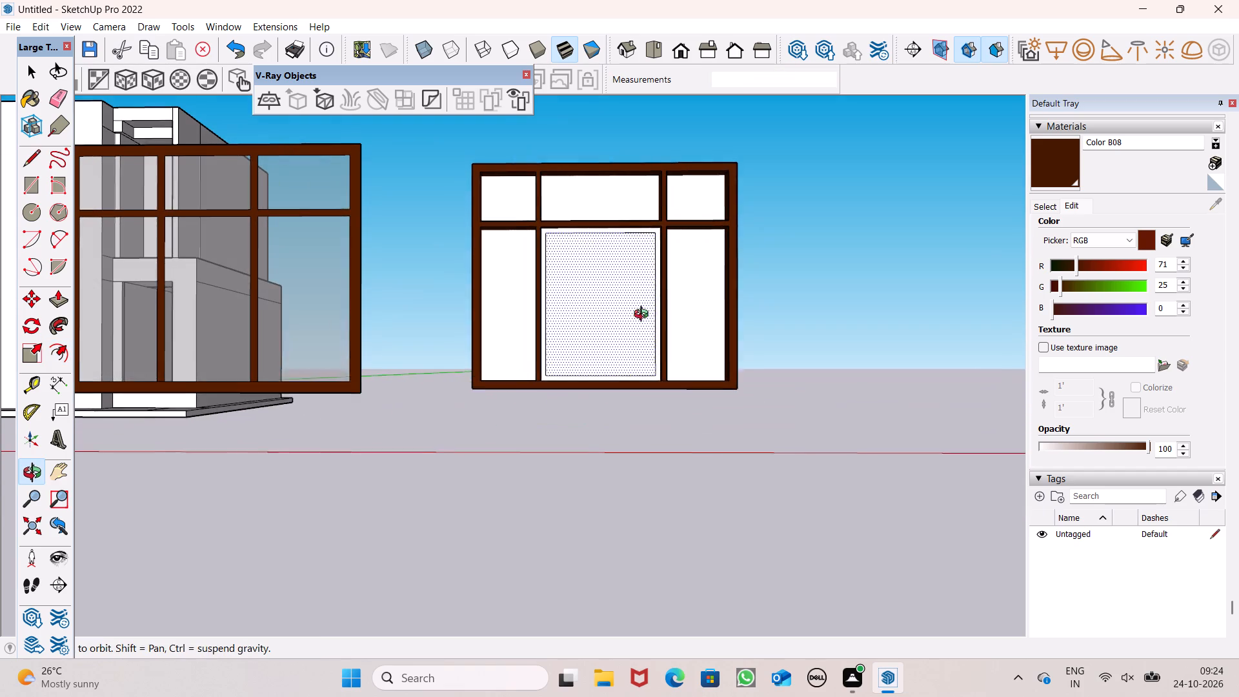
middle_drag(644, 316, 644, 316)
middle_drag(665, 329, 676, 368)
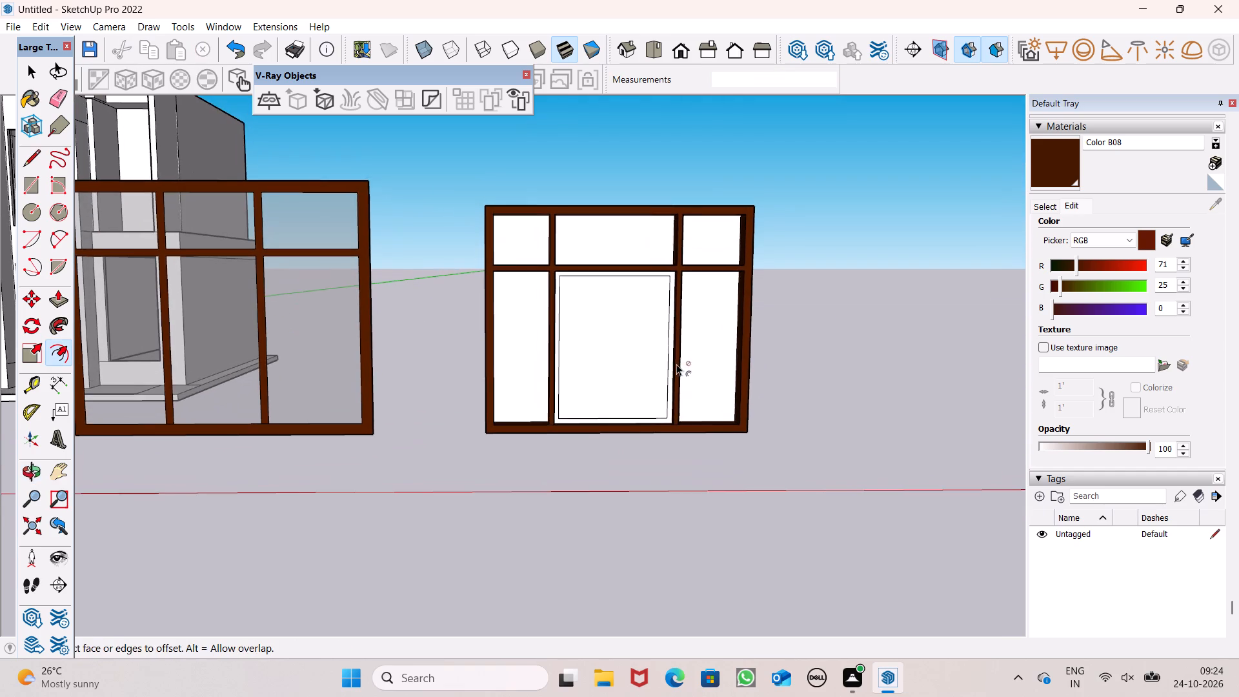
scroll(665, 289, up, 5)
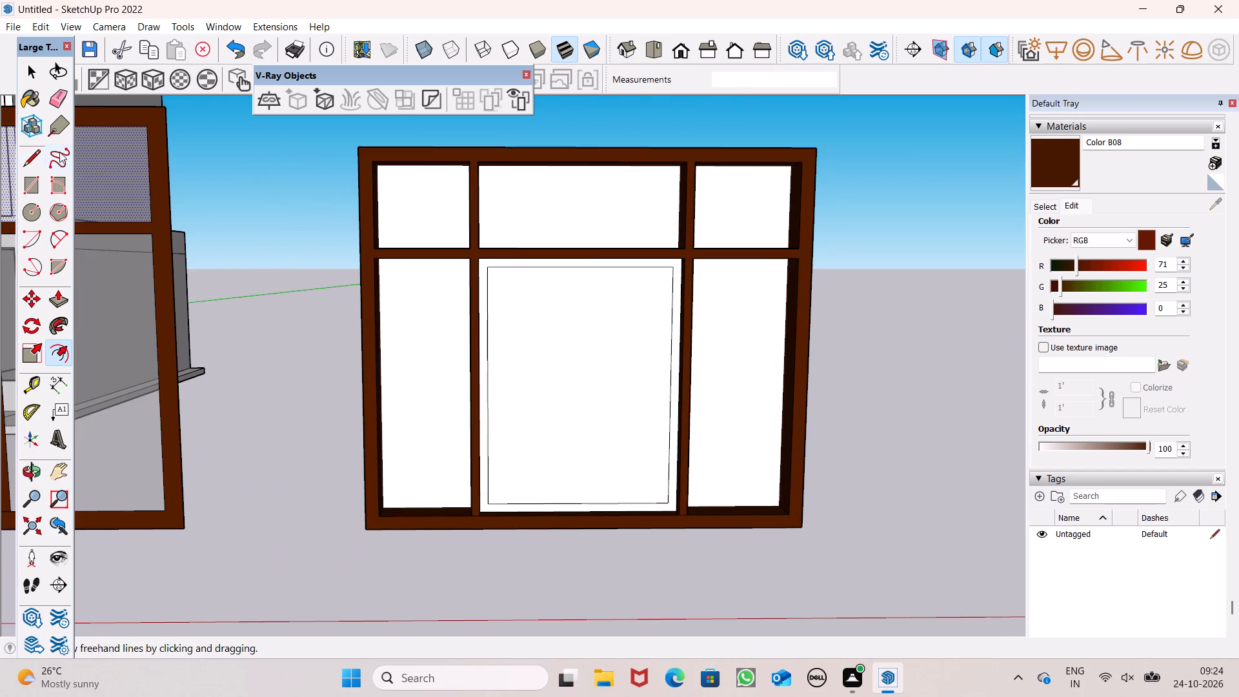
click(37, 187)
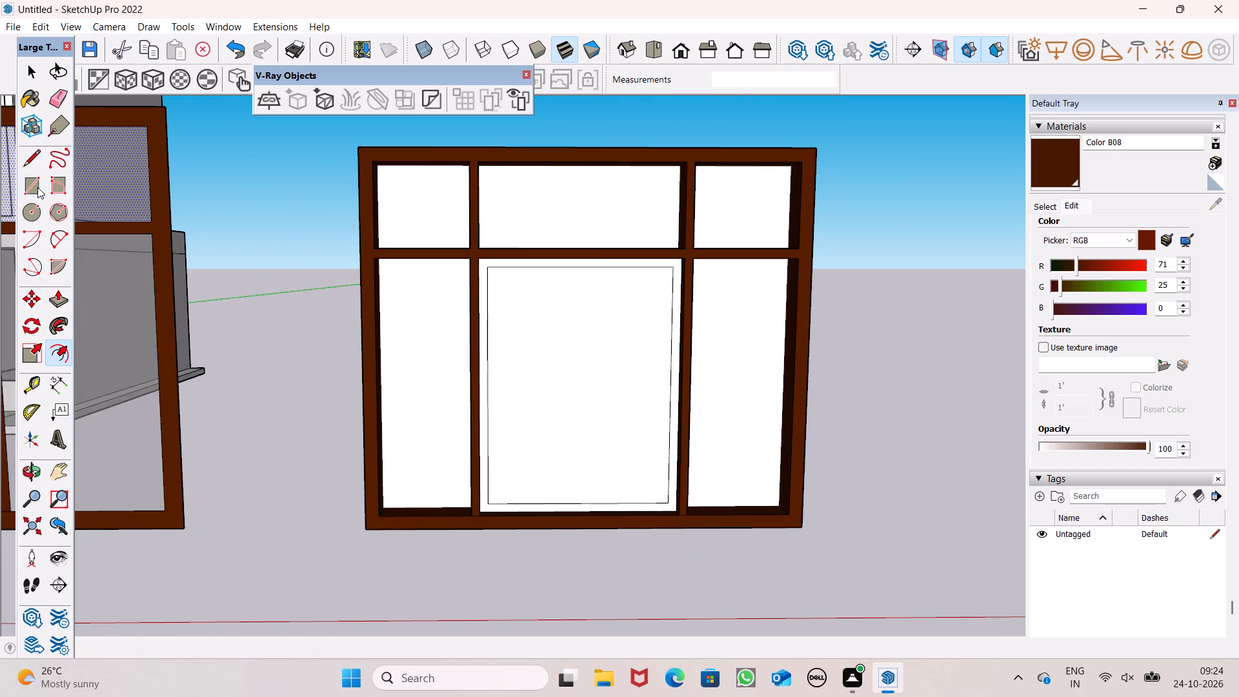
click(572, 266)
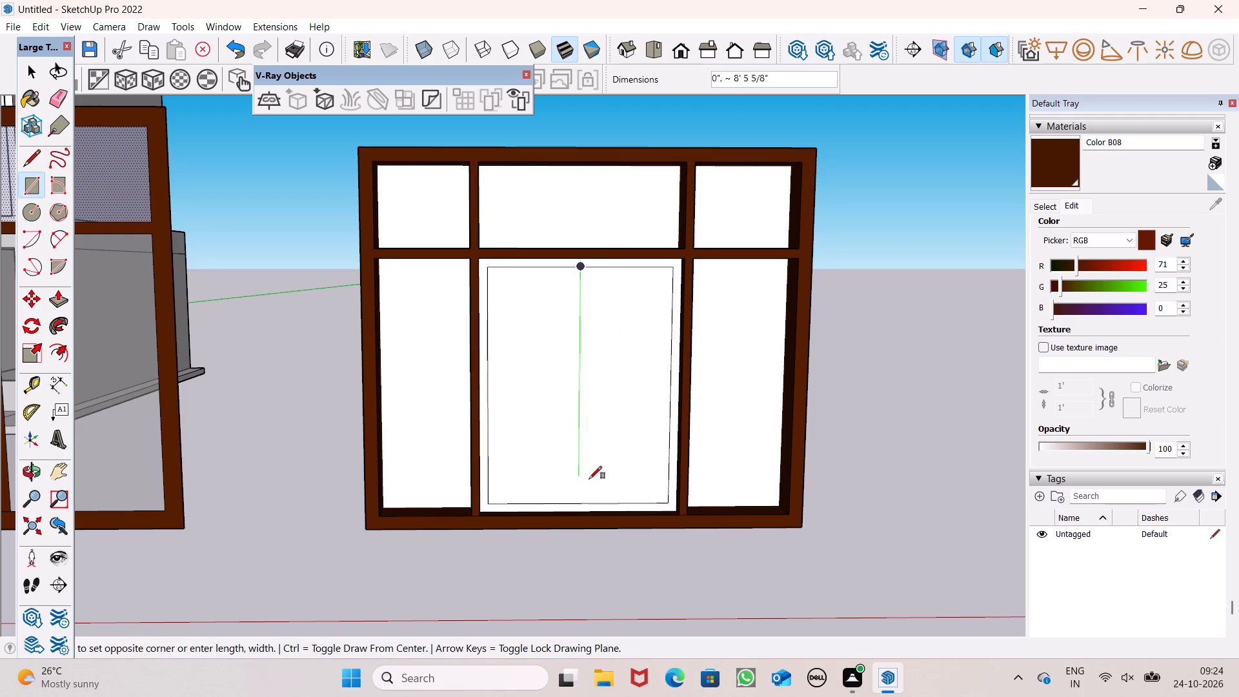
scroll(577, 507, up, 6)
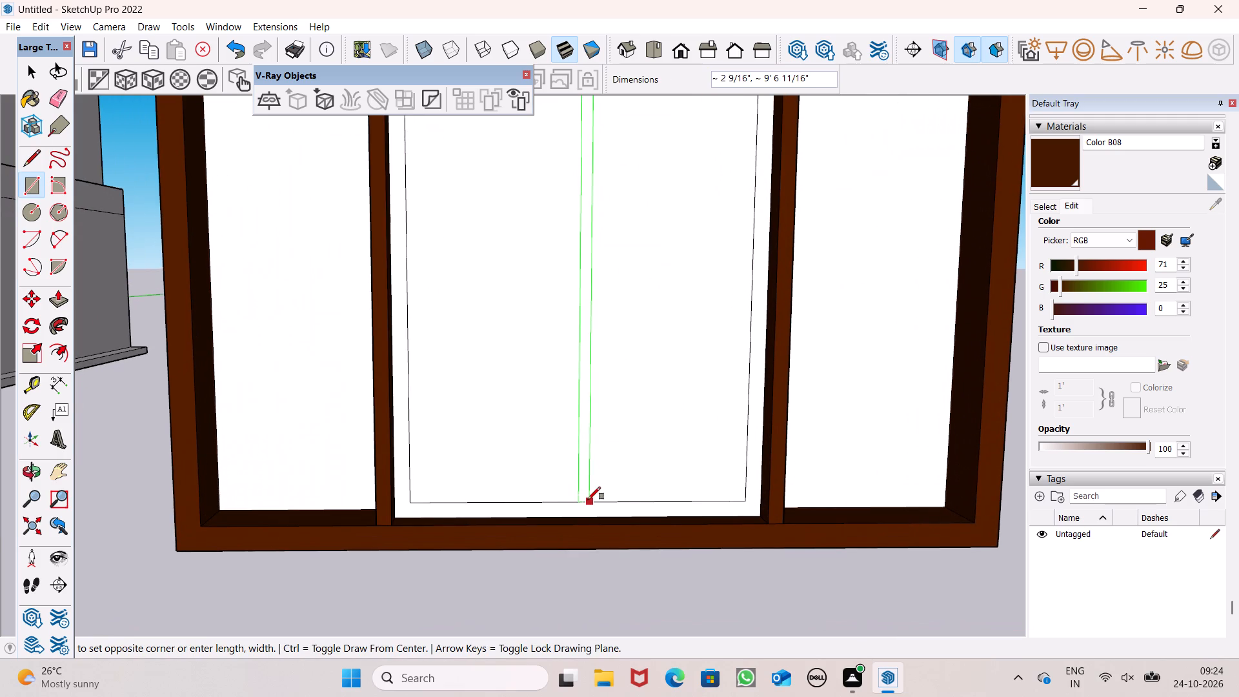
click(589, 501)
scroll(621, 432, down, 6)
key(space)
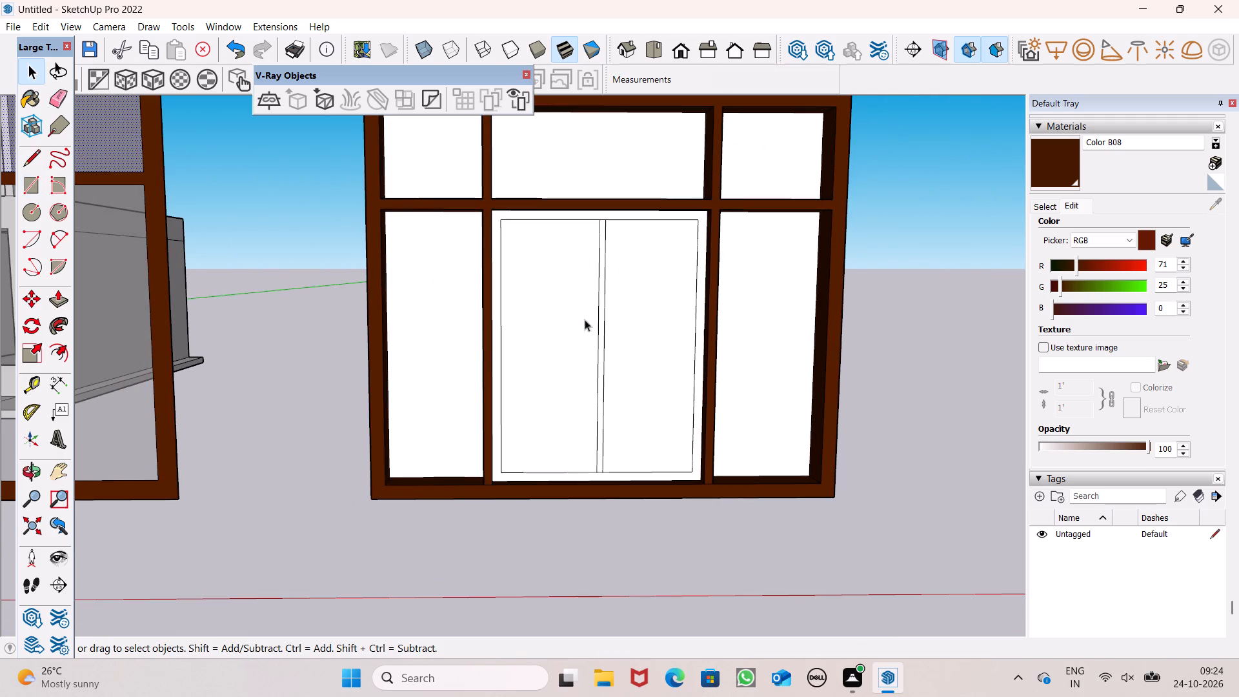
Move the vertical strip sideways so it sits centred between the two sides of the centre pane's inner outline.
scroll(594, 294, up, 5)
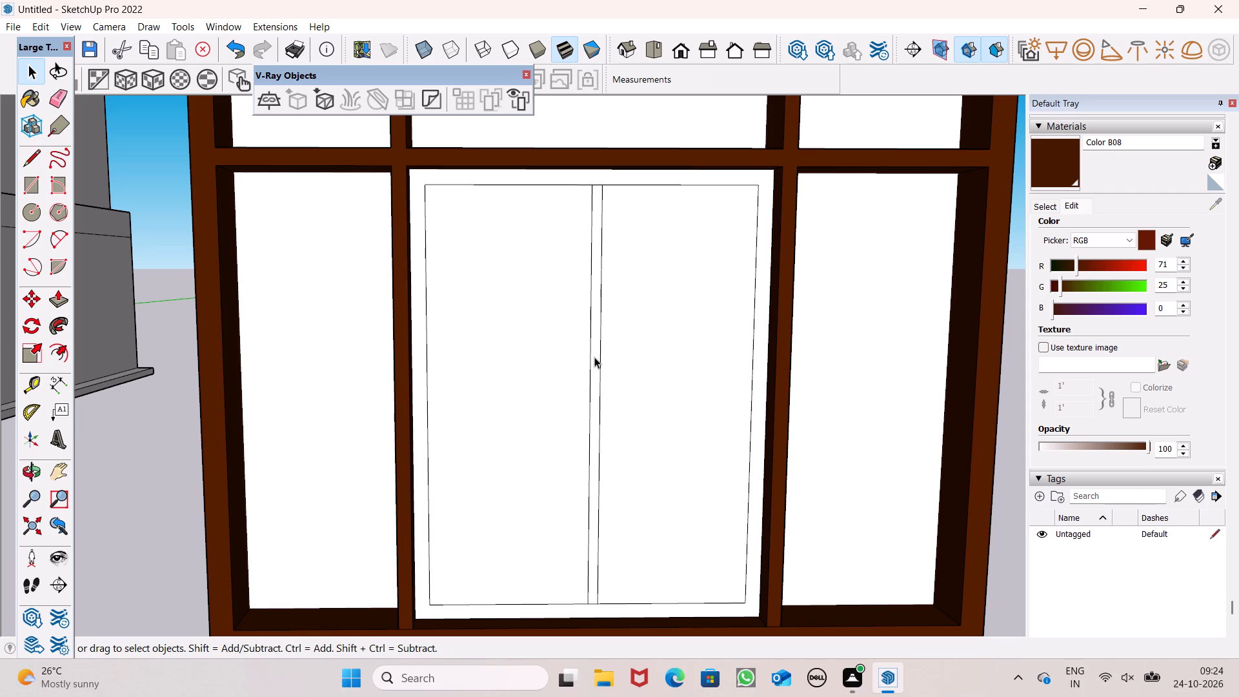
double_click(594, 357)
key(m)
key(Return)
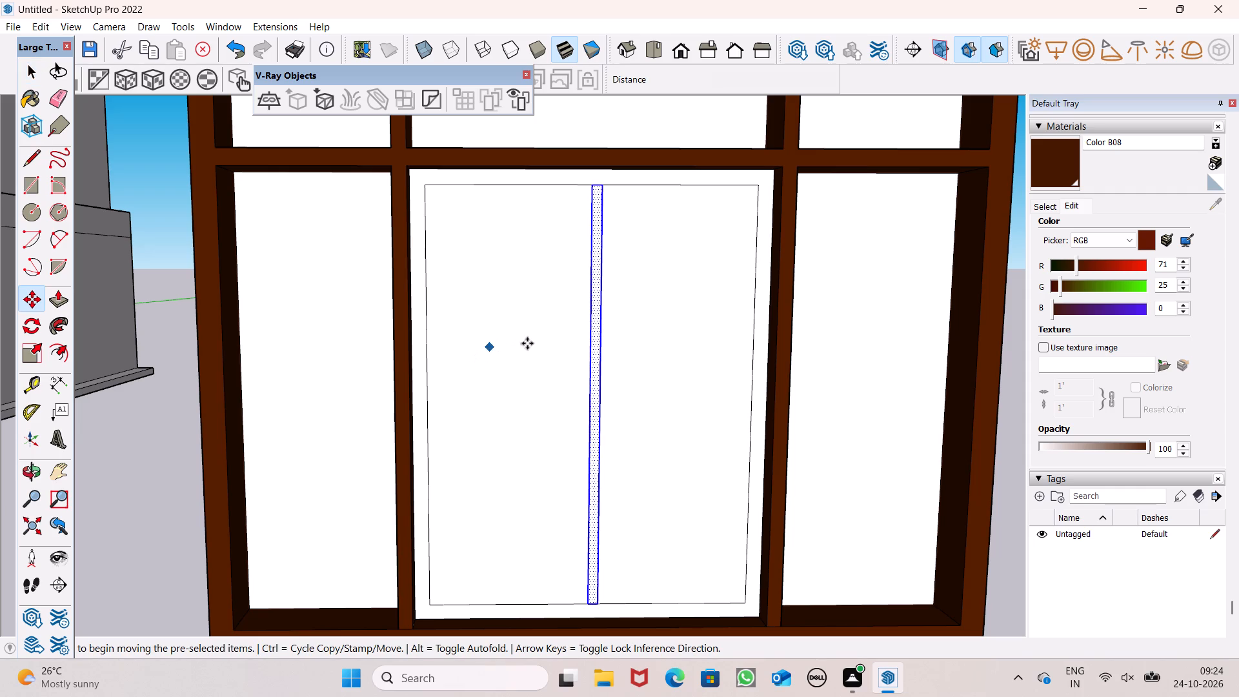
drag(590, 374, 580, 378)
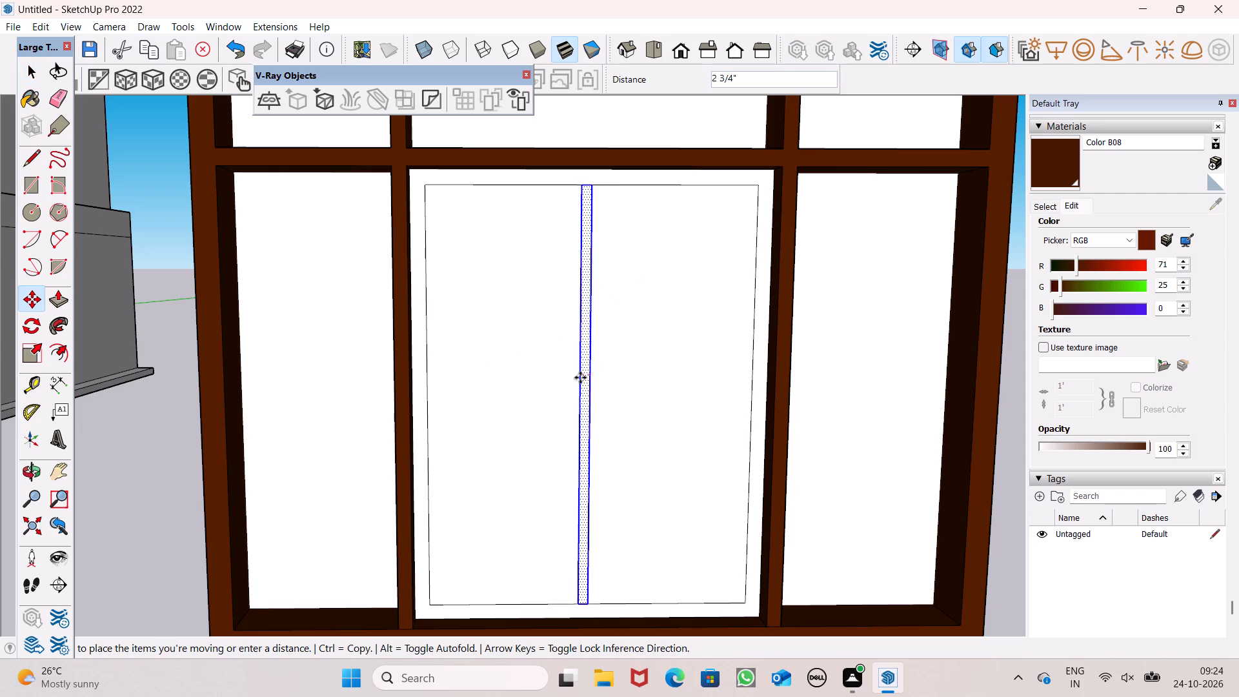
drag(580, 378, 583, 376)
scroll(575, 337, down, 6)
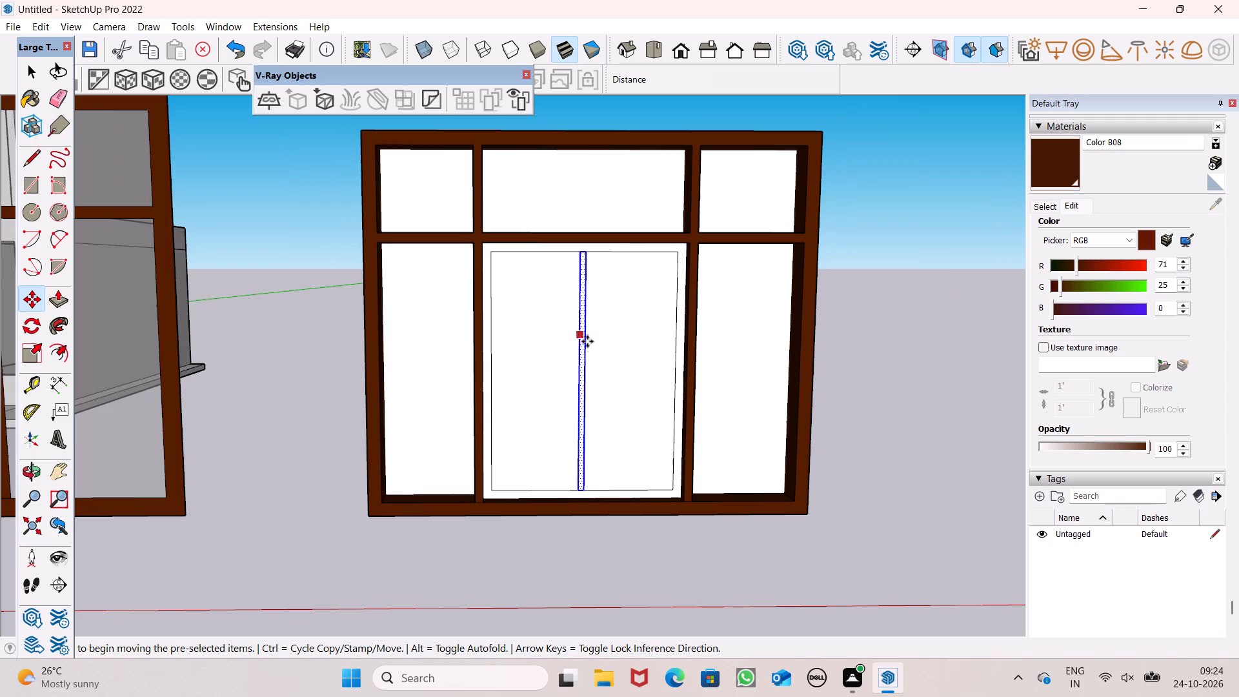
middle_drag(643, 383, 618, 363)
scroll(592, 370, up, 2)
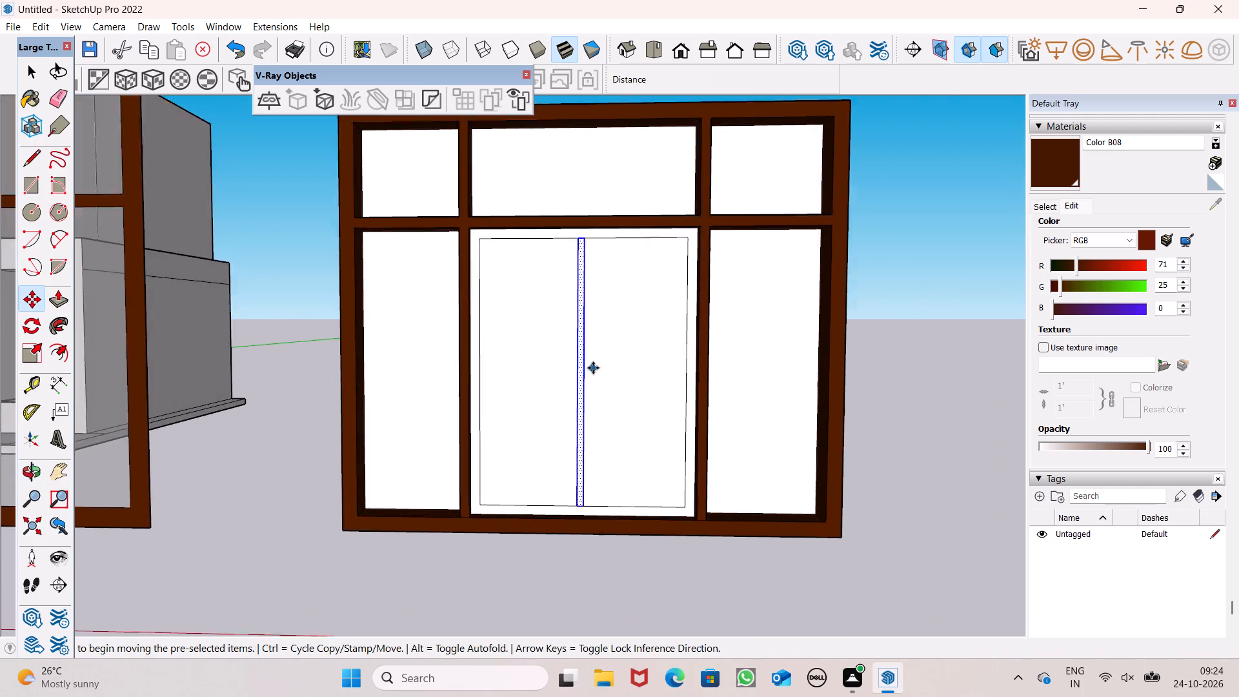
scroll(593, 368, up, 2)
click(580, 378)
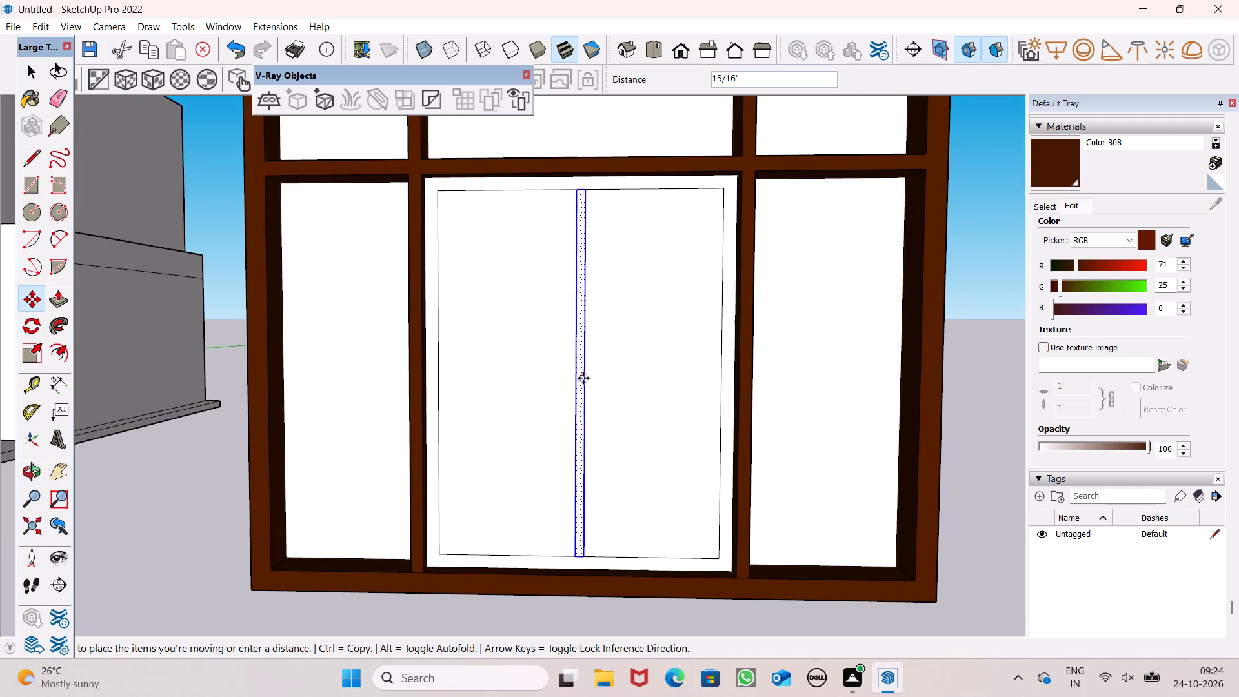
scroll(562, 321, down, 3)
key(space)
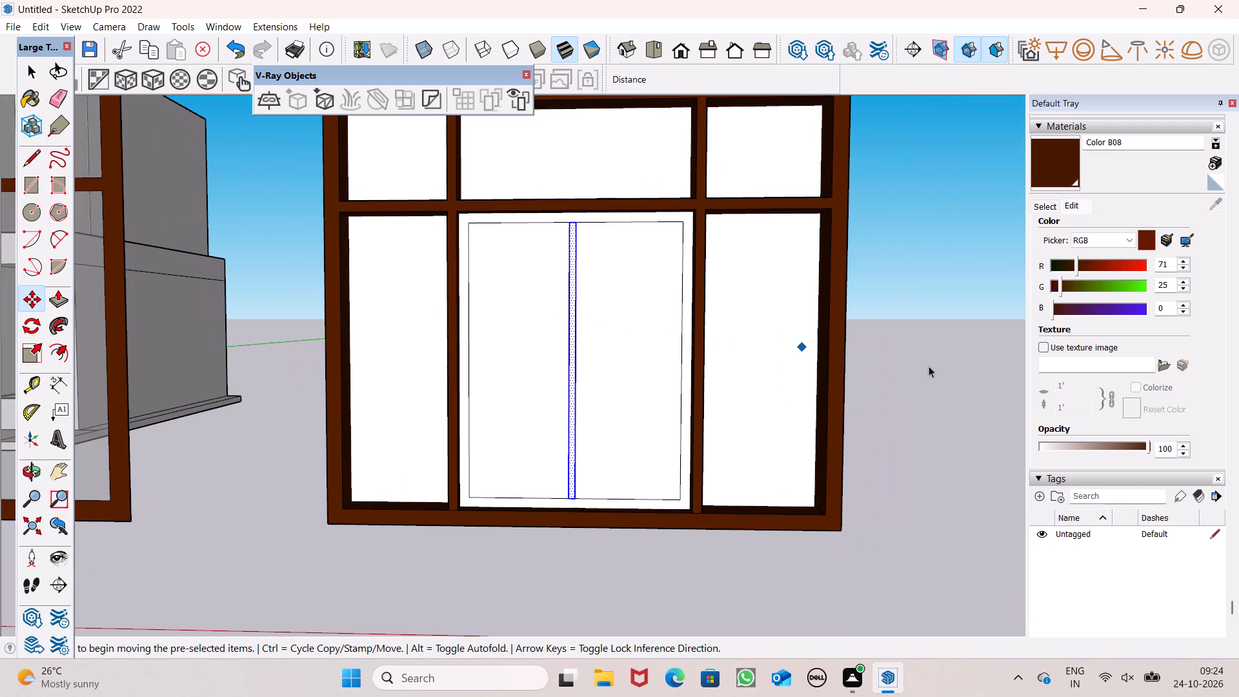
Paint the centred vertical strip of the lower centre pane with the brown Color B08.
click(929, 366)
scroll(638, 287, down, 3)
middle_drag(640, 308, 657, 350)
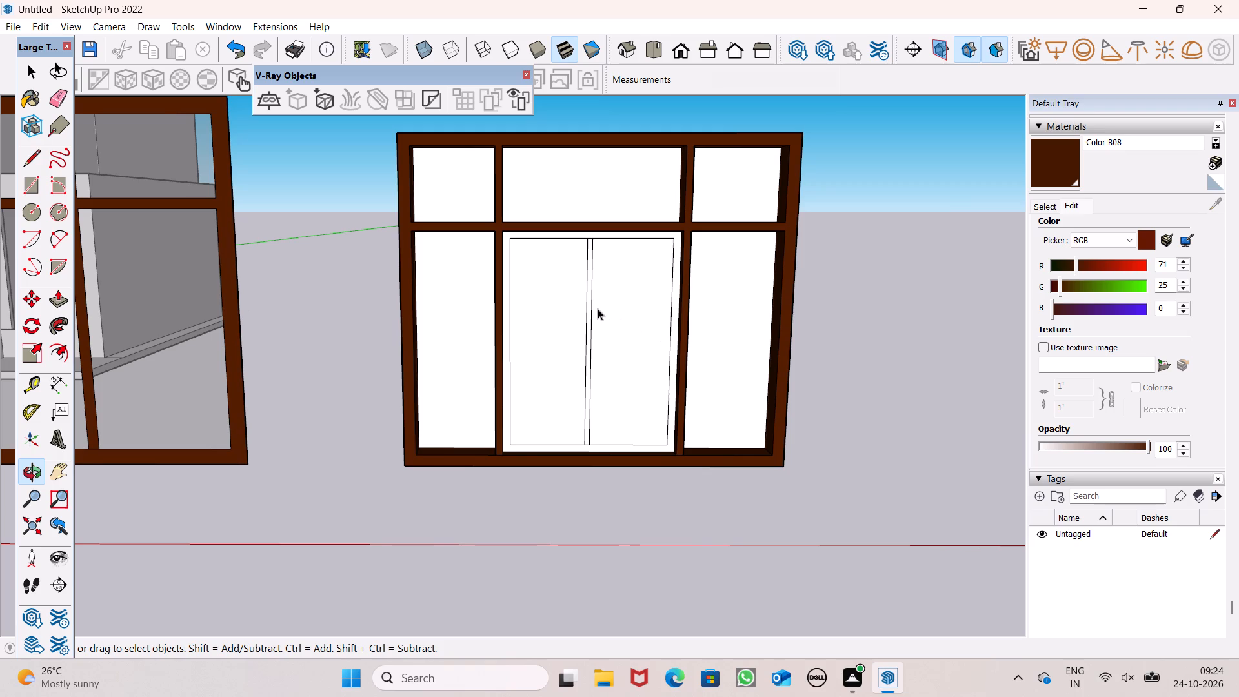
click(1050, 162)
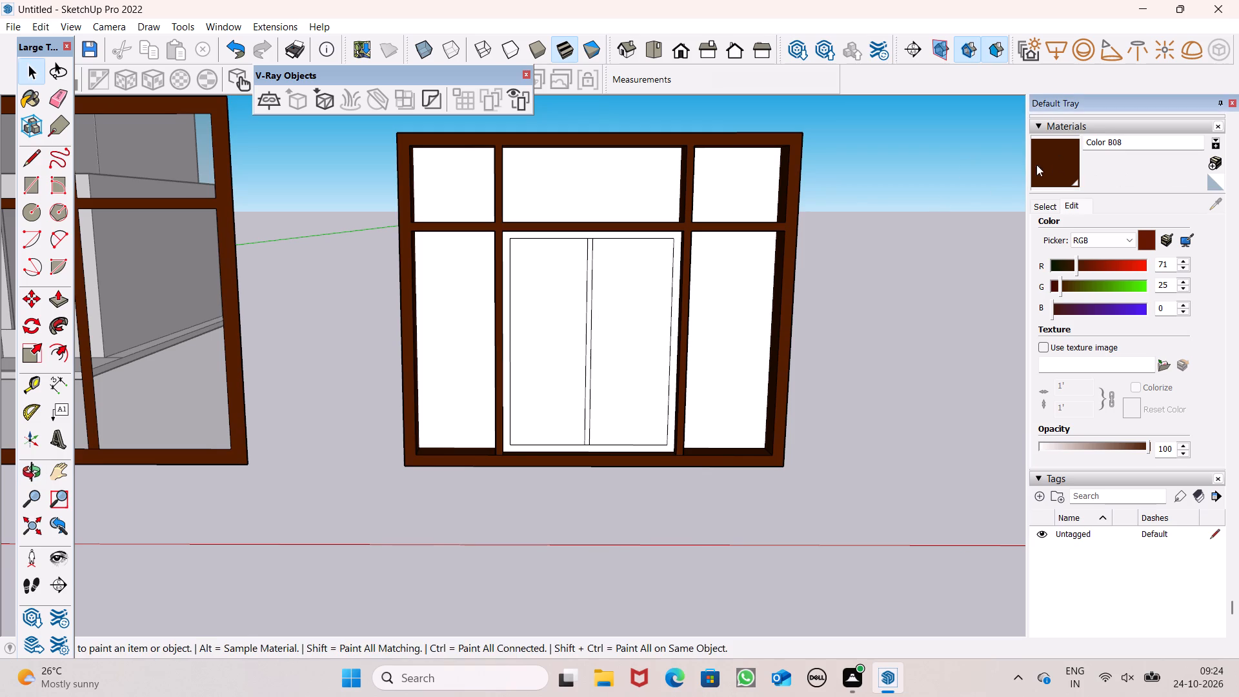
middle_drag(481, 358, 600, 498)
scroll(567, 419, up, 7)
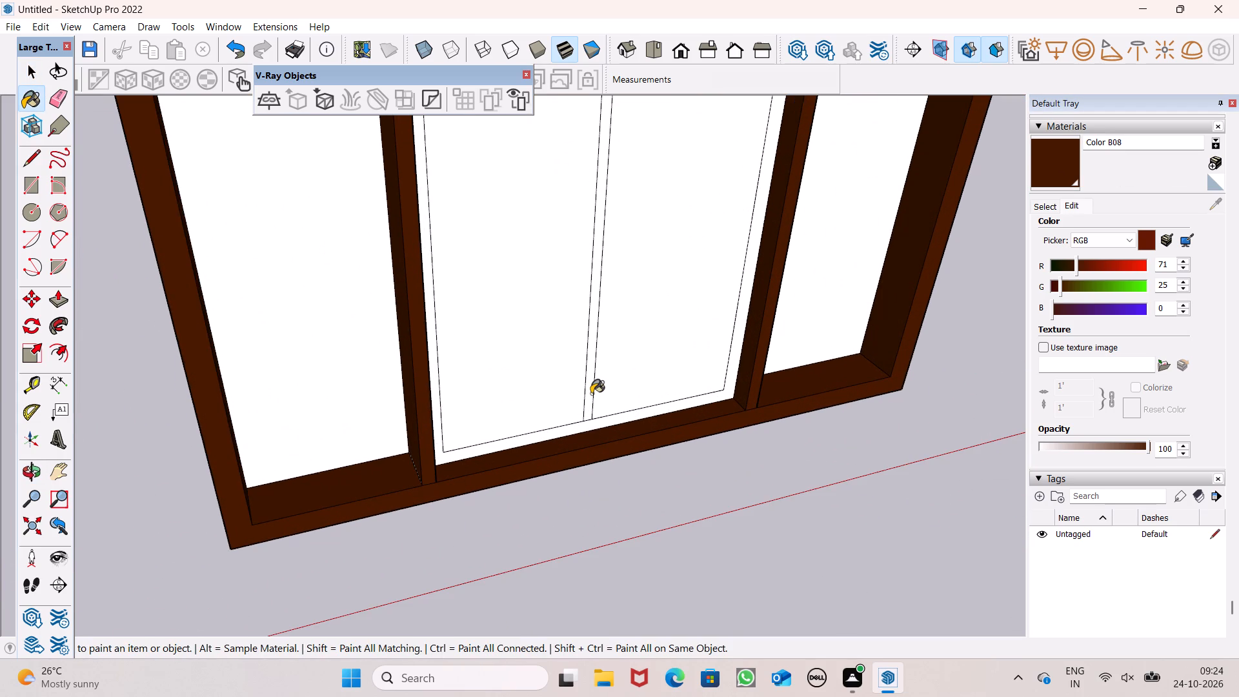
click(588, 392)
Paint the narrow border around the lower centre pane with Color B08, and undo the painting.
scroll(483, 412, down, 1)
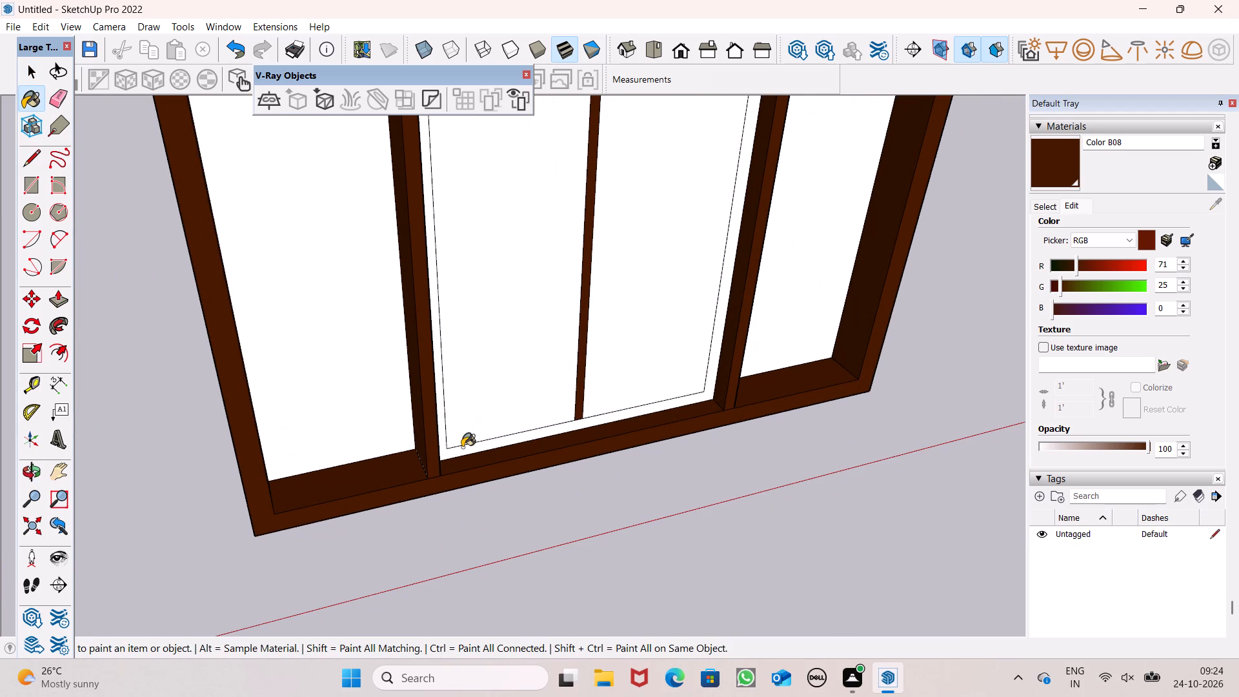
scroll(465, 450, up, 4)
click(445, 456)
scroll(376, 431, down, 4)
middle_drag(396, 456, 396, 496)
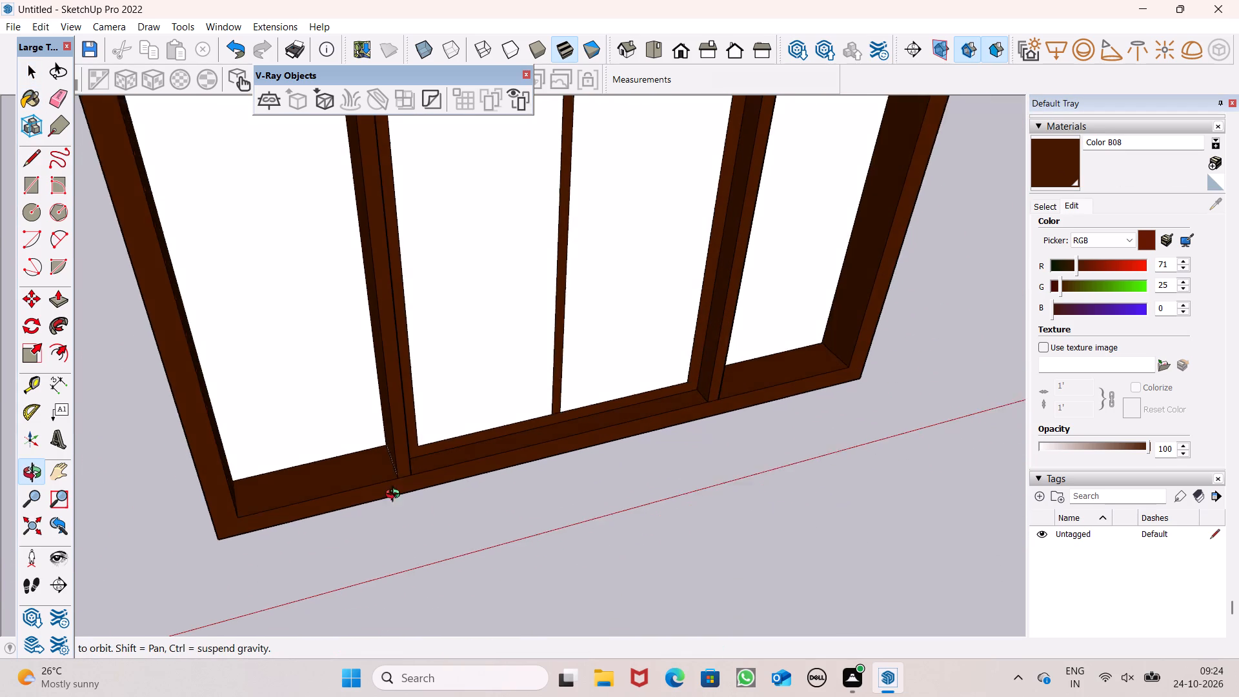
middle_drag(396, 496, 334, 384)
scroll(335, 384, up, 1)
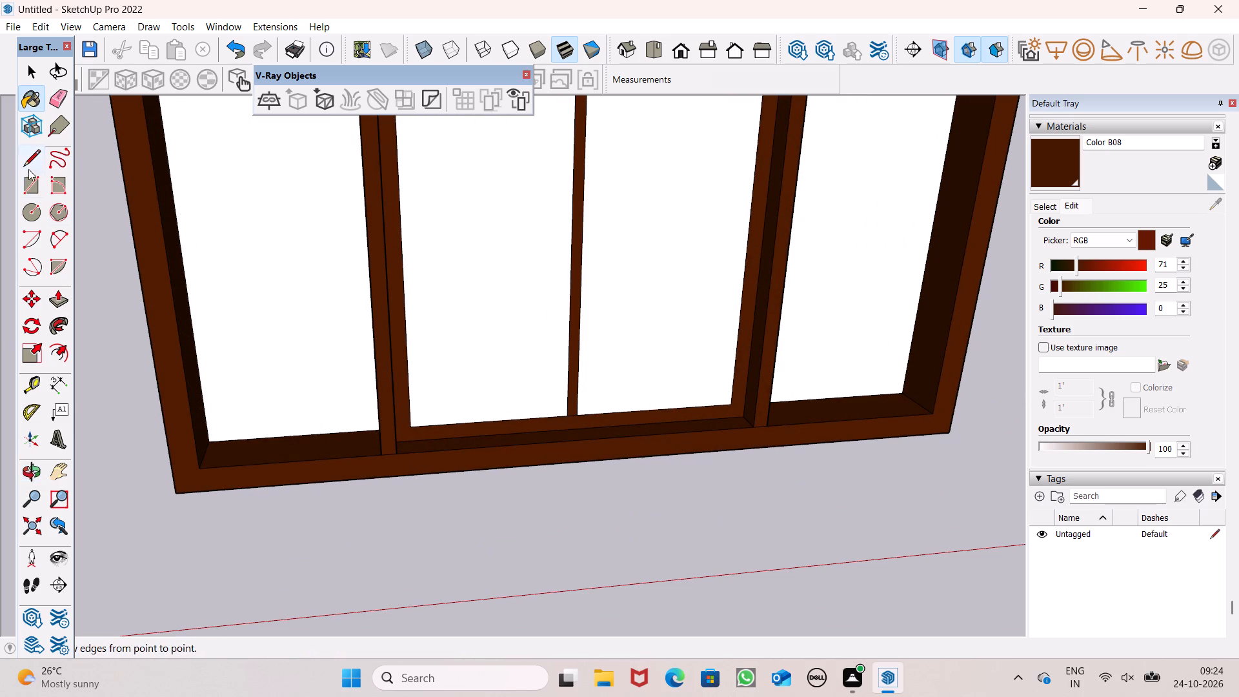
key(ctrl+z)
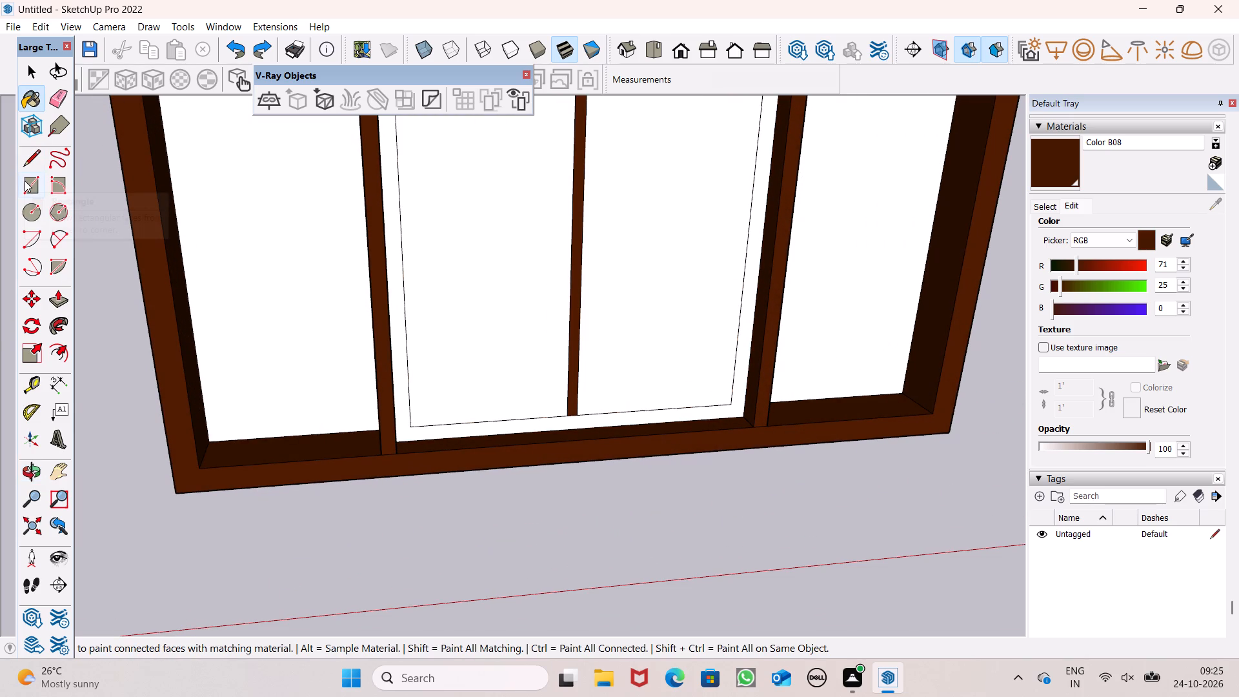
Pull the vertical strip forward from the centre pane's face, undoing the extra pull made after it.
click(67, 306)
scroll(706, 488, down, 1)
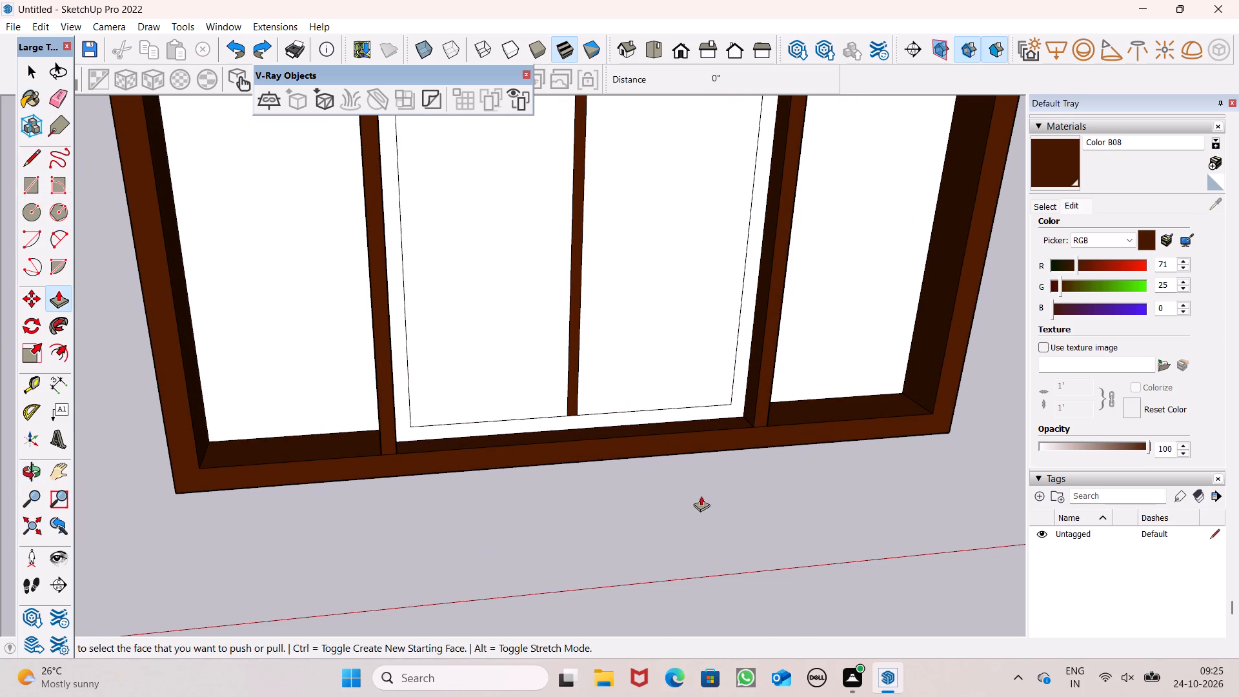
middle_drag(701, 494, 742, 631)
scroll(556, 443, up, 7)
drag(617, 385, 618, 389)
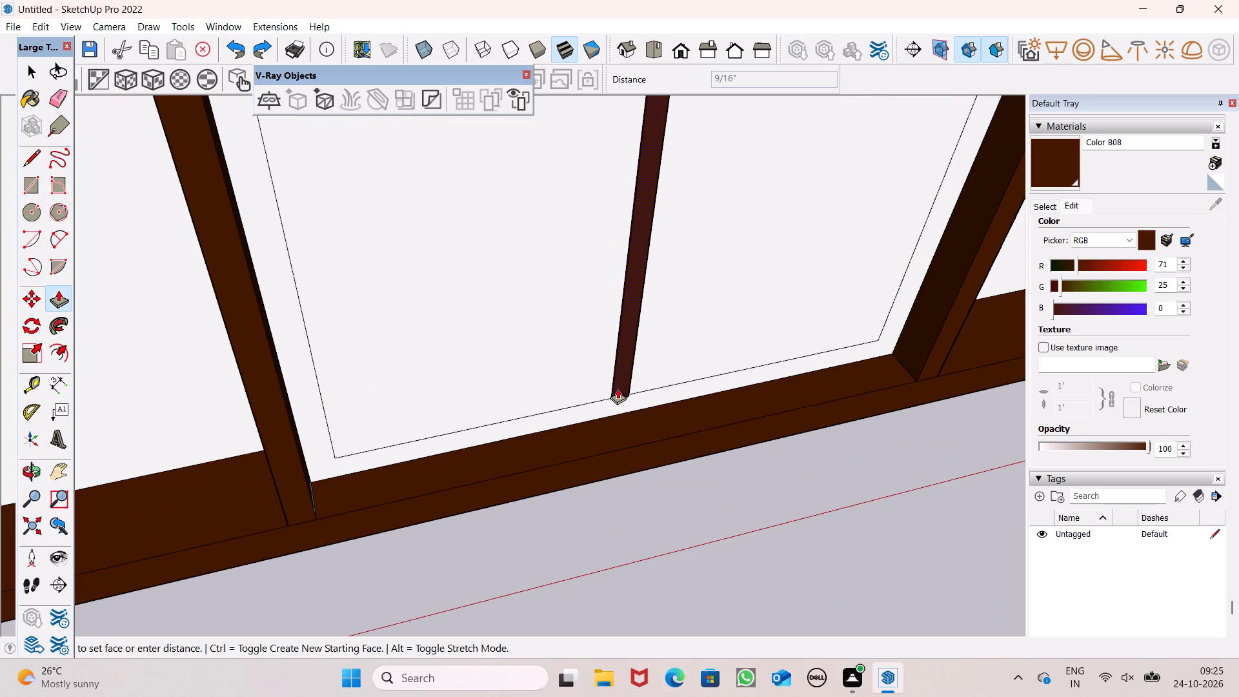
drag(618, 389, 619, 394)
drag(586, 415, 591, 425)
key(ctrl+z)
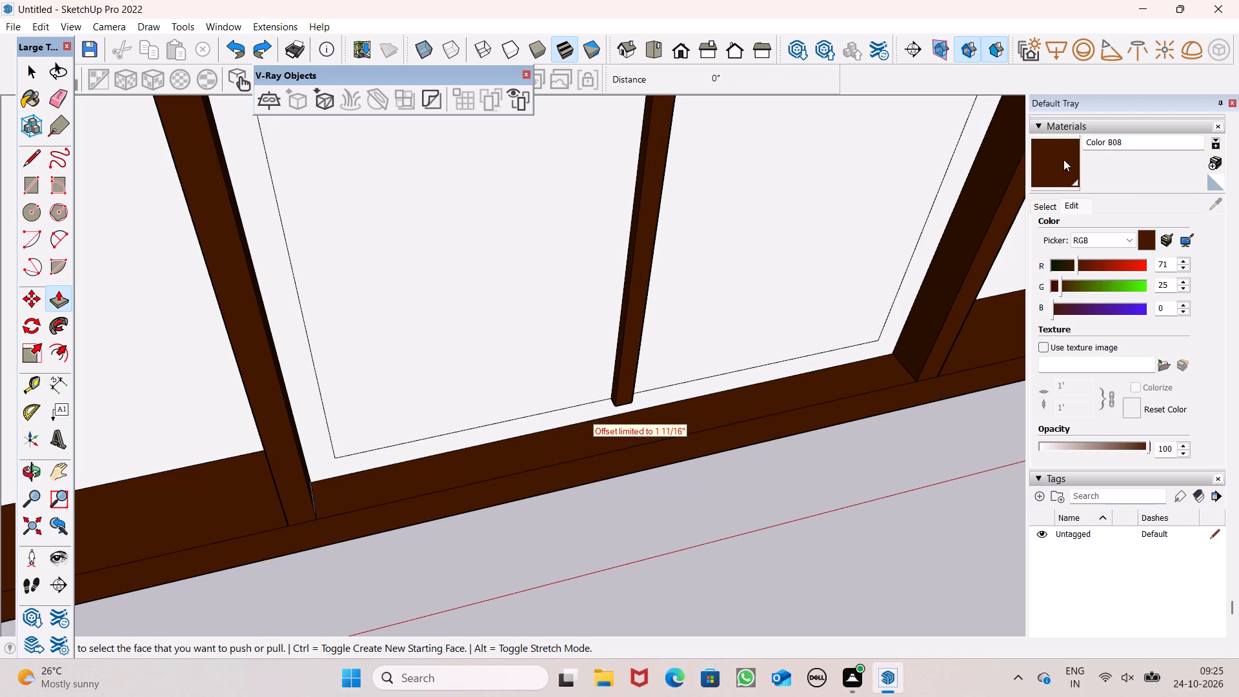
Paint the narrow border around the lower centre pane with Color B08.
ctrl+click(1063, 159)
ctrl+click(710, 387)
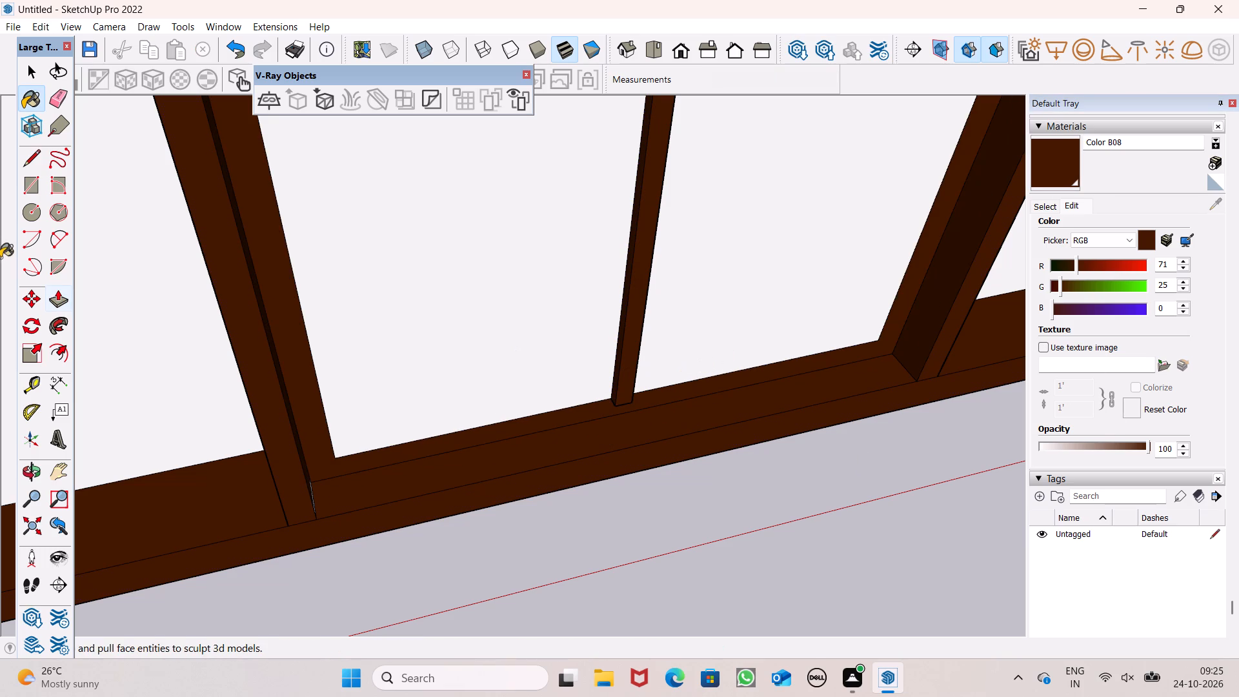
Pull the centre pane's border forward about 1 11/16", level with the front face of the vertical strip.
ctrl+click(54, 306)
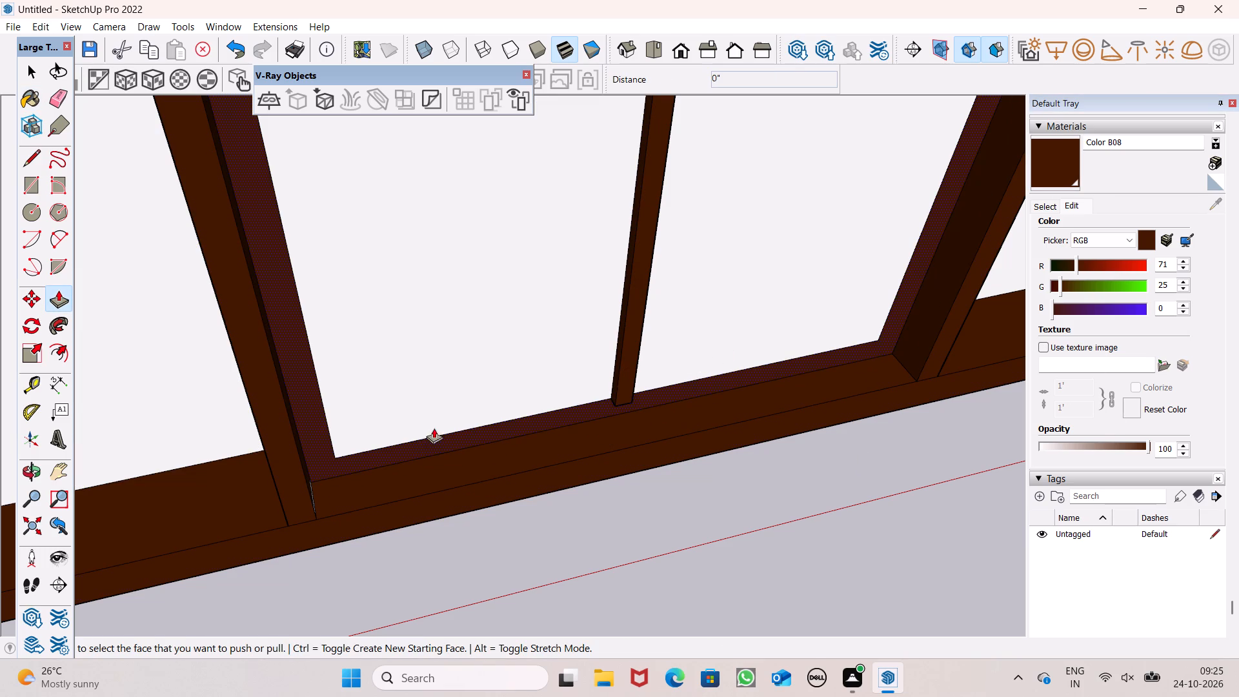
ctrl+middle_drag(638, 424, 649, 364)
ctrl+scroll(649, 364, up, 1)
ctrl+scroll(572, 399, up, 3)
ctrl+drag(602, 419, 640, 407)
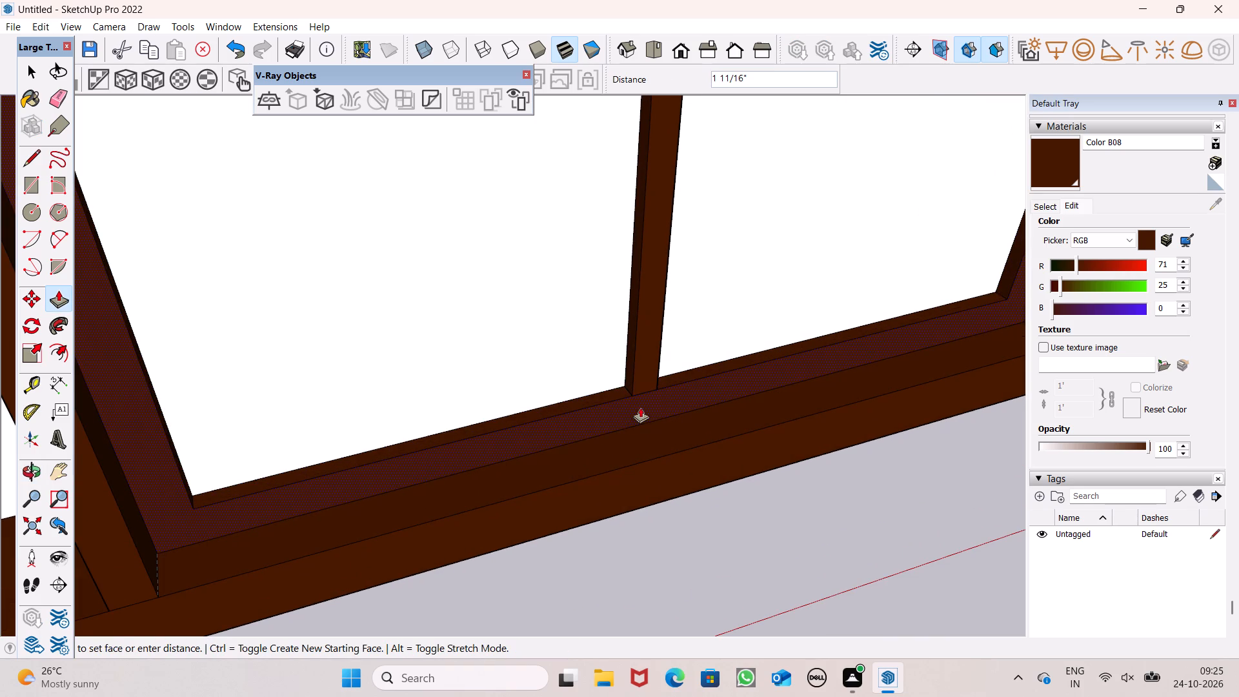
ctrl+drag(640, 407, 648, 392)
ctrl+click(648, 391)
key(ctrl+space)
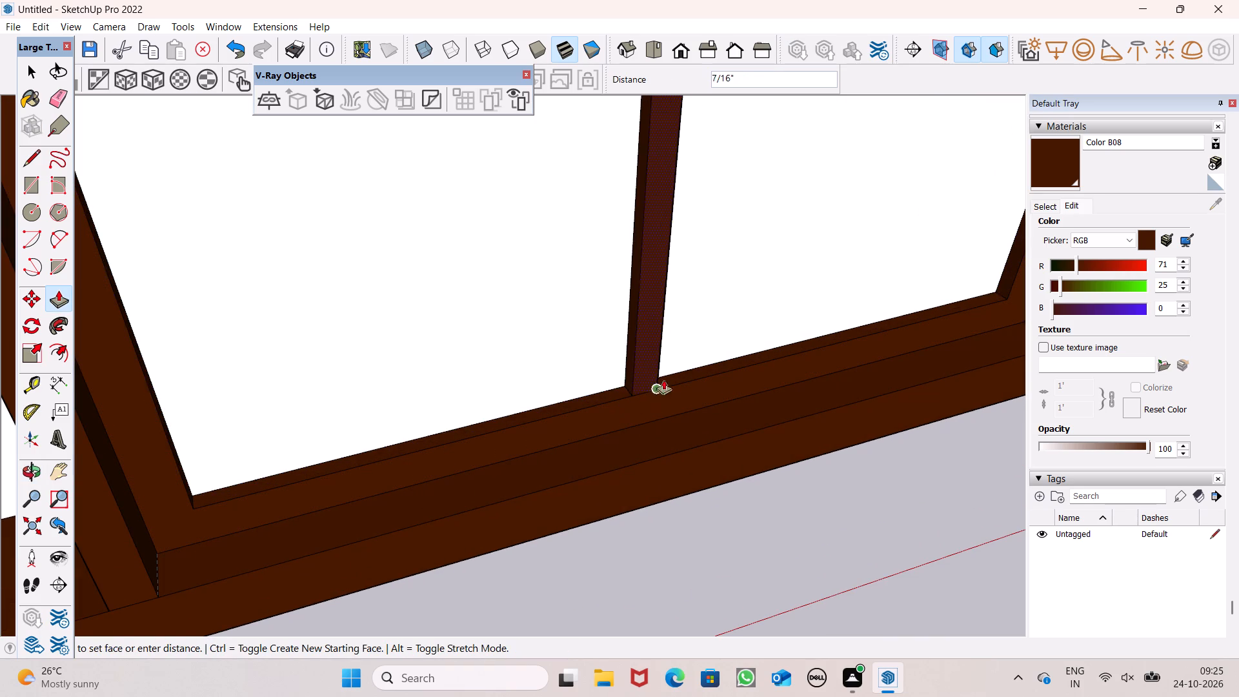
key(space)
key(space)
Paint both leaf panels beside the central vertical strip with Color B08.
scroll(570, 326, down, 15)
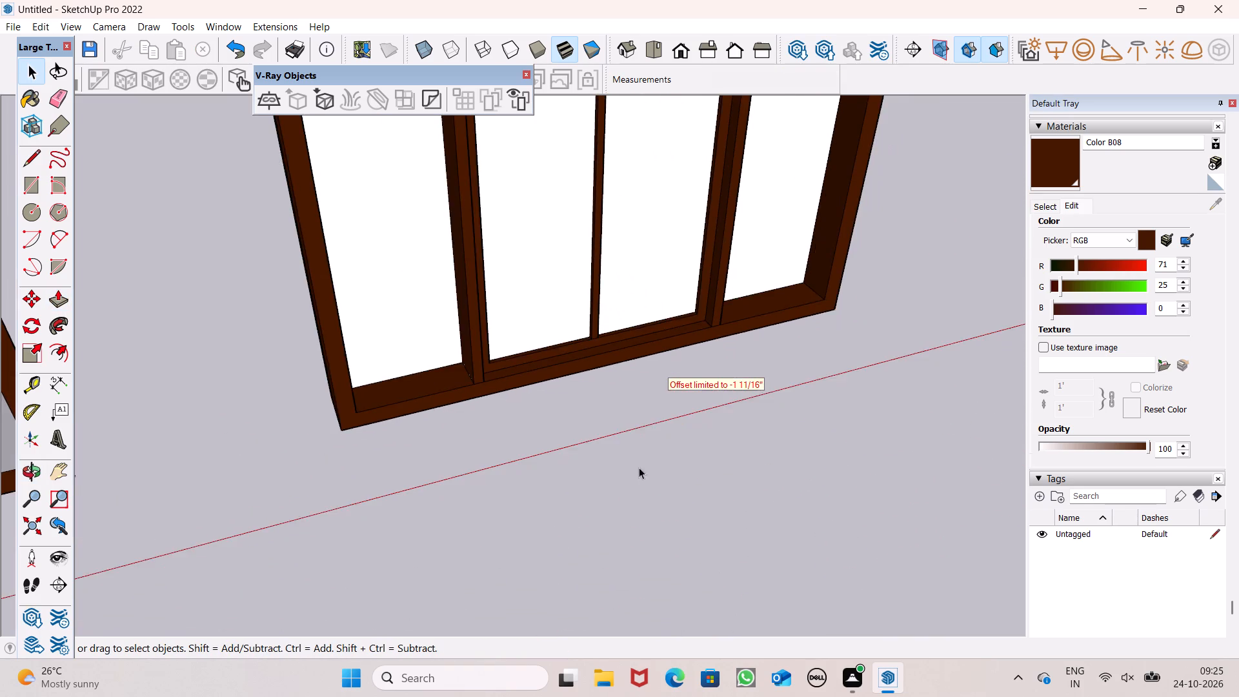
middle_drag(670, 491, 613, 492)
scroll(613, 494, up, 1)
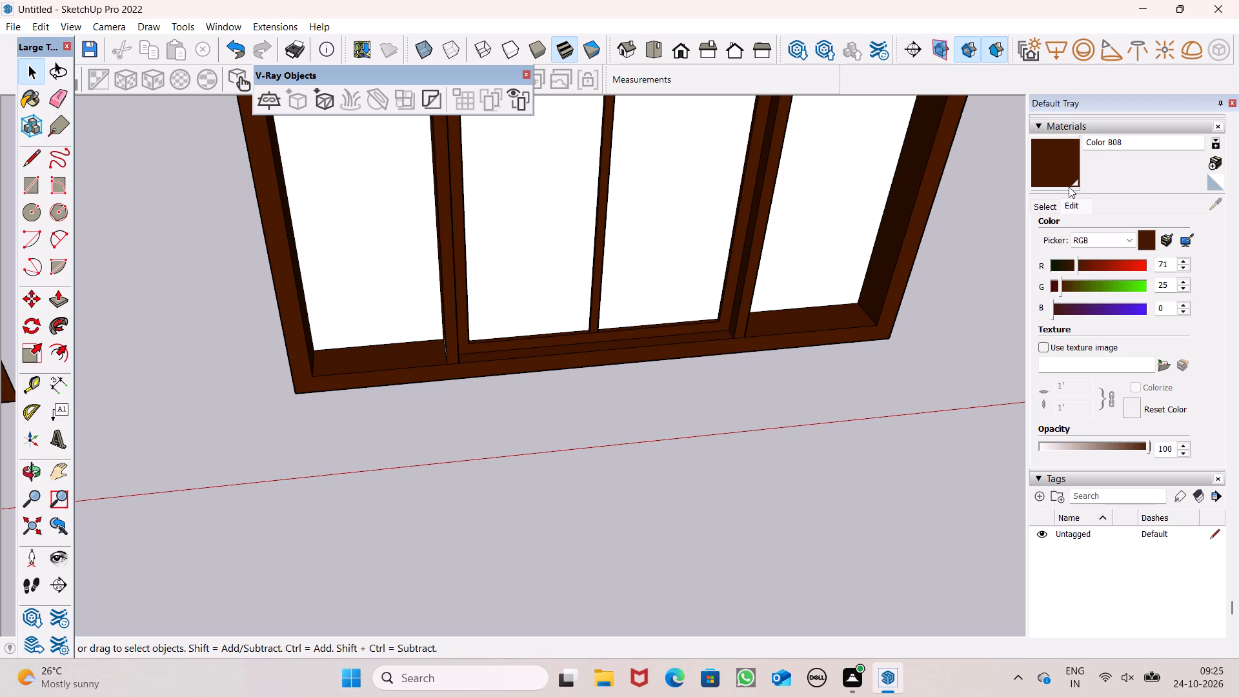
click(1053, 163)
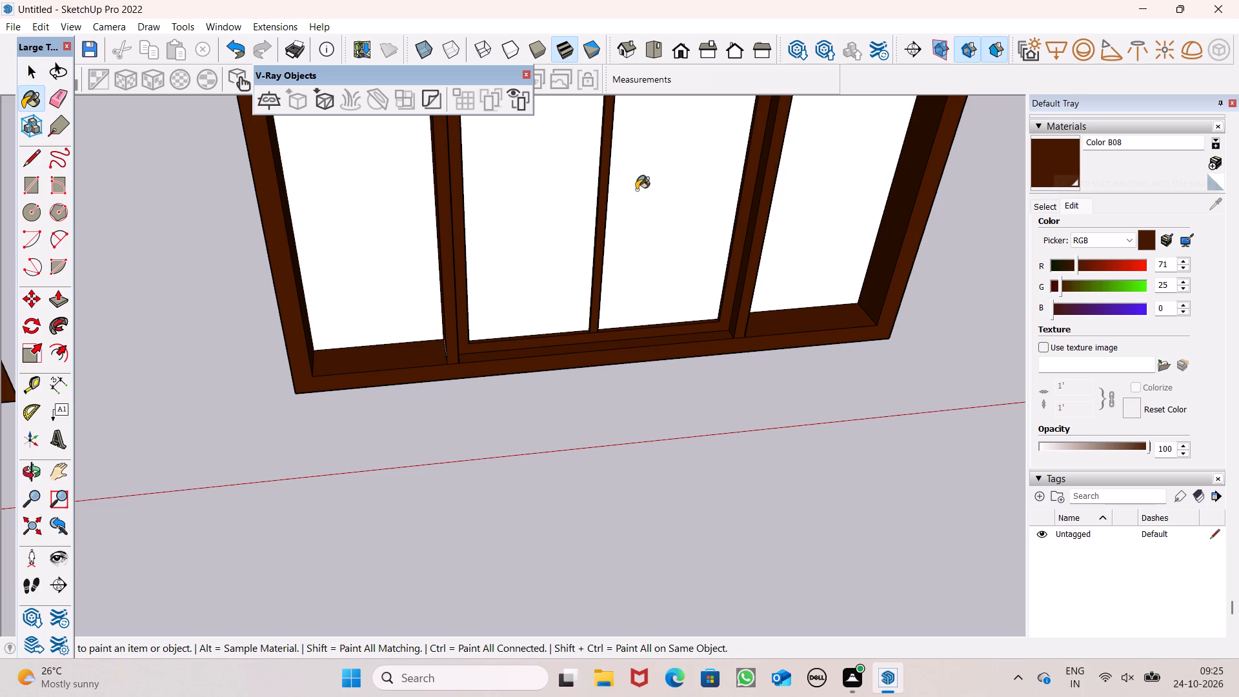
click(636, 190)
click(554, 200)
Draw a horizontal rectangle about 2' 8 3/4" by 2 3/4" near the top of the left leaf panel.
scroll(638, 293, down, 5)
middle_drag(619, 318, 479, 217)
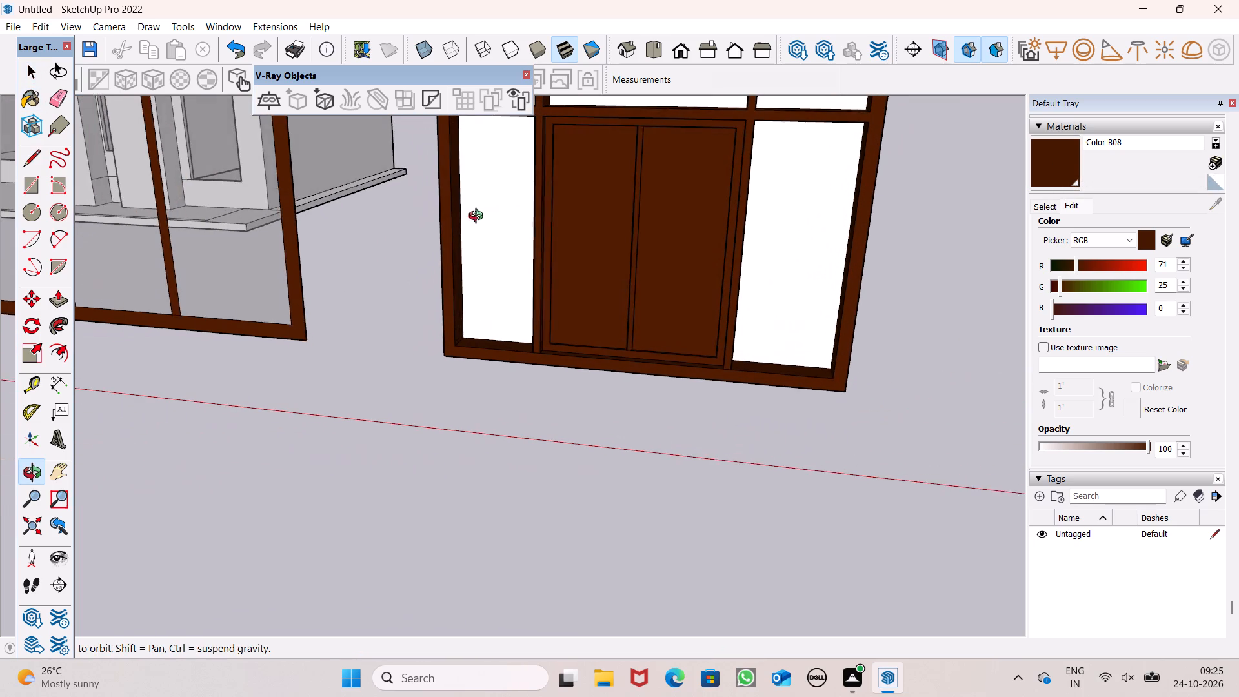
middle_drag(479, 217, 470, 219)
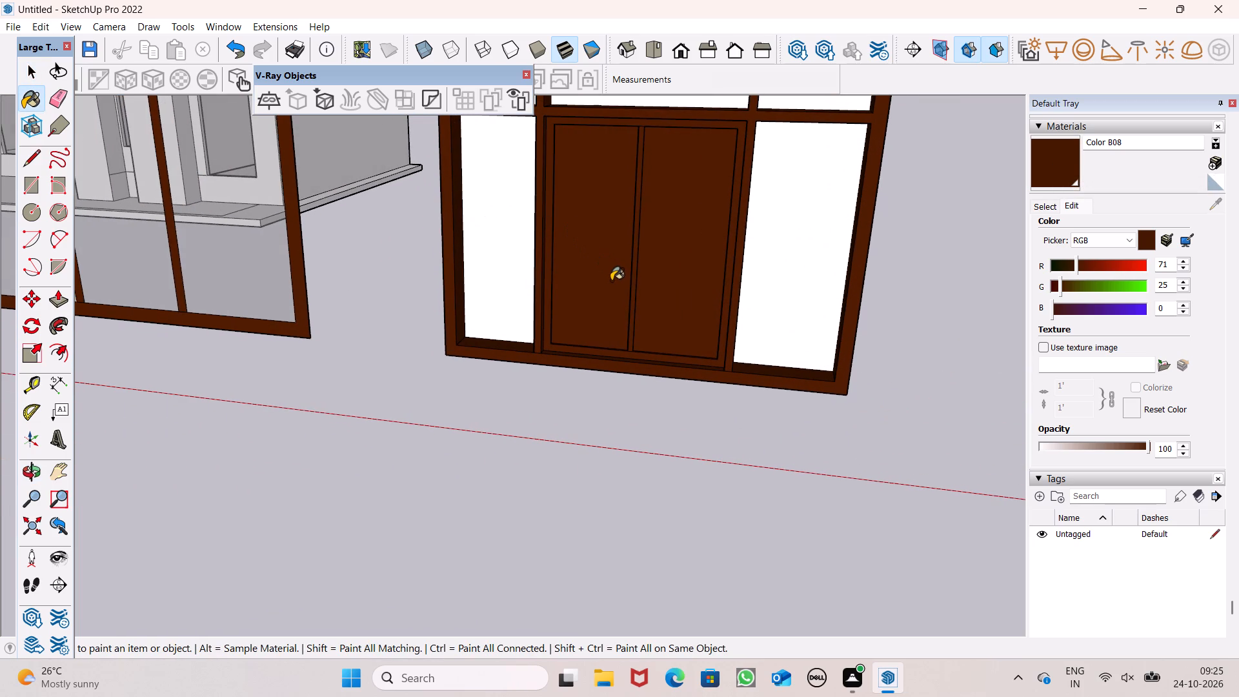
middle_drag(641, 287, 714, 240)
scroll(652, 318, up, 1)
scroll(636, 358, down, 3)
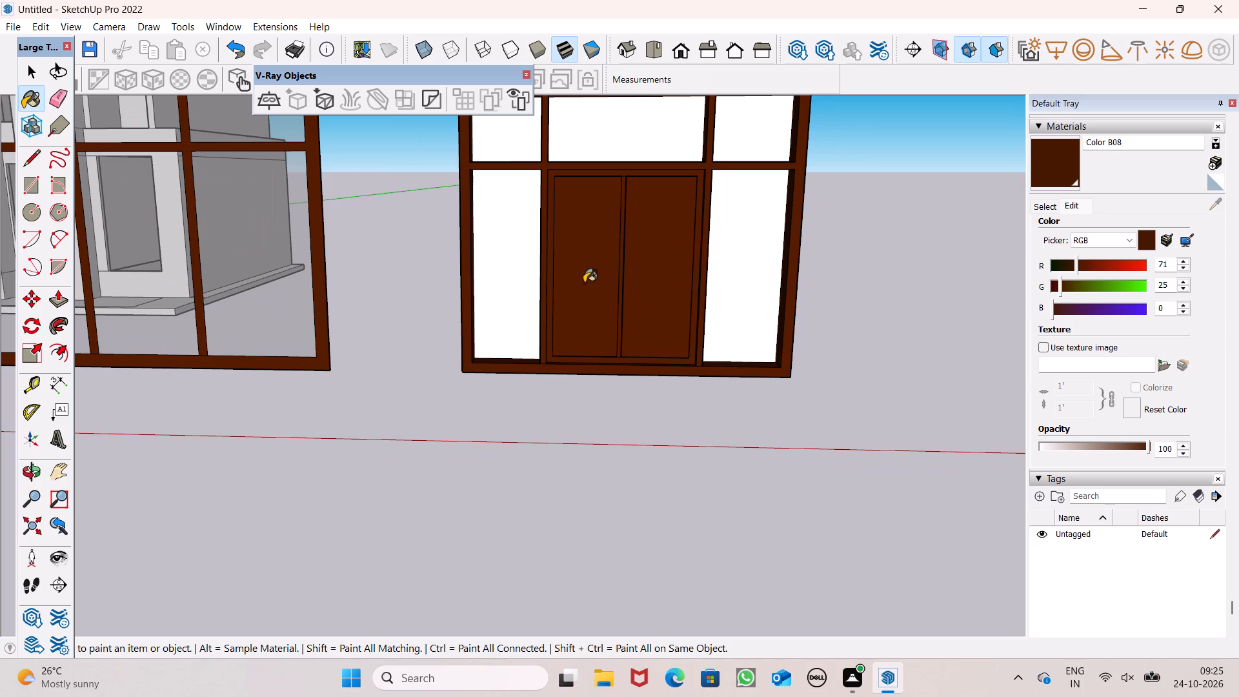
click(32, 188)
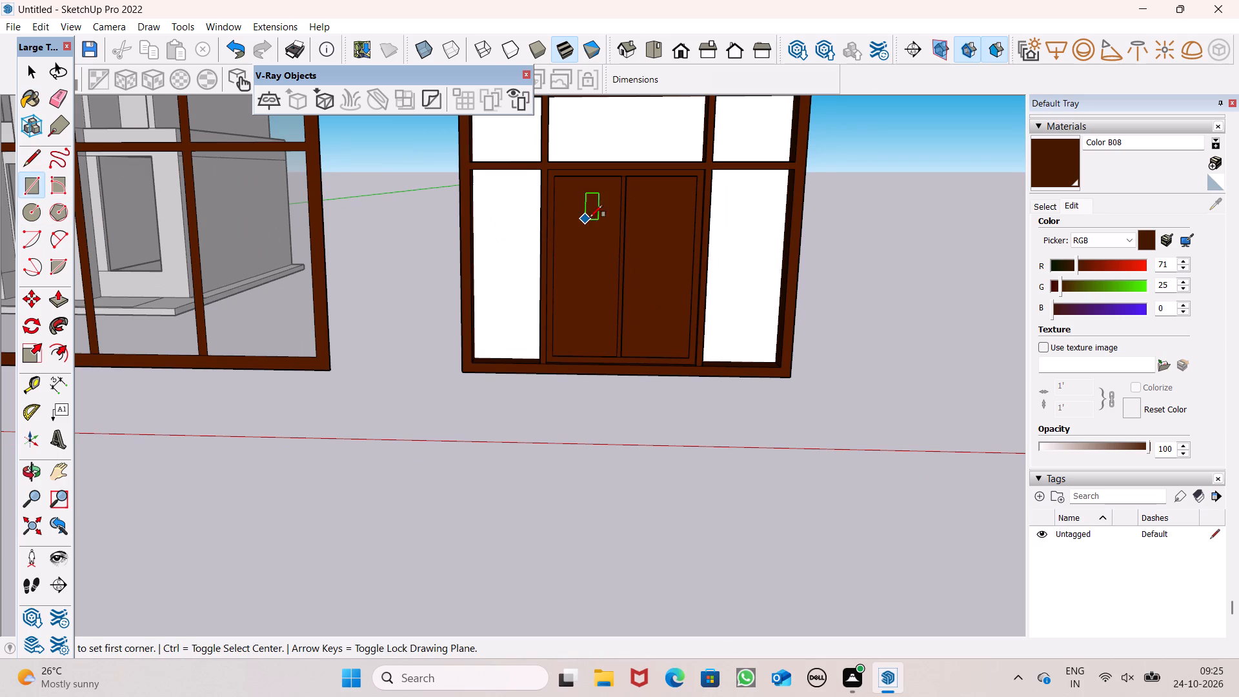
scroll(607, 183, up, 6)
scroll(618, 219, down, 3)
middle_drag(664, 285, 695, 208)
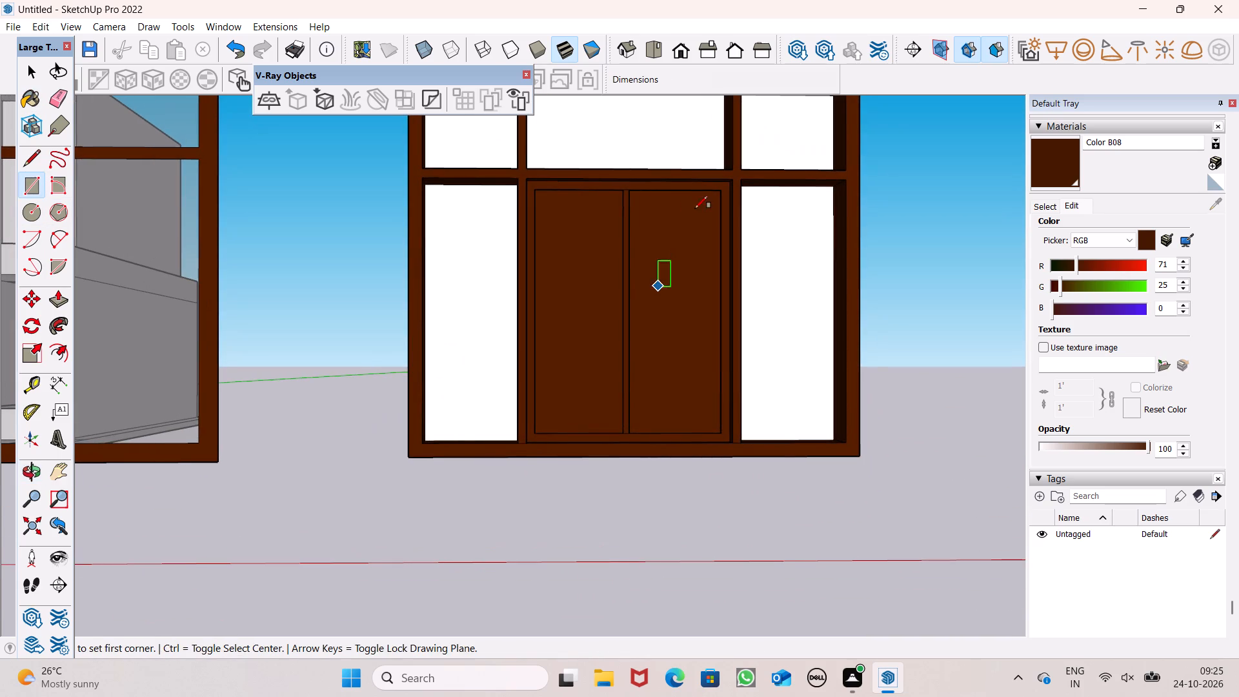
scroll(686, 104, up, 1)
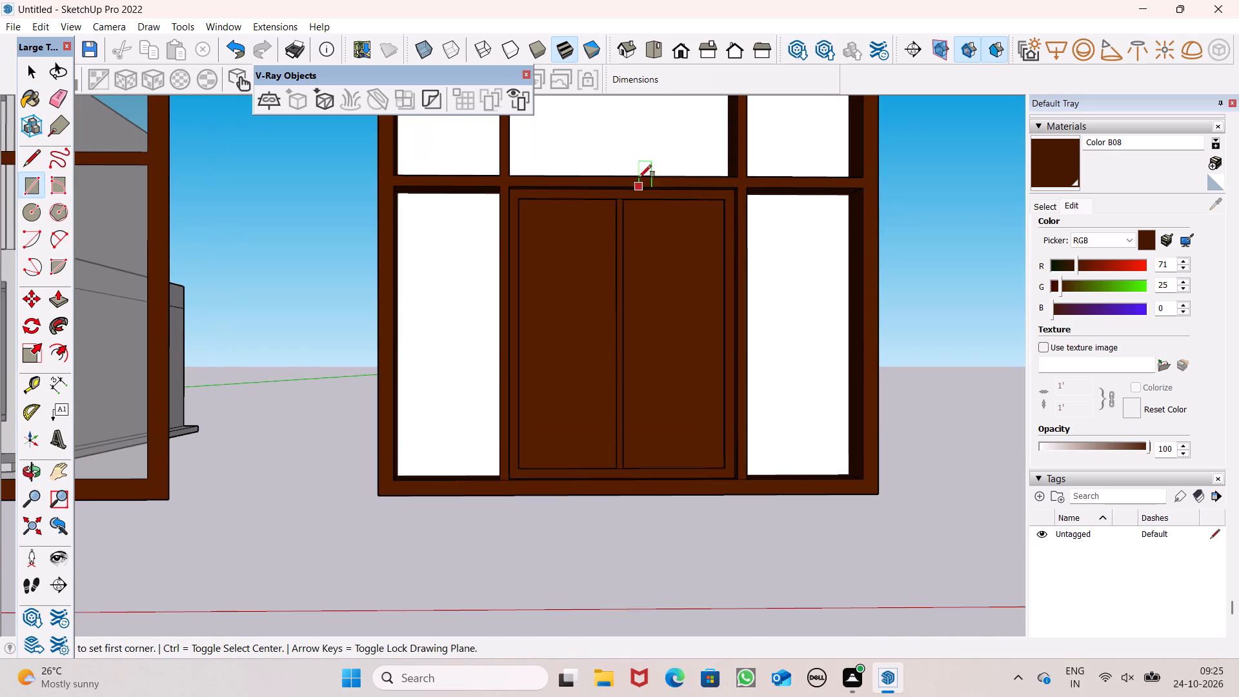
scroll(633, 181, up, 5)
scroll(623, 214, down, 2)
middle_drag(654, 265, 648, 297)
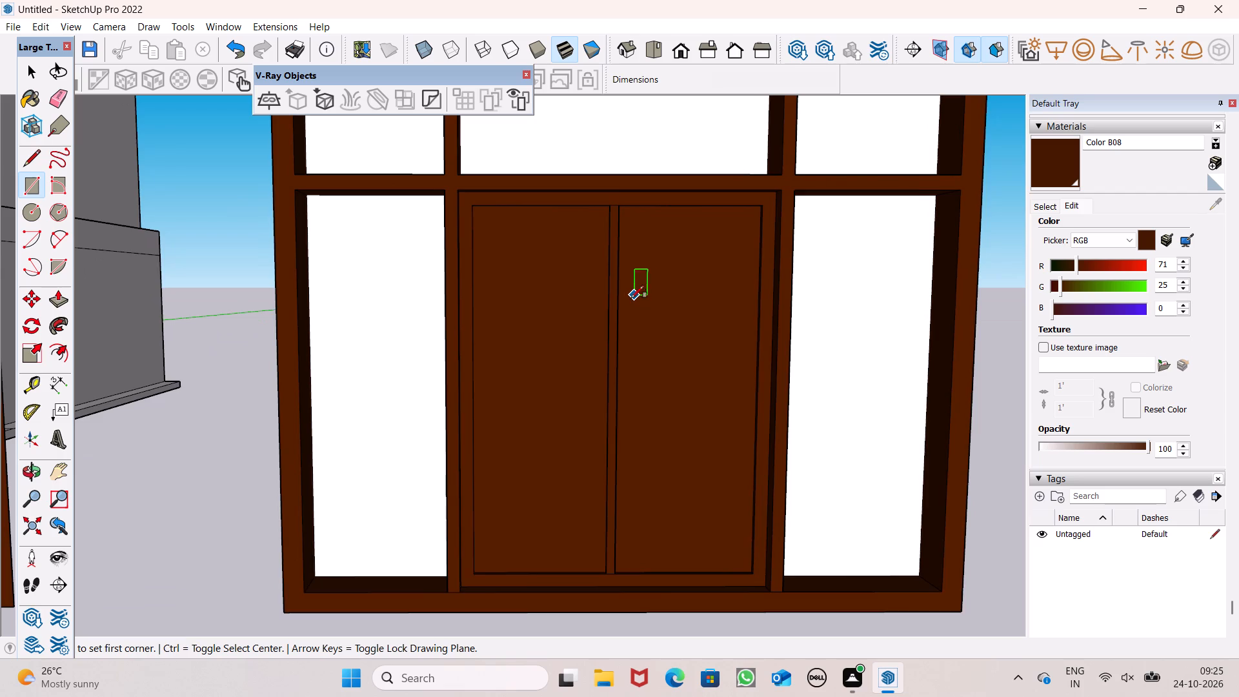
scroll(628, 301, up, 3)
middle_drag(500, 263, 515, 145)
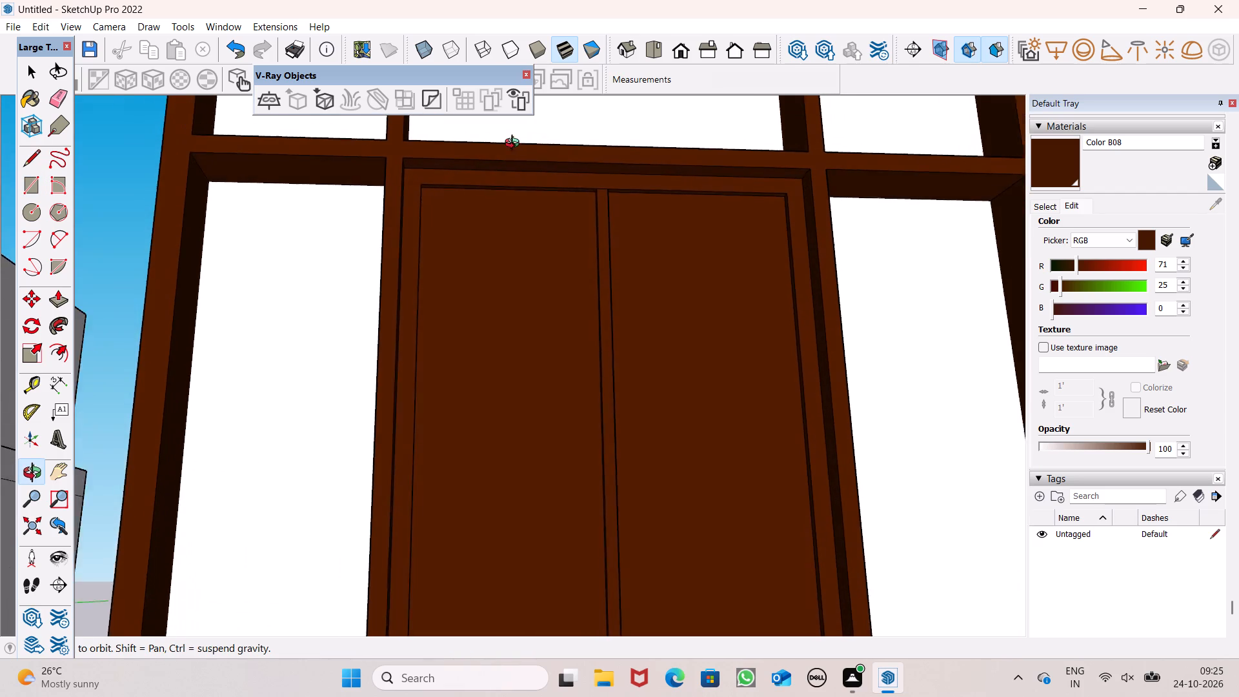
middle_drag(515, 145, 463, 156)
scroll(521, 256, down, 2)
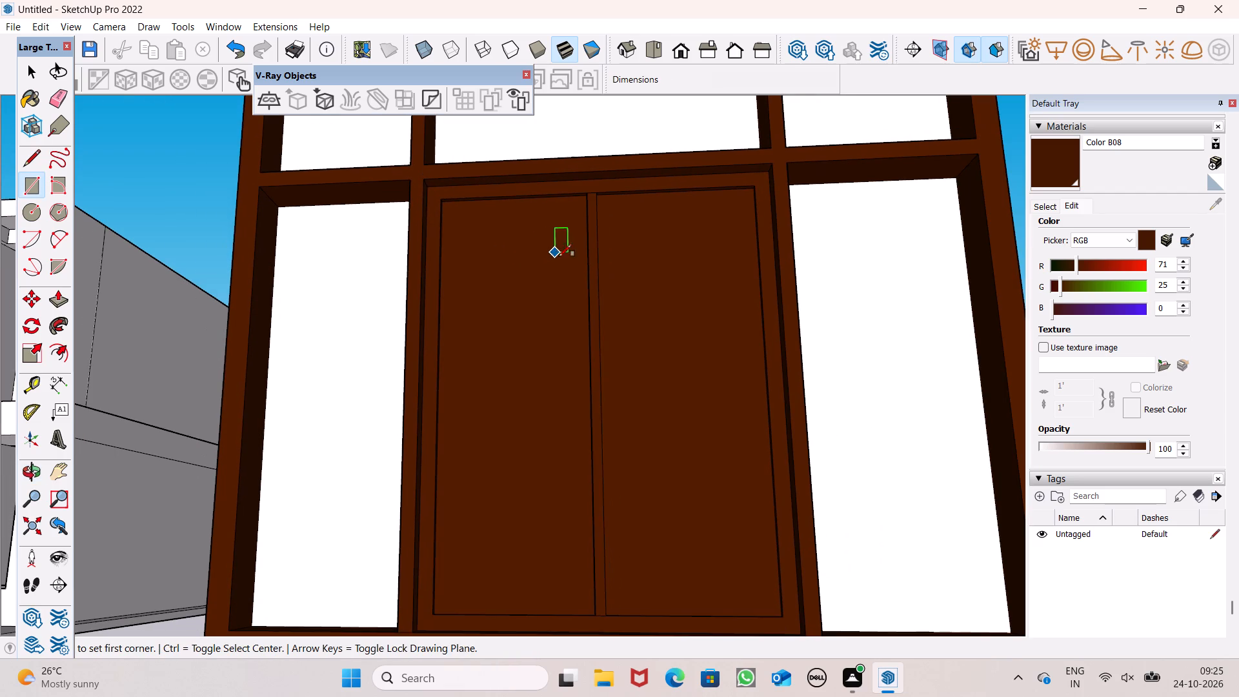
scroll(574, 301, up, 2)
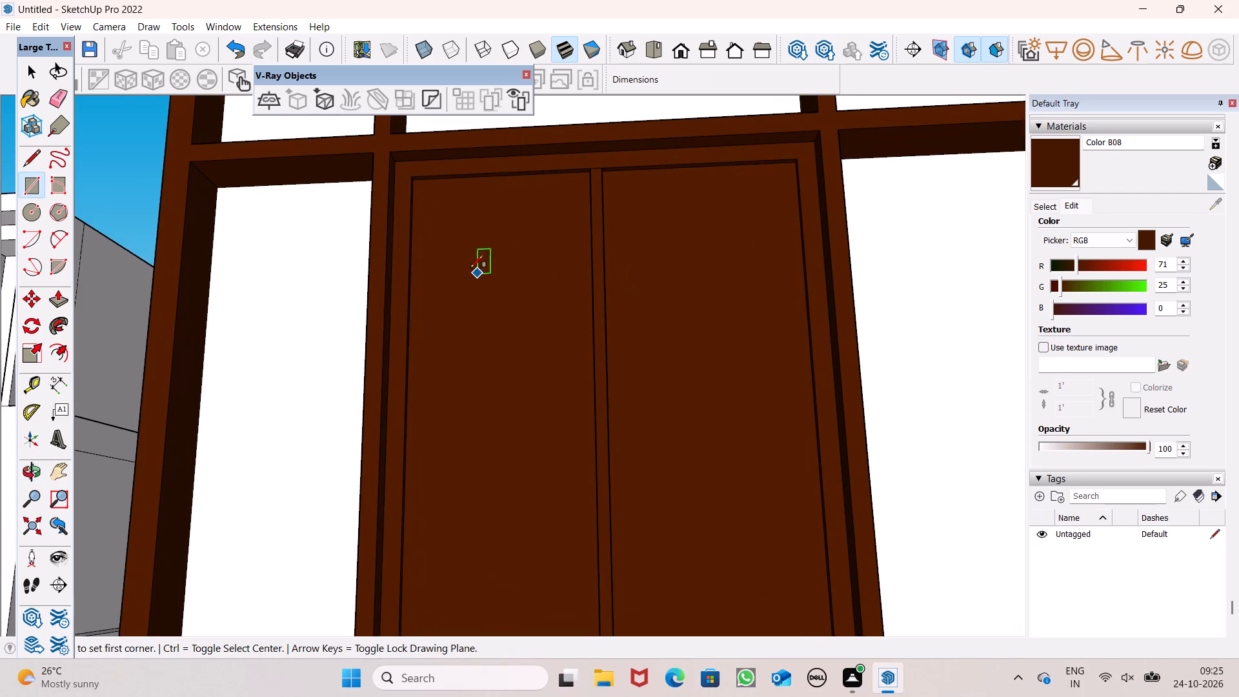
scroll(454, 241, up, 4)
click(422, 212)
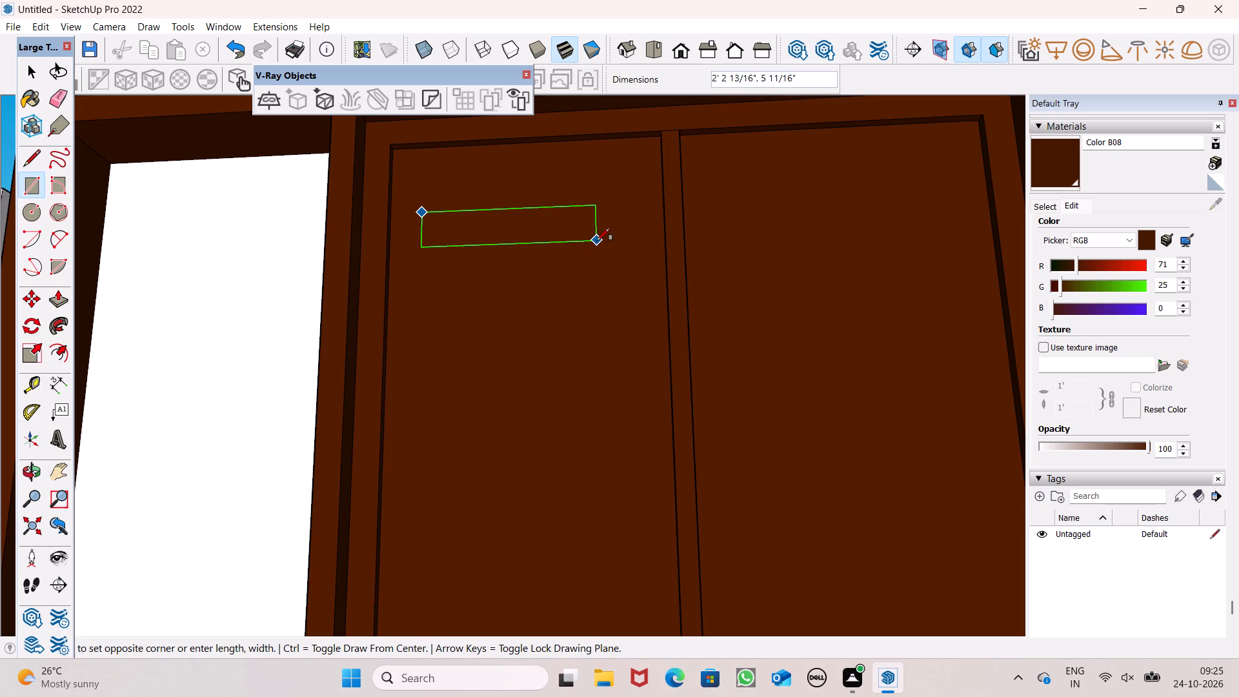
click(638, 218)
Copy the narrow rectangle horizontally about 3' 7" onto the matching spot near the top of the right leaf panel.
scroll(550, 201, down, 6)
middle_drag(552, 256, 550, 275)
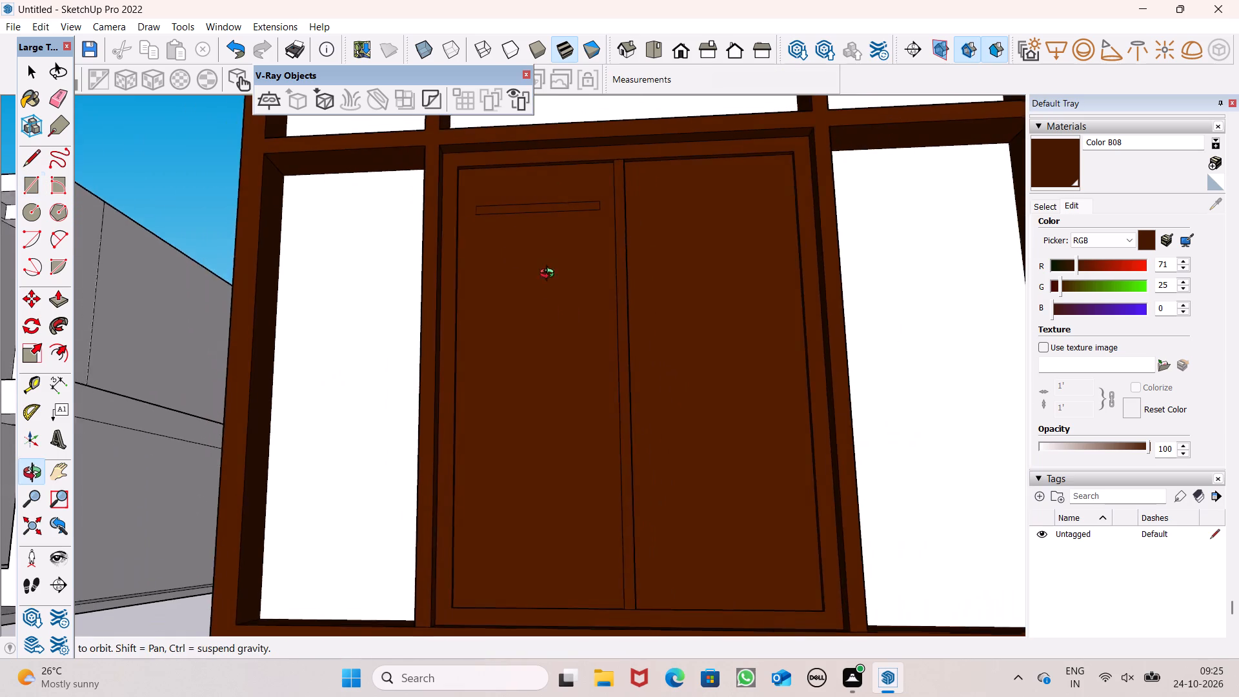
middle_drag(550, 275, 531, 381)
key(space)
scroll(641, 182, up, 6)
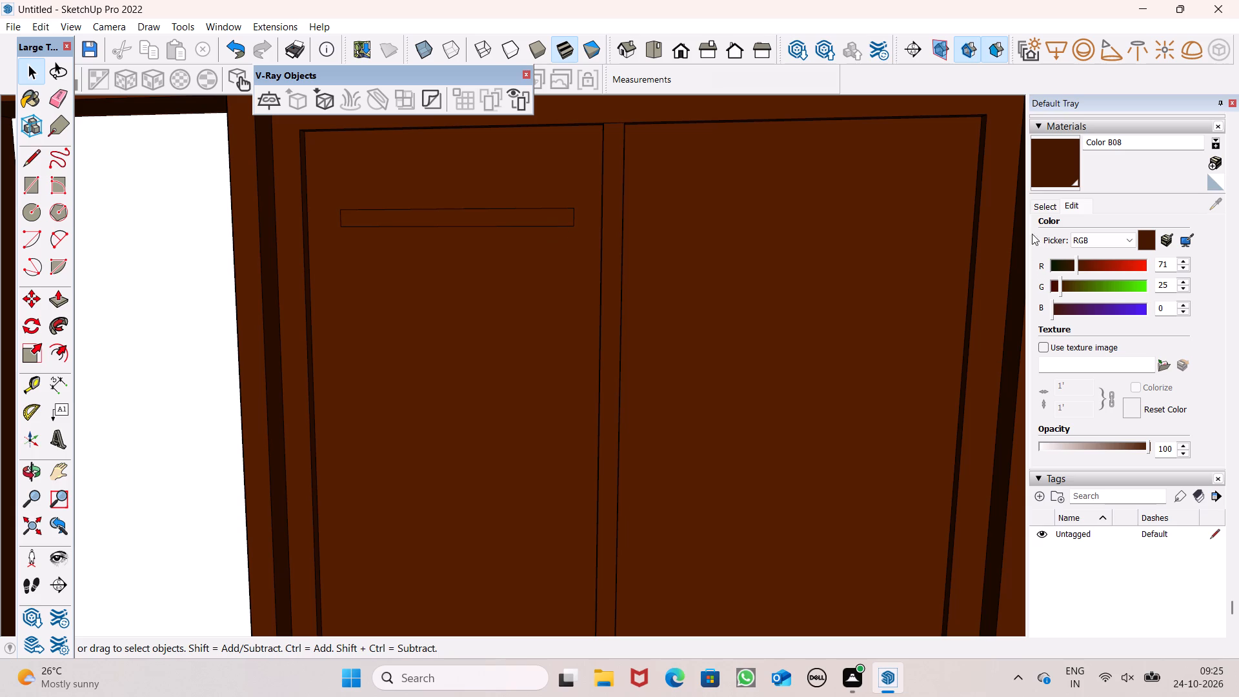
double_click(528, 216)
key(m)
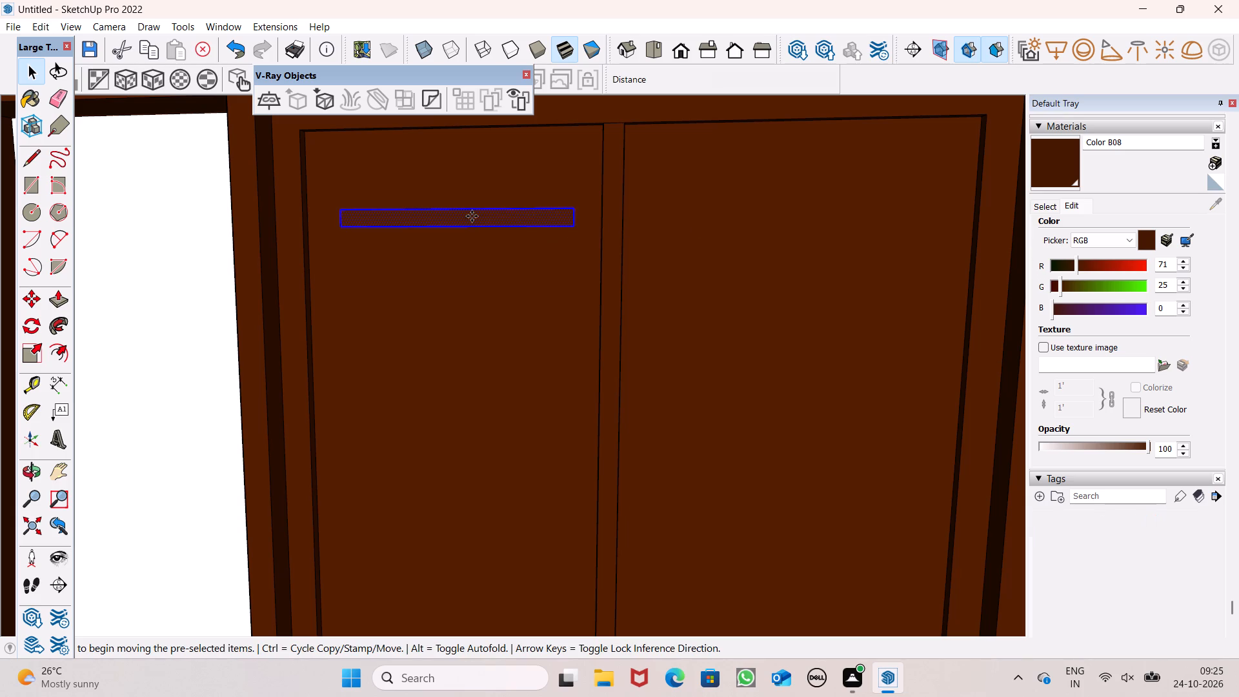
key(Return)
drag(572, 225, 579, 227)
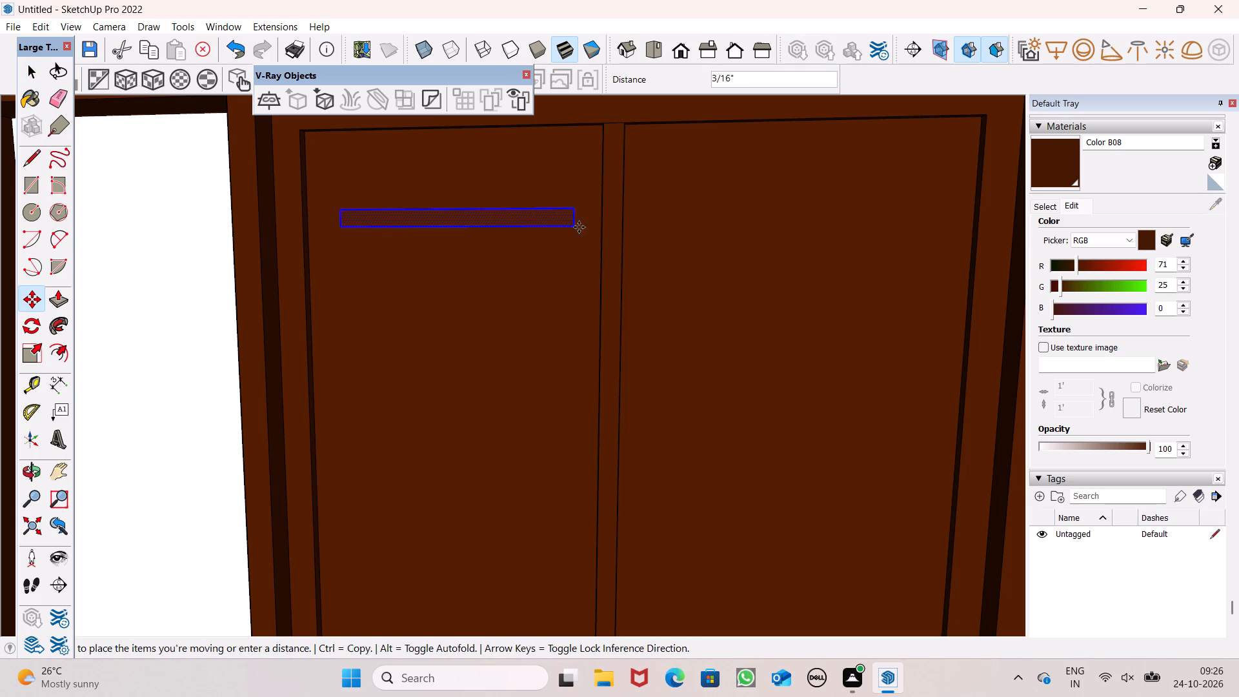
drag(579, 227, 909, 232)
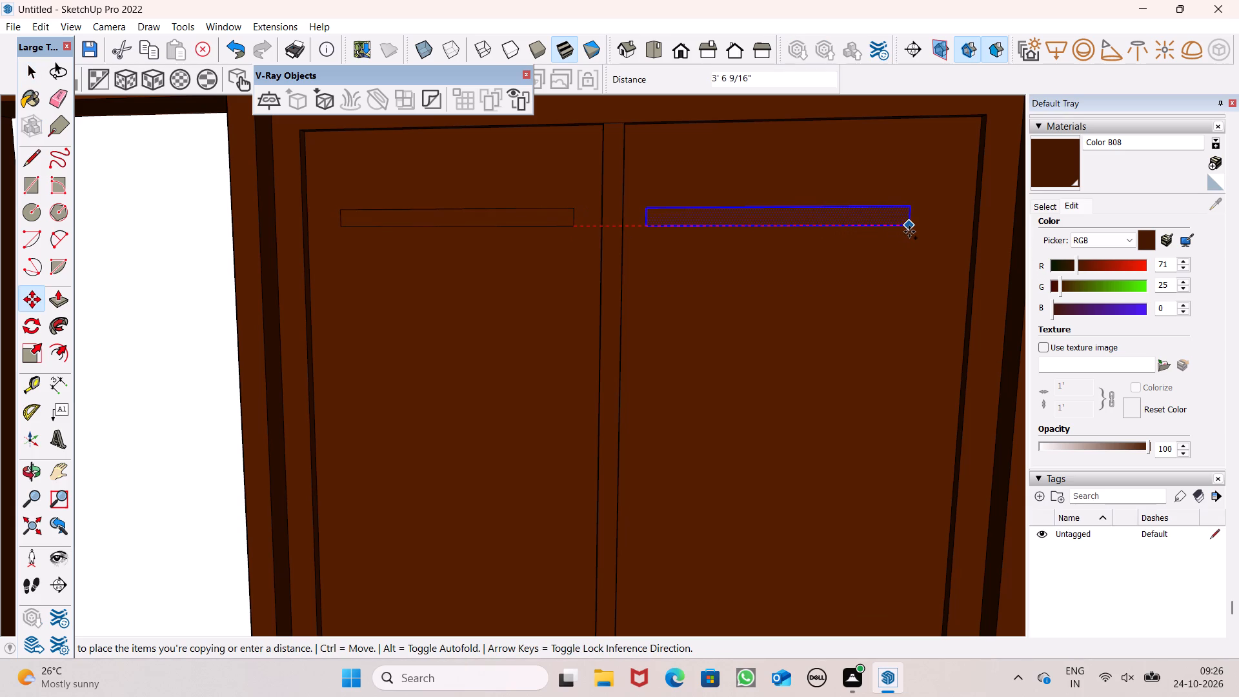
drag(909, 232, 916, 232)
click(916, 232)
triple_click(916, 232)
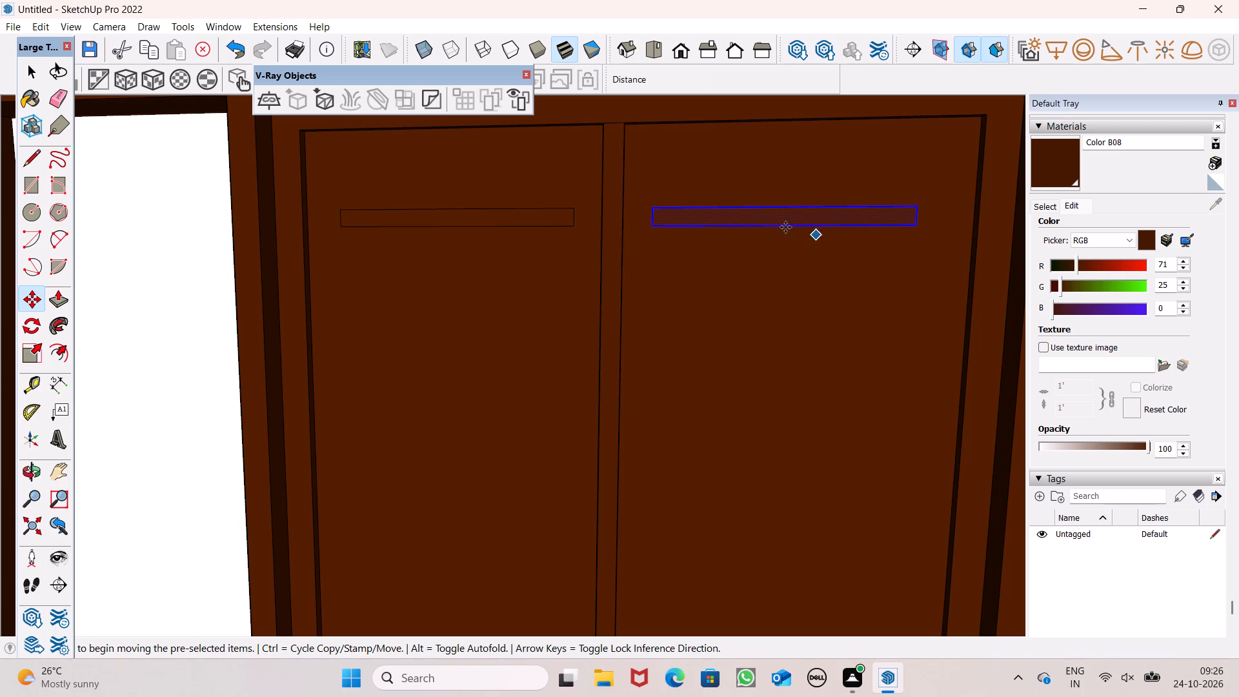
scroll(753, 205, down, 14)
key(space)
click(547, 466)
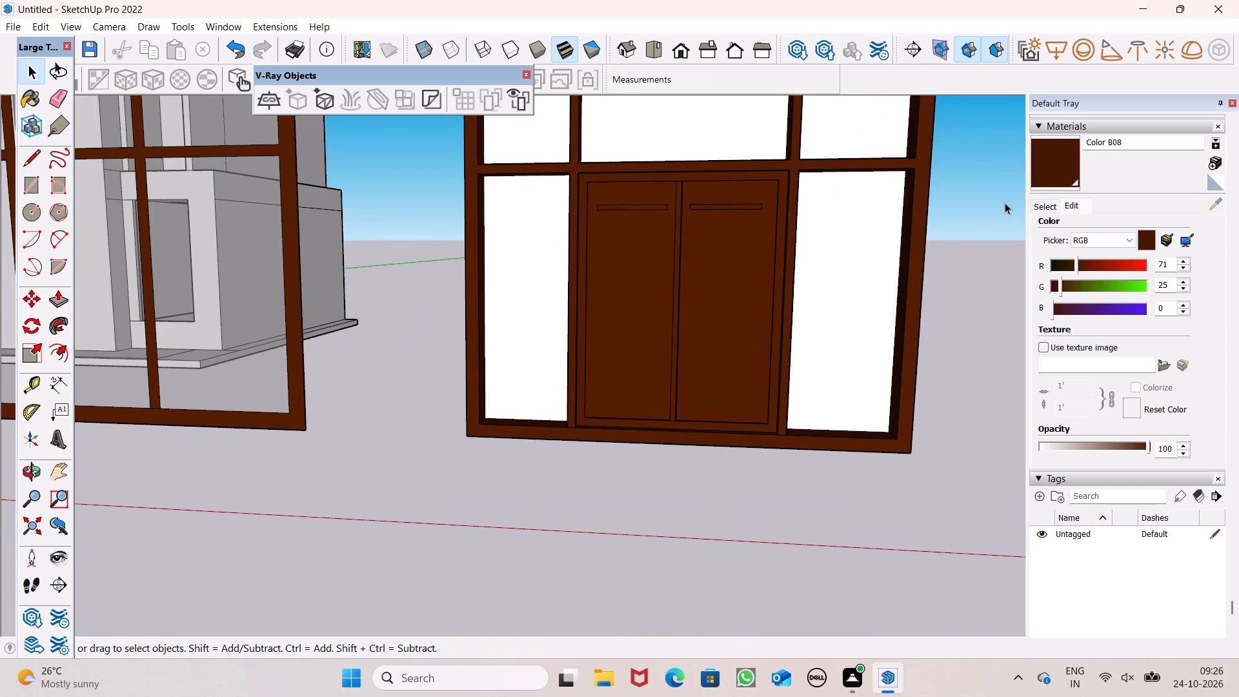
Paint the back face of the second window's central two-leaf panel with Color B08.
scroll(707, 192, down, 7)
middle_drag(685, 225, 99, 290)
scroll(101, 291, up, 1)
scroll(419, 236, down, 6)
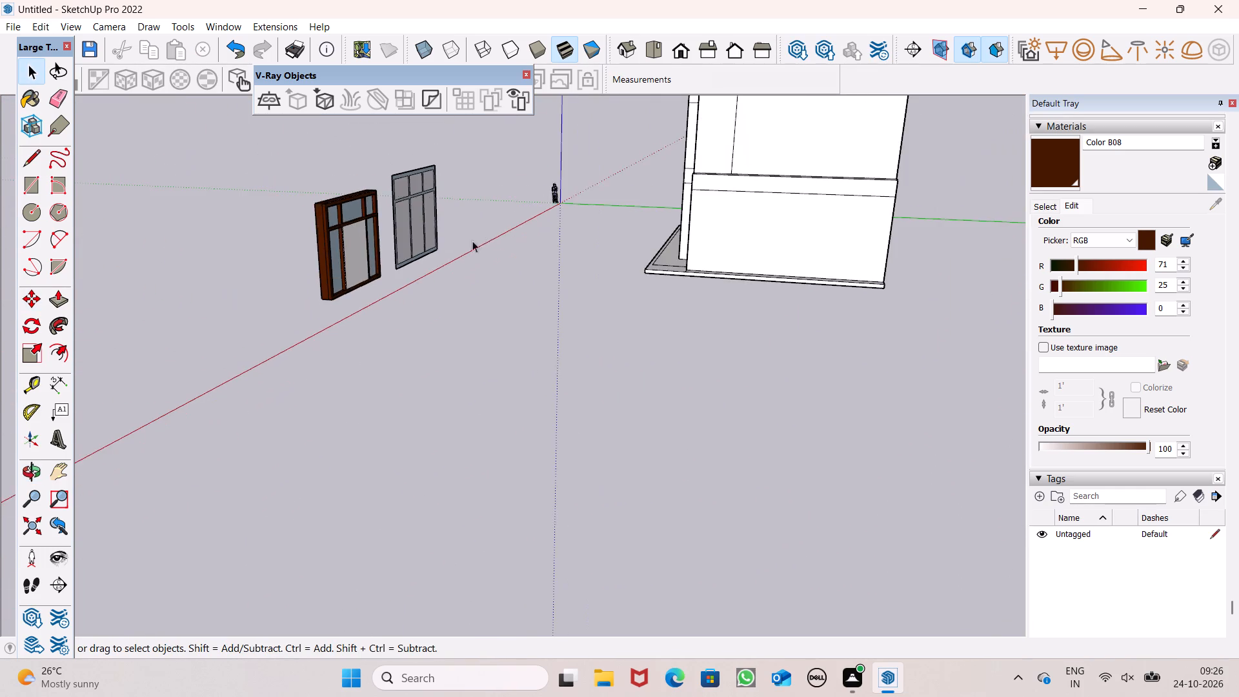
middle_drag(457, 257, 398, 287)
click(1077, 159)
scroll(920, 127, down, 6)
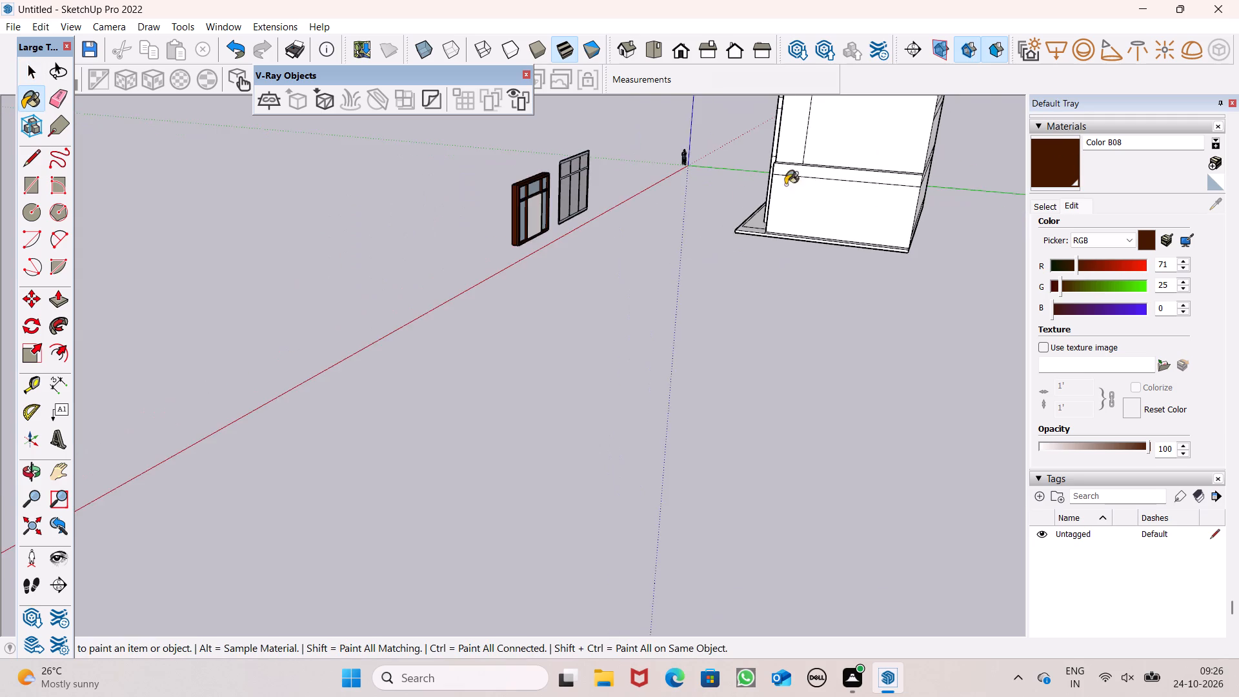
scroll(554, 256, up, 8)
click(571, 197)
scroll(567, 206, down, 5)
middle_drag(562, 248, 200, 355)
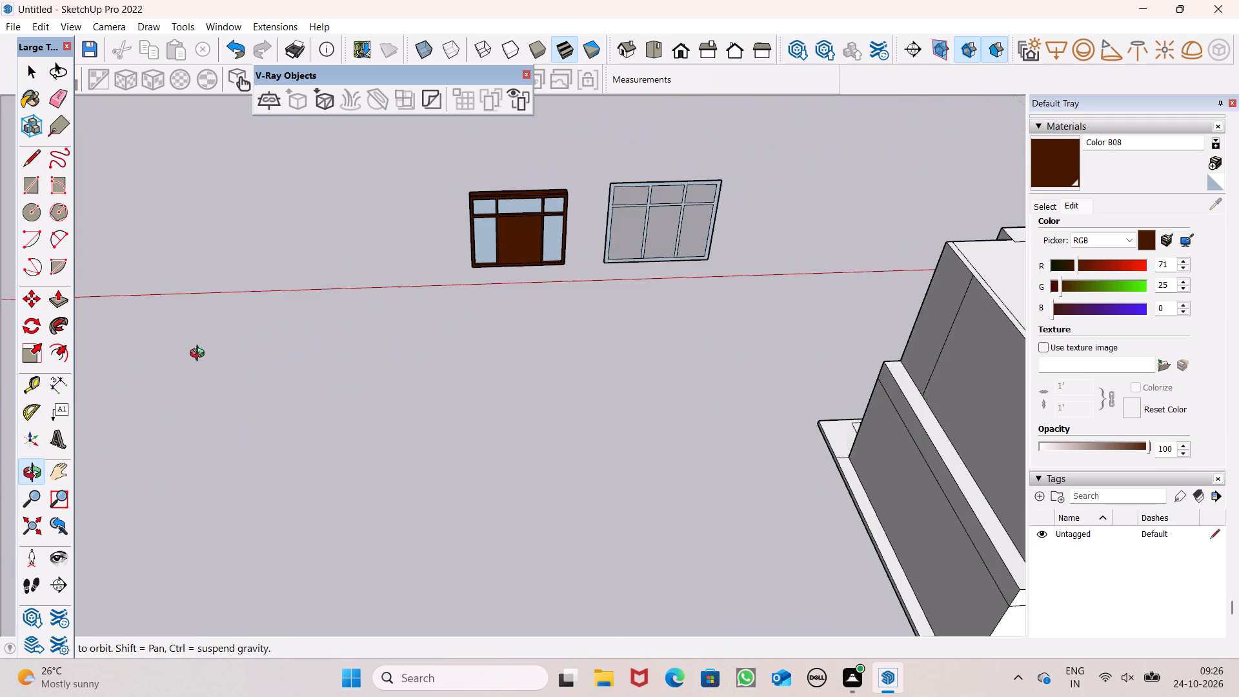
Paint the second window's three upper panes and both tall side panes with Translucent Glass Gray from Glass and Mirrors.
middle_drag(200, 355, 944, 206)
scroll(944, 206, up, 1)
middle_drag(449, 257, 643, 294)
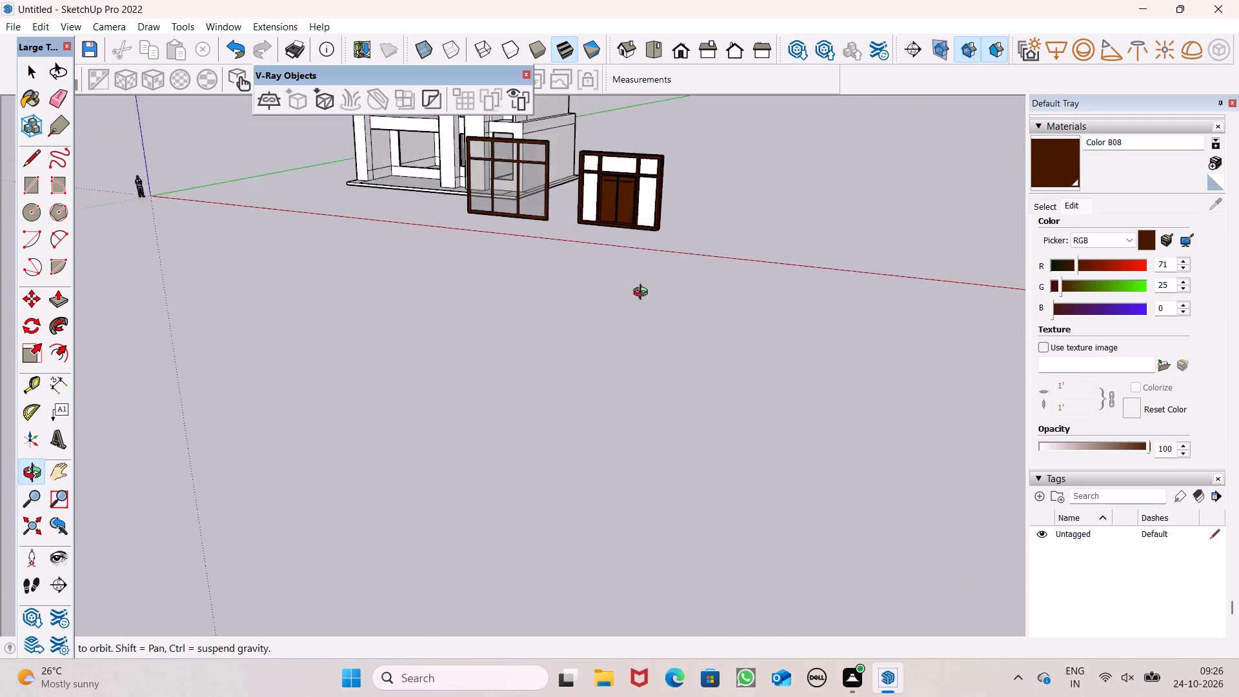
middle_drag(643, 294, 717, 292)
scroll(716, 296, up, 1)
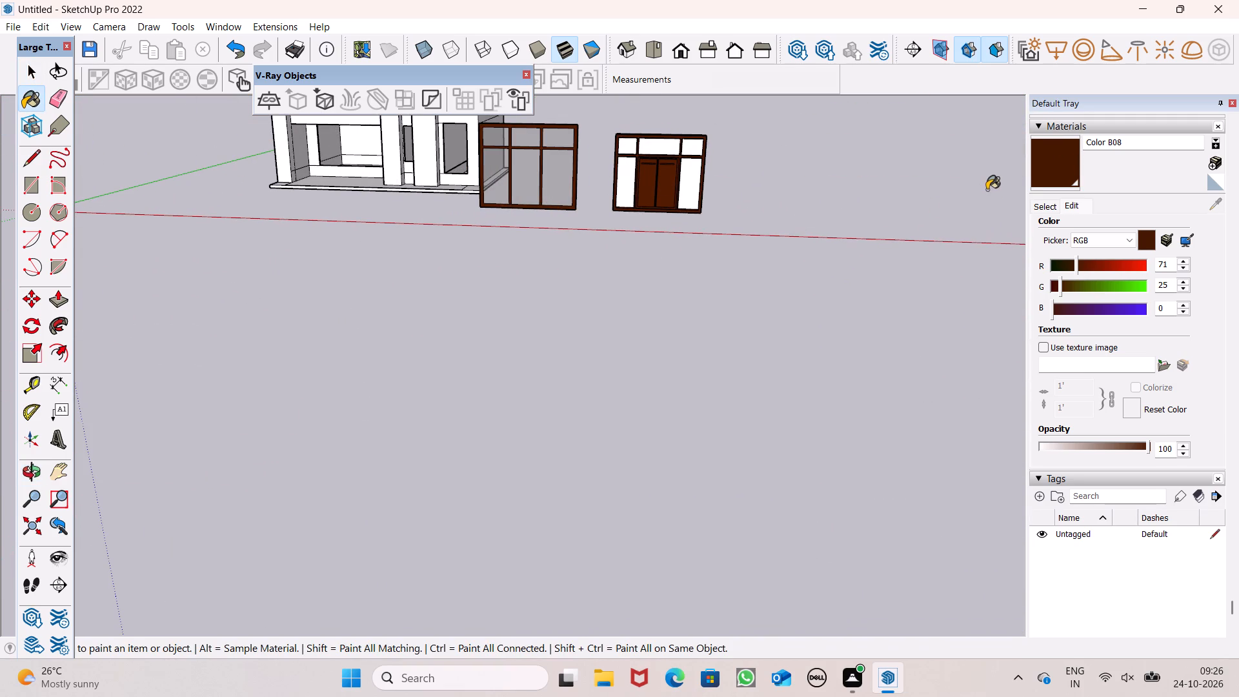
click(1051, 210)
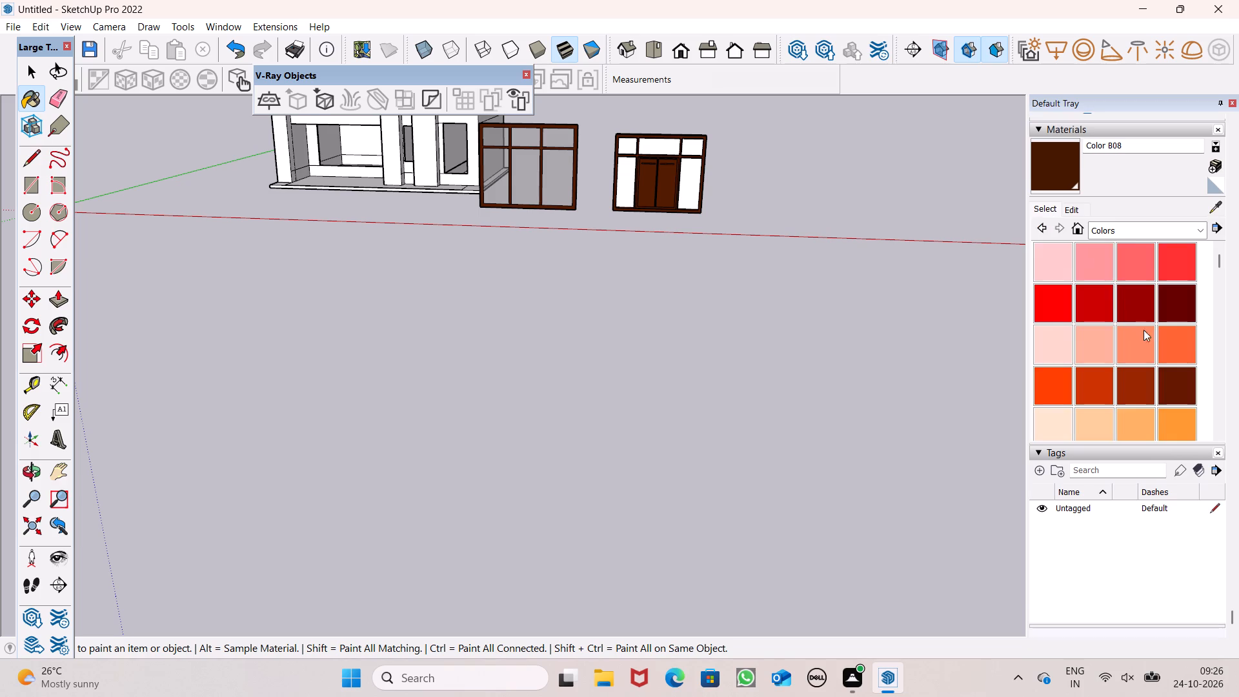
click(1134, 237)
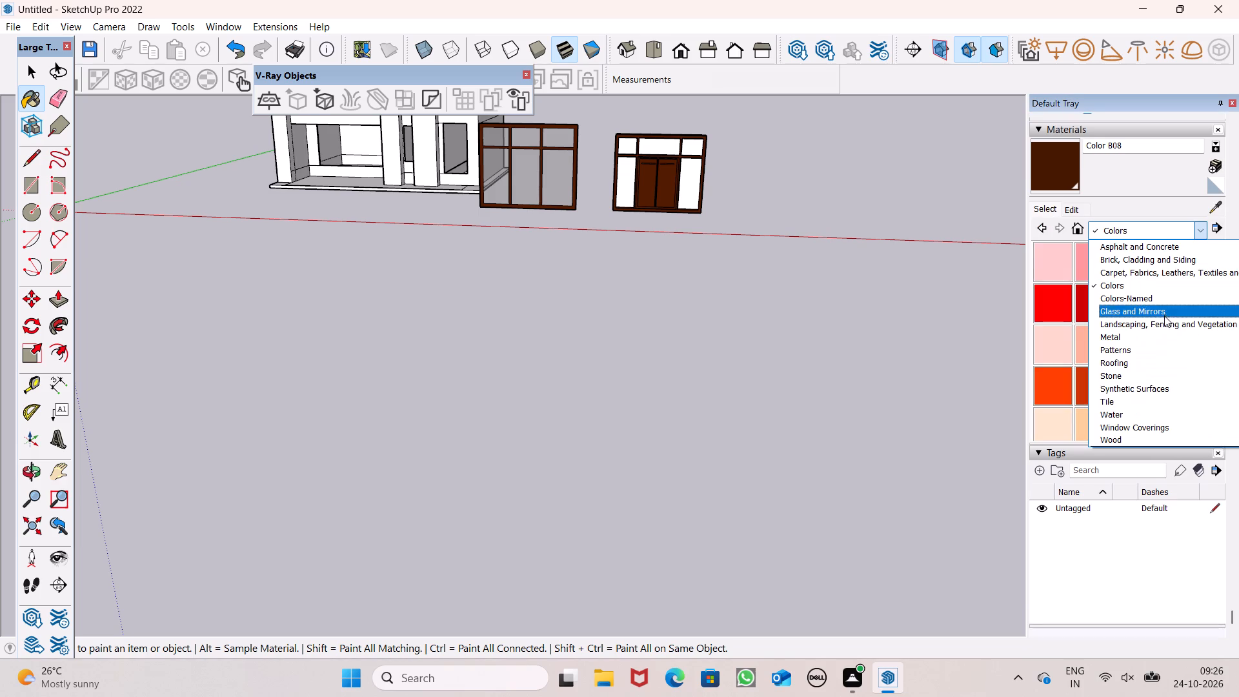
click(1164, 312)
click(1163, 308)
scroll(602, 162, up, 3)
middle_drag(602, 162, 683, 145)
scroll(602, 162, up, 5)
click(674, 129)
click(743, 129)
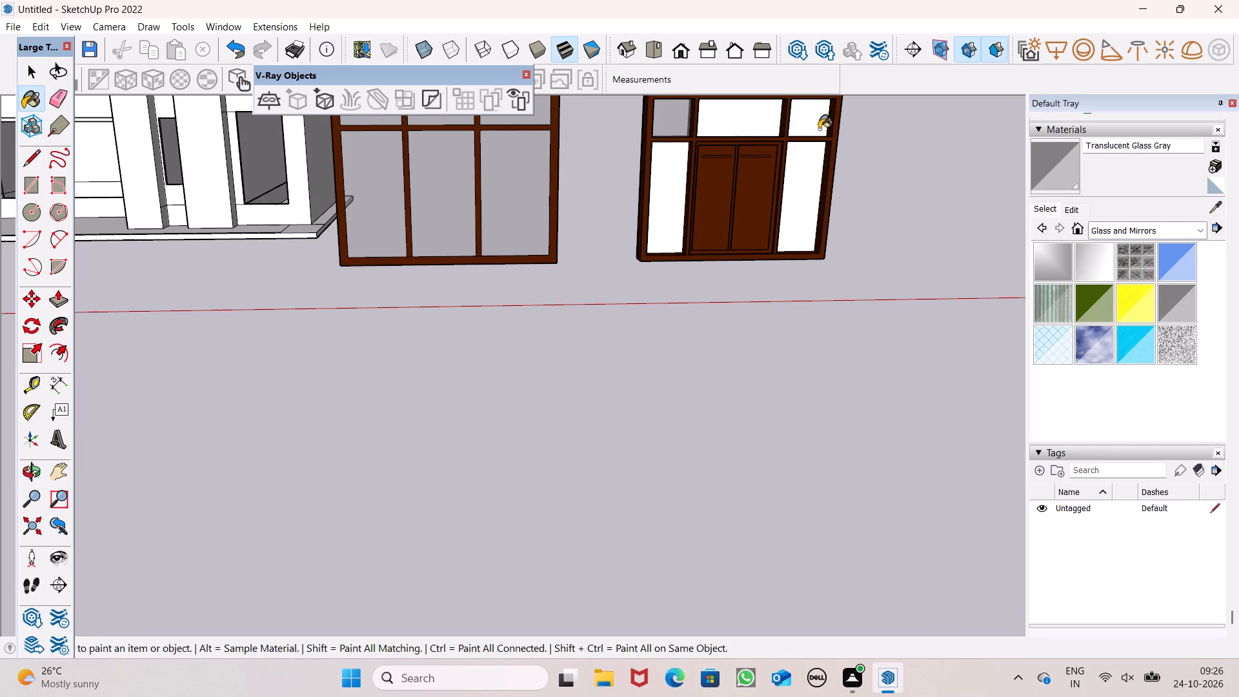
click(819, 129)
click(804, 160)
click(670, 164)
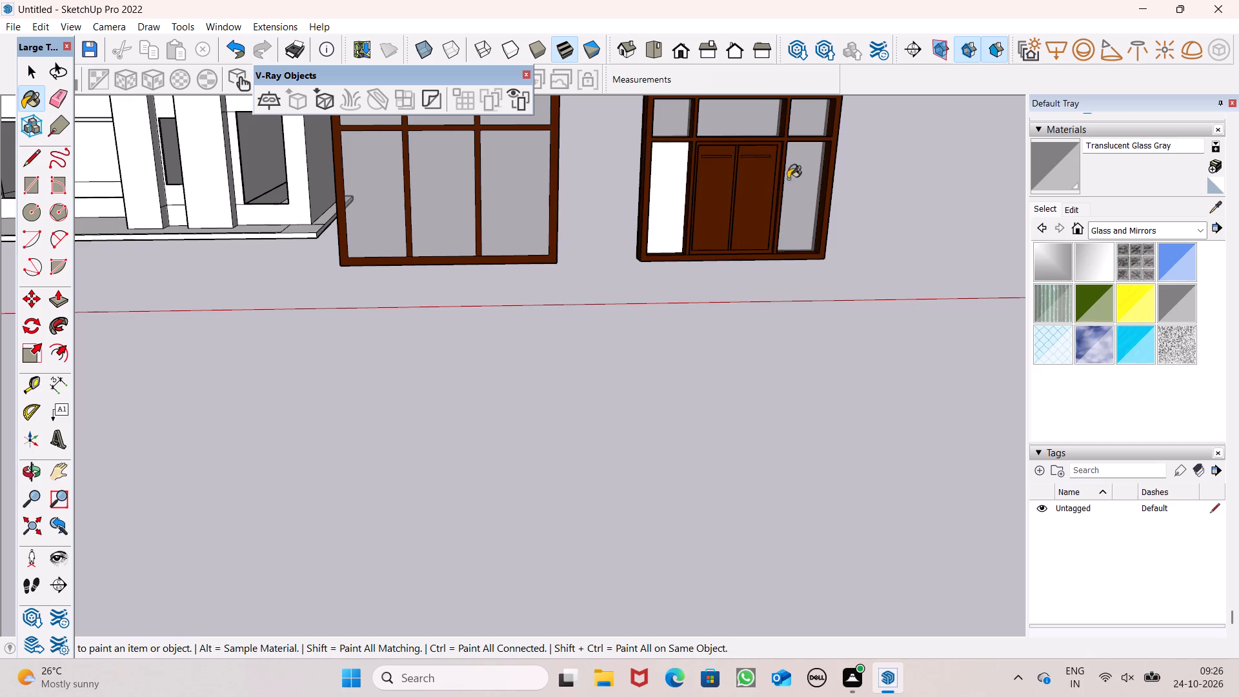
scroll(711, 152, down, 2)
middle_drag(784, 216, 692, 172)
scroll(661, 224, down, 4)
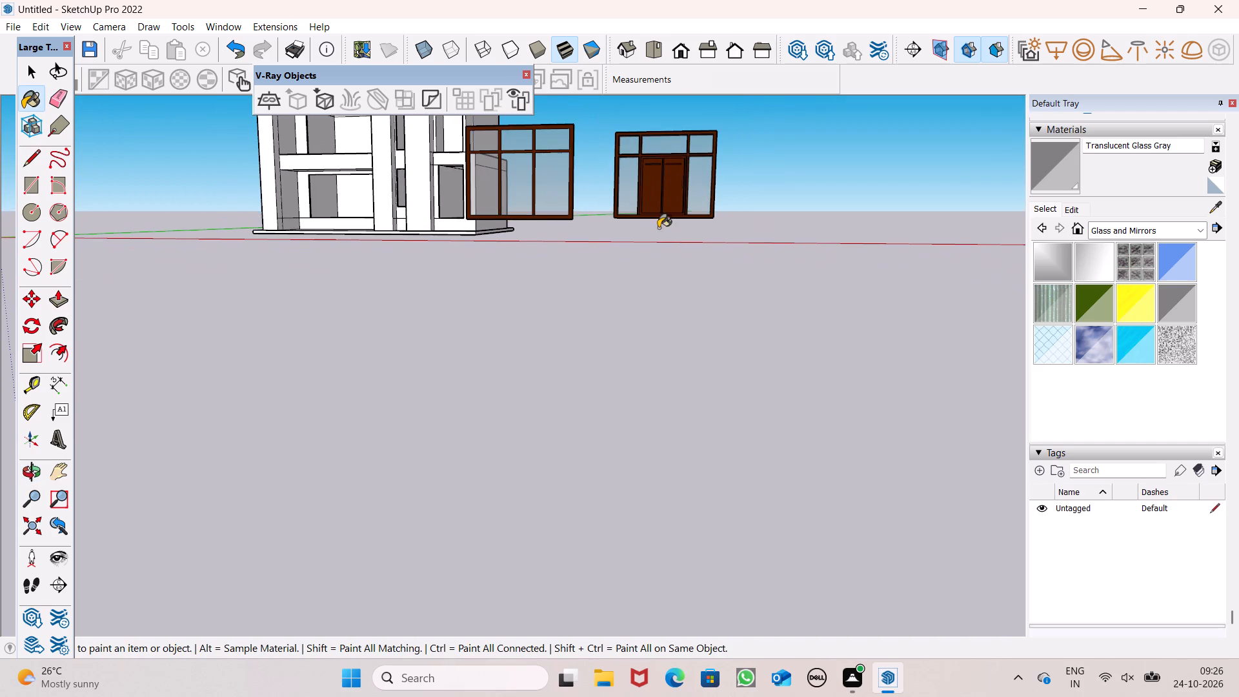
key(space)
Paint the narrow horizontal rectangles near the top of both leaves with Color M00 from the Colors collection.
scroll(650, 125, up, 2)
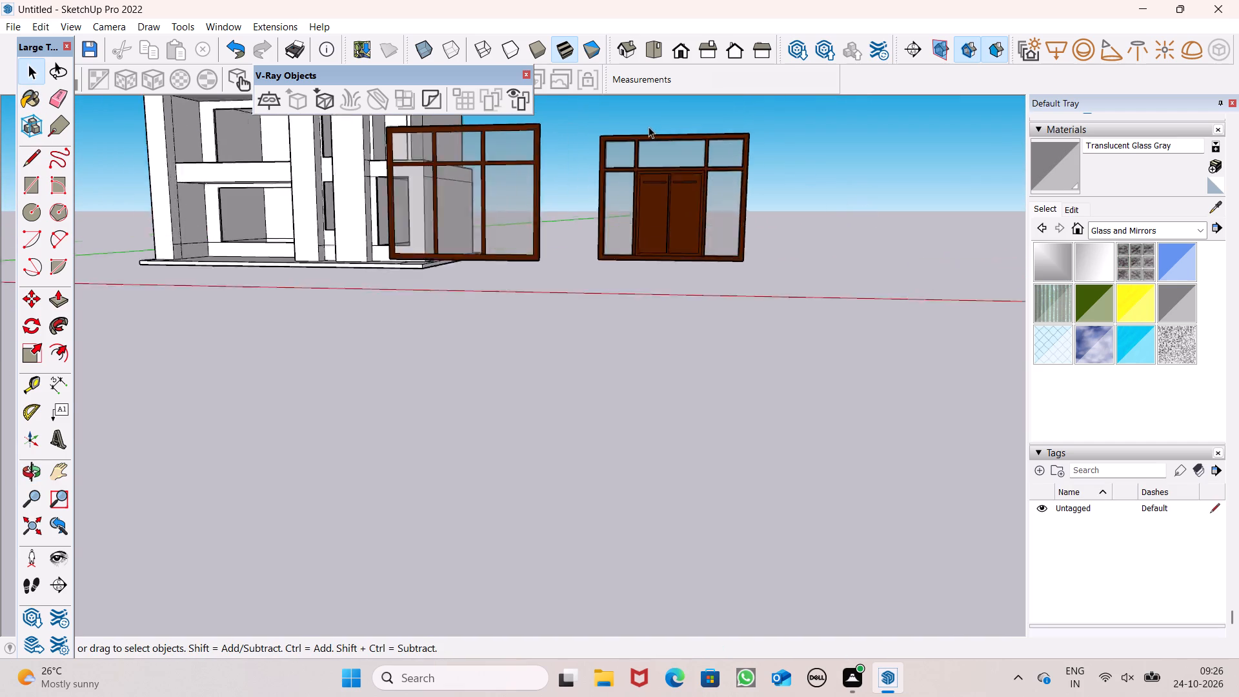
scroll(649, 126, up, 5)
click(1088, 232)
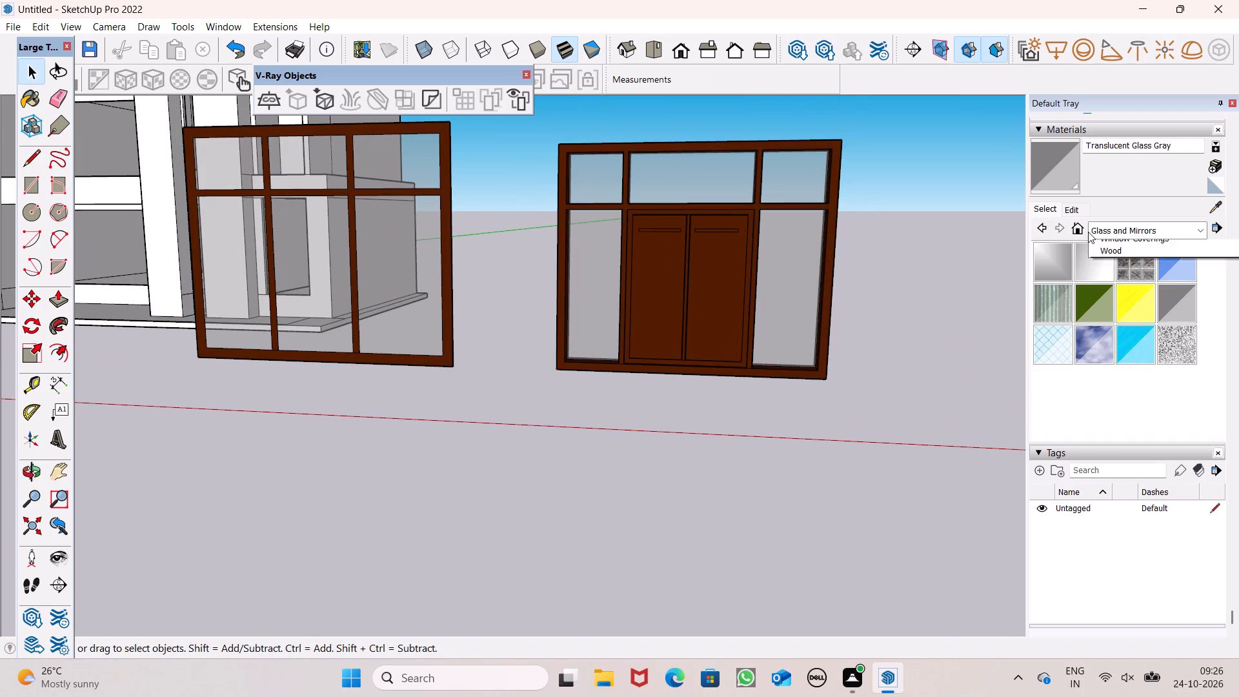
click(1102, 285)
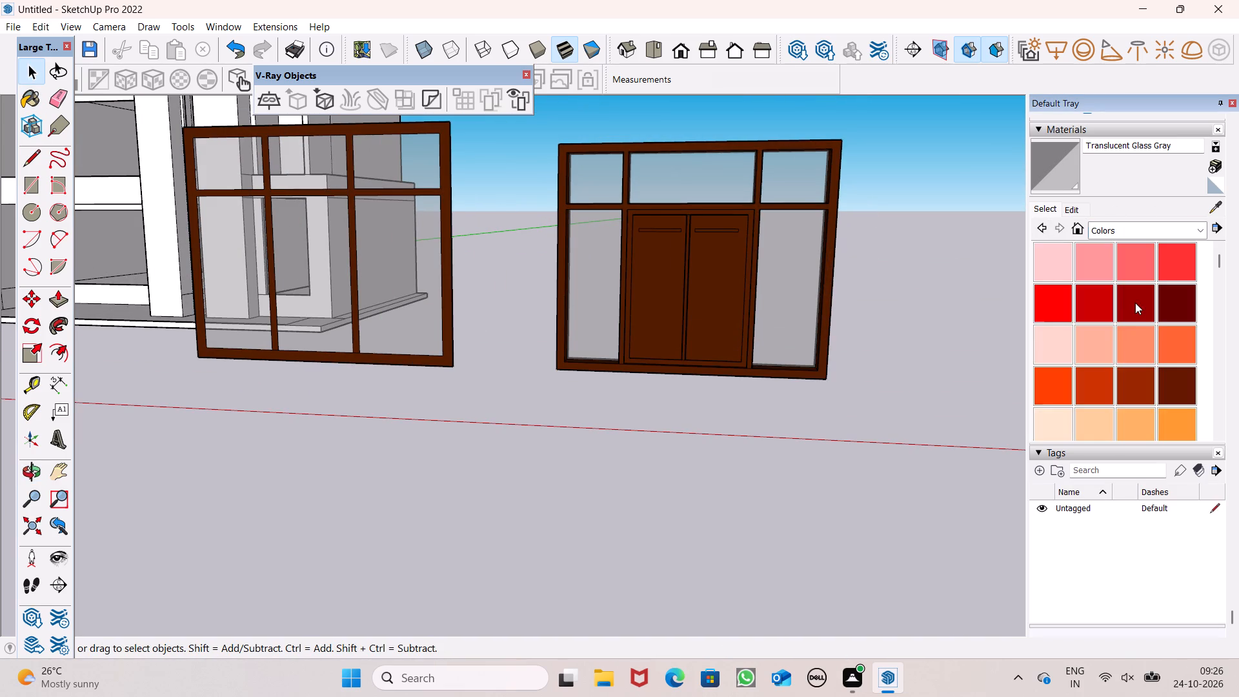
scroll(1107, 339, down, 11)
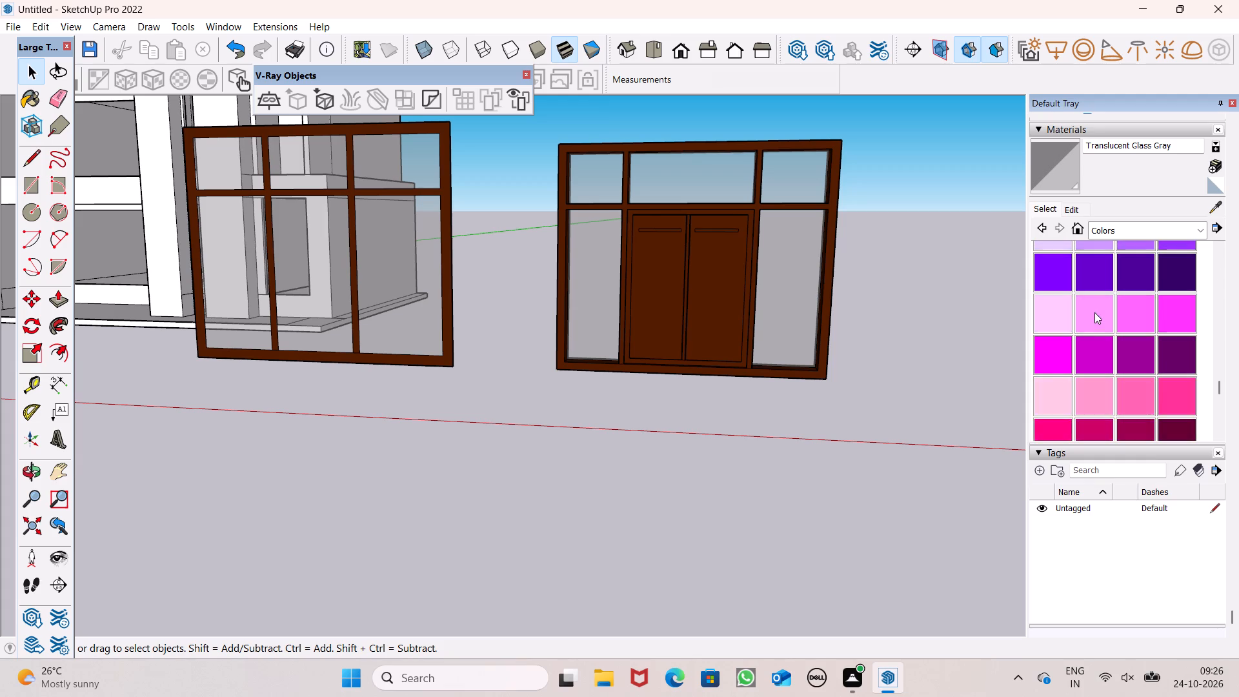
click(1046, 404)
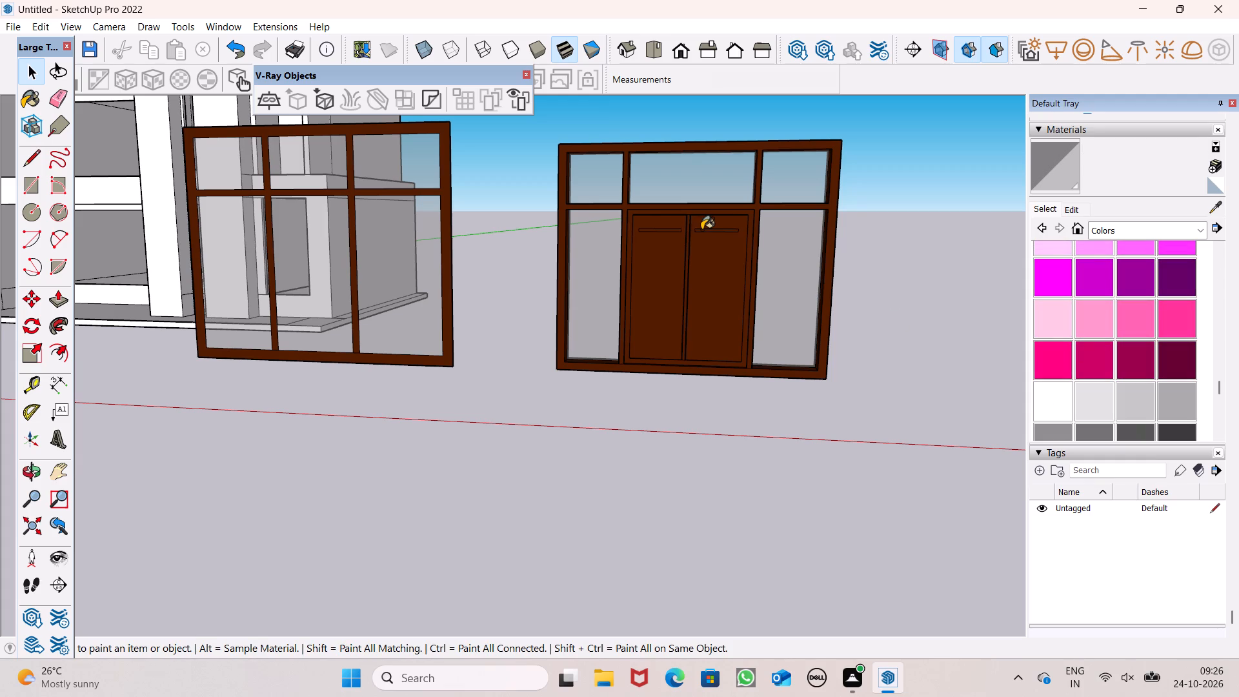
scroll(701, 229, up, 14)
scroll(707, 232, up, 7)
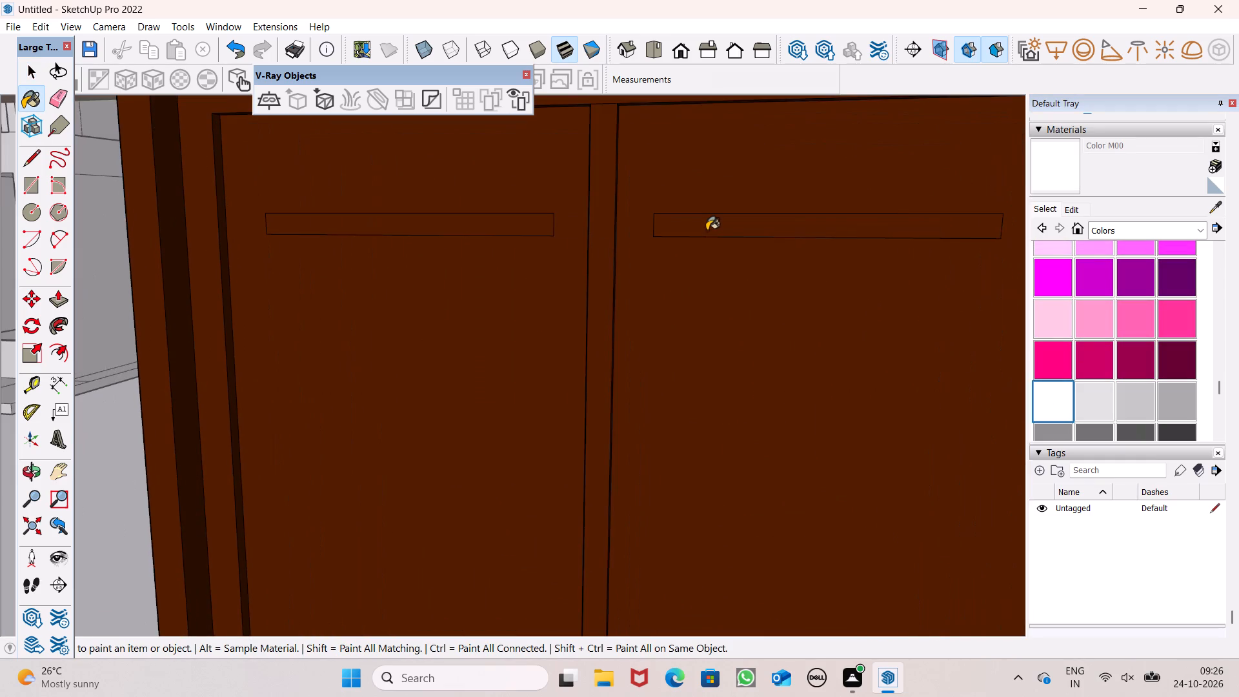
click(707, 230)
scroll(708, 218, down, 4)
scroll(569, 217, up, 5)
click(566, 225)
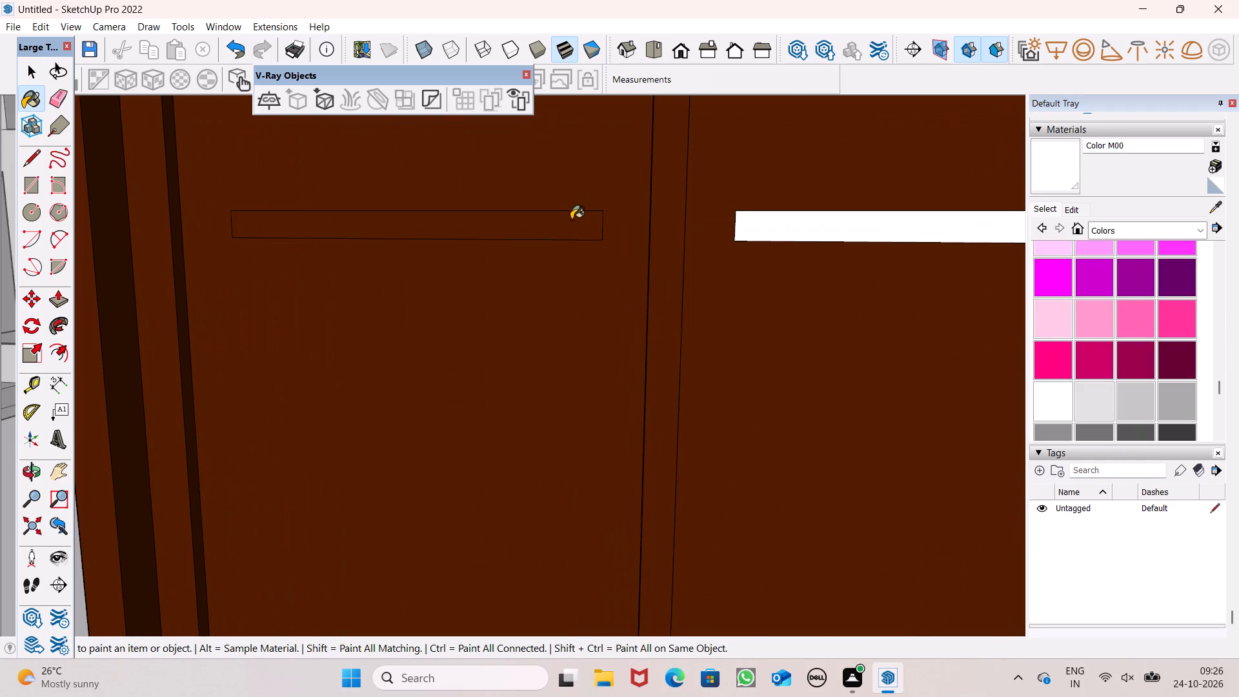
Examine the painted panes, leaves and slats of the second window from several angles.
scroll(594, 210, down, 13)
scroll(666, 183, down, 10)
middle_drag(690, 191, 748, 188)
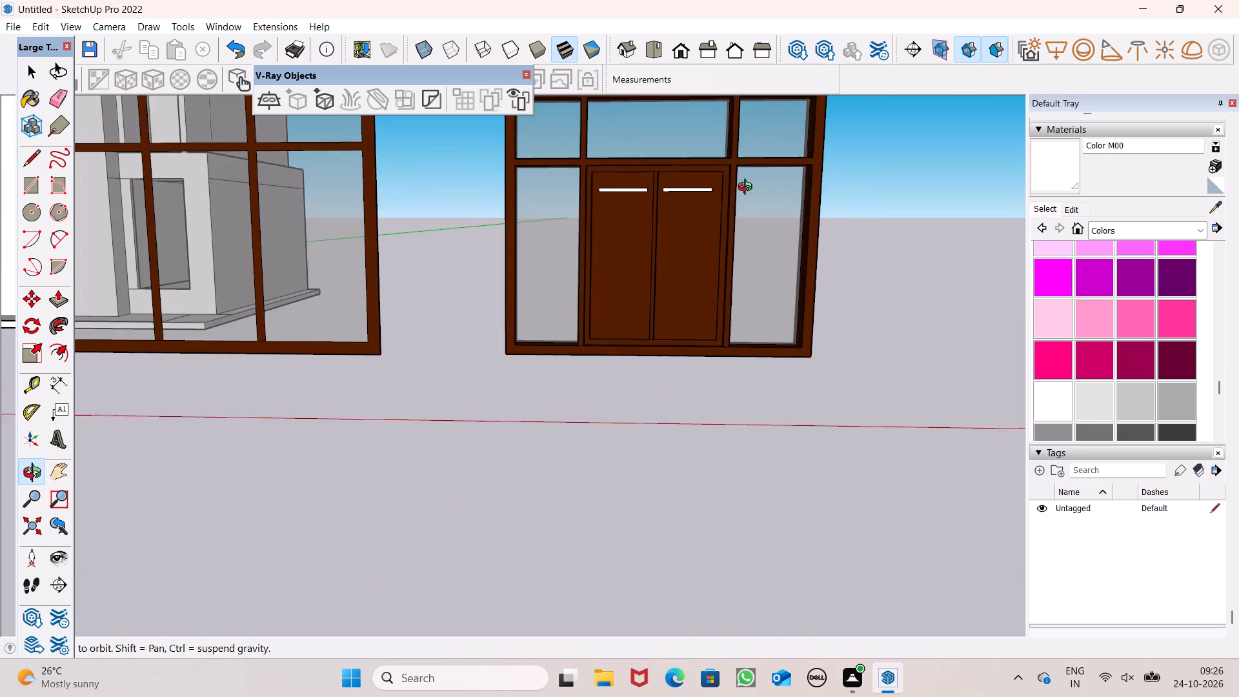
middle_drag(748, 188, 751, 188)
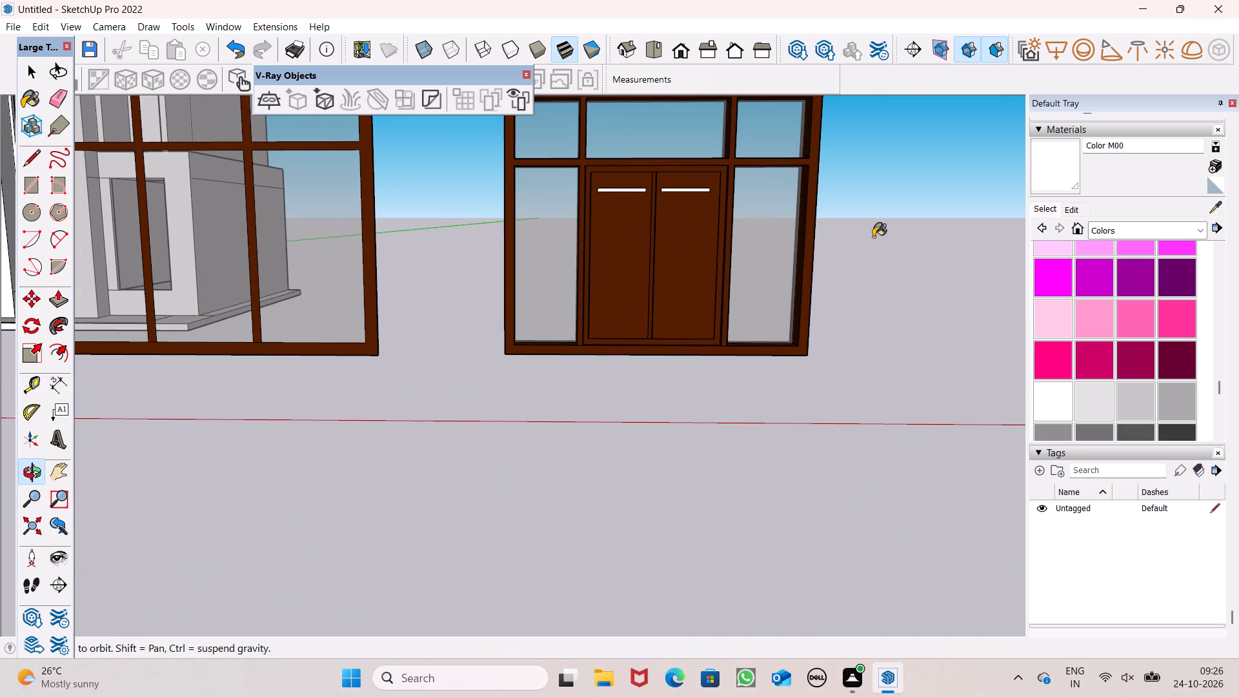
scroll(755, 361, down, 2)
scroll(700, 147, up, 5)
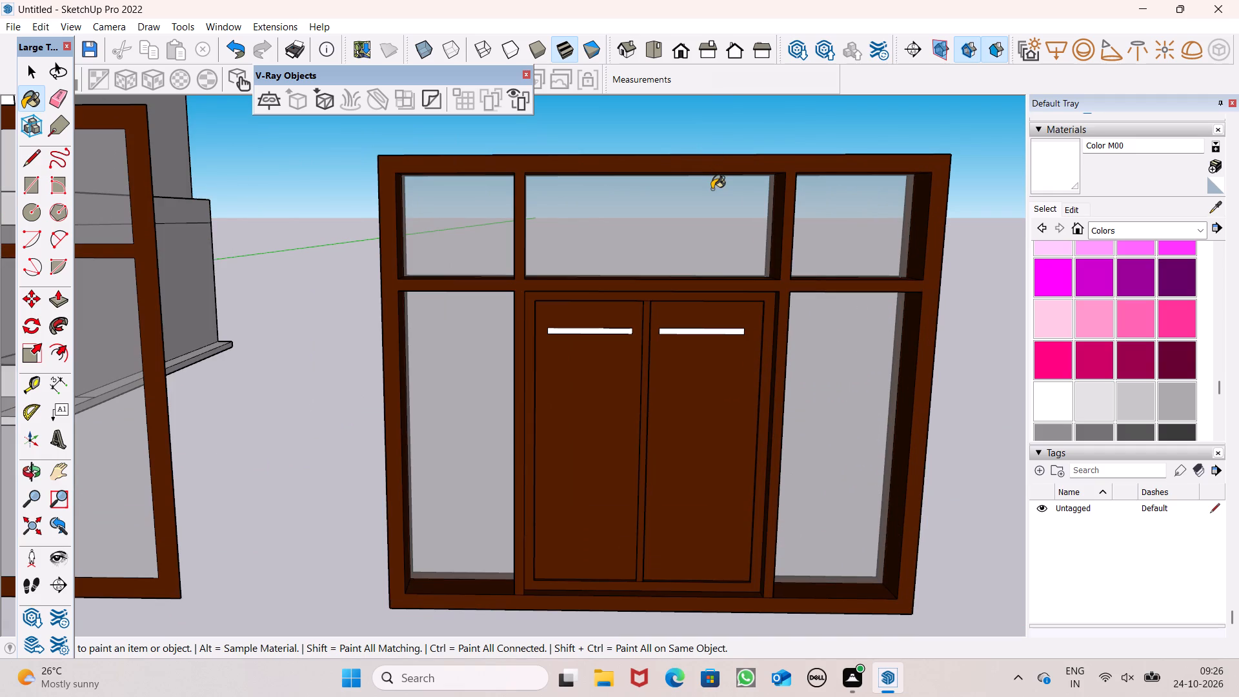
scroll(410, 204, down, 5)
scroll(636, 285, up, 1)
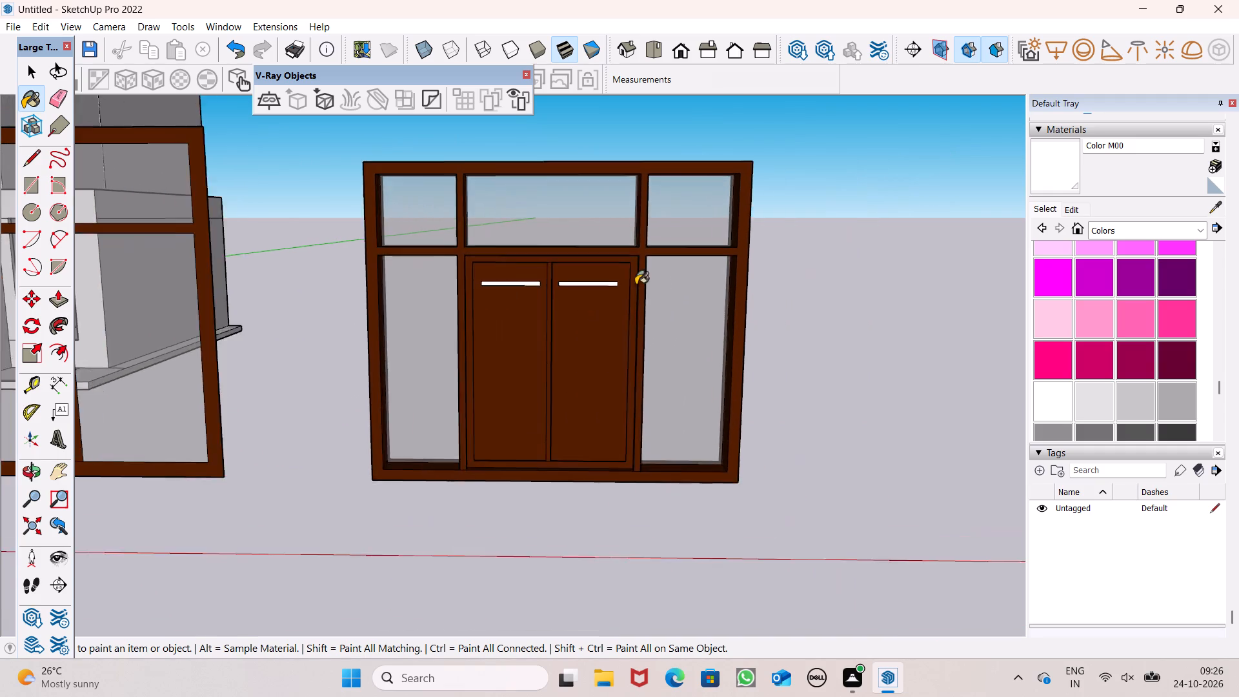
middle_drag(636, 285, 558, 274)
scroll(563, 172, down, 3)
middle_drag(602, 252, 617, 221)
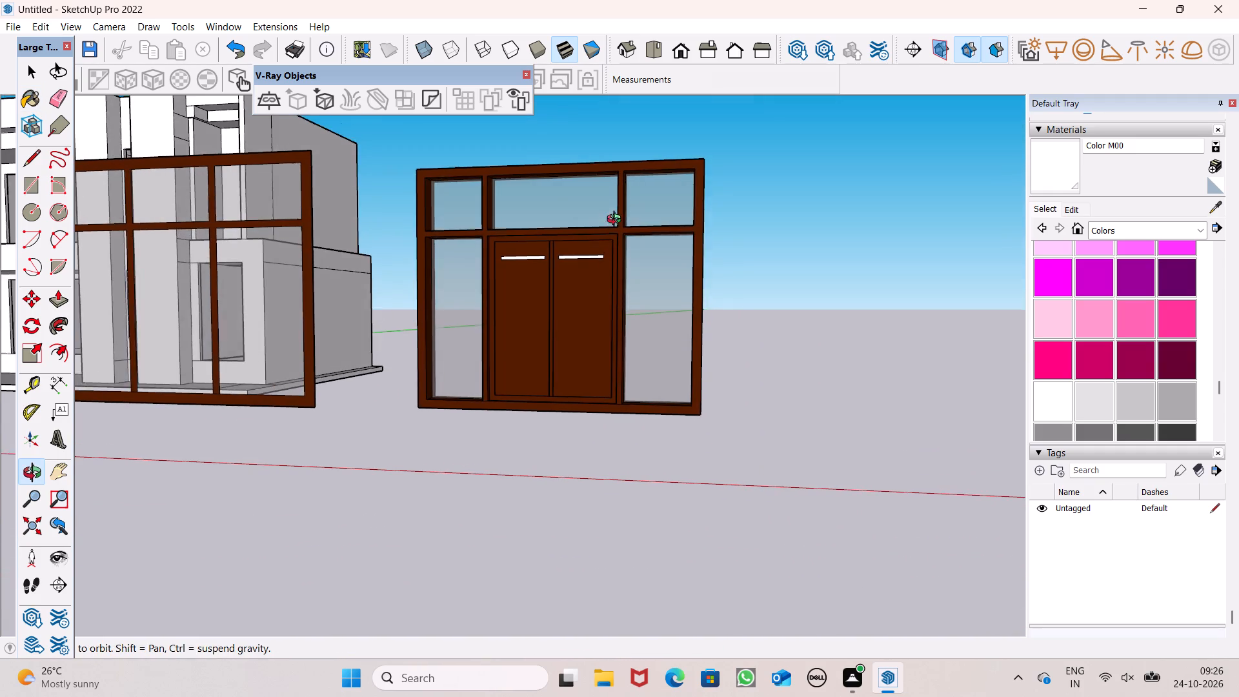
middle_drag(617, 221, 613, 236)
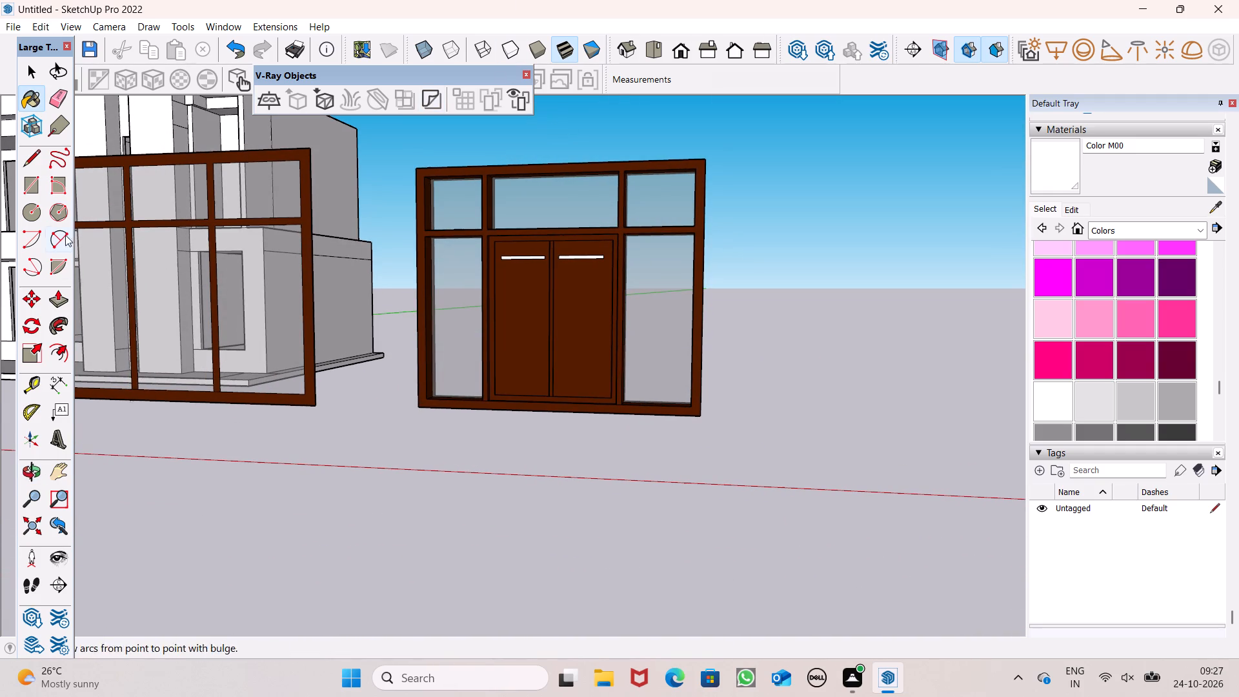
Draw a vertical handle rectangle about 2' 11" by 3 15/16" on the left leaf, against the central vertical strip.
click(25, 188)
scroll(533, 352, up, 7)
middle_drag(583, 356, 606, 341)
scroll(608, 342, up, 5)
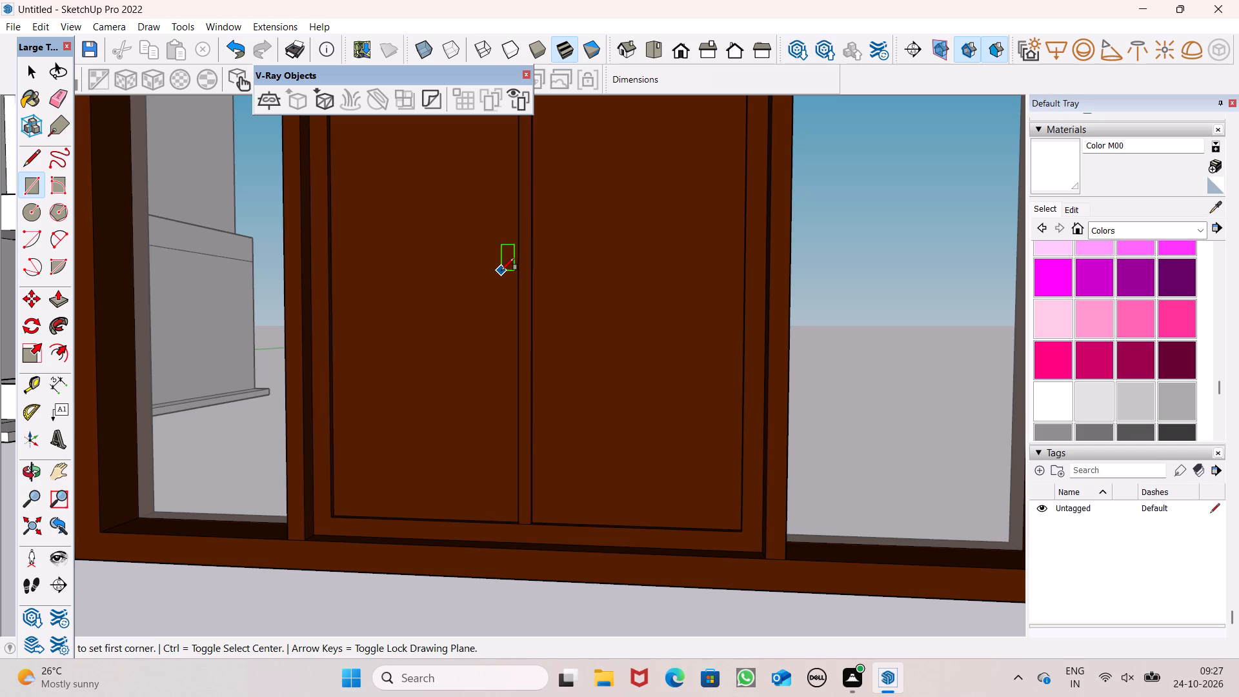
click(501, 270)
middle_drag(491, 401, 601, 452)
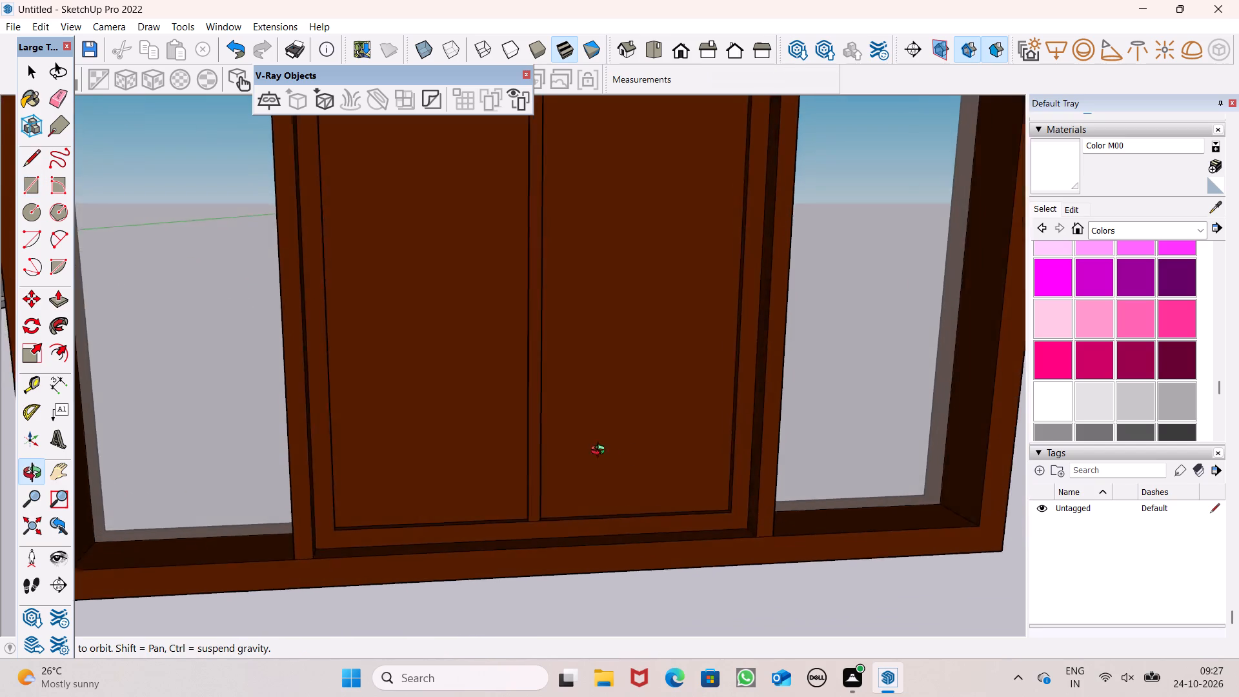
middle_drag(601, 452, 739, 461)
scroll(518, 436, up, 8)
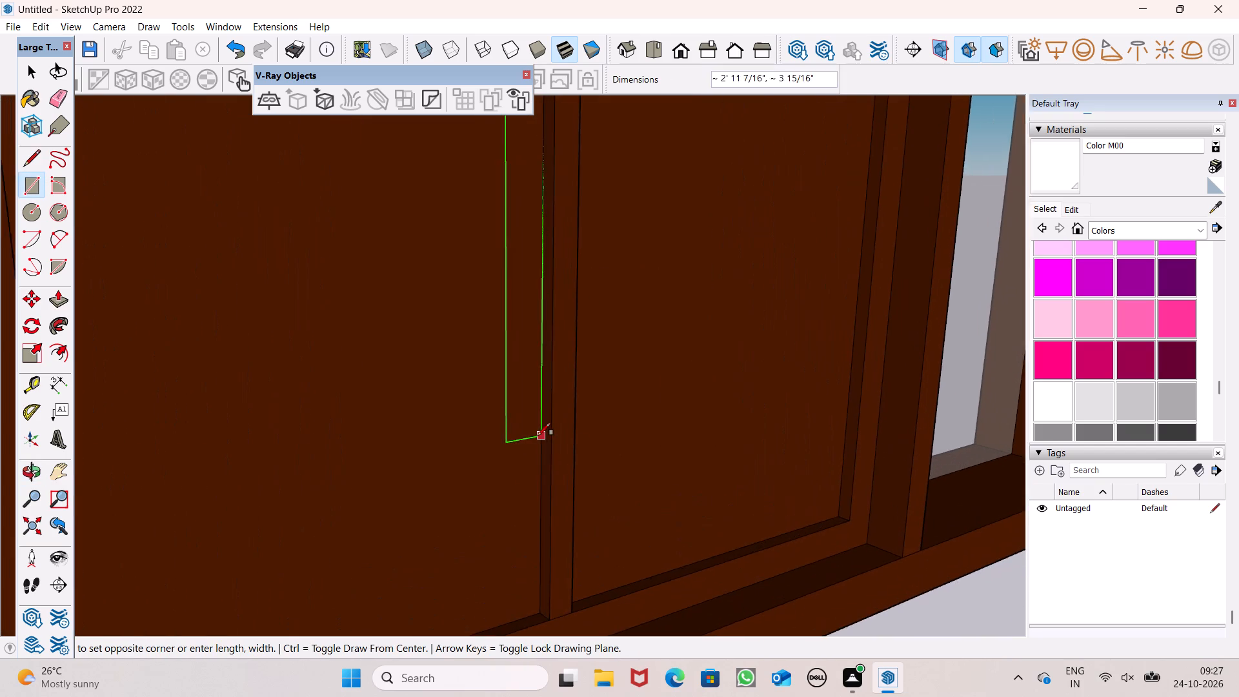
scroll(538, 436, up, 6)
click(544, 427)
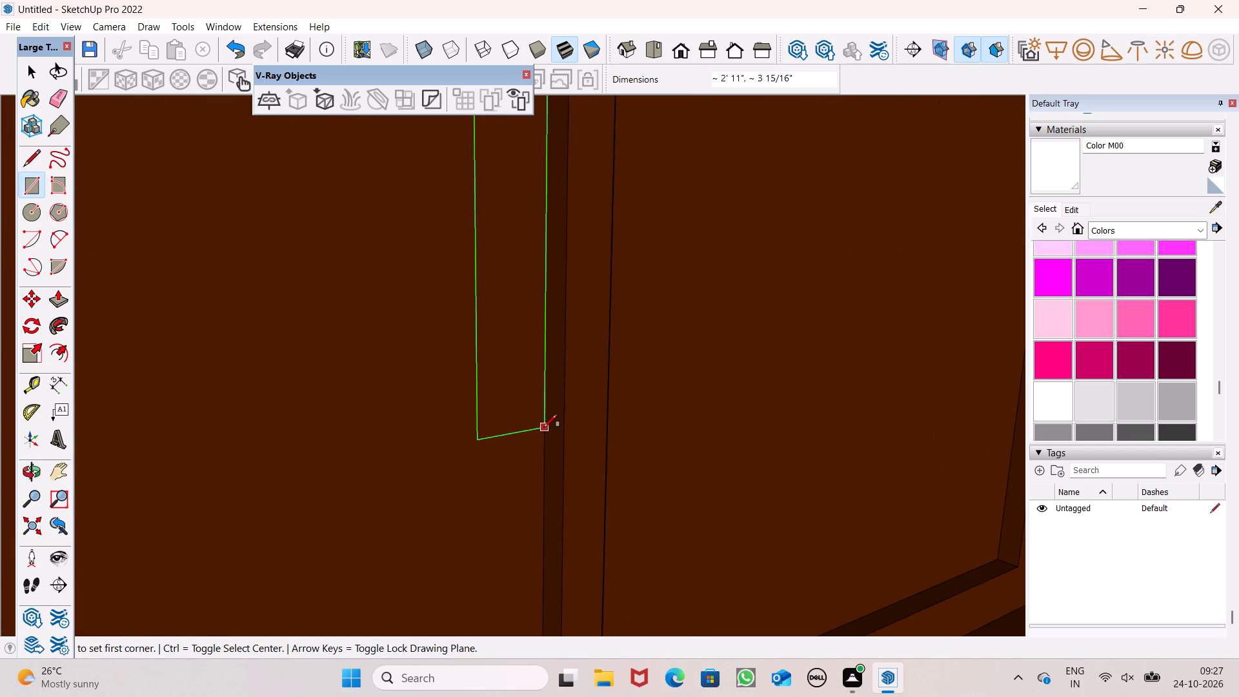
scroll(496, 403, down, 11)
middle_drag(518, 439, 418, 490)
key(space)
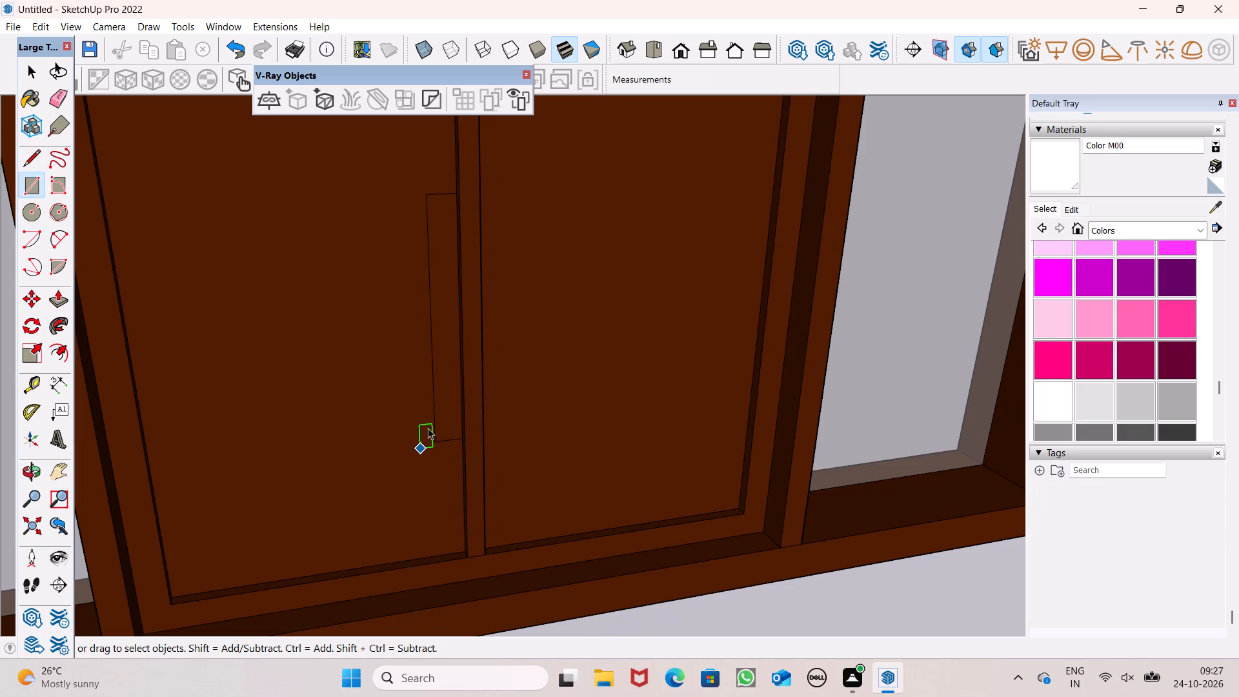
Copy the vertical handle rectangle horizontally about 6 7/16" onto the right leaf, beside the central strip.
double_click(444, 413)
scroll(609, 382, down, 4)
middle_drag(608, 403, 385, 438)
key(m)
key(Return)
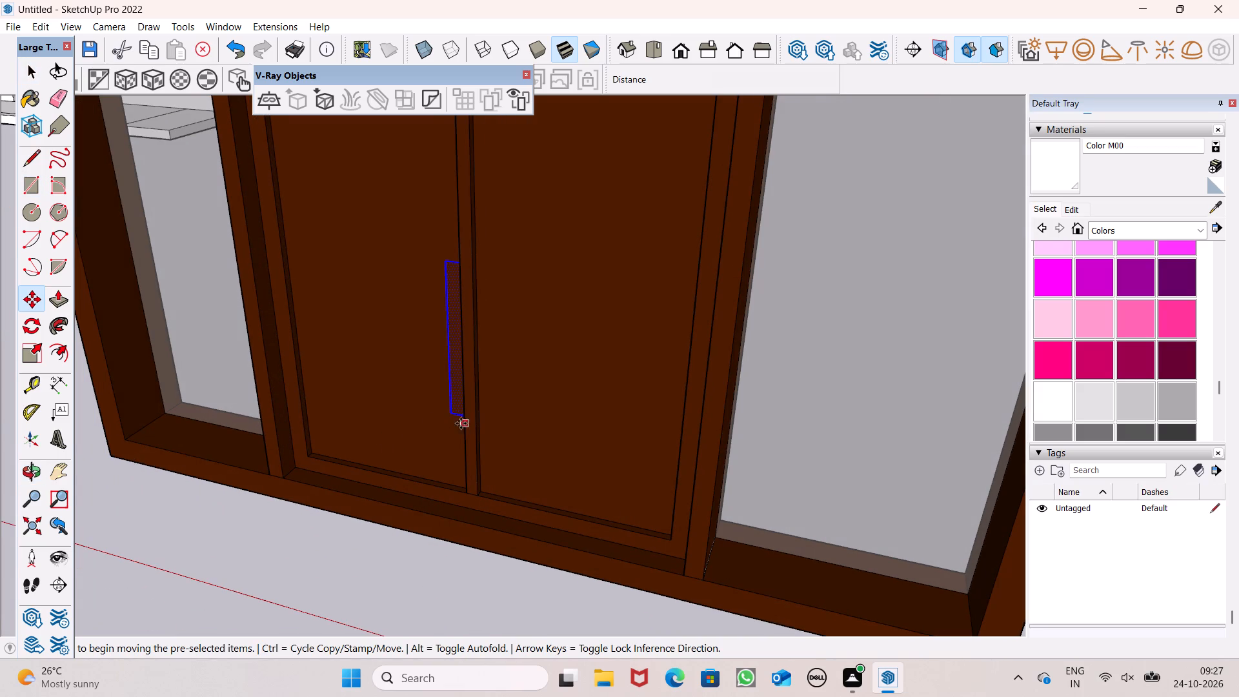
drag(461, 420, 497, 423)
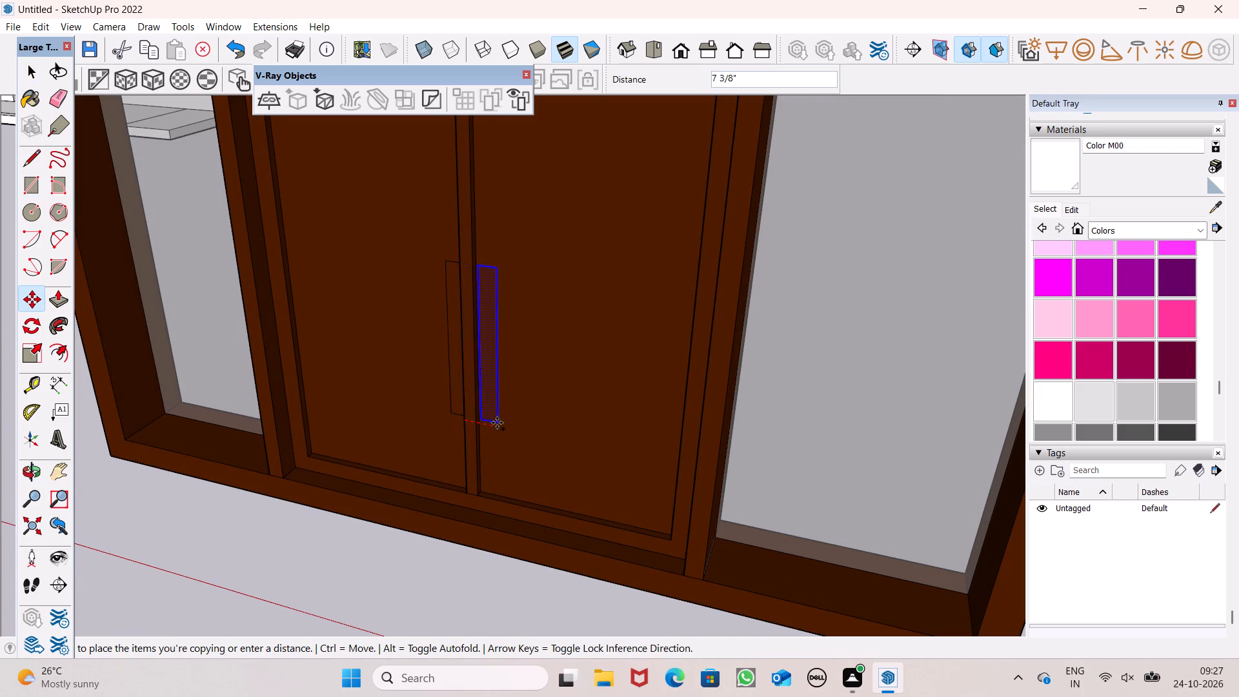
drag(497, 423, 492, 427)
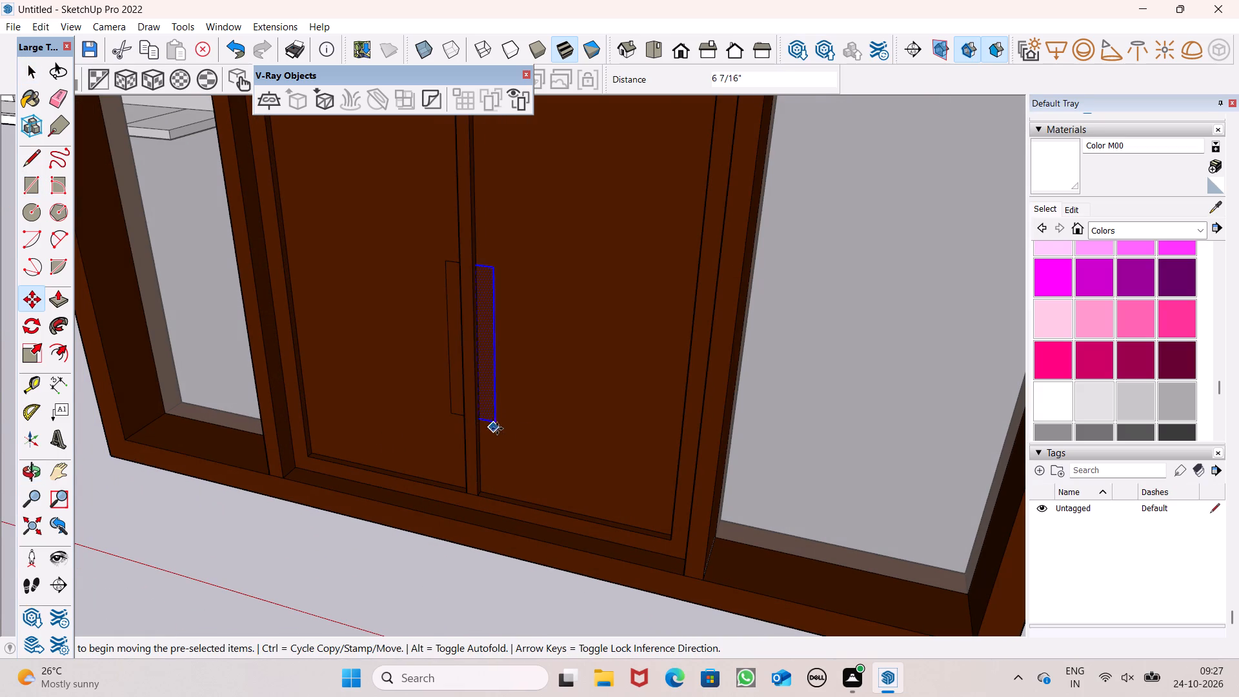
scroll(540, 421, down, 5)
middle_drag(547, 429, 712, 286)
key(space)
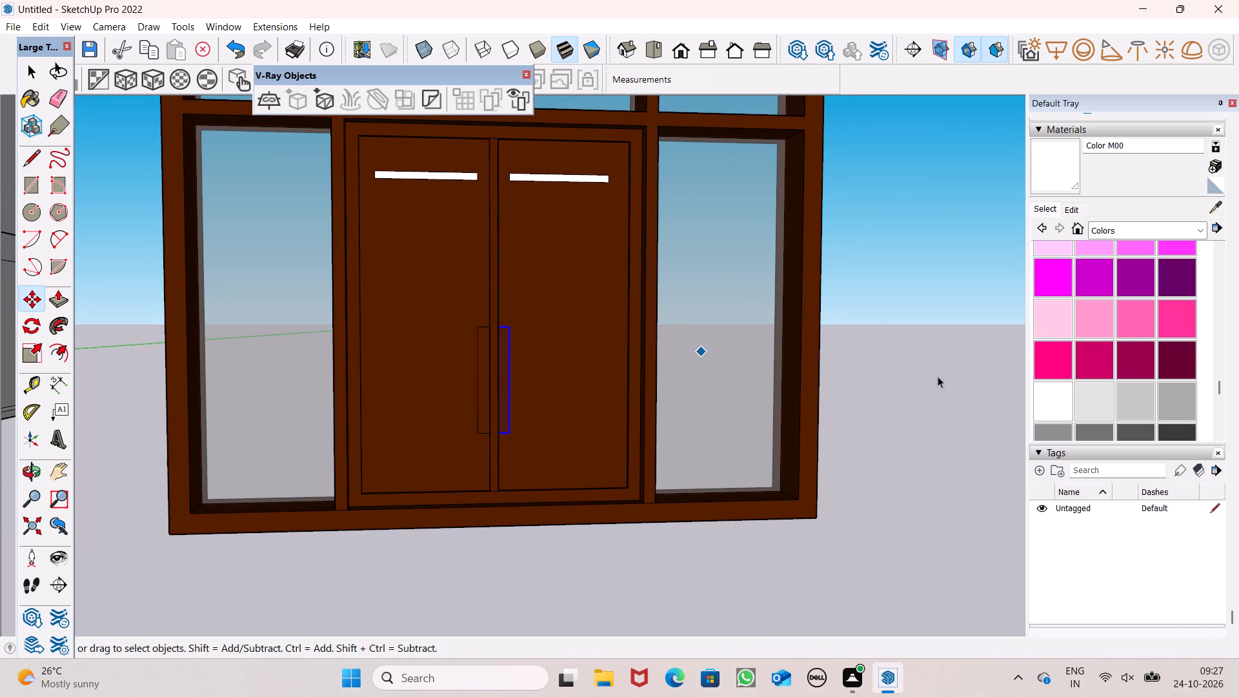
click(938, 376)
Paint both vertical handle rectangles on the central leaves with Metal Corrugated Shiny from the Metal collection.
scroll(577, 385, up, 6)
scroll(601, 365, down, 8)
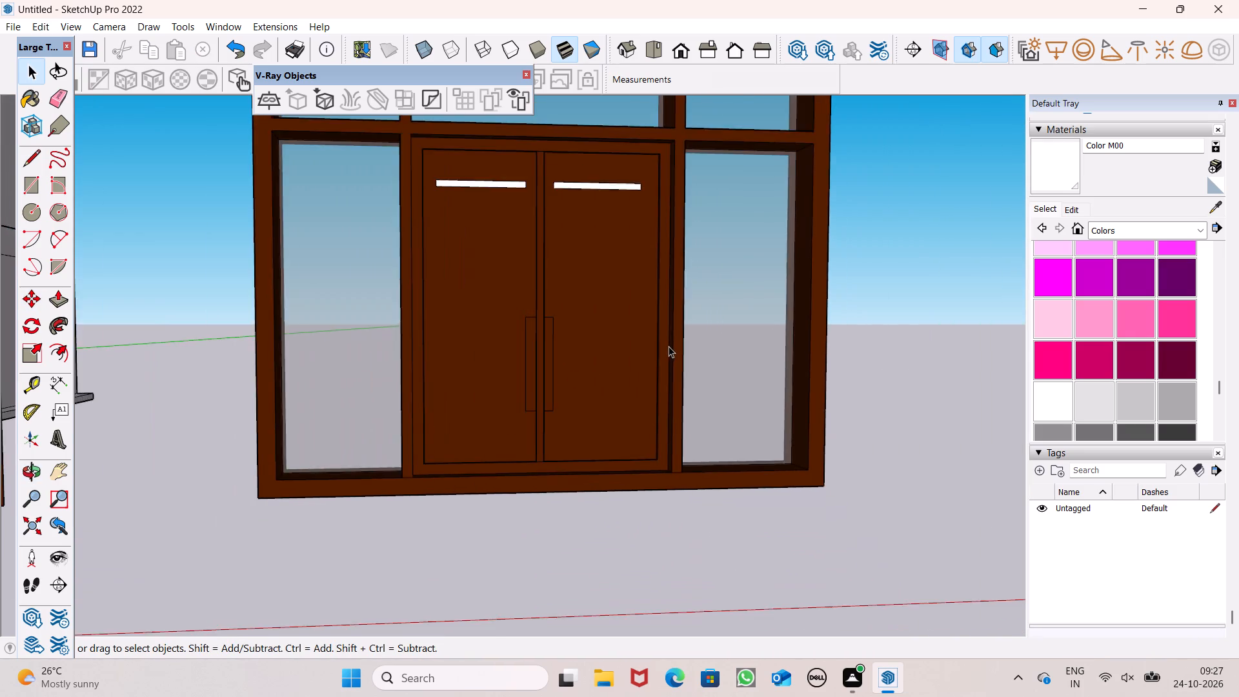
middle_drag(659, 362, 650, 432)
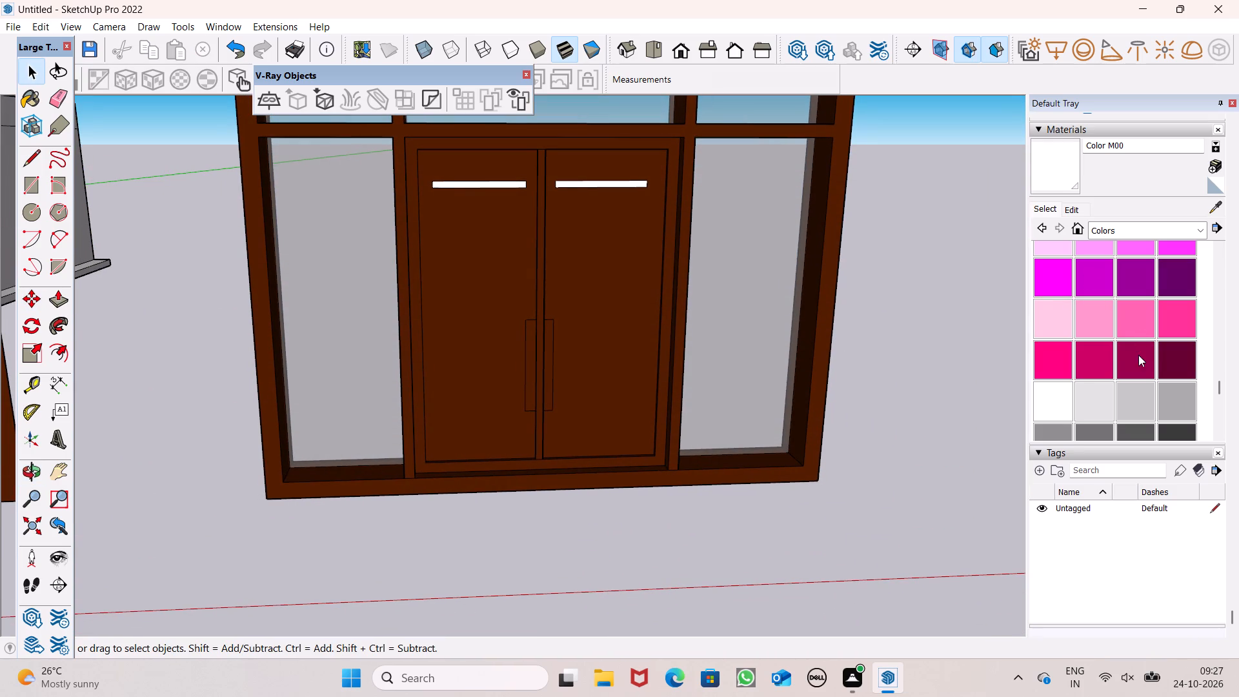
scroll(1138, 355, down, 1)
click(1156, 220)
click(1143, 228)
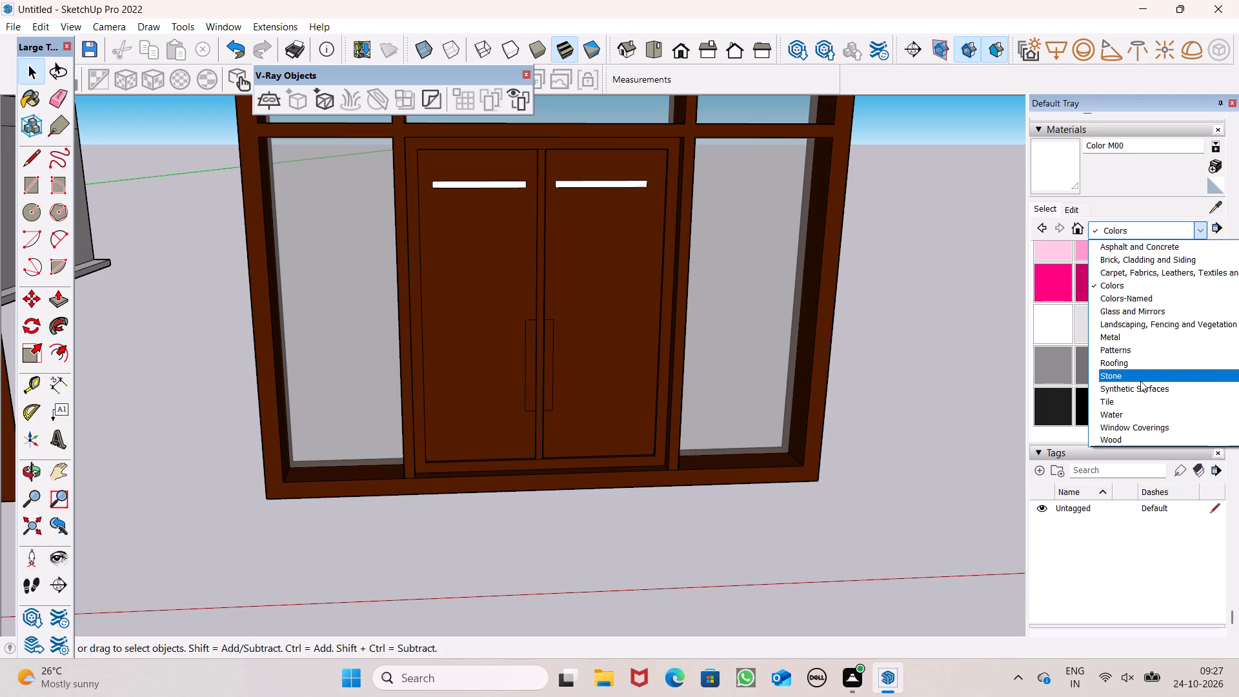
click(1114, 339)
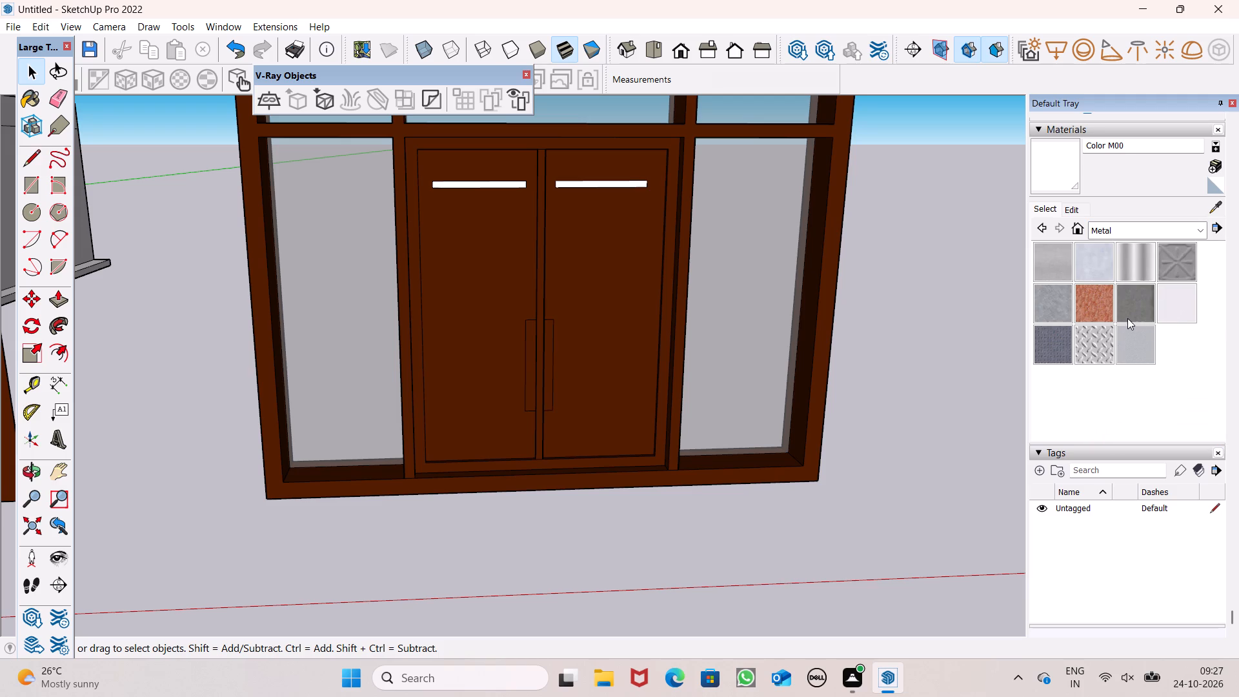
click(1138, 266)
scroll(474, 357, up, 7)
click(558, 365)
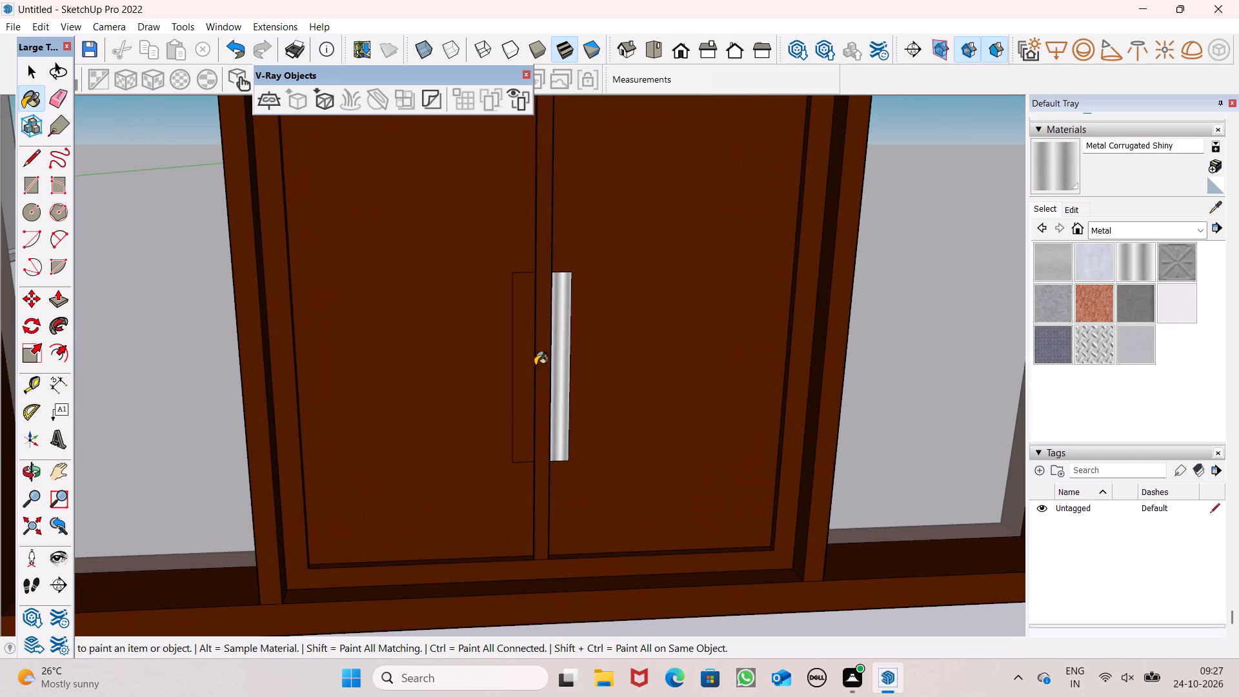
click(525, 365)
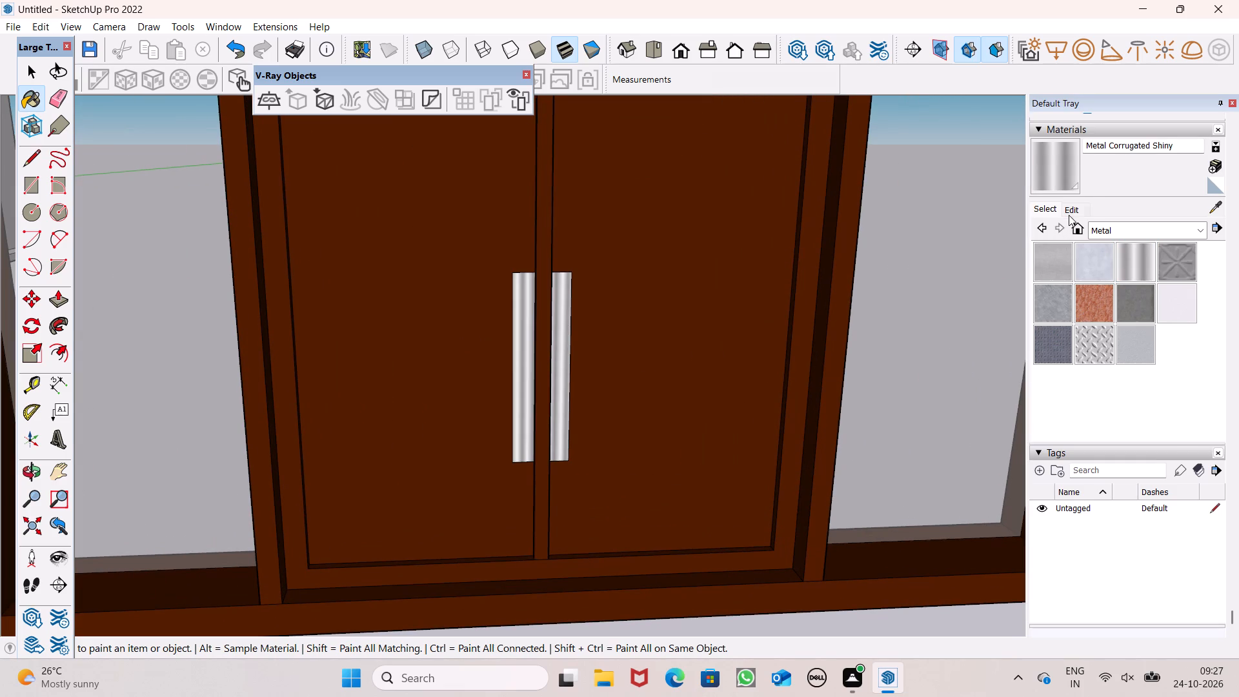
Tint the Metal Corrugated Shiny material yellowish by setting its blue value to 151.
click(1069, 214)
drag(1120, 314, 1109, 314)
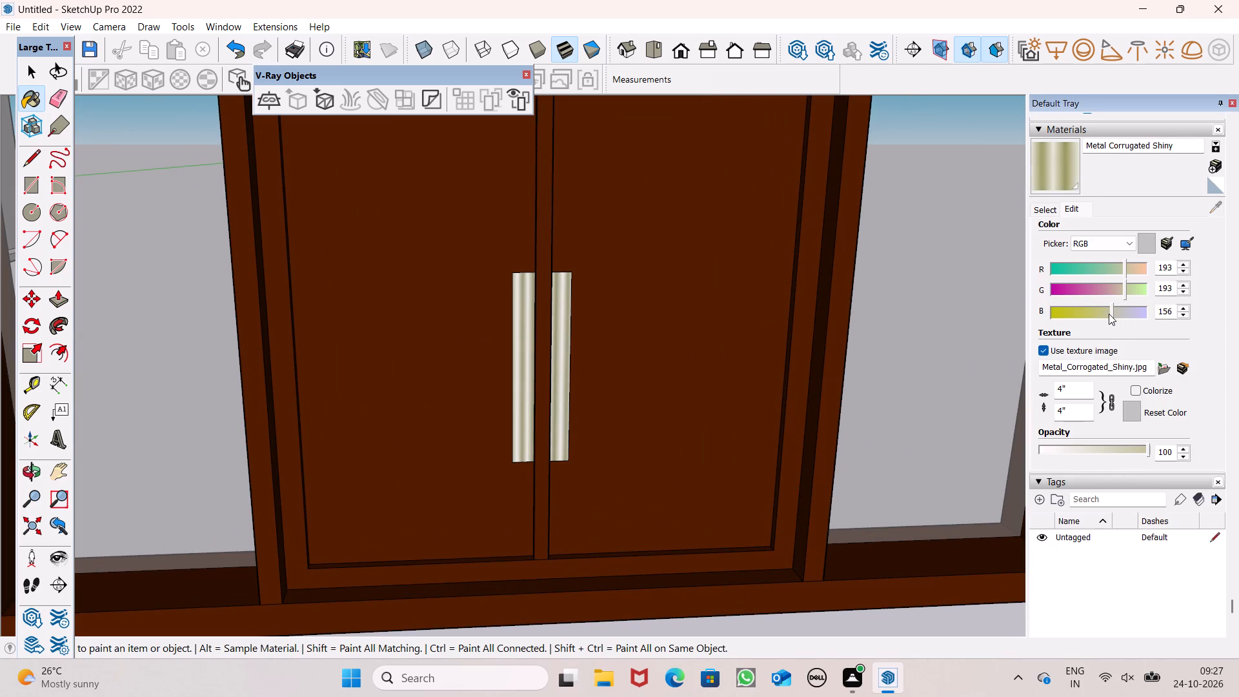
drag(1109, 314, 1107, 314)
Extrude both metal handle rectangles outward from the leaves by about 1 11/16".
scroll(713, 281, down, 4)
middle_drag(677, 321, 872, 458)
scroll(725, 394, up, 1)
middle_drag(722, 401, 541, 369)
scroll(703, 412, up, 1)
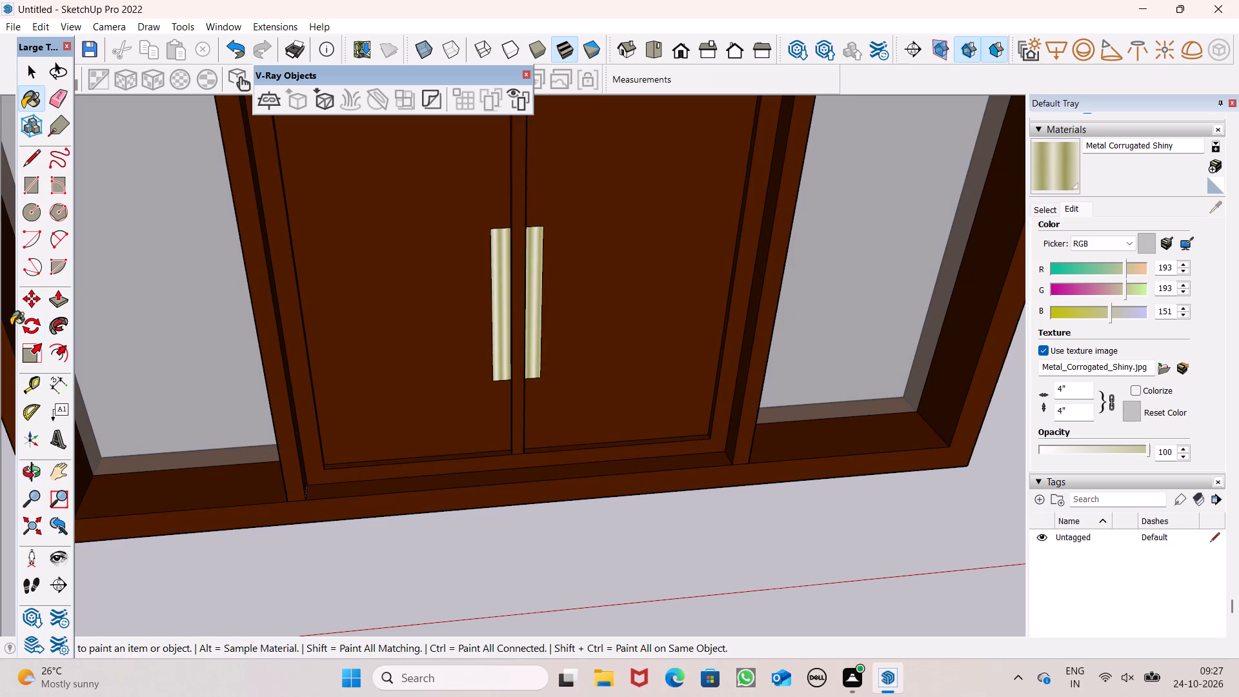
click(63, 301)
middle_drag(488, 321, 568, 358)
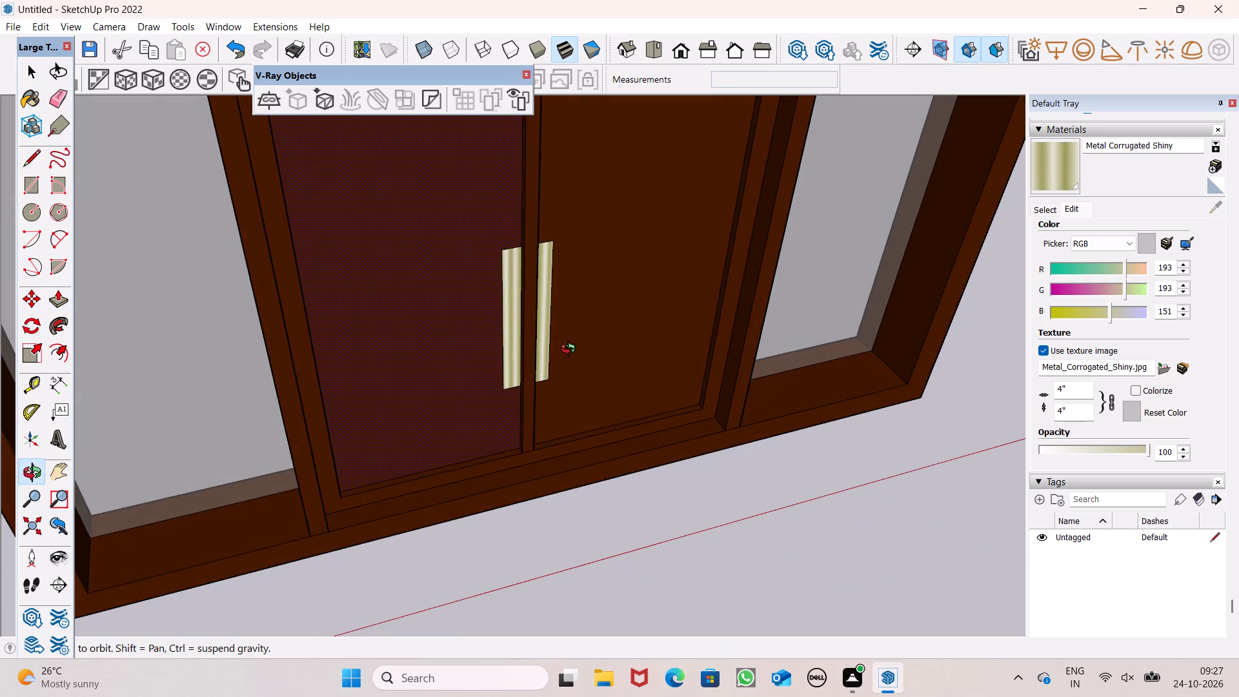
scroll(478, 321, up, 5)
drag(535, 363, 535, 374)
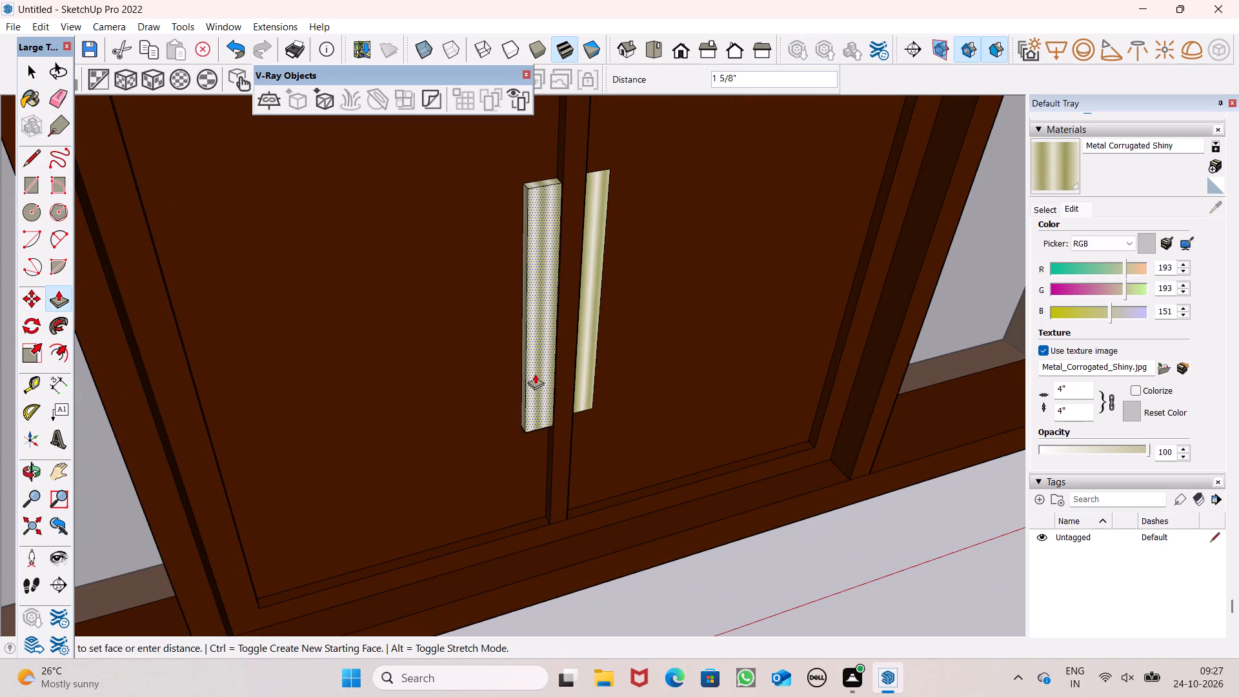
drag(535, 374, 538, 374)
drag(590, 365, 561, 407)
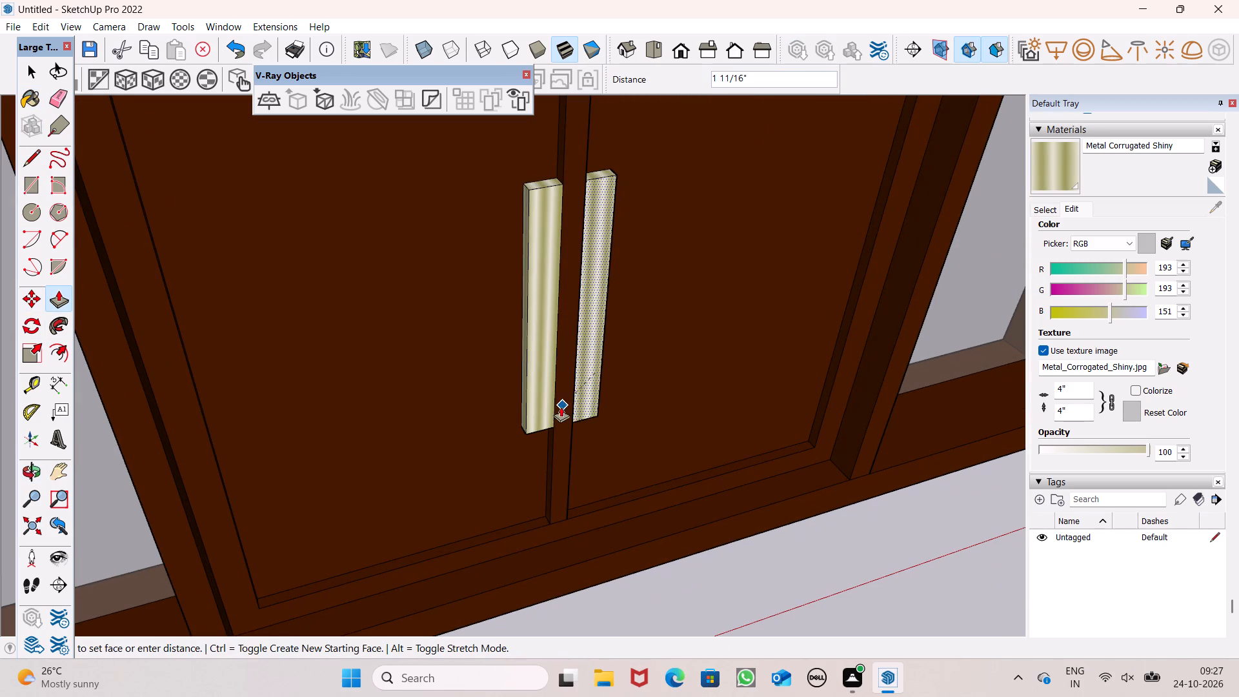
drag(561, 407, 552, 412)
scroll(589, 344, down, 4)
middle_drag(624, 359, 490, 290)
key(space)
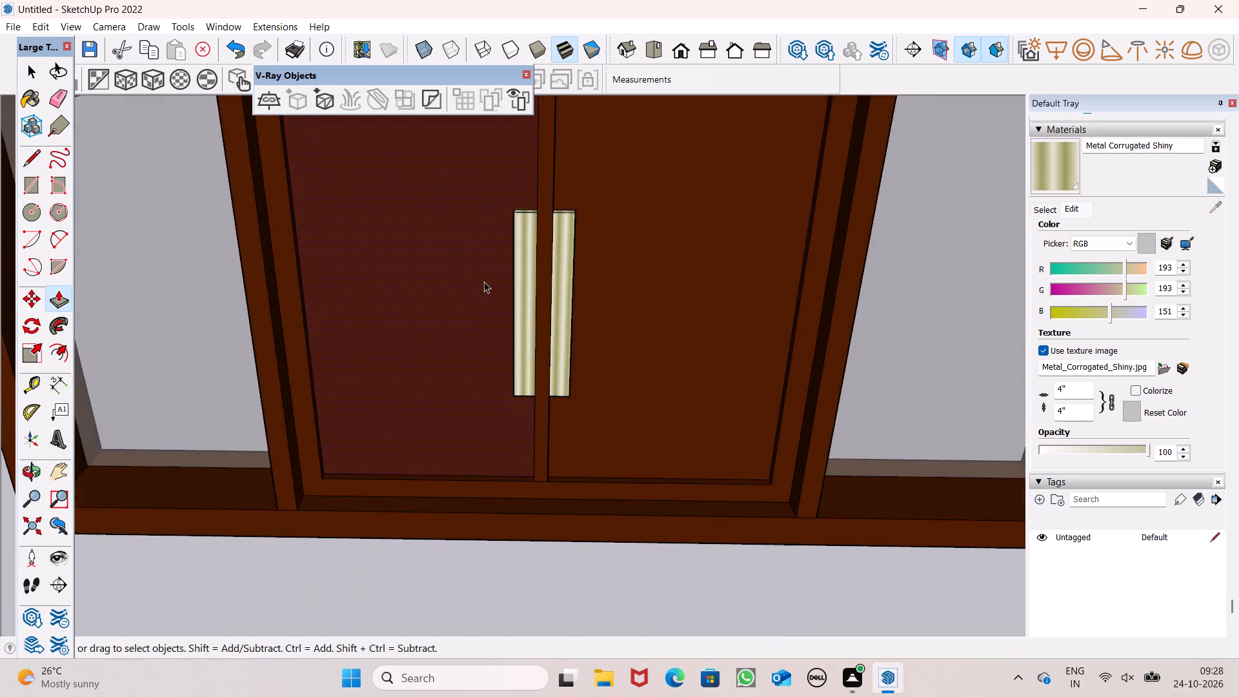
Examine the door unit with its handles and the neighbouring window from several distances and angles.
scroll(484, 298, down, 5)
scroll(525, 347, down, 6)
scroll(543, 359, up, 1)
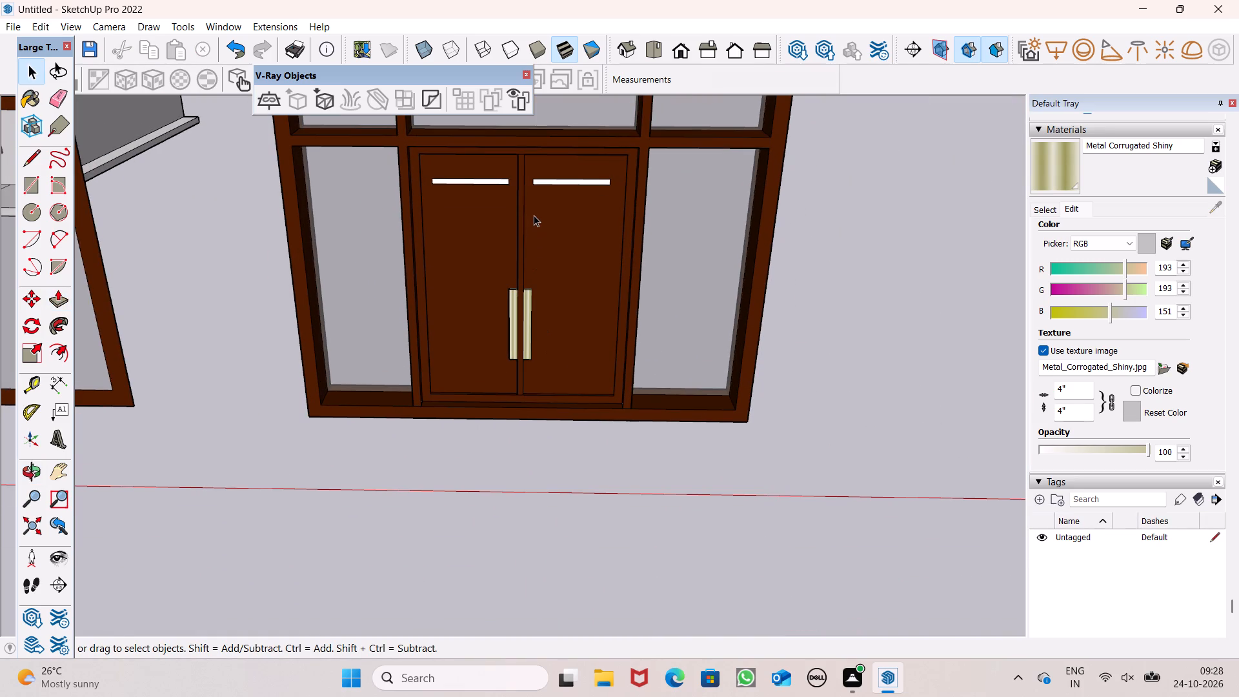
scroll(534, 215, down, 9)
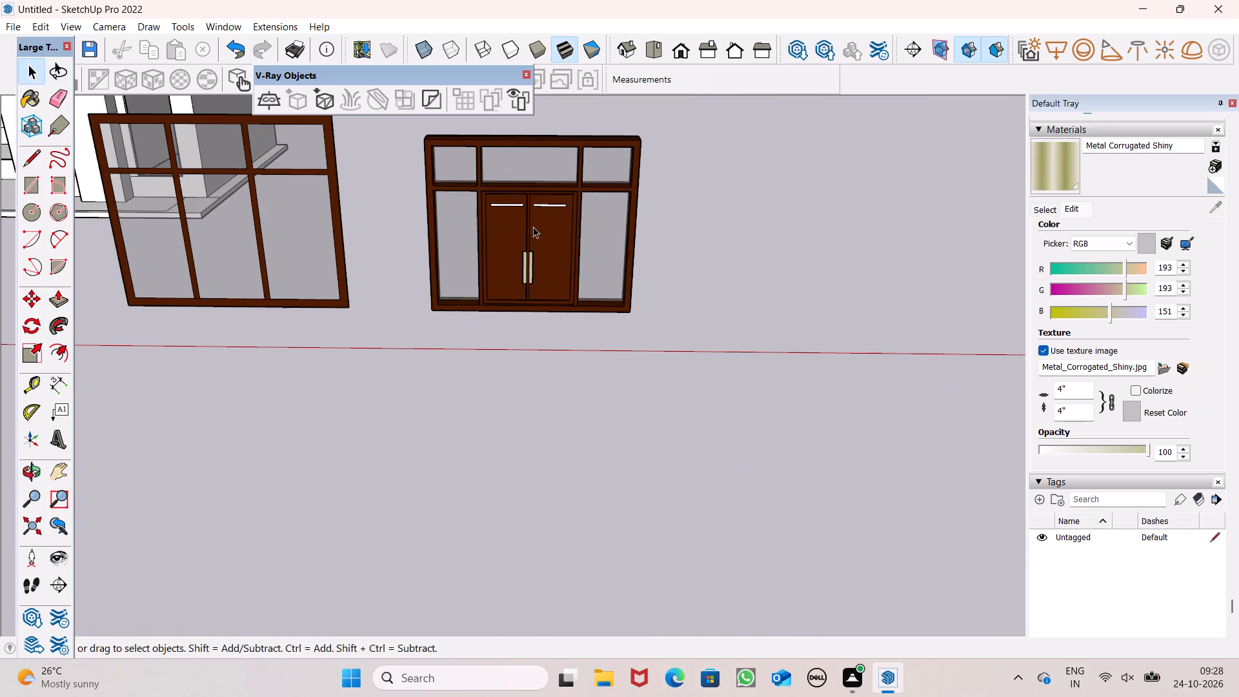
middle_drag(532, 217, 514, 143)
scroll(559, 175, up, 3)
scroll(650, 216, down, 6)
middle_drag(656, 236, 283, 317)
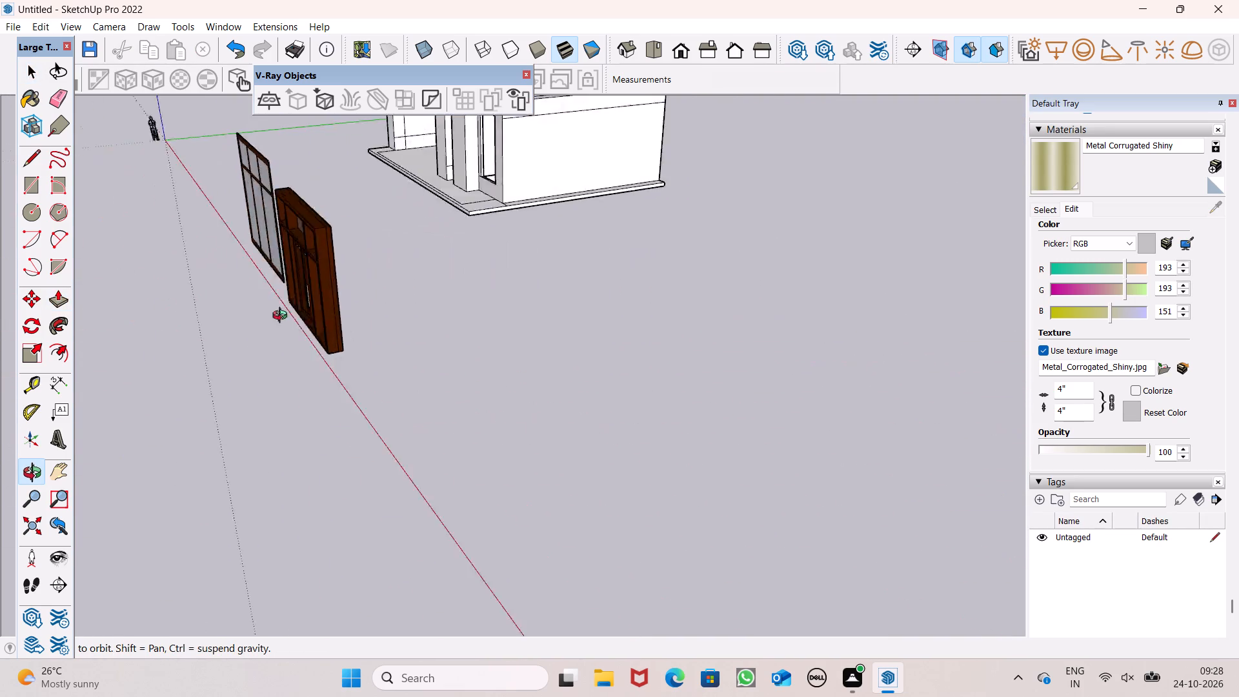
middle_drag(283, 317, 566, 287)
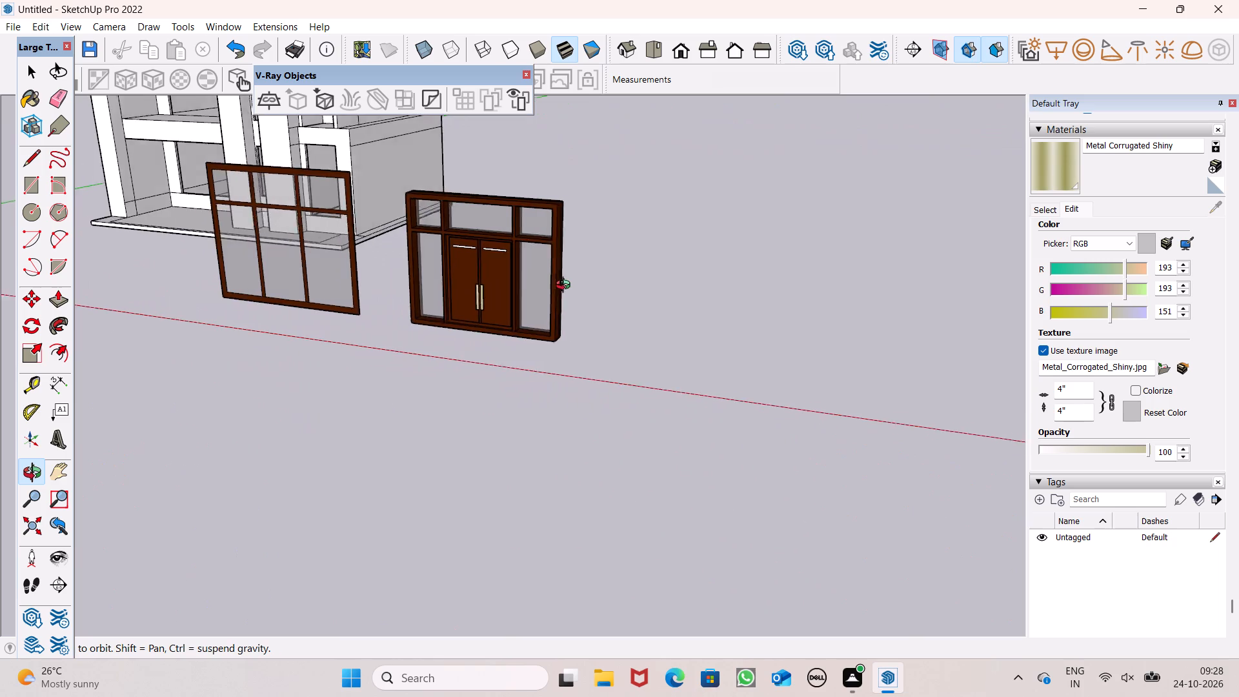
Push/Pull the back face of the first window's frame to give it depth, finishing with a pull of about 4 1/16".
middle_drag(566, 287, 928, 256)
middle_drag(486, 318, 860, 321)
scroll(701, 265, up, 1)
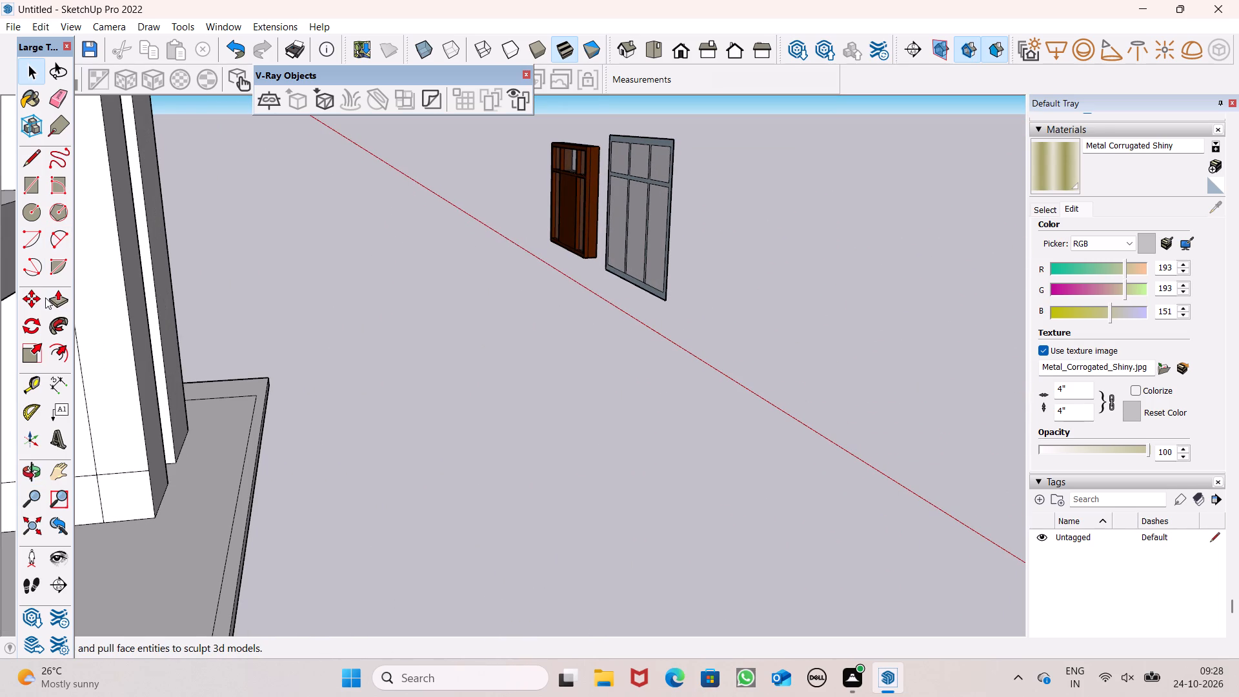
click(45, 298)
scroll(598, 281, up, 4)
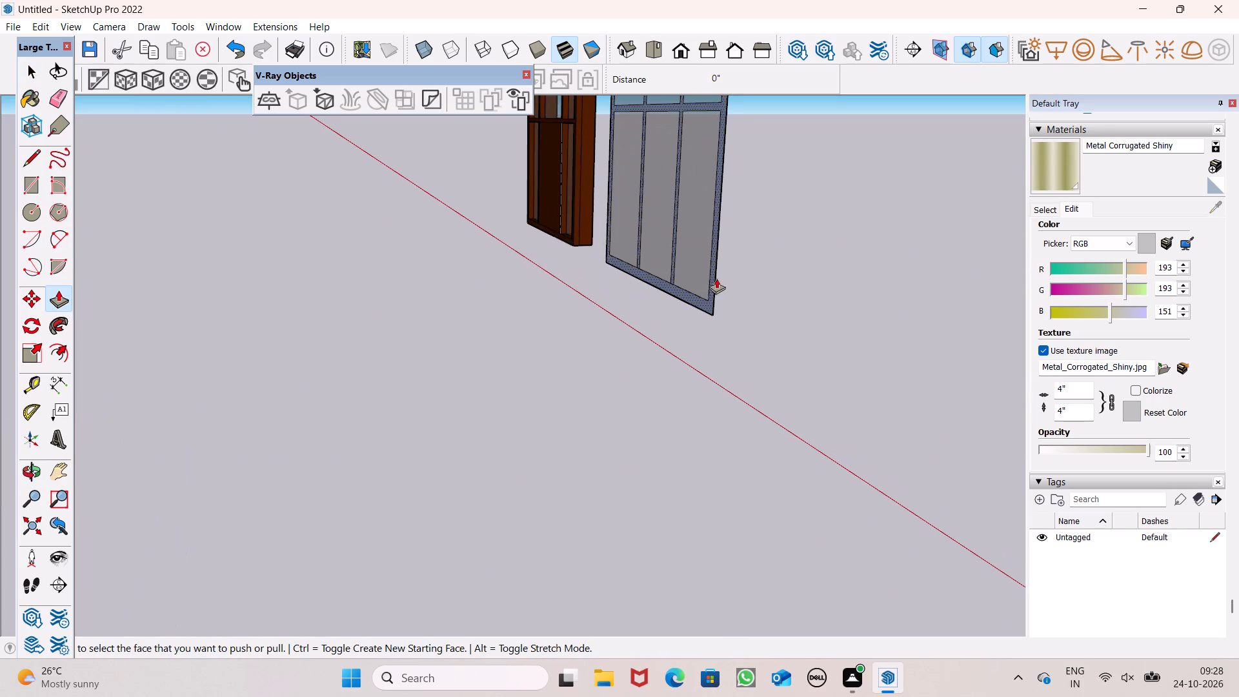
drag(708, 305, 700, 316)
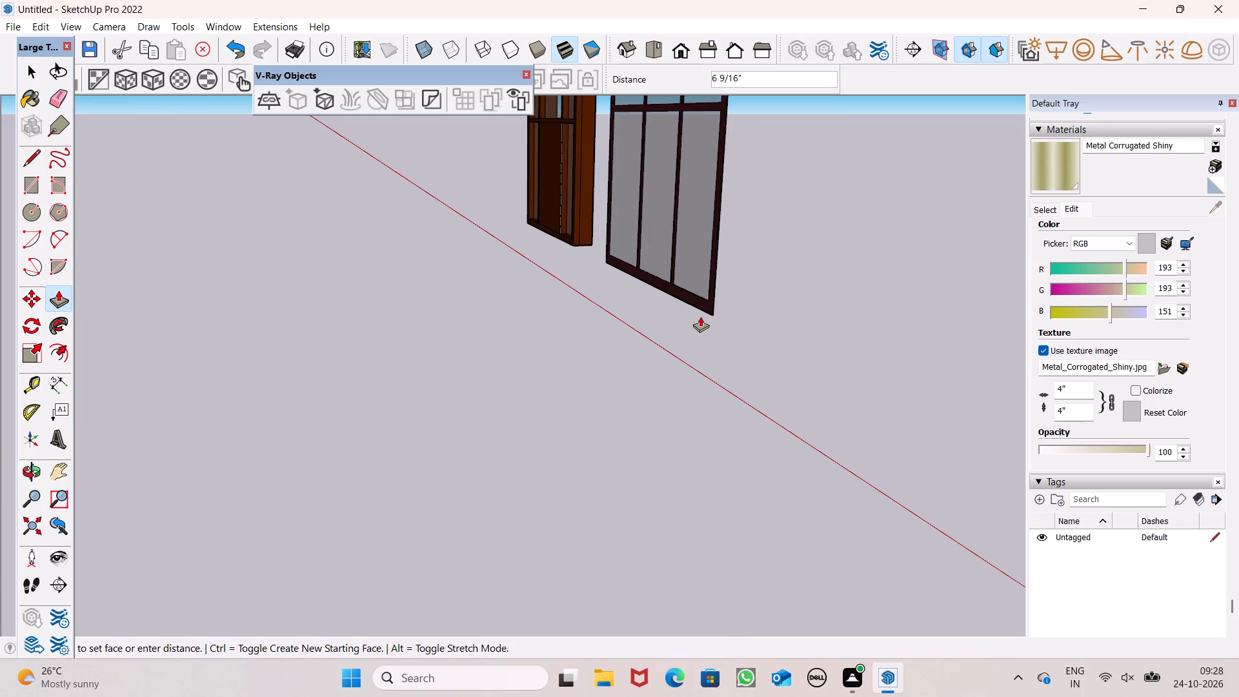
drag(700, 316, 647, 316)
scroll(710, 285, up, 4)
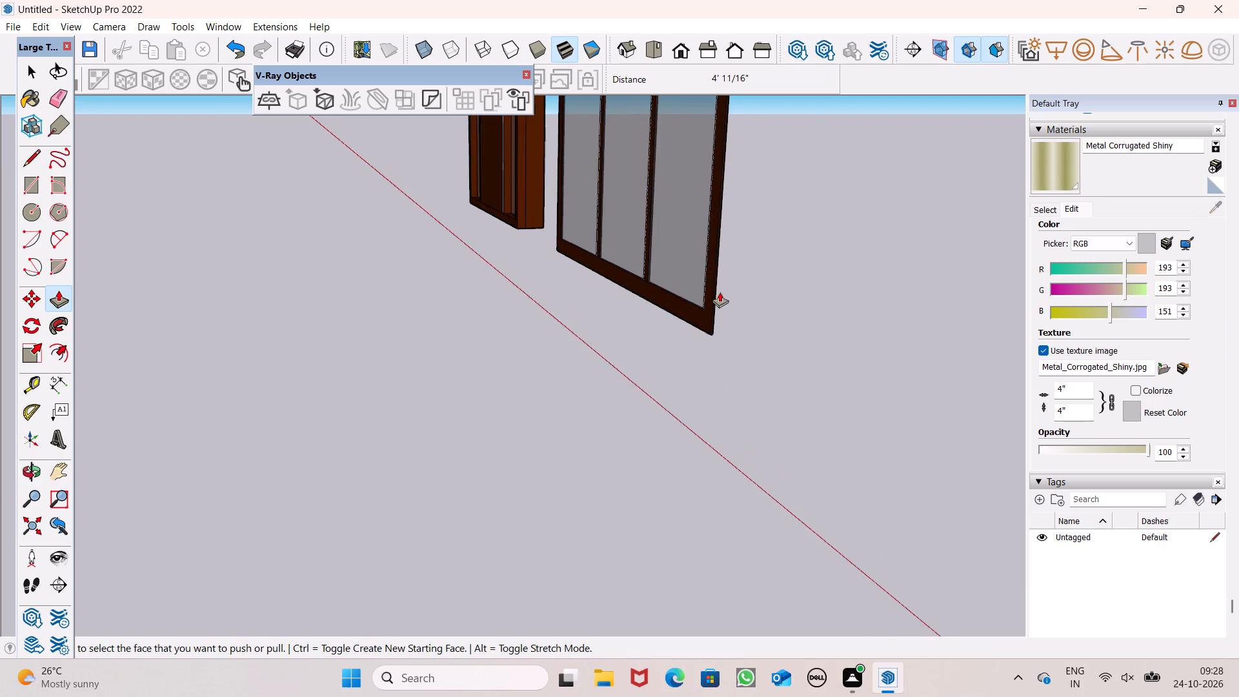
scroll(720, 292, up, 1)
scroll(672, 316, up, 5)
drag(722, 330, 704, 341)
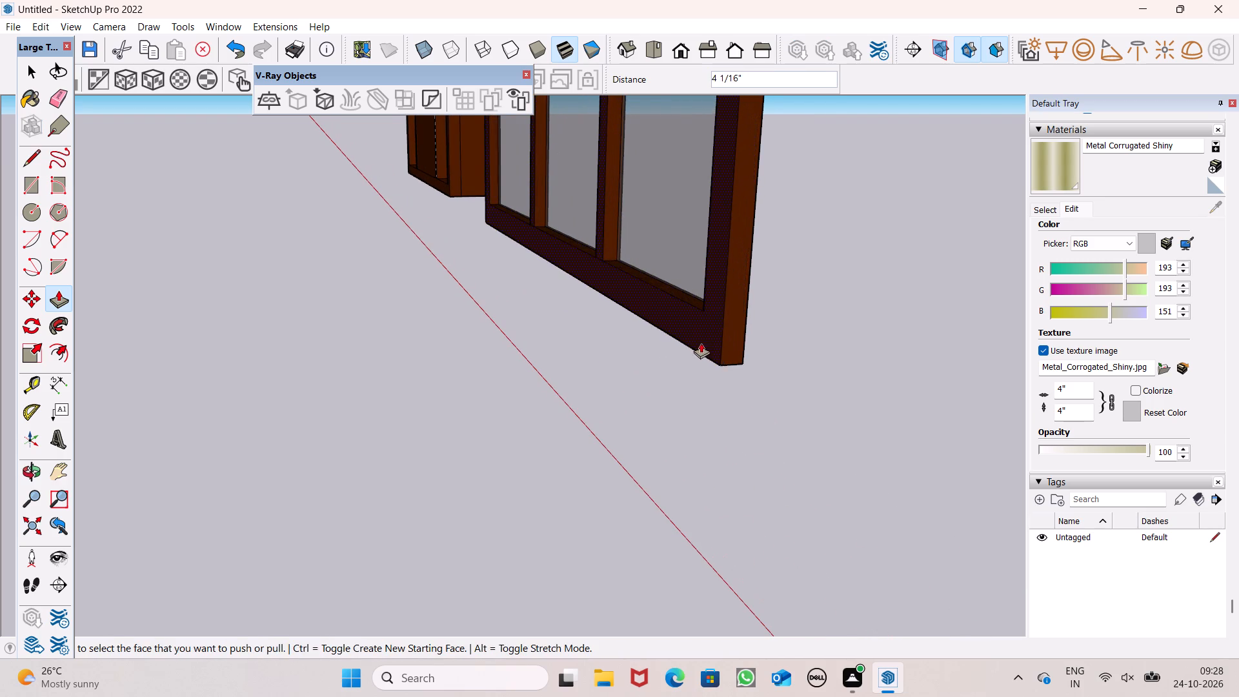
Select all connected geometry of the first three-bay window and make it a group.
scroll(688, 318, down, 6)
middle_drag(697, 333, 271, 352)
key(space)
scroll(567, 297, down, 7)
scroll(363, 318, down, 5)
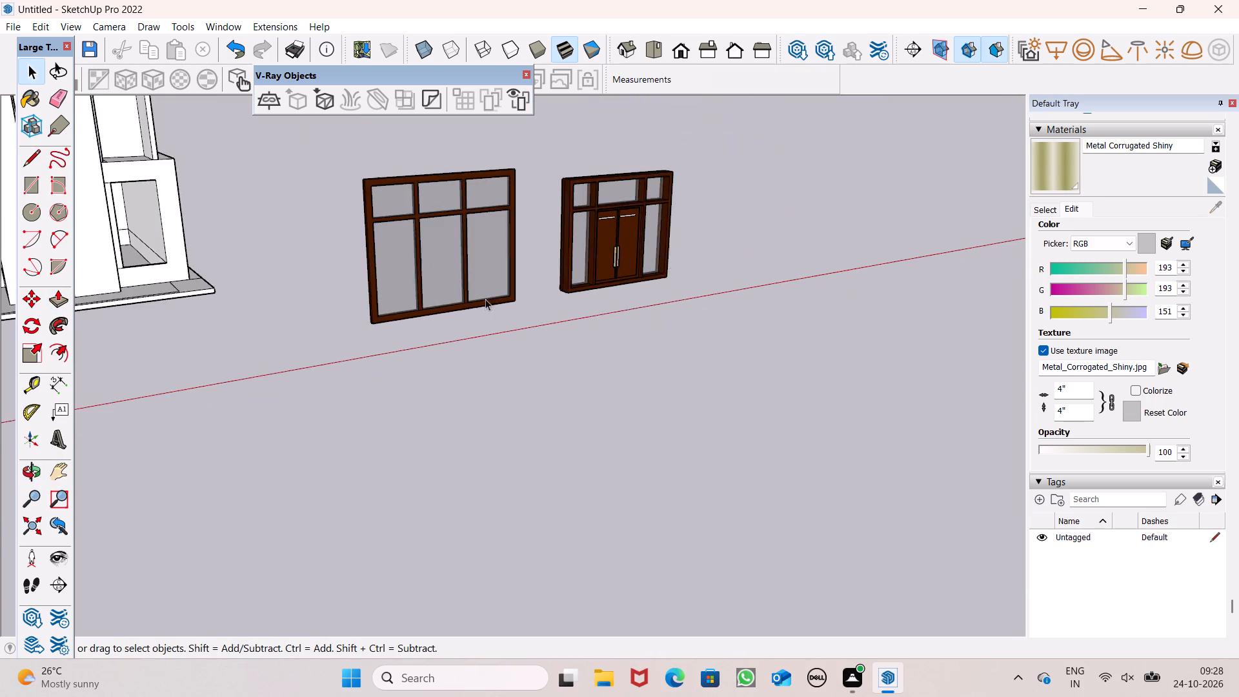
middle_drag(500, 298, 407, 320)
triple_click(419, 265)
click(419, 265)
right_click(419, 265)
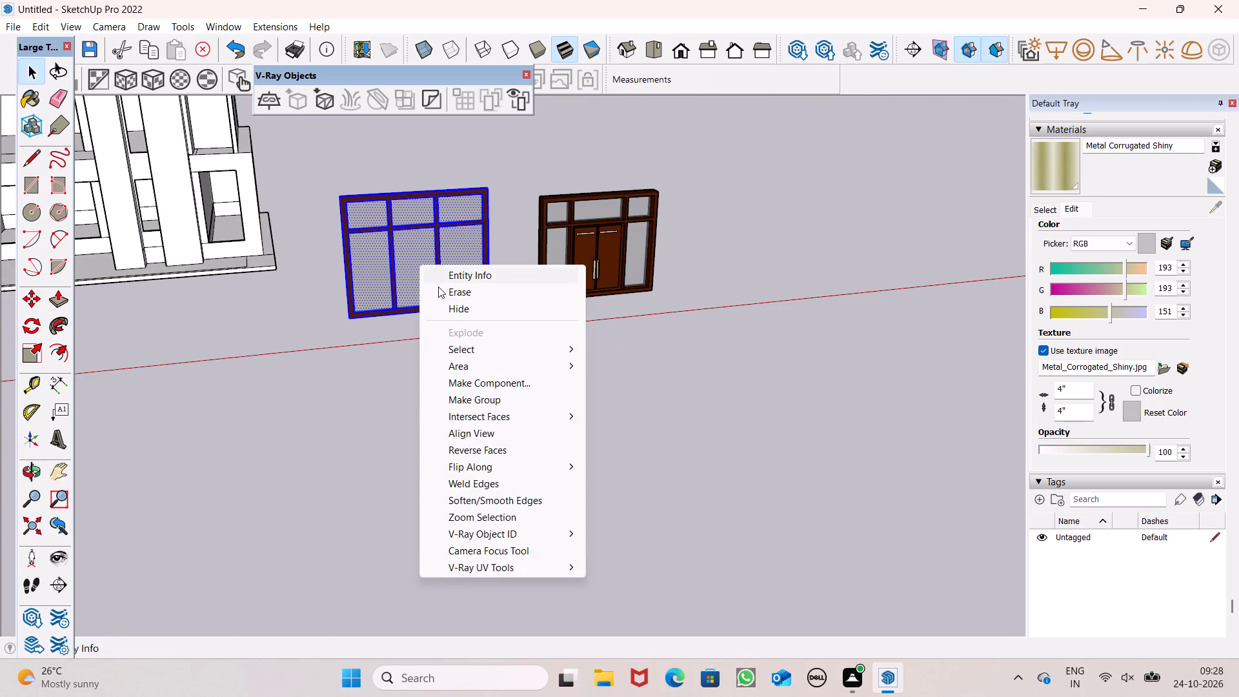
click(474, 399)
Select all connected geometry of the second unit with the double door and make it a group.
triple_click(603, 273)
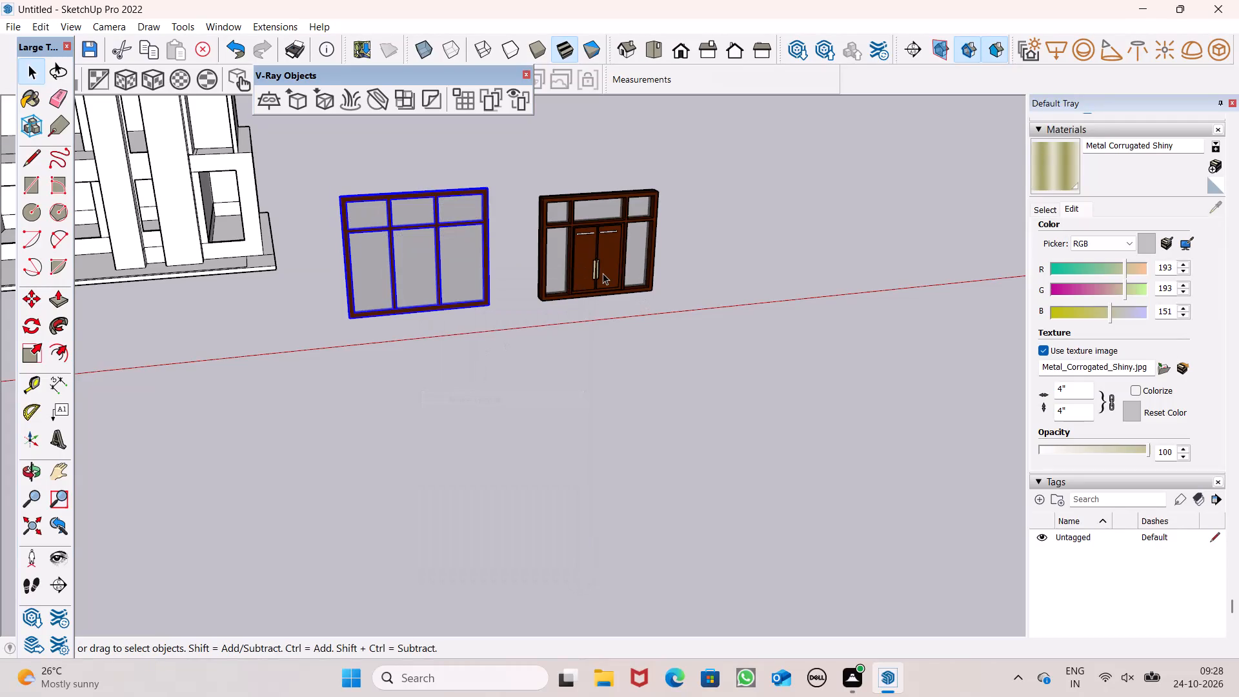
click(603, 273)
right_click(603, 265)
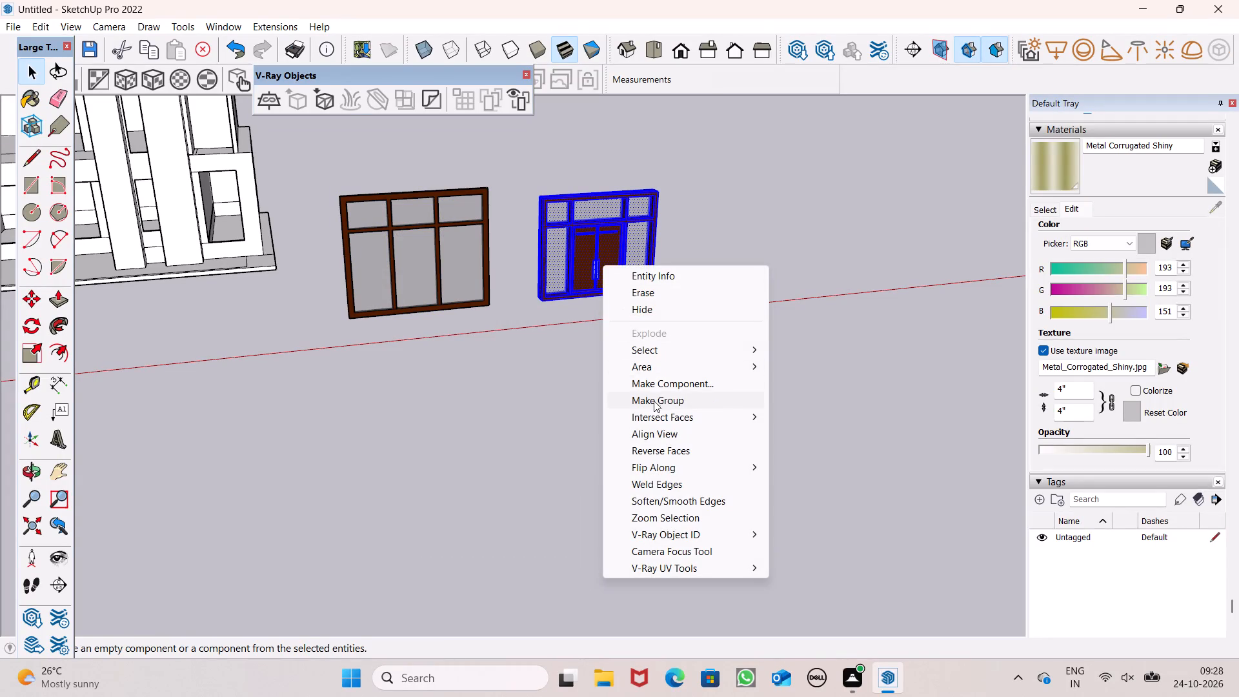
click(654, 399)
scroll(741, 269, down, 6)
click(744, 272)
Move the grouped double-door unit about 94' 7" to the house's ground-floor front, beside the central column.
scroll(759, 239, down, 6)
middle_drag(748, 249, 656, 194)
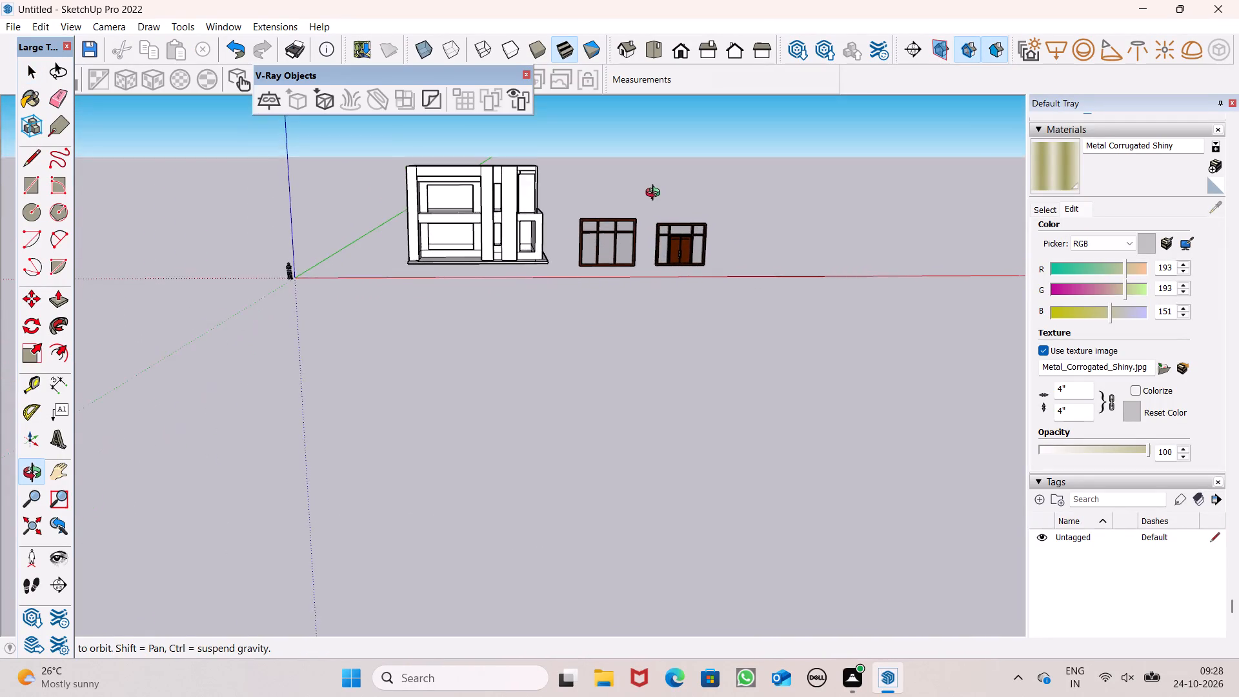
middle_drag(656, 194, 634, 208)
scroll(651, 251, up, 5)
click(710, 259)
key(m)
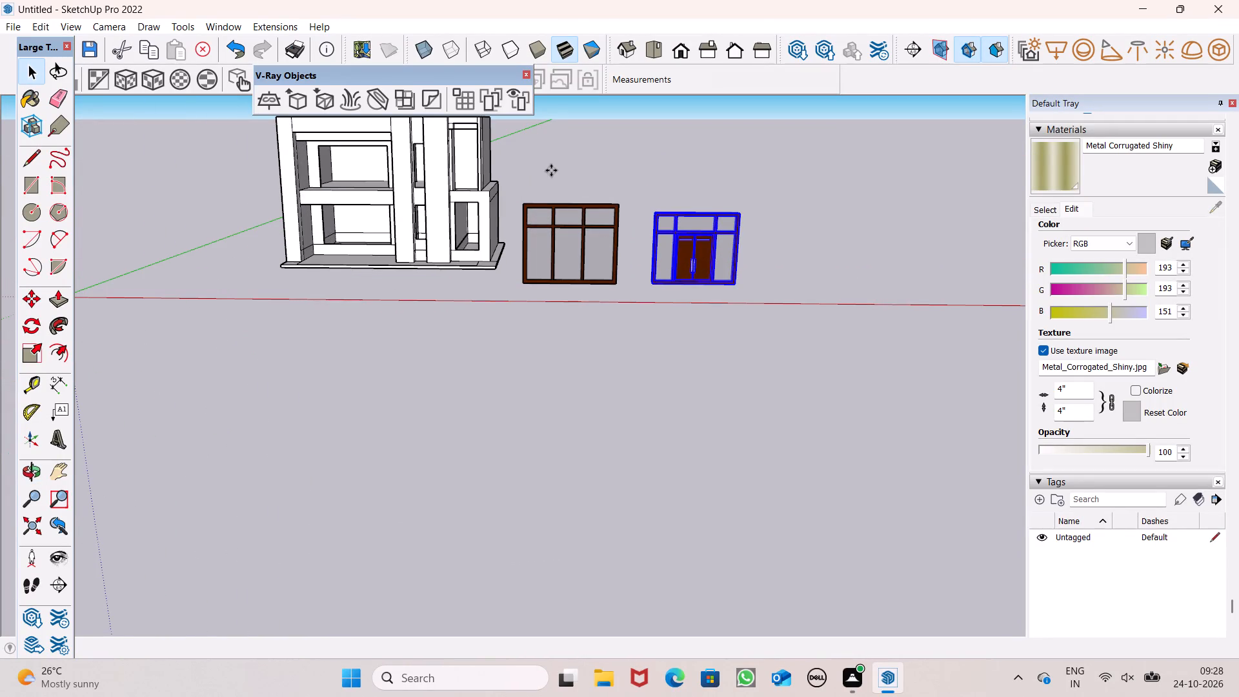
key(Return)
drag(739, 281, 662, 259)
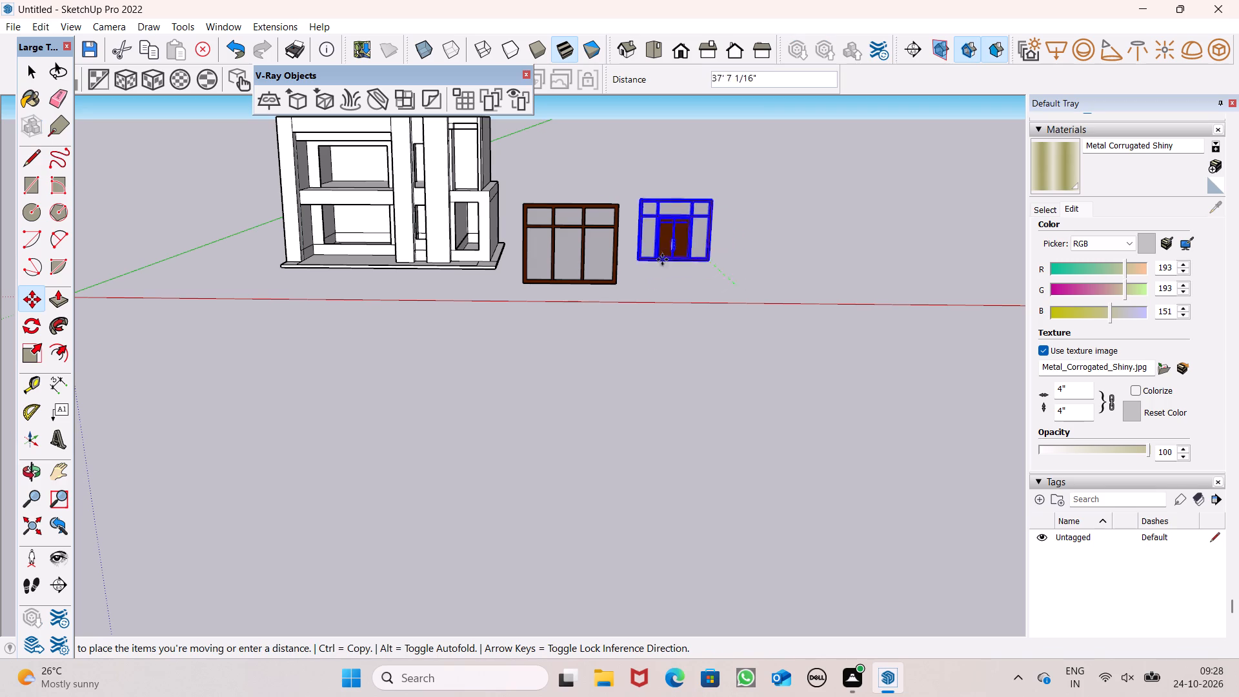
drag(662, 259, 396, 246)
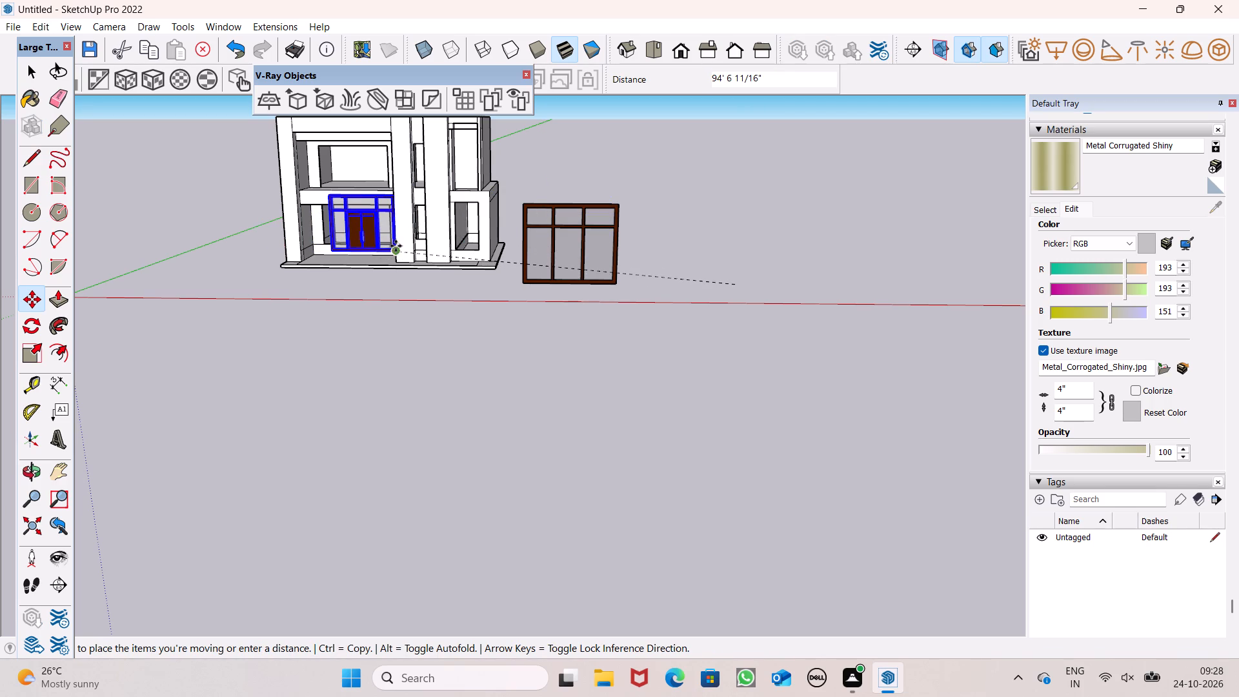
drag(396, 246, 393, 247)
scroll(337, 225, up, 10)
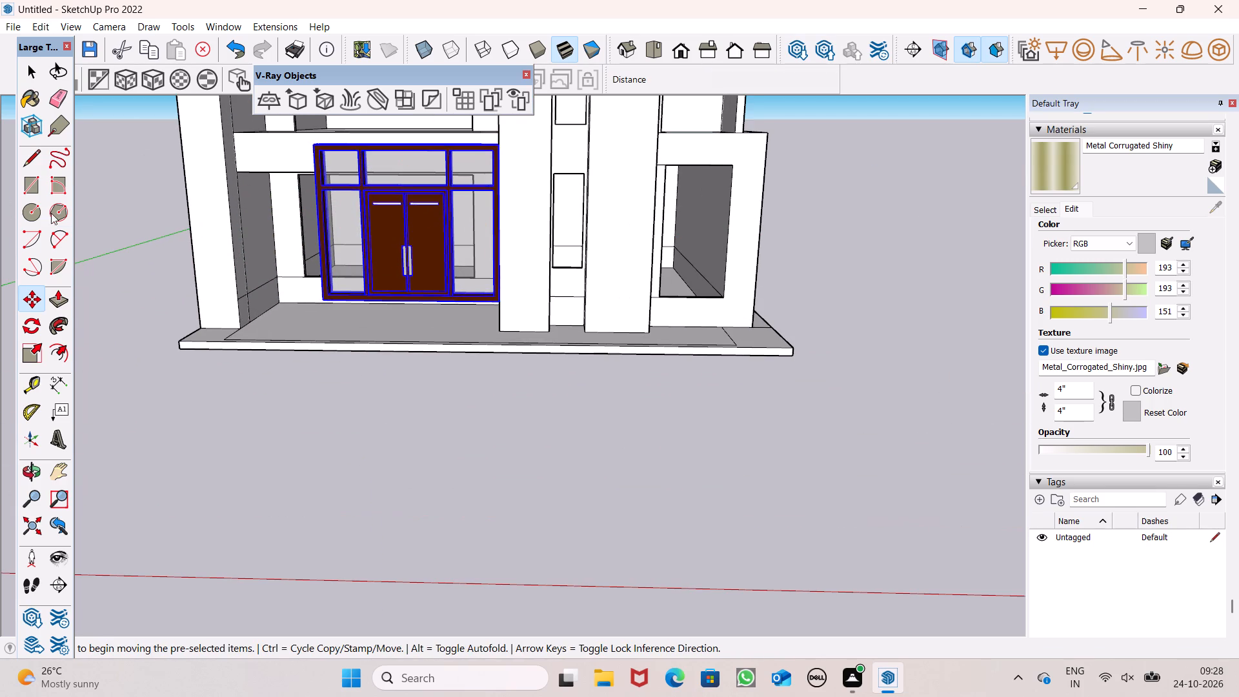
Scale the double-door group down uniformly from its upper outer corner, keeping the corner beside the column fixed.
click(27, 357)
drag(315, 146, 350, 187)
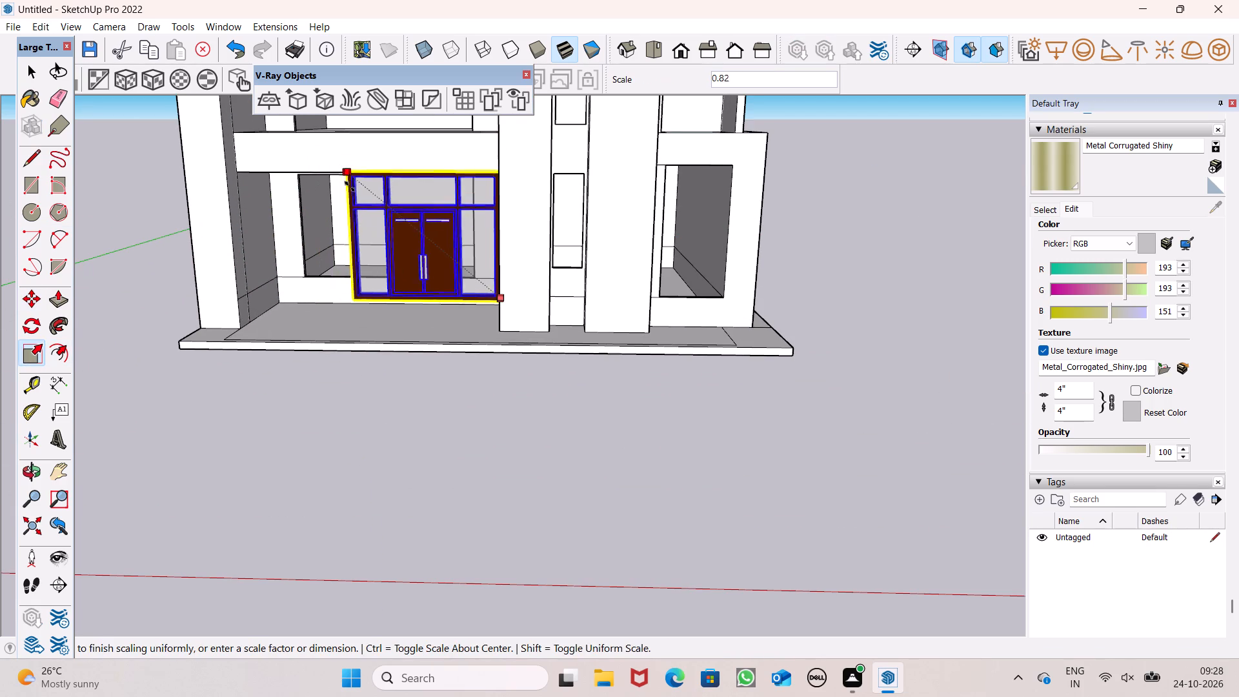
drag(350, 187, 361, 212)
key(space)
Move the double-door group about 12' 7" into the ground-floor wall opening, aligning its lower corner with the opening's corner nearest the central column.
key(m)
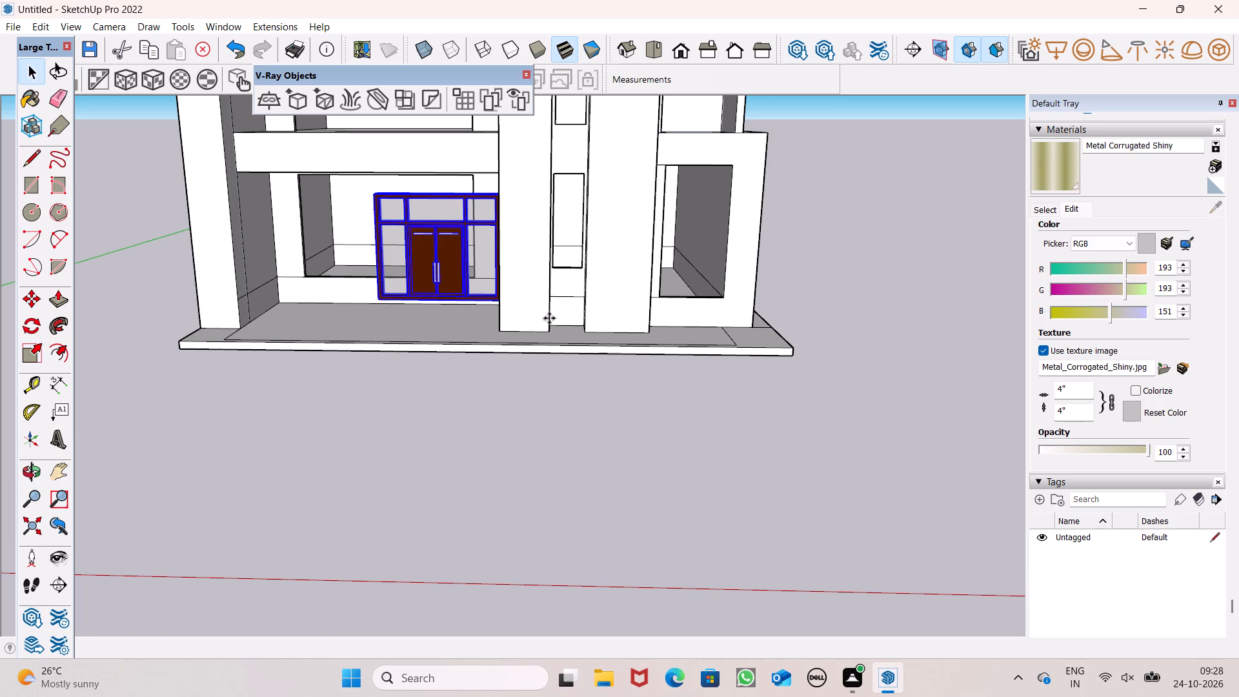
key(Return)
scroll(561, 316, up, 1)
middle_drag(561, 316, 682, 301)
scroll(677, 278, down, 4)
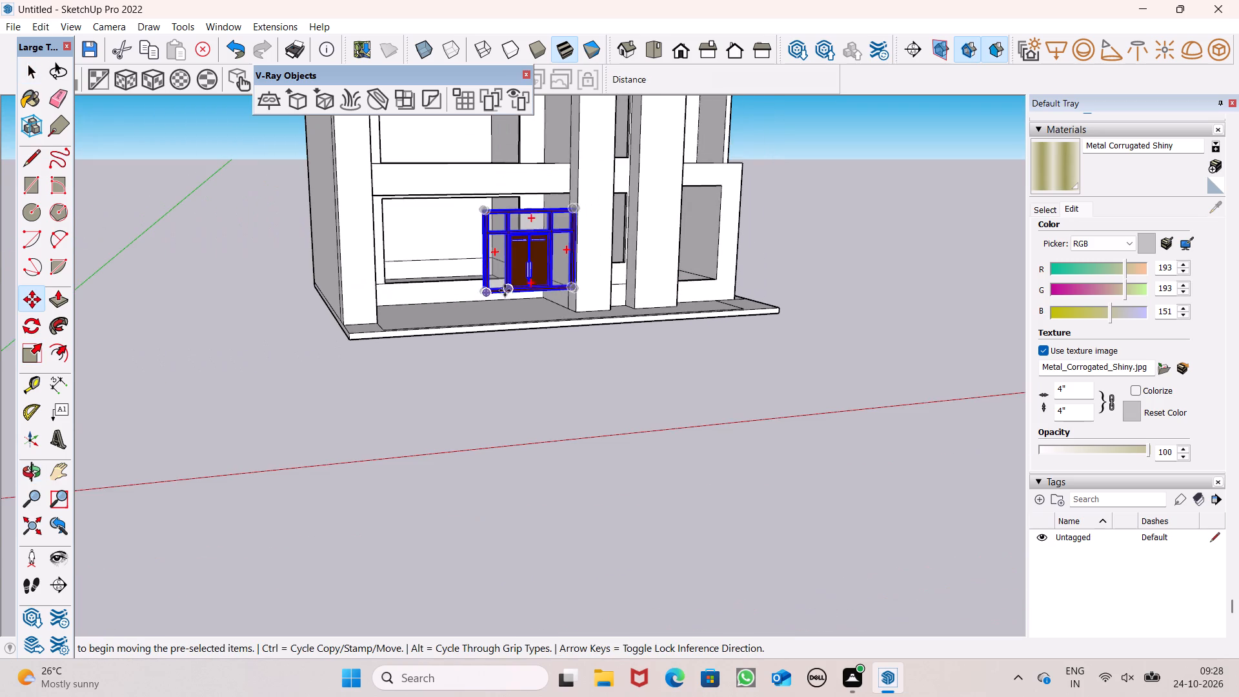
scroll(504, 293, up, 8)
scroll(679, 253, down, 4)
middle_drag(678, 292, 674, 330)
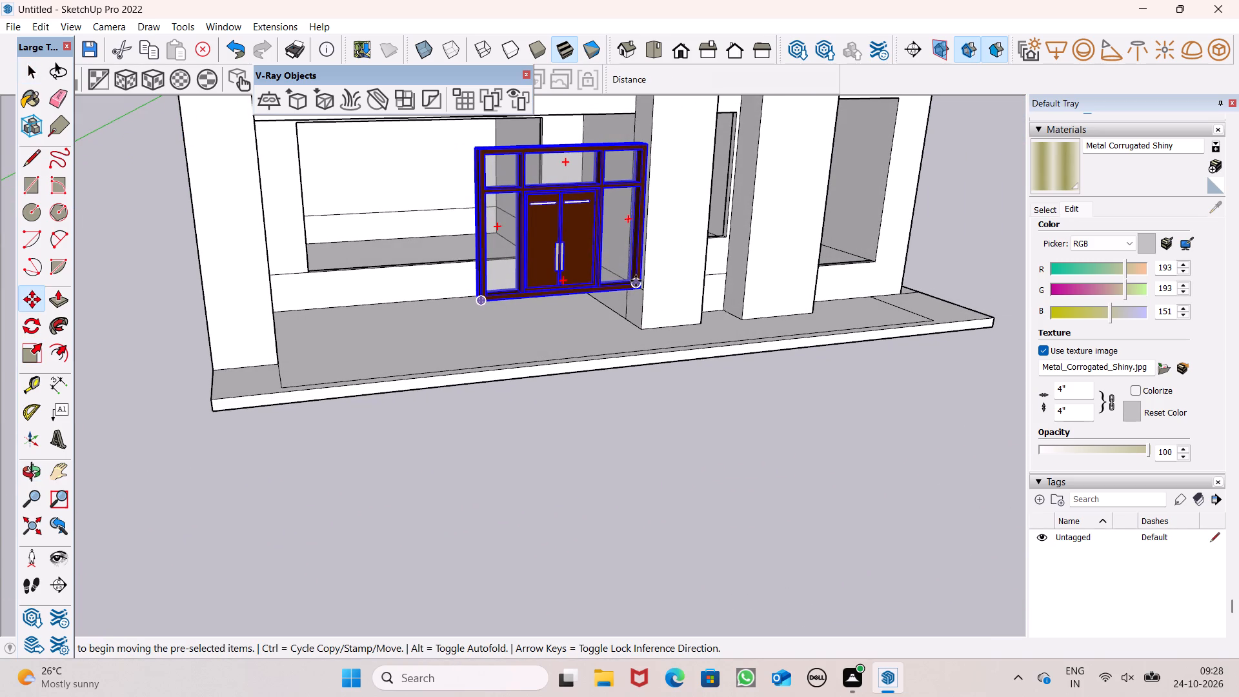
drag(636, 284, 534, 254)
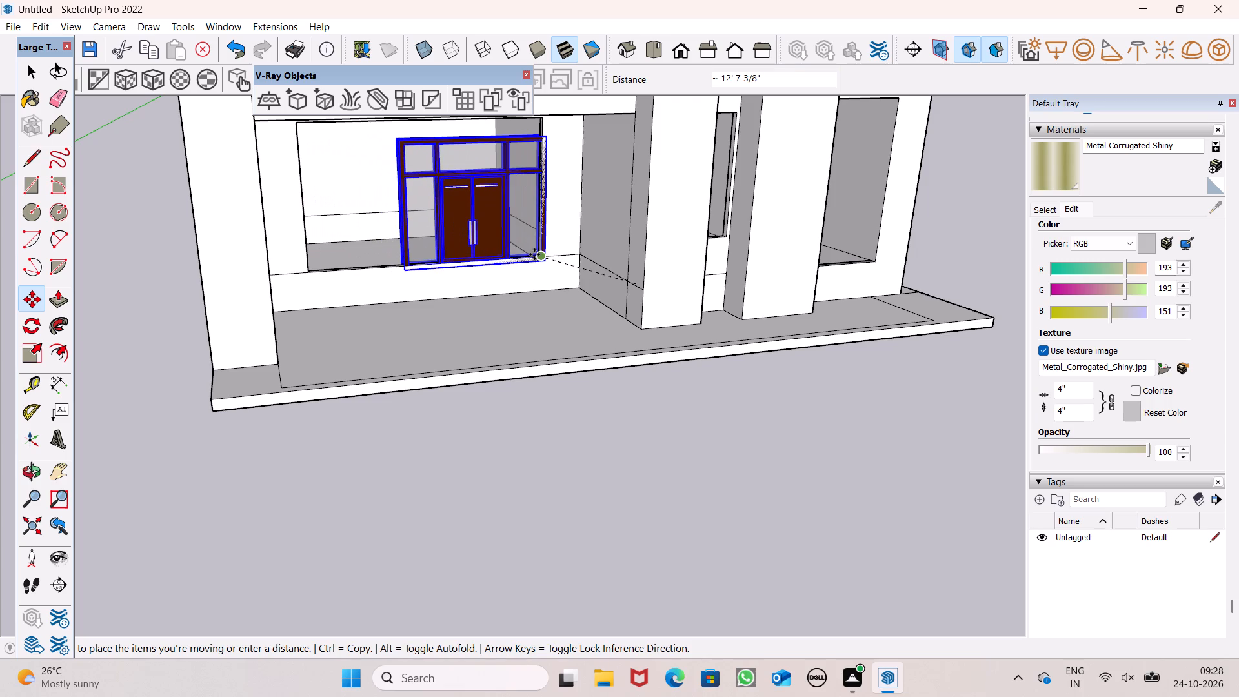
drag(534, 254, 539, 250)
scroll(527, 226, up, 9)
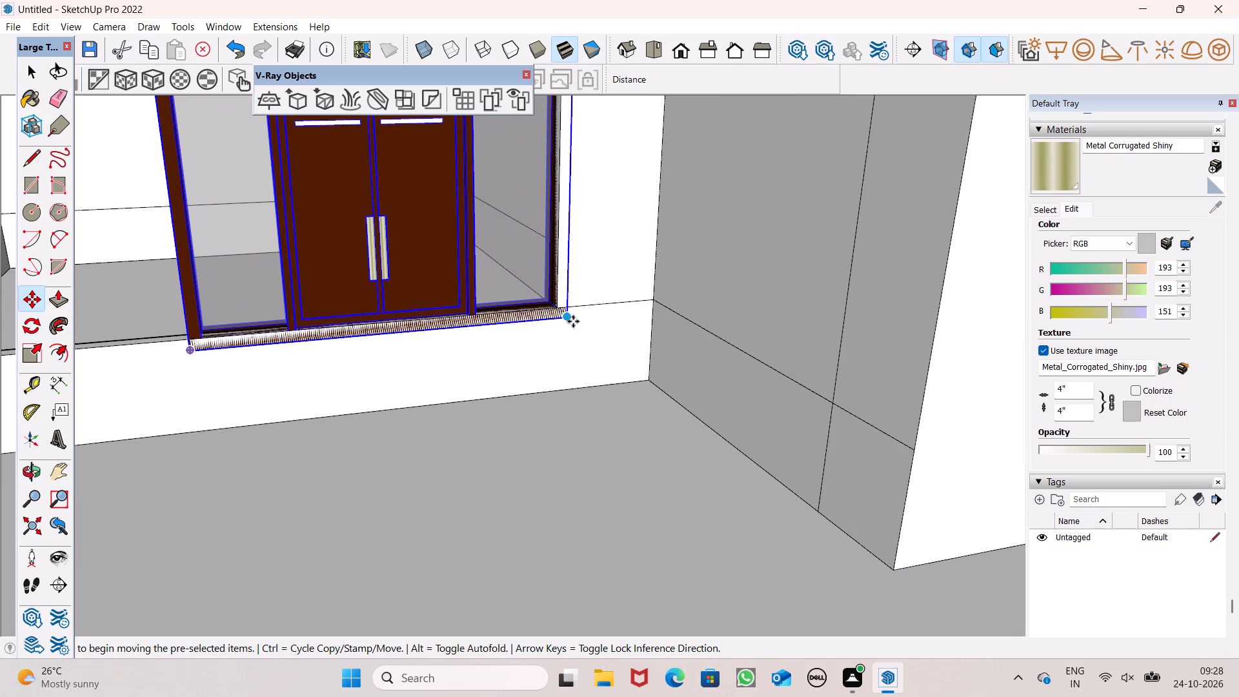
drag(566, 317, 558, 303)
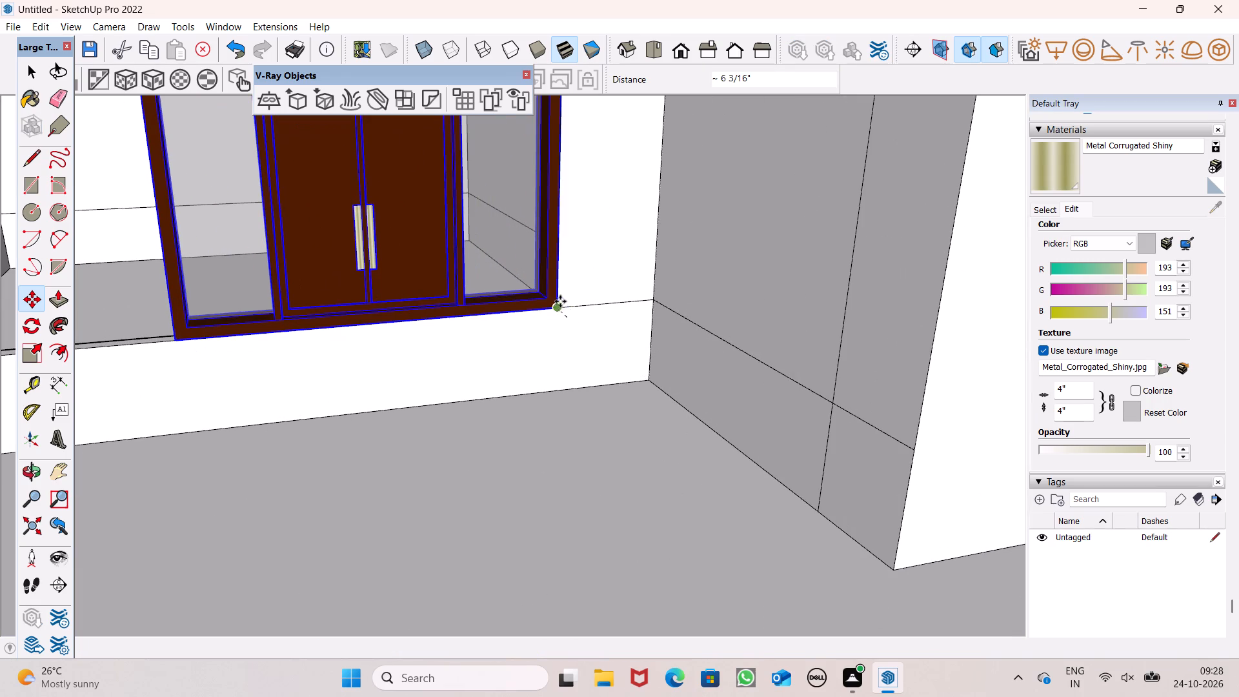
scroll(571, 278, down, 14)
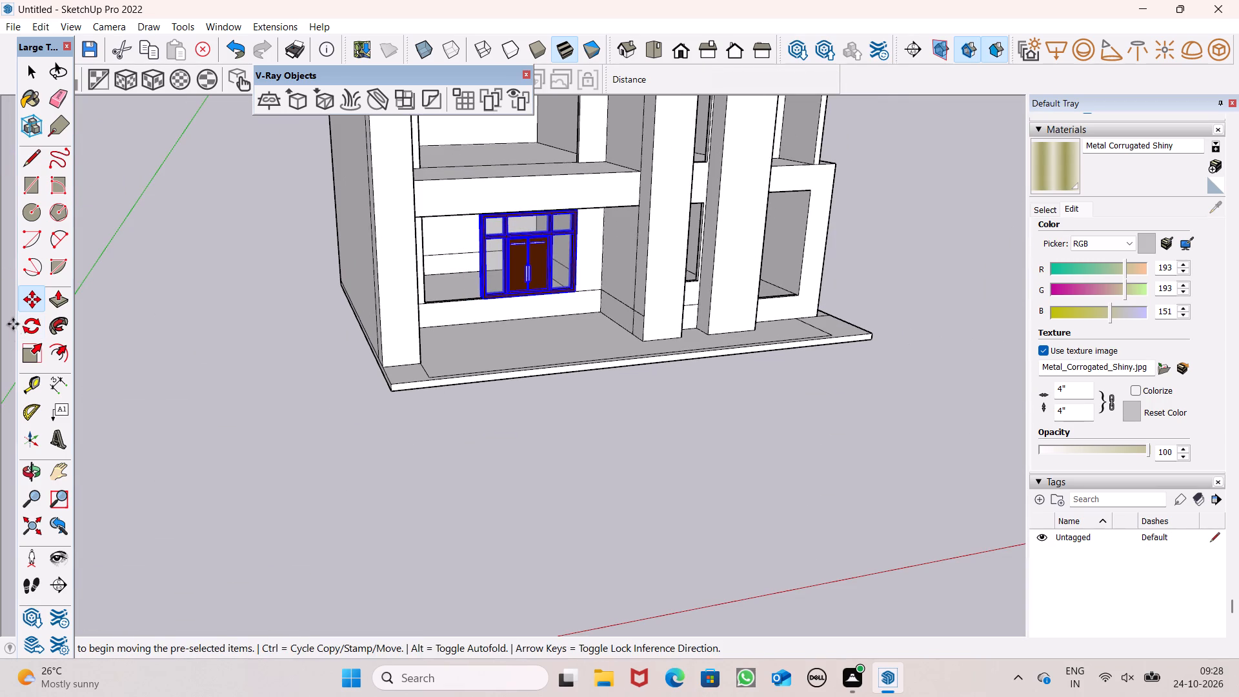
Stretch the double-door group along the red axis so its width reaches the far side of the ground-floor opening.
click(38, 349)
scroll(469, 278, up, 7)
middle_drag(496, 285, 518, 301)
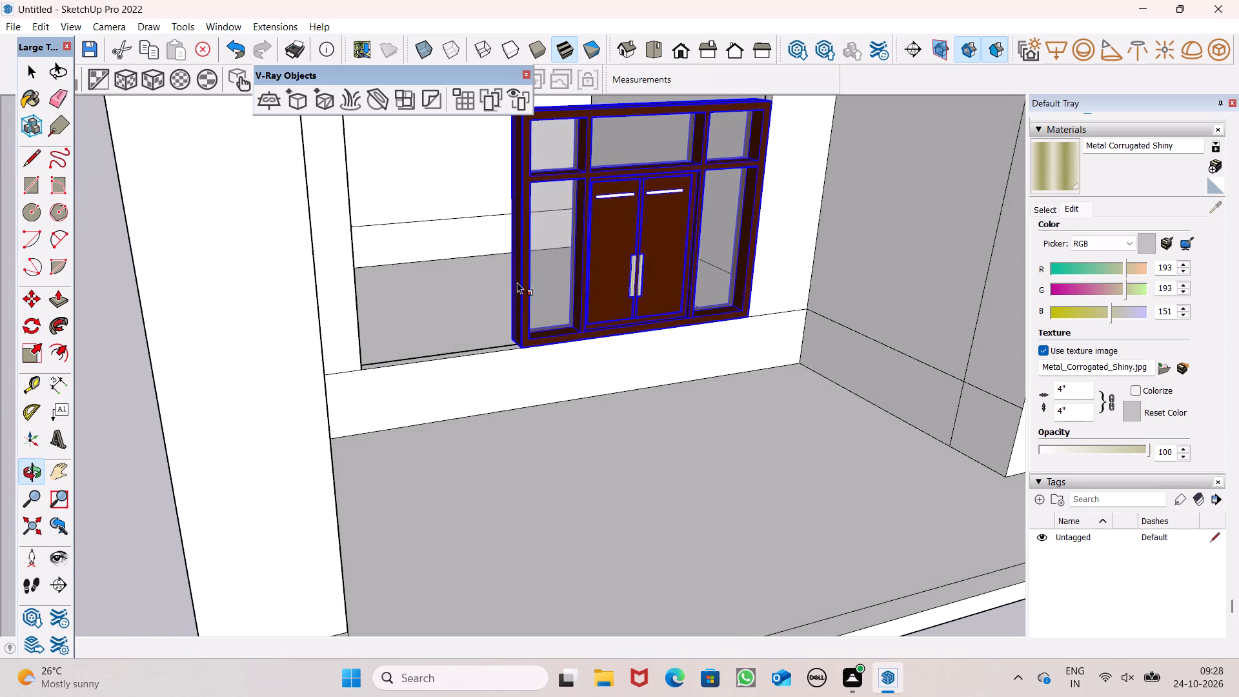
drag(515, 234, 373, 265)
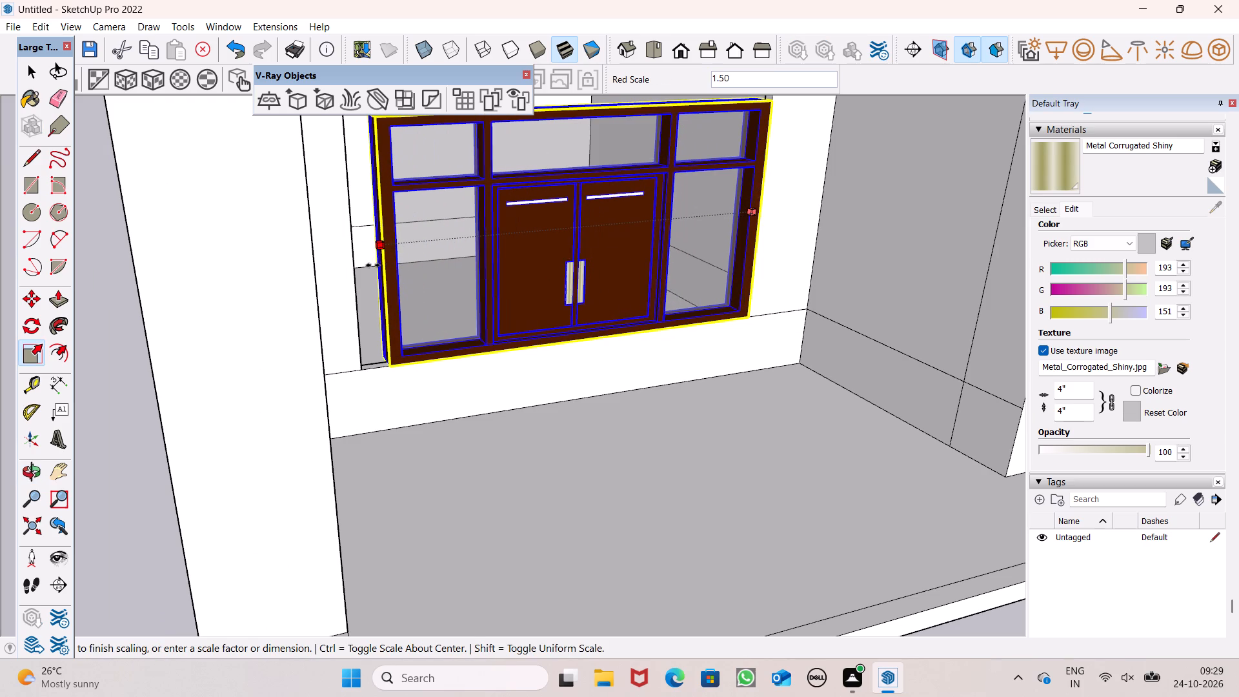
drag(373, 265, 353, 271)
Stretch the double-door group's height by about 1.10 along the blue axis to the opening's top, and deselect it.
scroll(419, 276, down, 7)
scroll(461, 196, up, 5)
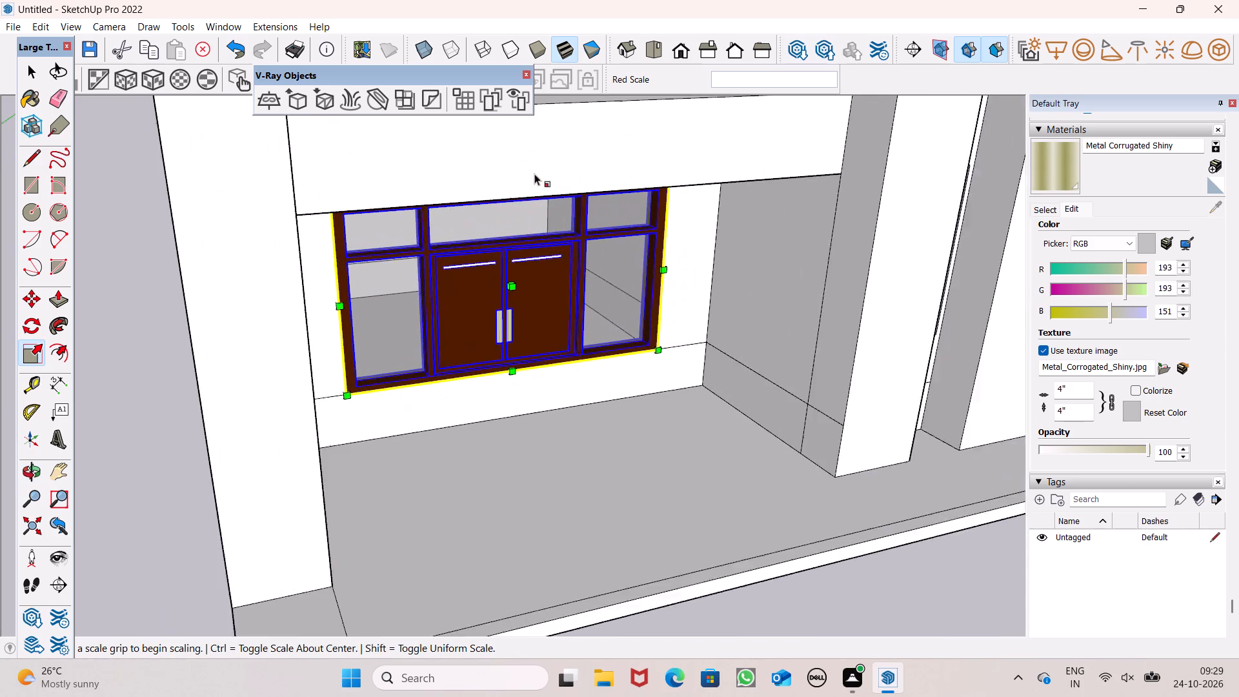
scroll(534, 174, up, 2)
middle_drag(543, 194, 555, 120)
scroll(555, 120, up, 1)
scroll(496, 186, up, 7)
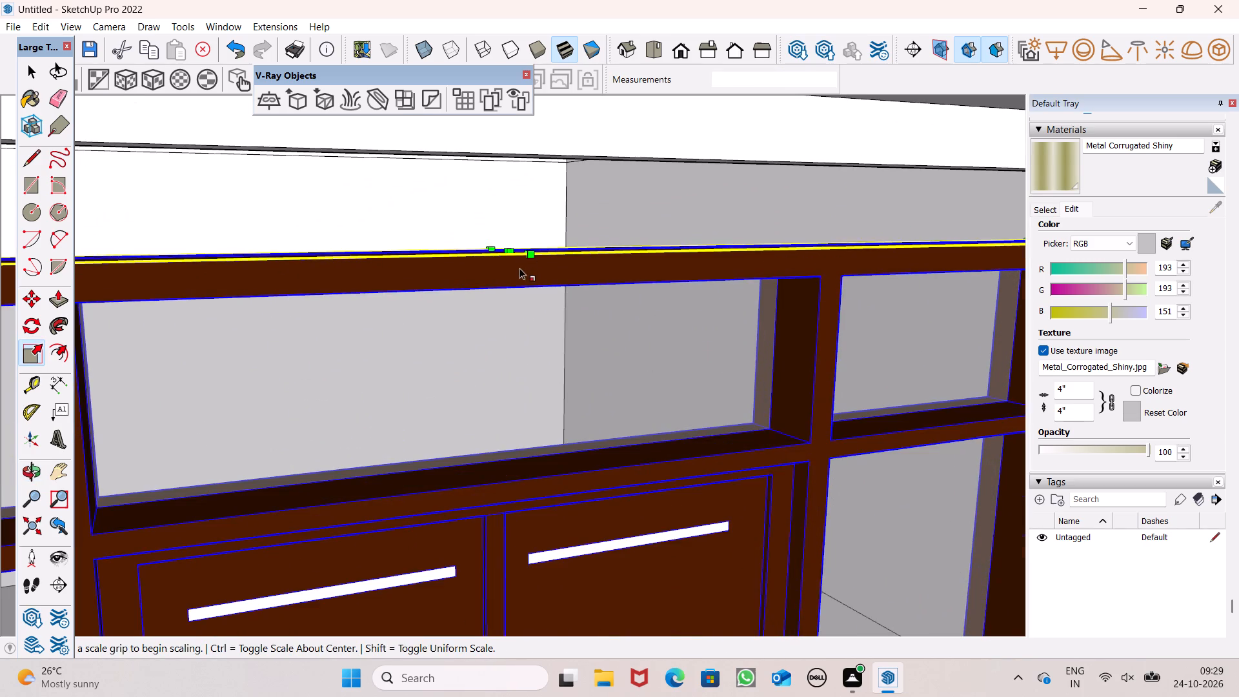
drag(516, 276, 545, 141)
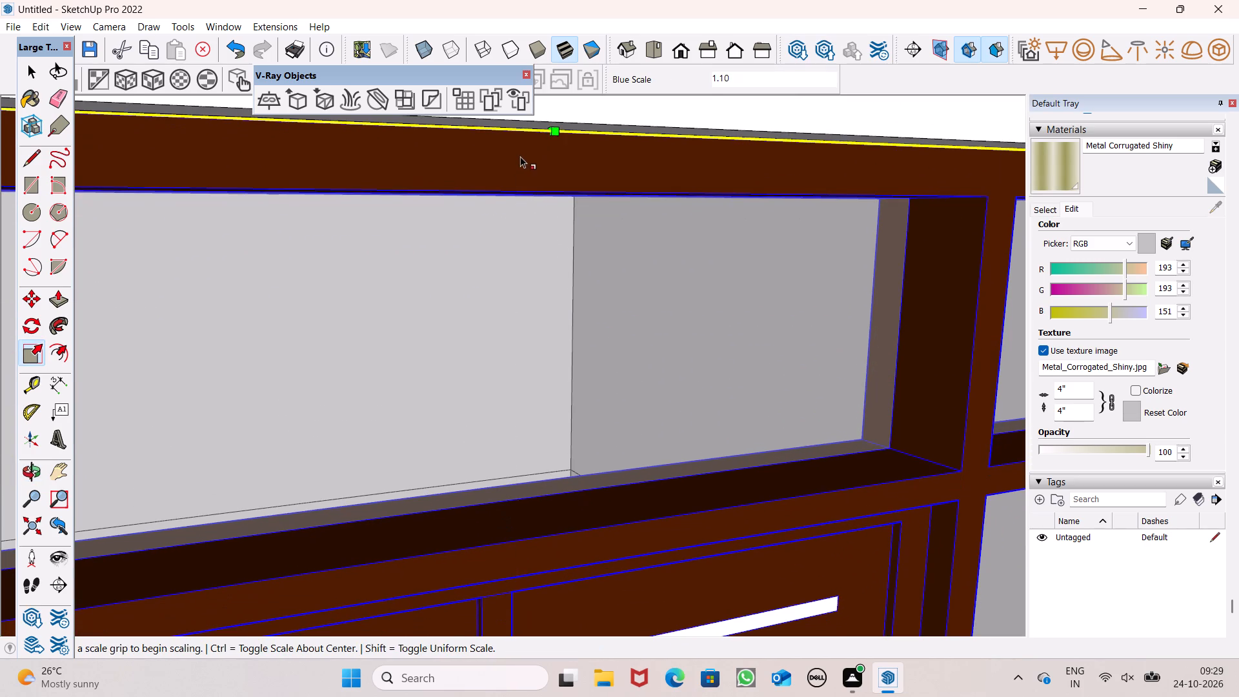
scroll(520, 156, down, 16)
scroll(530, 110, down, 18)
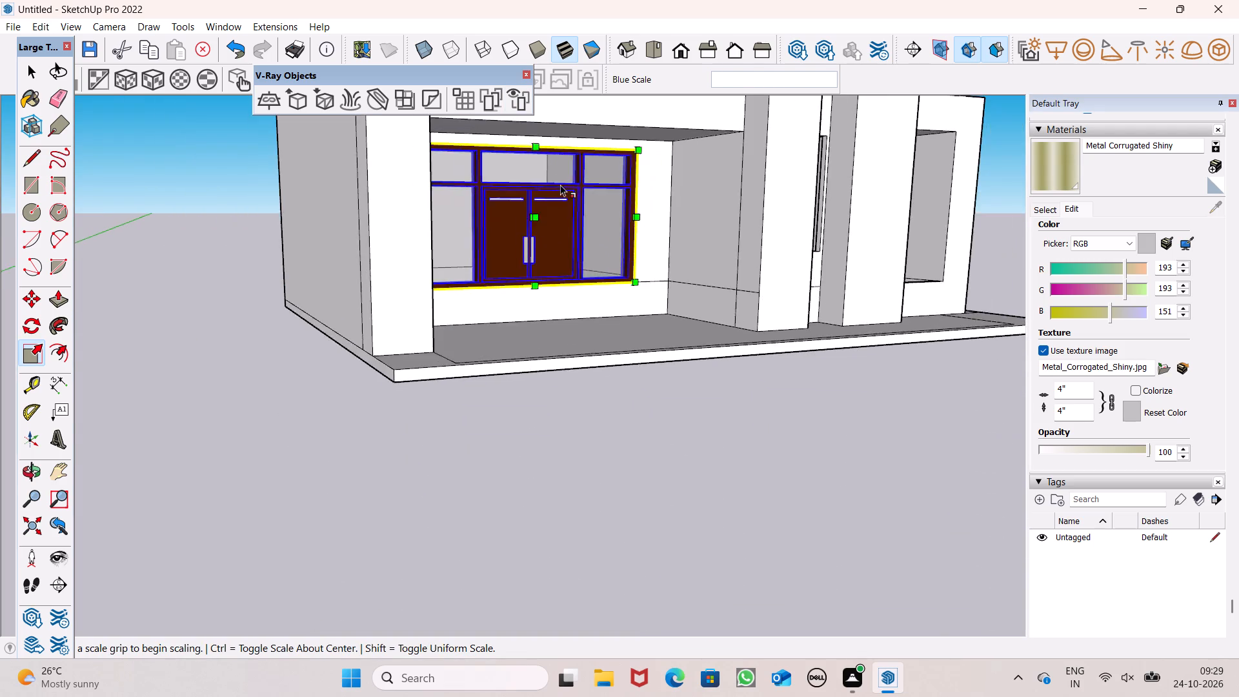
middle_drag(574, 219, 489, 270)
key(space)
scroll(531, 199, down, 6)
click(282, 210)
Scale the separate three-bay window group down uniformly to about half its size, keeping its opposite lower corner fixed.
scroll(397, 239, down, 4)
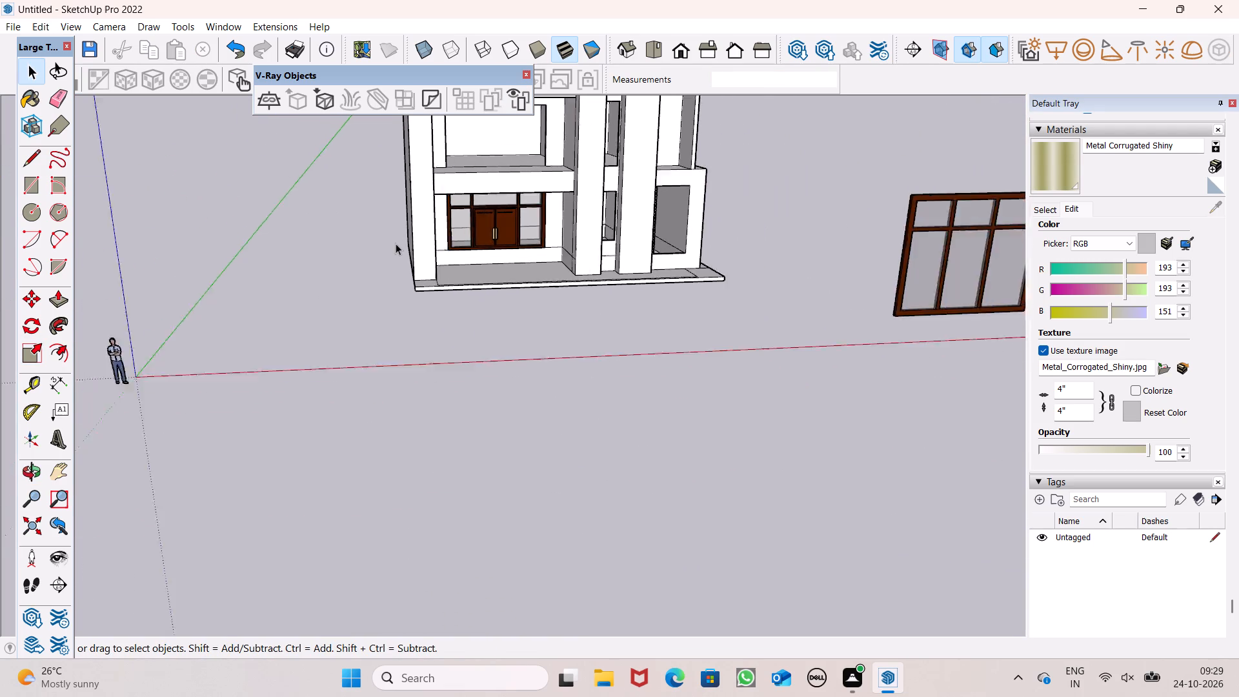
scroll(396, 243, down, 2)
click(818, 287)
middle_drag(754, 304, 689, 314)
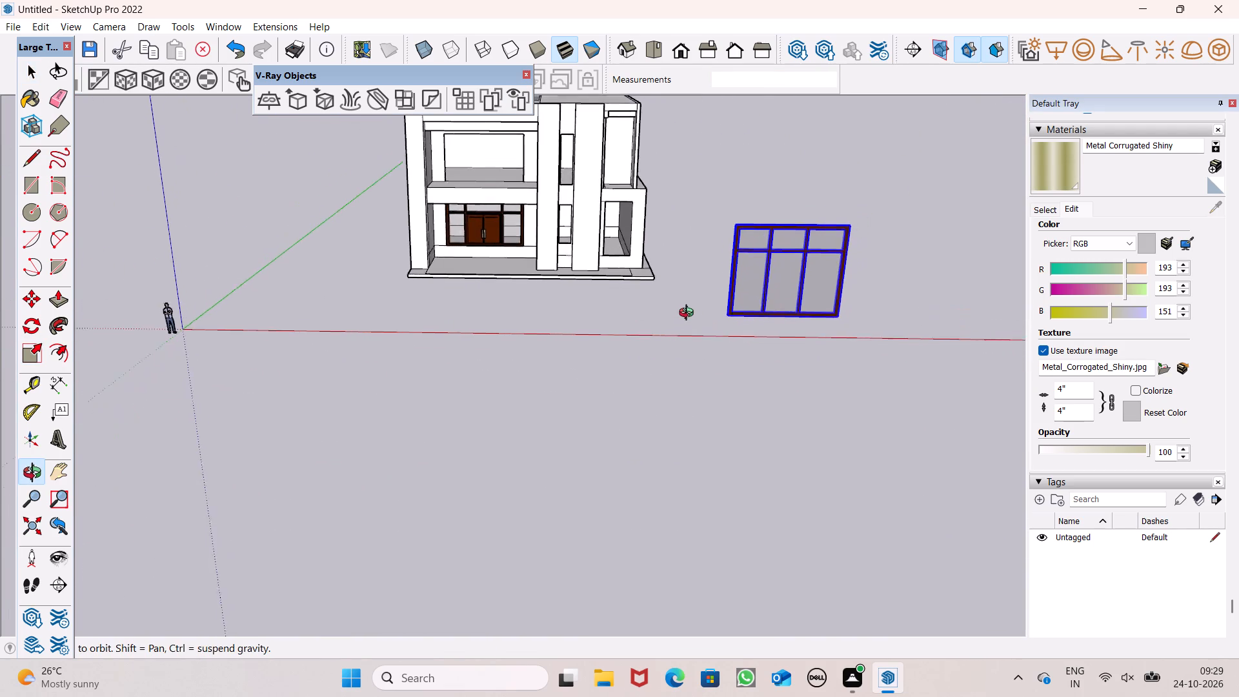
middle_drag(689, 314, 665, 314)
click(31, 346)
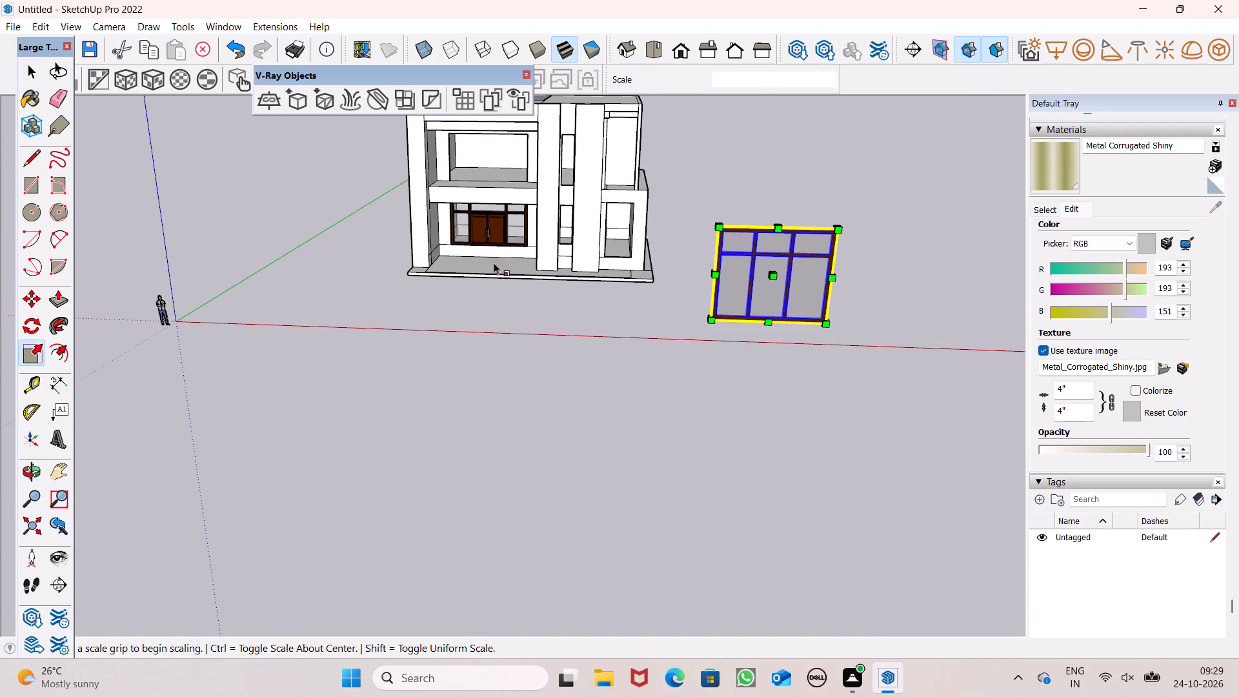
drag(721, 227, 760, 270)
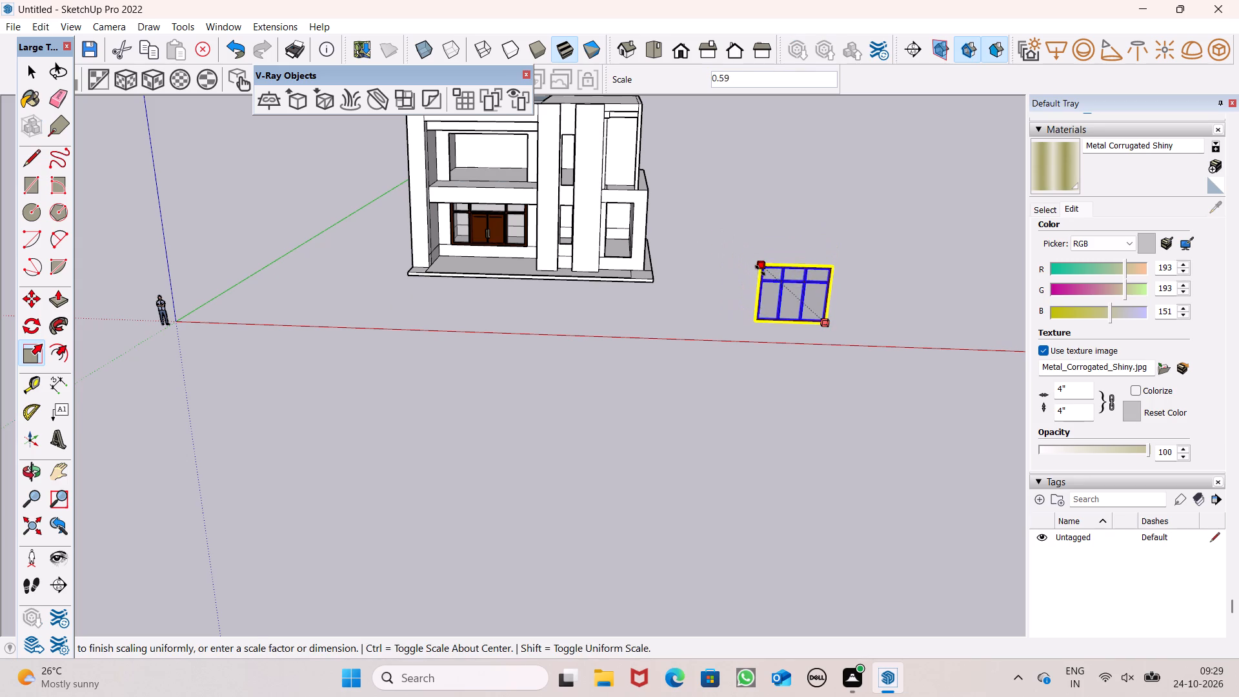
drag(760, 270, 768, 279)
key(space)
Move the three-bay window group about 100' to the upper-floor opening, with its lower corner at the opening's corner nearest the central column.
key(m)
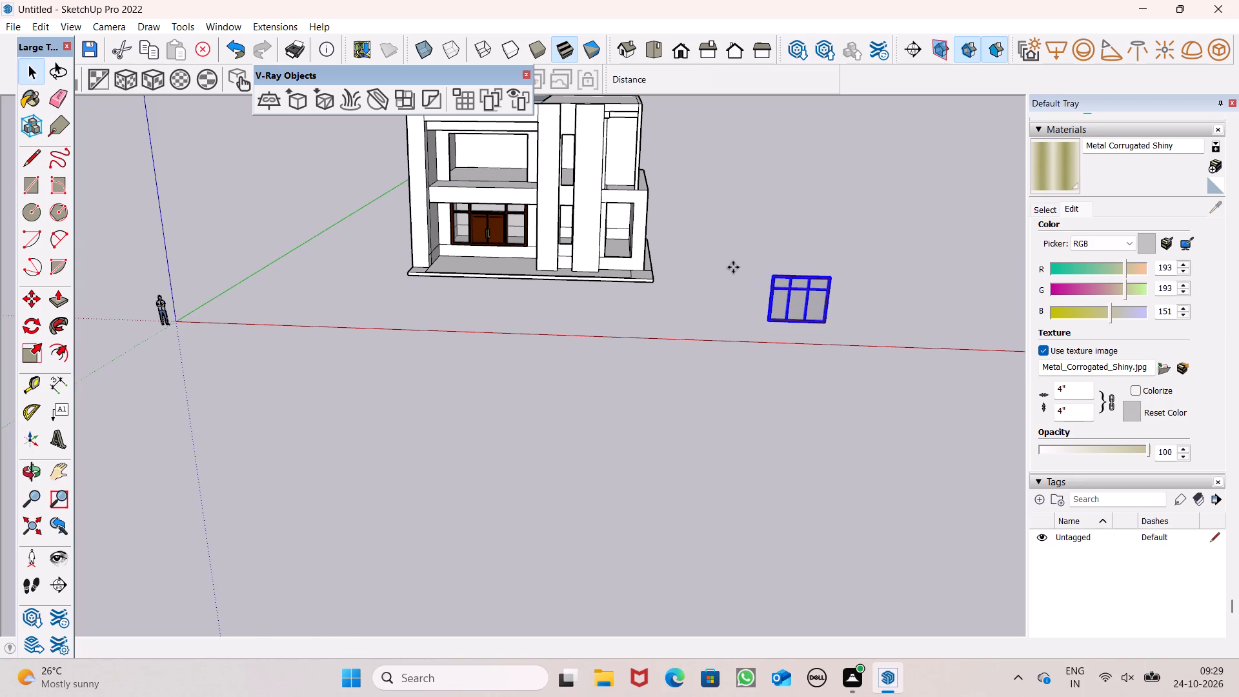
key(Return)
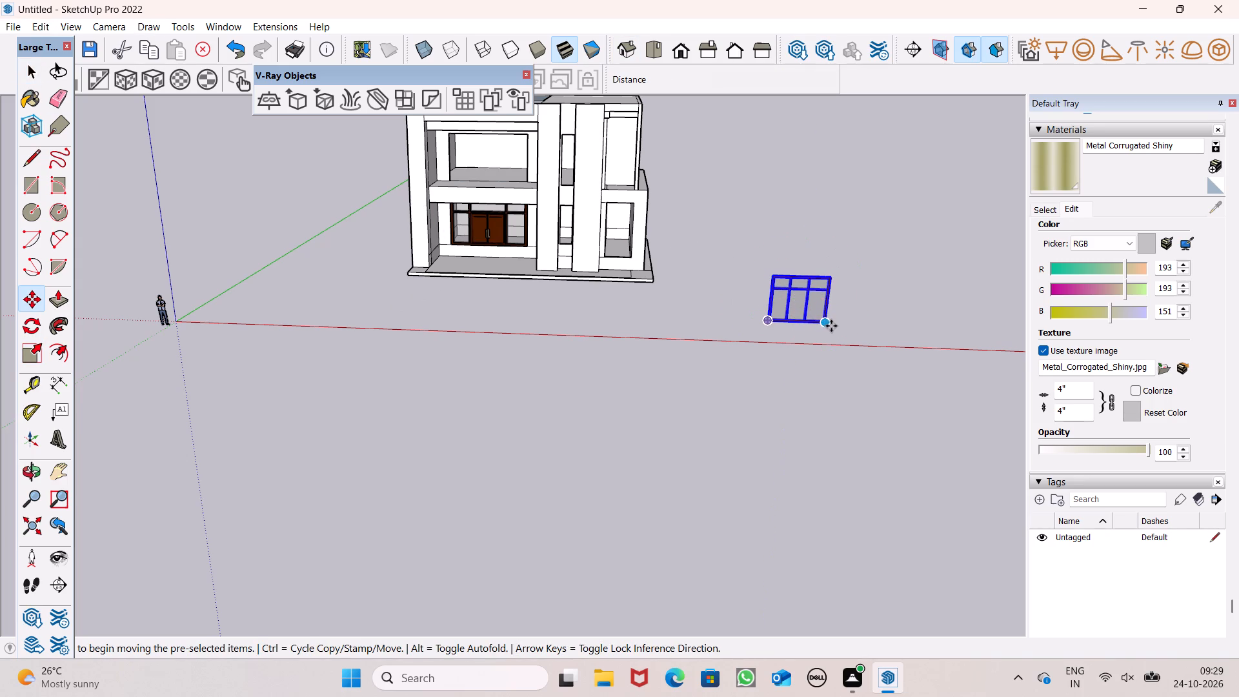
drag(827, 328, 521, 175)
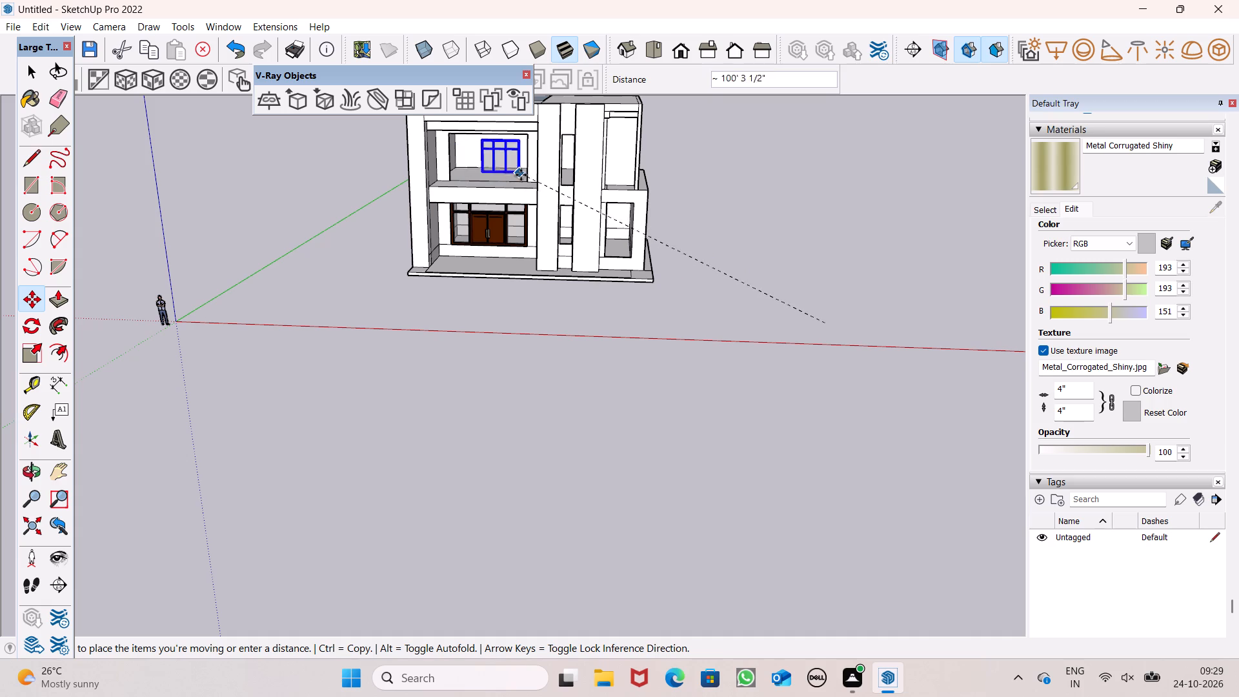
drag(521, 175, 527, 183)
Deepen the upper-floor window group by scaling it about 3.30 along the green axis.
scroll(432, 235, down, 5)
scroll(412, 159, up, 9)
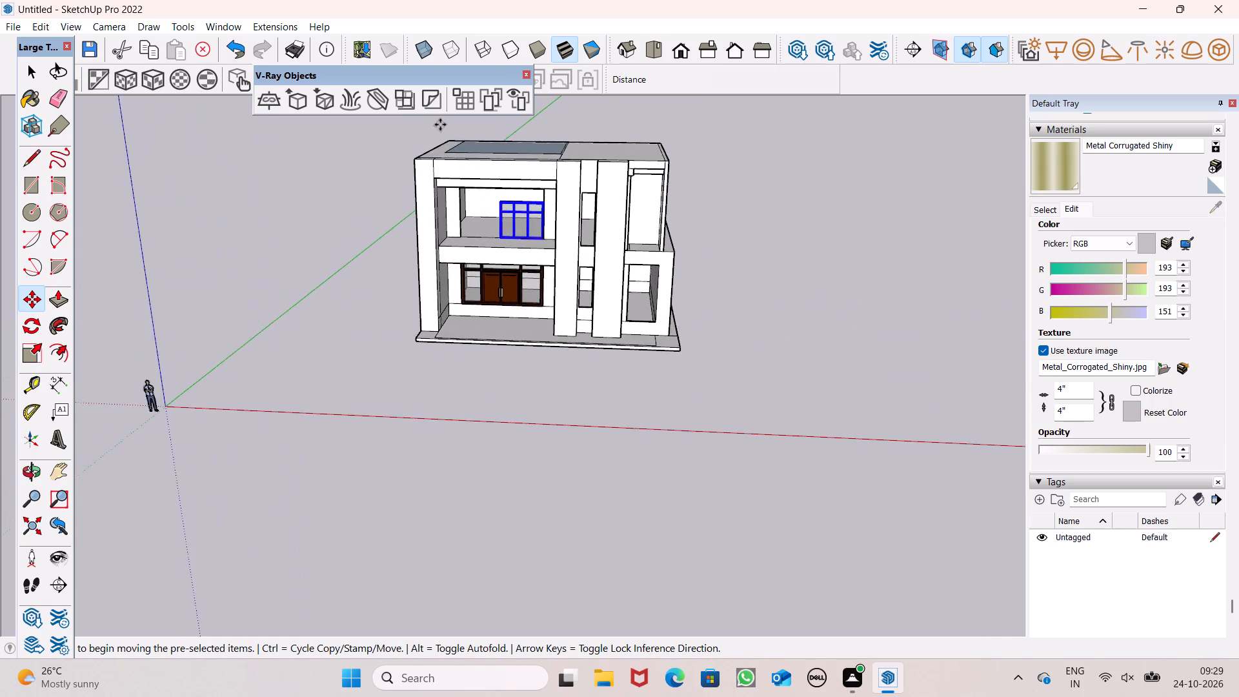
scroll(481, 165, up, 8)
middle_drag(611, 296, 800, 335)
scroll(617, 314, up, 4)
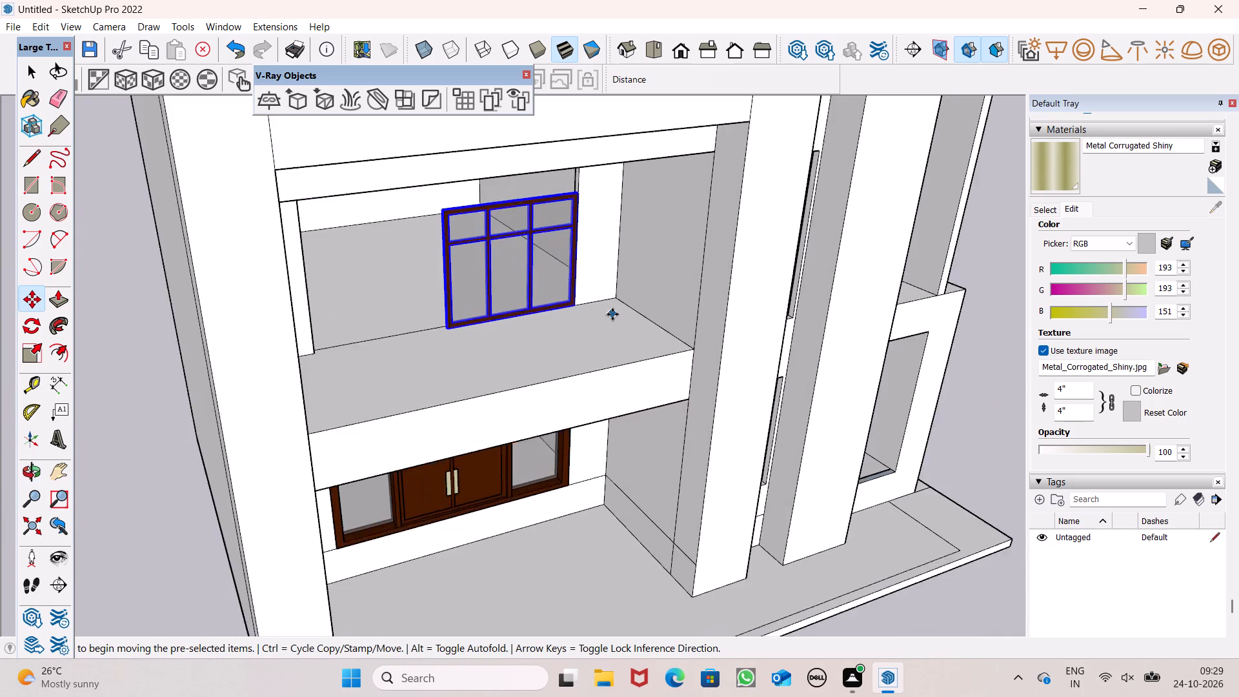
scroll(612, 314, up, 4)
scroll(596, 299, down, 7)
middle_drag(585, 312, 545, 256)
scroll(539, 254, up, 1)
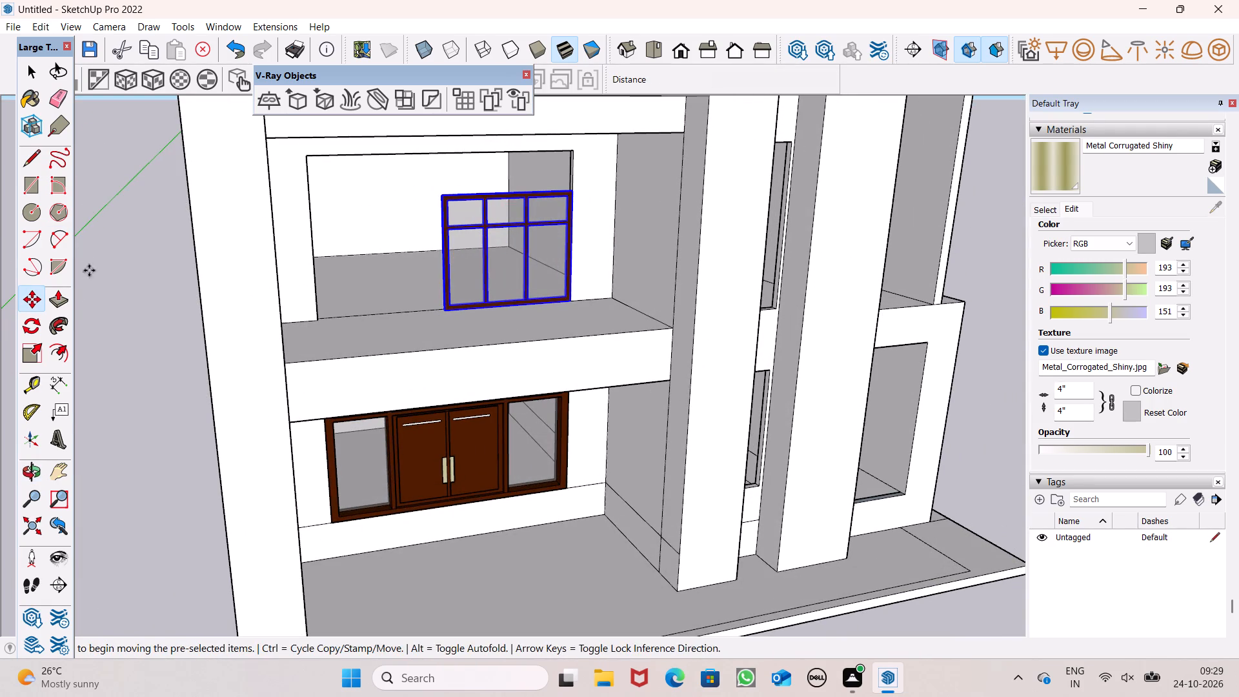
click(28, 361)
scroll(374, 295, up, 5)
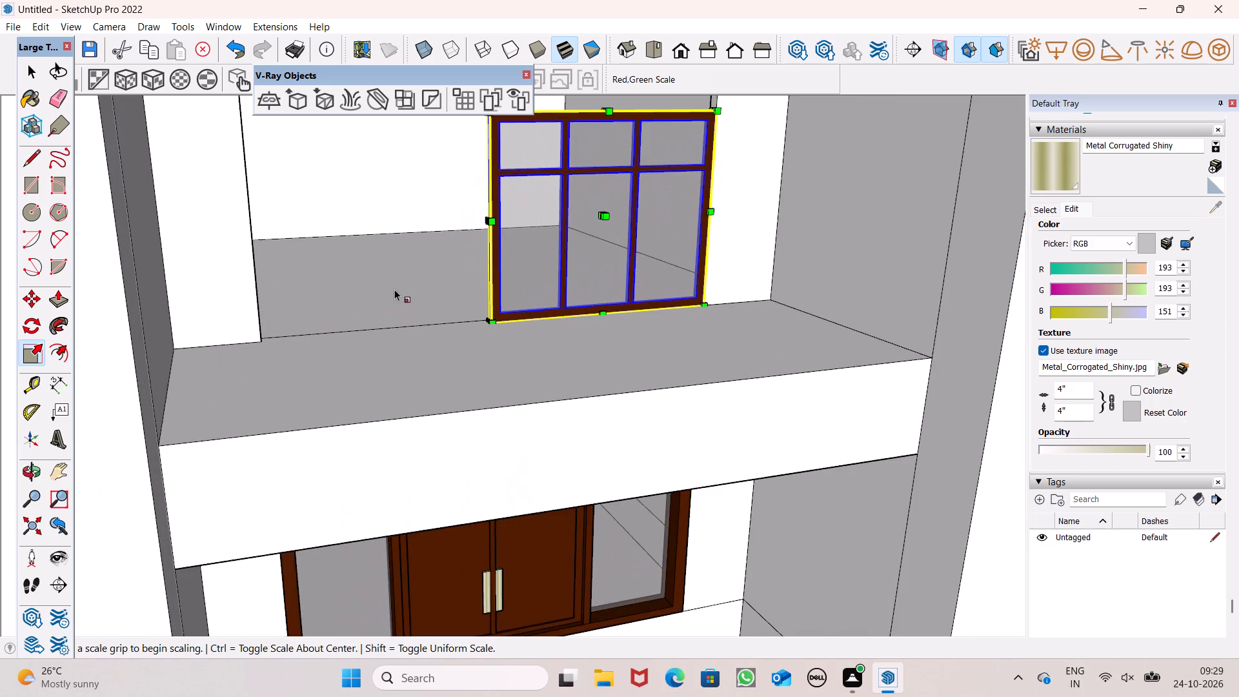
middle_drag(473, 296, 492, 323)
middle_drag(526, 310, 574, 334)
scroll(573, 303, up, 1)
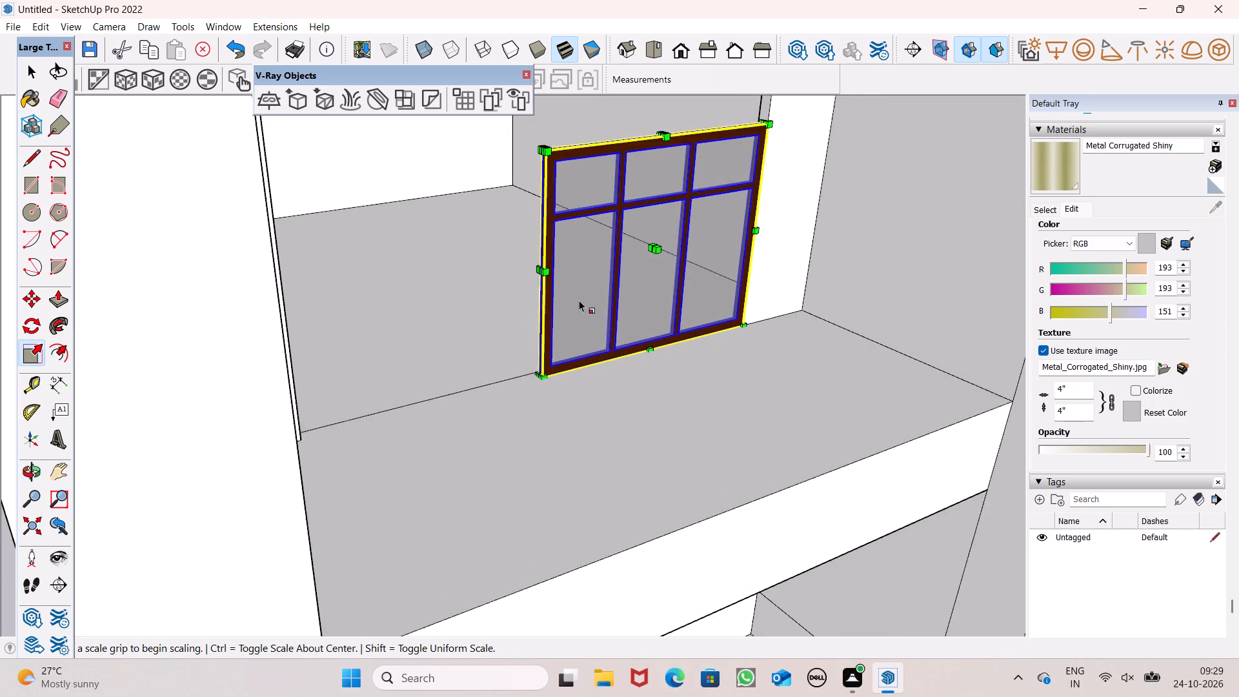
scroll(579, 300, up, 2)
drag(663, 236, 656, 234)
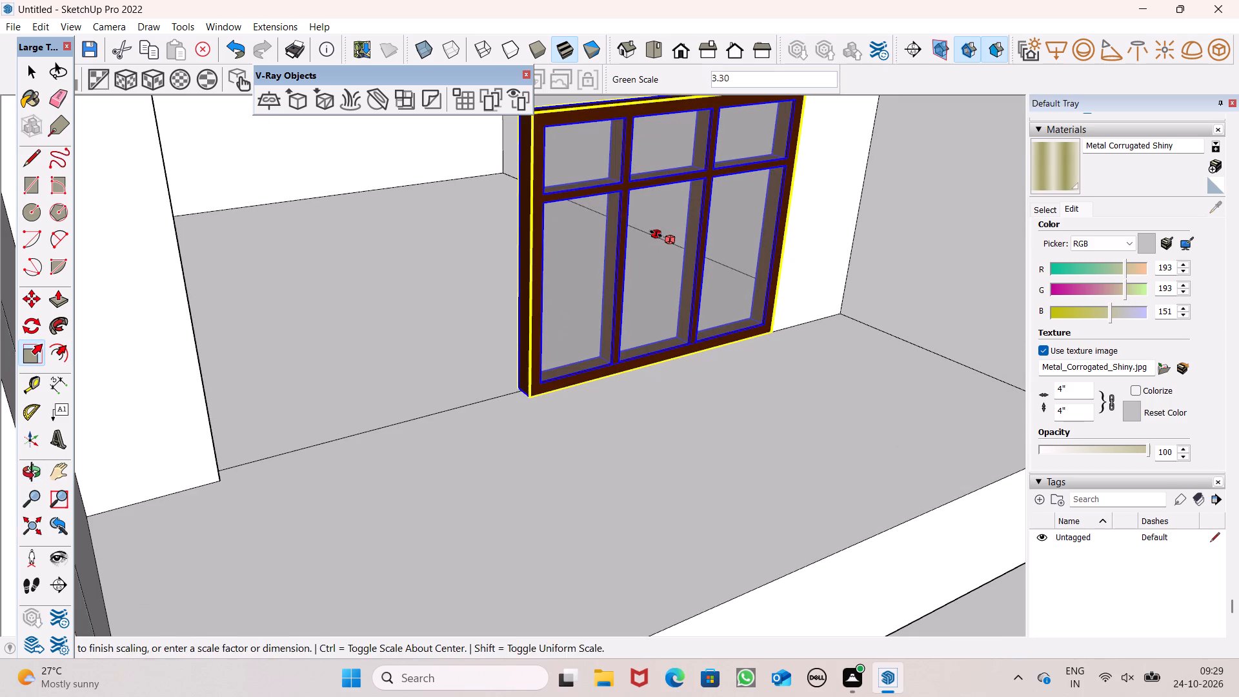
drag(656, 234, 656, 234)
Stretch the upper-floor window group along the red axis so its width reaches the opening's far side.
drag(523, 258, 517, 269)
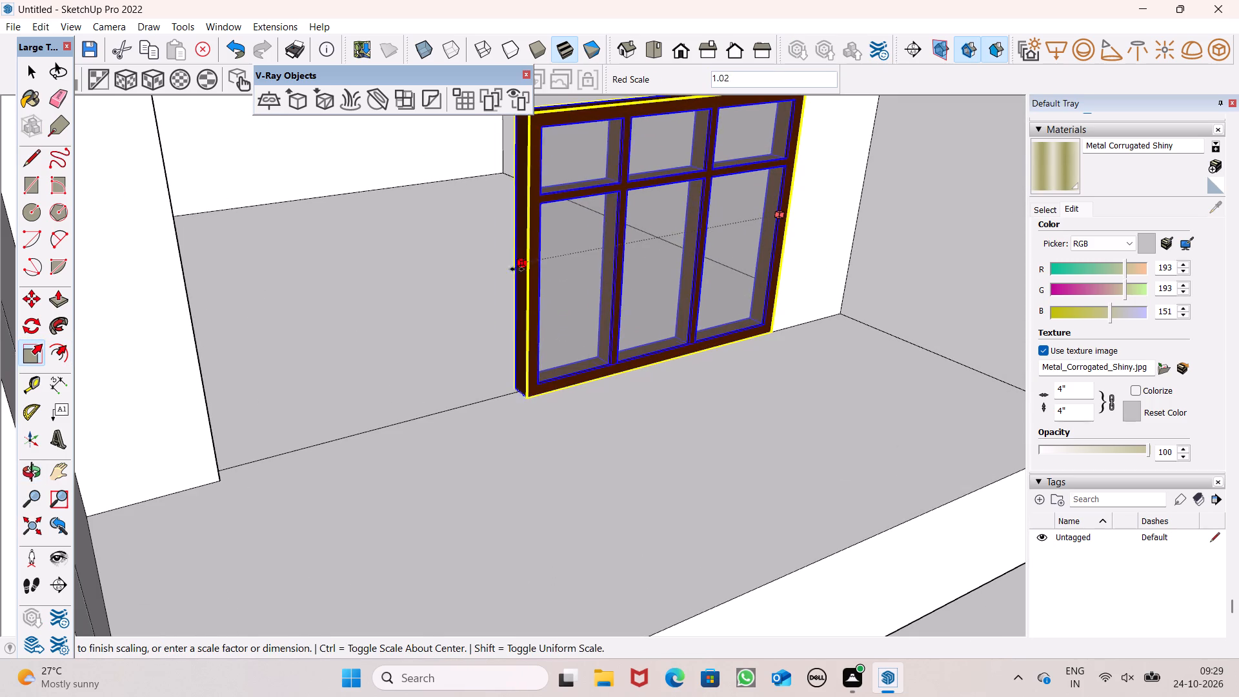
drag(517, 269, 194, 356)
Scale the upper-floor window group along the green and blue axes from its top edge to the opening's top, and deselect it.
scroll(304, 295, down, 8)
scroll(409, 201, up, 6)
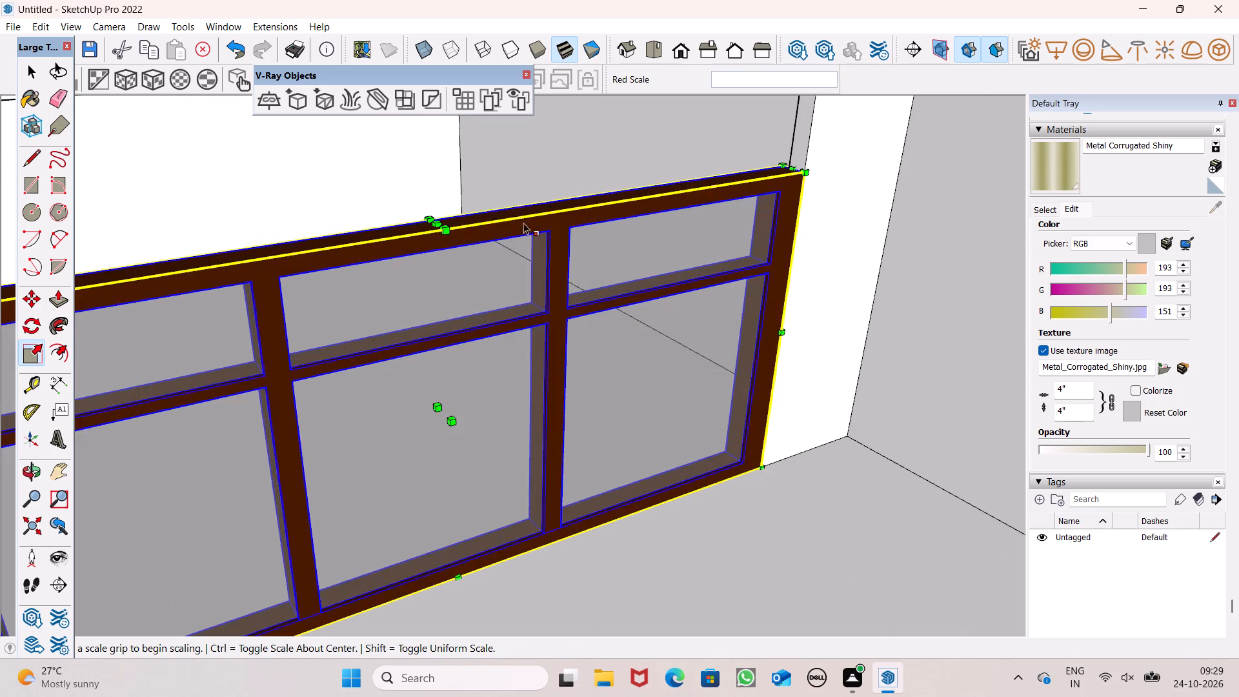
scroll(523, 237, down, 5)
middle_drag(538, 236, 567, 174)
scroll(562, 255, down, 5)
scroll(549, 128, up, 4)
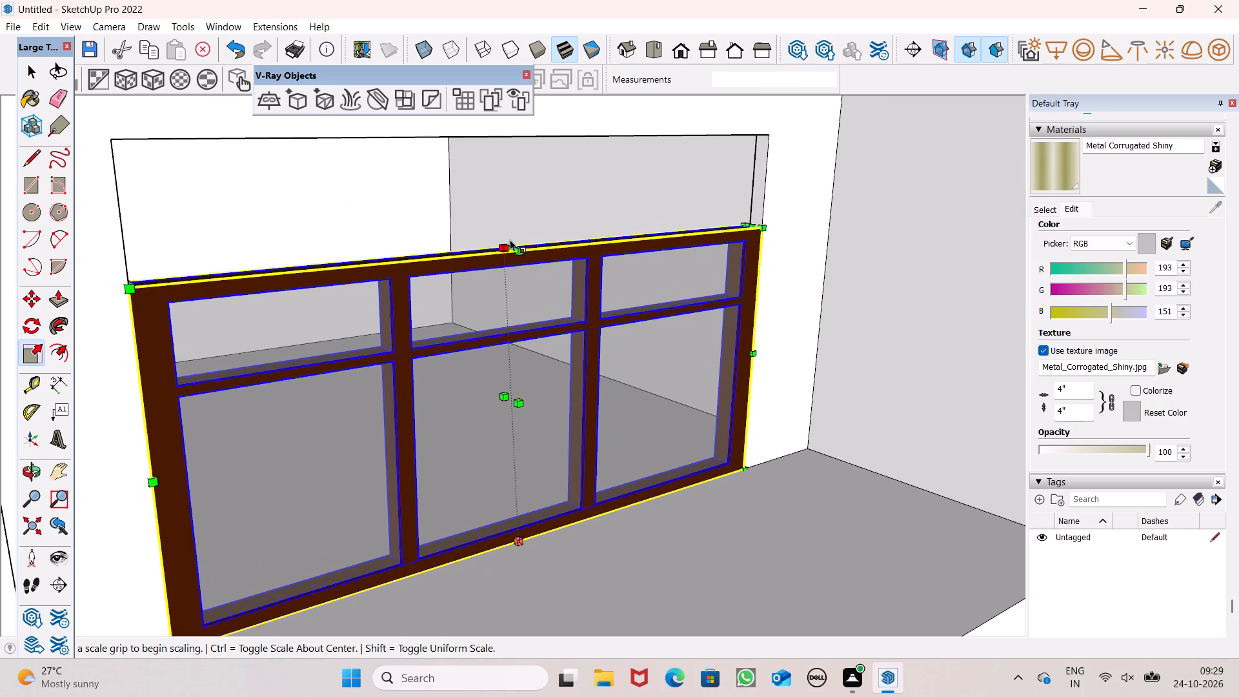
drag(510, 243, 512, 234)
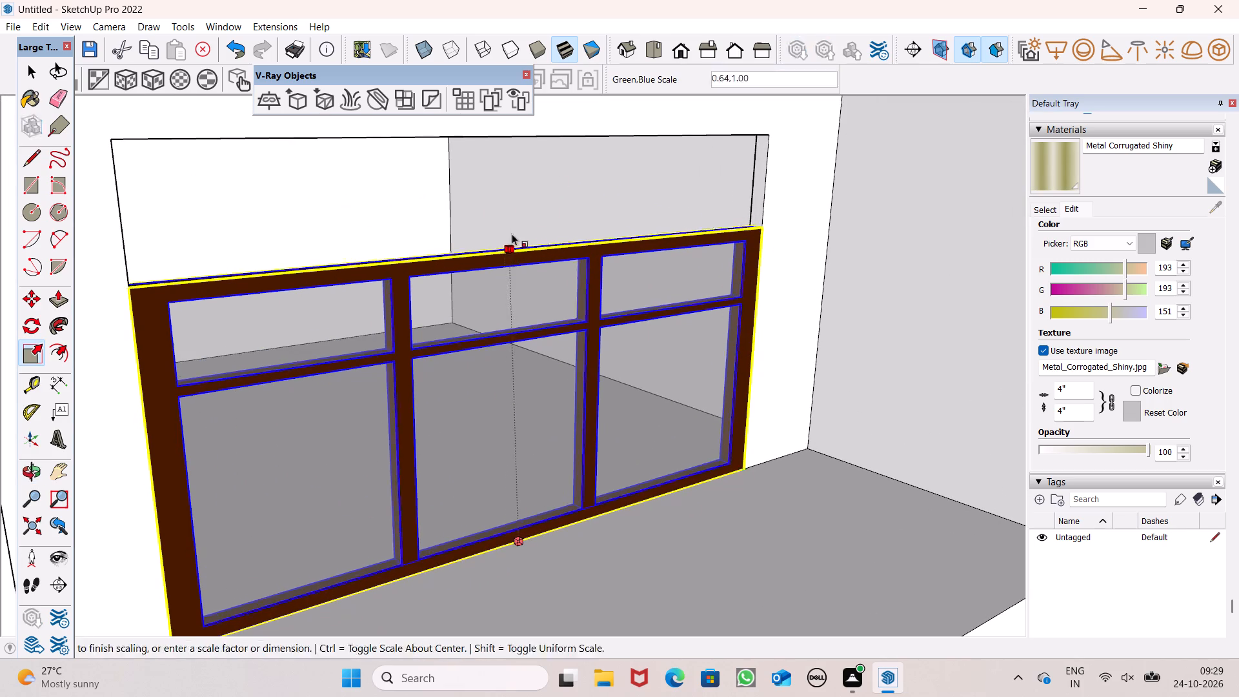
drag(512, 234, 511, 124)
scroll(489, 217, down, 2)
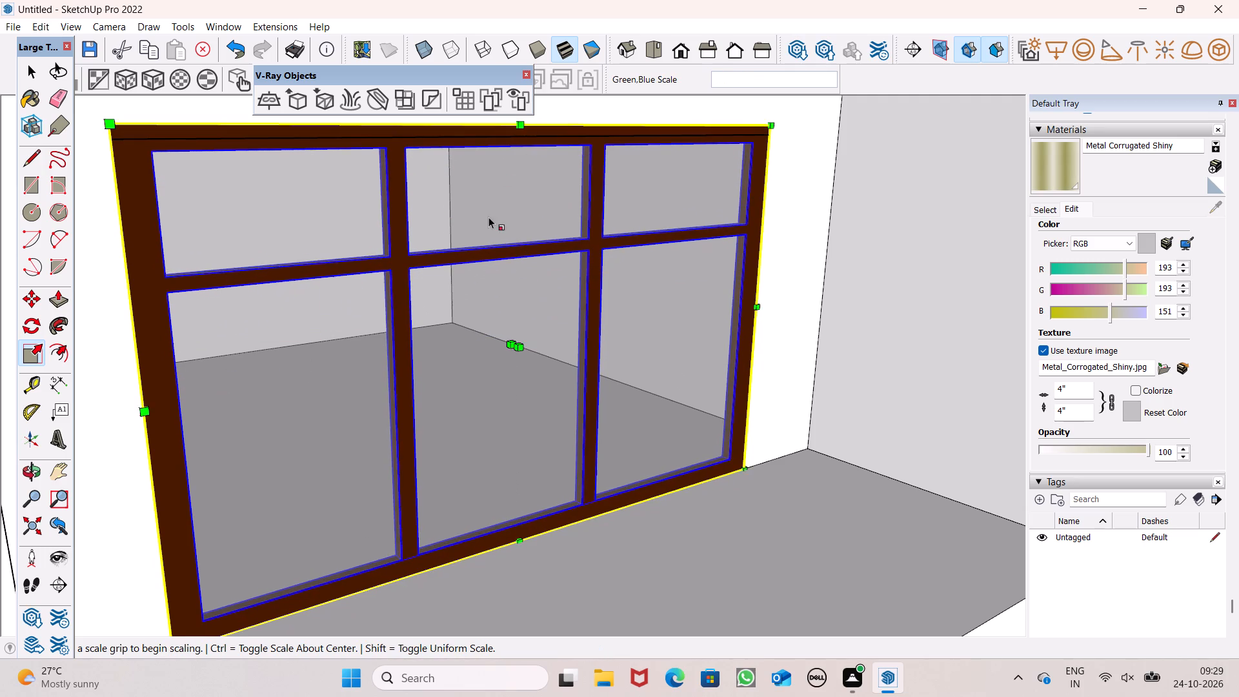
scroll(489, 217, down, 6)
scroll(435, 152, down, 6)
key(space)
scroll(386, 210, down, 3)
middle_drag(450, 240, 292, 269)
scroll(412, 199, down, 3)
middle_drag(456, 177, 458, 121)
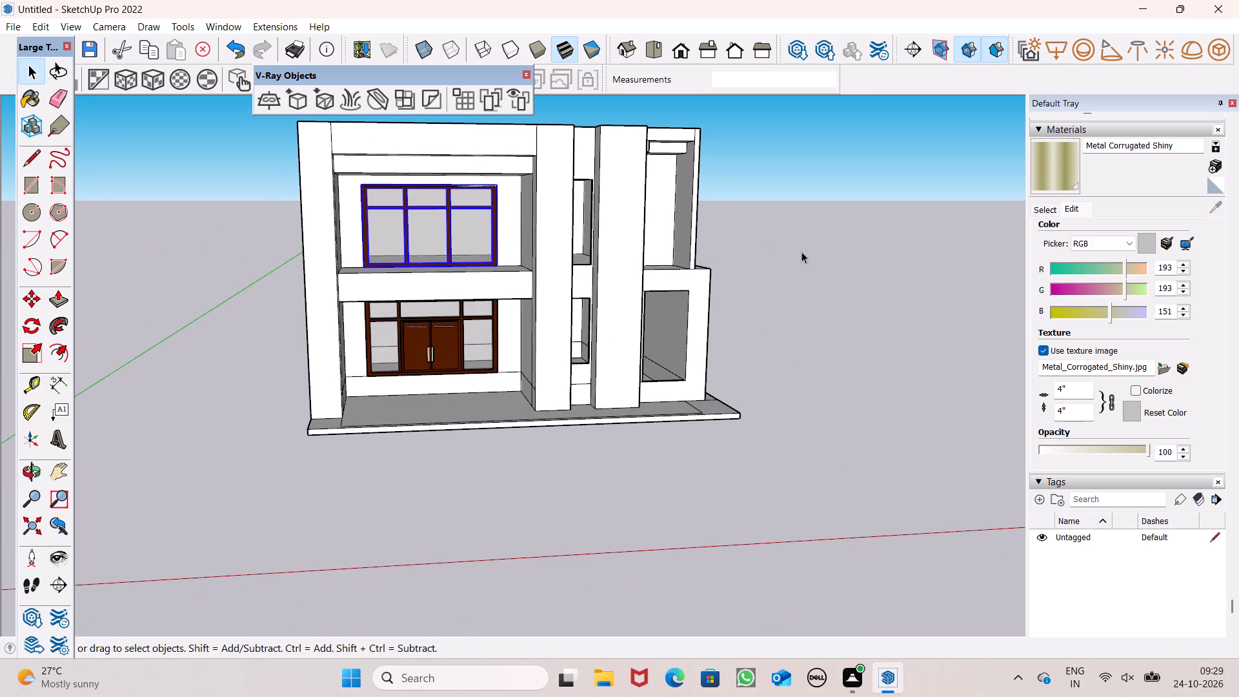
click(835, 268)
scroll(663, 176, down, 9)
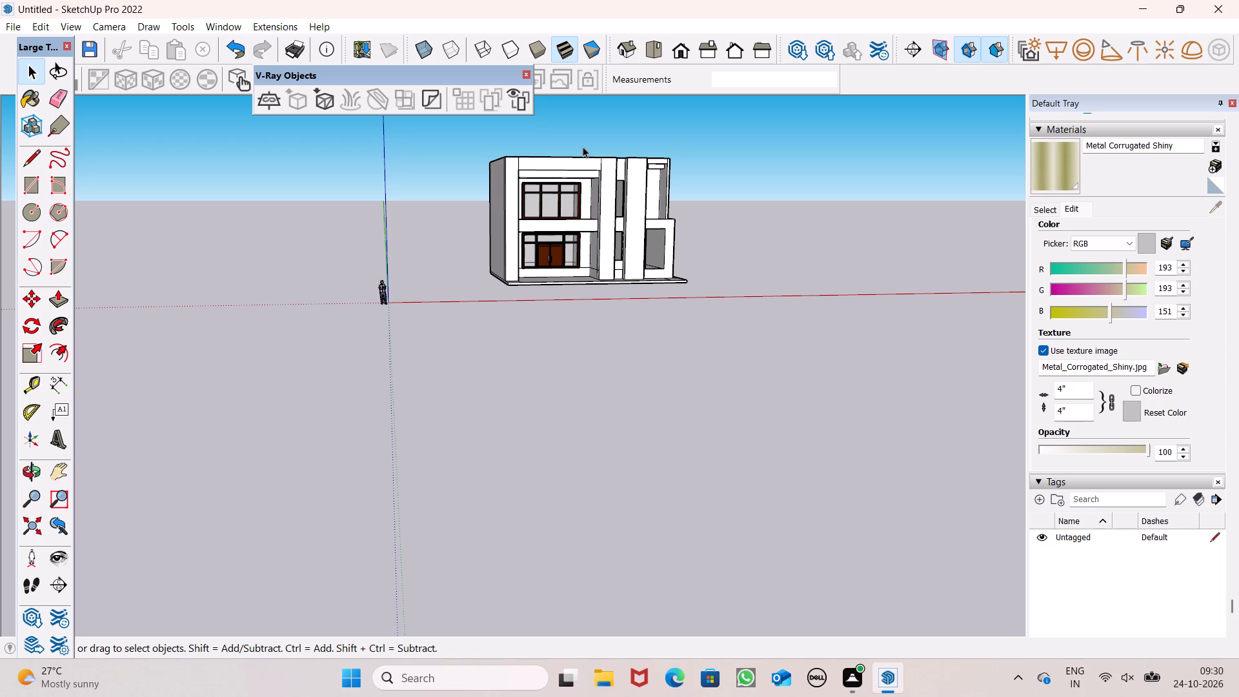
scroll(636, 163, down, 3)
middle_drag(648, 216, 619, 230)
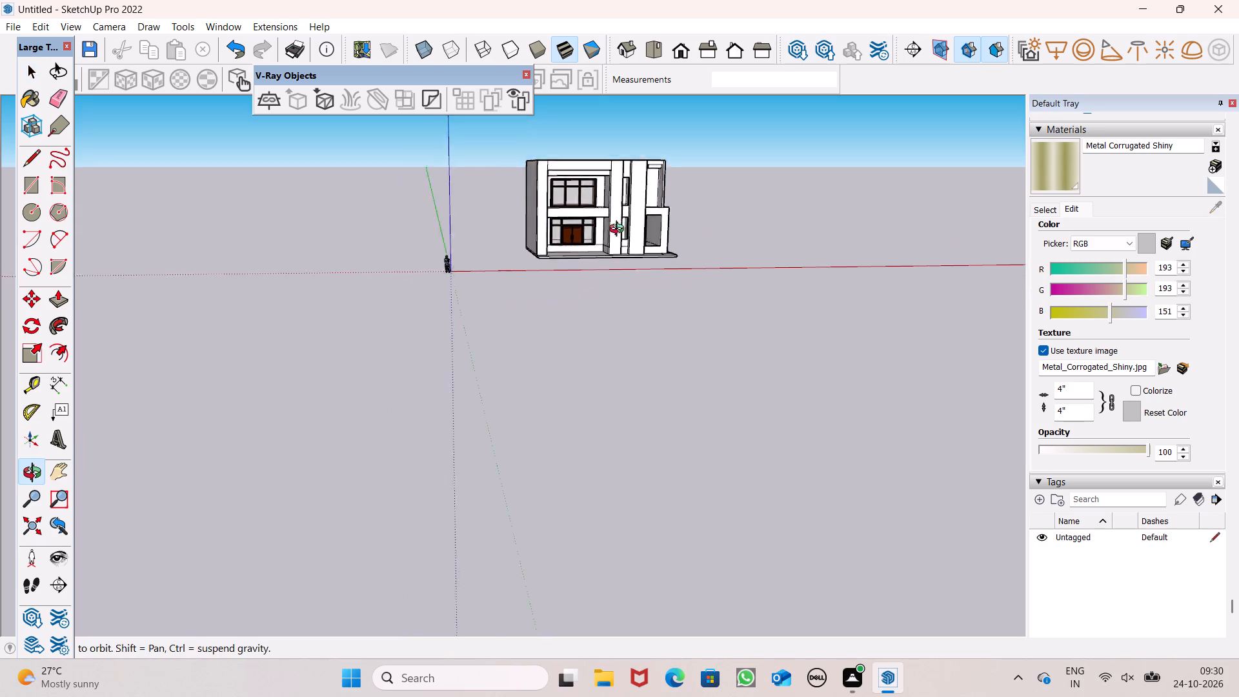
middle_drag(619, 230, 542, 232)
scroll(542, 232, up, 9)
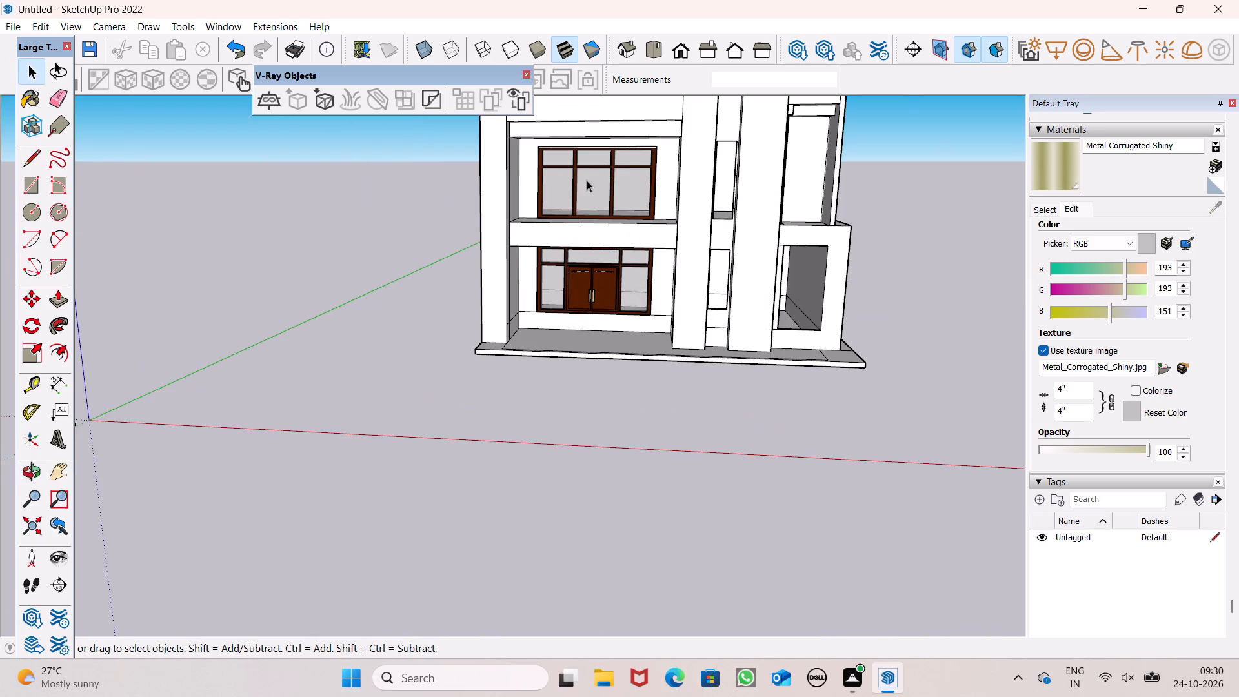
Push/Pull the front face of the upper-floor balcony slab, between the outer wall and central column, outward by about 5' 3".
scroll(591, 223, up, 3)
scroll(592, 219, down, 2)
middle_drag(596, 240, 599, 253)
scroll(581, 222, up, 6)
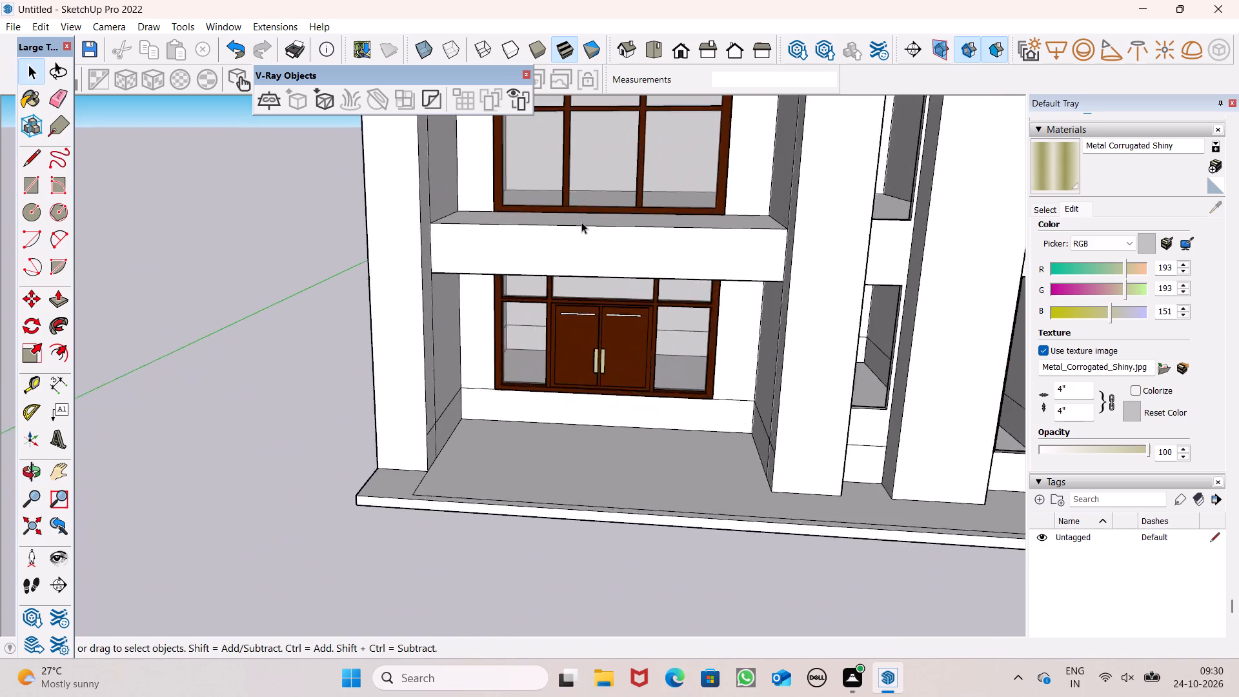
scroll(581, 222, up, 2)
scroll(586, 220, down, 4)
middle_drag(619, 255, 621, 294)
scroll(646, 269, down, 3)
middle_drag(667, 310, 672, 367)
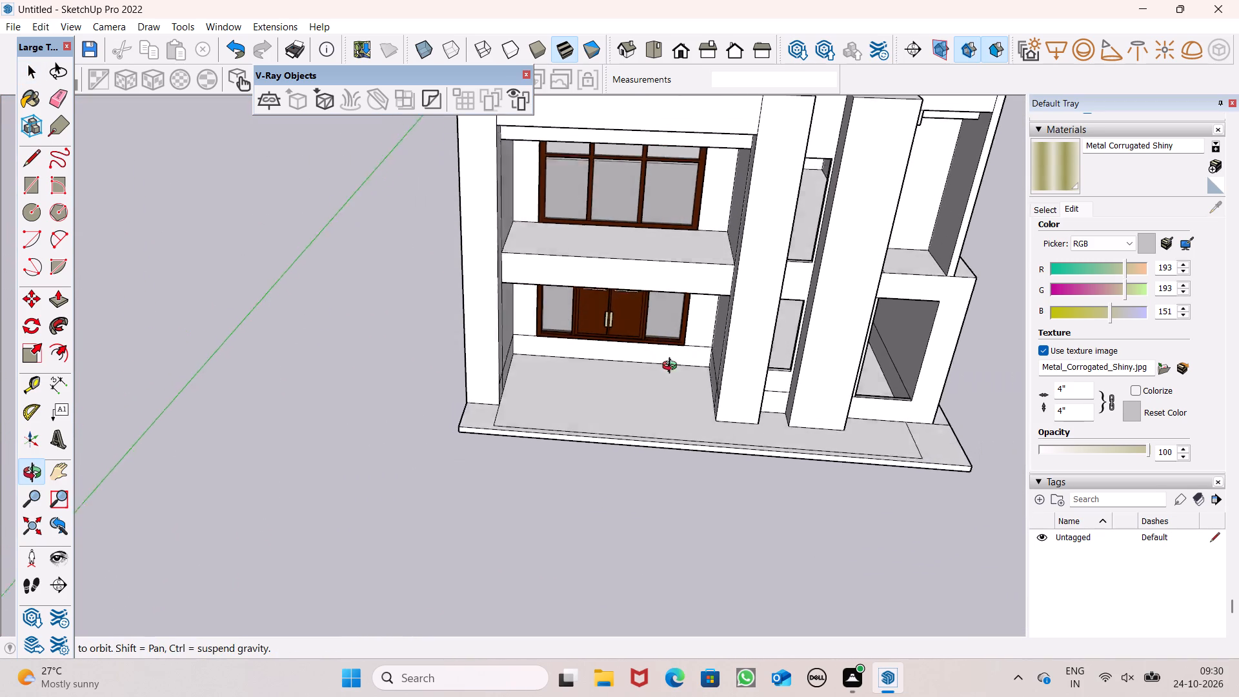
middle_drag(672, 367, 681, 409)
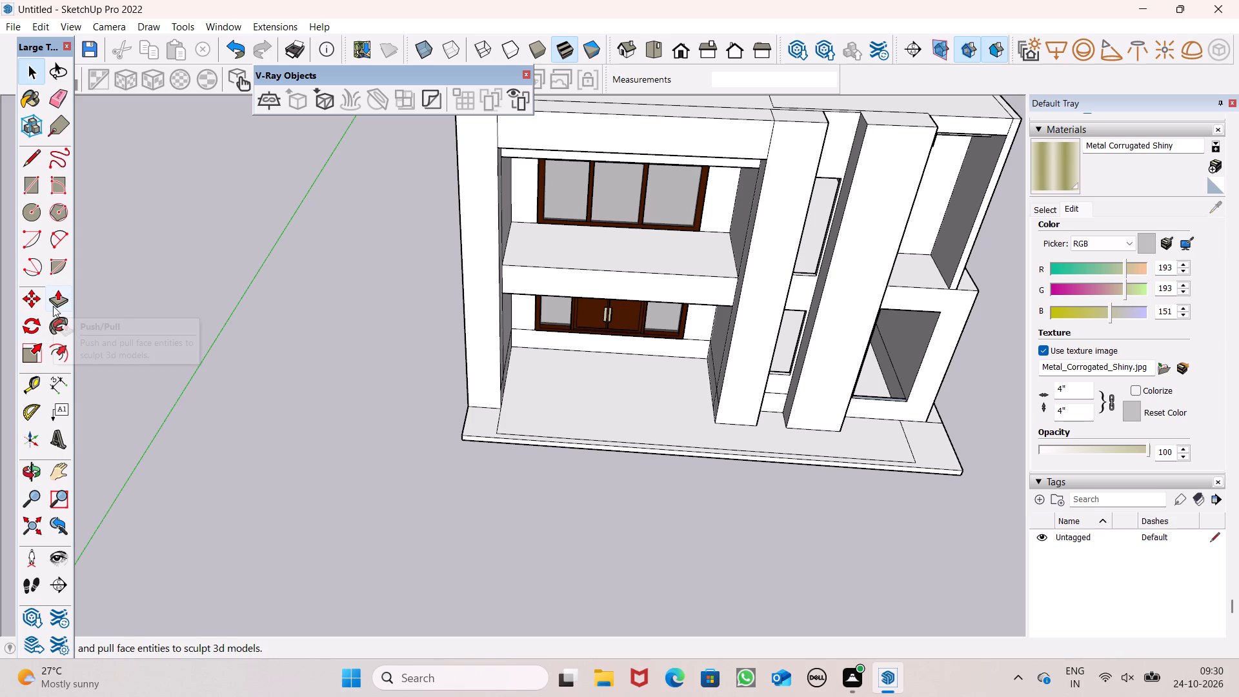
click(52, 305)
drag(531, 281, 529, 307)
scroll(614, 313, up, 1)
middle_drag(614, 311, 592, 223)
scroll(454, 273, up, 4)
middle_drag(554, 296, 567, 300)
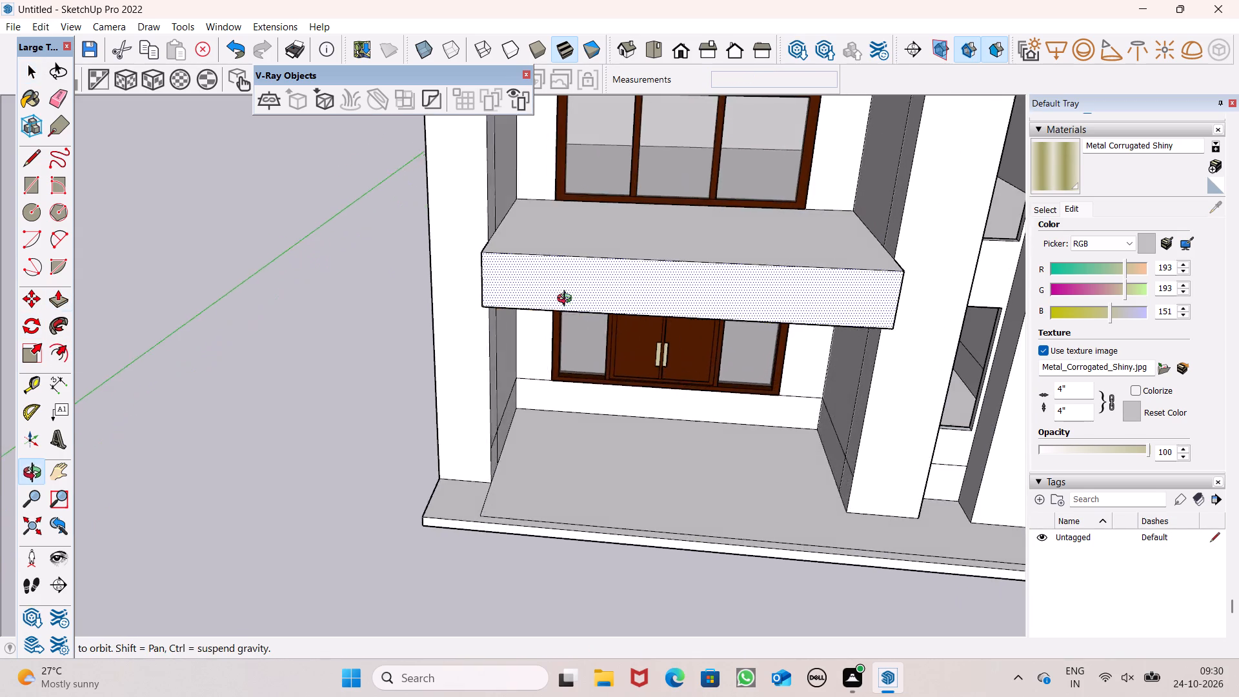
middle_drag(567, 300, 656, 287)
Push/Pull the balcony slab's top face slightly to form a thin band along the slab's upper front edge.
scroll(657, 286, up, 1)
scroll(543, 239, up, 2)
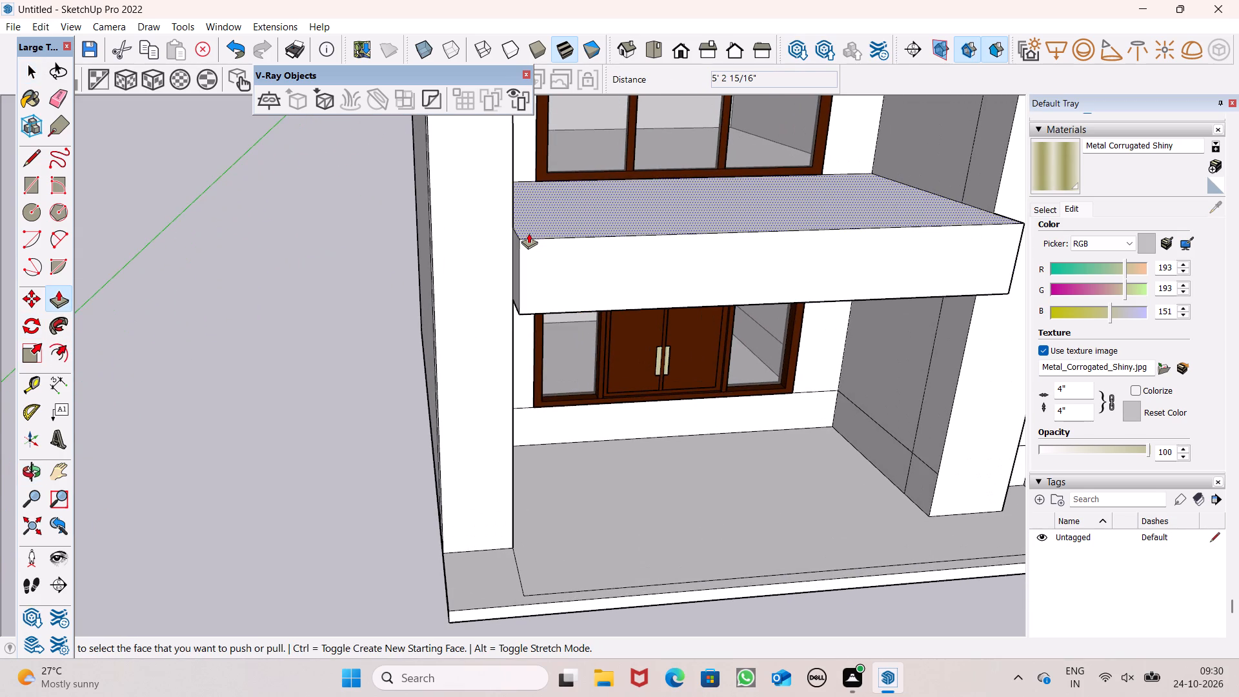
drag(539, 233, 539, 234)
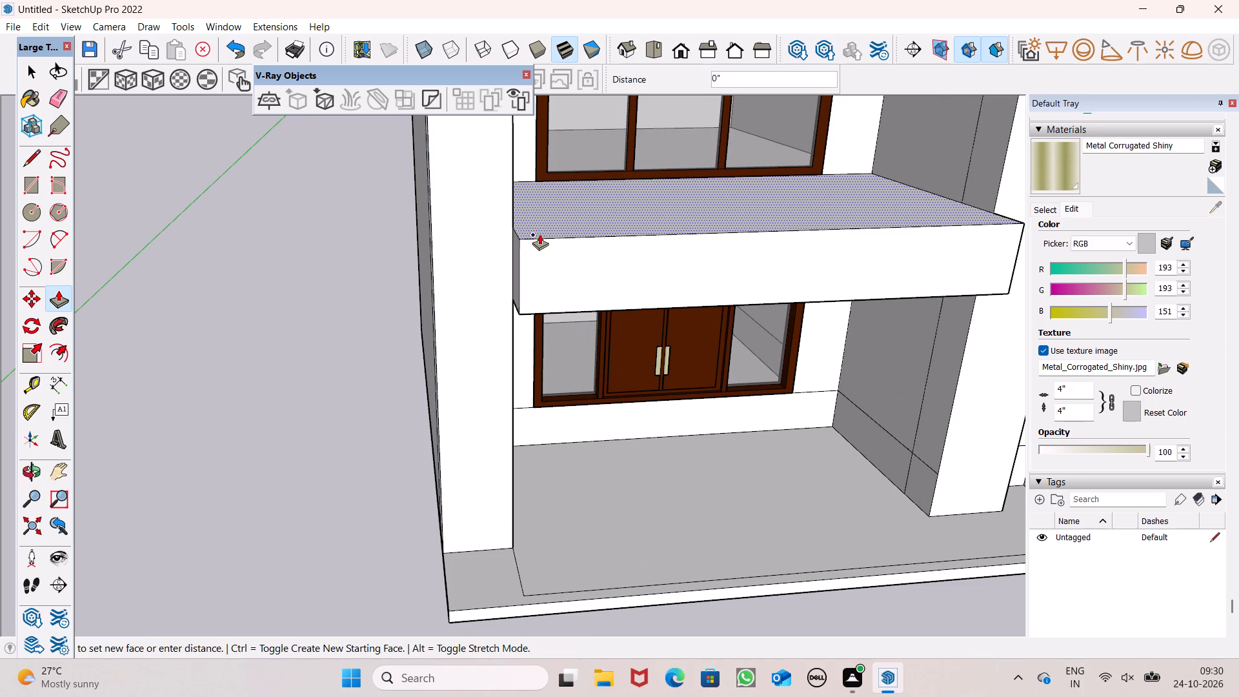
drag(539, 234, 541, 239)
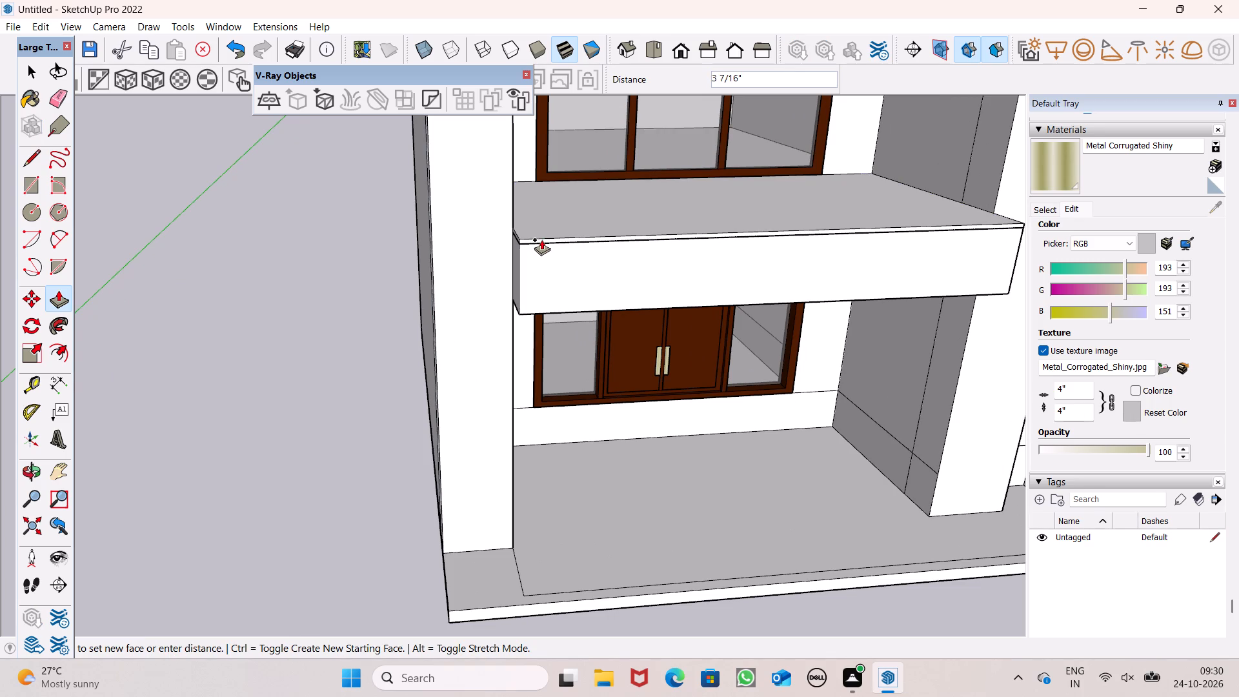
drag(541, 239, 541, 243)
Pull the thin band's front face outward so it projects as a lip beyond the balcony slab's front.
click(532, 245)
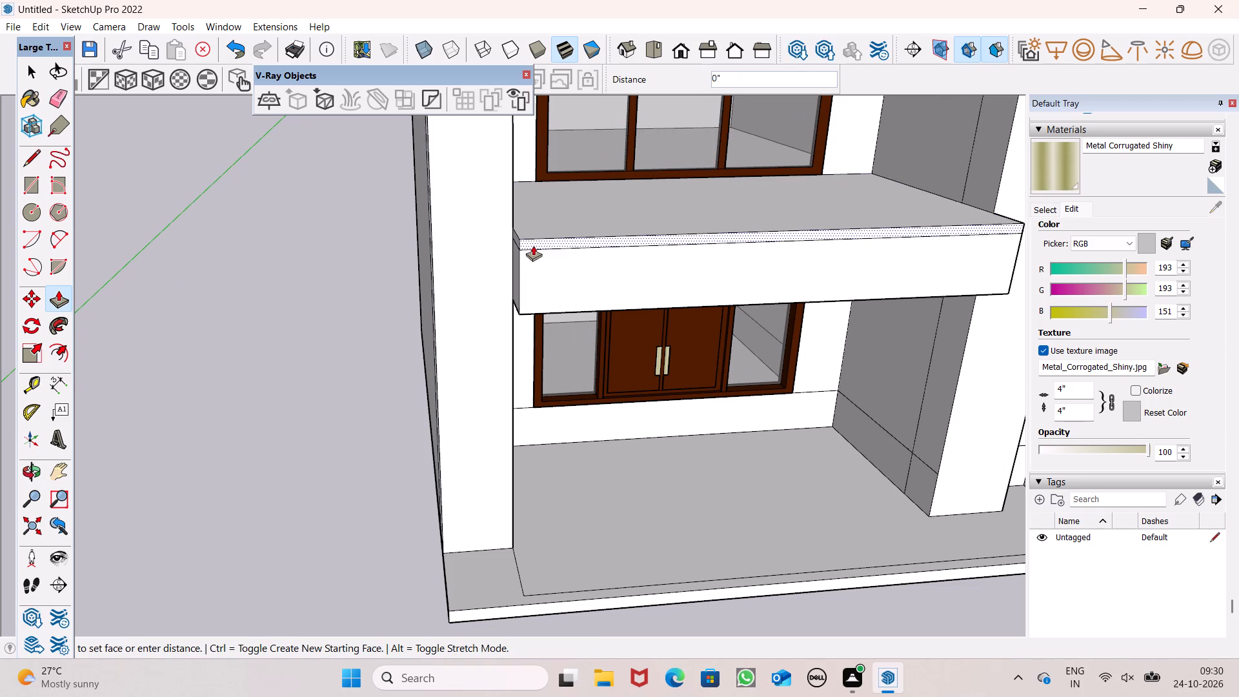
scroll(527, 265, up, 1)
middle_drag(527, 263, 683, 238)
scroll(716, 236, up, 1)
middle_drag(714, 236, 578, 205)
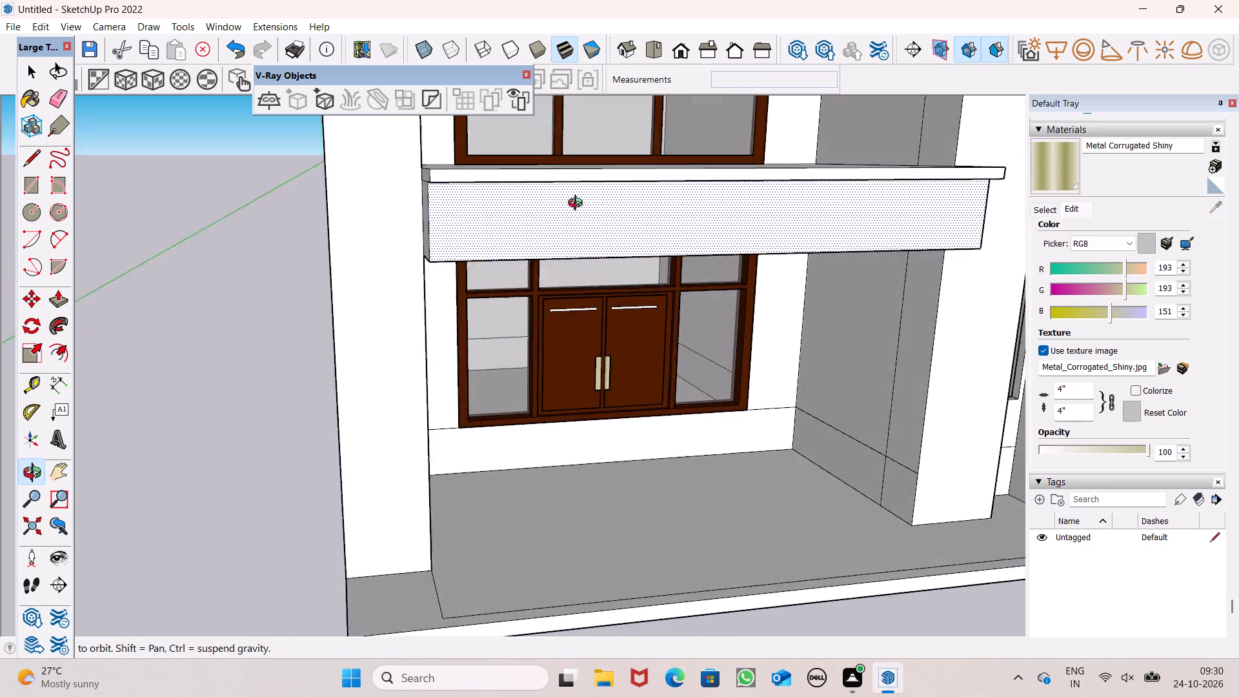
middle_drag(578, 205, 452, 174)
key(space)
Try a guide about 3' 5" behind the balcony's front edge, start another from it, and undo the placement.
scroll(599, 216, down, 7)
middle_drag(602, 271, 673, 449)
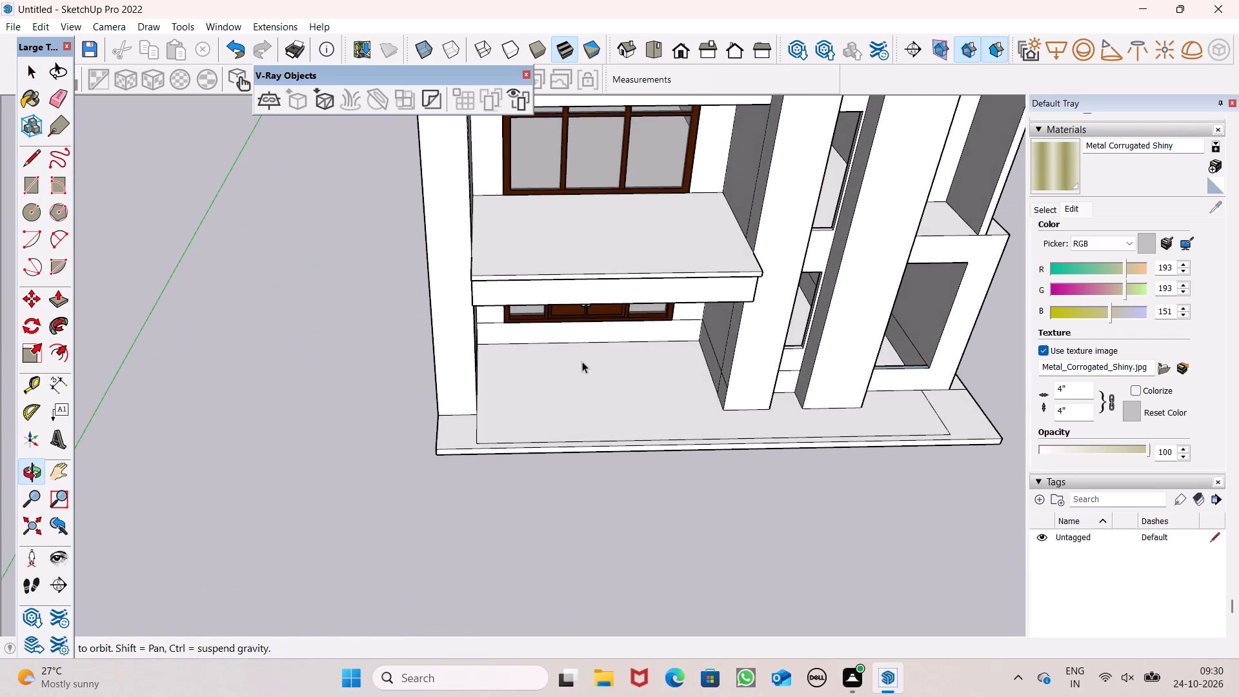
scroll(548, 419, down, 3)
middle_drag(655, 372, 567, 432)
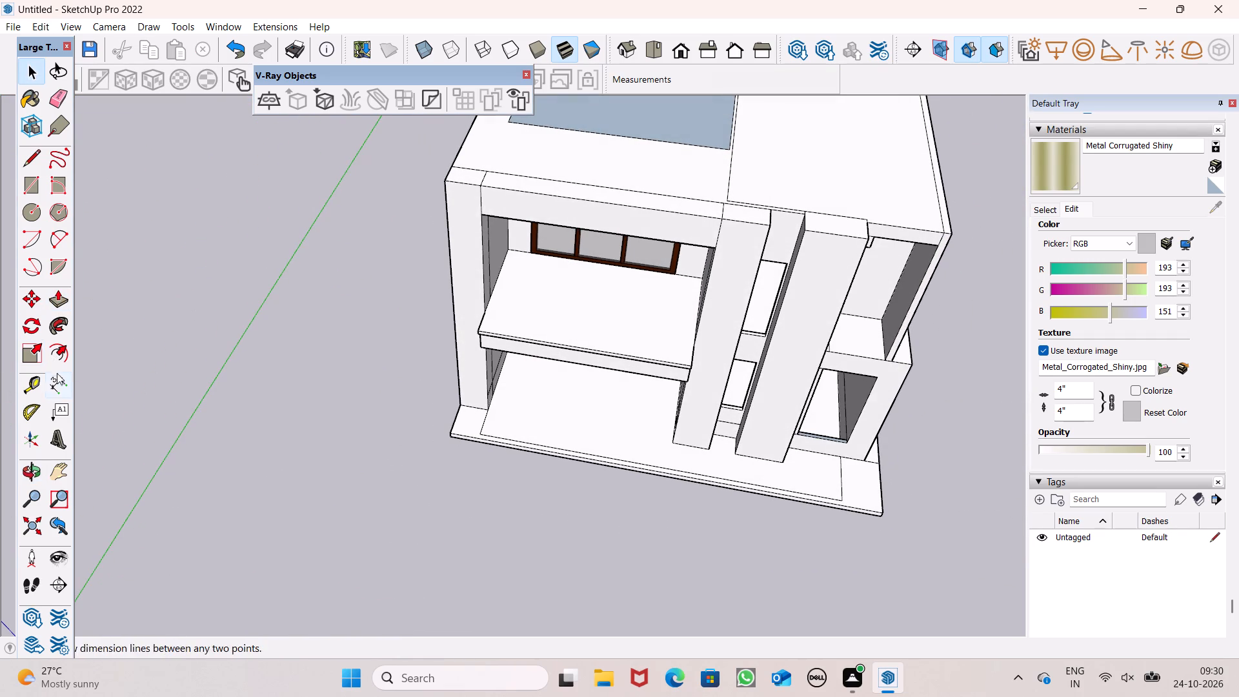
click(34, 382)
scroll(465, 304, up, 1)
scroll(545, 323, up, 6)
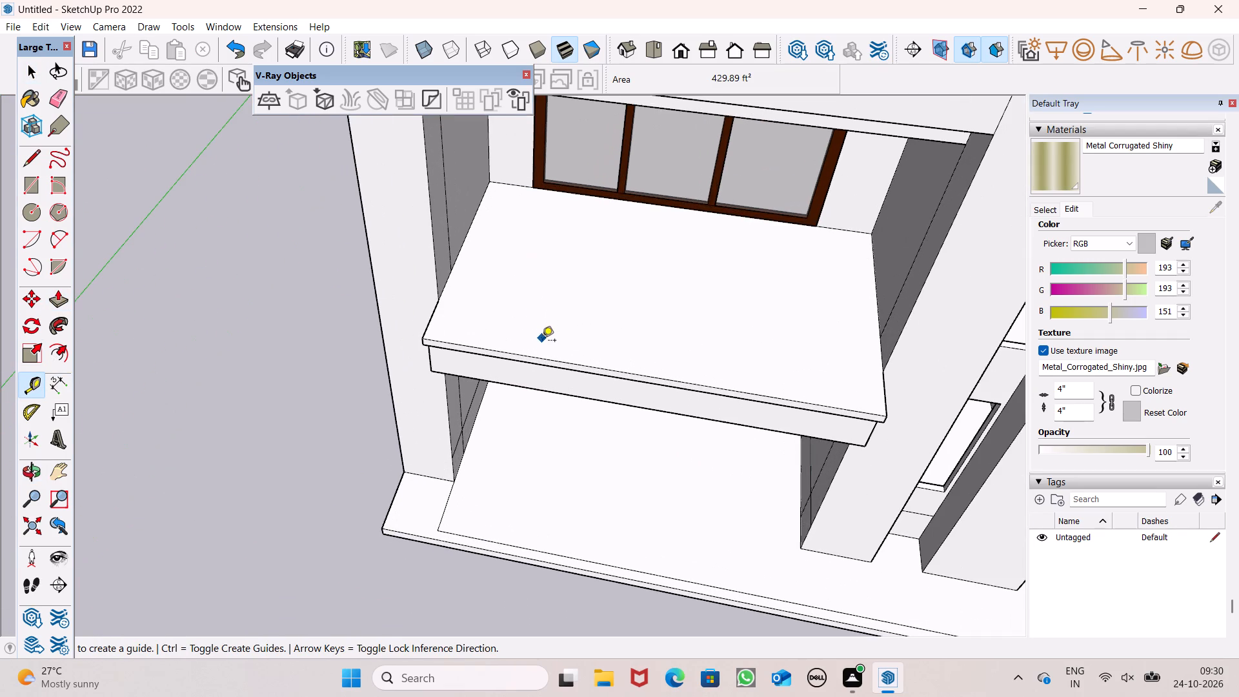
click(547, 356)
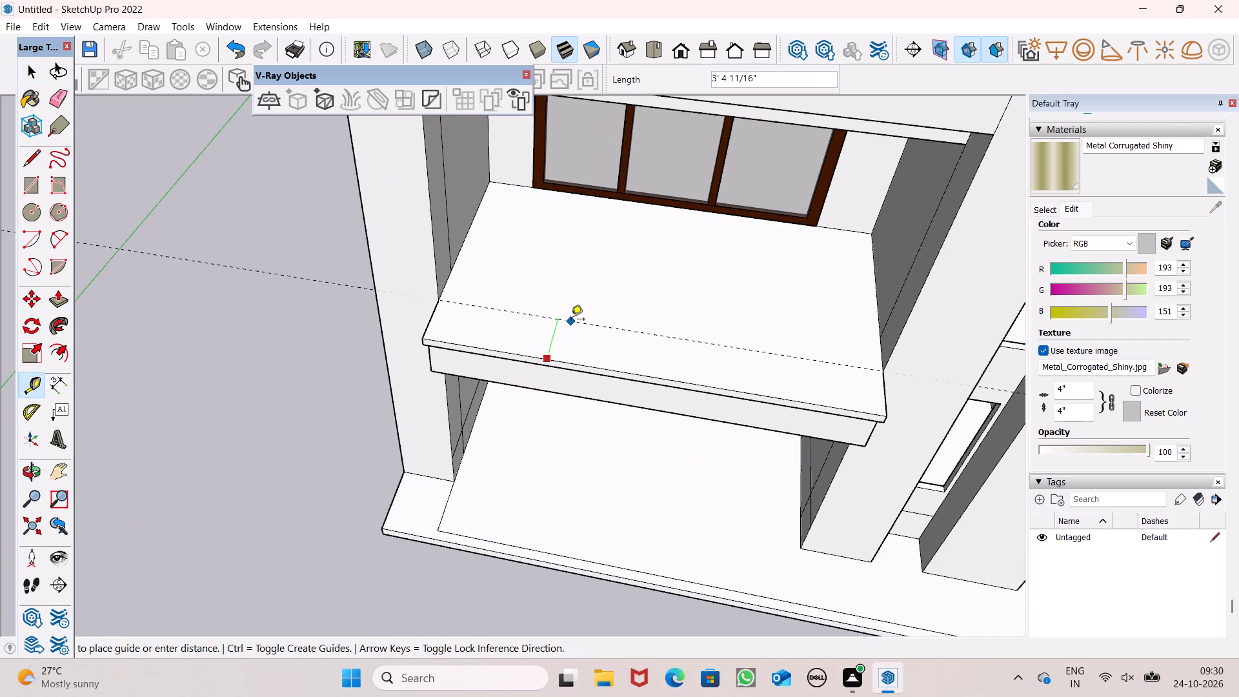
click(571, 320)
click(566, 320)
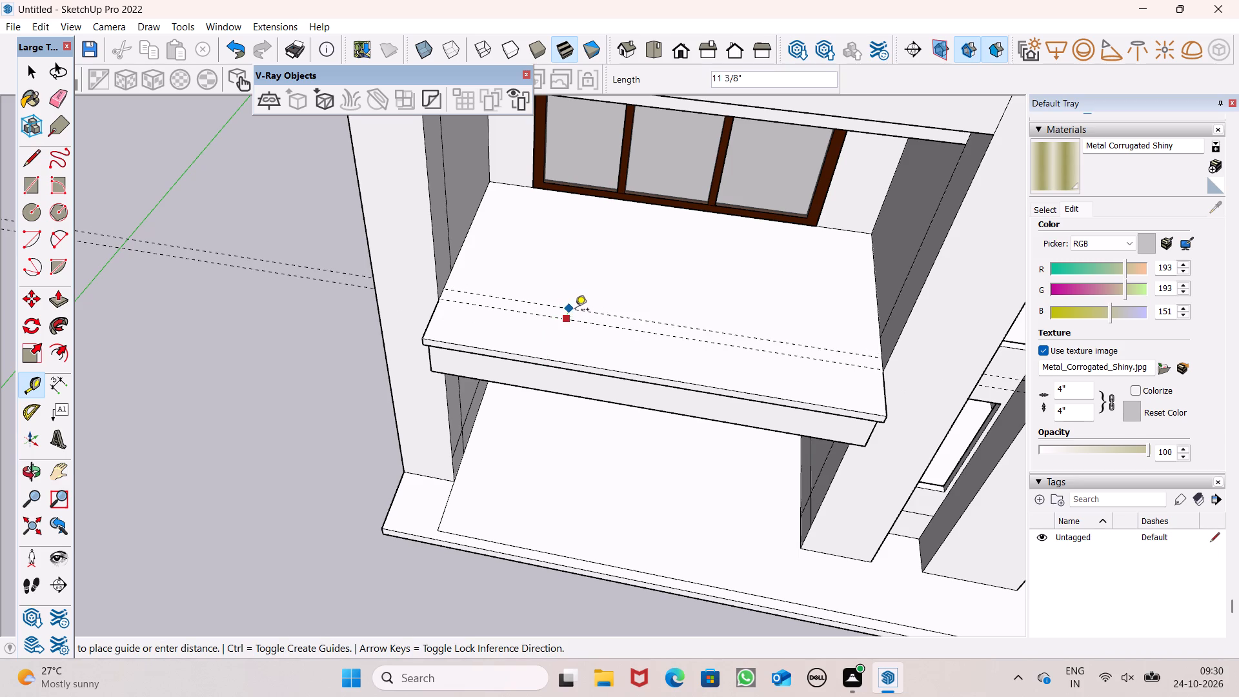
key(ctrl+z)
Place a guide about 1' 5" behind the balcony's front edge and a second parallel guide 2" further in.
click(571, 361)
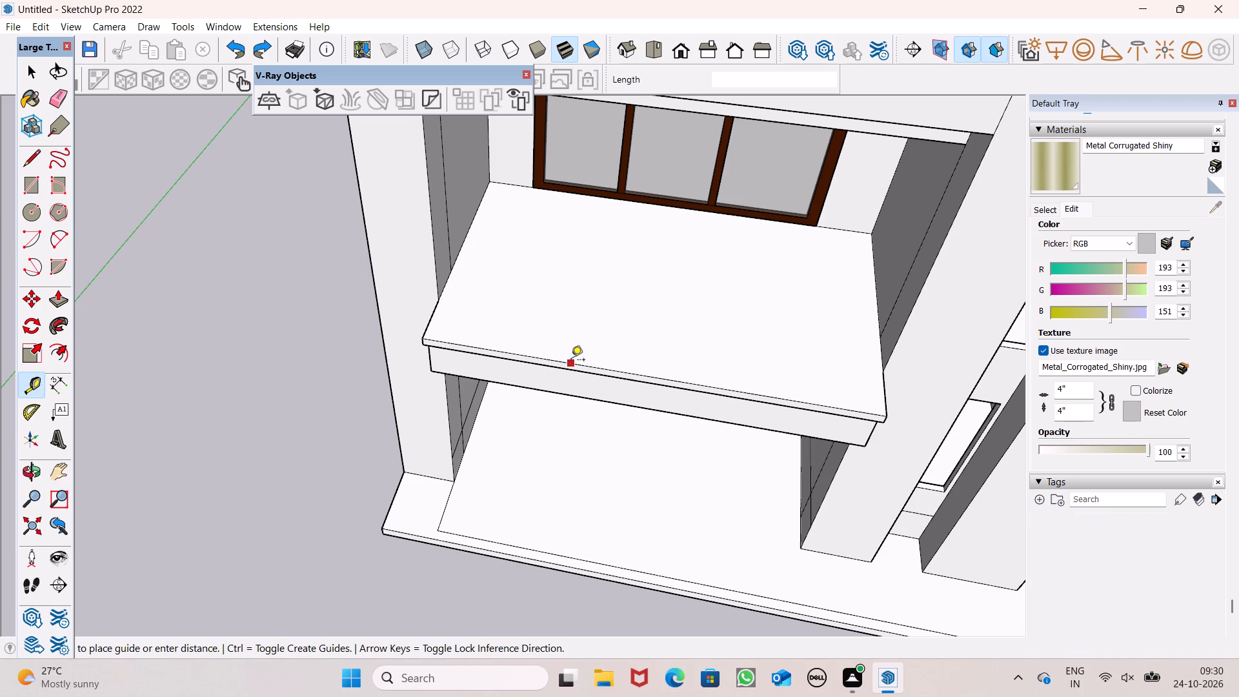
click(581, 347)
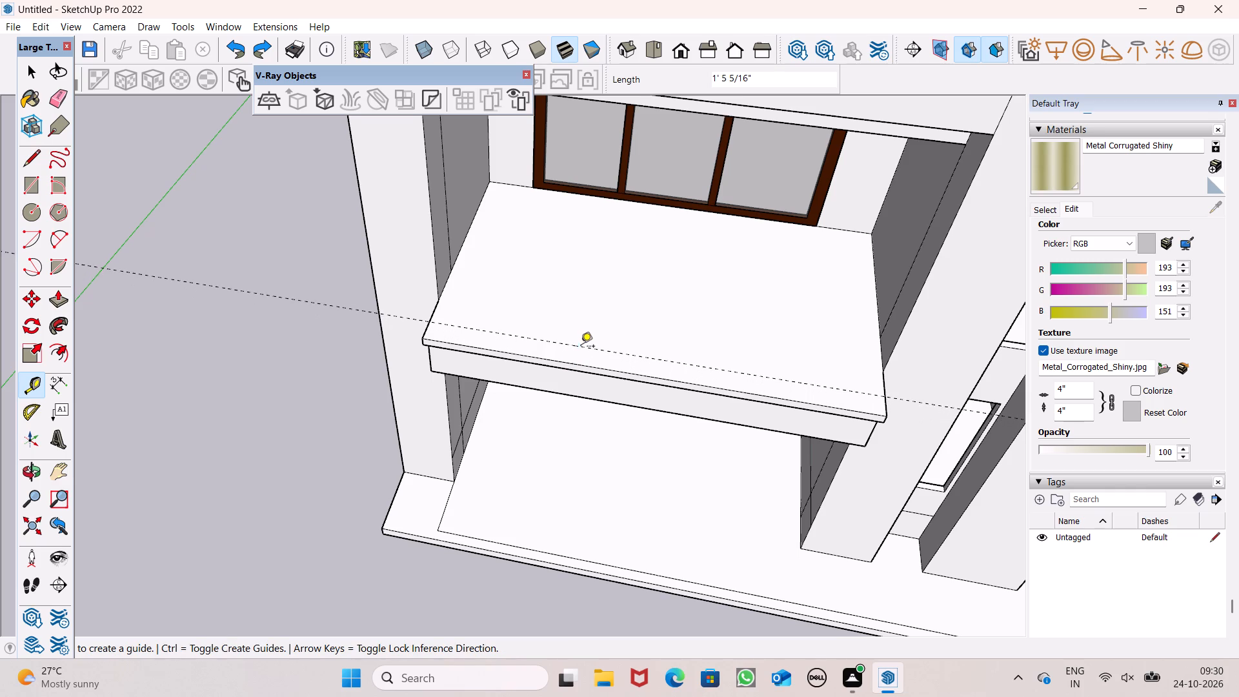
scroll(721, 323, down, 3)
middle_drag(694, 359, 694, 429)
scroll(694, 429, up, 1)
scroll(628, 394, up, 6)
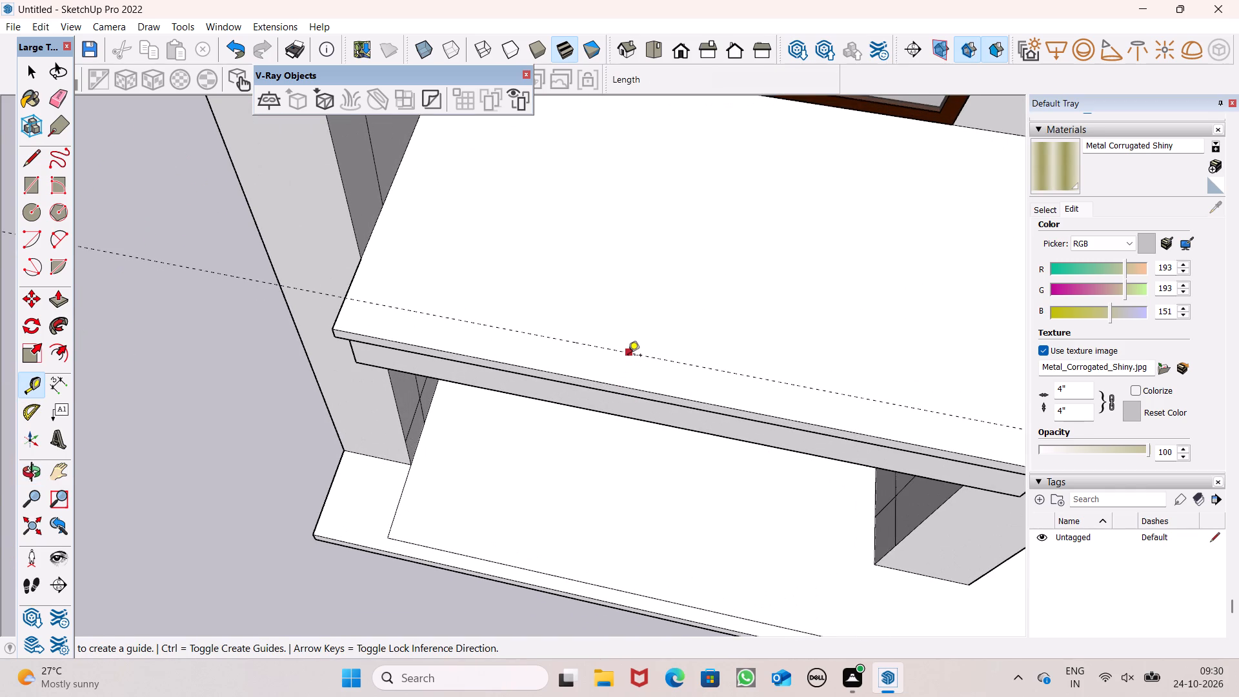
click(628, 355)
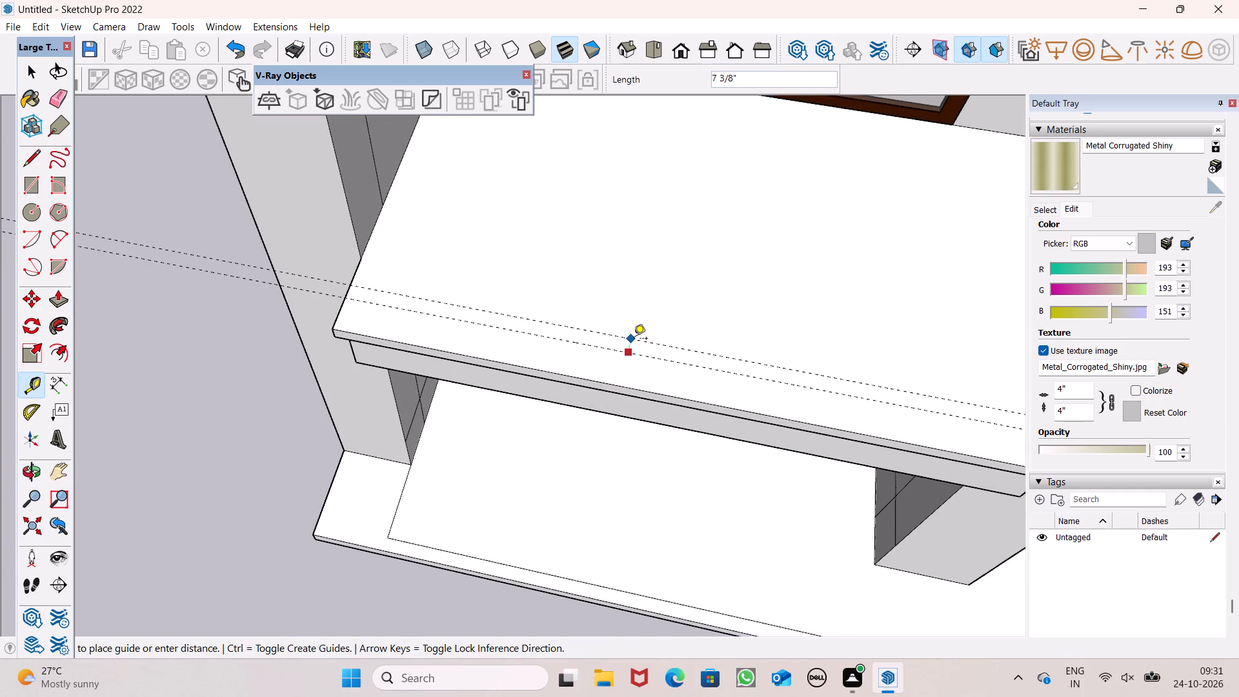
key(2)
key(shift+quotedbl)
key(Return)
key(space)
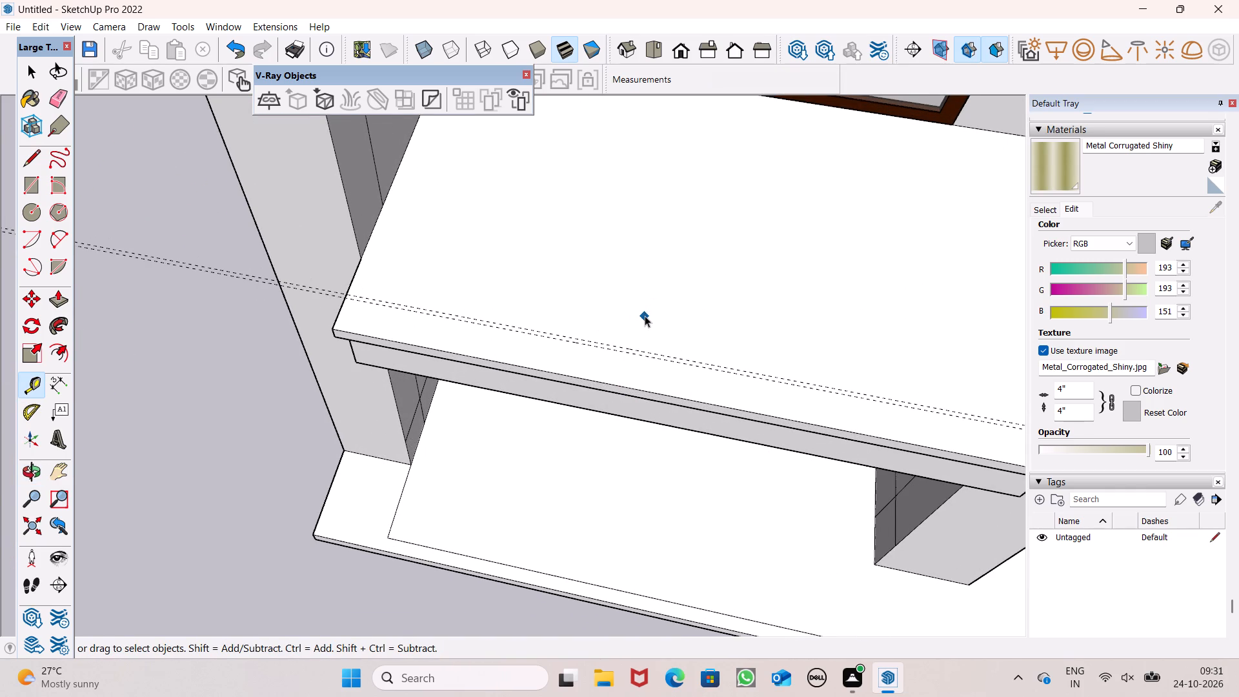
Place a guide on the balcony top about 1 13/16" inside the side edge farthest from the central column.
scroll(645, 315, down, 6)
scroll(495, 272, down, 4)
scroll(471, 261, up, 4)
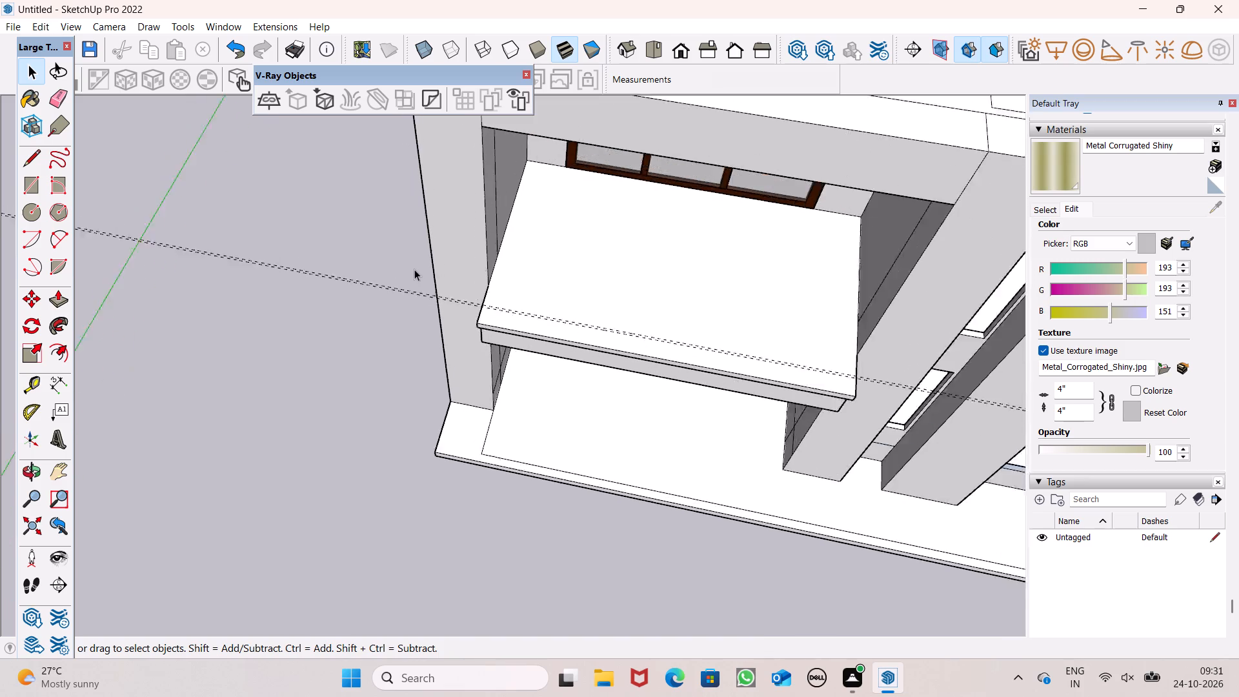
scroll(414, 269, up, 4)
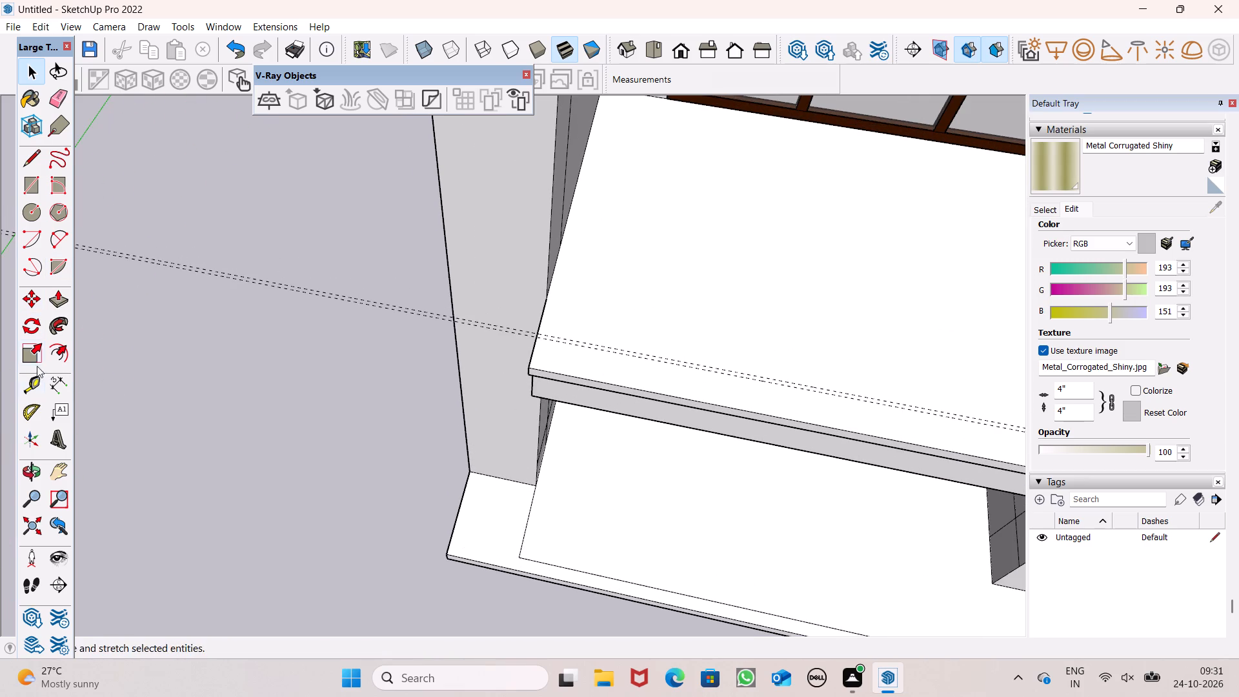
click(32, 377)
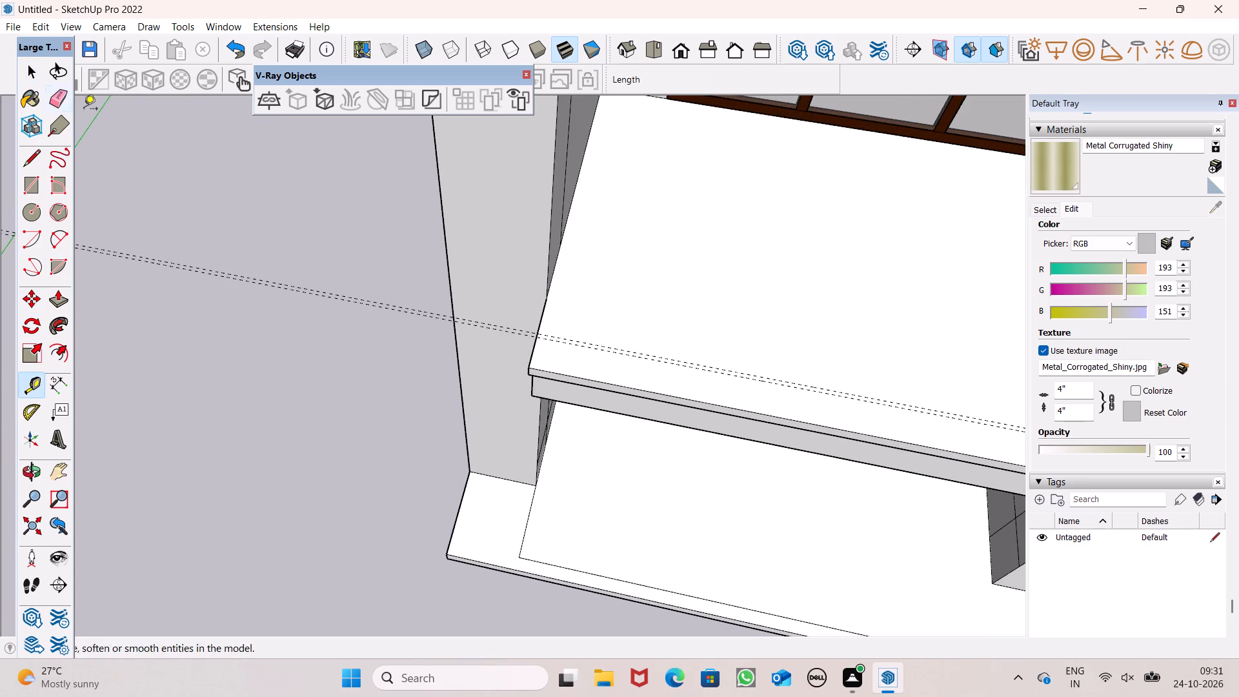
scroll(717, 458, up, 5)
scroll(656, 450, down, 5)
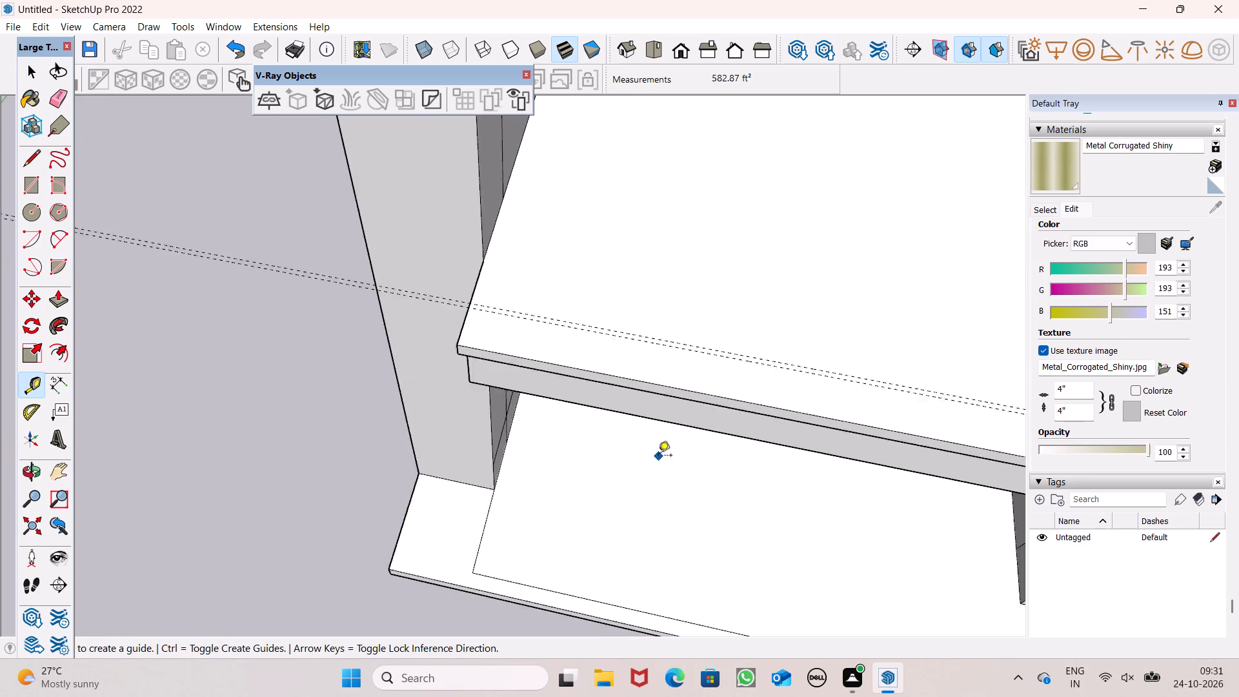
scroll(585, 430, down, 4)
scroll(527, 367, up, 13)
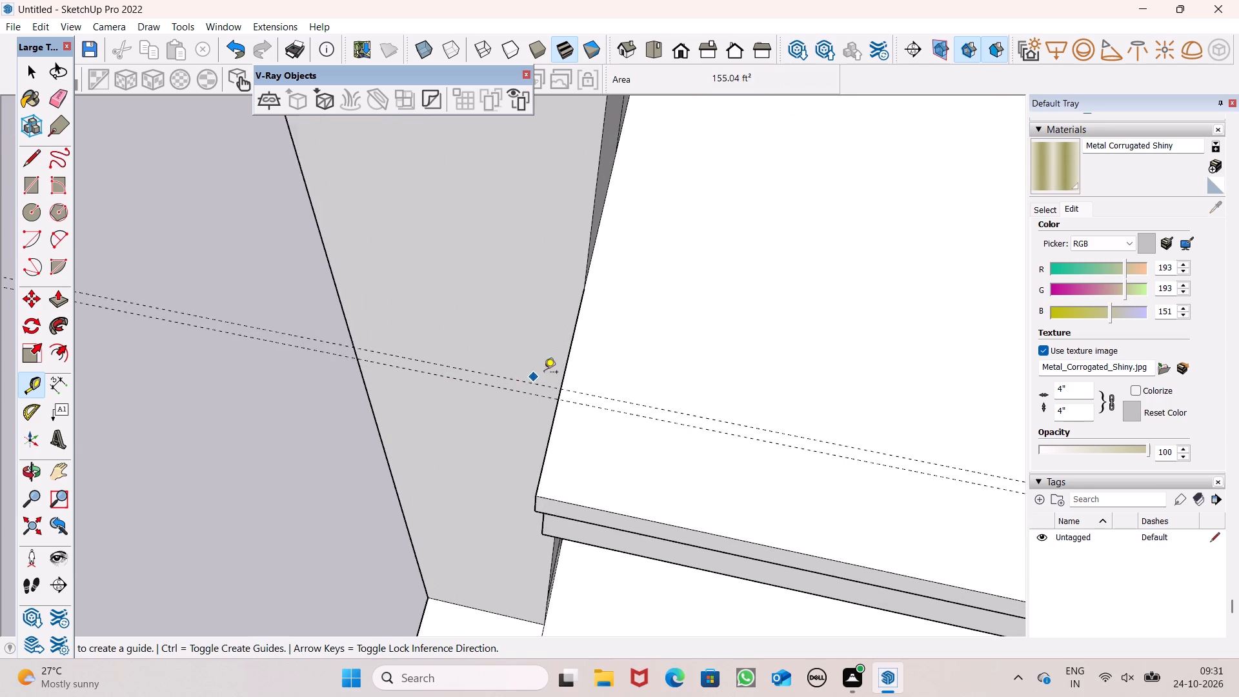
scroll(544, 373, up, 1)
click(573, 372)
click(582, 370)
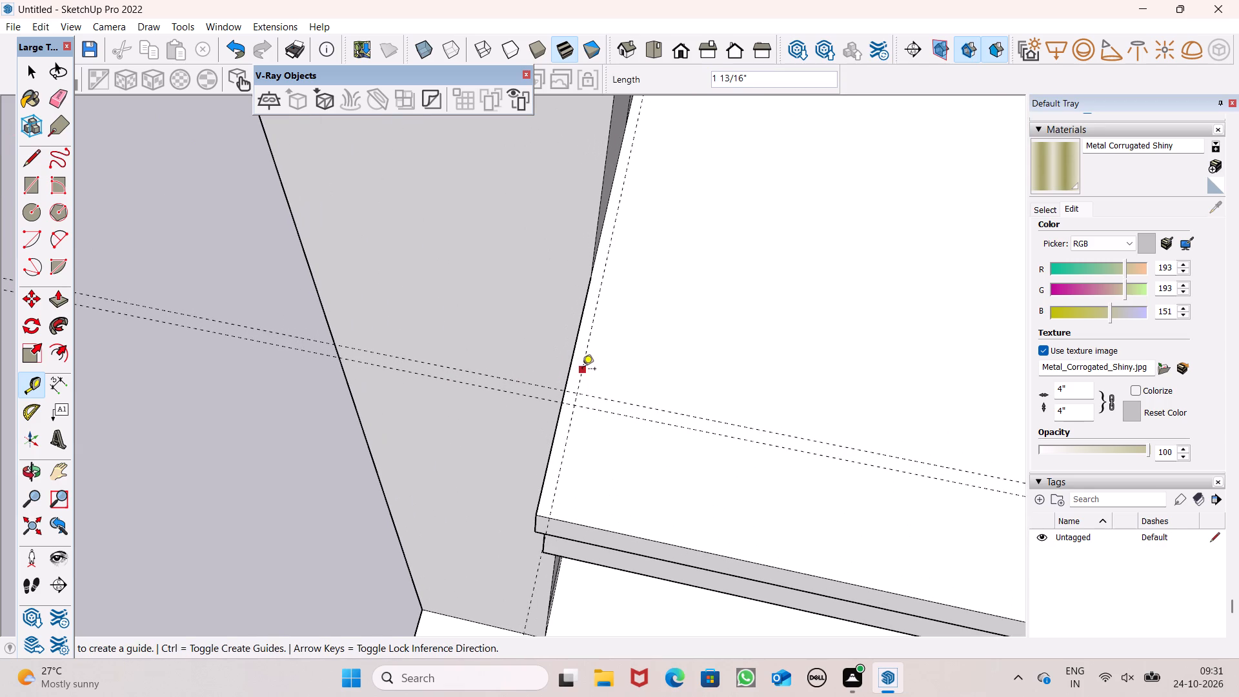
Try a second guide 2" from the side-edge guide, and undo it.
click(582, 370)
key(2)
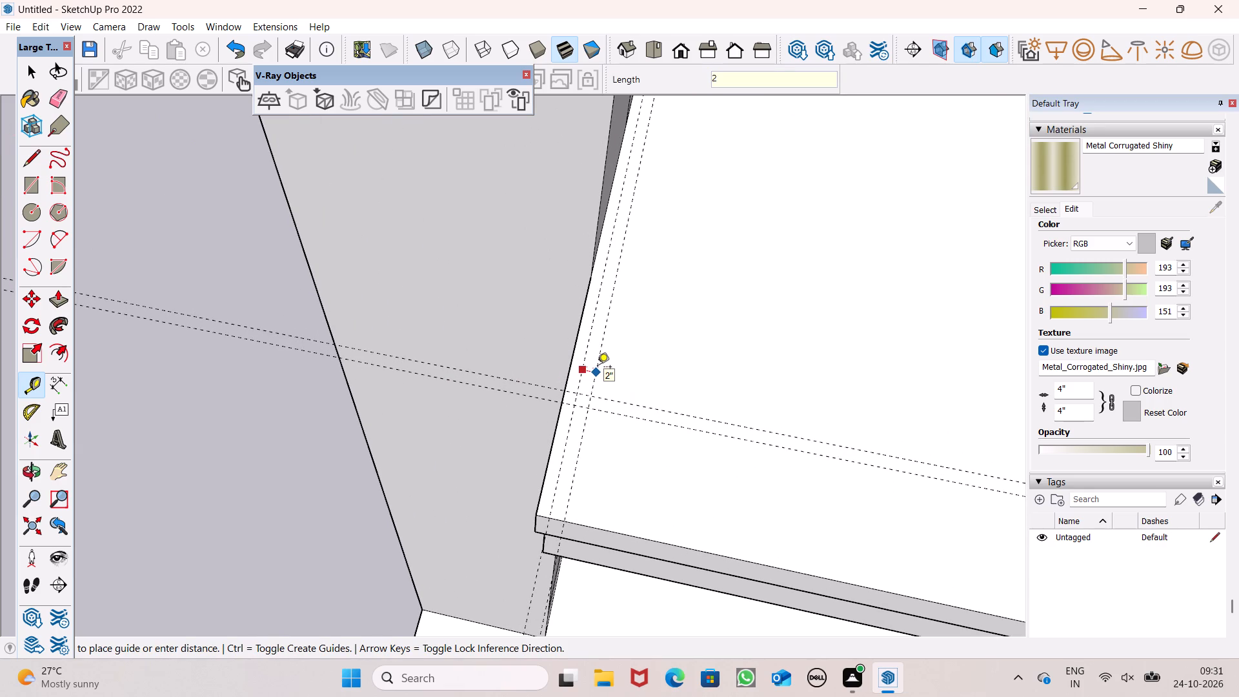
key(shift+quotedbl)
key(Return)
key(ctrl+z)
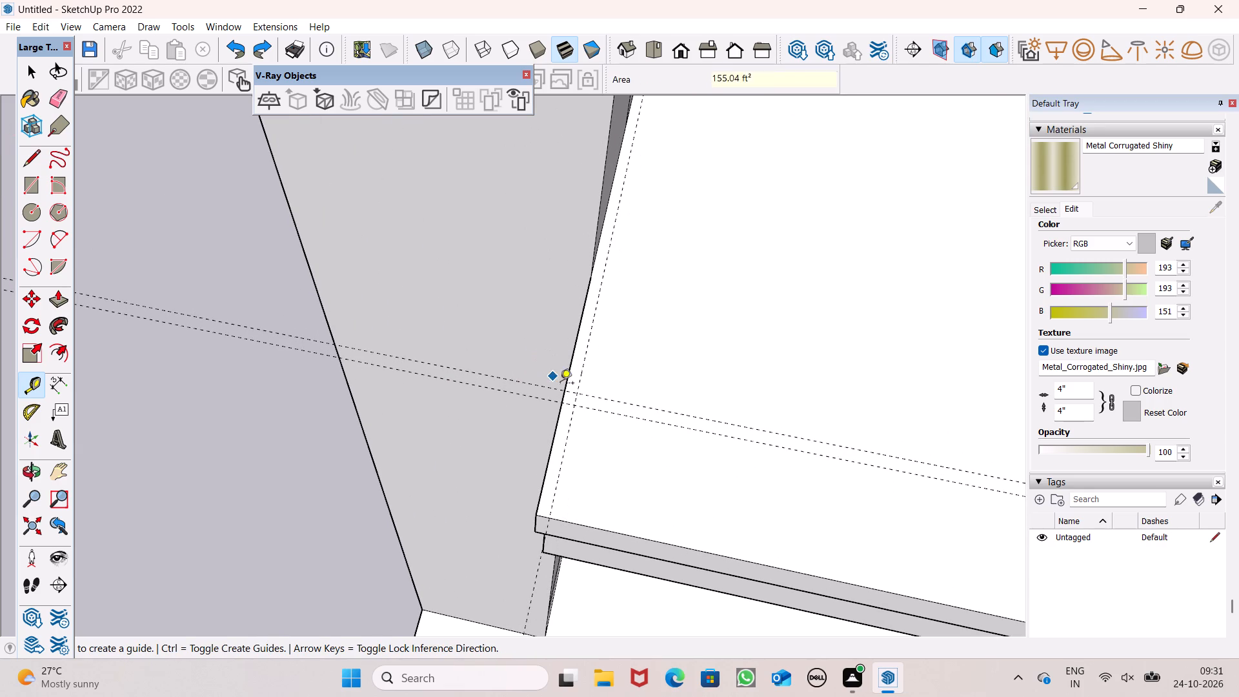
Place a parallel guide 2" further in from the balcony's outer side guide.
click(580, 376)
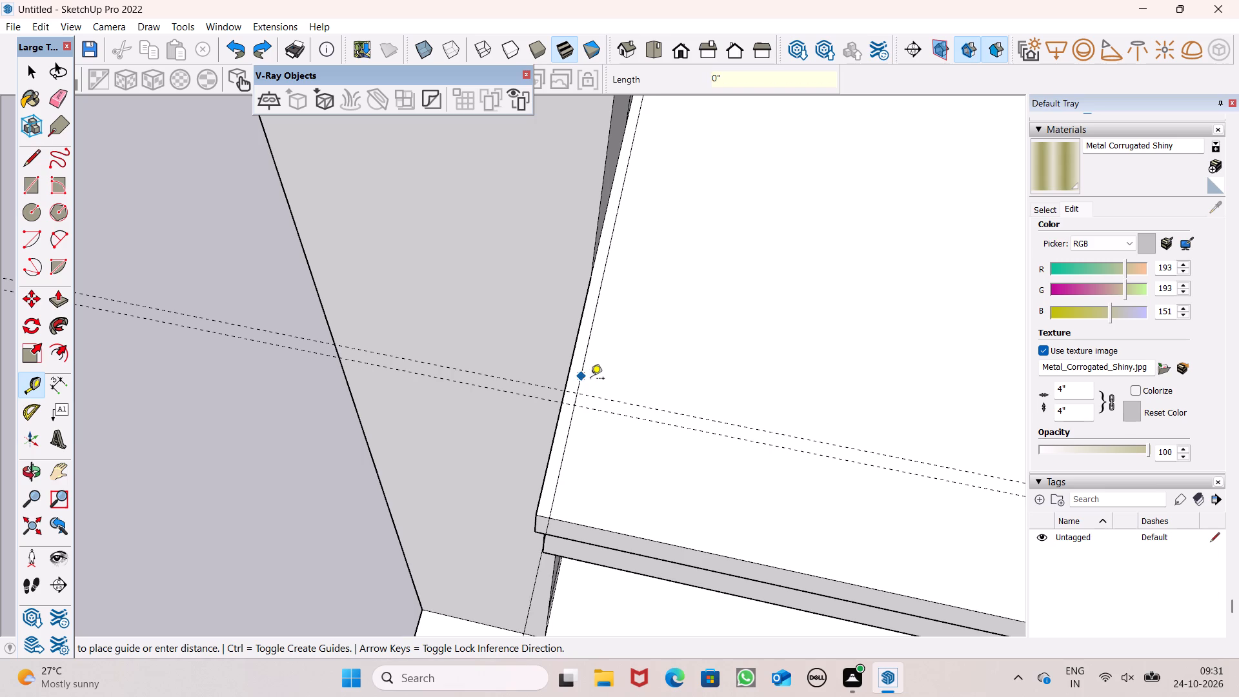
key(2)
key(shift+quotedbl)
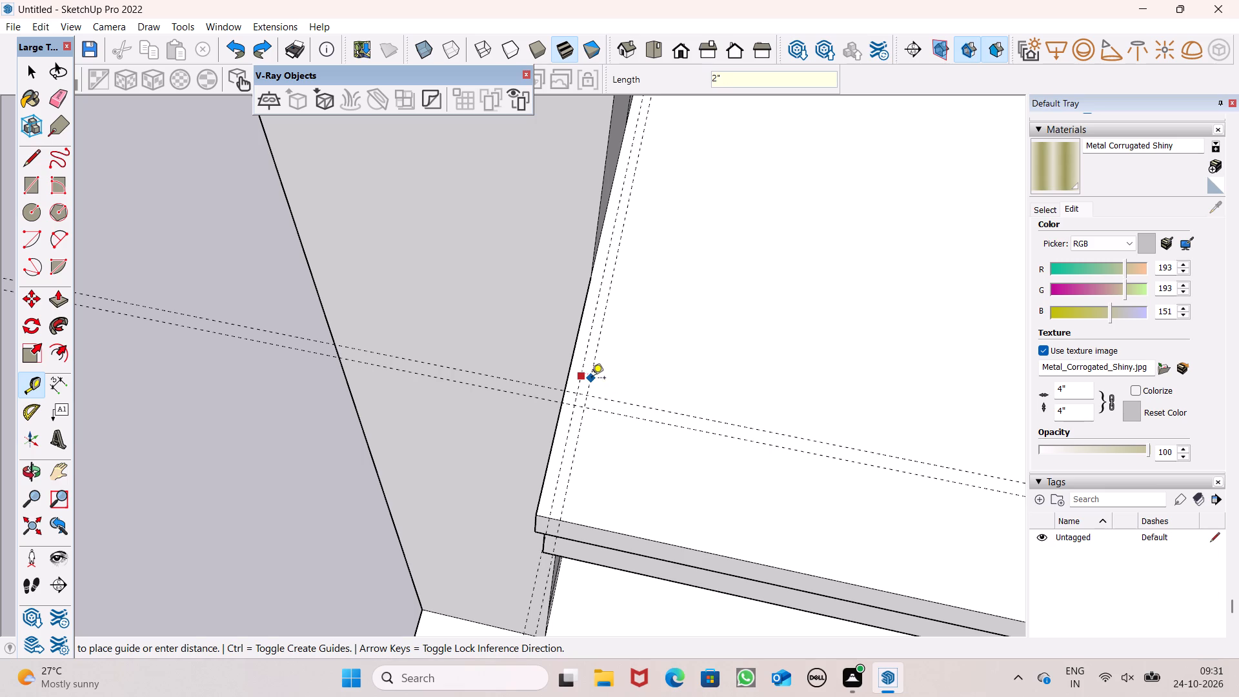
key(Return)
Place a guide on the balcony top about 1 13/16" inside the side edge nearest the central column.
scroll(516, 352, down, 9)
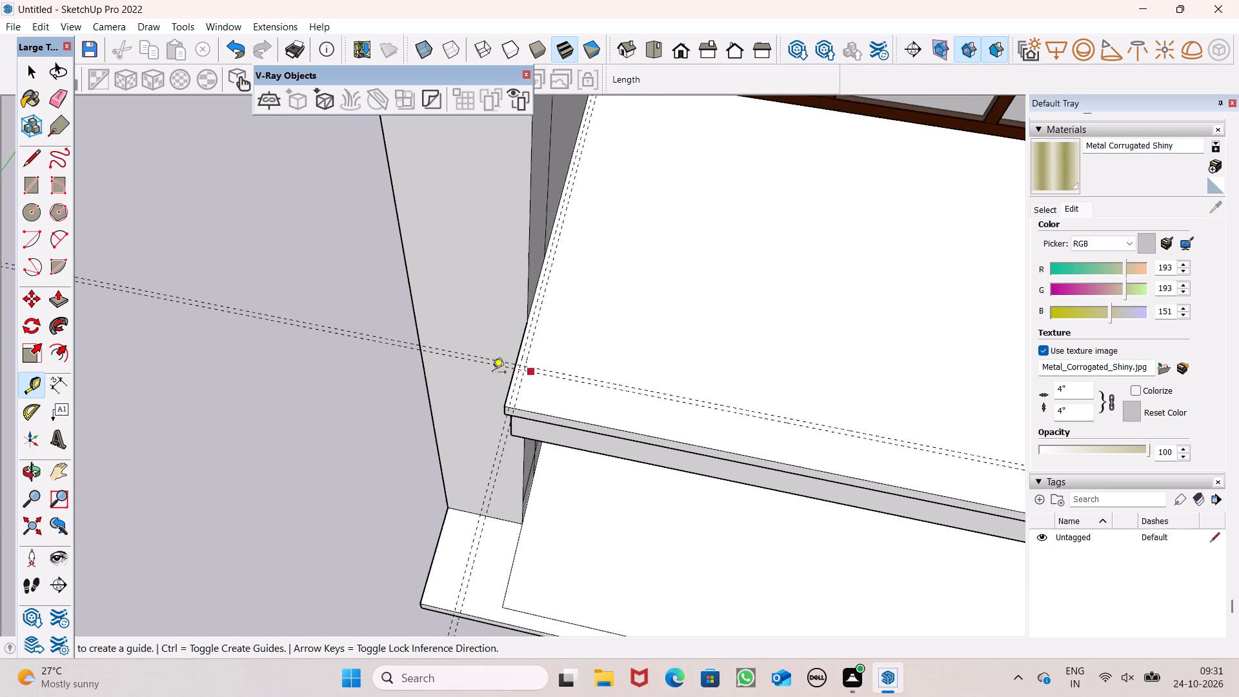
scroll(485, 374, down, 9)
scroll(784, 498, up, 6)
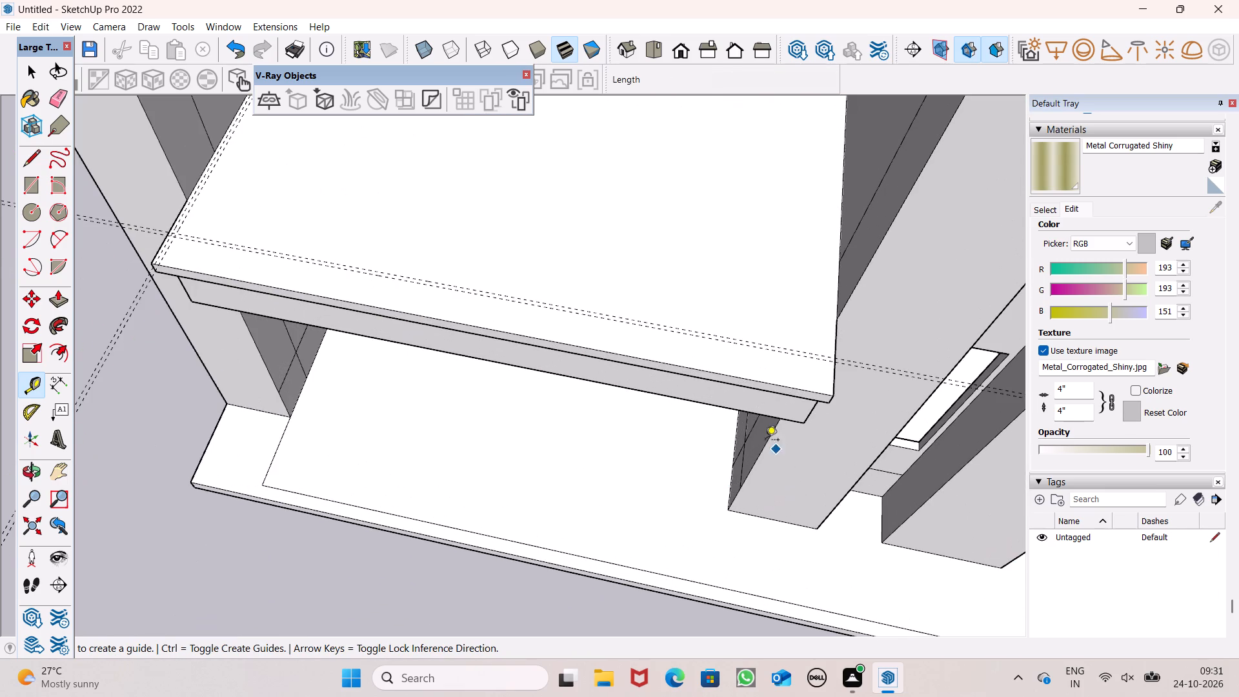
scroll(731, 422, up, 6)
scroll(618, 412, down, 6)
scroll(720, 361, up, 9)
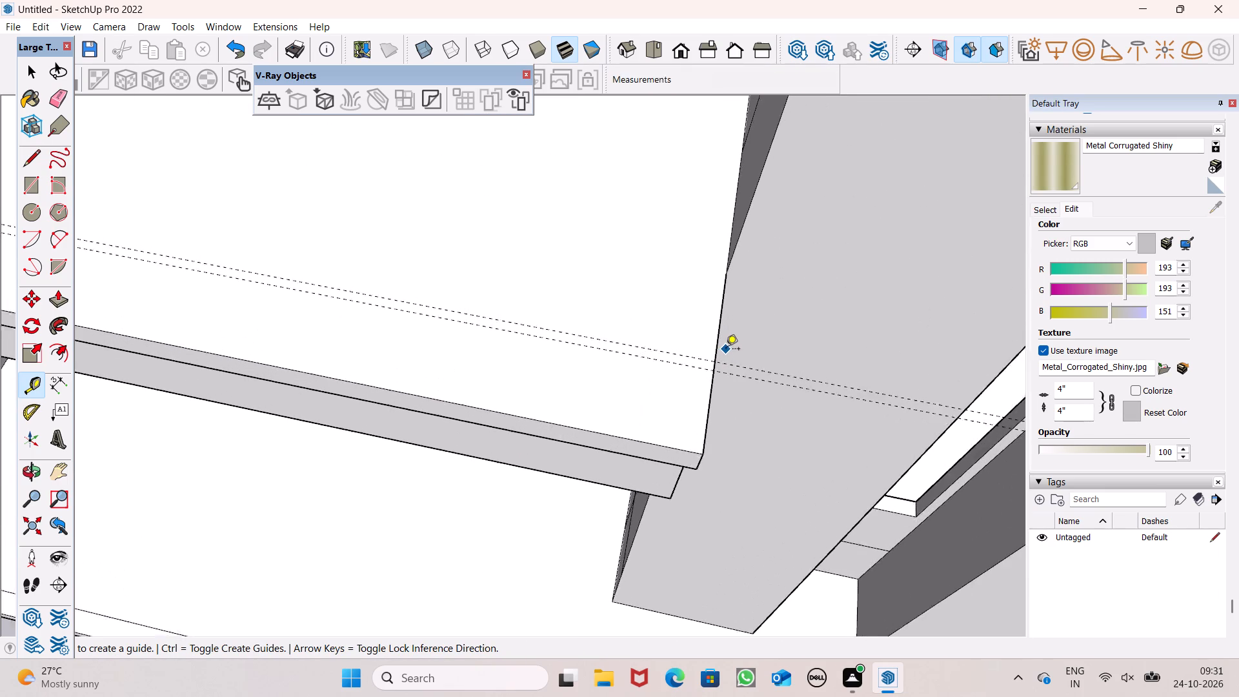
scroll(726, 350, up, 4)
click(700, 365)
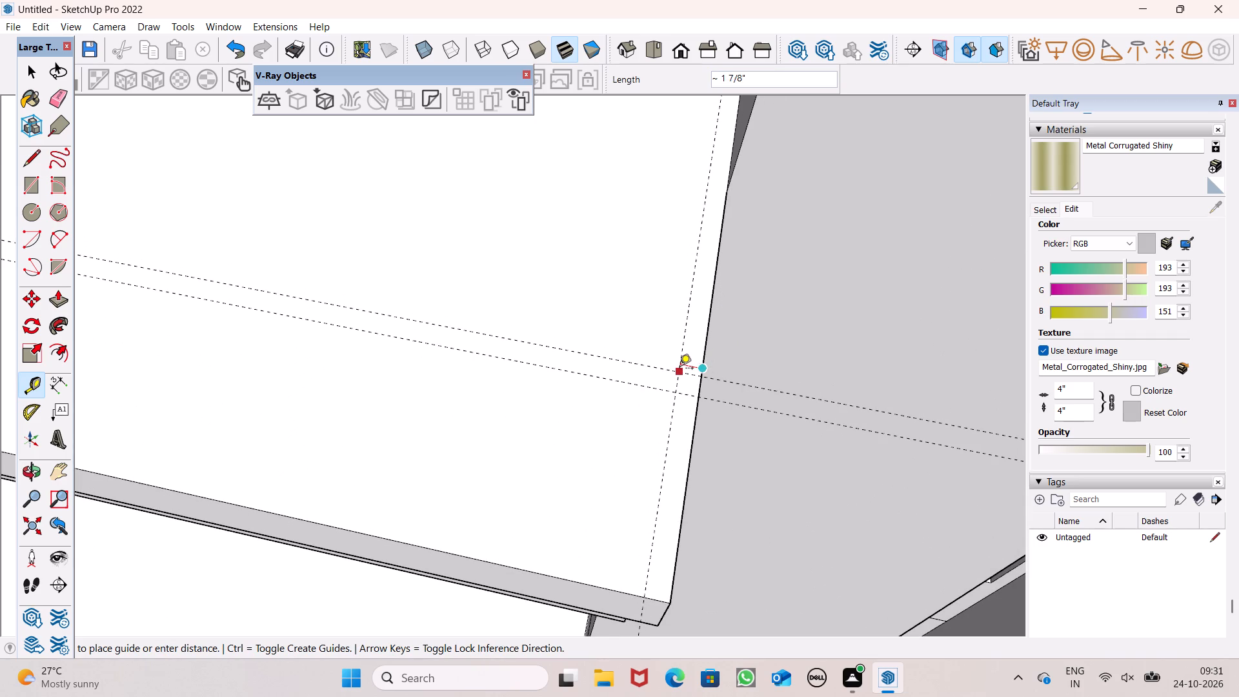
click(680, 369)
click(680, 363)
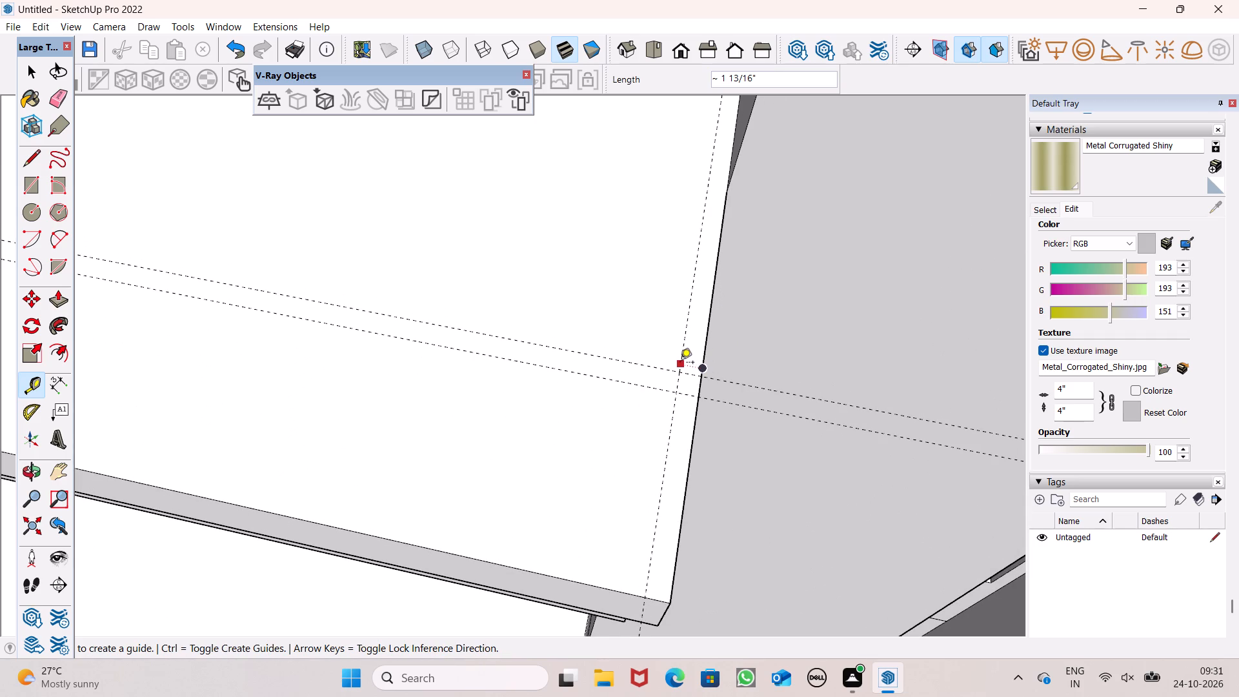
key(space)
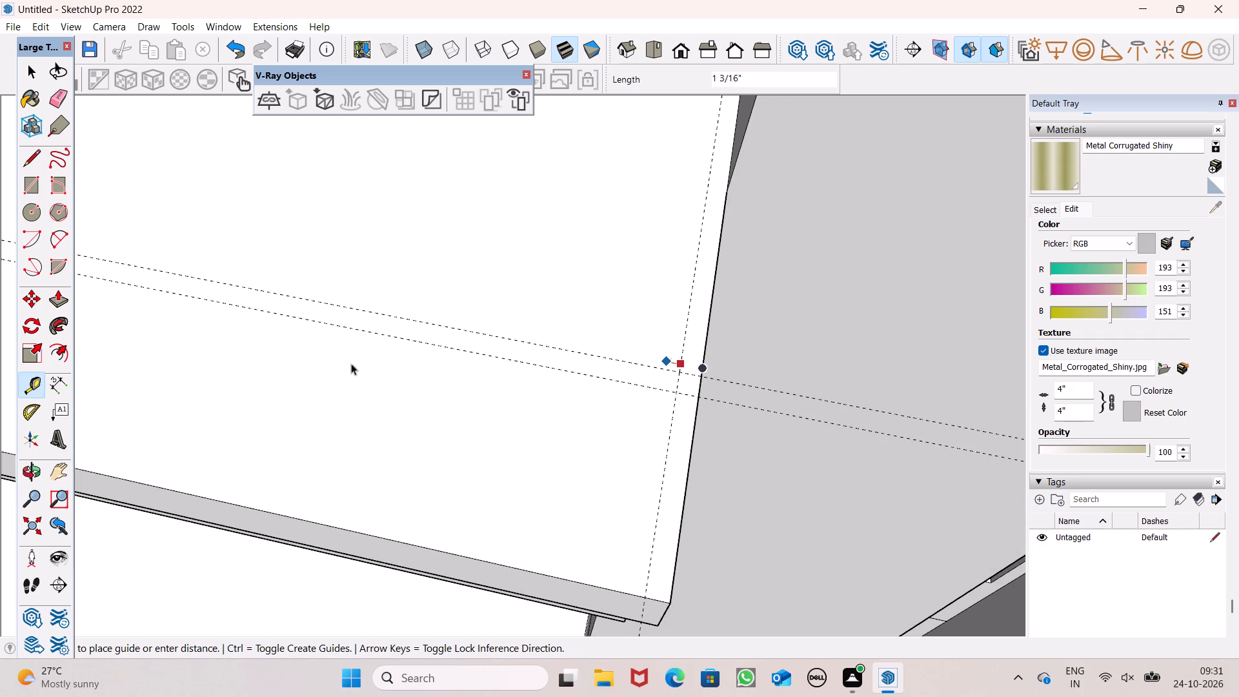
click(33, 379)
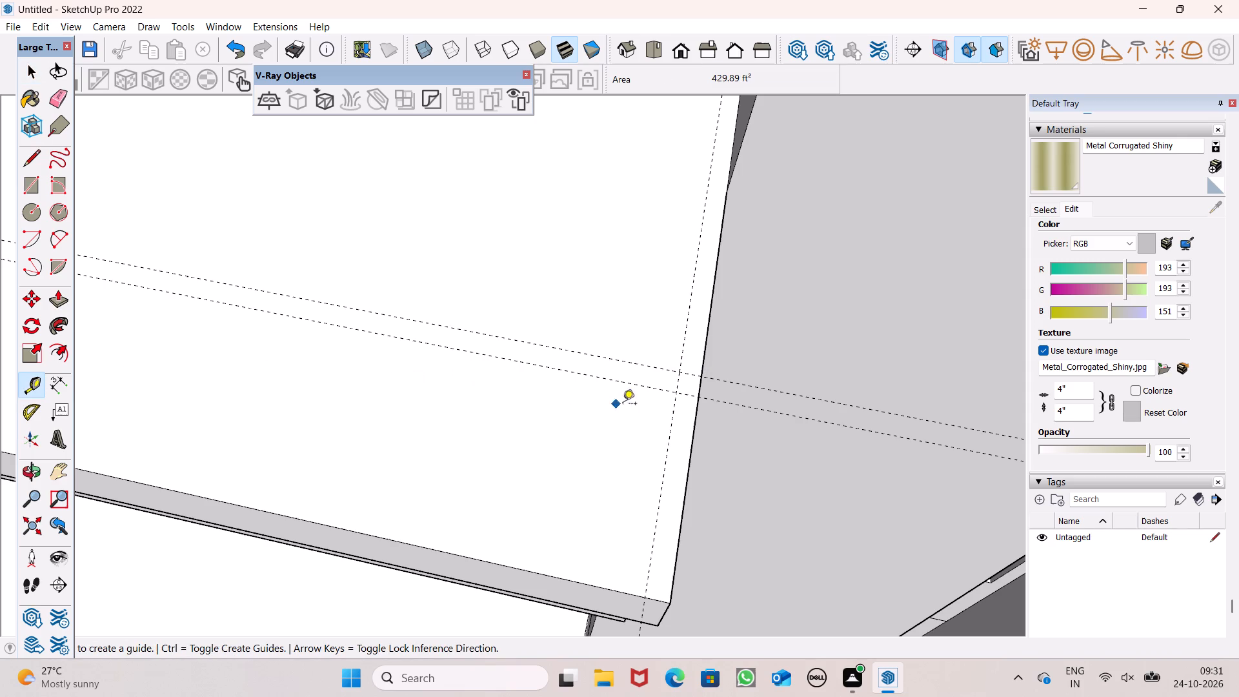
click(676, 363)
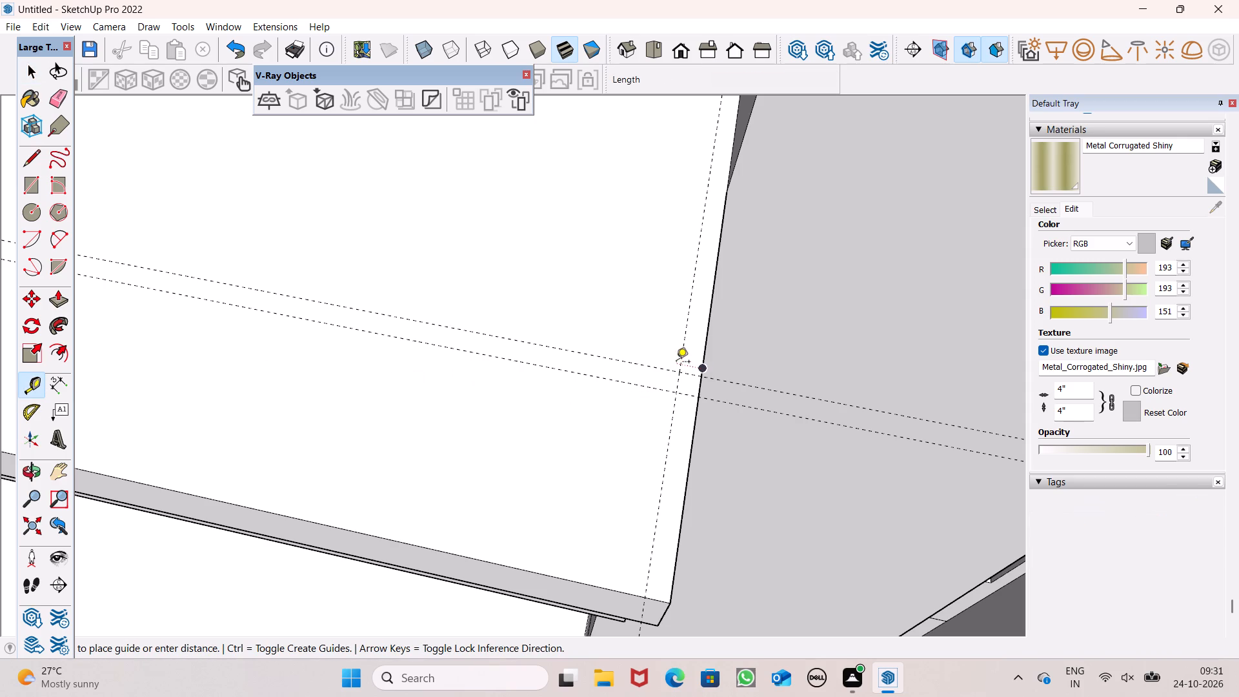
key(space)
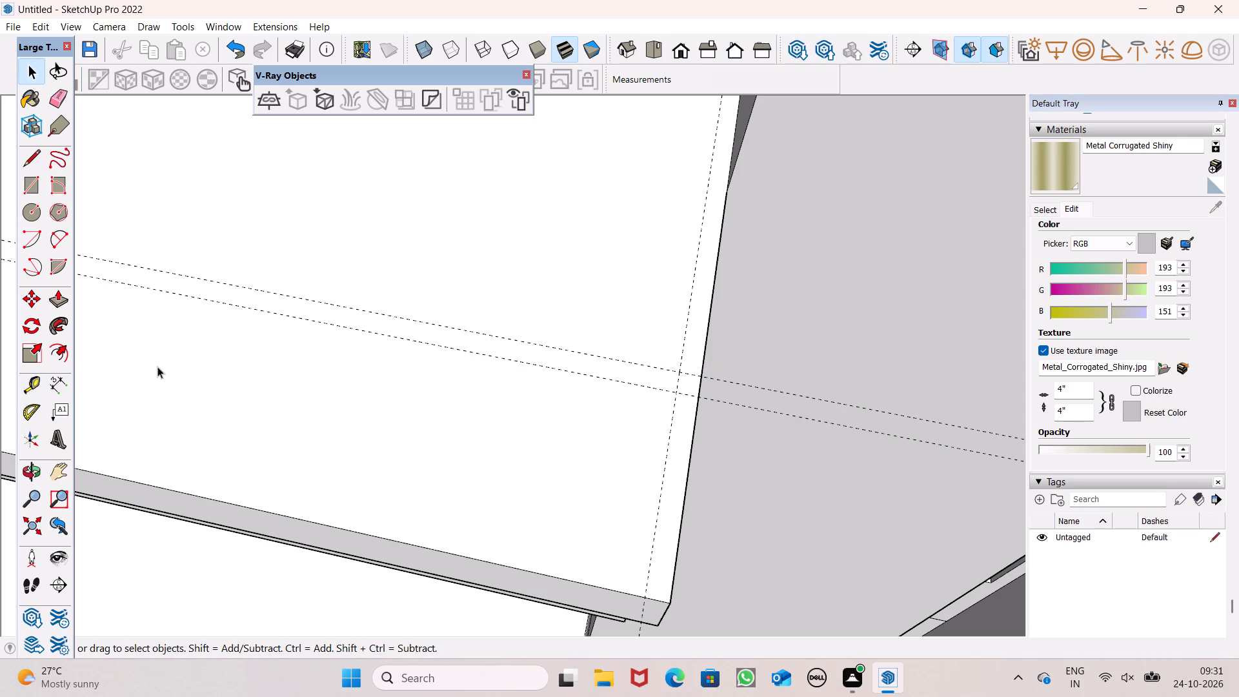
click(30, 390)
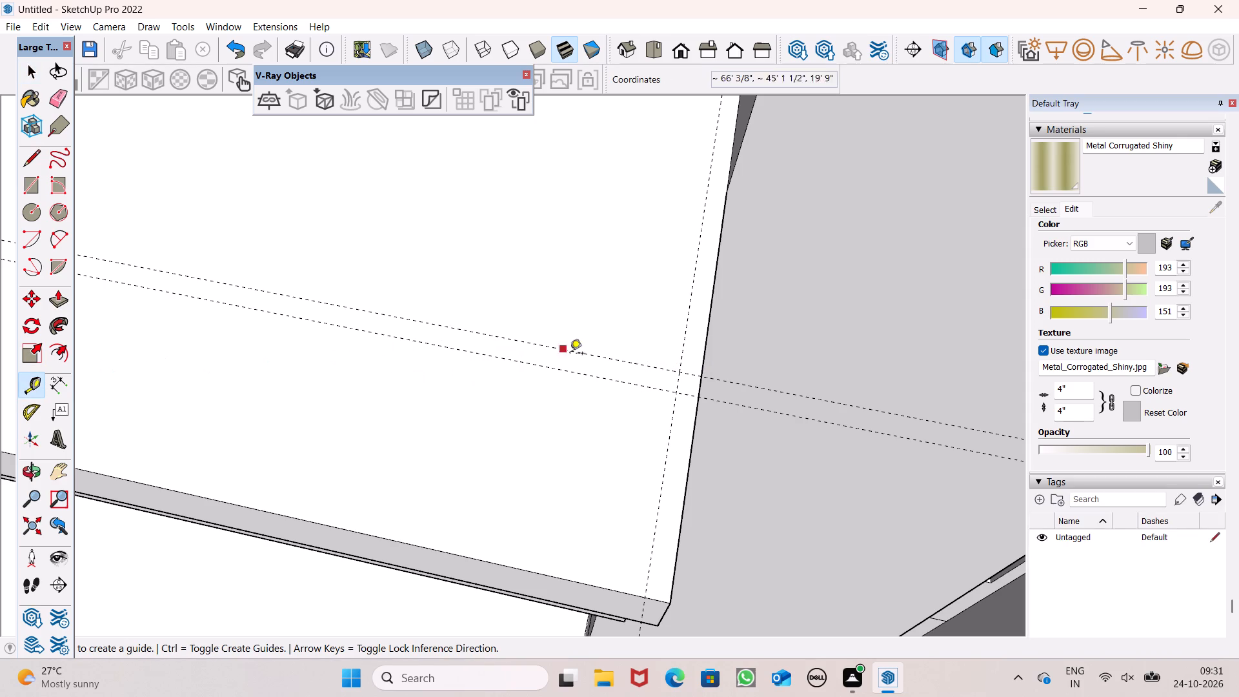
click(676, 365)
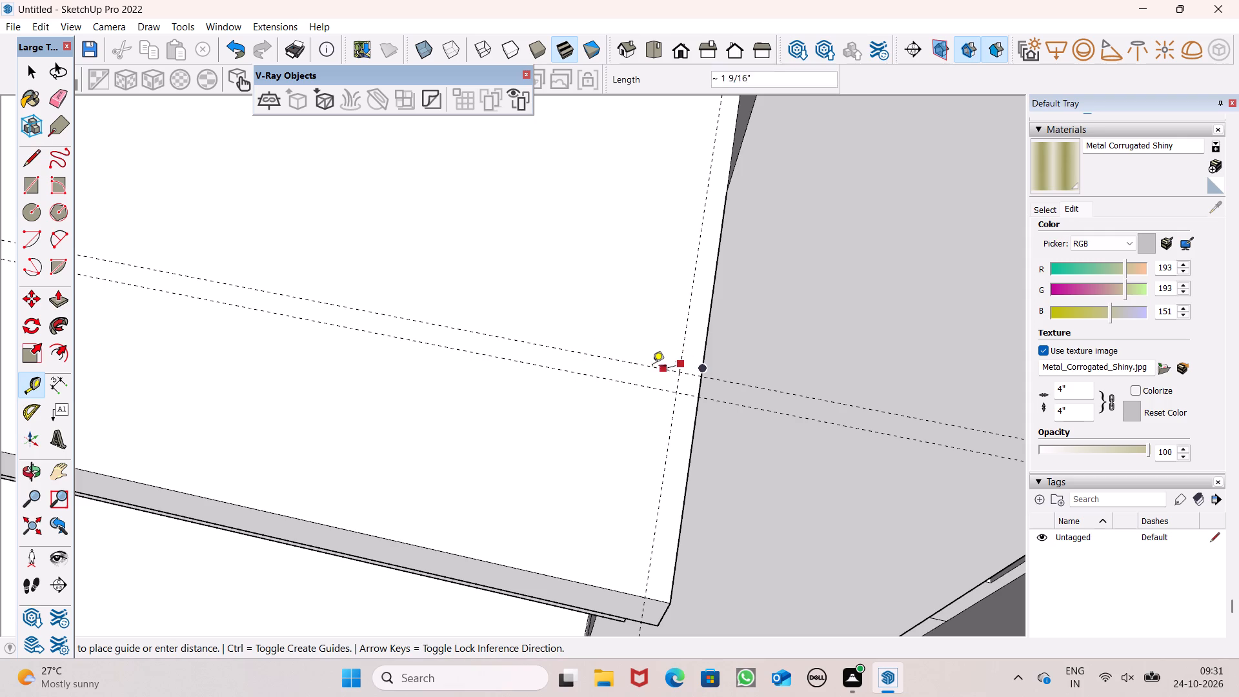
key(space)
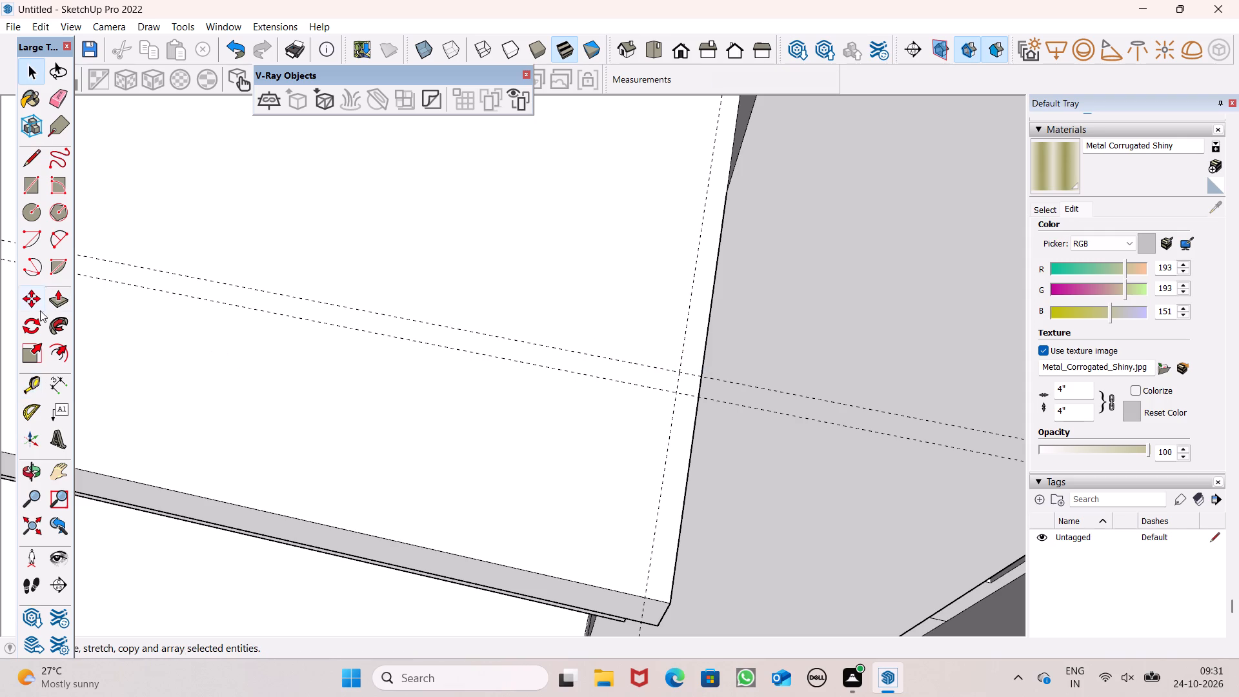
Place a parallel guide 2" further in from the balcony's side guide nearest the central column.
click(30, 376)
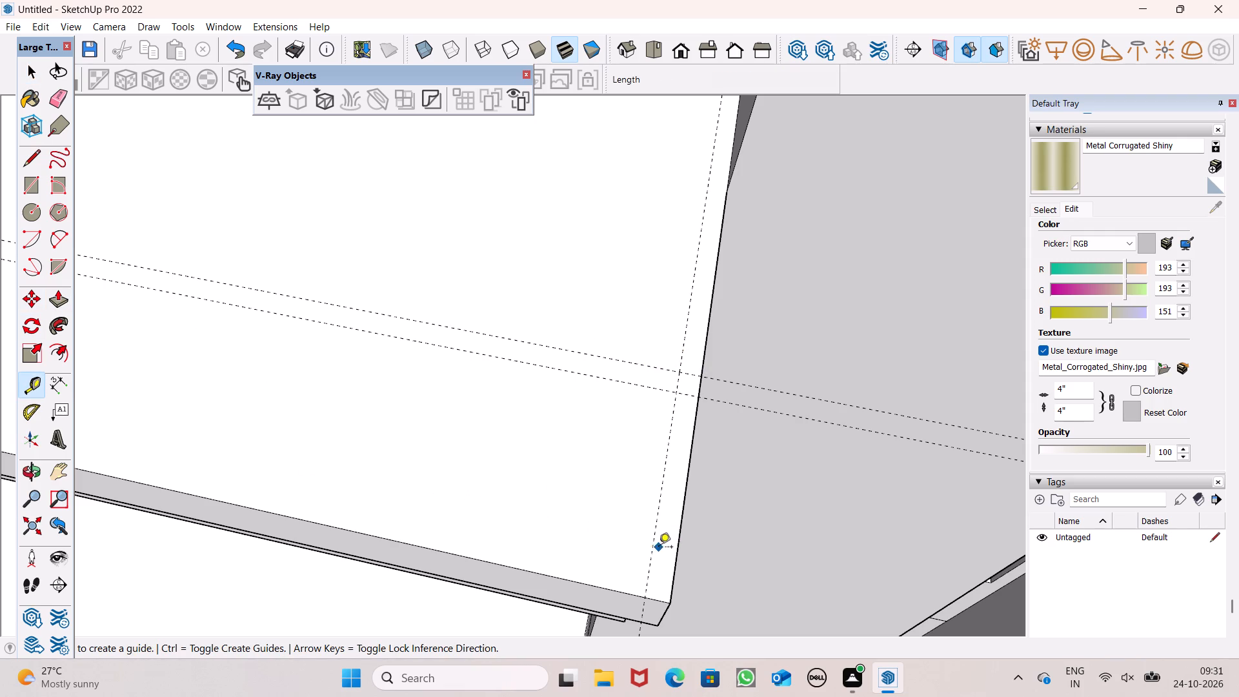
drag(653, 550, 635, 547)
key(2)
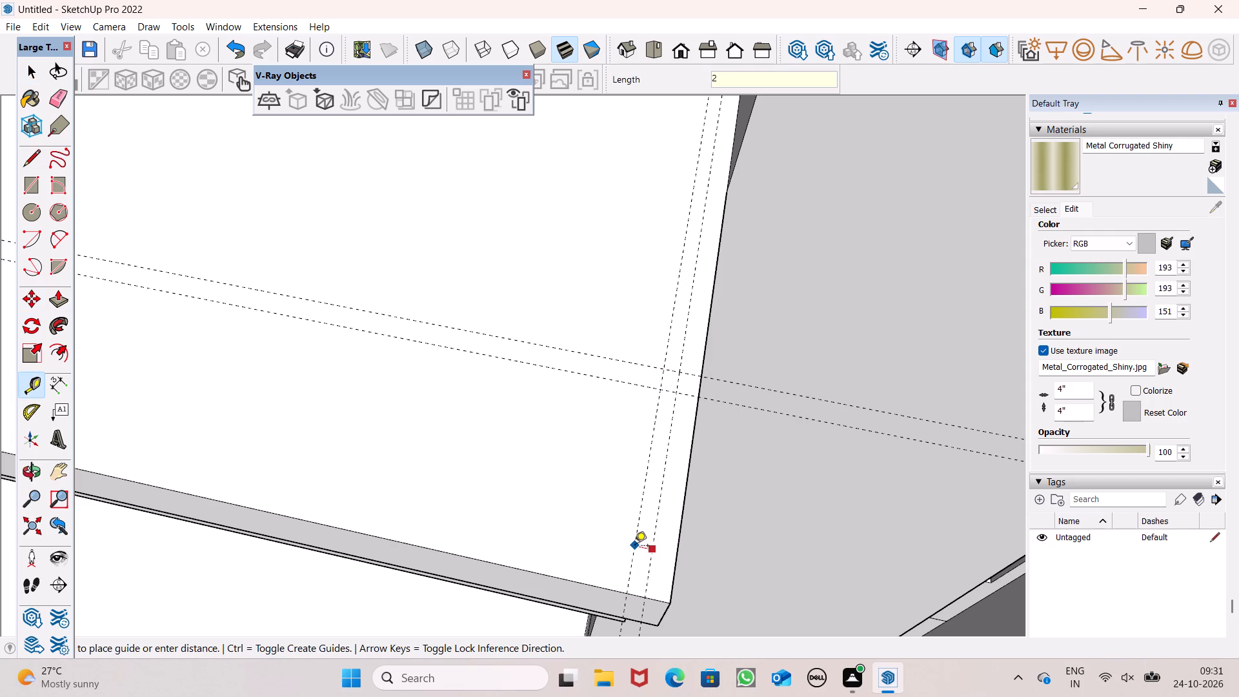
drag(635, 547, 636, 547)
key(shift+quotedbl)
key(Return)
scroll(683, 484, down, 7)
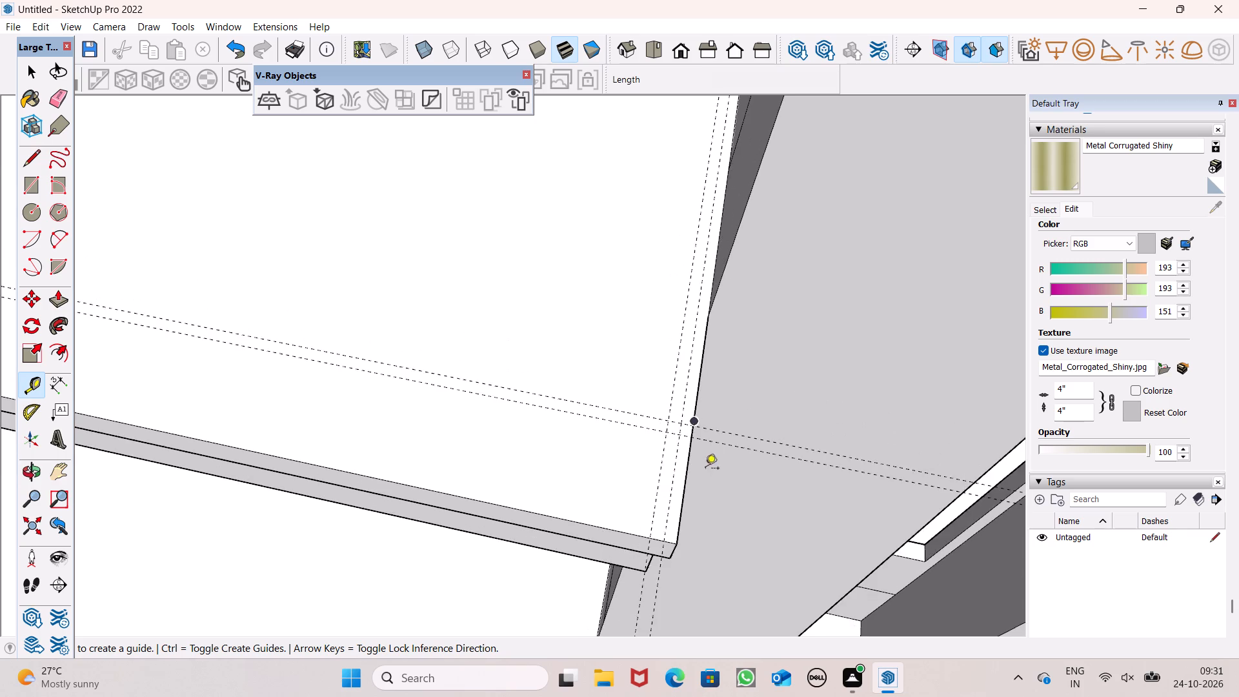
scroll(705, 469, down, 13)
key(space)
scroll(750, 465, down, 6)
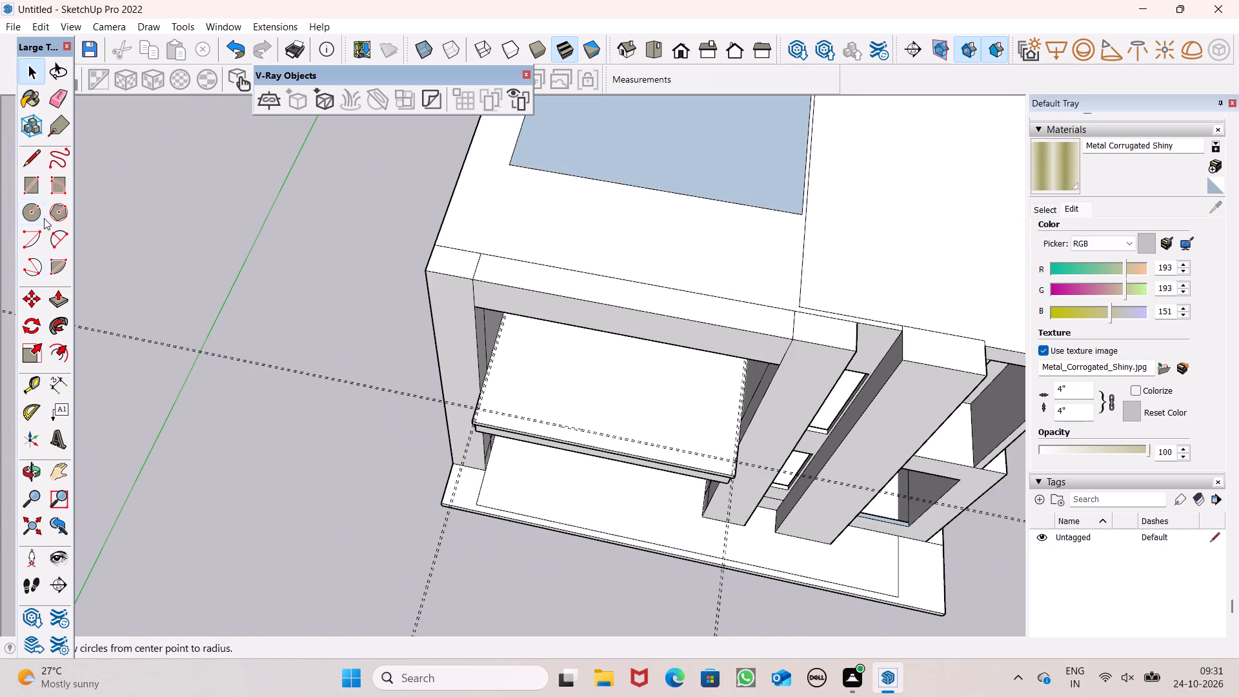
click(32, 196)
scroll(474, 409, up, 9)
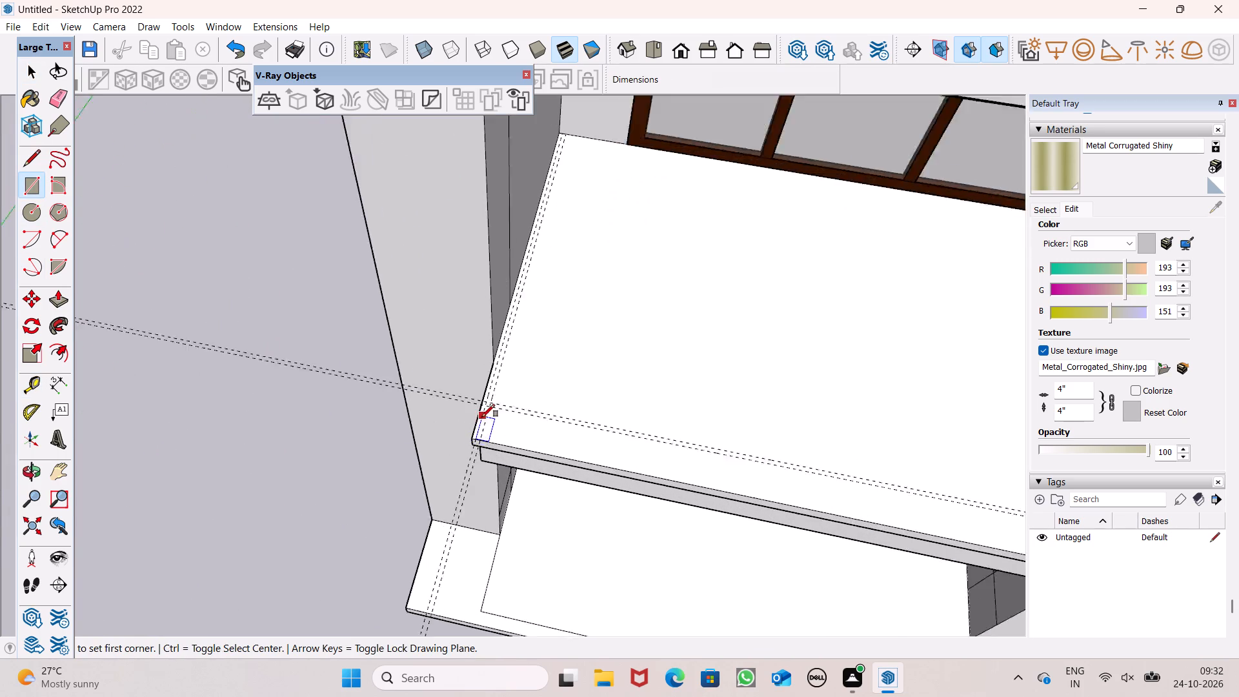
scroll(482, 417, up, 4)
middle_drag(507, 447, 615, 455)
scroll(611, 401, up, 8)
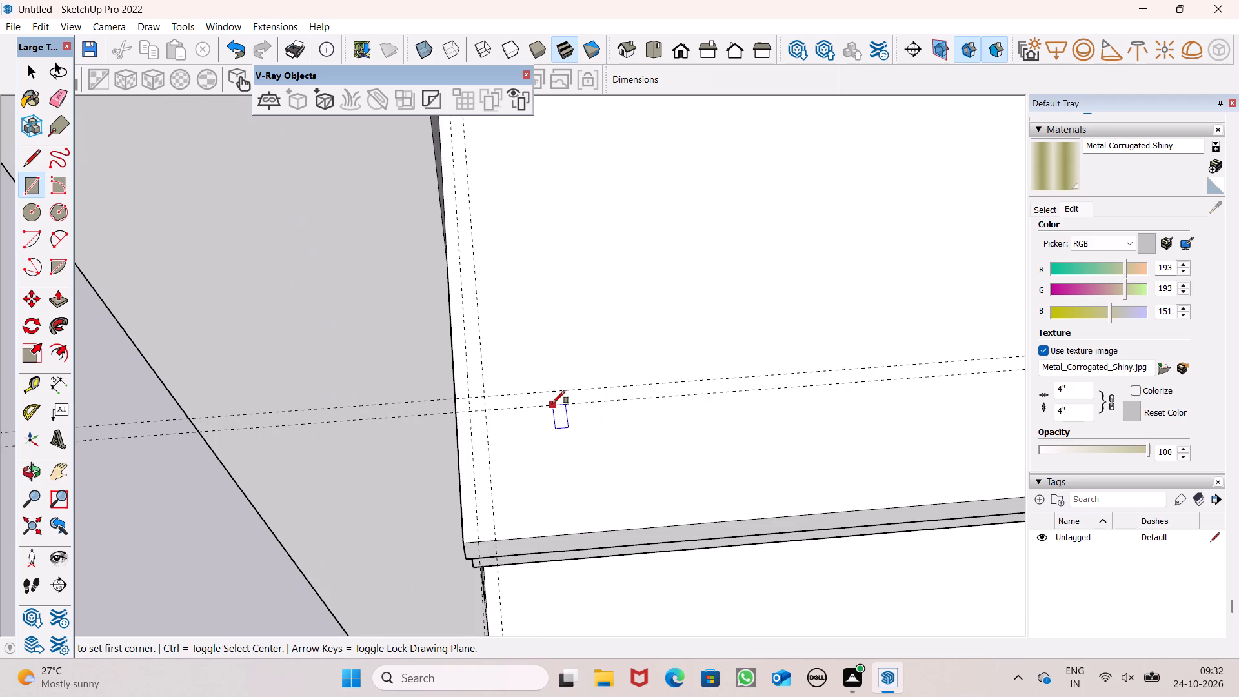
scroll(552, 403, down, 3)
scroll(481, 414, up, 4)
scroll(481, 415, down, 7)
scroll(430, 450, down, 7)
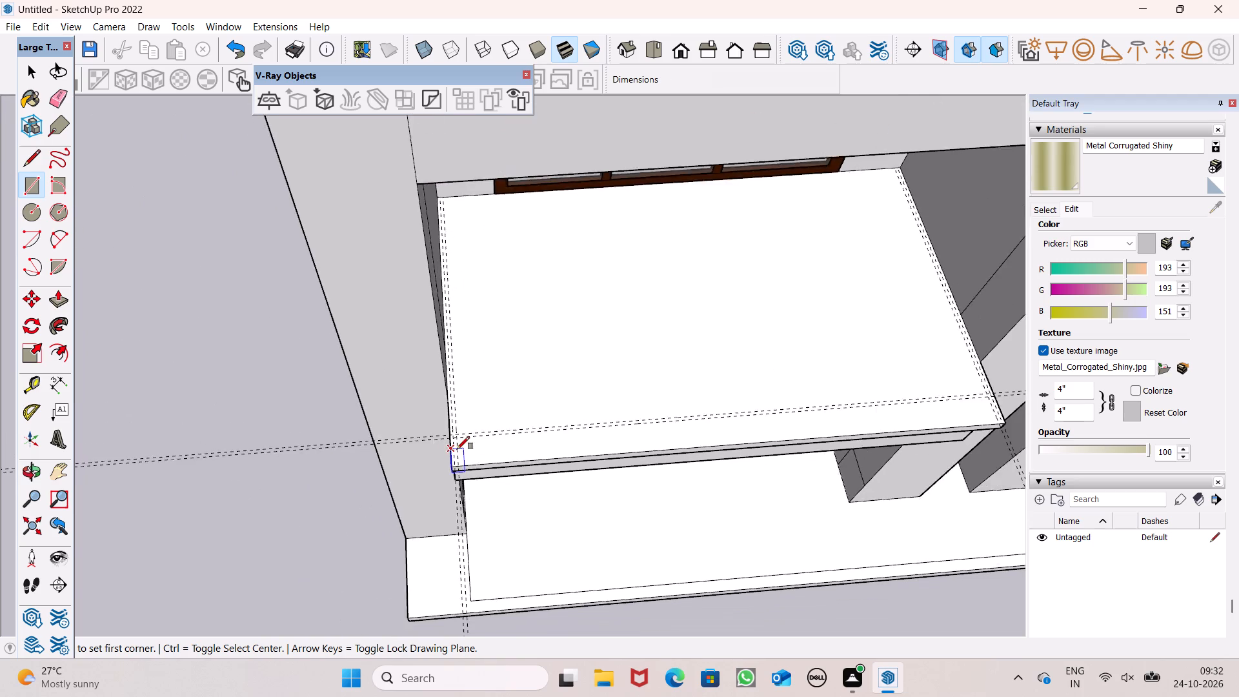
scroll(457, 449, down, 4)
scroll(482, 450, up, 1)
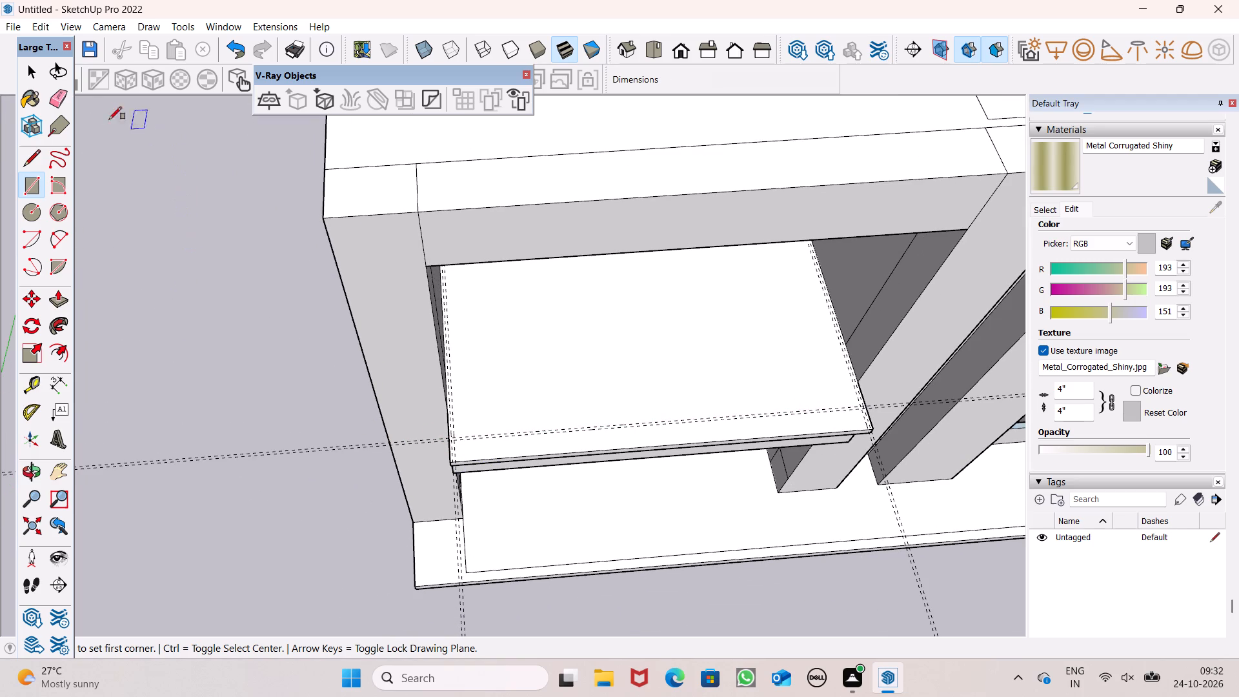
Erase the two guides running along the balcony's front edge.
click(48, 99)
click(544, 432)
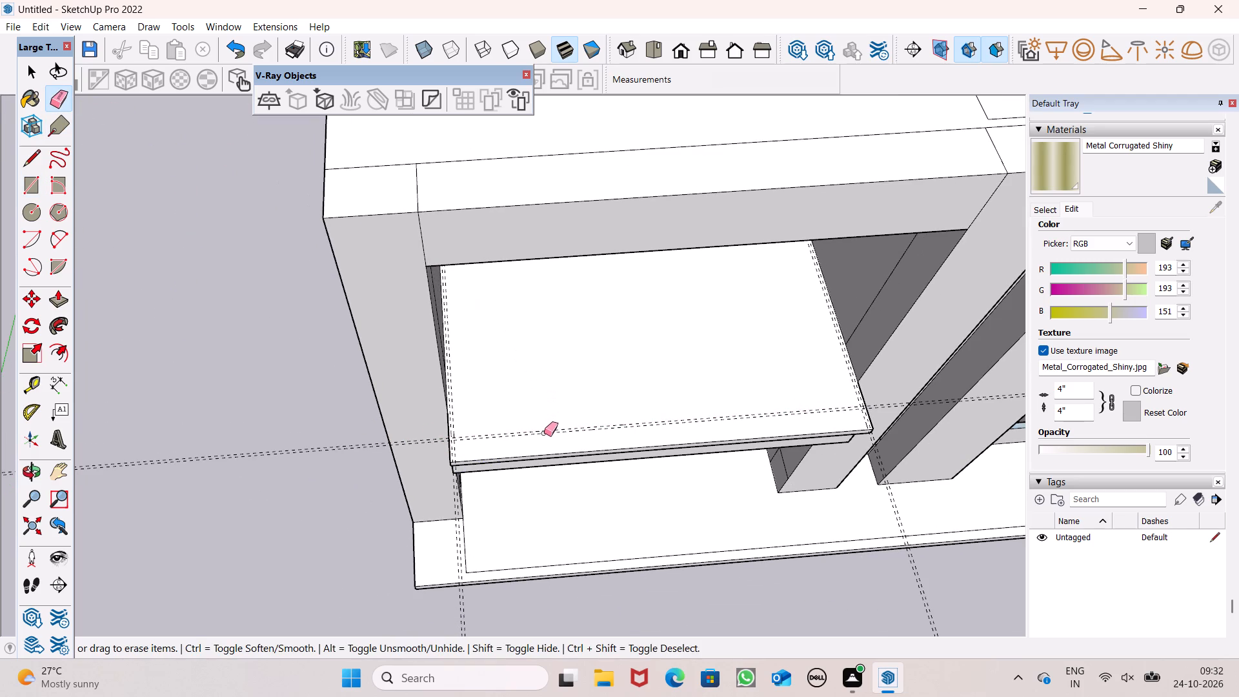
scroll(587, 398, down, 4)
key(space)
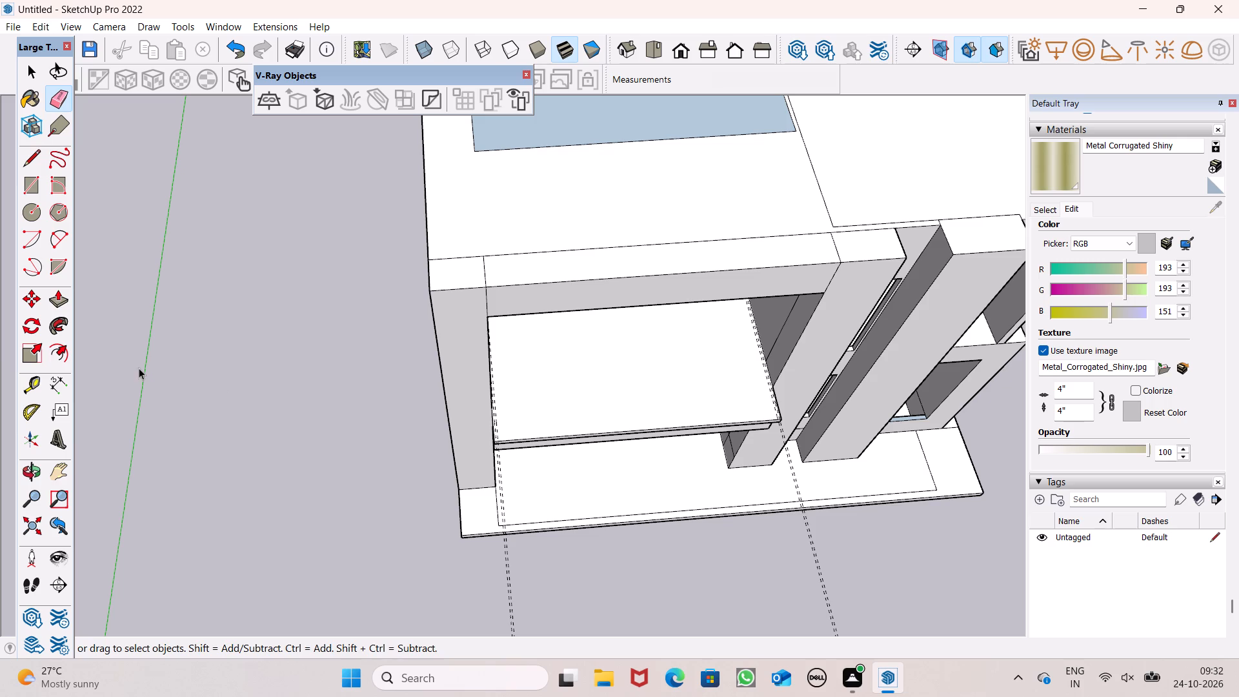
Place a guide on the balcony top about 4 1/2" inside its front edge.
click(41, 381)
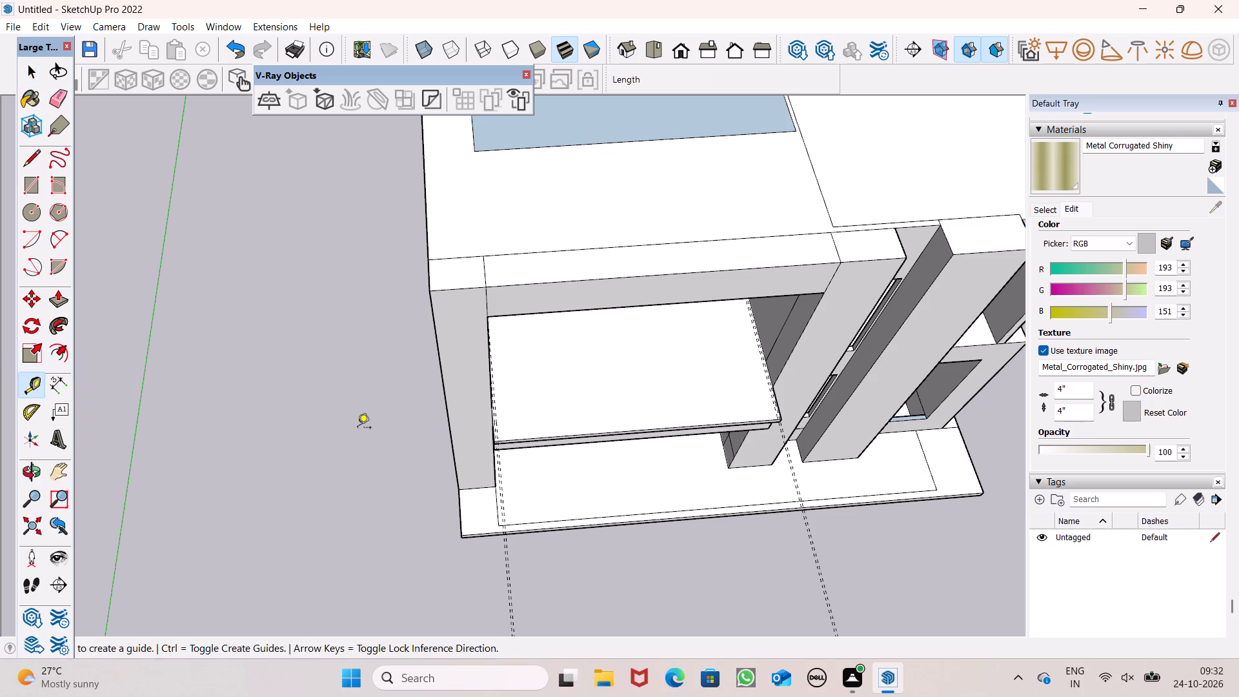
middle_drag(747, 512, 699, 534)
scroll(711, 541, up, 1)
scroll(561, 468, up, 8)
scroll(659, 458, down, 6)
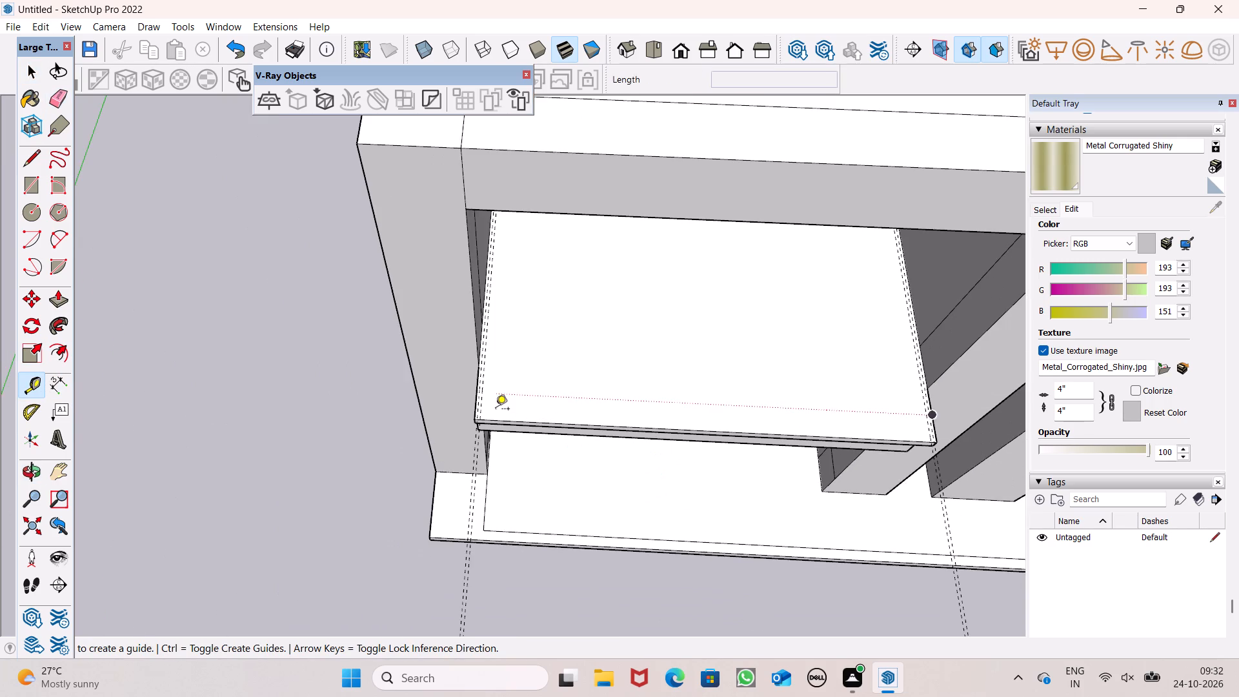
scroll(471, 414, up, 7)
scroll(604, 430, up, 4)
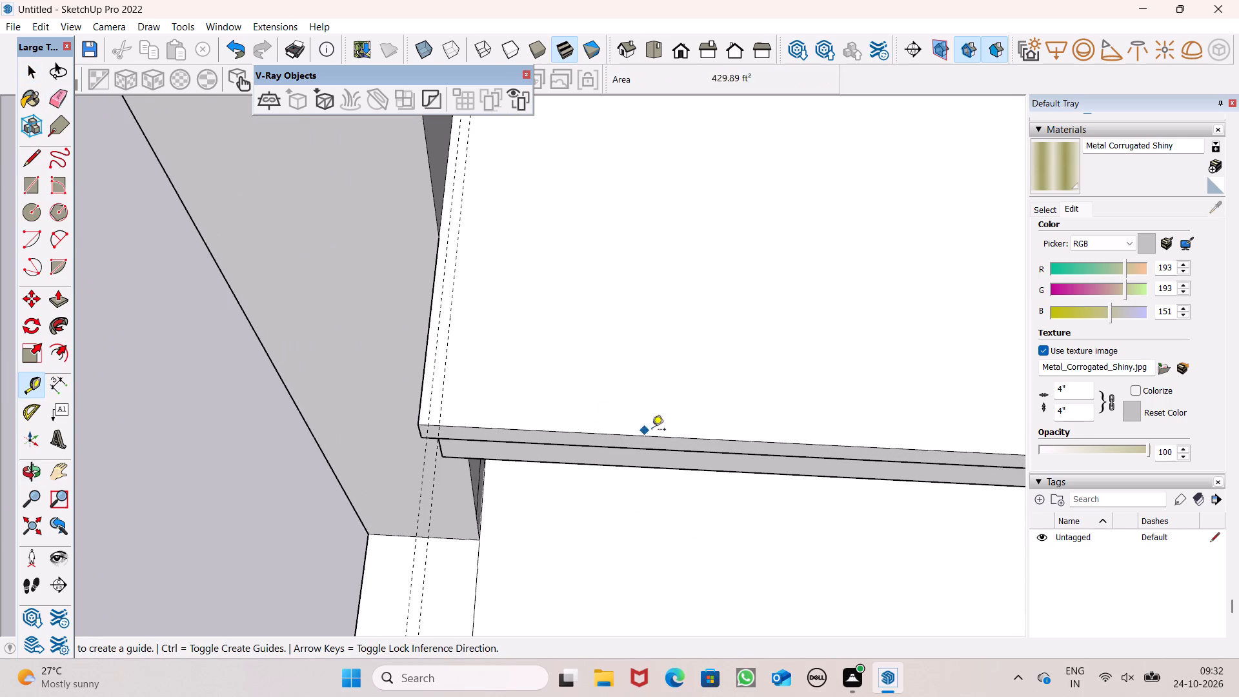
scroll(669, 436, down, 5)
scroll(501, 359, up, 6)
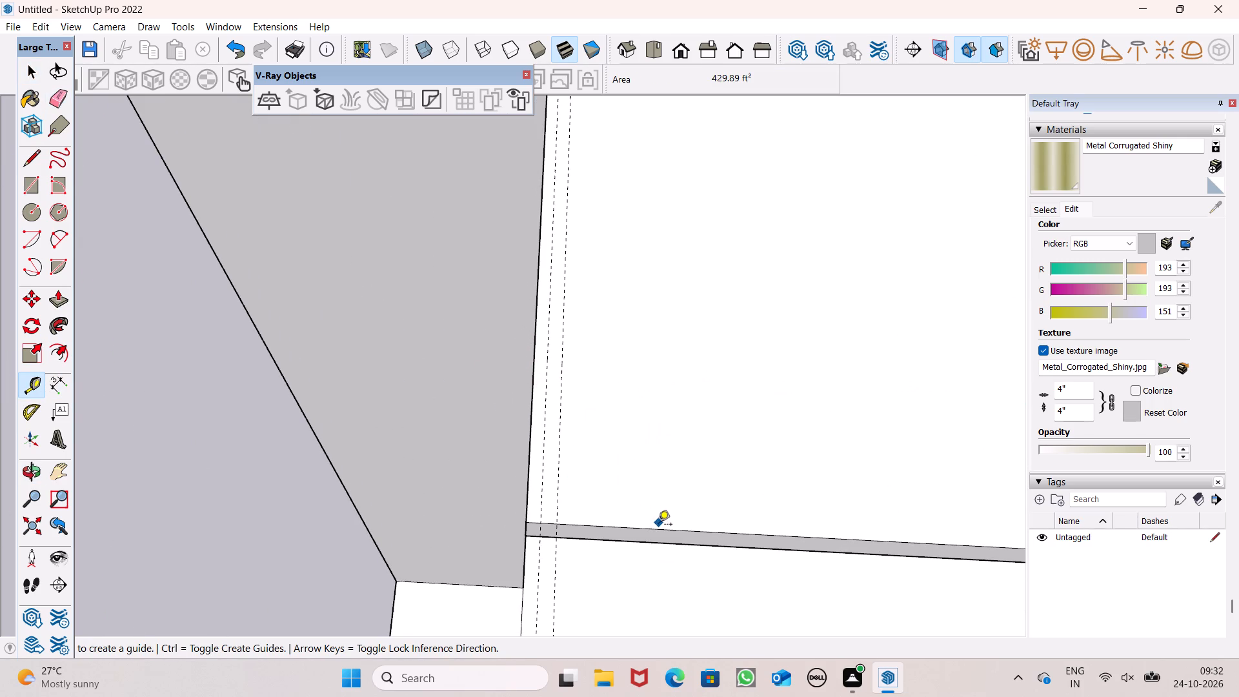
click(658, 526)
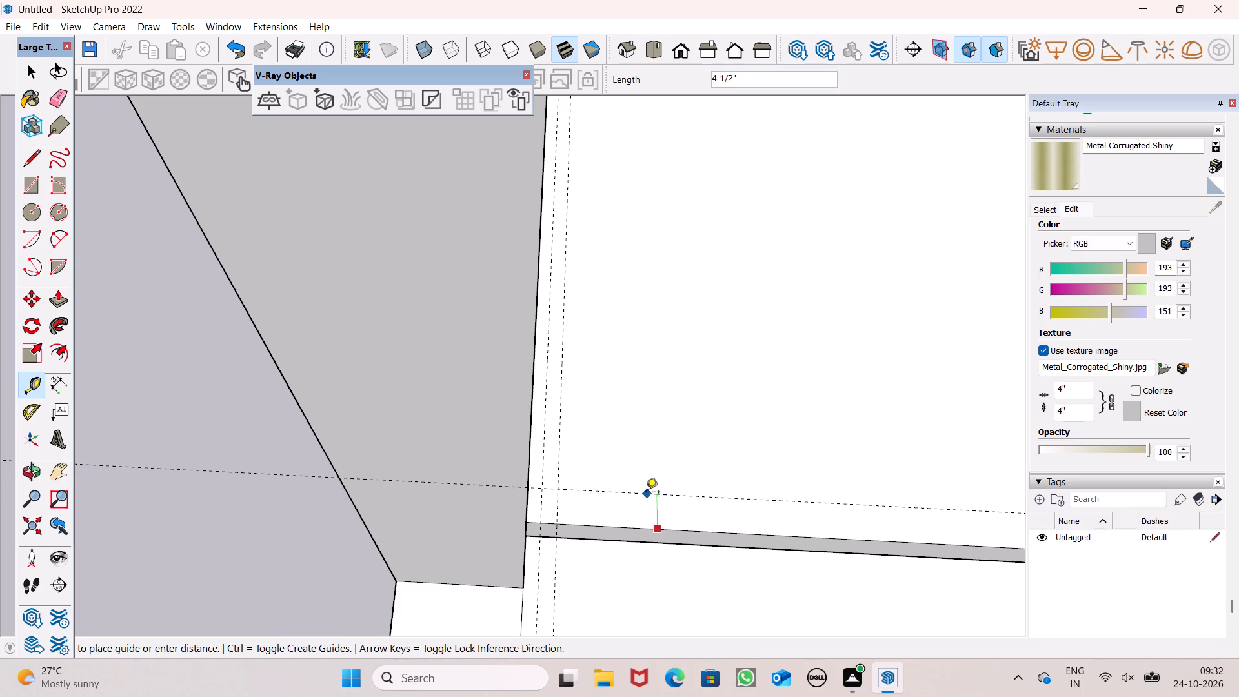
click(645, 493)
Place a parallel guide 2" further in from the balcony's front guide.
click(643, 493)
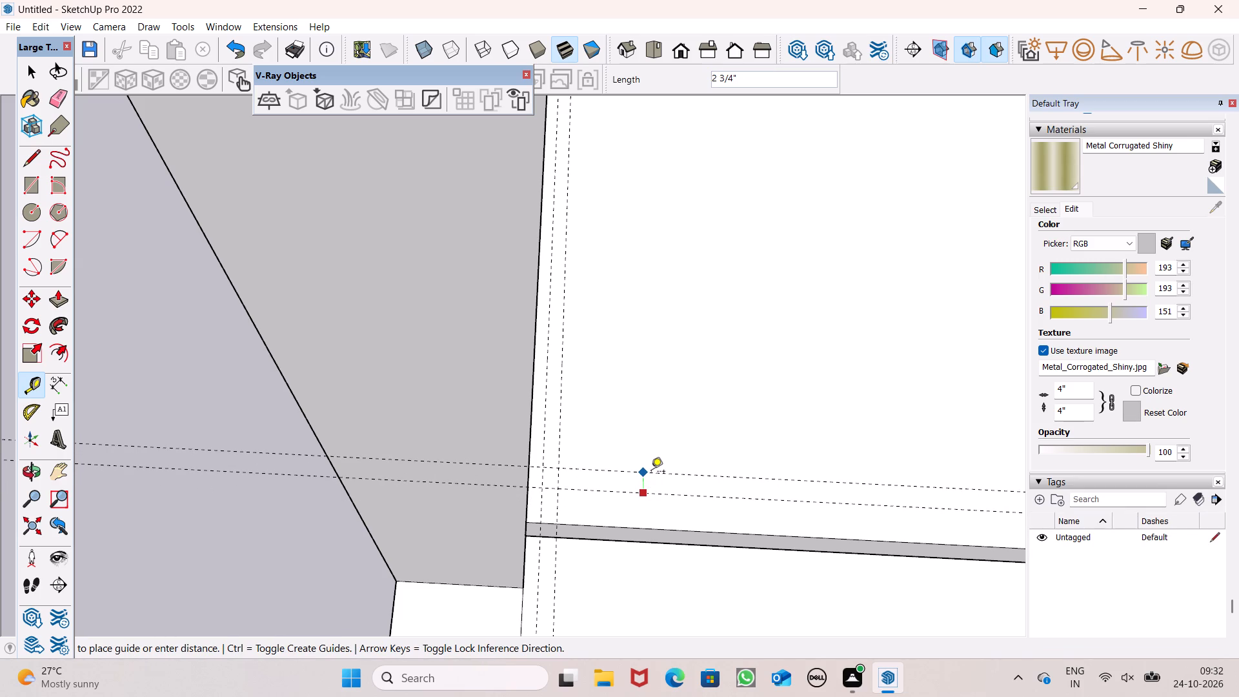
key(2)
key(shift+quotedbl)
key(Return)
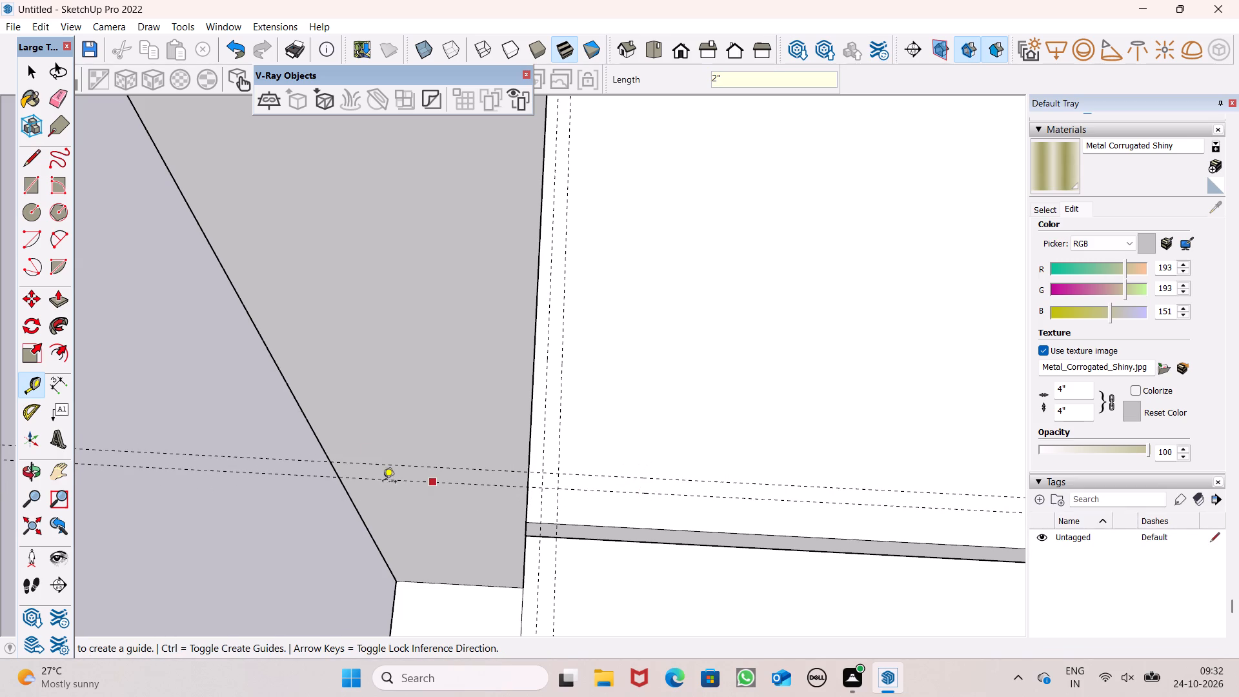
Draw a strip rectangle about 25' 10" long between the two front guides, spanning from one outer side guide to the other.
click(34, 190)
scroll(521, 407, down, 15)
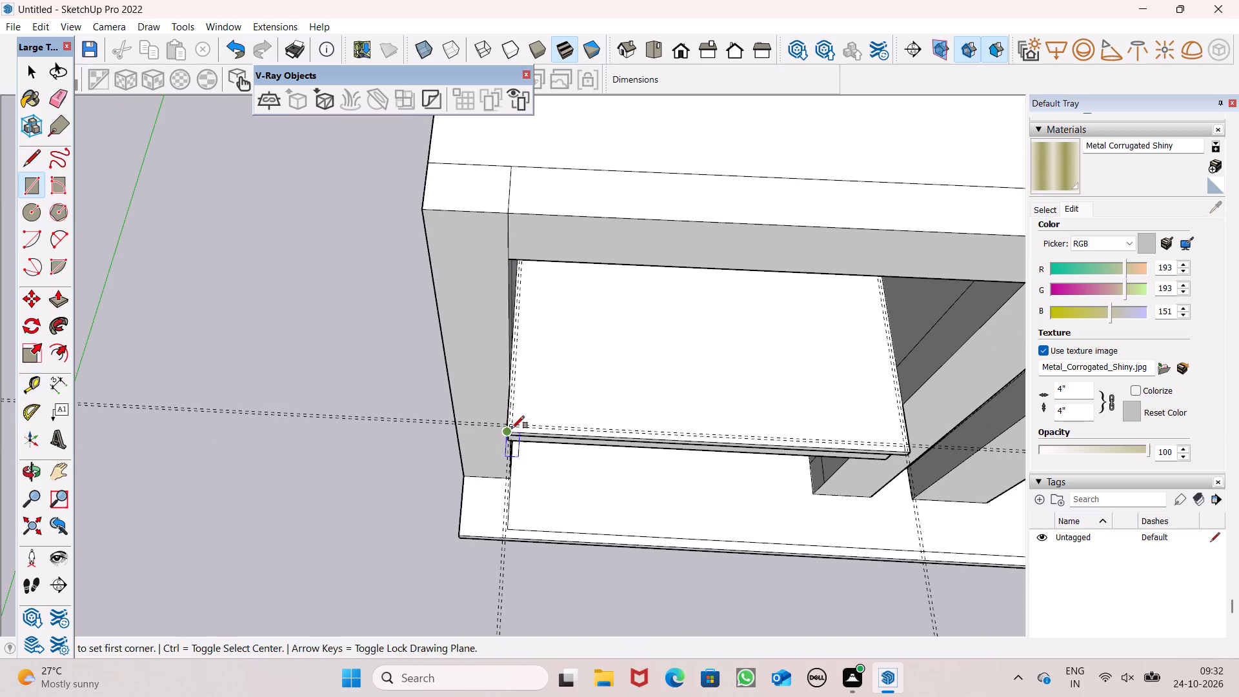
scroll(561, 426, up, 4)
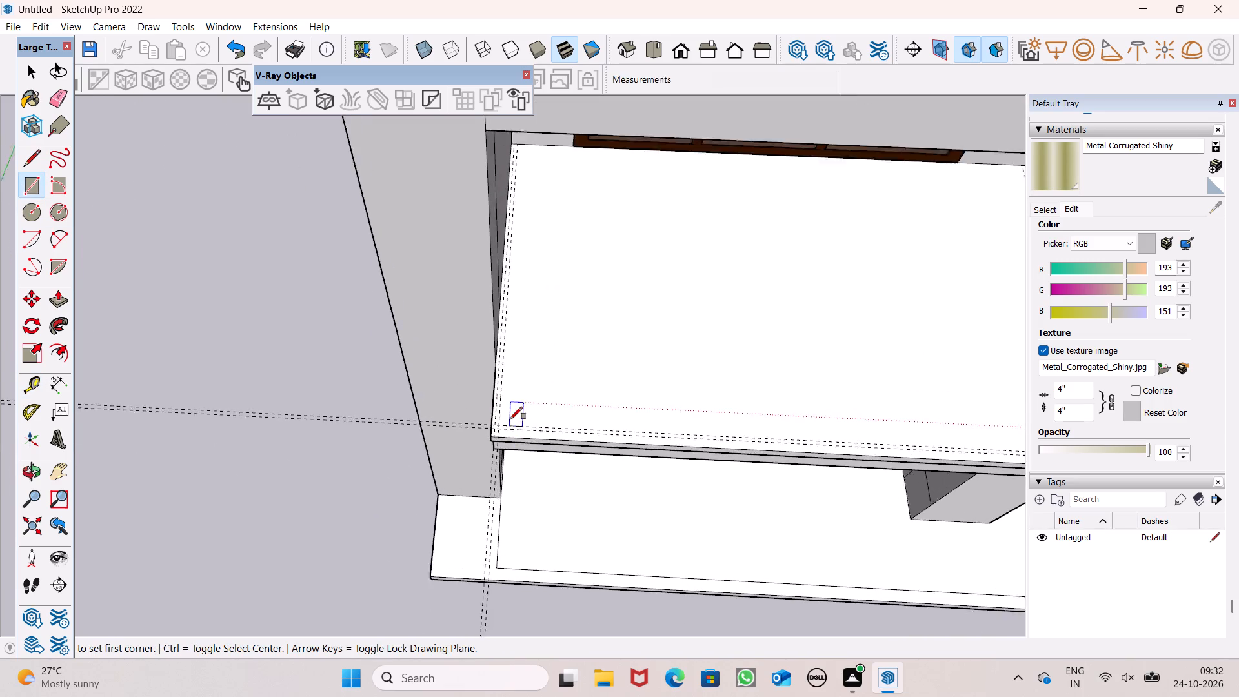
scroll(510, 419, up, 3)
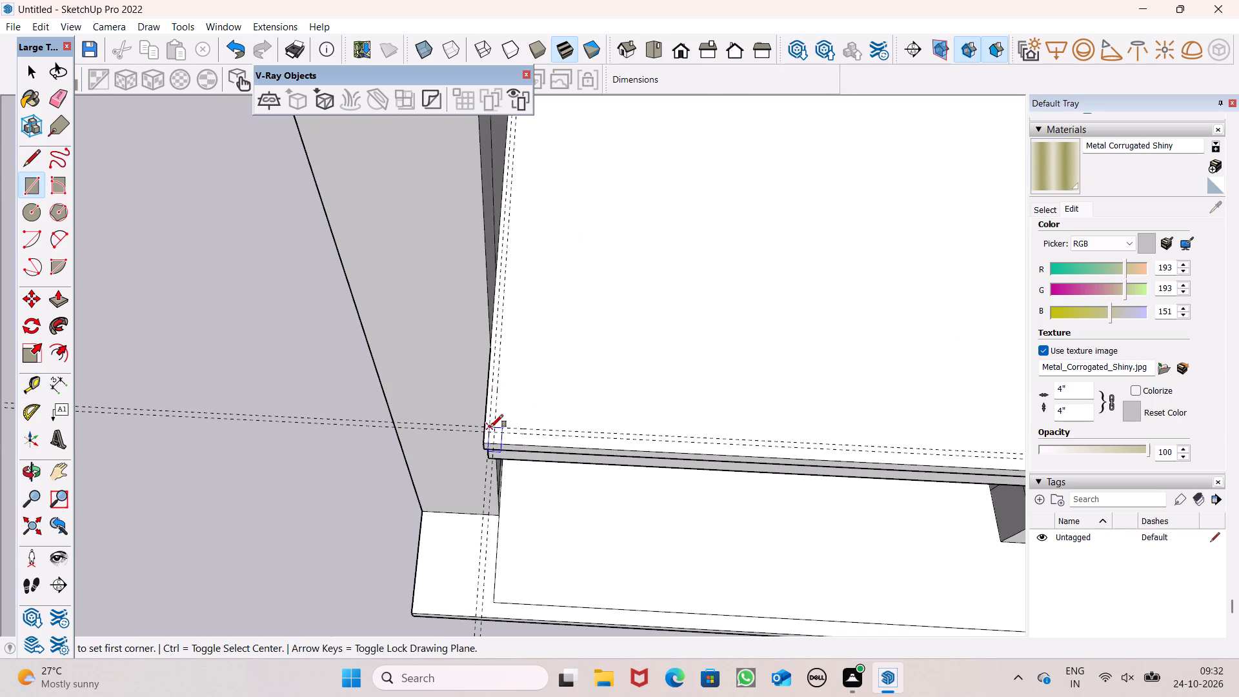
scroll(496, 427, up, 7)
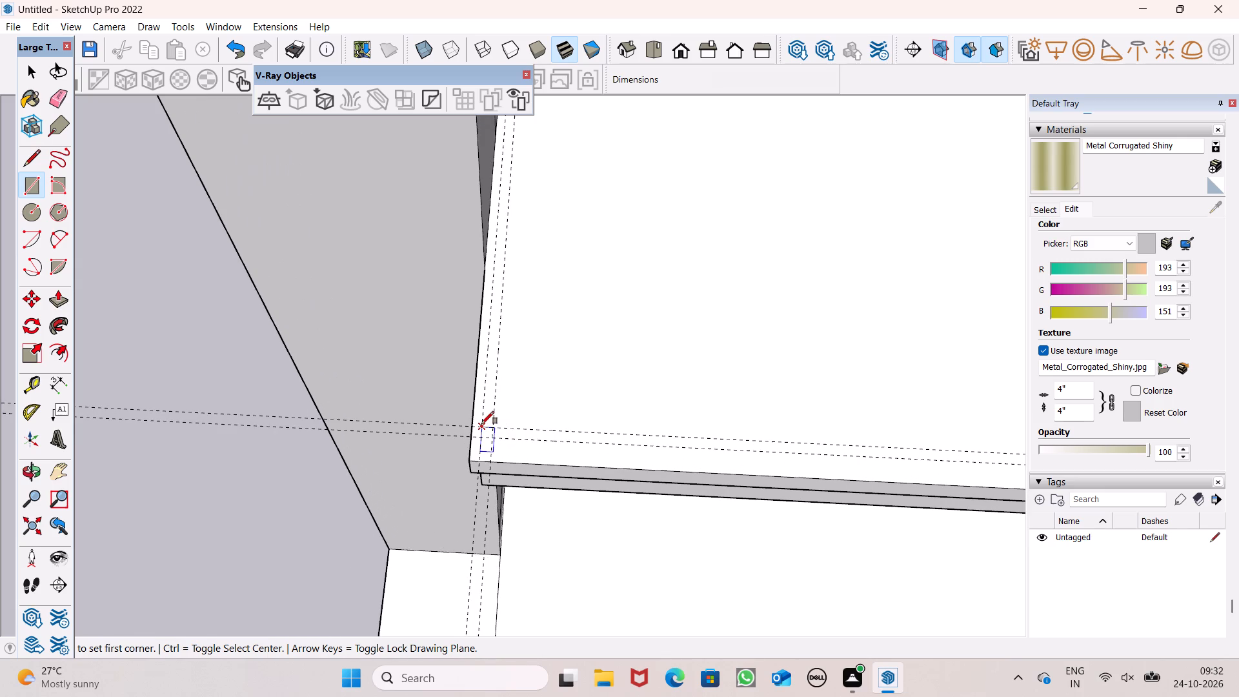
click(481, 424)
scroll(491, 444, down, 7)
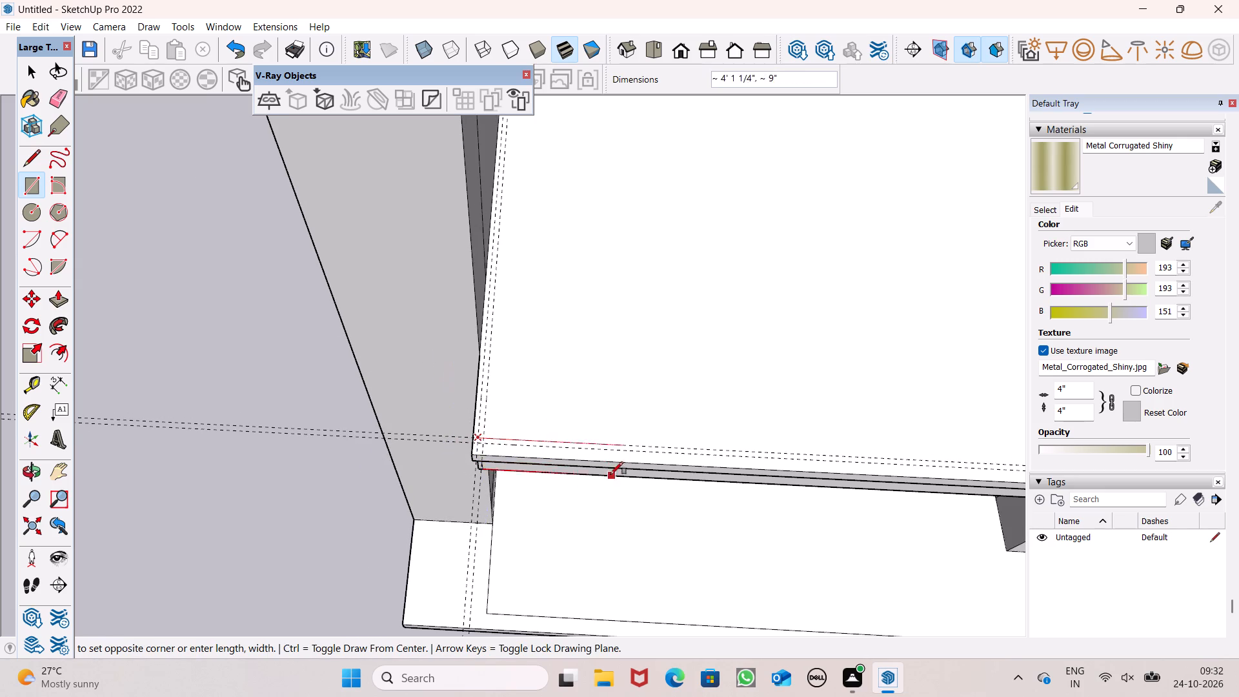
scroll(572, 492, down, 6)
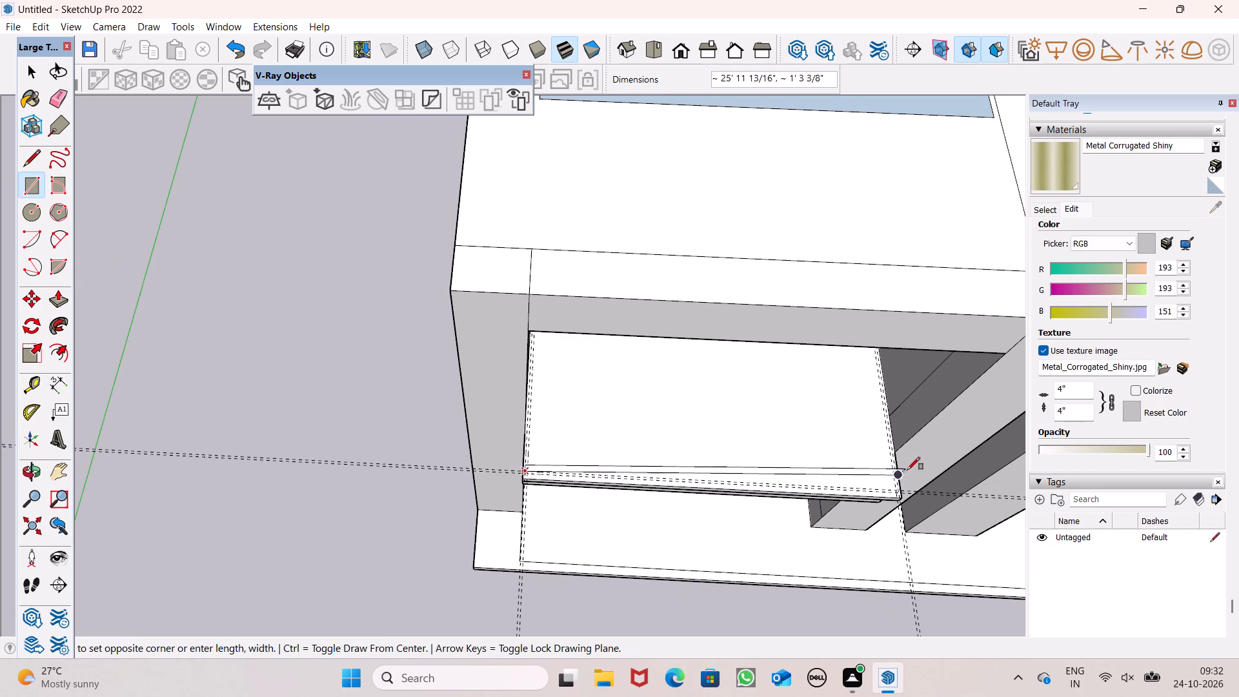
scroll(900, 490, up, 20)
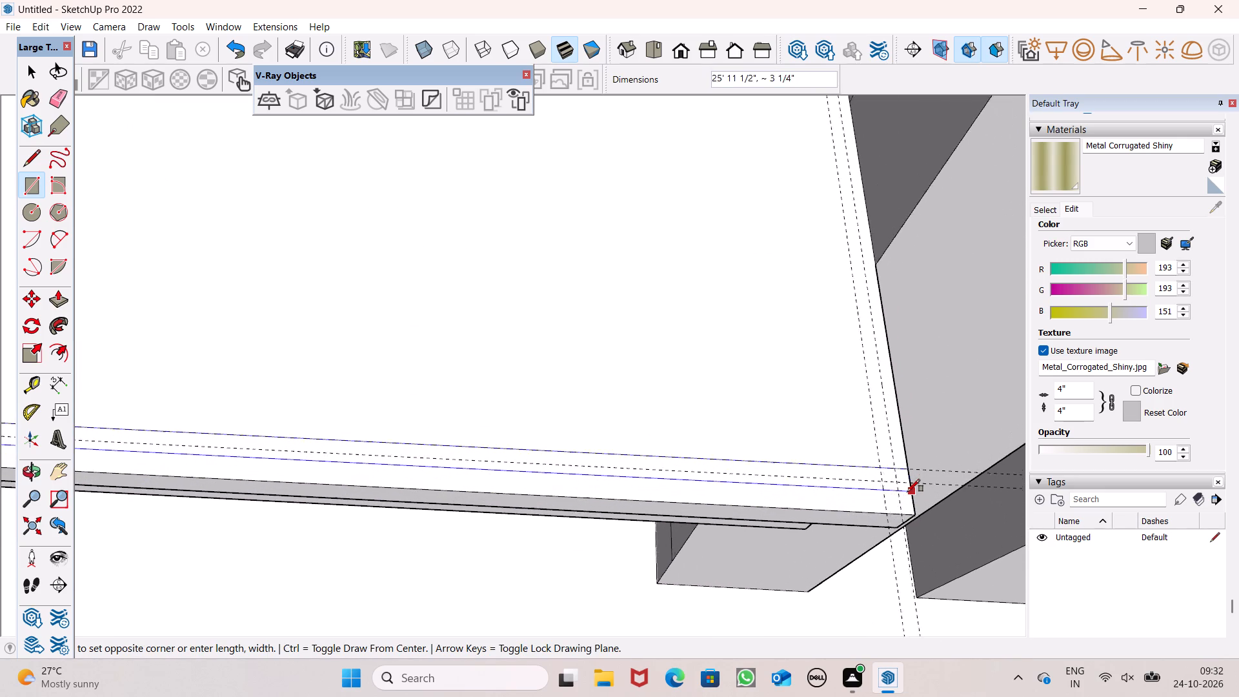
scroll(907, 492, up, 8)
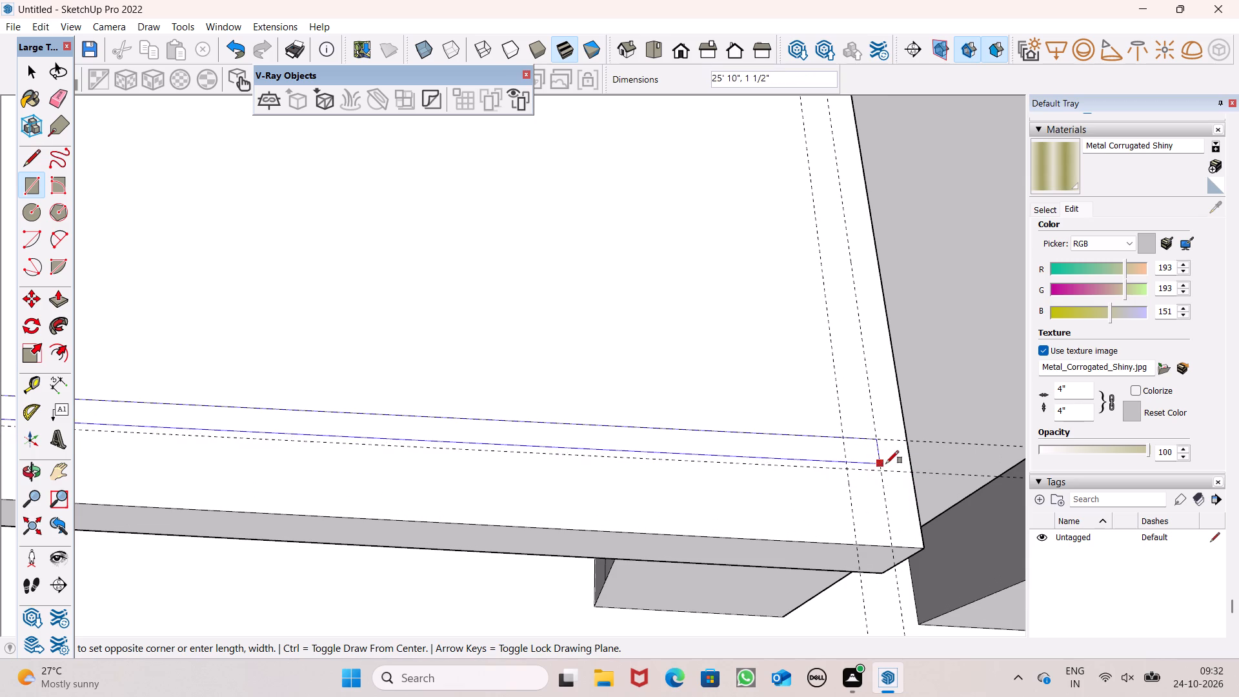
click(881, 470)
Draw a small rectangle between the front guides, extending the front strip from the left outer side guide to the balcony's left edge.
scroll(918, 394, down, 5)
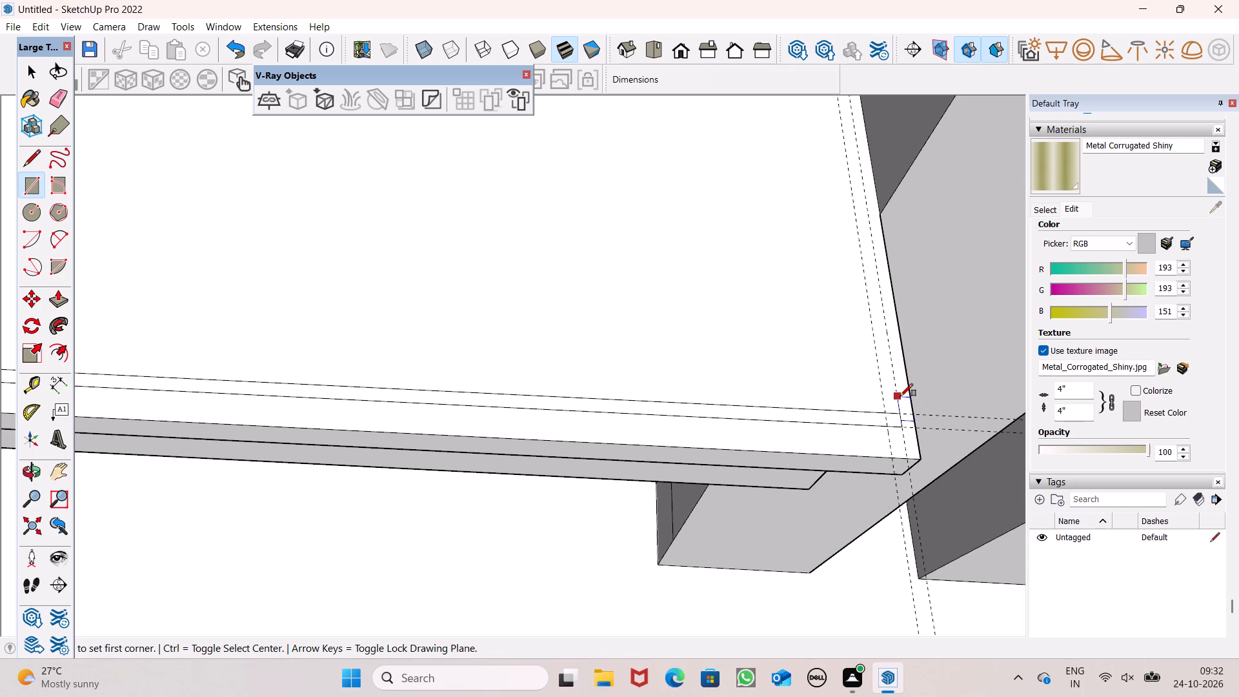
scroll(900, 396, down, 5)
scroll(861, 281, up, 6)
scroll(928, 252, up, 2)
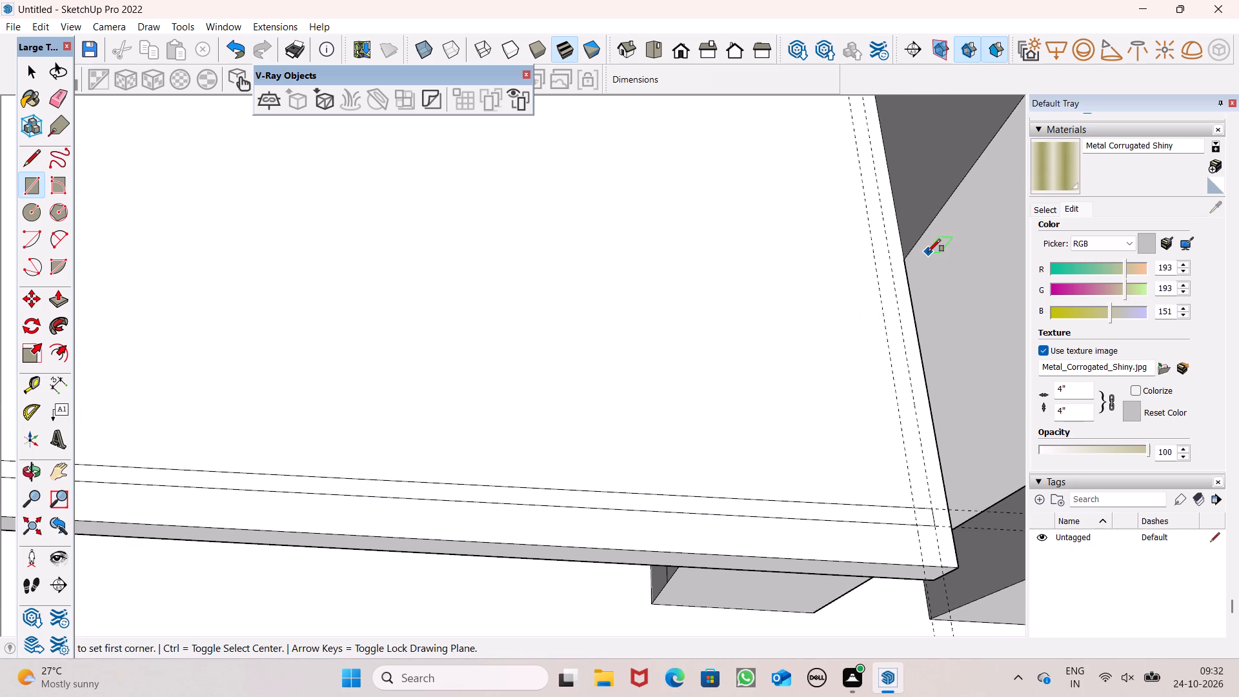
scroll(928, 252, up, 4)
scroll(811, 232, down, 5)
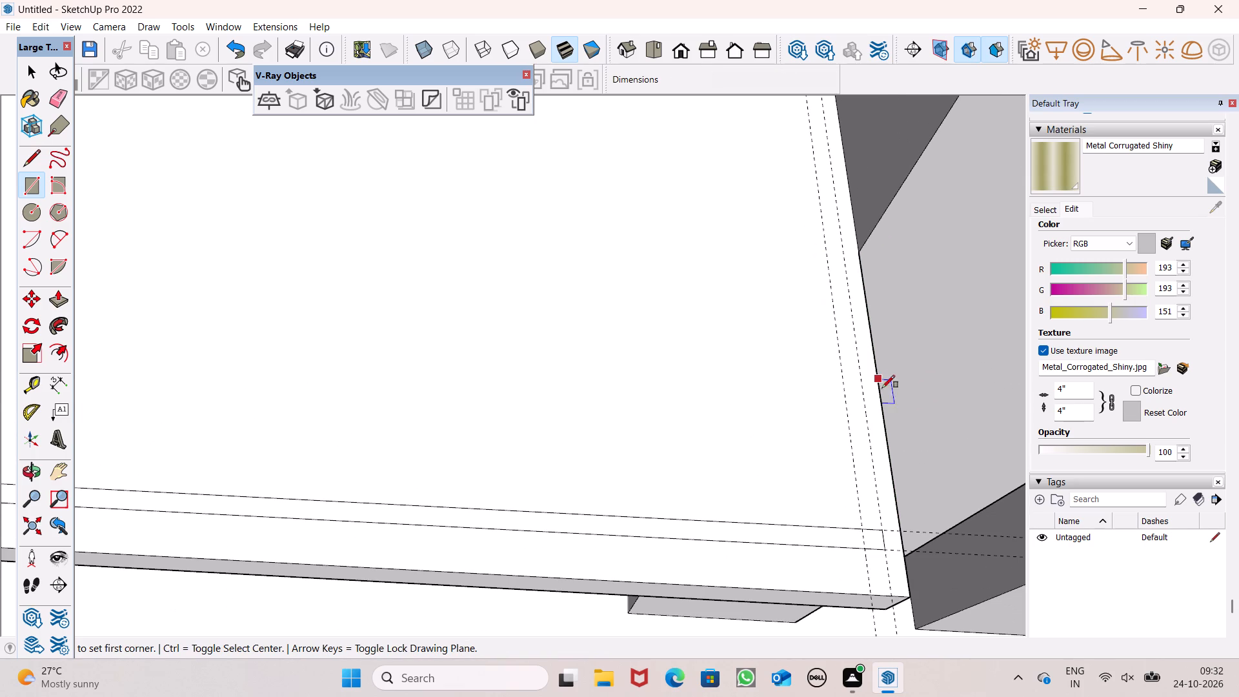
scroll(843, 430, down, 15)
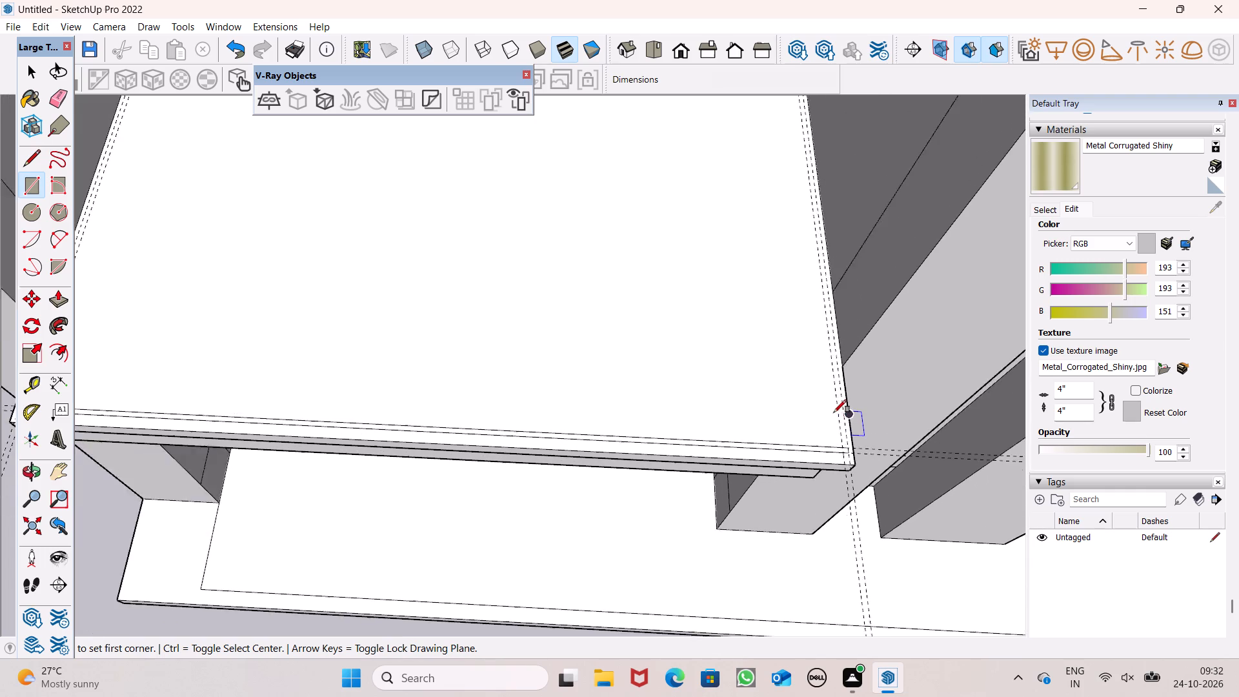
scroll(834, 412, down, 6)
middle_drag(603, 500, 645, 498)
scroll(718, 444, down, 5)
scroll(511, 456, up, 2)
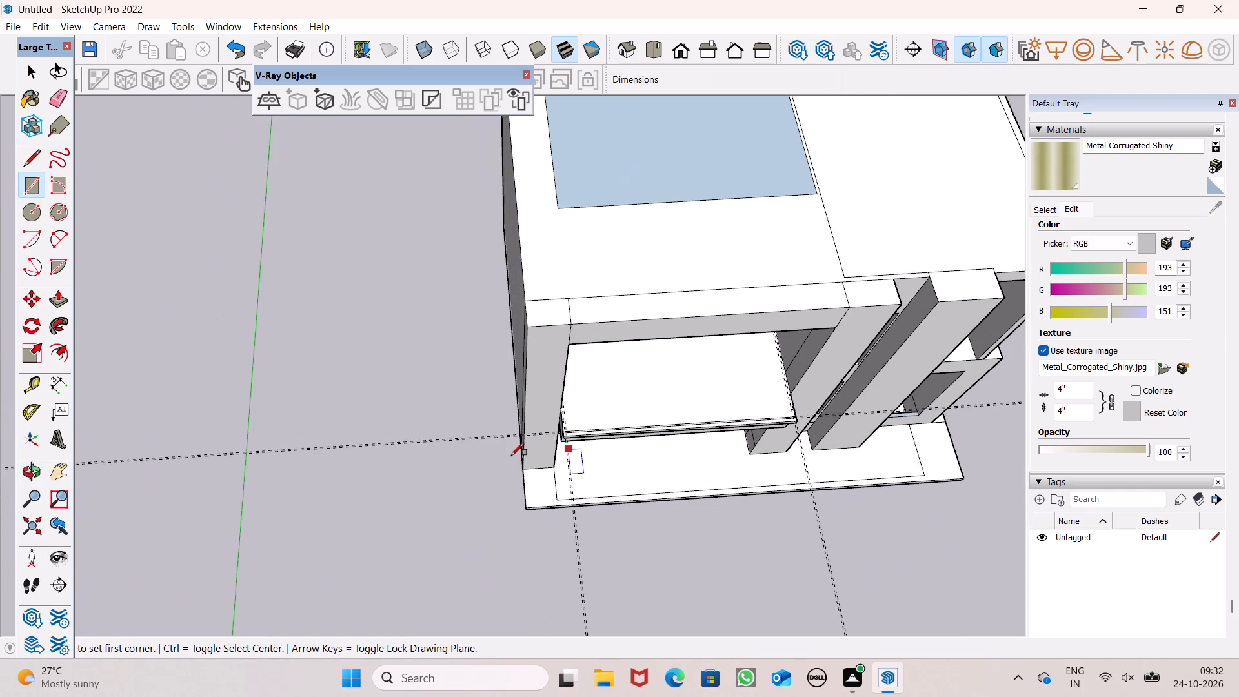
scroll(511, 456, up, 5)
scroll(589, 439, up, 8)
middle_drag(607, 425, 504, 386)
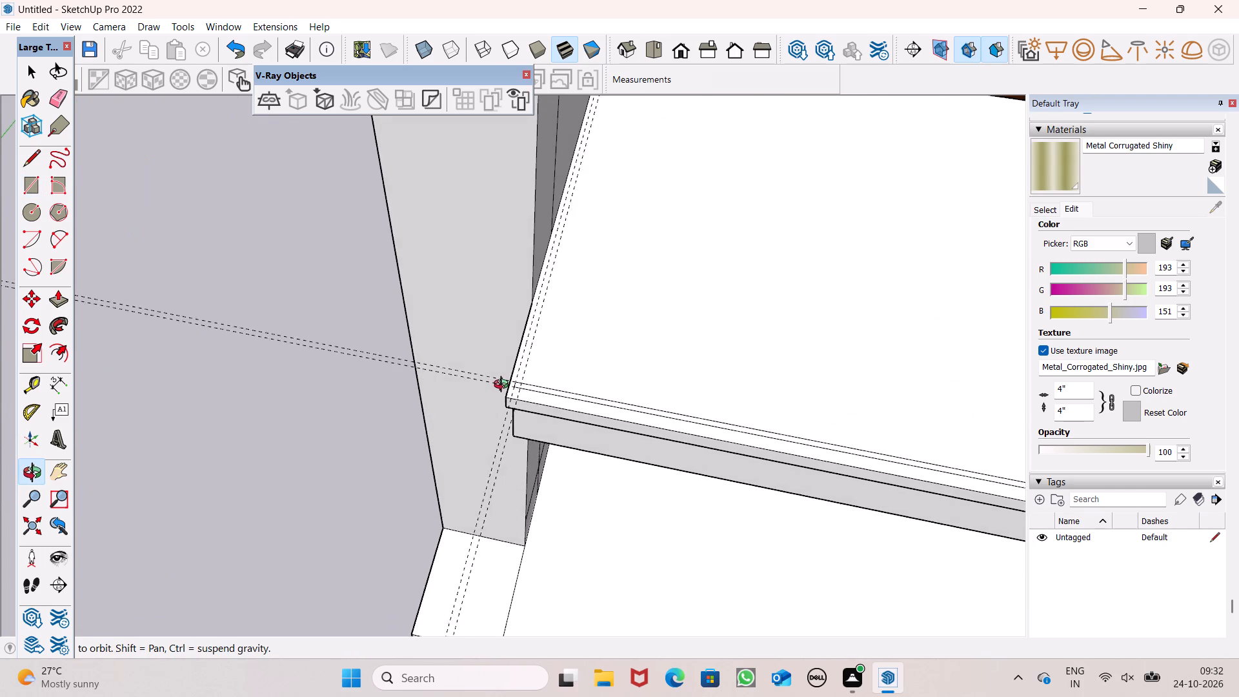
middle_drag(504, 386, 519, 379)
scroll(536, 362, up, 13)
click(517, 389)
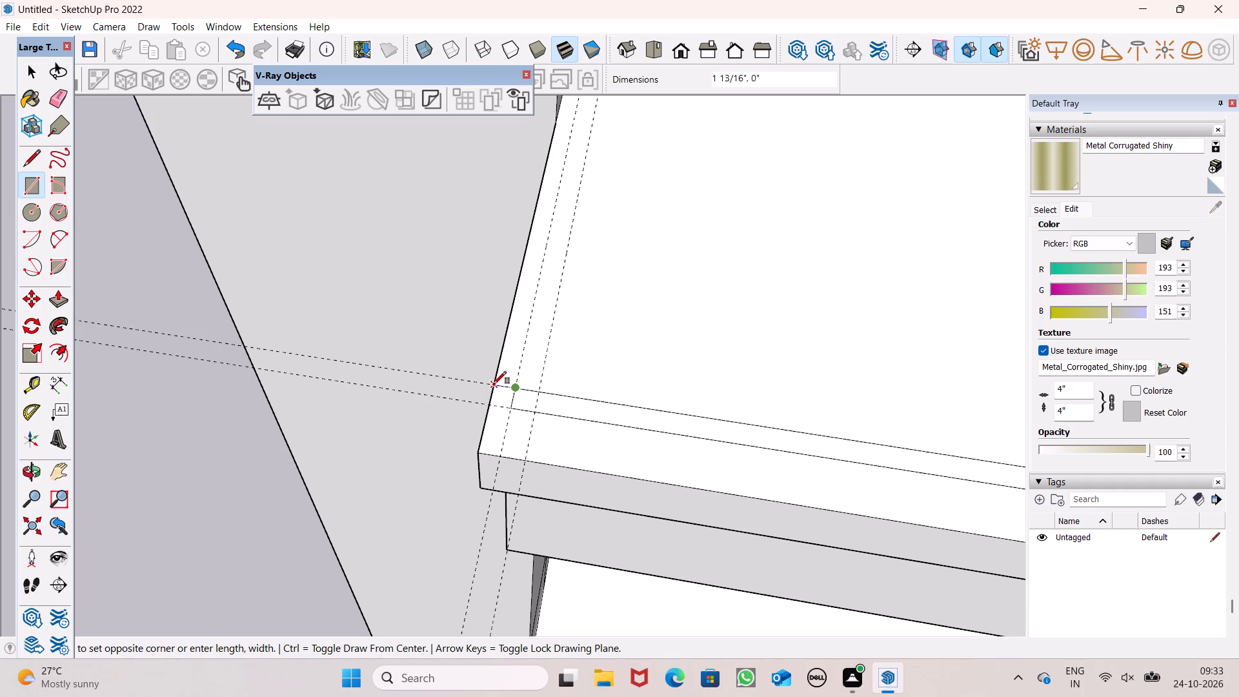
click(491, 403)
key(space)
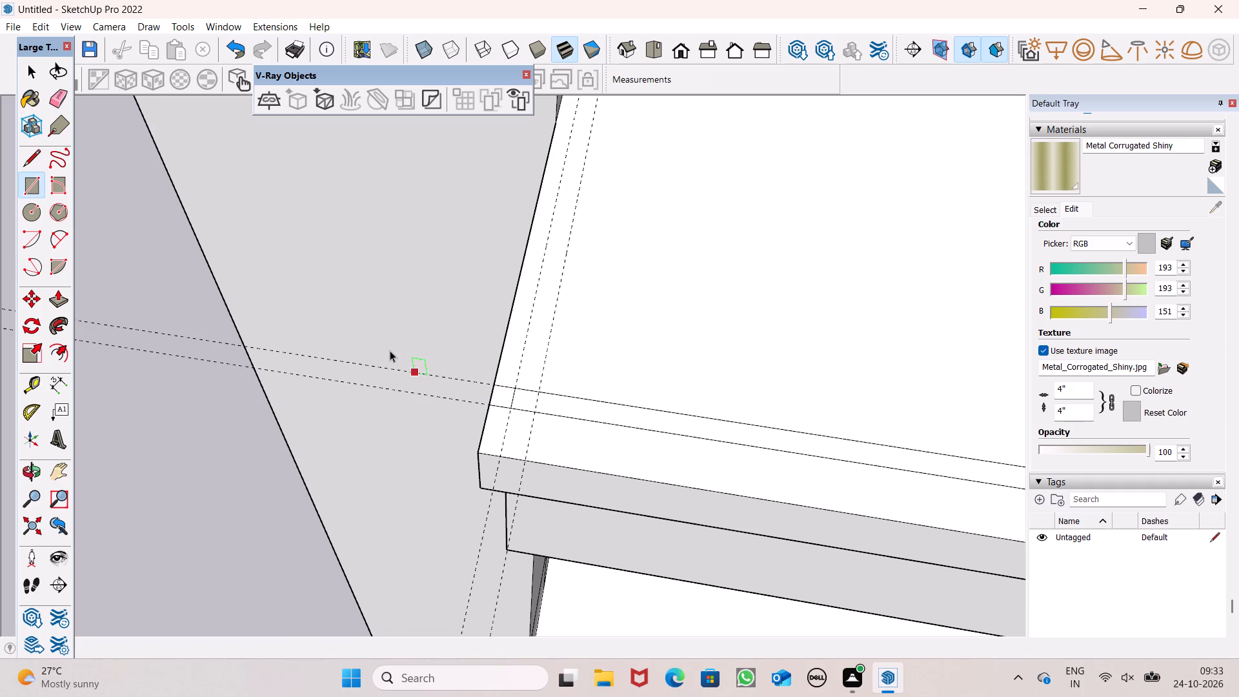
Draw a rectangle about 2" by 1 13/16" between the front guides, extending the front strip's right end to the balcony's right edge.
scroll(390, 350, down, 5)
scroll(327, 326, down, 3)
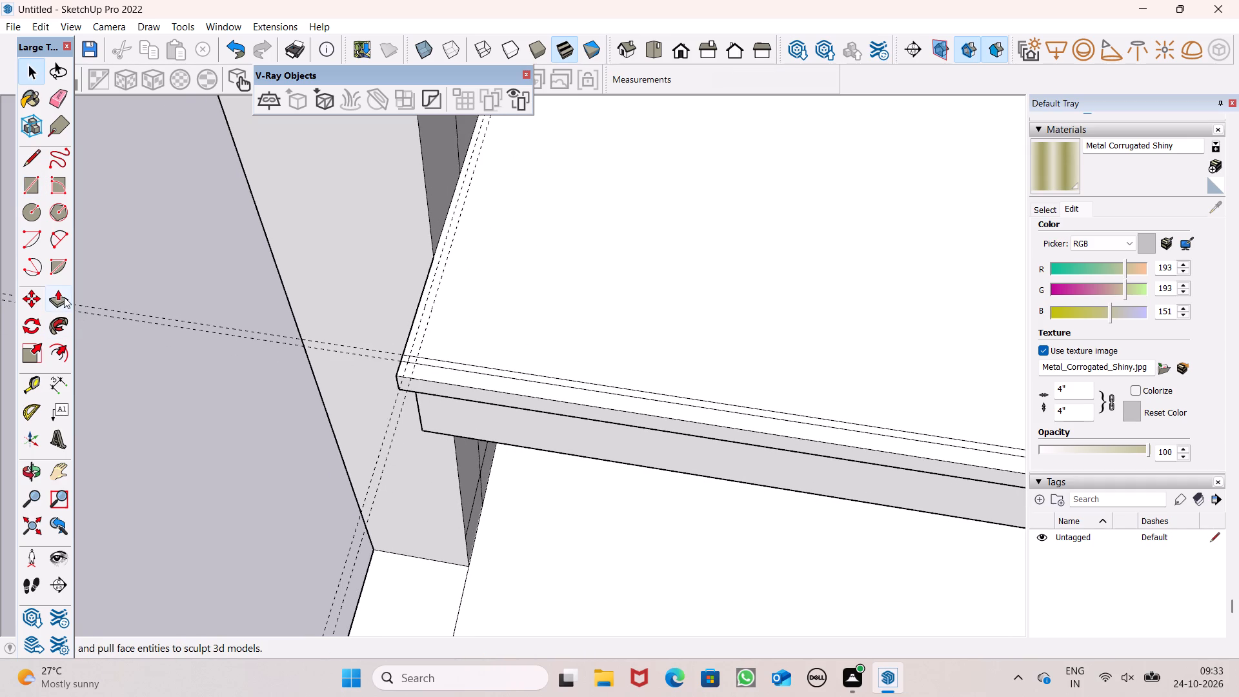
click(19, 184)
scroll(423, 341, down, 5)
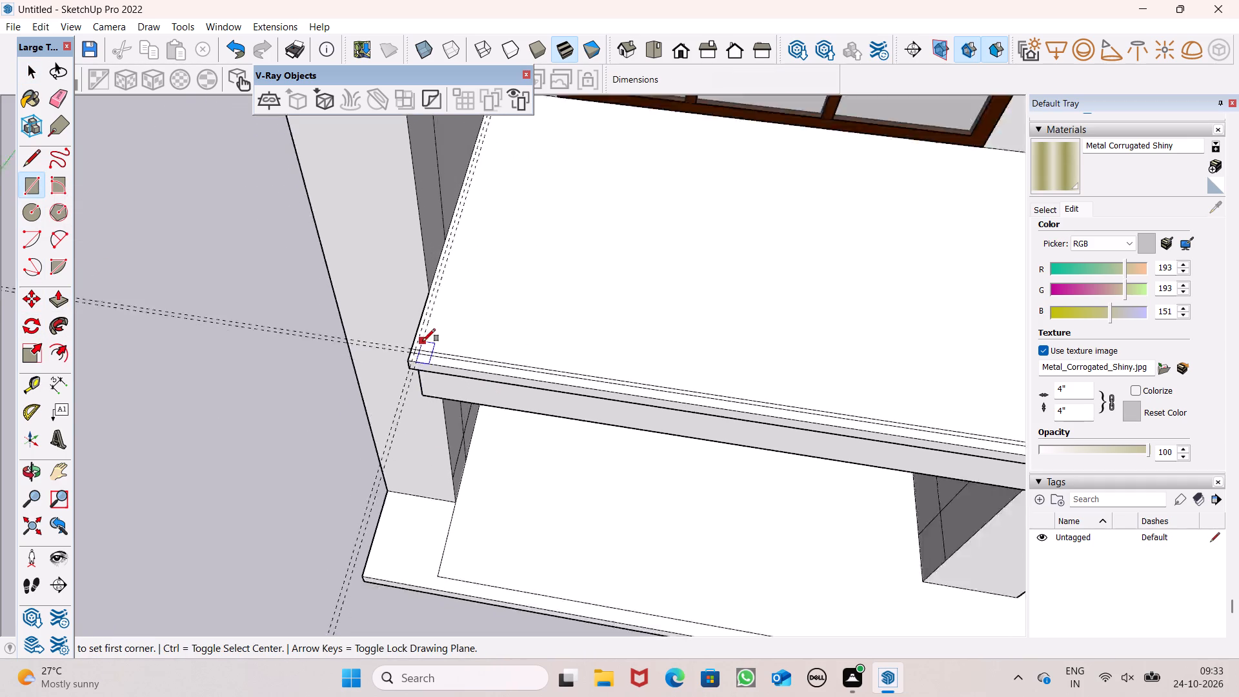
scroll(423, 341, down, 7)
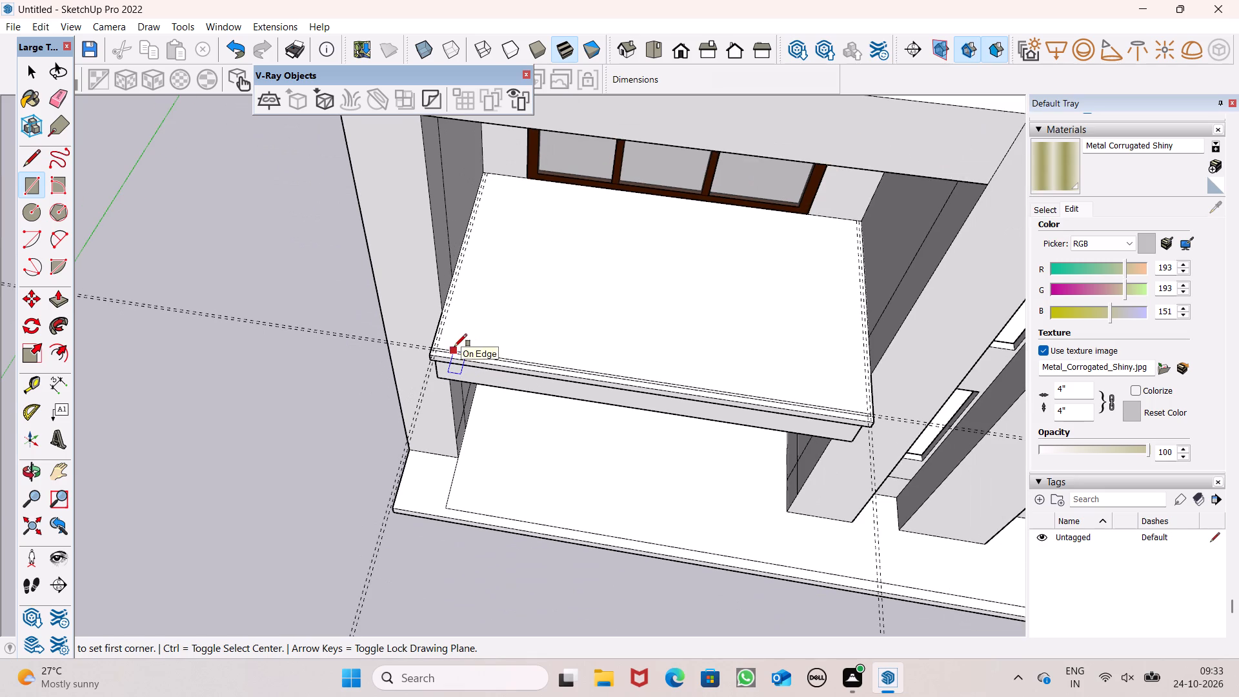
scroll(454, 347, down, 2)
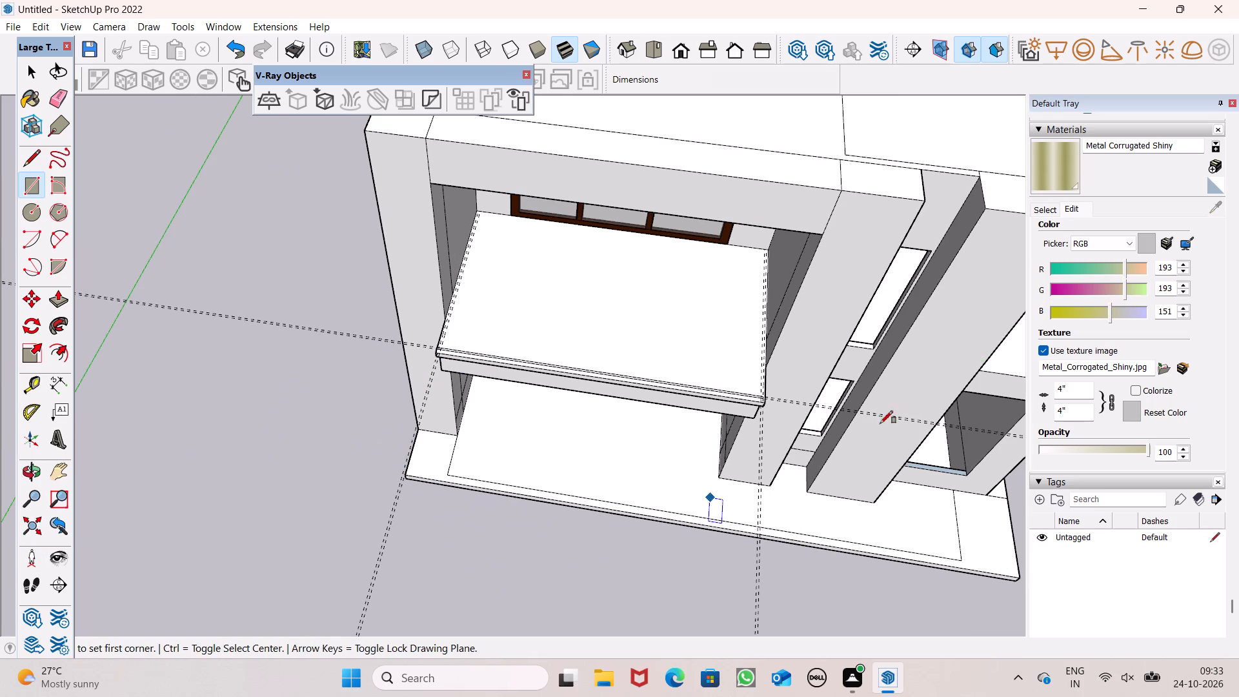
scroll(721, 358, up, 8)
scroll(940, 380, up, 7)
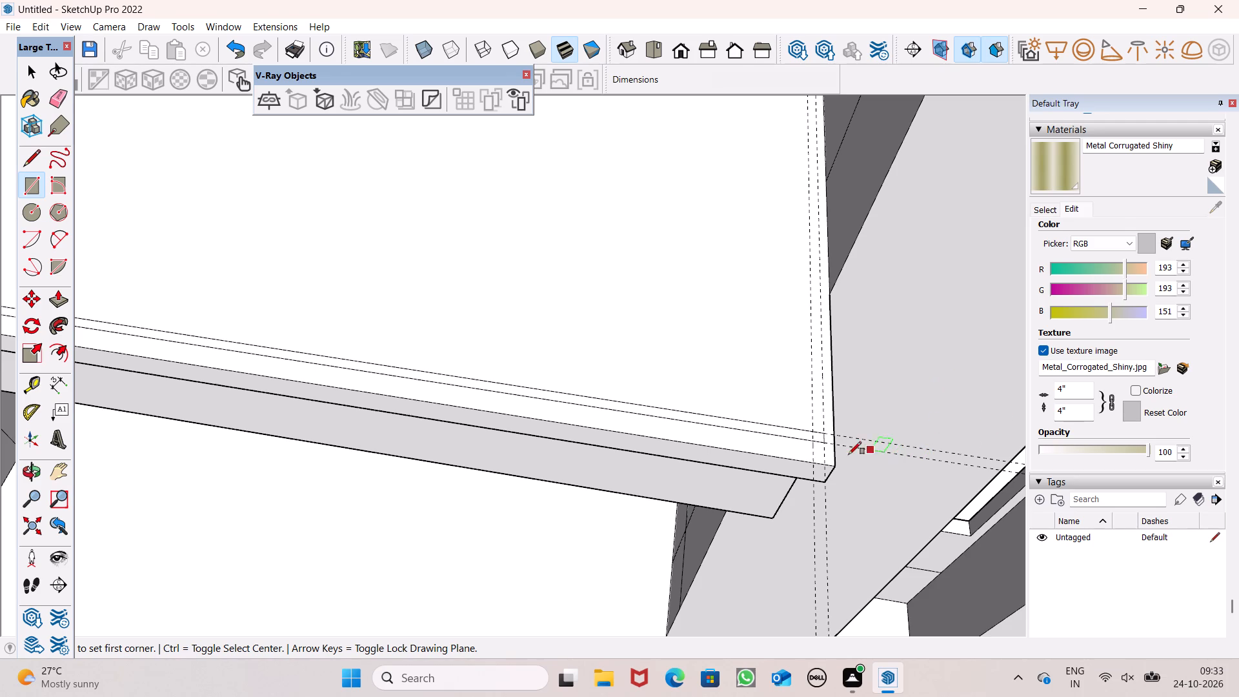
scroll(845, 454, up, 7)
scroll(795, 403, up, 6)
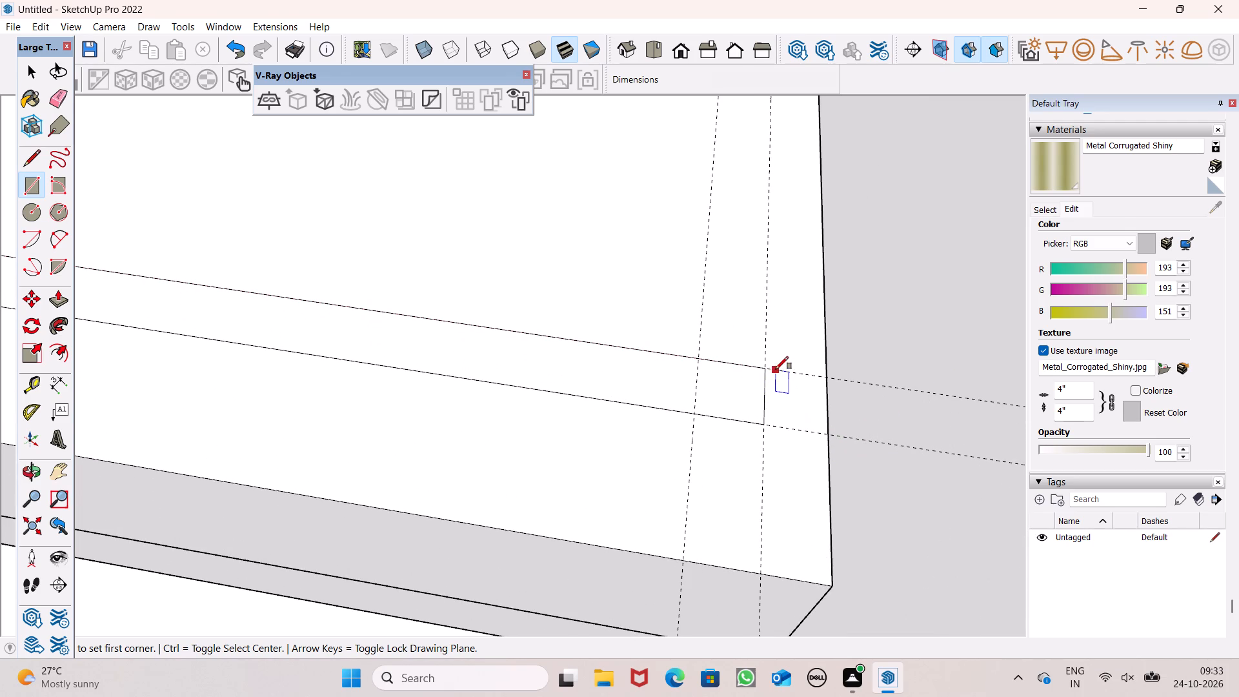
click(770, 369)
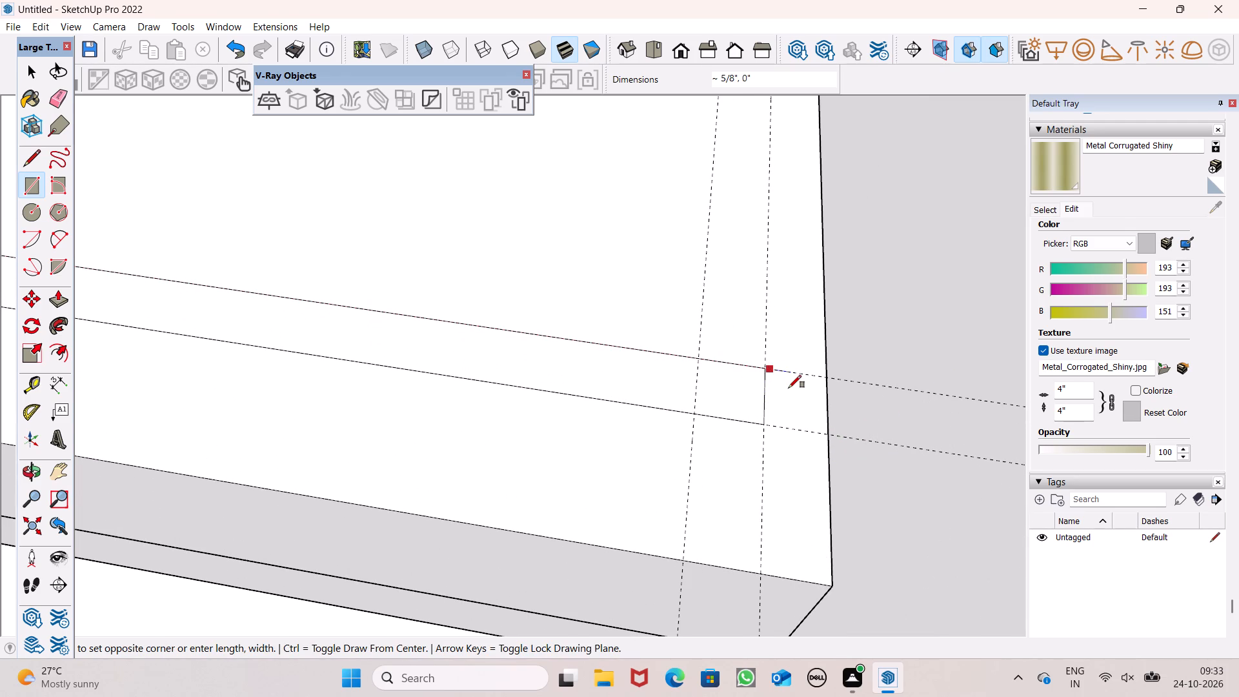
key(ctrl+z)
drag(765, 370, 767, 378)
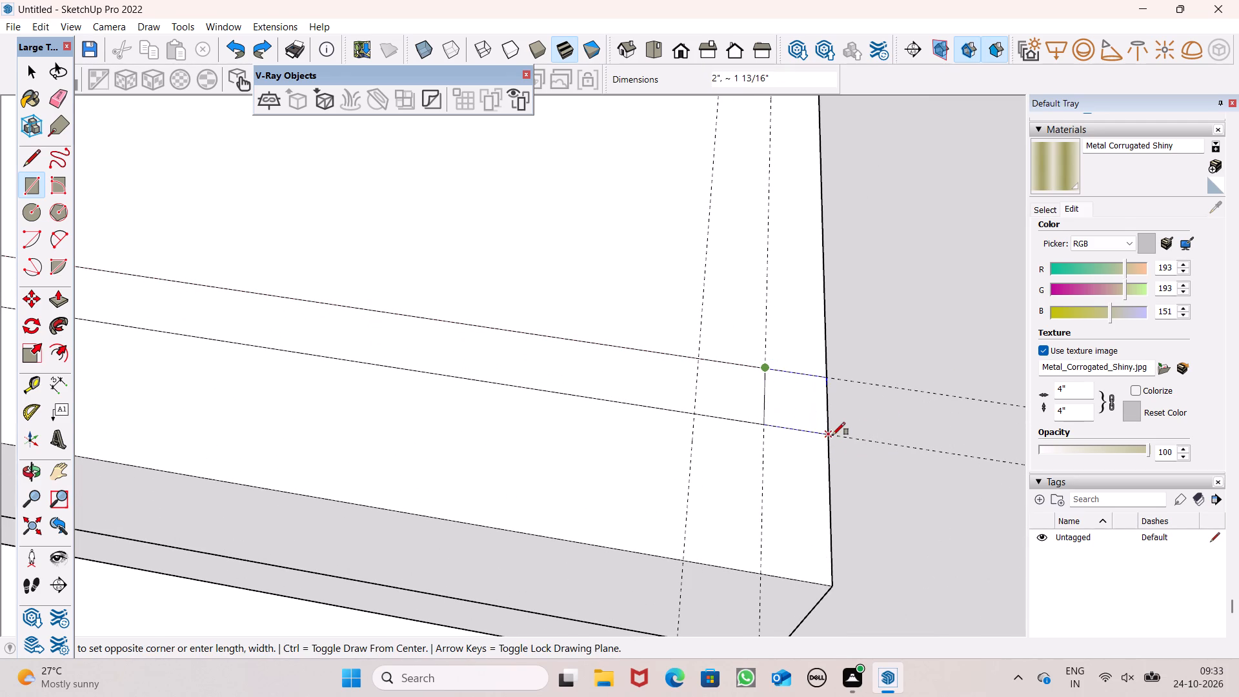
click(832, 435)
Draw a rectangle about 1 13/16" long between the front guides, extending the front strip's left end to the balcony's left edge.
scroll(818, 369, down, 20)
scroll(858, 392, down, 4)
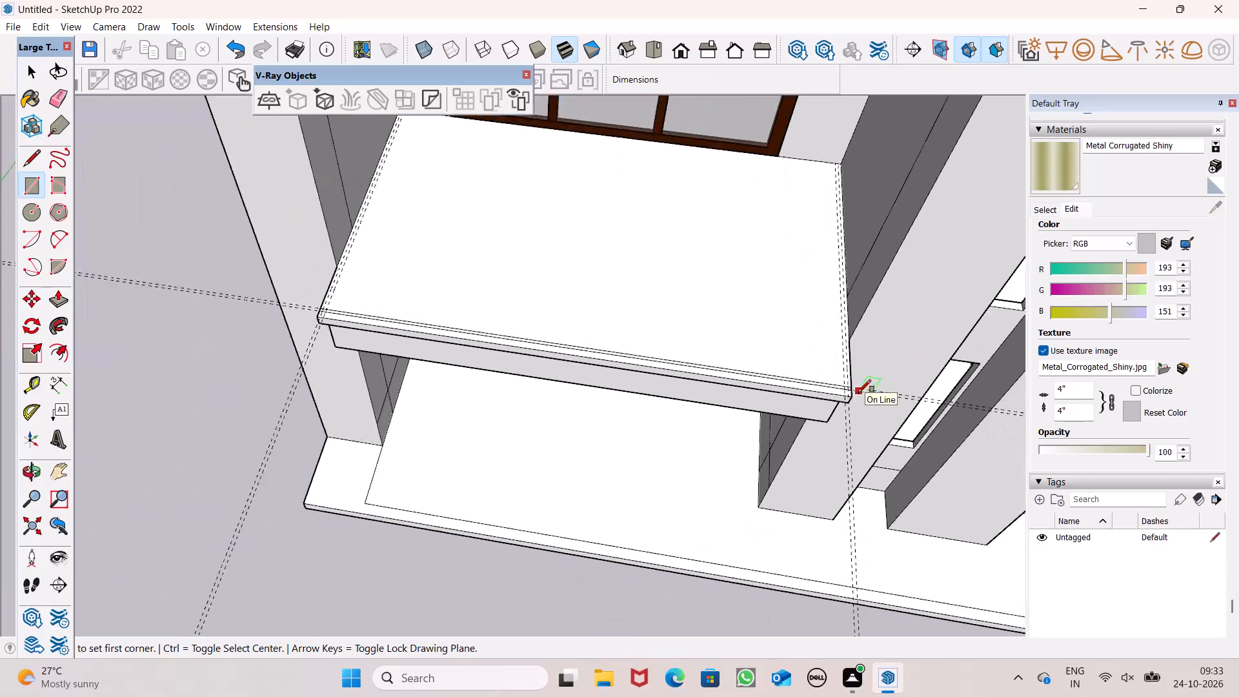
scroll(858, 392, down, 3)
scroll(581, 363, down, 6)
scroll(457, 355, up, 5)
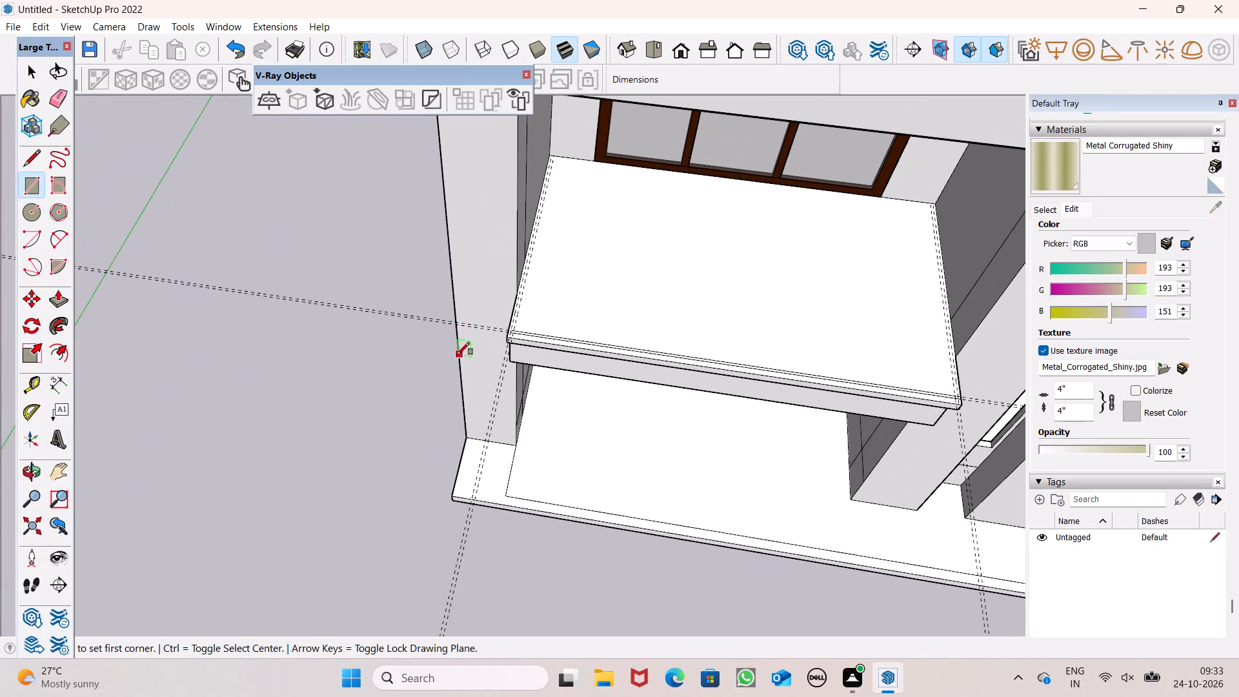
scroll(509, 374, up, 7)
middle_drag(529, 363, 560, 469)
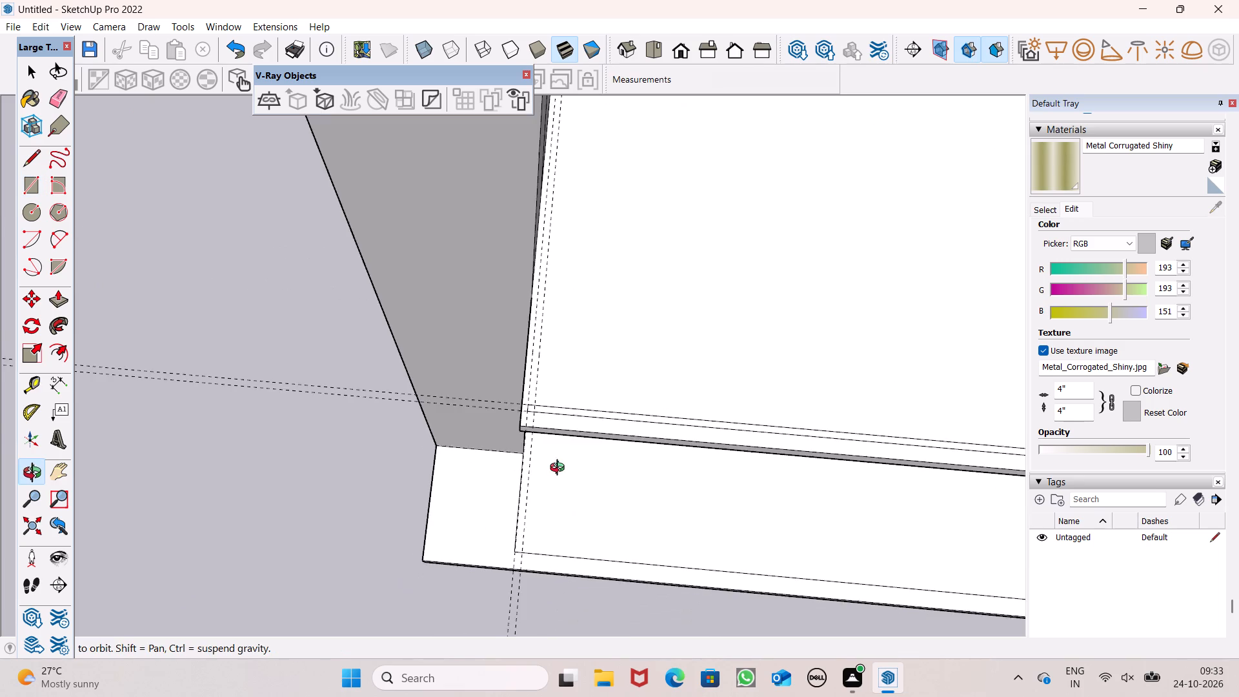
middle_drag(560, 469, 561, 469)
scroll(547, 380, up, 8)
scroll(477, 499, up, 8)
scroll(536, 408, down, 9)
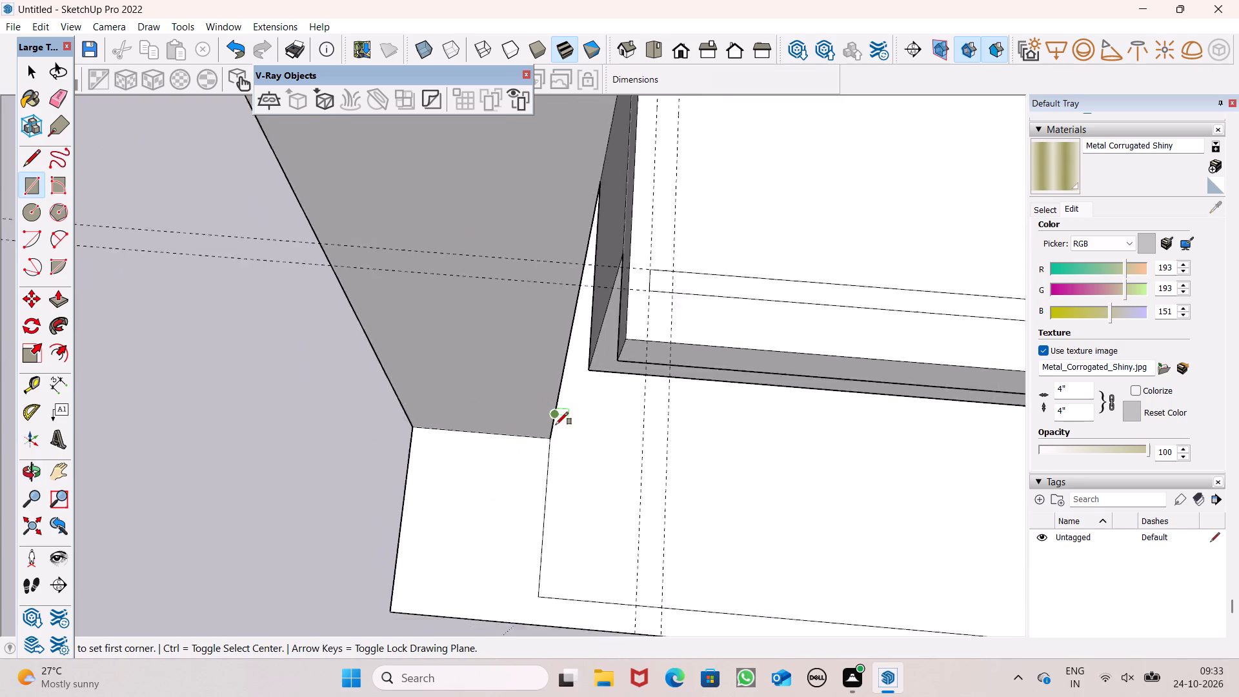
scroll(556, 425, down, 4)
scroll(611, 363, up, 8)
scroll(558, 407, up, 6)
scroll(569, 352, up, 2)
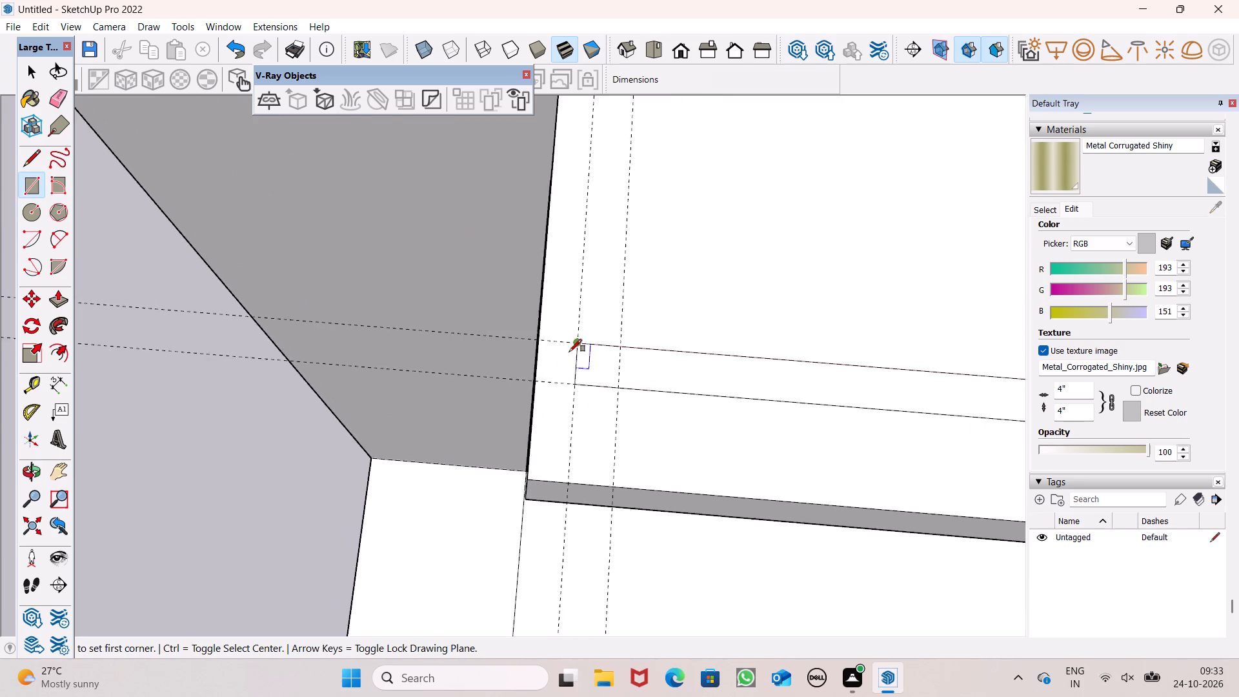
scroll(569, 352, up, 5)
click(583, 338)
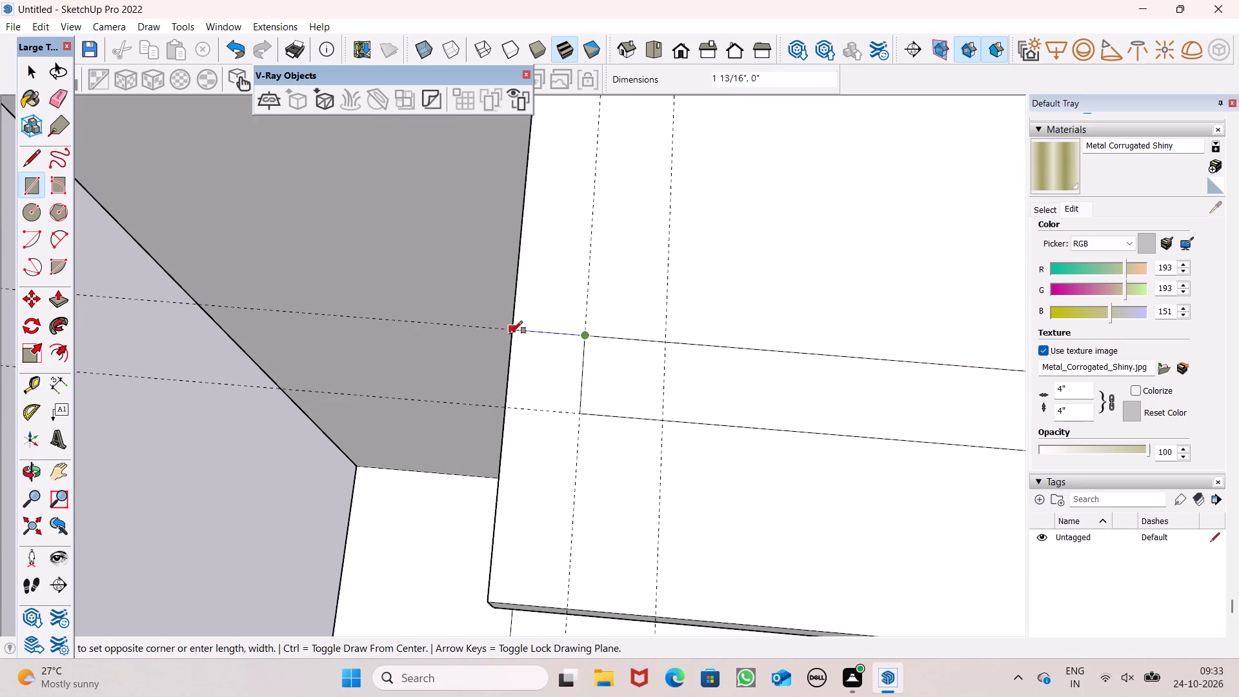
click(510, 334)
click(504, 409)
Draw lines 1 13/16" in from the balcony's left edge at the wall corner, and 2' 9 5/8" along the outer guide to the front strip.
scroll(438, 363, down, 3)
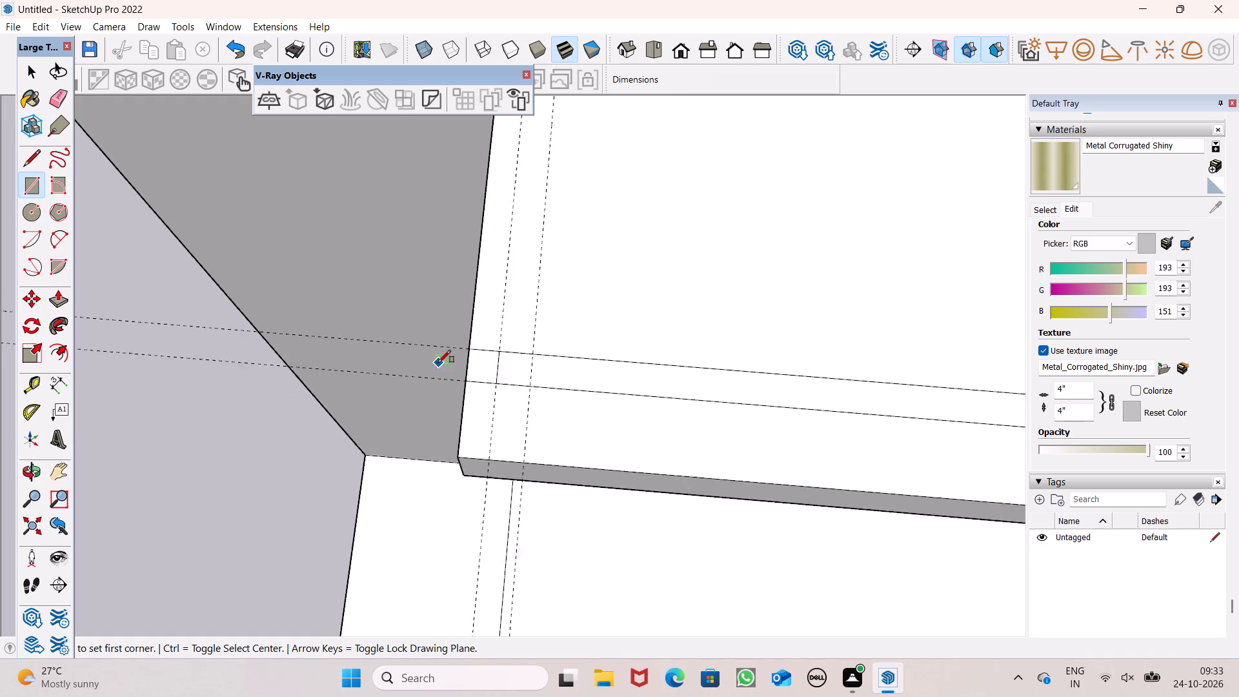
scroll(438, 363, down, 4)
scroll(570, 339, down, 3)
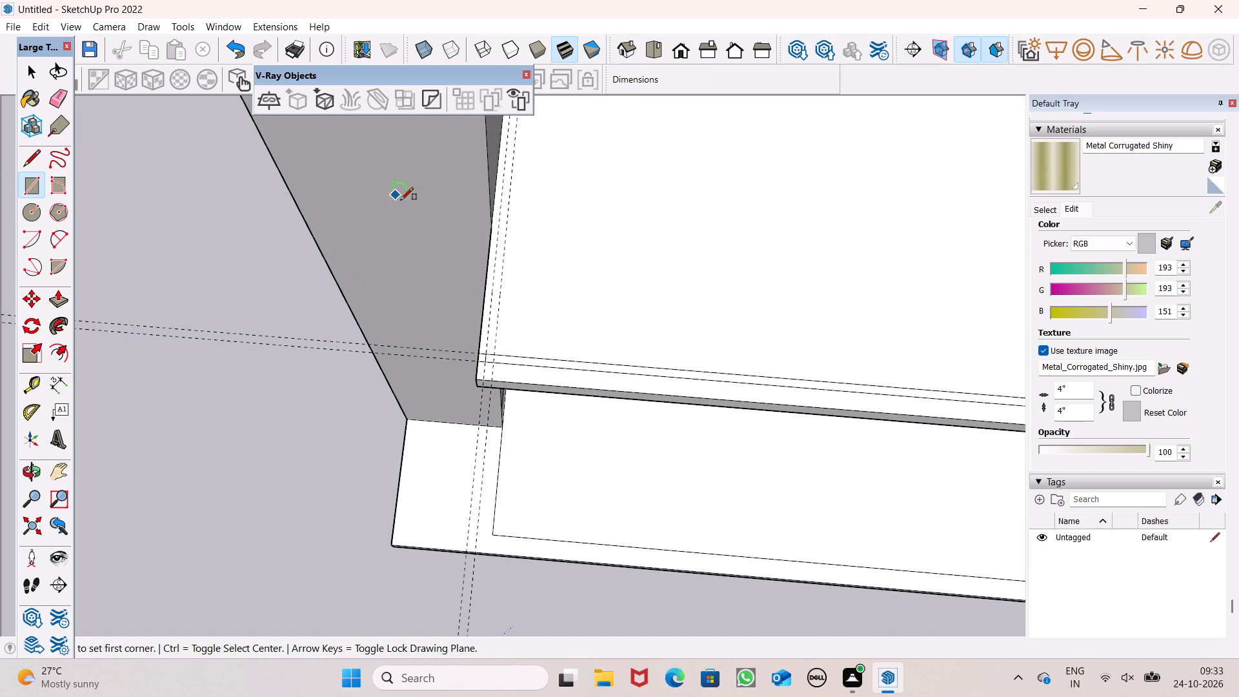
drag(29, 157, 35, 160)
scroll(367, 251, up, 6)
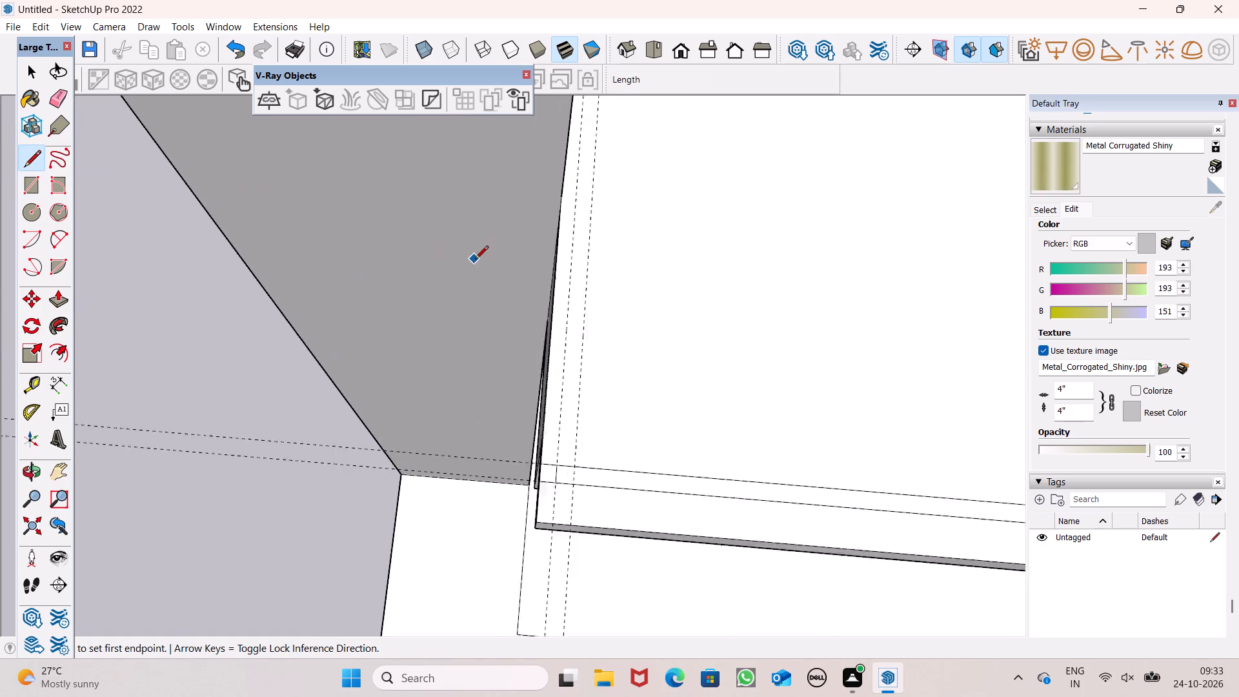
scroll(475, 260, up, 2)
scroll(602, 217, up, 3)
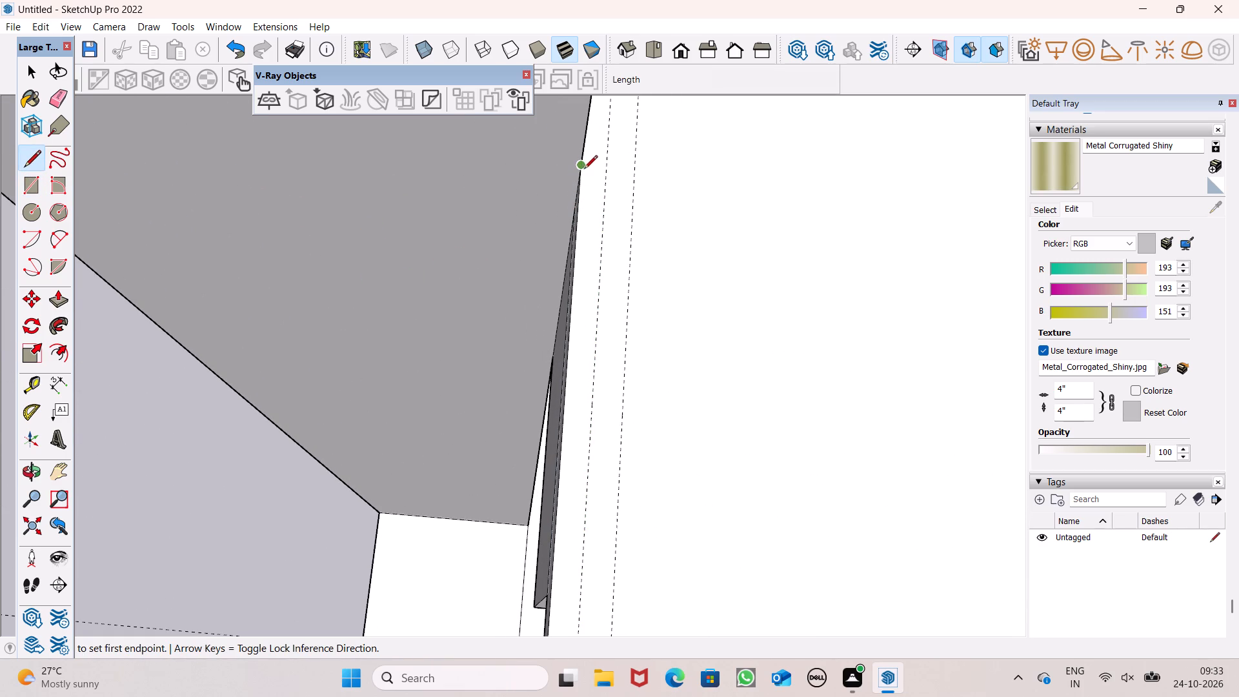
click(580, 172)
click(607, 172)
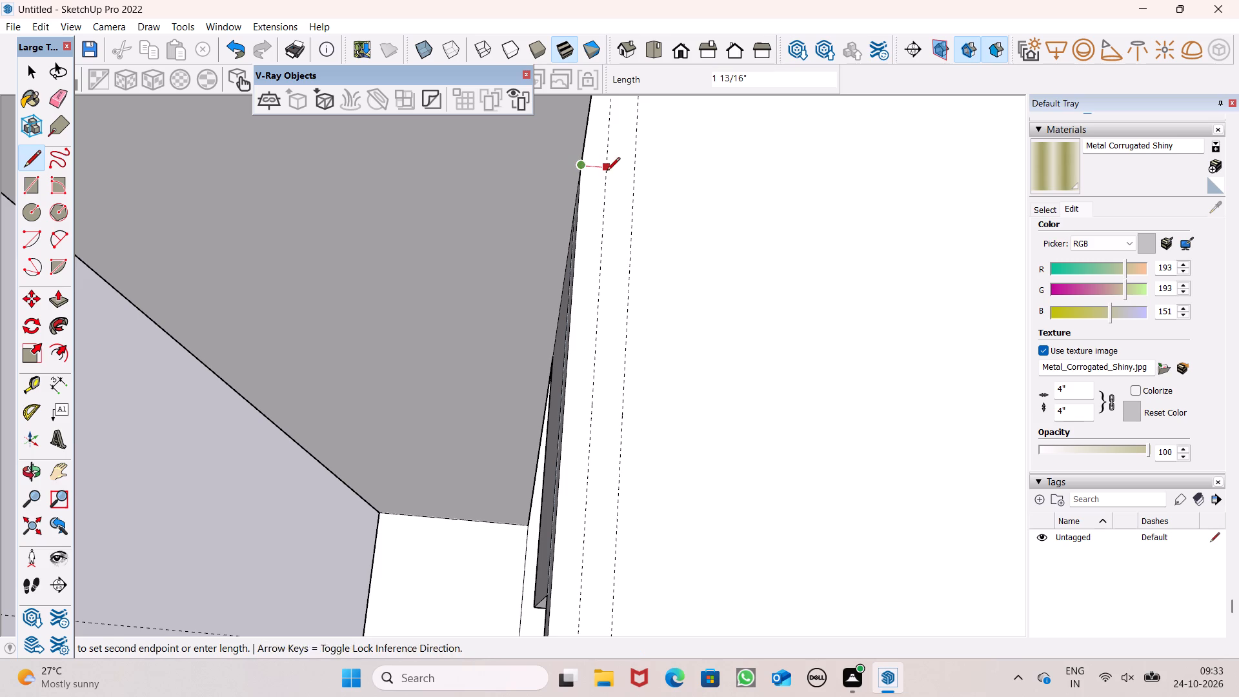
scroll(607, 227, down, 6)
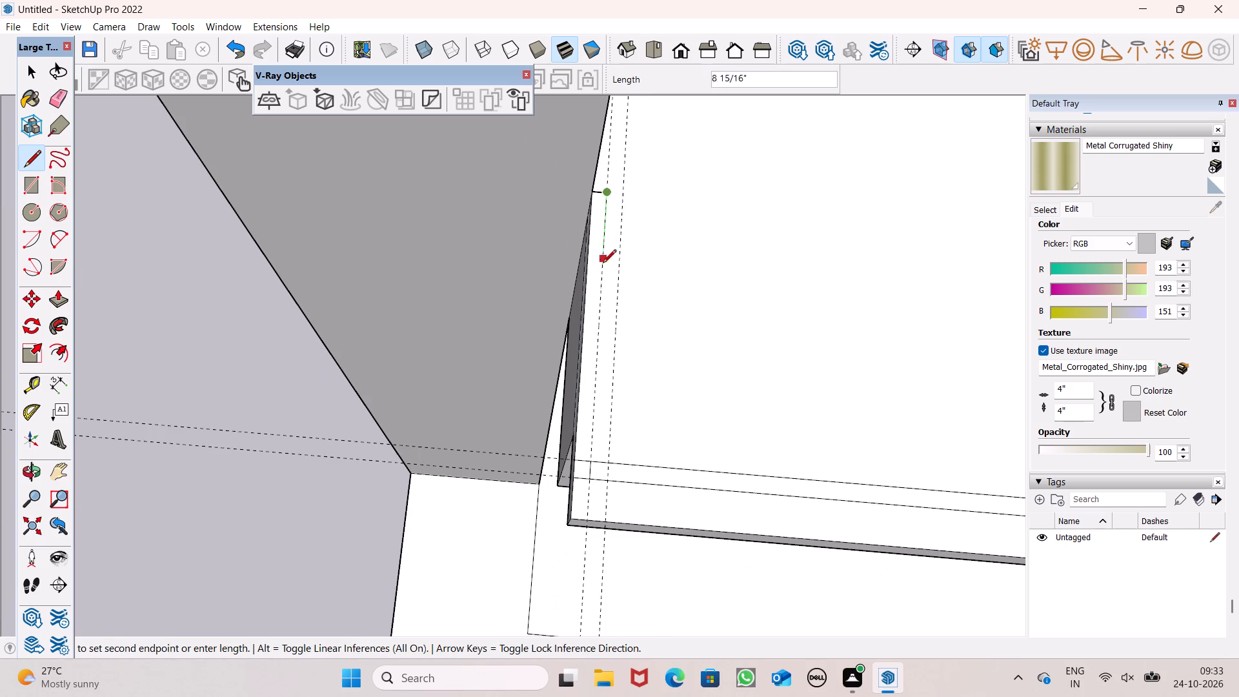
scroll(605, 474, up, 7)
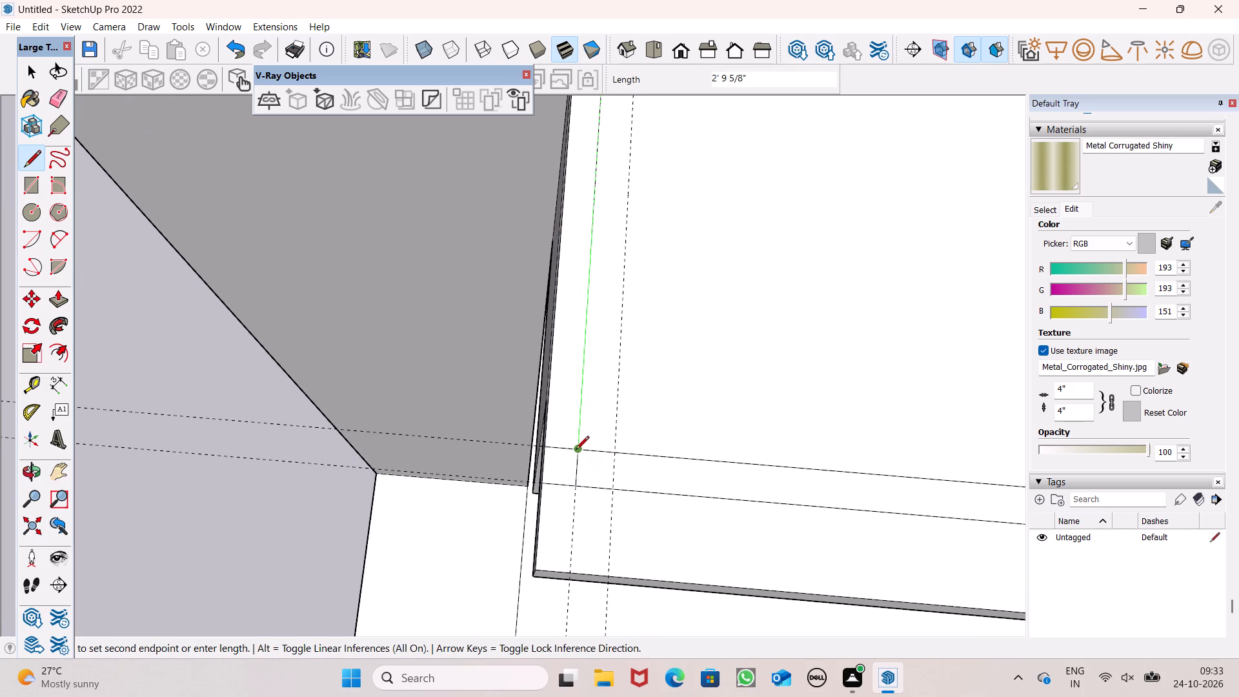
click(576, 450)
Draw a line from the front strip along the right outer guide, level with the wall corner, and close it about 1 13/16" to the edge.
scroll(379, 448, down, 6)
scroll(280, 469, down, 5)
scroll(599, 422, down, 3)
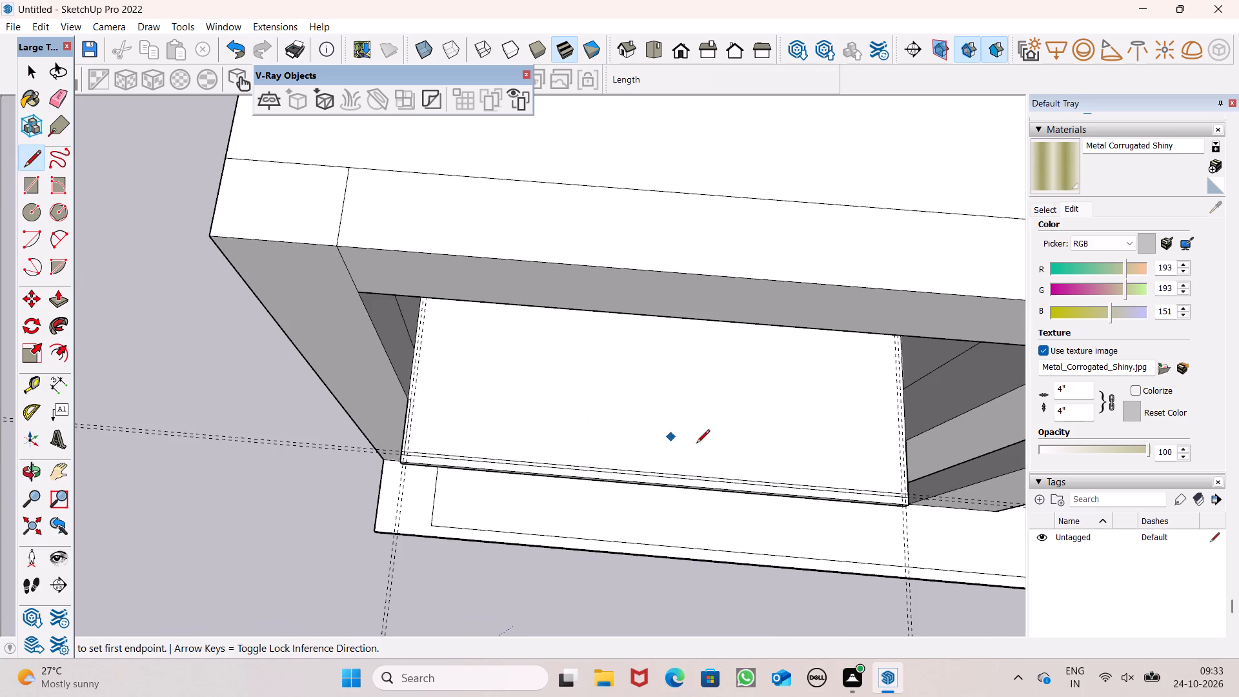
scroll(951, 483, up, 12)
scroll(796, 511, down, 3)
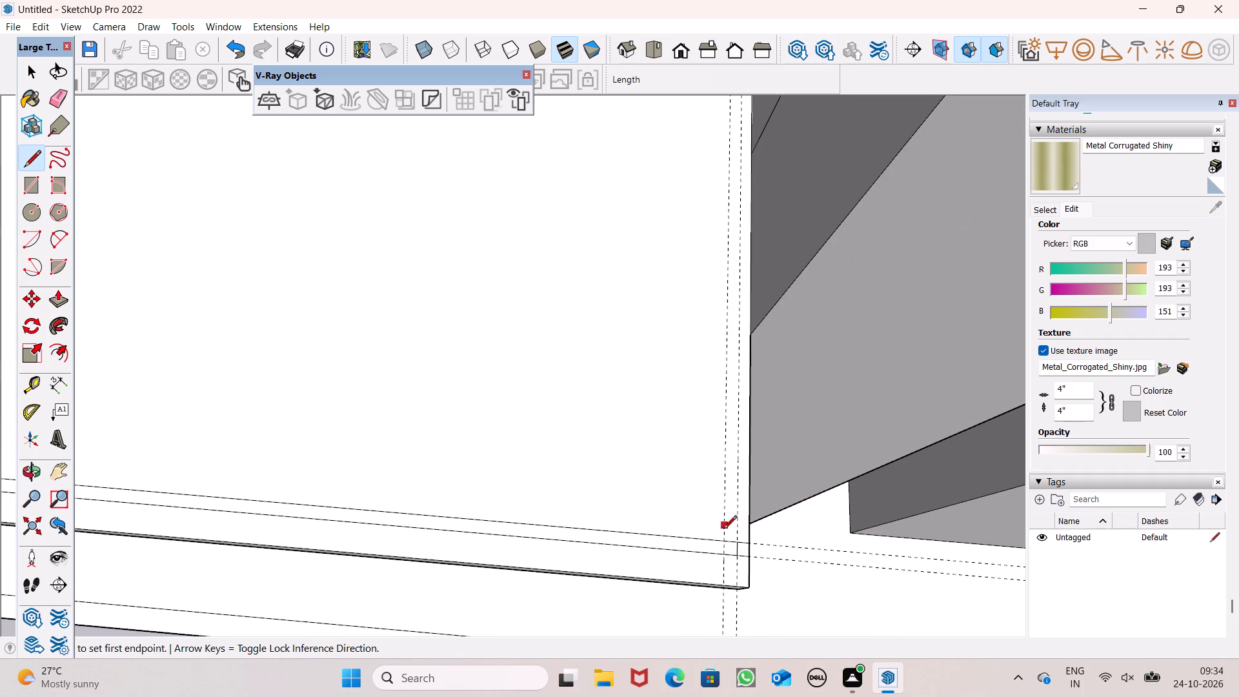
drag(734, 540, 734, 526)
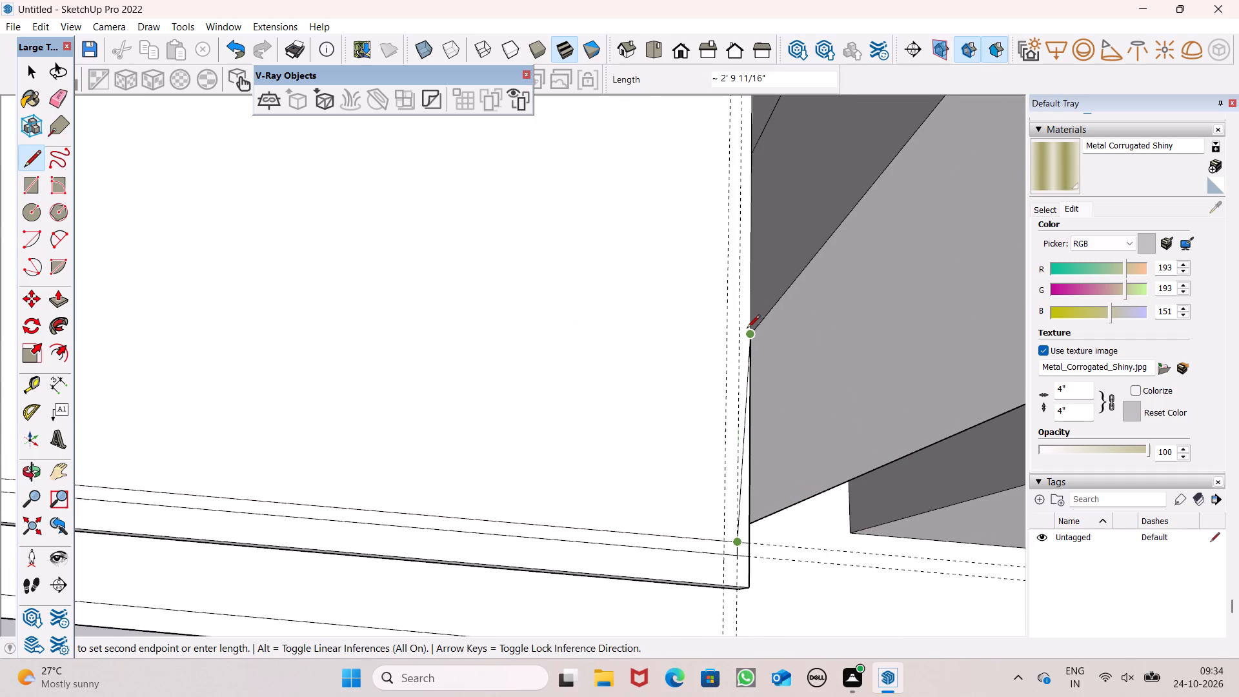
click(739, 333)
click(753, 335)
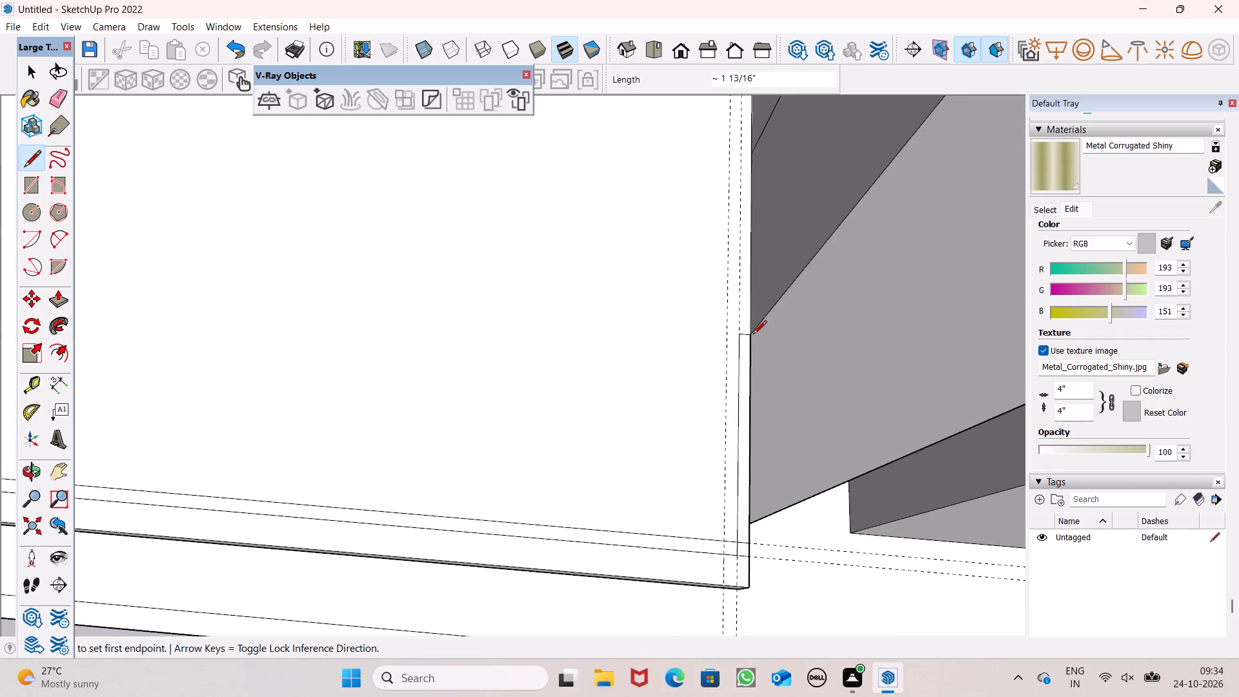
Erase the construction guides running along the balcony's front edge and its left and right edges.
scroll(907, 256, down, 6)
scroll(851, 288, down, 10)
scroll(568, 383, down, 4)
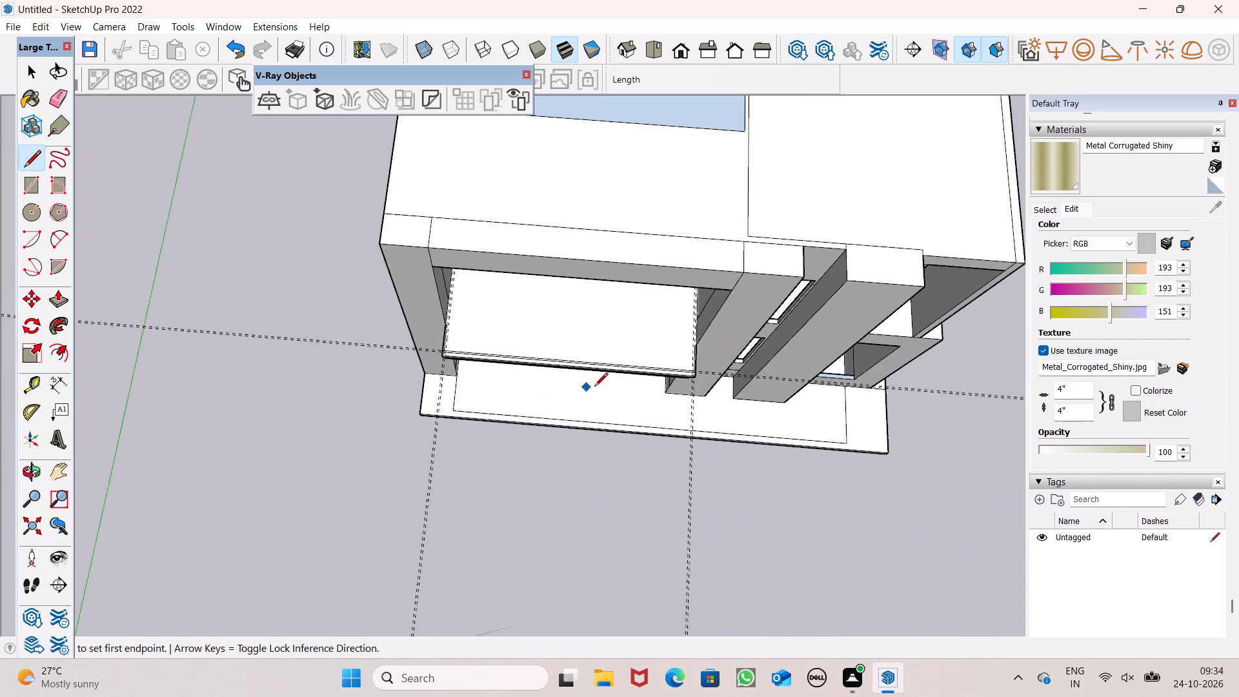
scroll(594, 387, down, 3)
click(66, 96)
scroll(774, 169, down, 4)
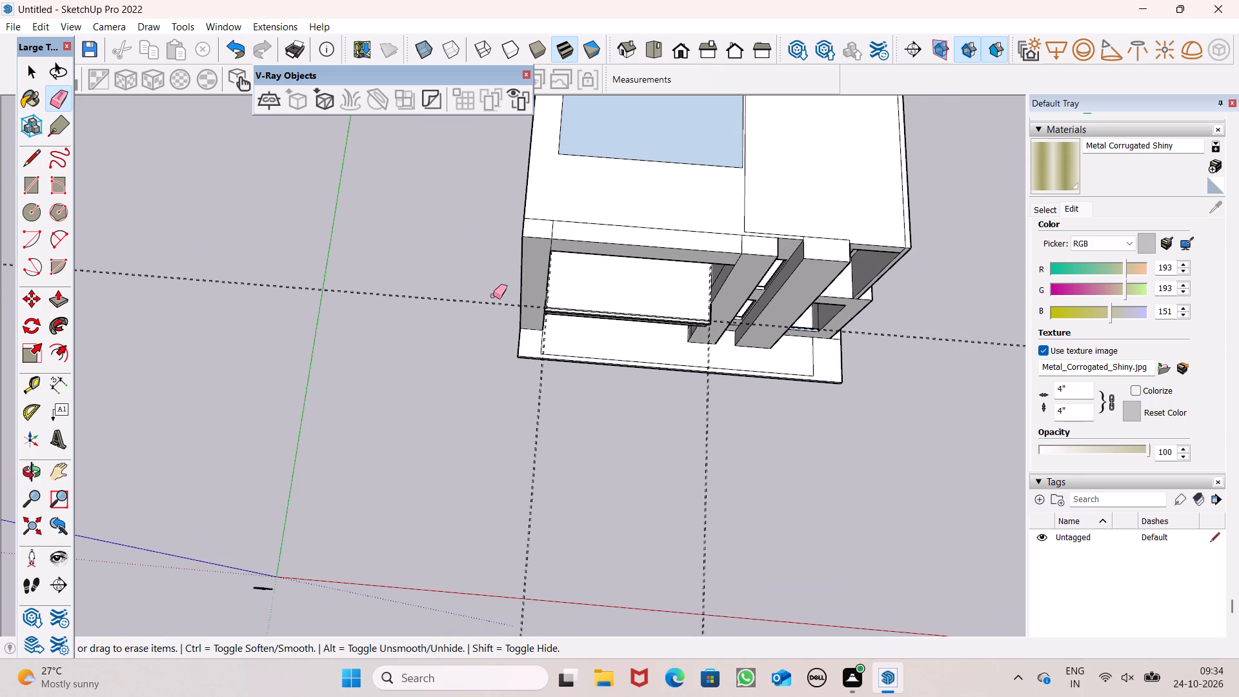
drag(498, 291, 490, 333)
drag(542, 407, 530, 419)
drag(729, 444, 702, 456)
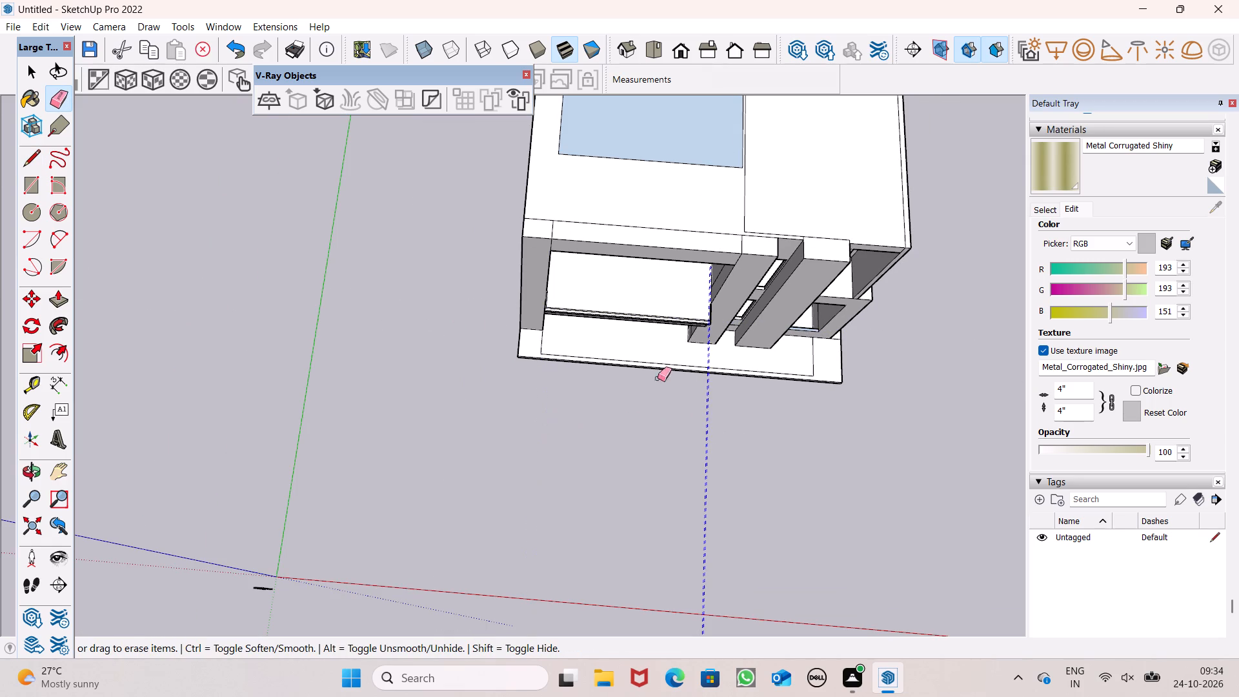
Erase the short dividing lines at the balcony's right and left front corners, joining the front and side strips into one face.
middle_drag(707, 337, 708, 295)
scroll(707, 320, up, 14)
scroll(691, 356, up, 7)
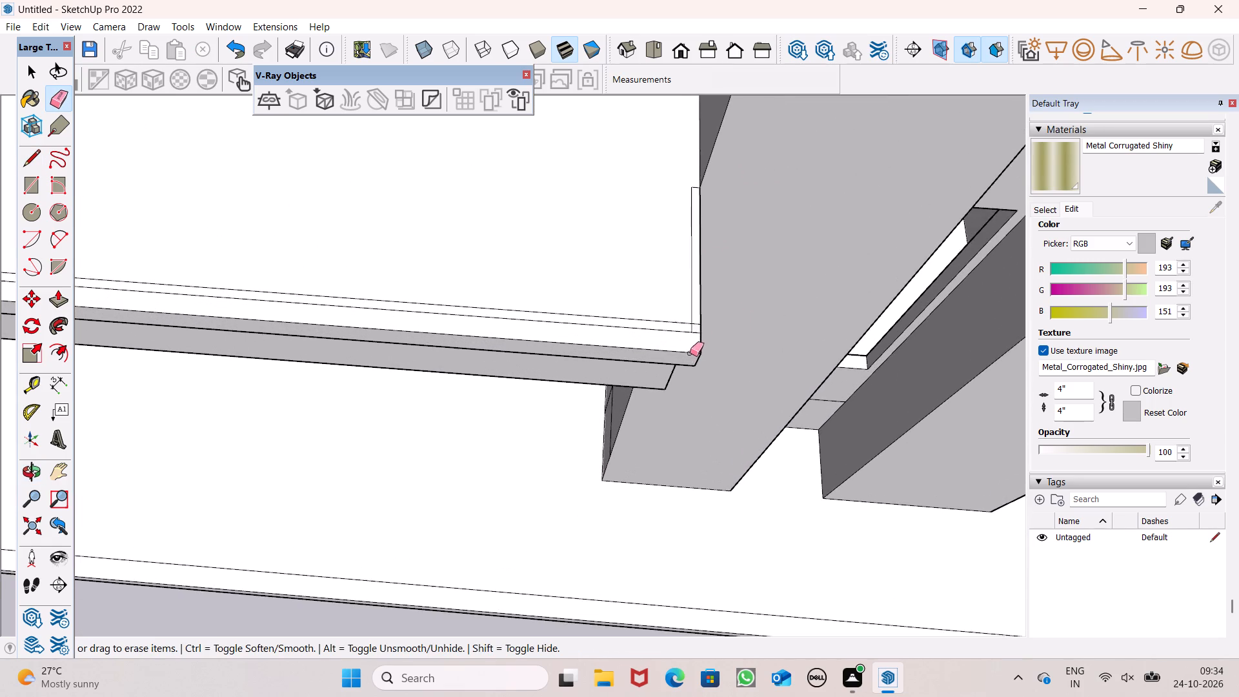
scroll(696, 326, up, 15)
drag(687, 312, 673, 338)
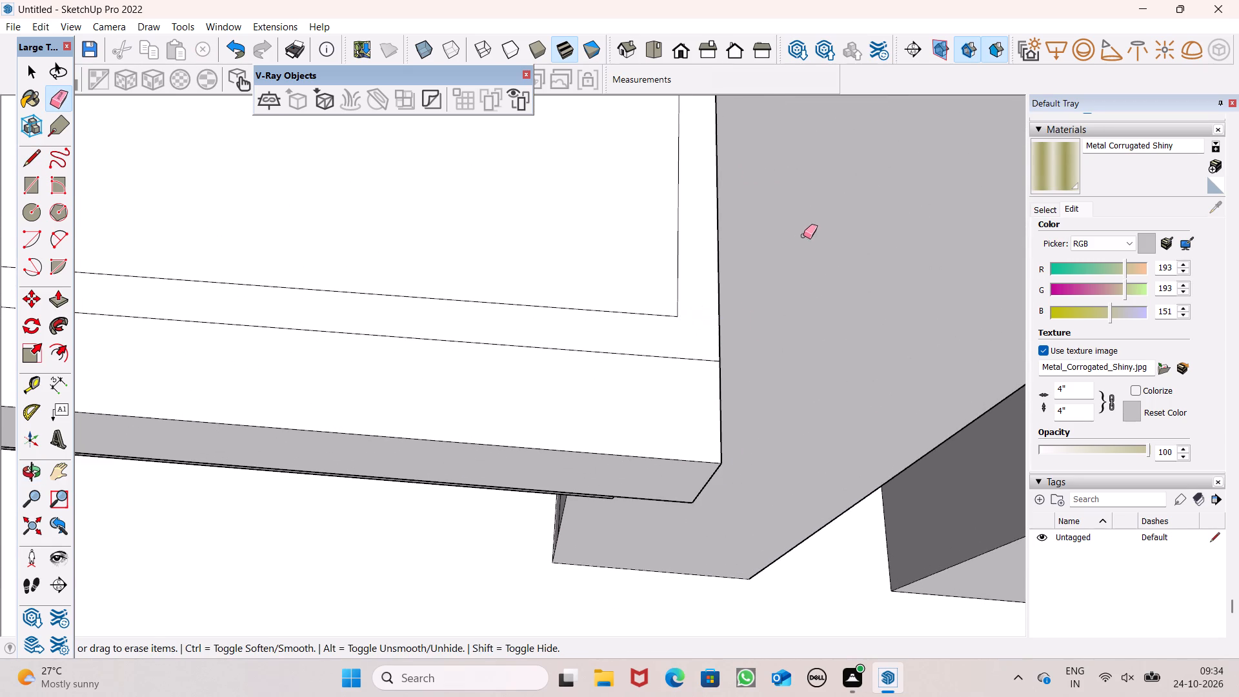
scroll(805, 236, down, 20)
scroll(805, 236, down, 7)
scroll(323, 241, up, 8)
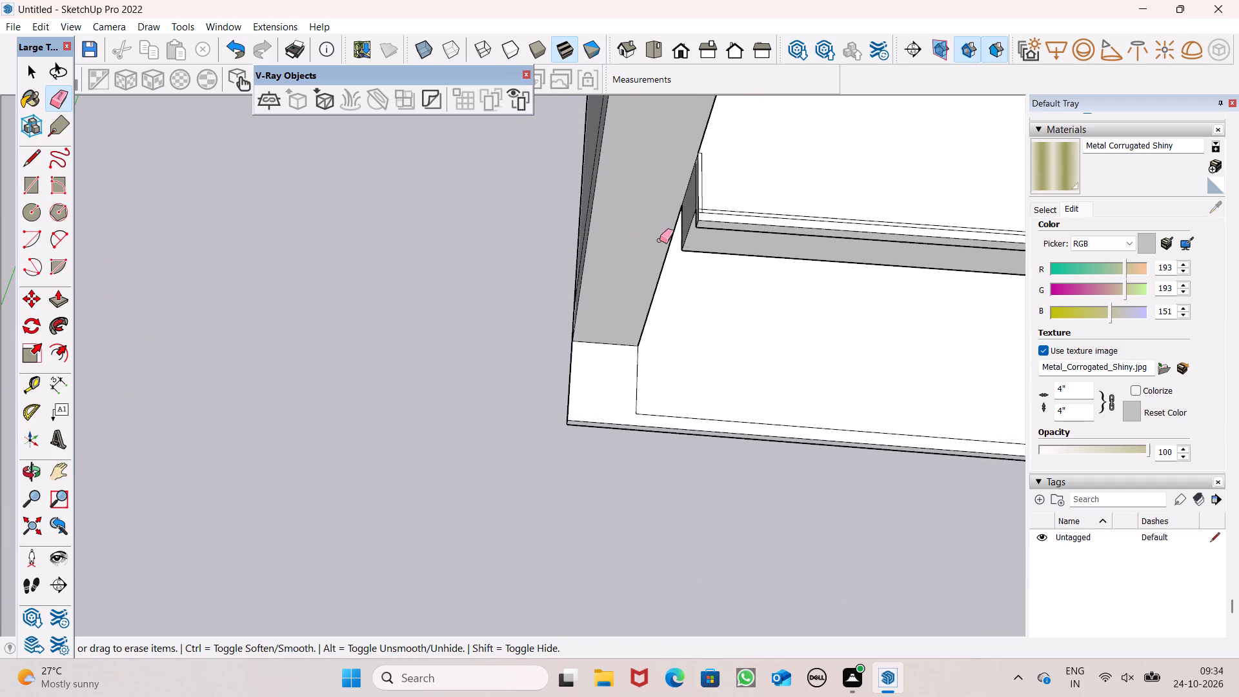
scroll(663, 207, up, 7)
scroll(769, 216, up, 7)
drag(756, 212, 758, 220)
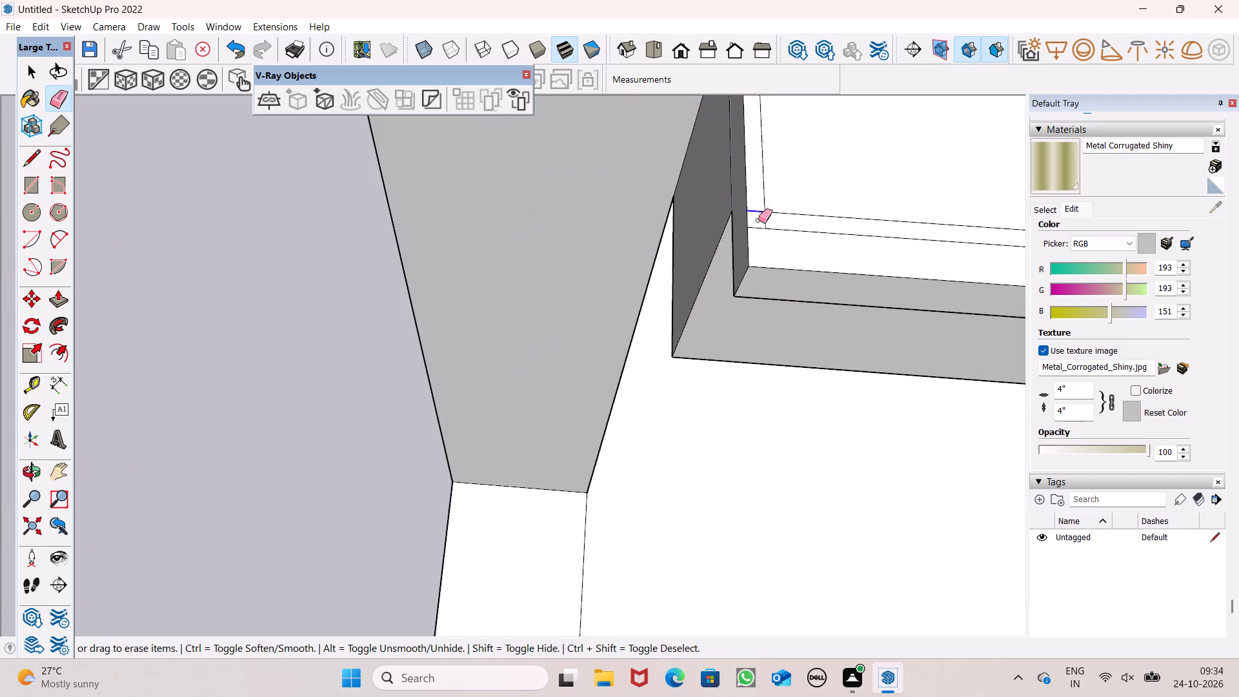
drag(758, 220, 771, 221)
Examine the joined strip outline along the balcony's front and side edges, including its left corner.
scroll(632, 243, down, 14)
scroll(444, 244, down, 5)
middle_drag(567, 241, 711, 236)
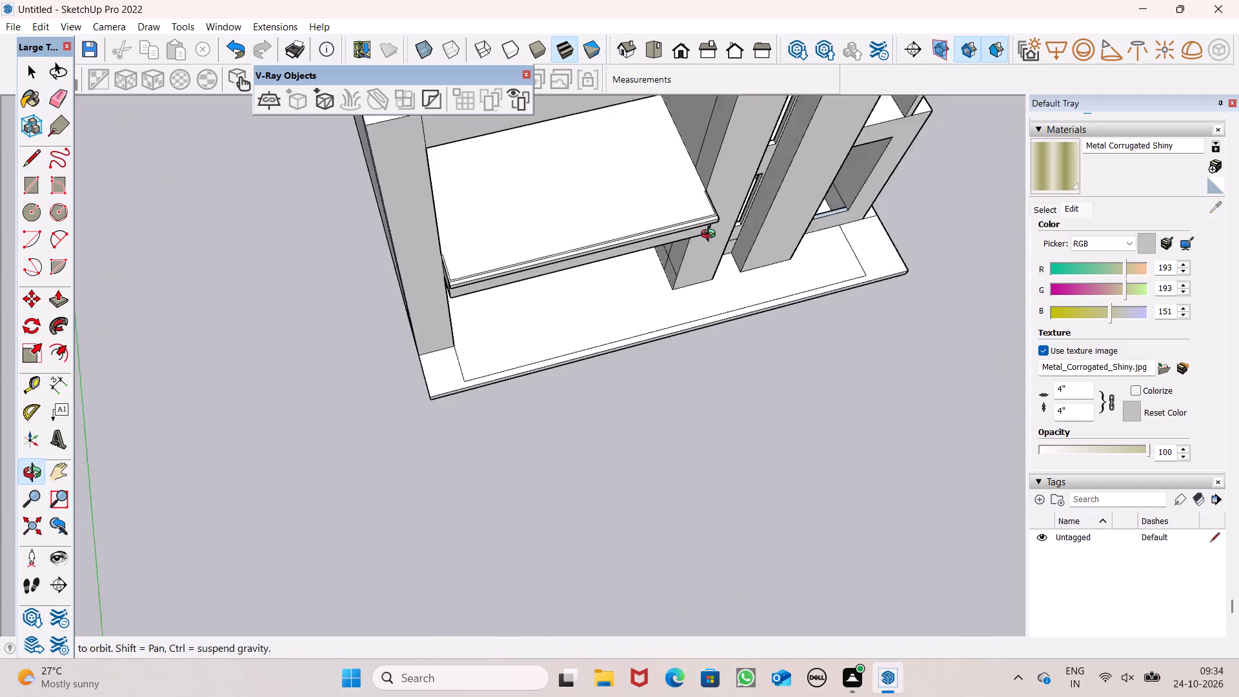
middle_drag(711, 236, 734, 229)
scroll(621, 286, down, 6)
scroll(291, 253, up, 5)
scroll(342, 248, down, 4)
middle_drag(596, 318, 407, 239)
scroll(425, 273, up, 1)
scroll(781, 274, up, 6)
scroll(732, 296, down, 5)
scroll(418, 323, up, 7)
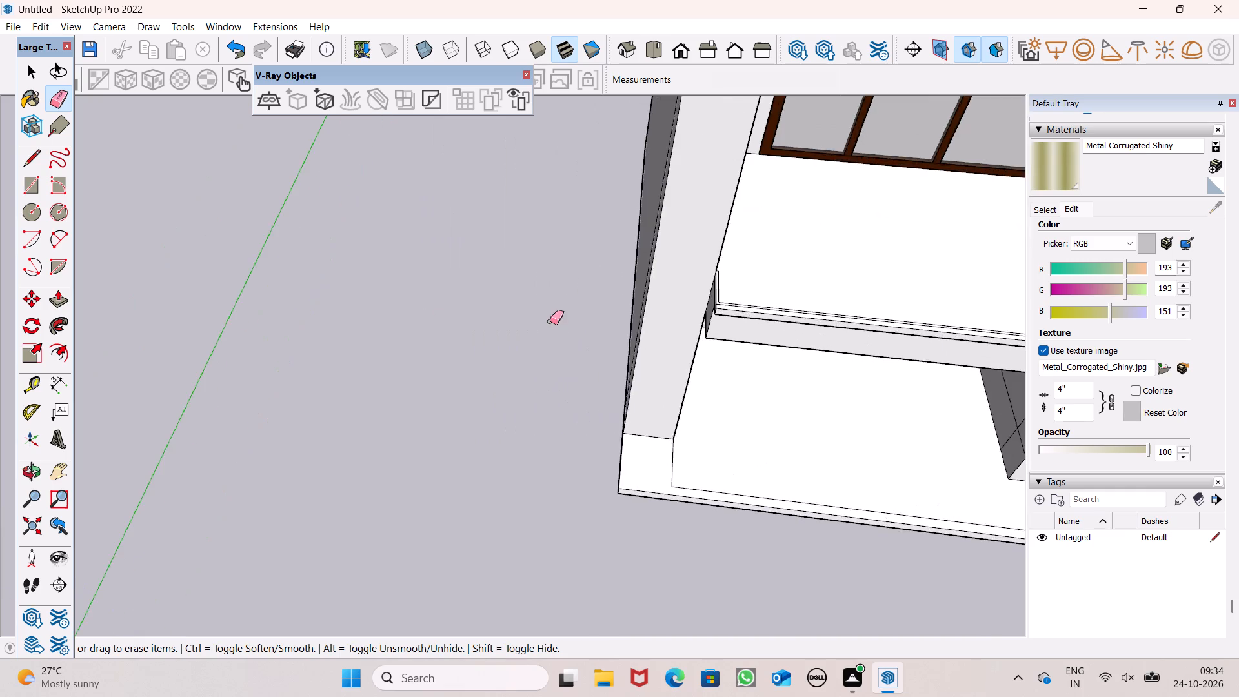
scroll(458, 314, down, 5)
scroll(644, 328, up, 6)
scroll(581, 253, up, 8)
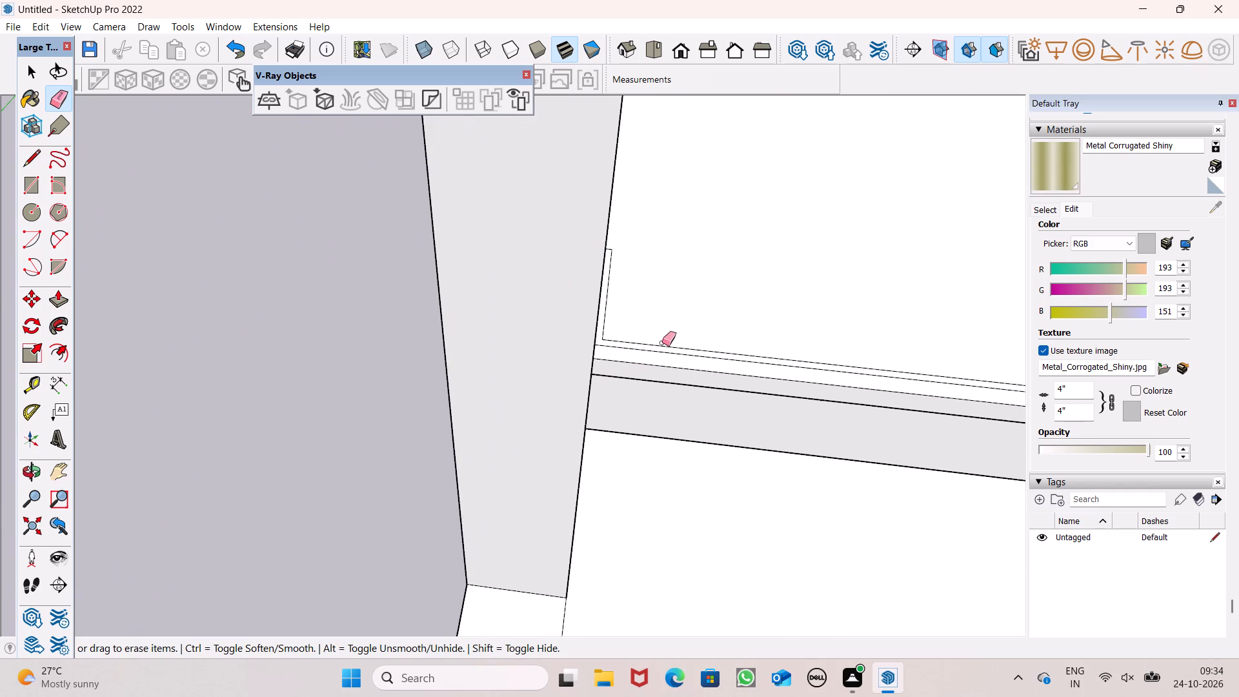
scroll(563, 346, down, 6)
scroll(688, 312, up, 5)
scroll(637, 334, down, 4)
scroll(477, 324, up, 2)
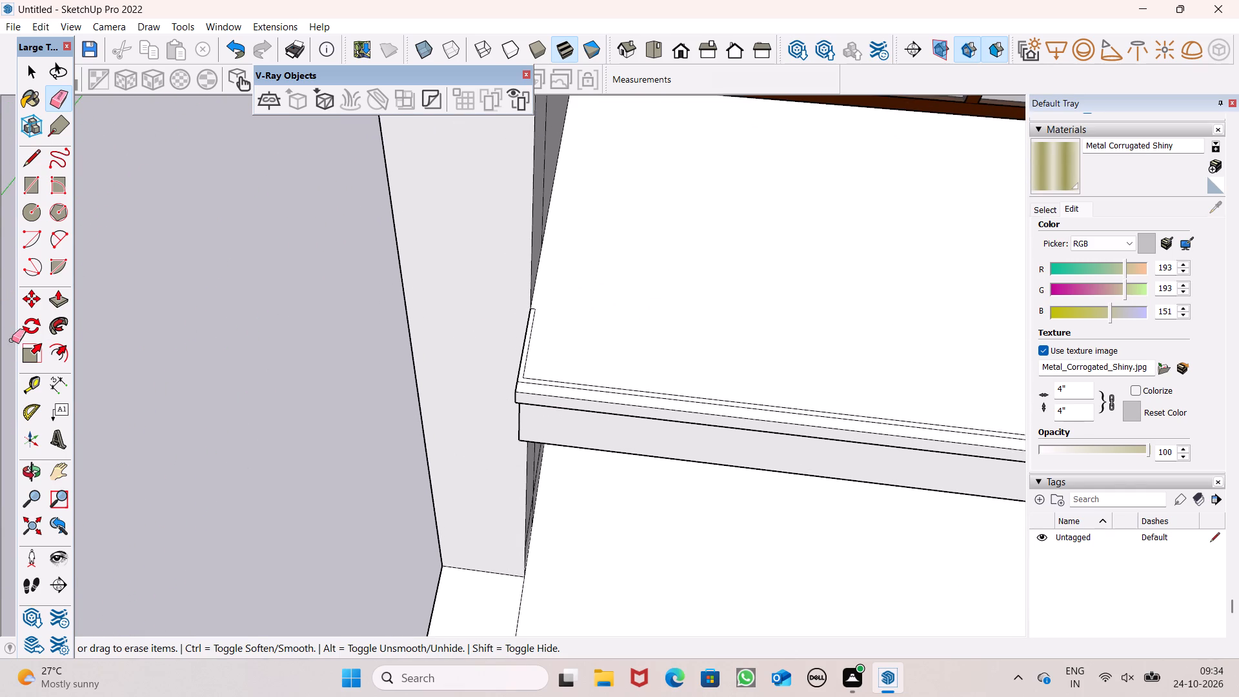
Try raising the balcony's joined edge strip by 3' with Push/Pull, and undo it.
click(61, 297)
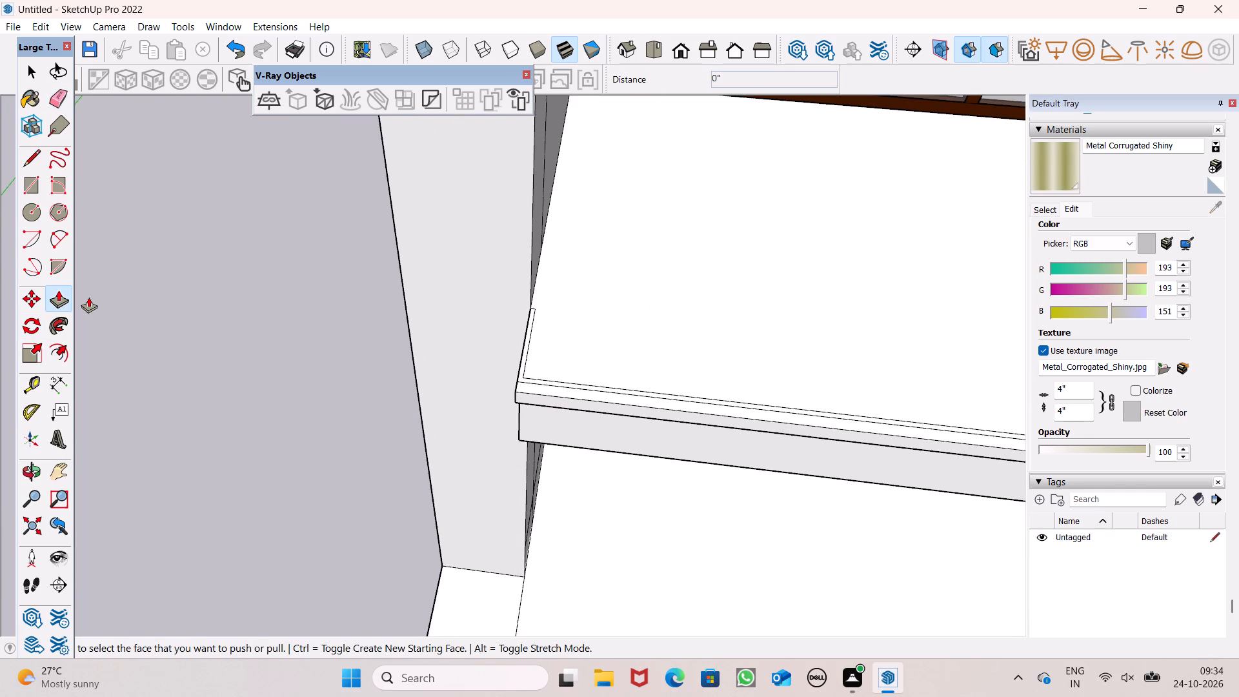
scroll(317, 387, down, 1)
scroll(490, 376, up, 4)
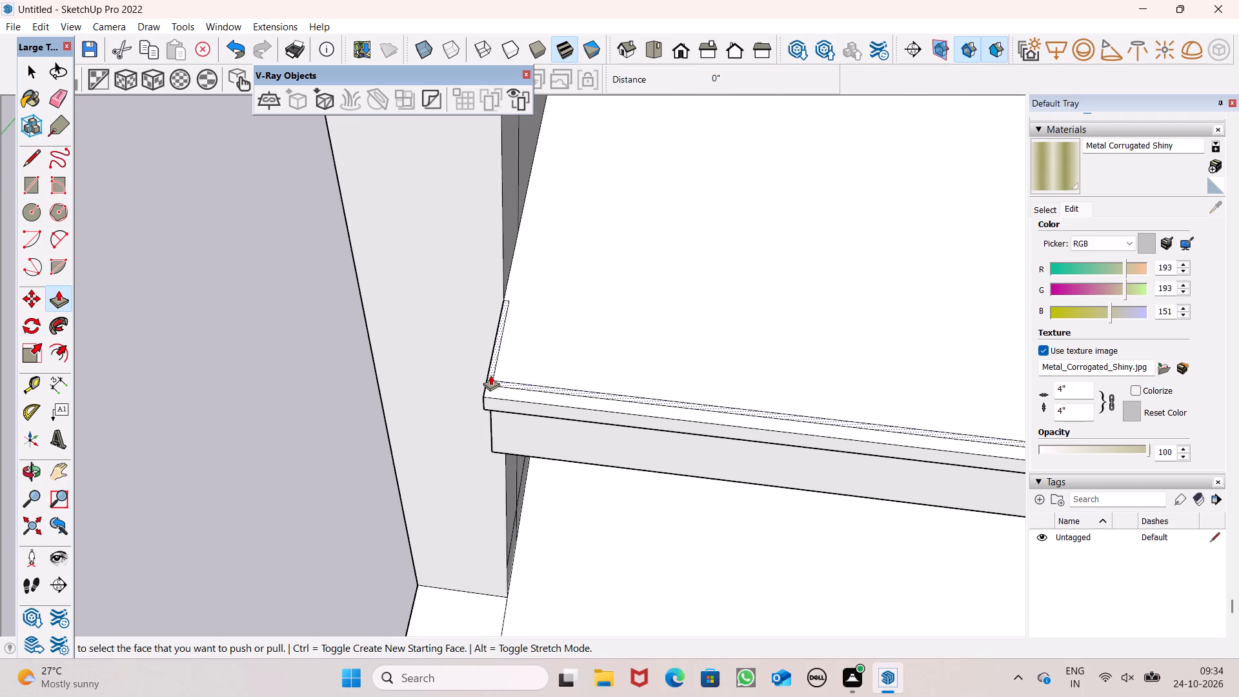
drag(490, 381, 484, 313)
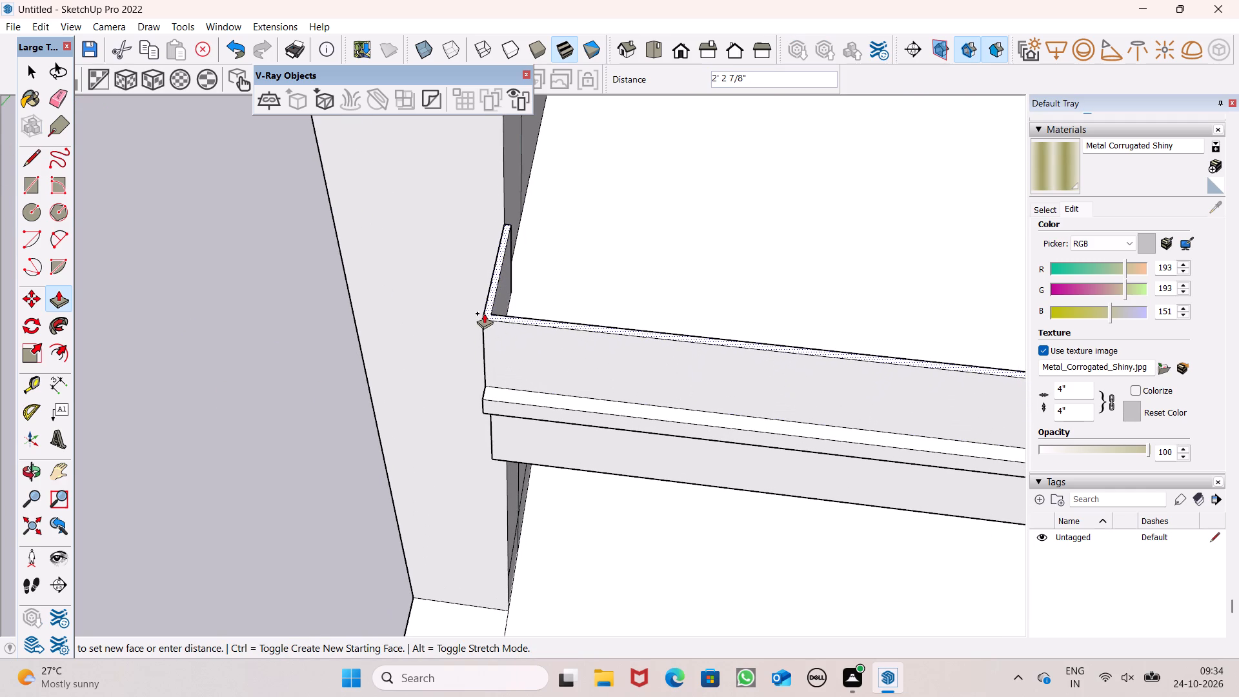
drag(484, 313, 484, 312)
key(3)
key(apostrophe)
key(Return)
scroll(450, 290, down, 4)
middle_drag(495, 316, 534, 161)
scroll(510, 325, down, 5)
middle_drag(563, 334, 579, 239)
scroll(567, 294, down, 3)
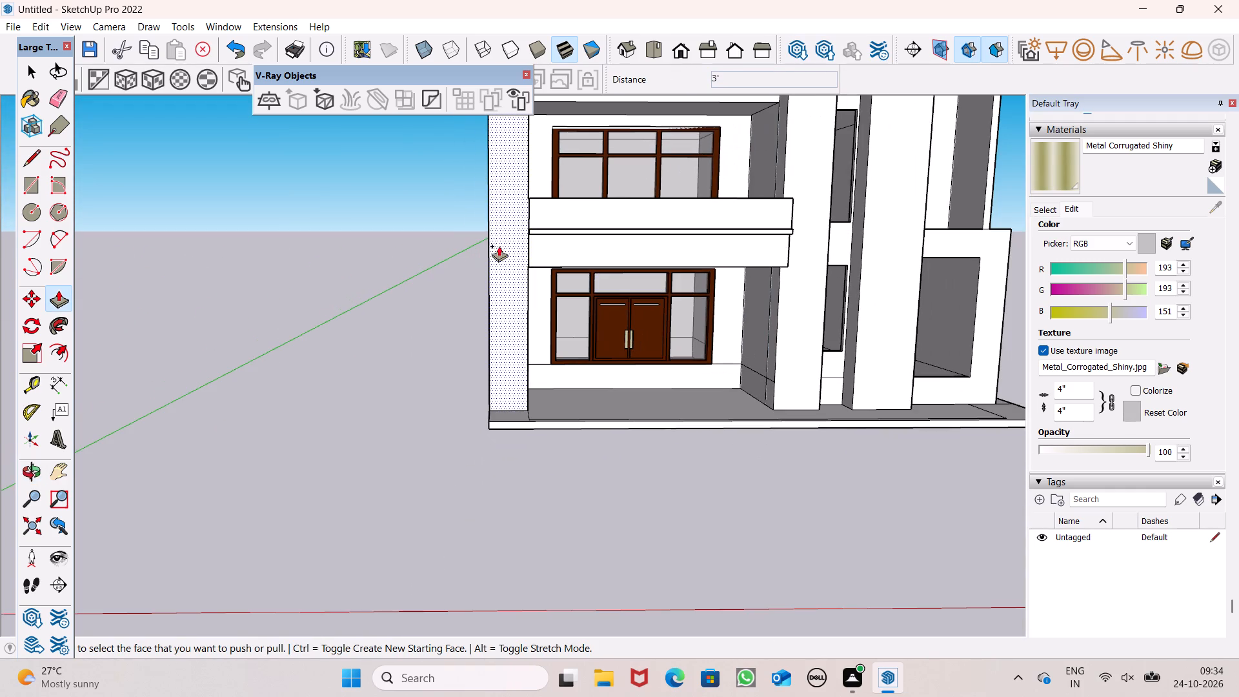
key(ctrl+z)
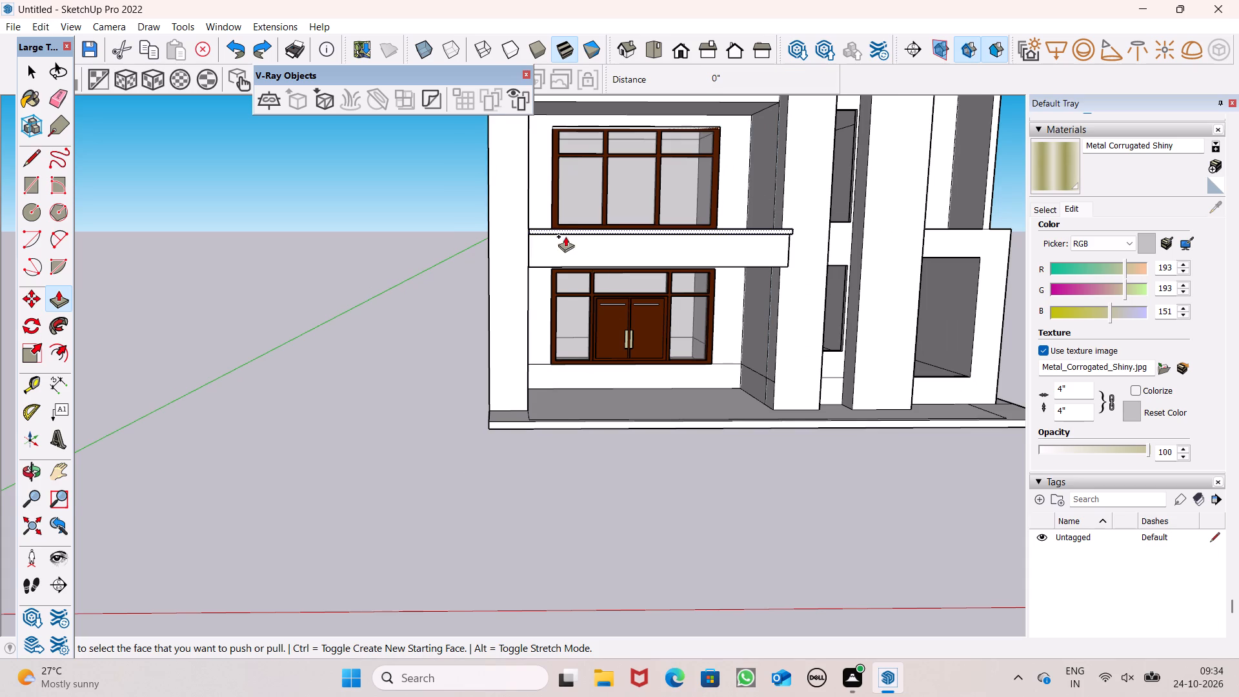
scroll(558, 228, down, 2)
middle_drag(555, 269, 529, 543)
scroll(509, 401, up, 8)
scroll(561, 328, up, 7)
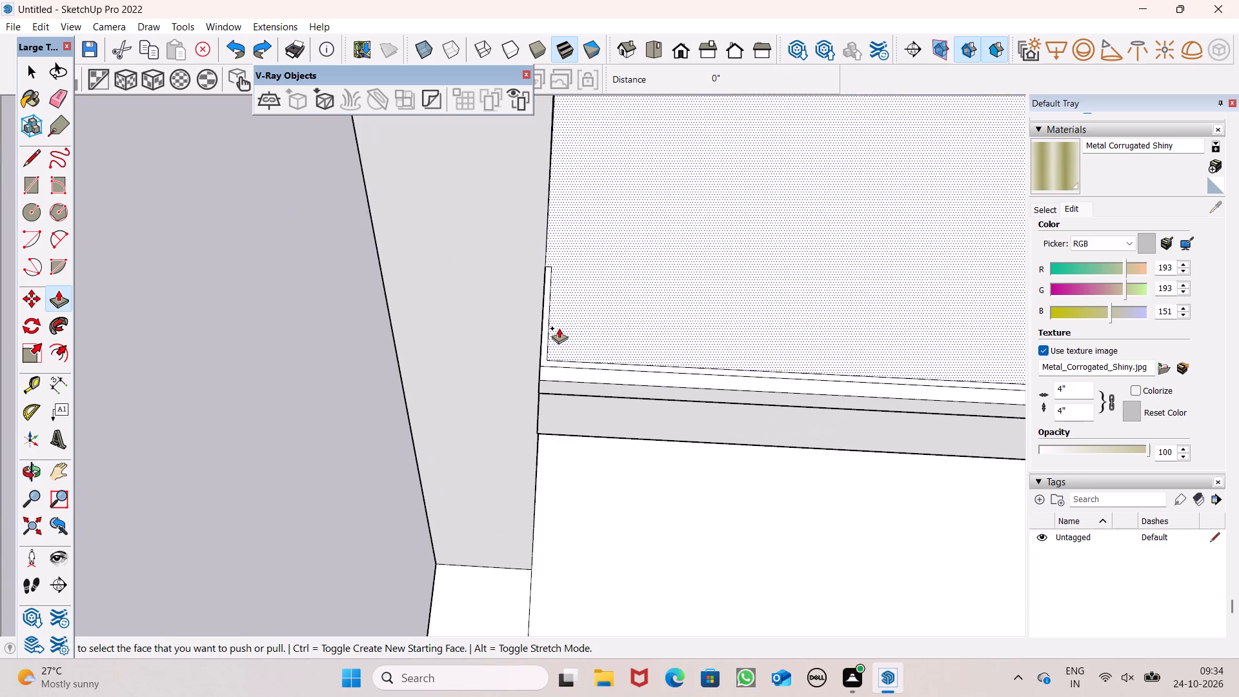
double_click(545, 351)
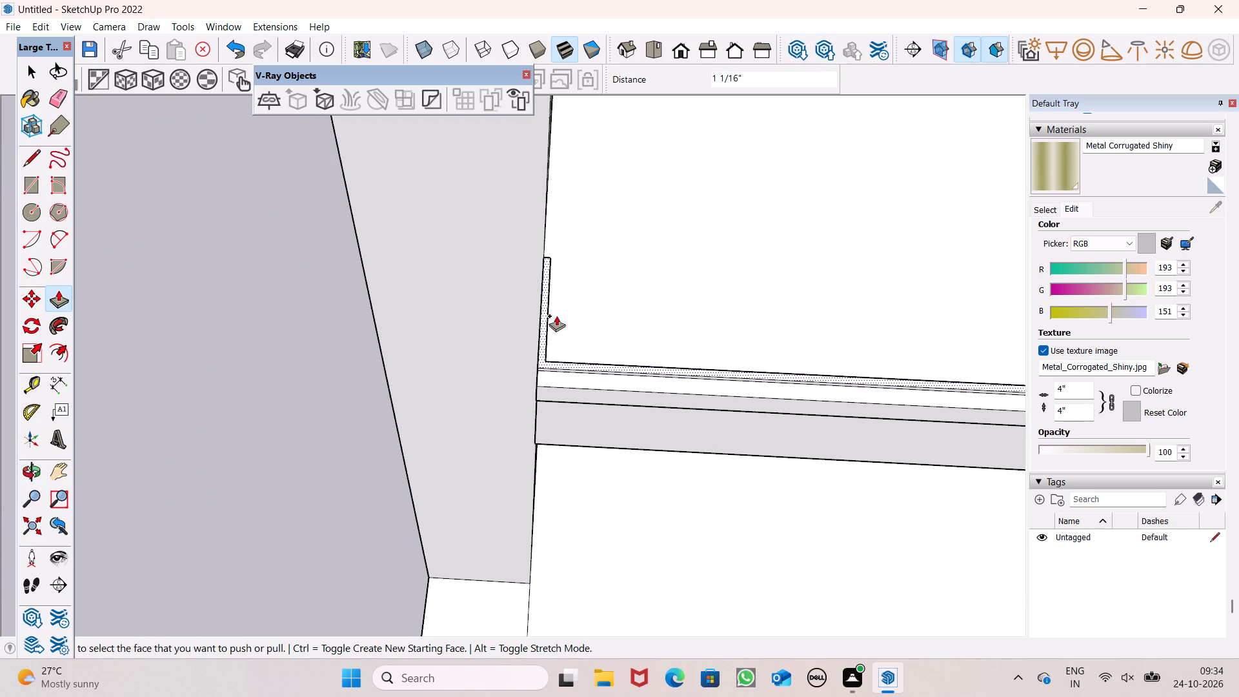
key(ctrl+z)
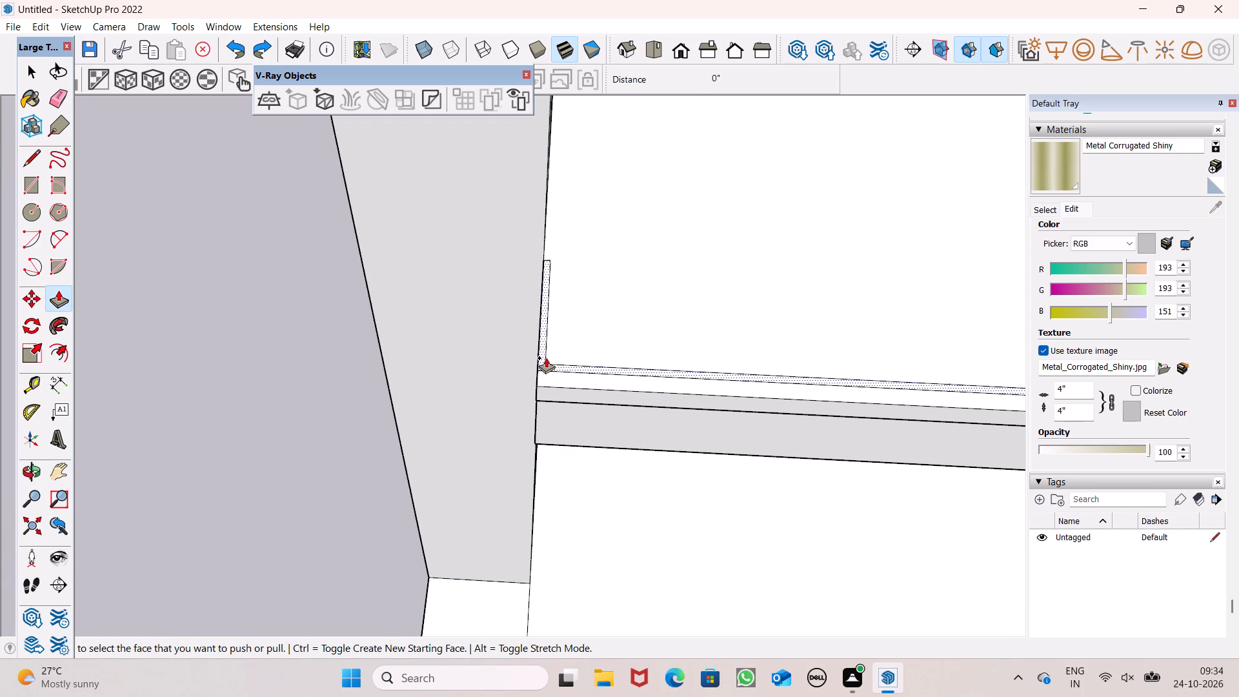
Push/Pull the balcony's joined edge strip up 4' to form the parapet.
scroll(479, 316, down, 7)
scroll(388, 329, down, 3)
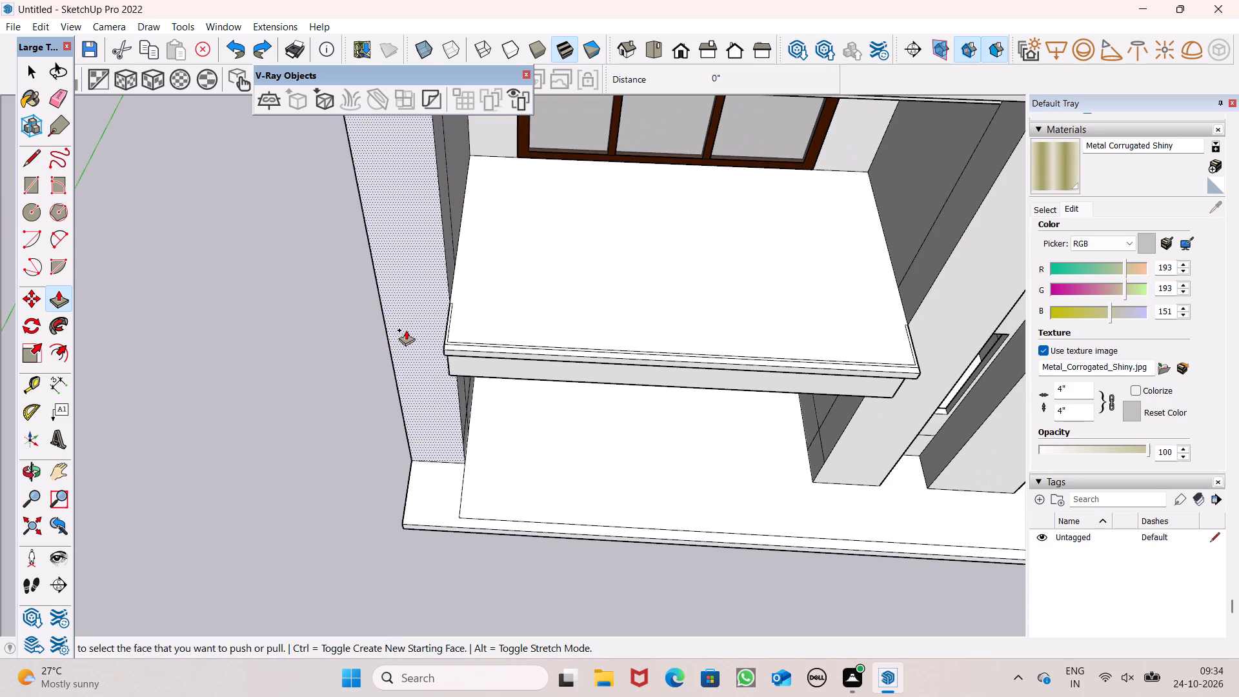
scroll(425, 323, up, 7)
scroll(650, 328, down, 5)
scroll(436, 308, up, 6)
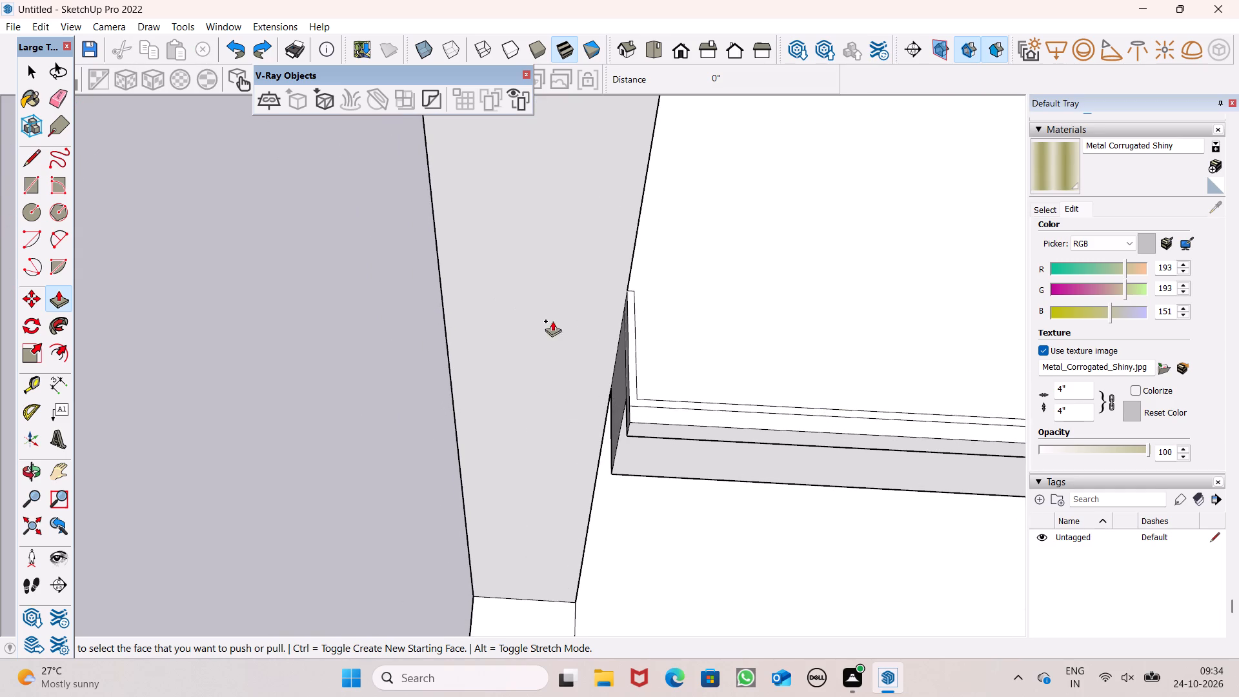
scroll(469, 379, down, 3)
scroll(541, 390, up, 4)
scroll(417, 386, down, 5)
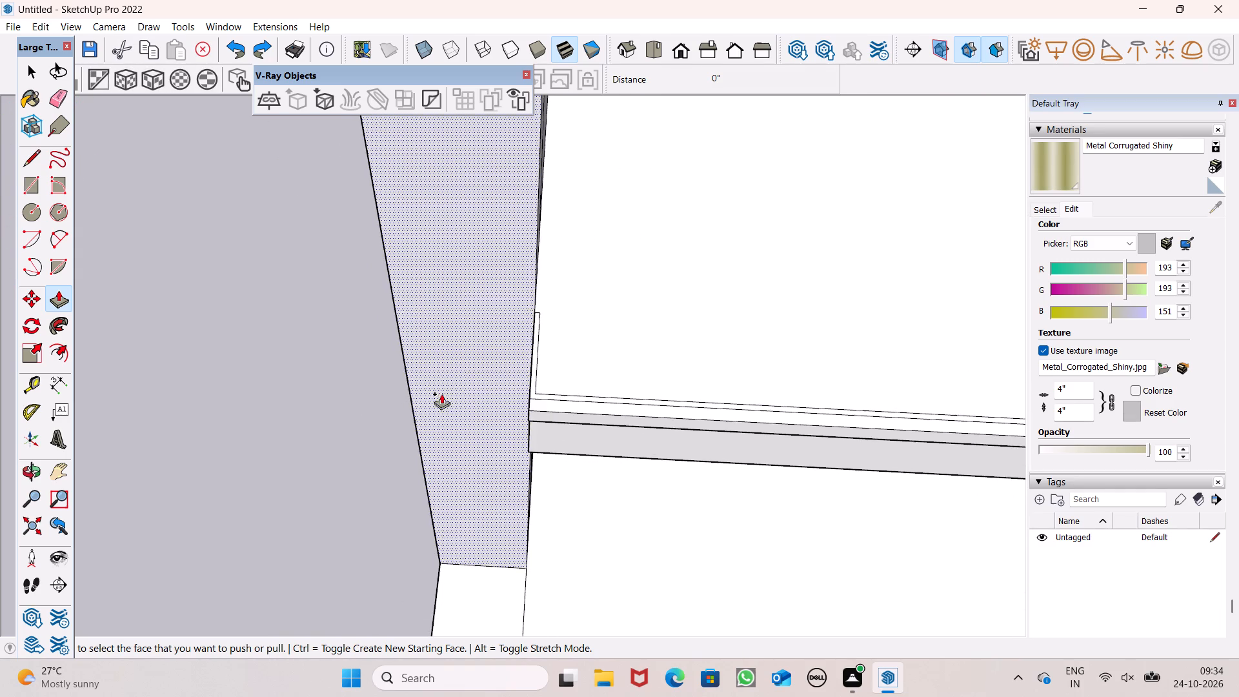
scroll(523, 358, up, 6)
drag(516, 427, 539, 356)
text(4')
key(Return)
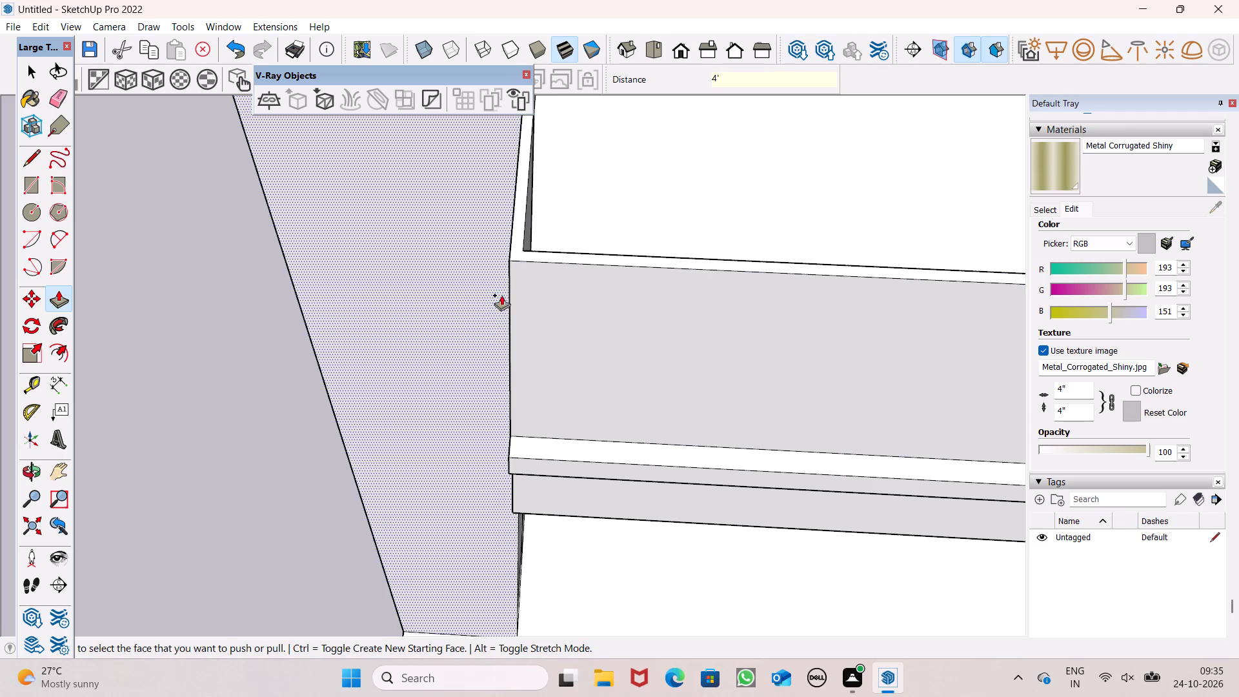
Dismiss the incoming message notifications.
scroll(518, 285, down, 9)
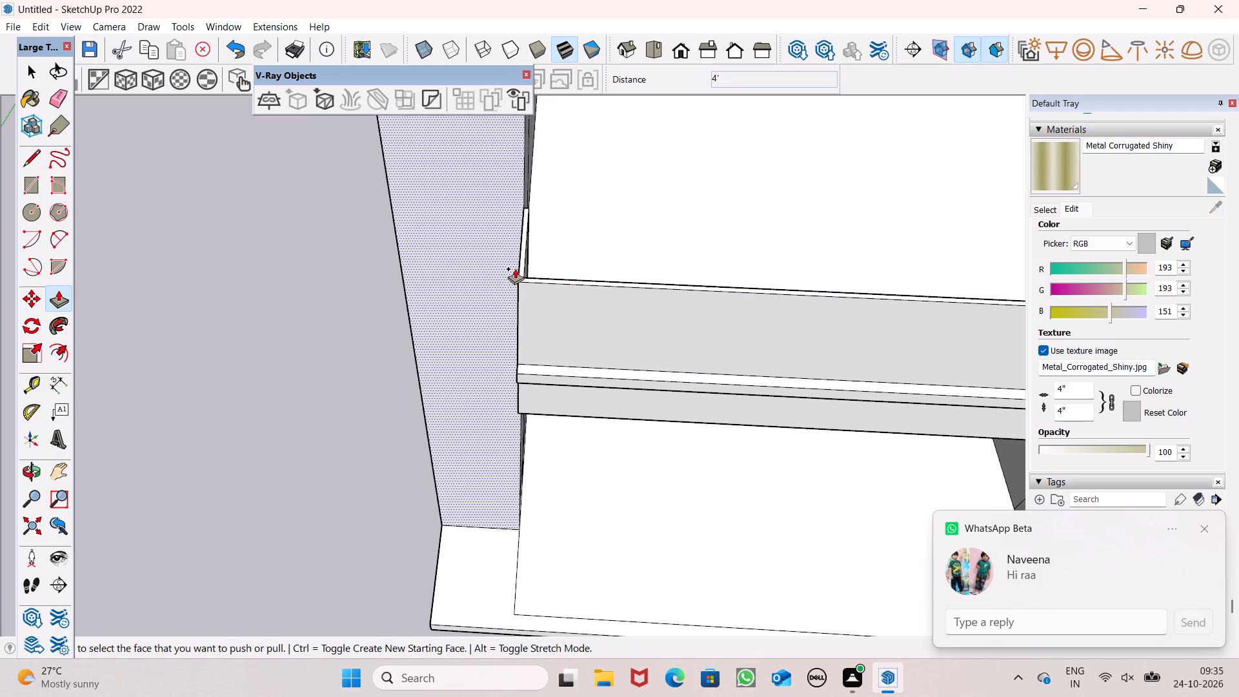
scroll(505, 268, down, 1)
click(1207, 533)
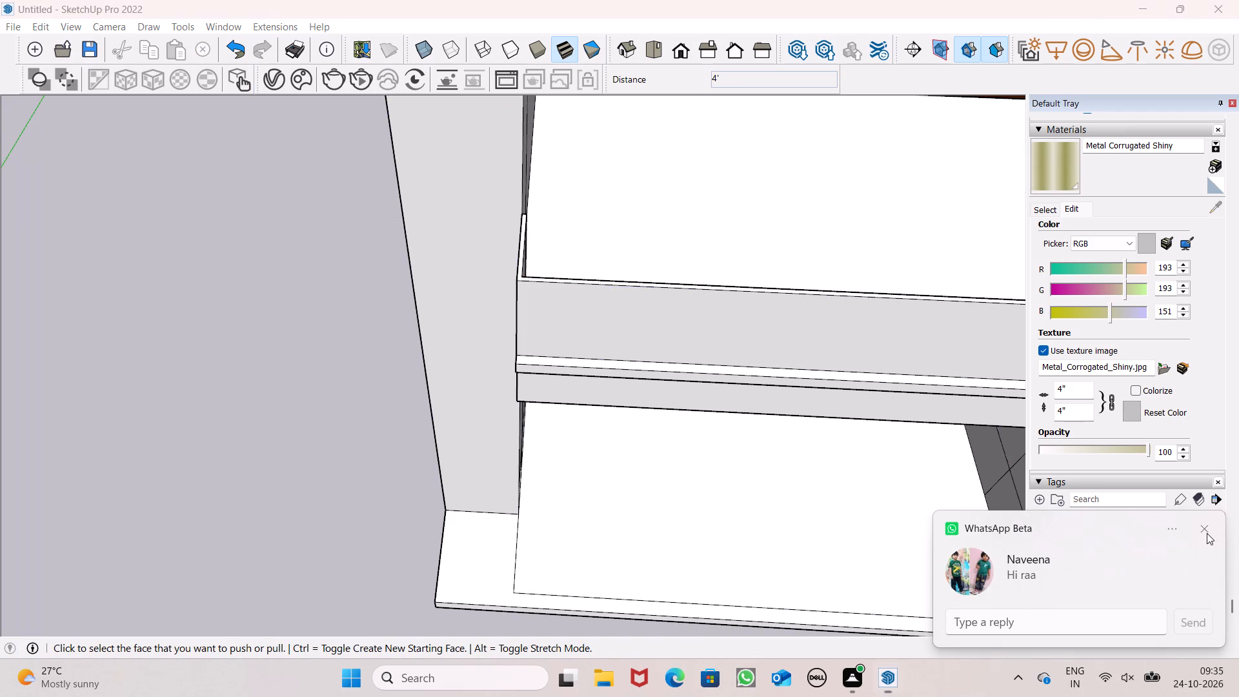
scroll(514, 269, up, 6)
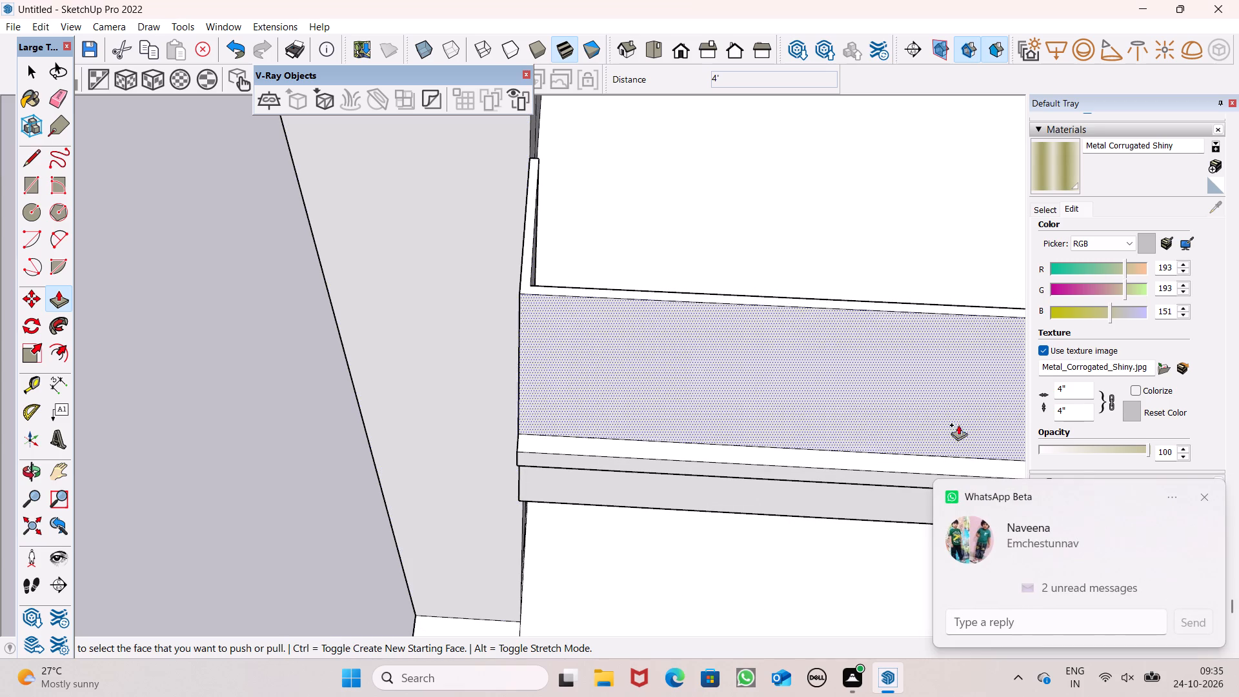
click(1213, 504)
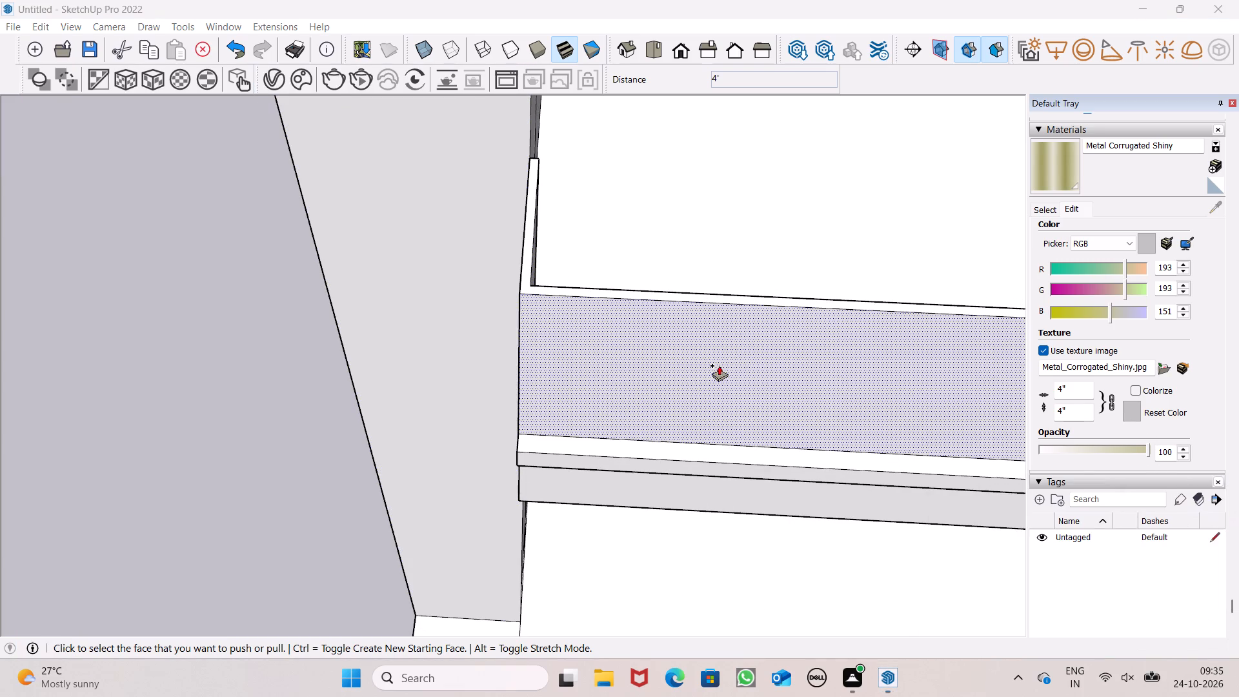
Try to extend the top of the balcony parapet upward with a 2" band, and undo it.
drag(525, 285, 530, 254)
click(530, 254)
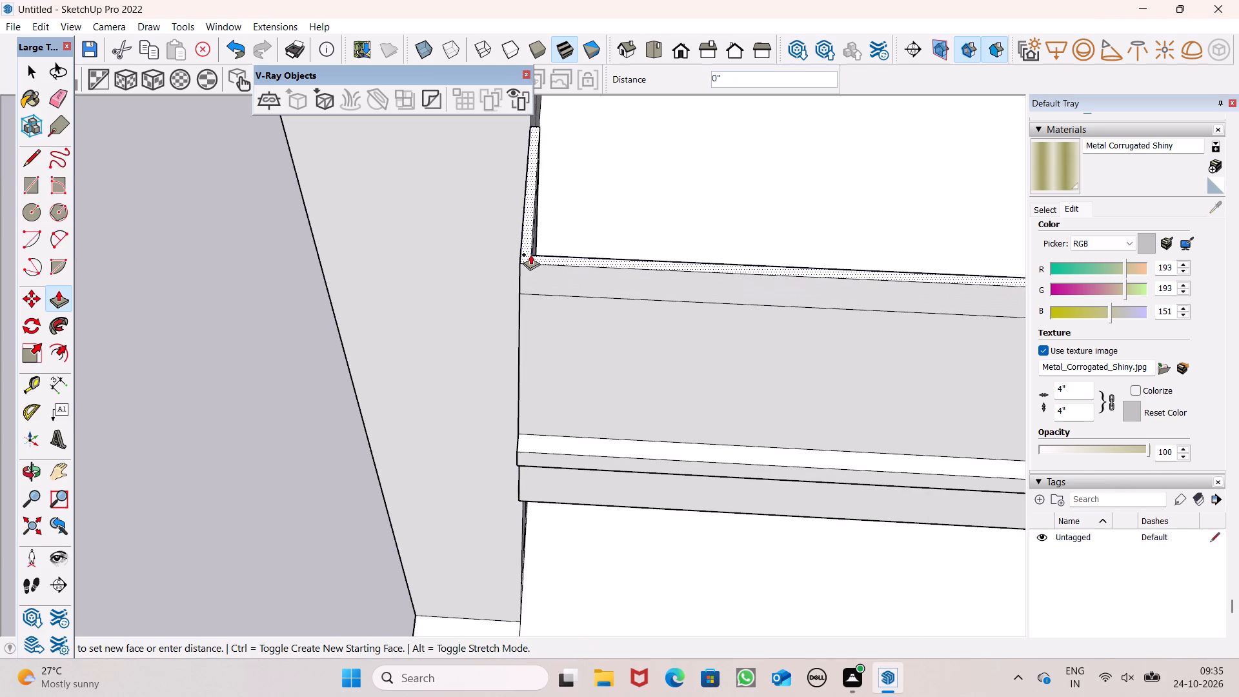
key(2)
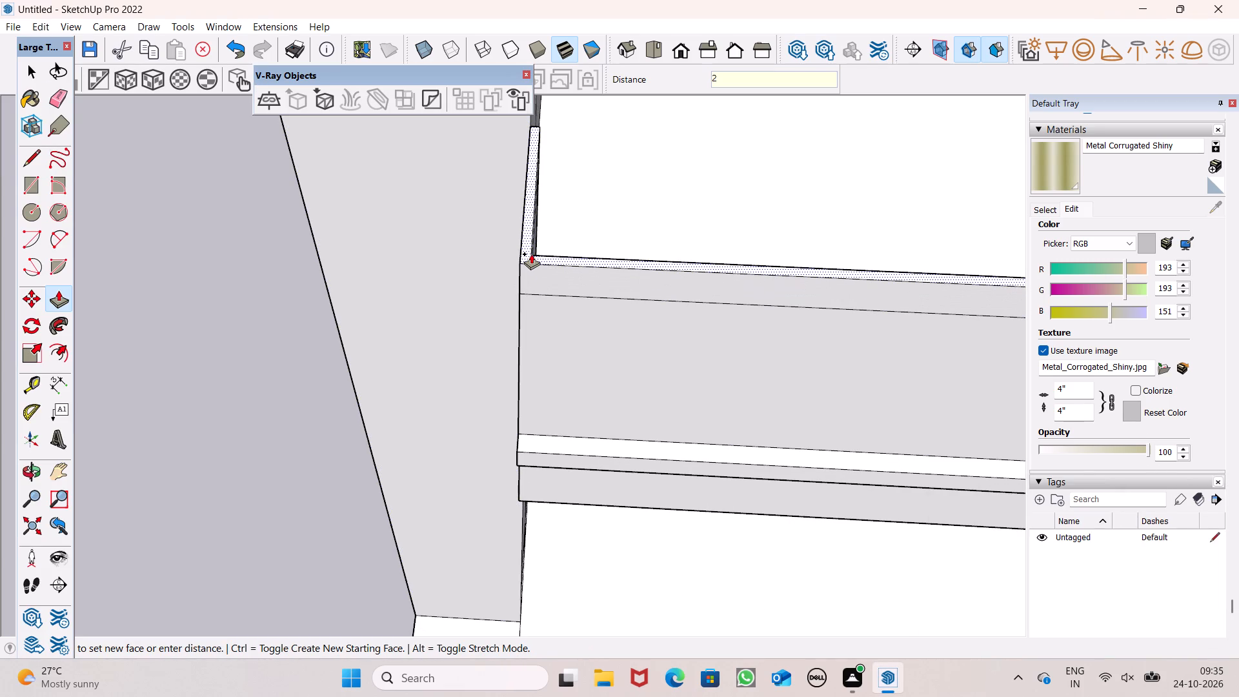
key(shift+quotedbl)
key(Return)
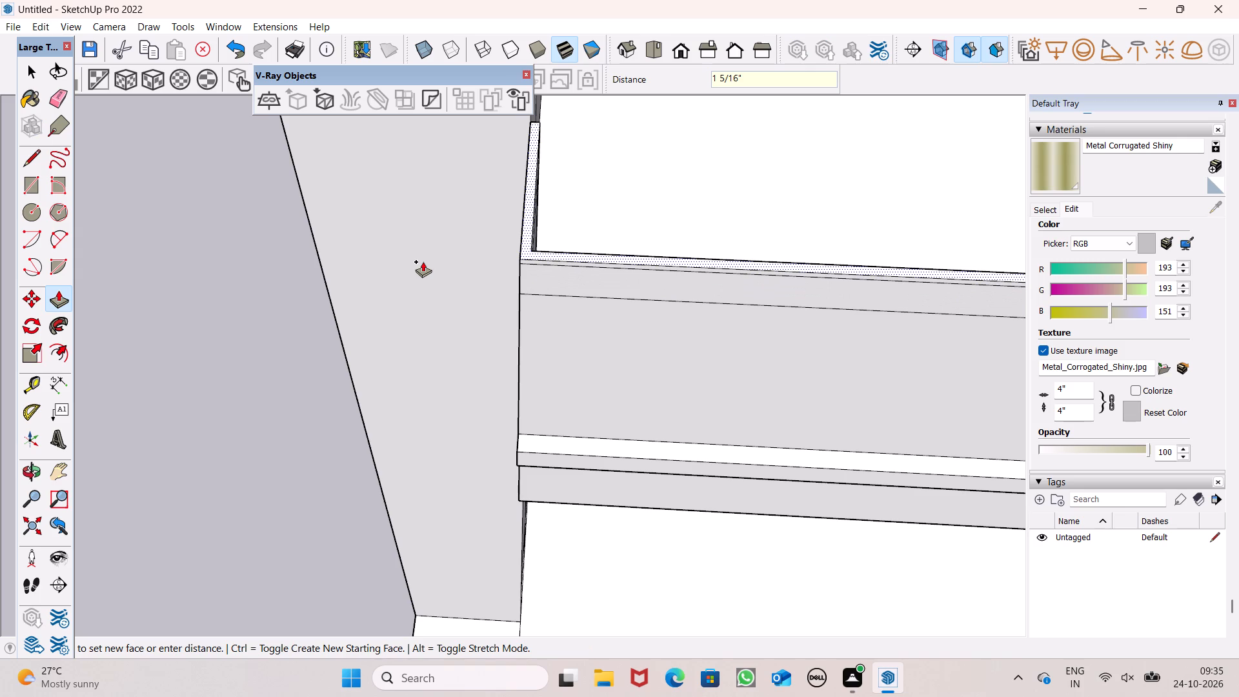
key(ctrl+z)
Pull the parapet's top face up slightly to form a thin cap band along its upper edge.
drag(521, 283, 523, 279)
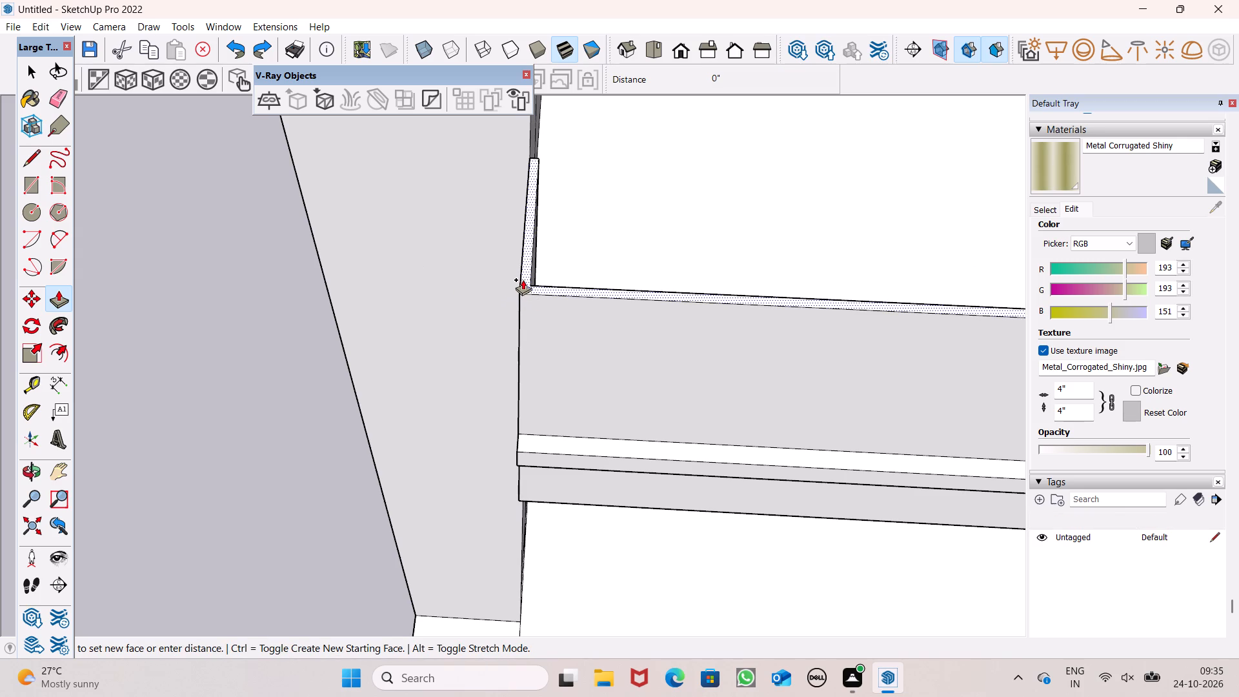
drag(523, 279, 523, 276)
click(523, 276)
key(space)
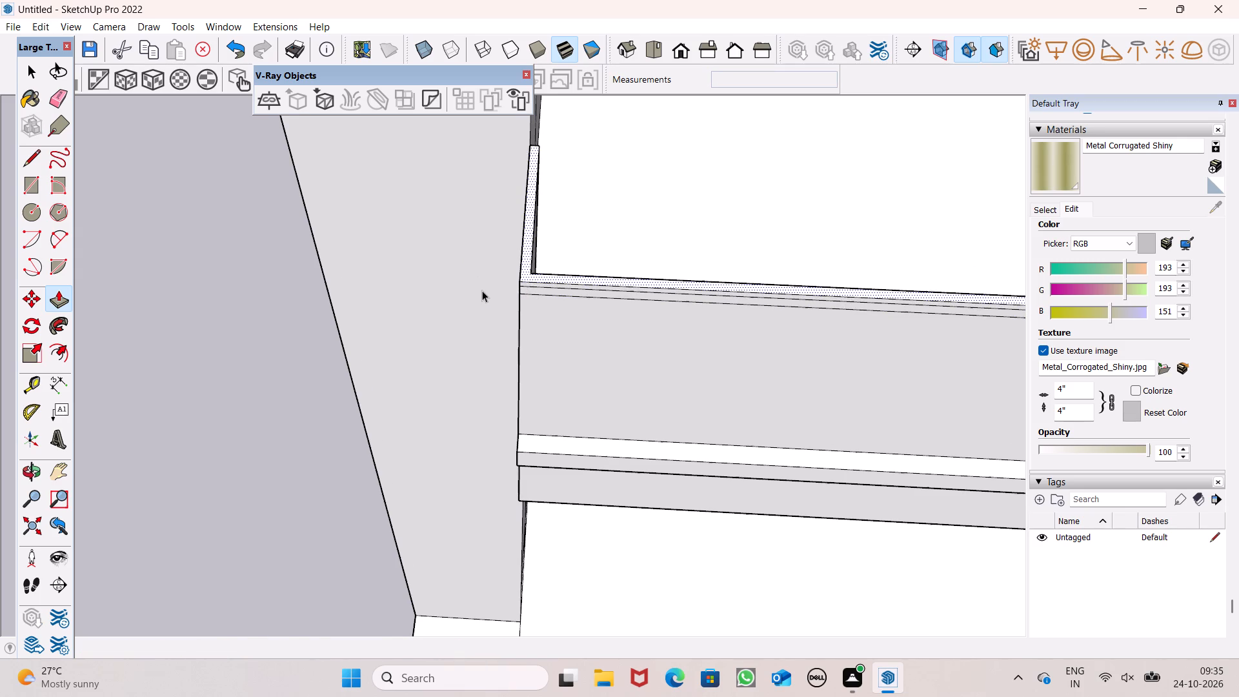
Paint the top, the long outer face and one short outer face of the parapet's cap band with Metal Seamed.
scroll(482, 290, down, 4)
middle_drag(487, 300, 634, 233)
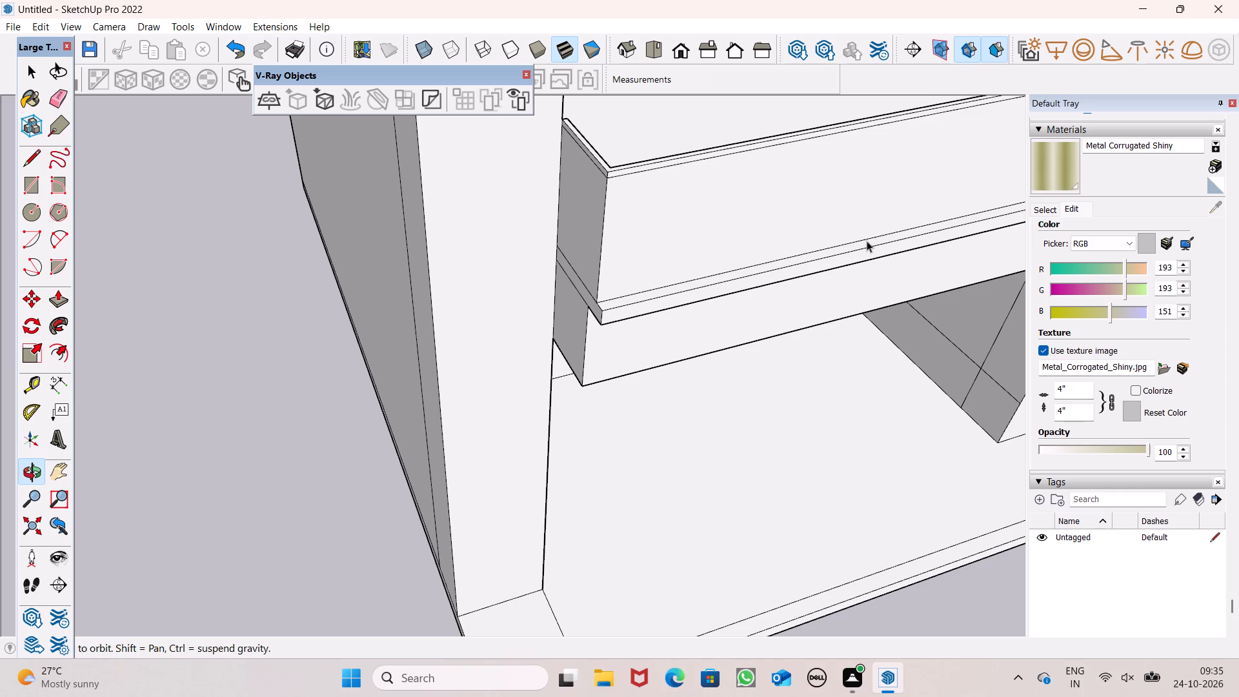
scroll(655, 253, down, 9)
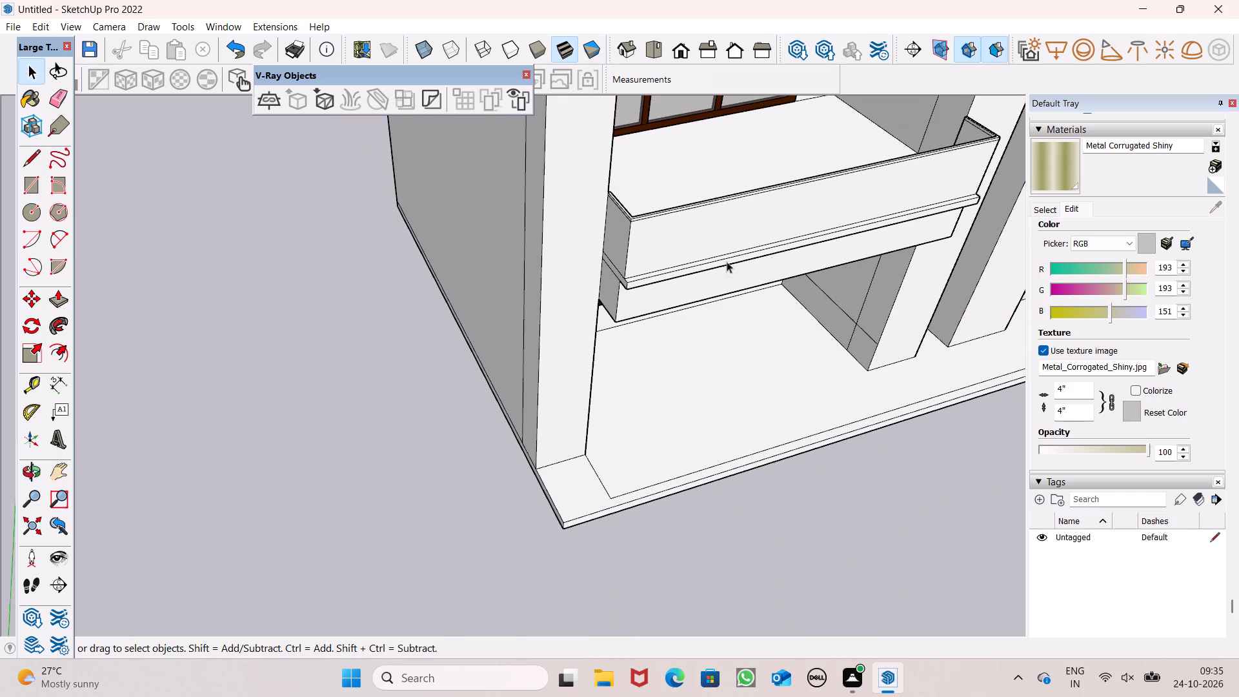
click(1048, 211)
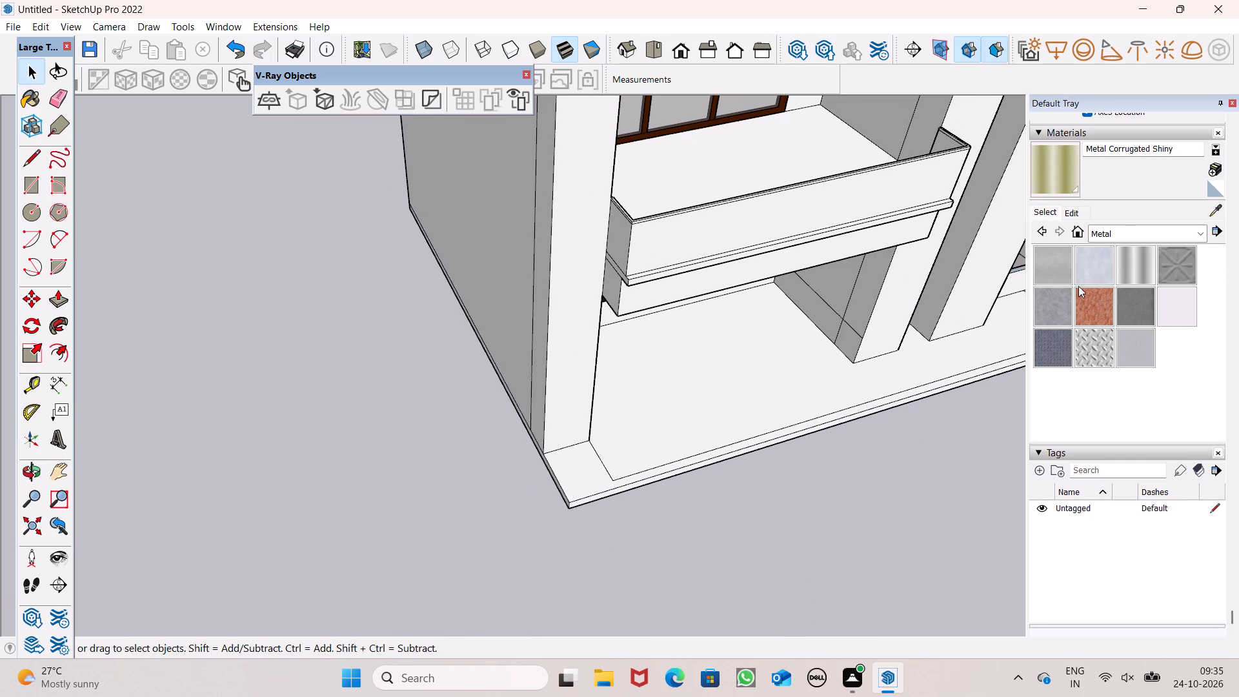
click(1144, 299)
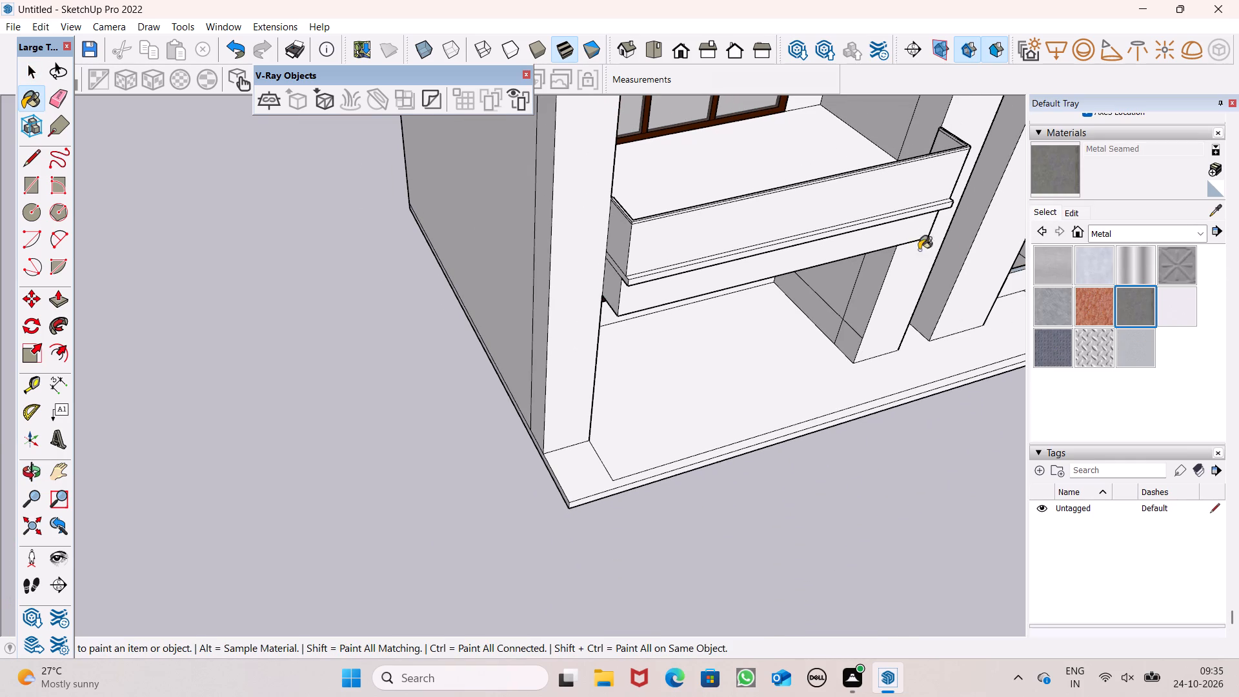
scroll(798, 278, up, 7)
scroll(763, 290, down, 7)
scroll(567, 235, up, 8)
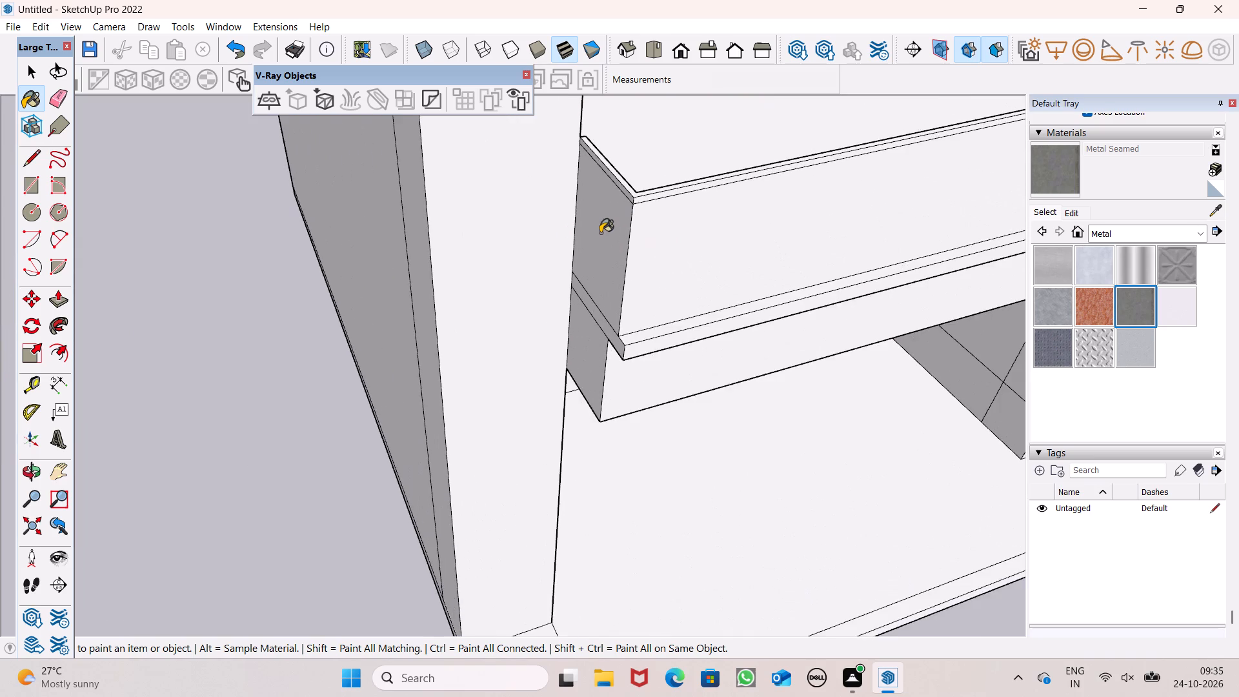
scroll(623, 217, up, 8)
scroll(639, 154, up, 6)
click(658, 156)
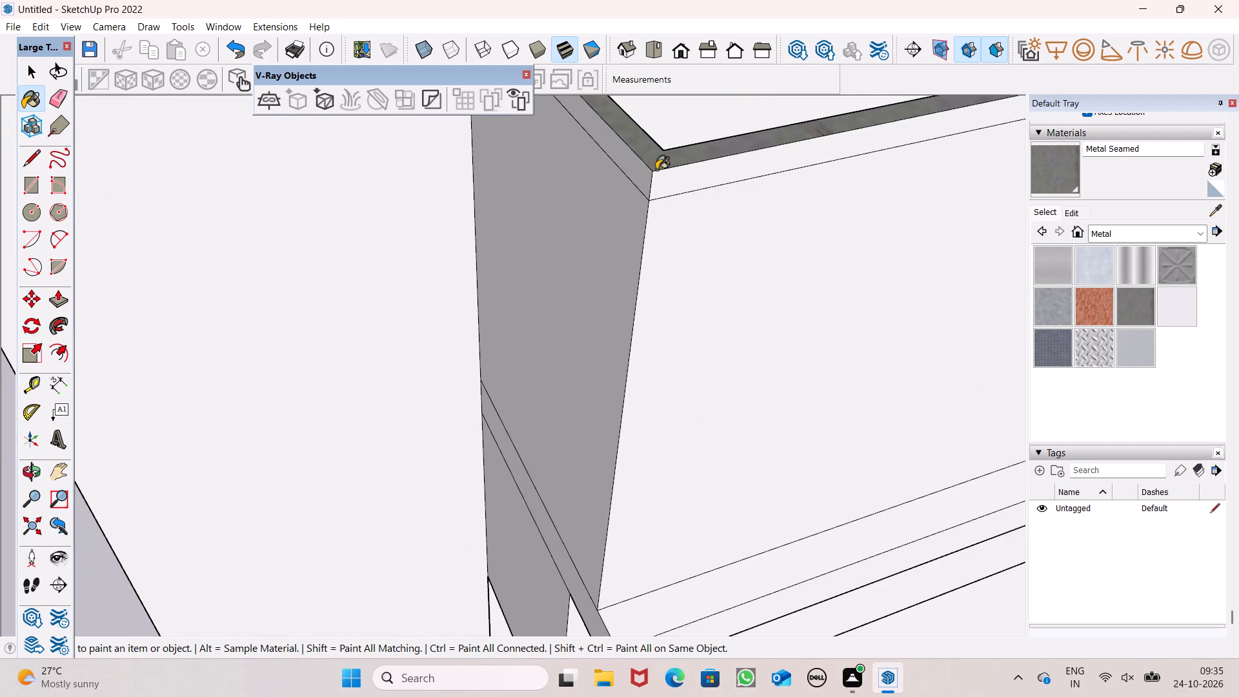
click(658, 176)
click(648, 173)
scroll(616, 177, down, 19)
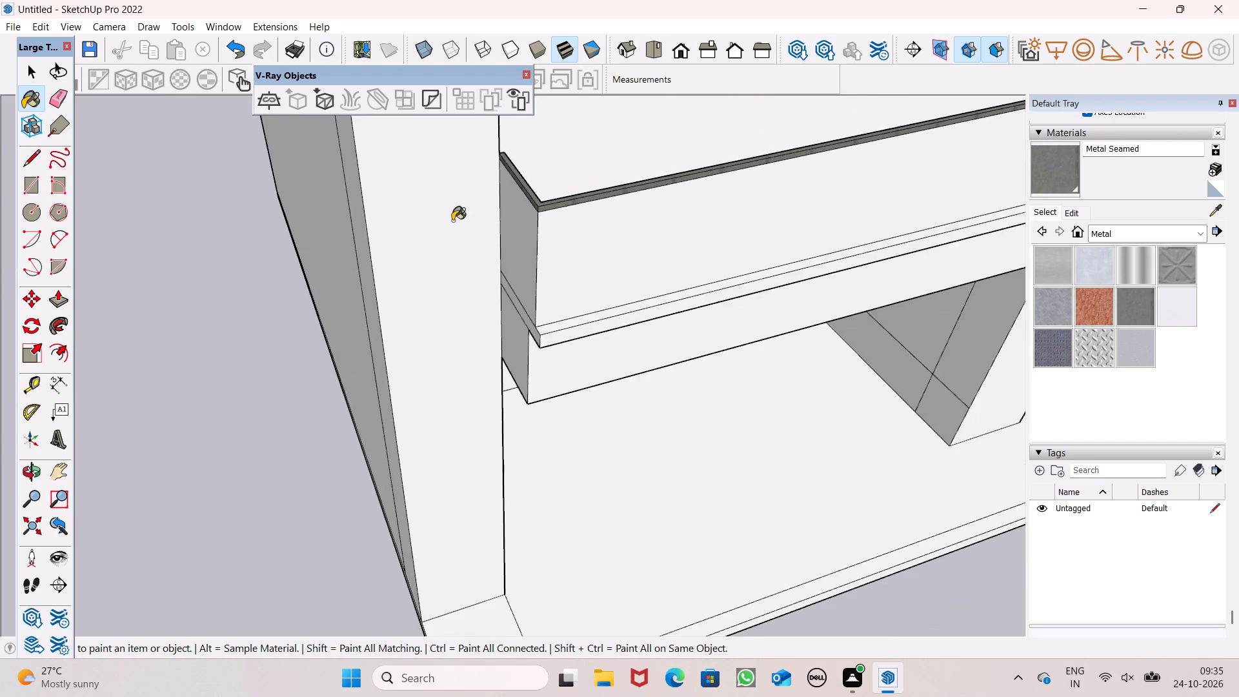
Paint the cap band's short outer face at the opposite end of the balcony with Metal Seamed.
scroll(452, 221, down, 5)
scroll(880, 138, up, 6)
scroll(735, 156, up, 2)
middle_drag(742, 161, 494, 197)
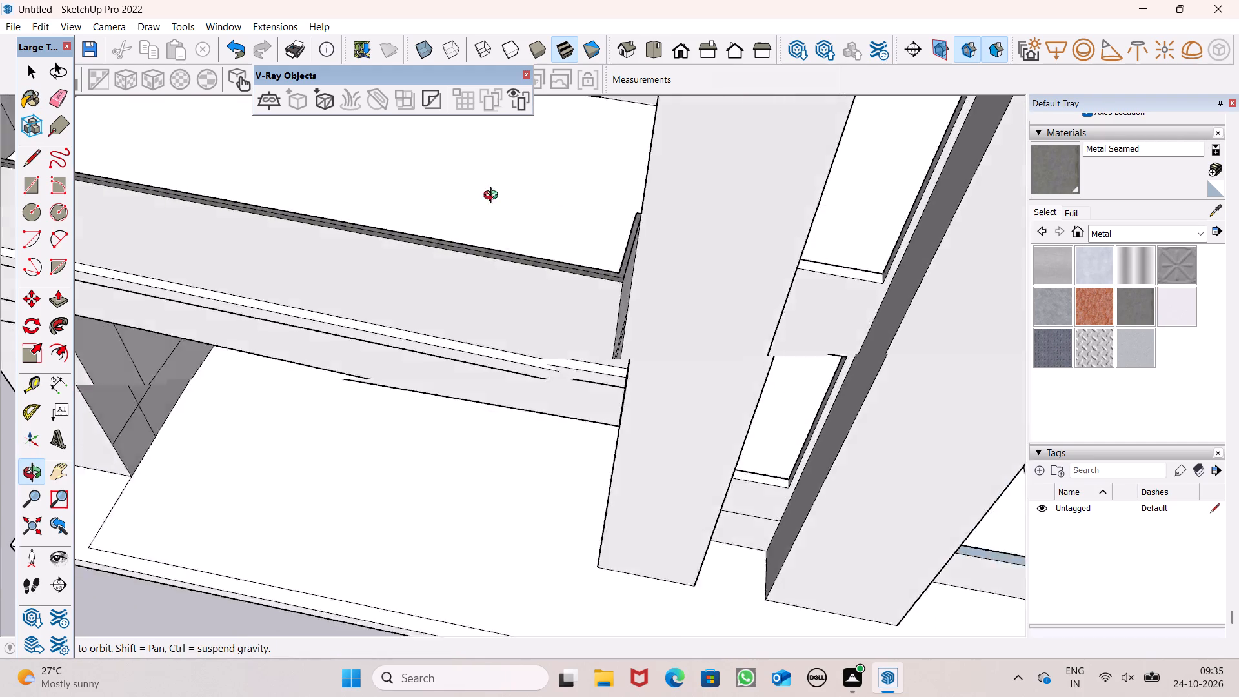
middle_drag(494, 197, 427, 197)
scroll(514, 250, up, 6)
scroll(530, 314, up, 8)
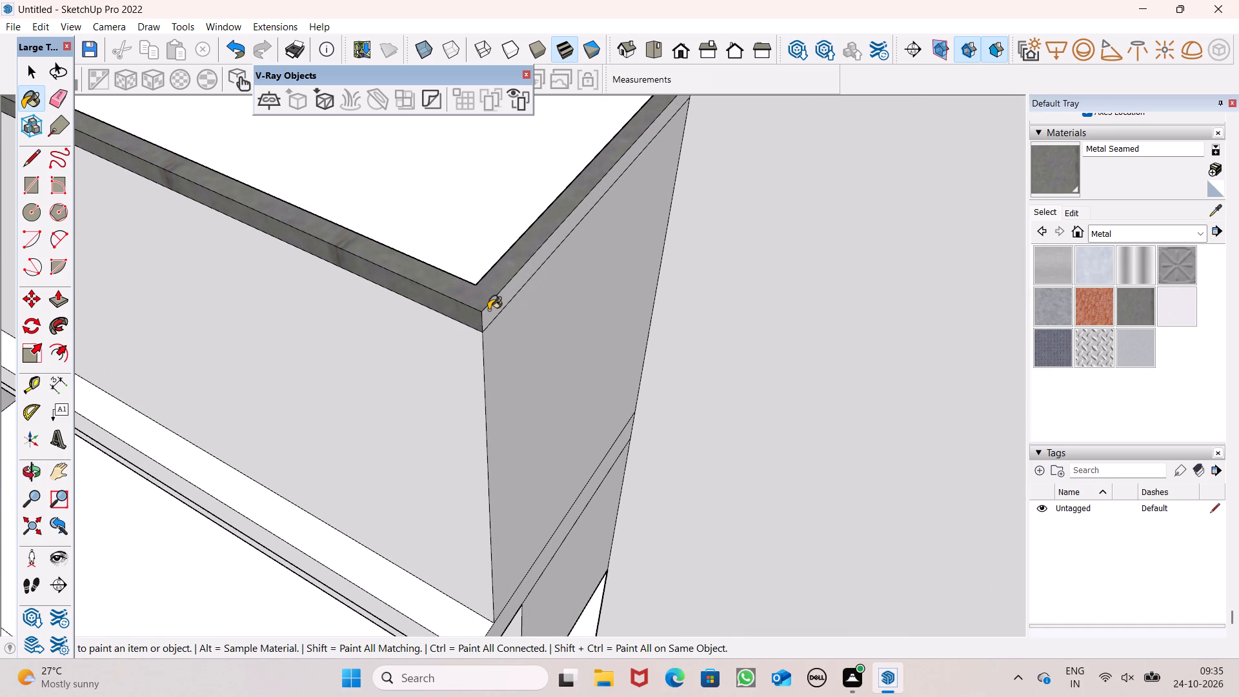
click(493, 312)
Paint the cap band's long inner face and the adjoining short inner face with Metal Seamed.
scroll(487, 227, down, 7)
middle_drag(479, 239, 1060, 356)
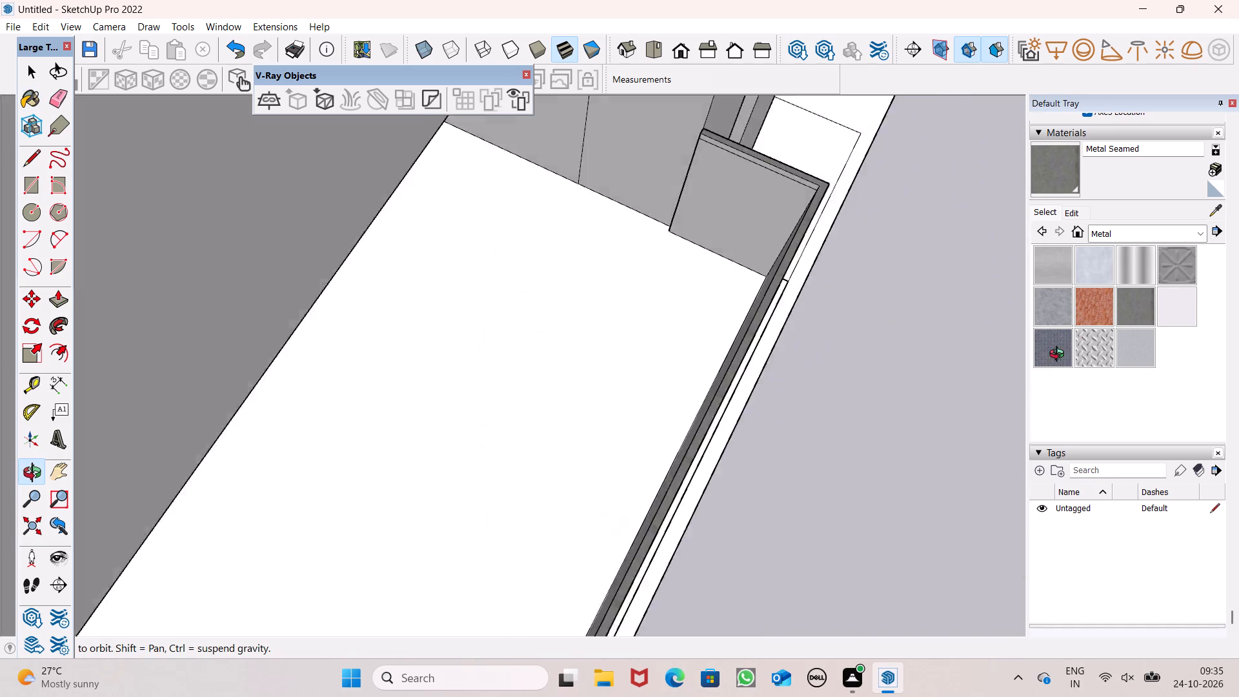
middle_drag(1060, 356, 1142, 272)
scroll(703, 418, down, 5)
middle_drag(725, 369, 547, 201)
scroll(530, 348, down, 13)
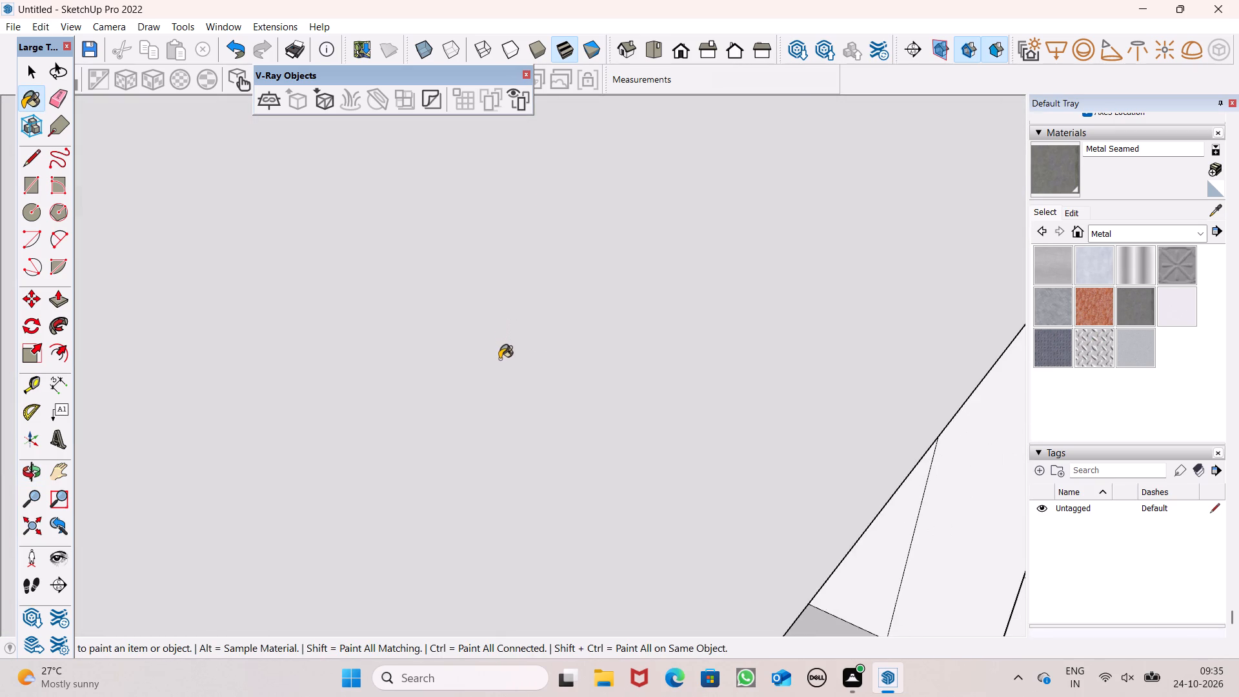
scroll(499, 360, down, 20)
scroll(929, 531, up, 8)
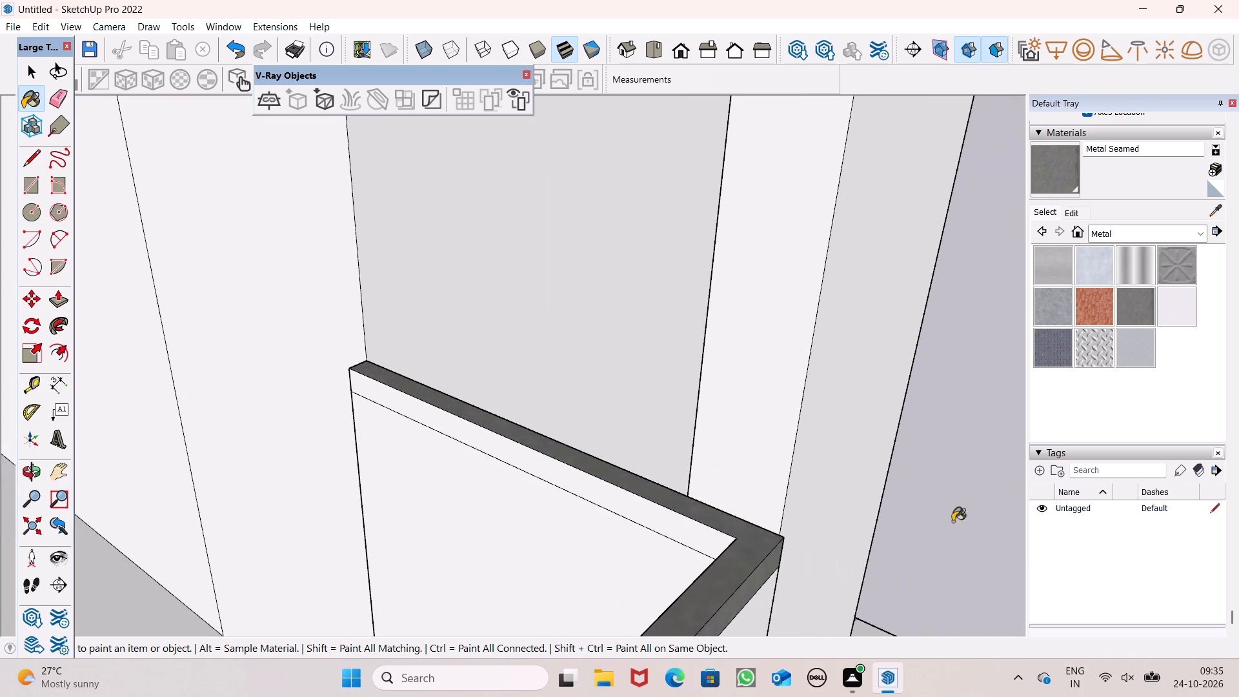
middle_drag(605, 604, 881, 531)
click(814, 436)
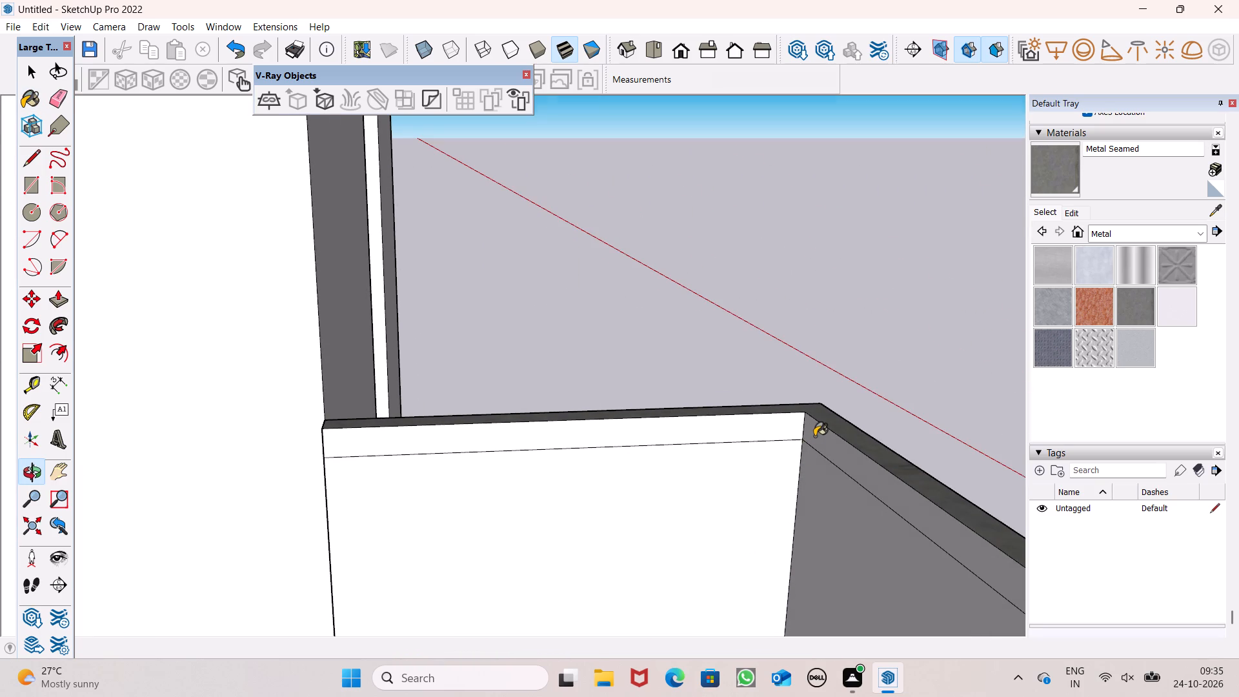
click(796, 432)
Paint the cap band's remaining short inner face at the other end of the balcony with Metal Seamed.
scroll(781, 403, down, 6)
middle_drag(787, 439, 698, 470)
scroll(700, 472, up, 1)
scroll(784, 370, down, 3)
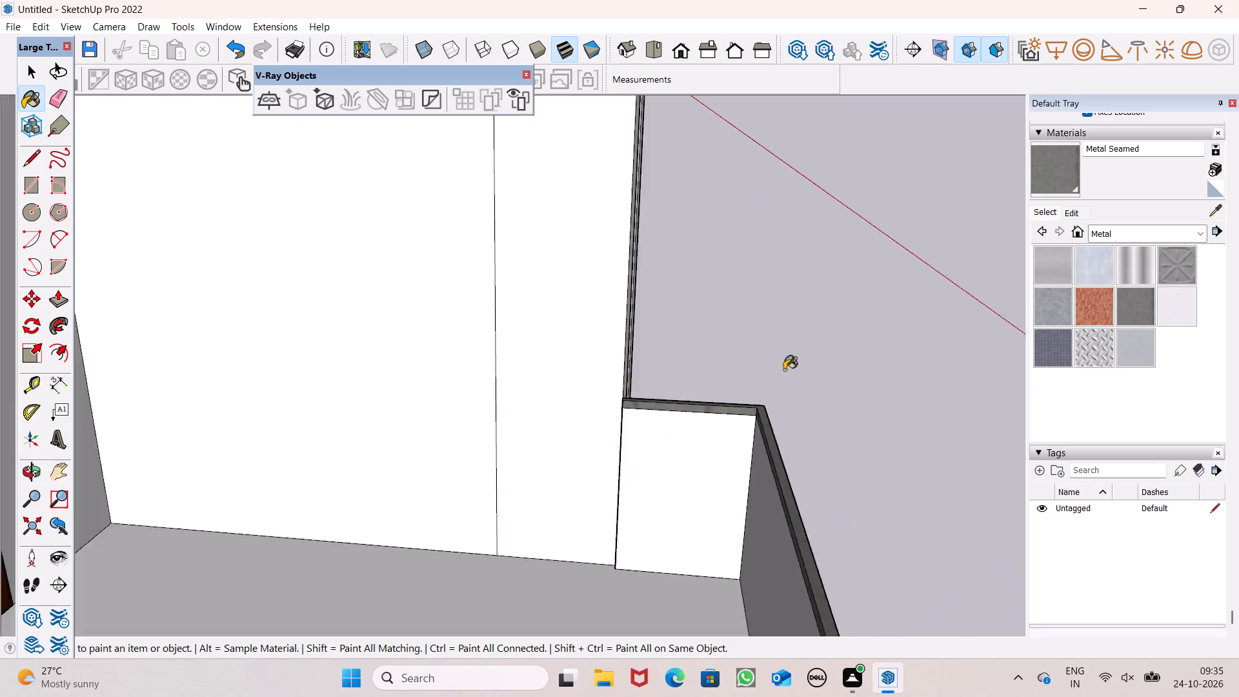
scroll(784, 370, down, 11)
middle_drag(740, 443, 456, 466)
scroll(447, 459, up, 1)
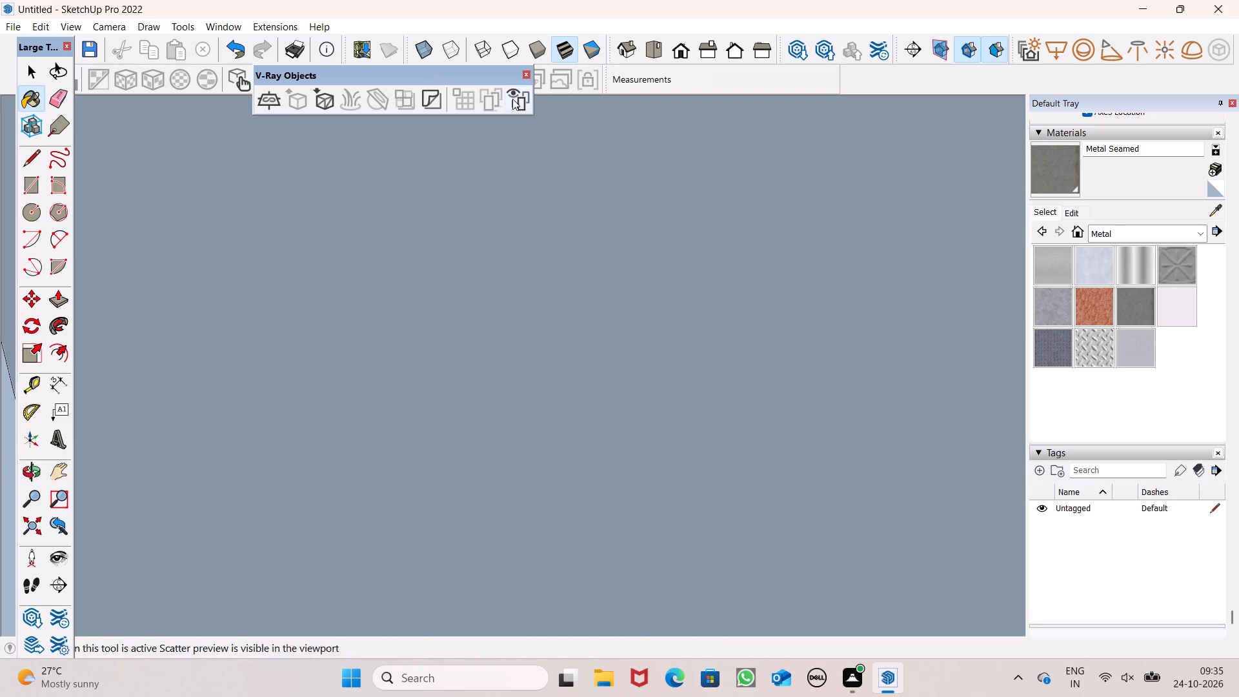
click(674, 50)
scroll(641, 303, down, 13)
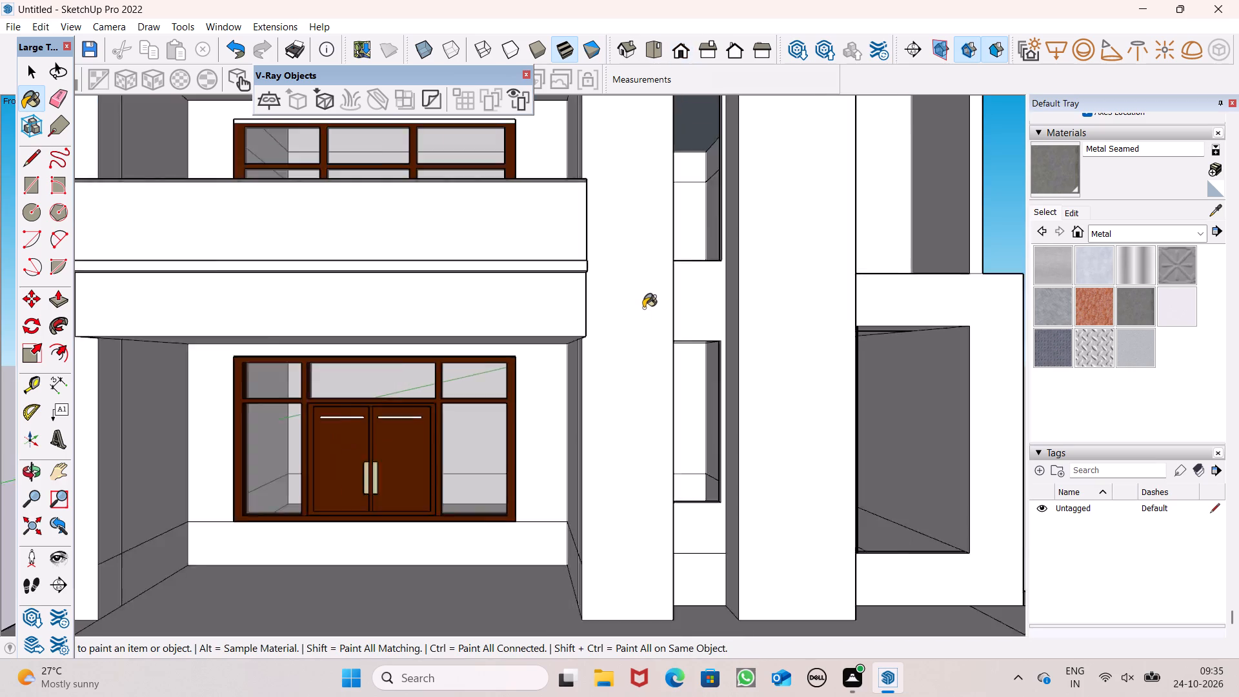
scroll(643, 308, down, 8)
middle_drag(677, 347, 277, 541)
scroll(354, 338, up, 8)
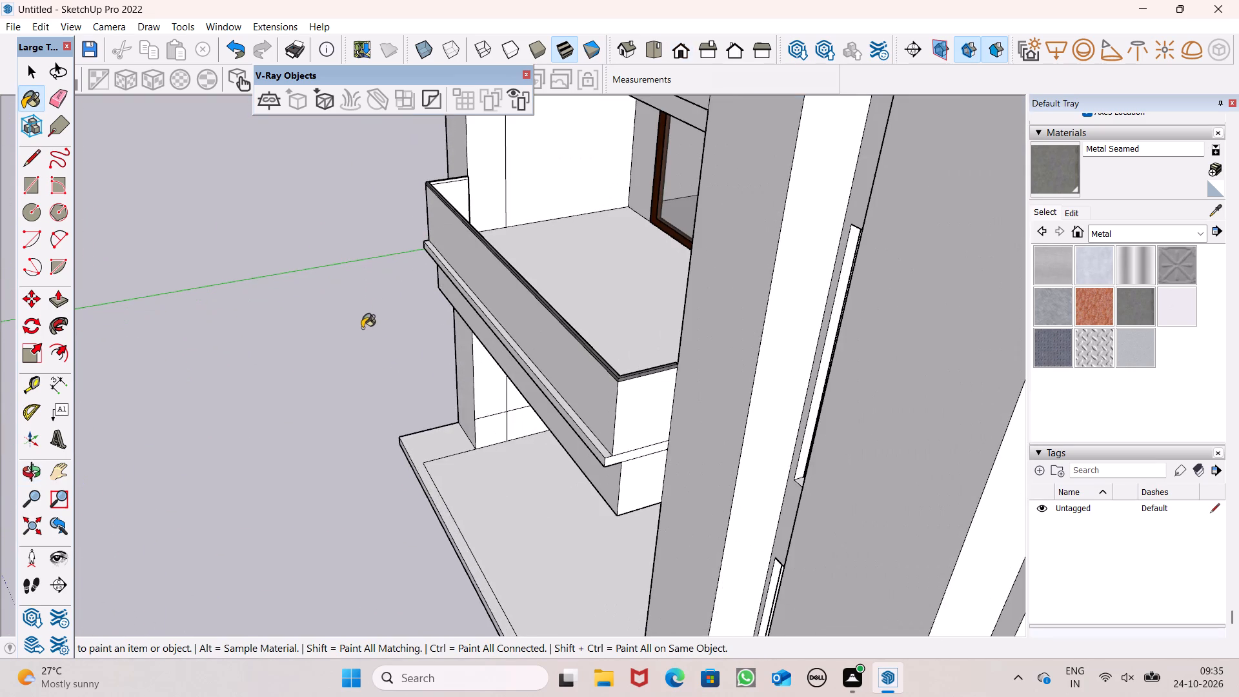
scroll(492, 125, up, 8)
middle_drag(461, 308, 393, 306)
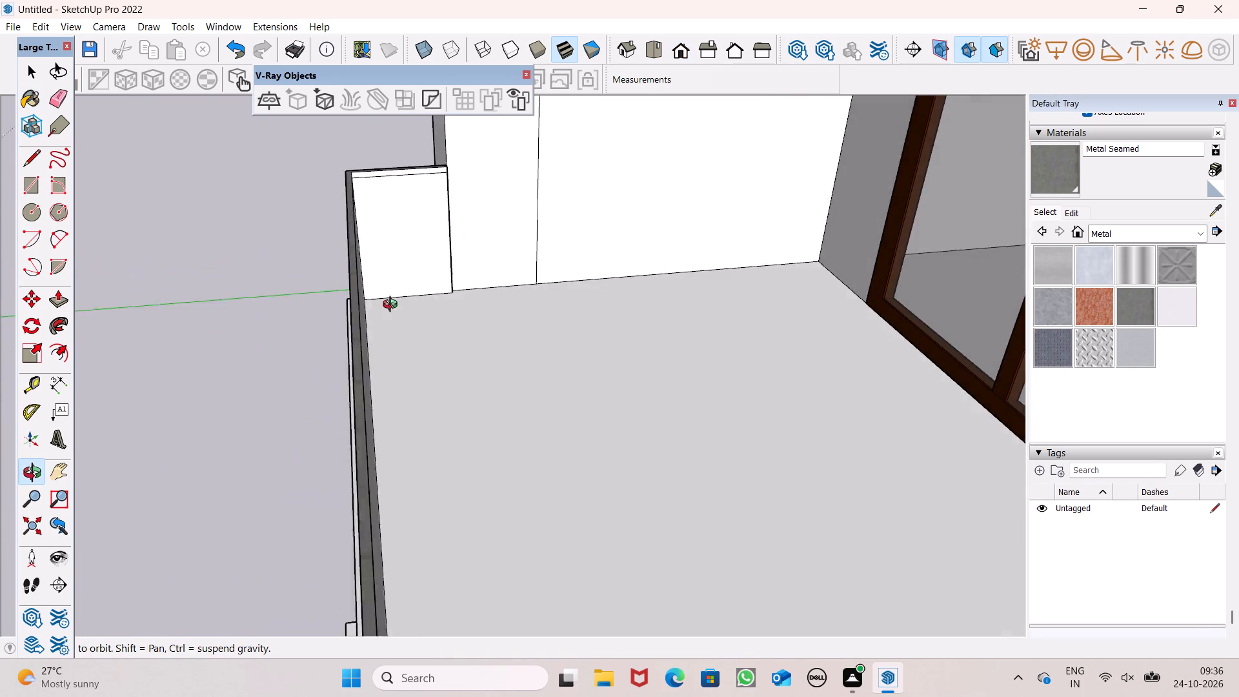
middle_drag(393, 306, 384, 290)
scroll(321, 209, up, 8)
scroll(397, 175, down, 6)
scroll(505, 208, up, 4)
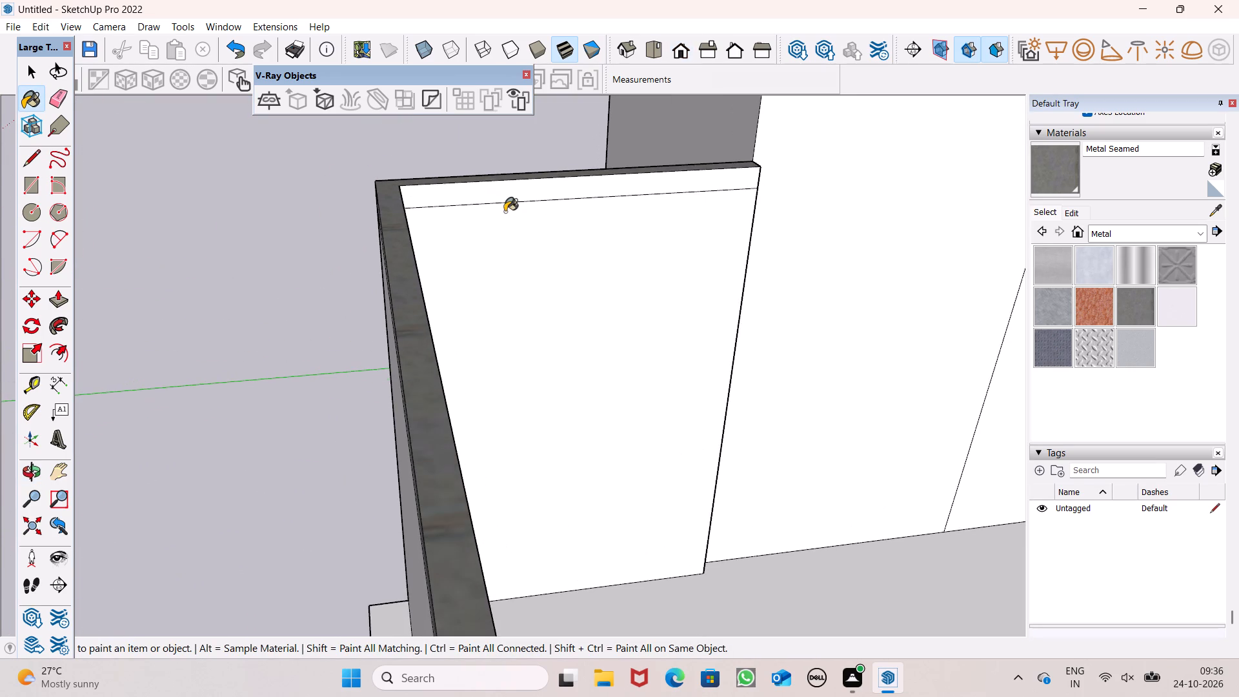
scroll(505, 212, up, 1)
click(507, 197)
Paint the parapet's long outer face and one short outer side below the cap band with Translucent Glass Gray.
scroll(535, 201, down, 5)
middle_drag(594, 250, 608, 296)
scroll(530, 290, up, 1)
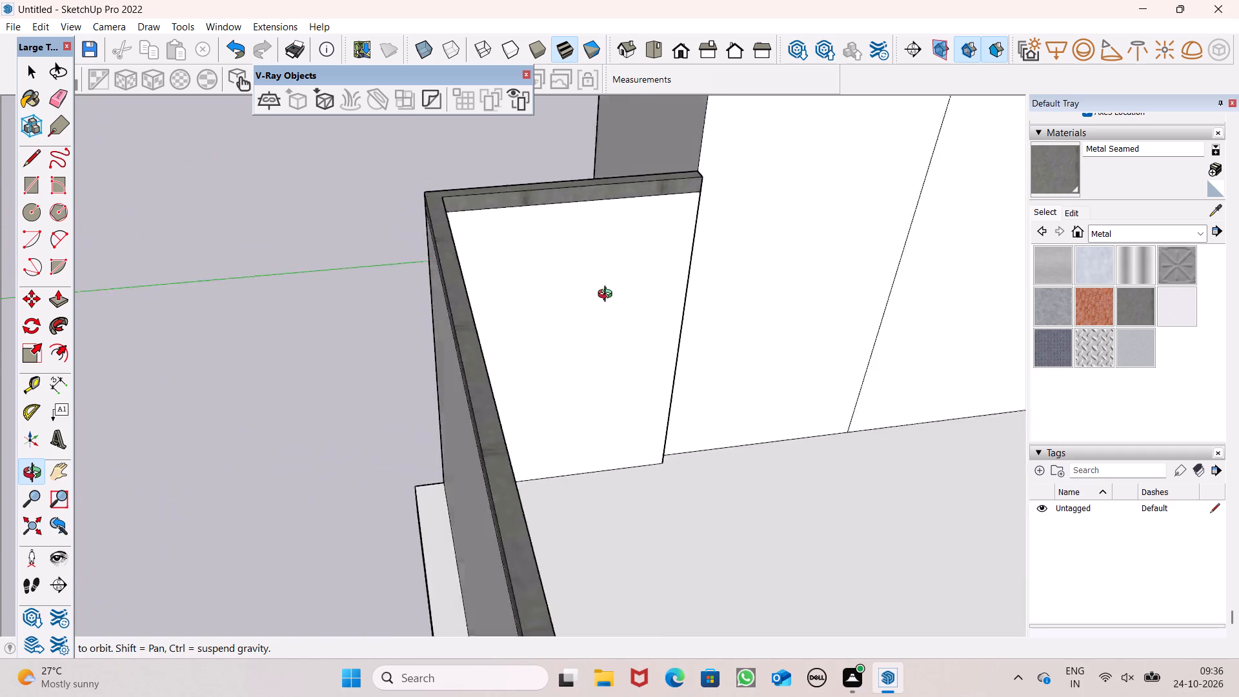
middle_drag(608, 296, 848, 228)
drag(1169, 225, 1172, 231)
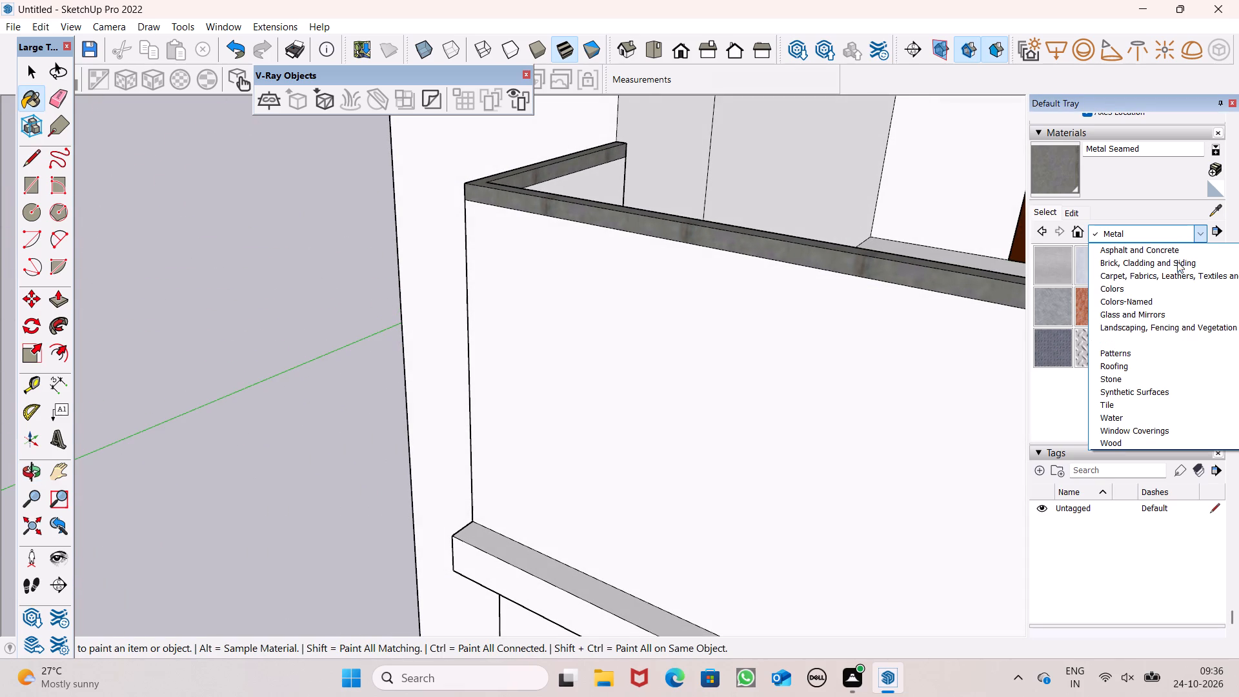
click(1174, 312)
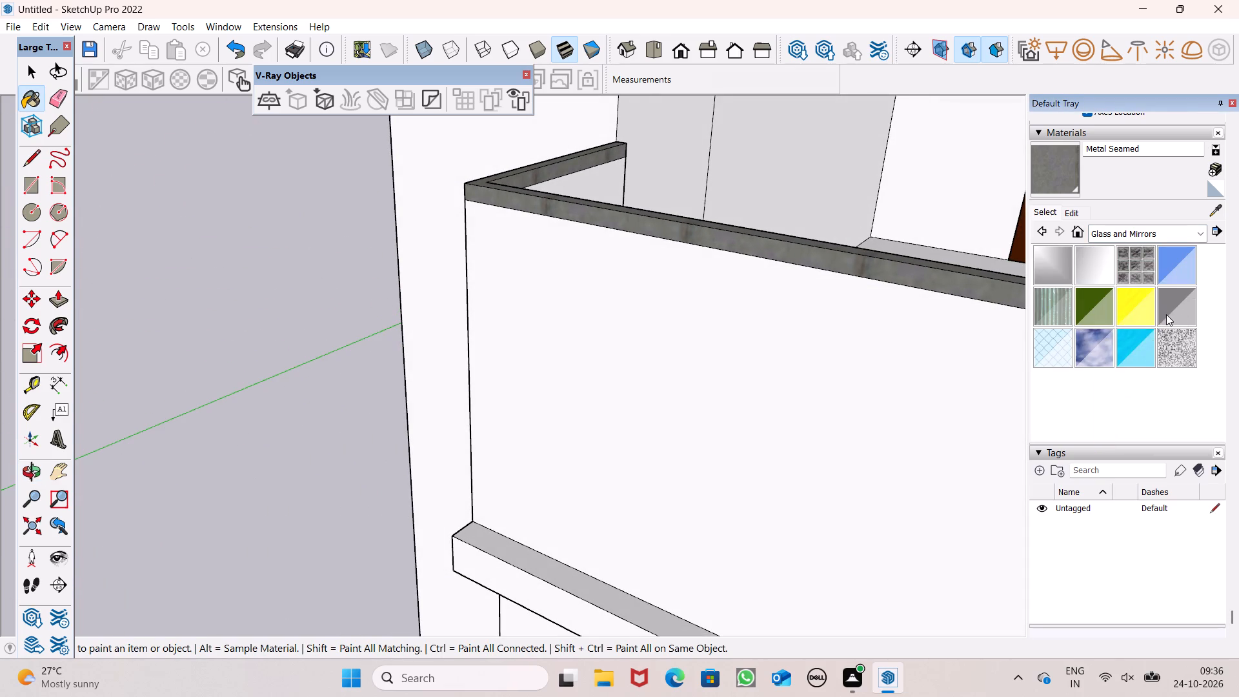
click(1166, 314)
click(707, 364)
middle_drag(454, 369, 902, 383)
click(791, 323)
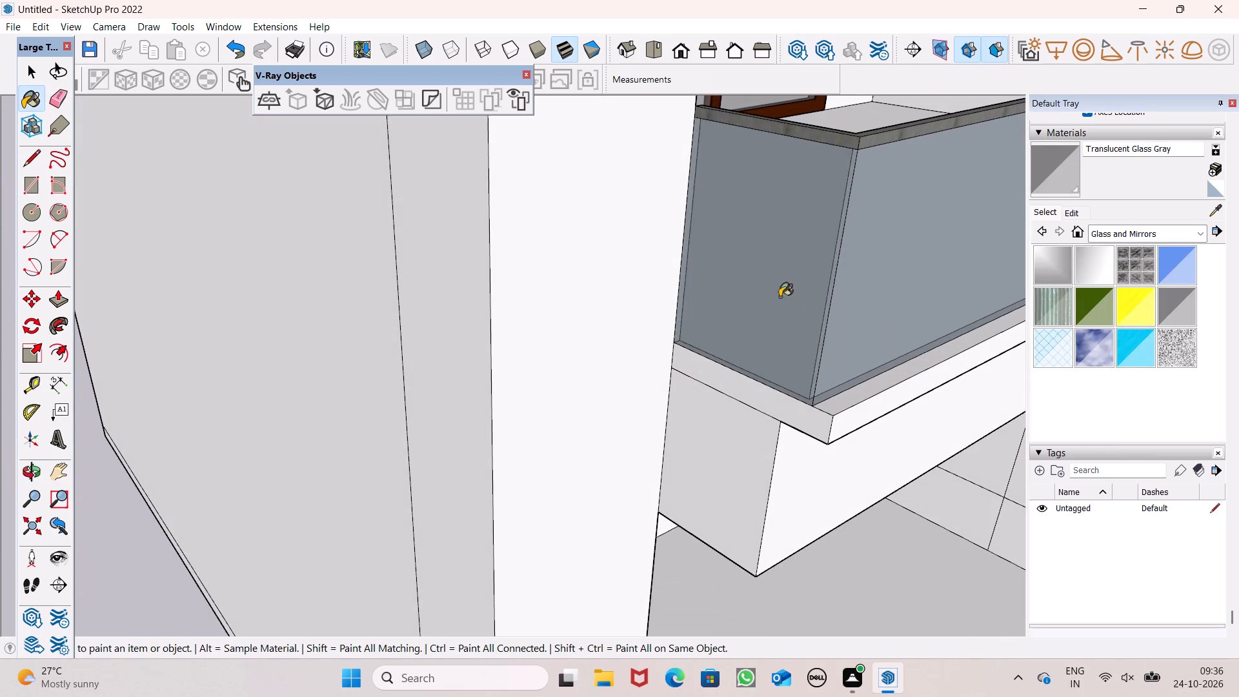
Paint the parapet's short outer side at the opposite end with Translucent Glass Gray.
scroll(771, 288, down, 7)
middle_drag(804, 295, 441, 307)
scroll(565, 274, down, 4)
middle_drag(769, 307, 441, 356)
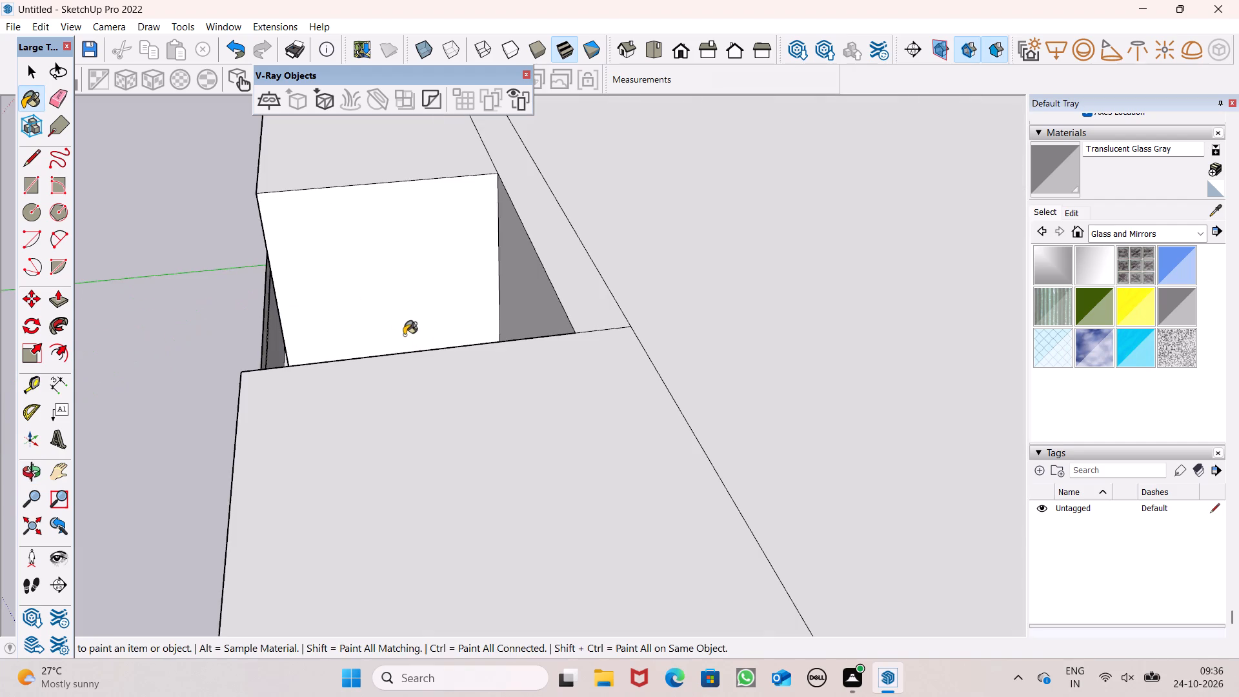
middle_drag(433, 337, 658, 349)
scroll(709, 275, down, 7)
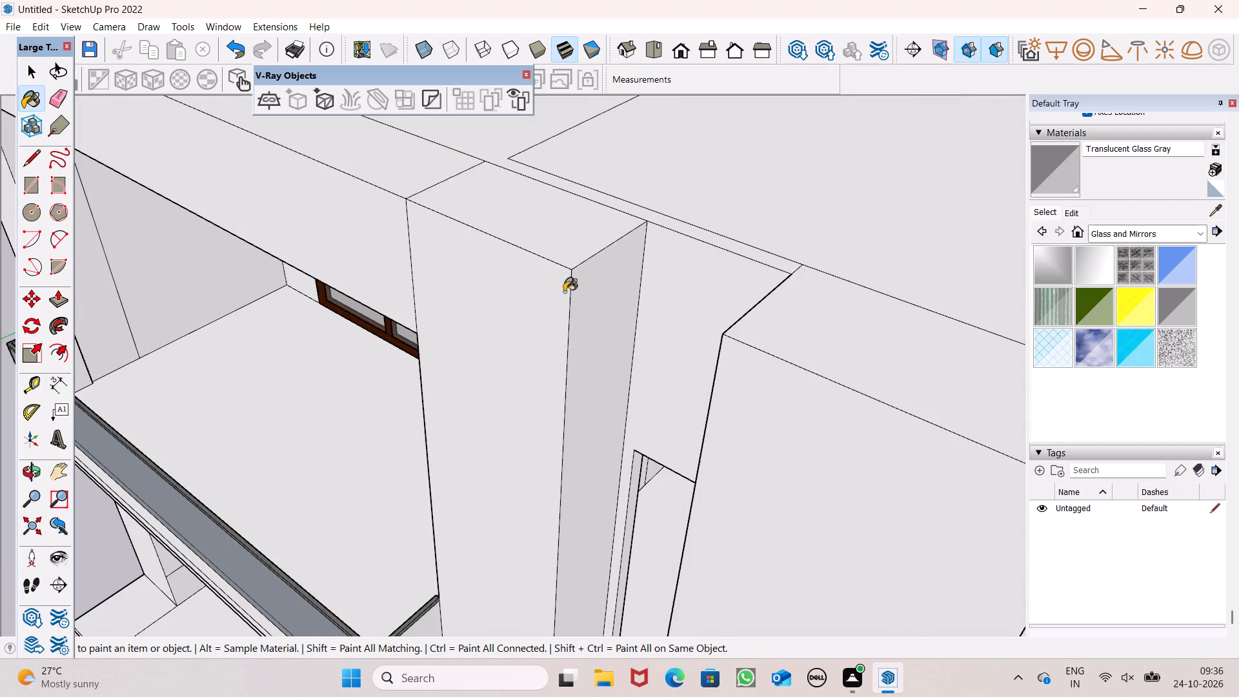
scroll(880, 286, down, 7)
click(554, 553)
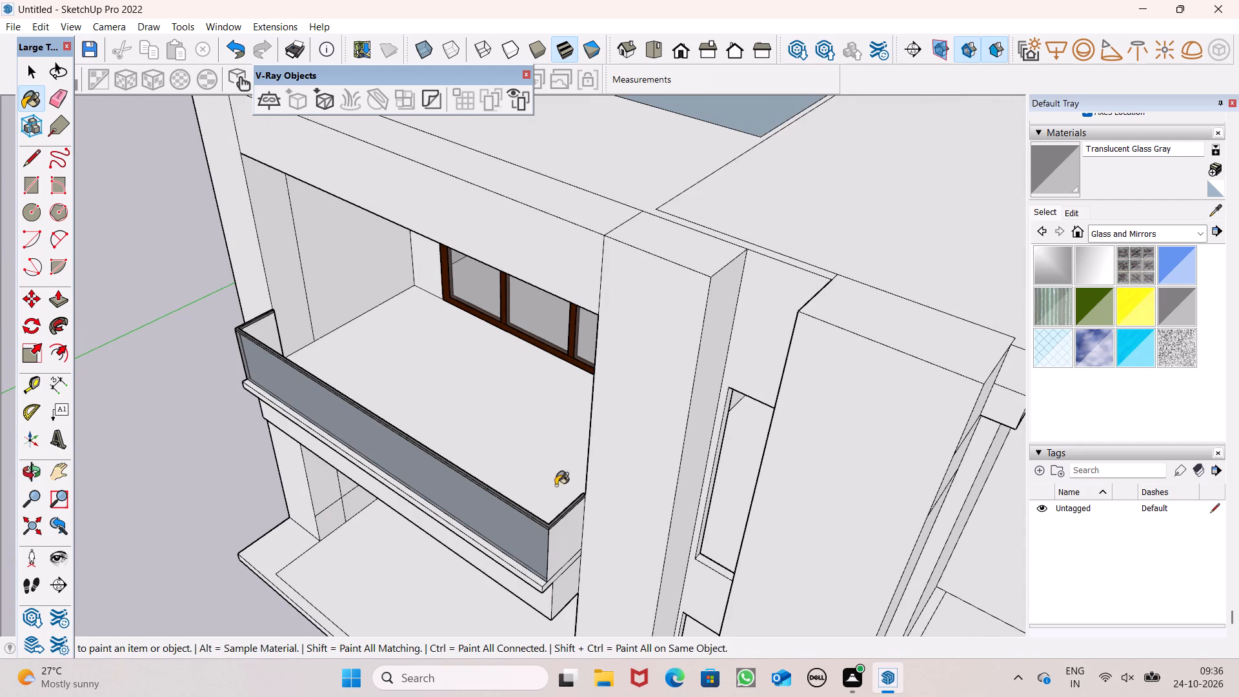
Paint the inner faces of the parapet's two short end sides with Translucent Glass Gray.
scroll(599, 434, down, 4)
scroll(738, 355, down, 6)
middle_drag(633, 430, 550, 461)
scroll(538, 441, up, 5)
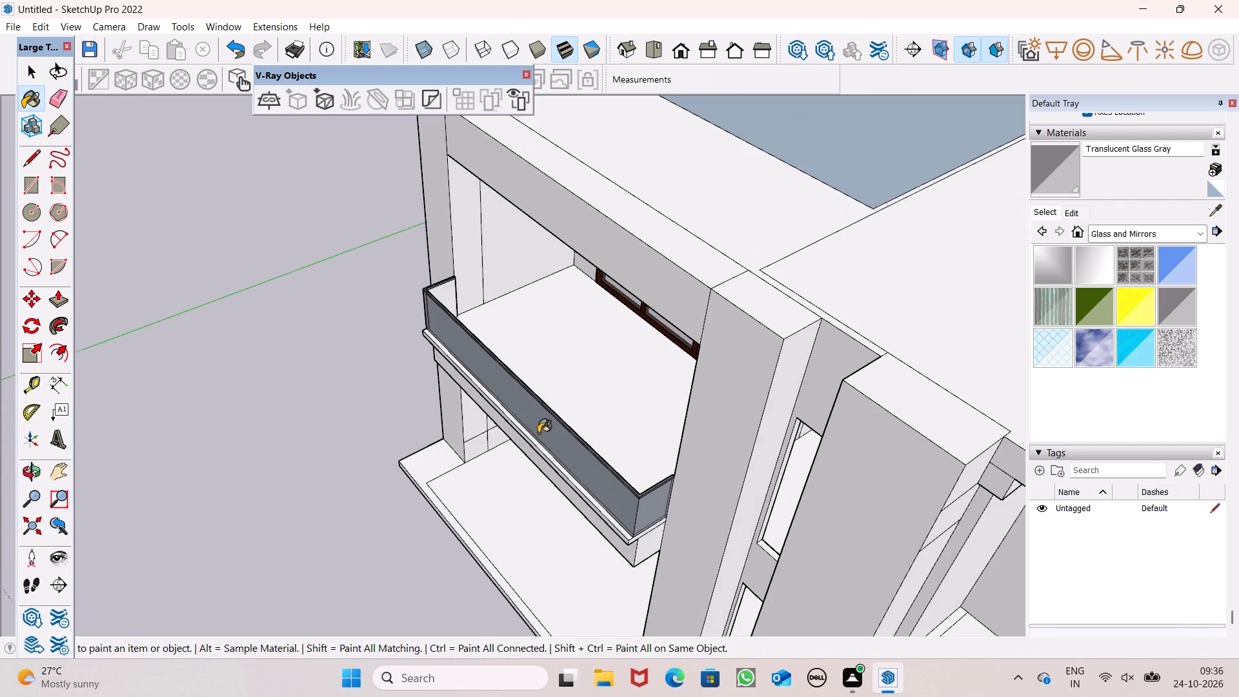
scroll(538, 433, up, 1)
scroll(483, 336, up, 4)
click(415, 256)
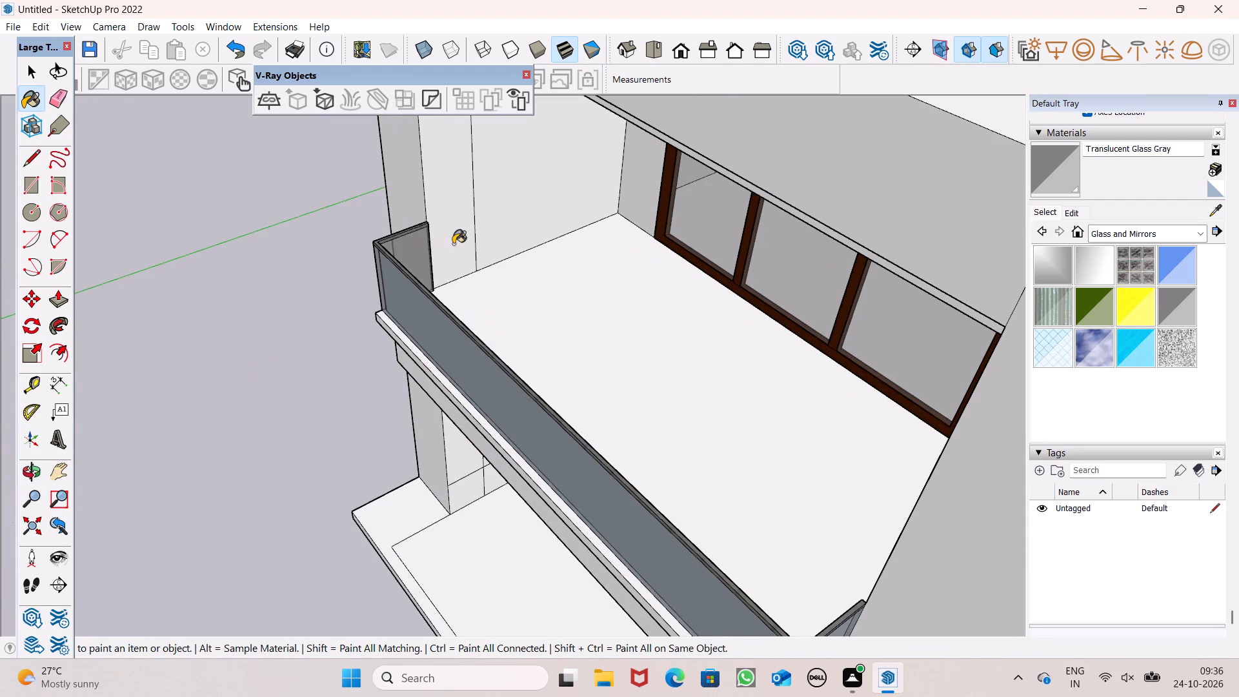
scroll(459, 253, down, 6)
middle_drag(394, 545, 1082, 449)
scroll(501, 291, up, 6)
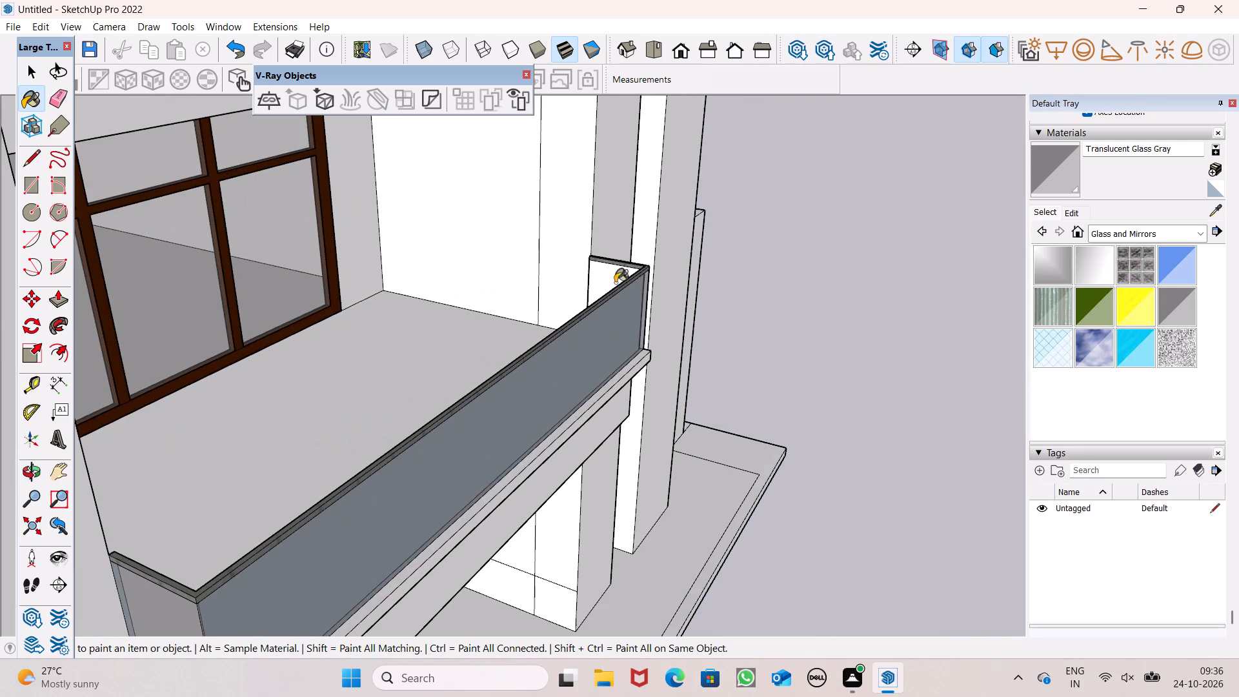
click(608, 285)
Paint the parapet's long inner face with Translucent Glass Gray.
scroll(463, 410, down, 3)
middle_drag(461, 436, 578, 488)
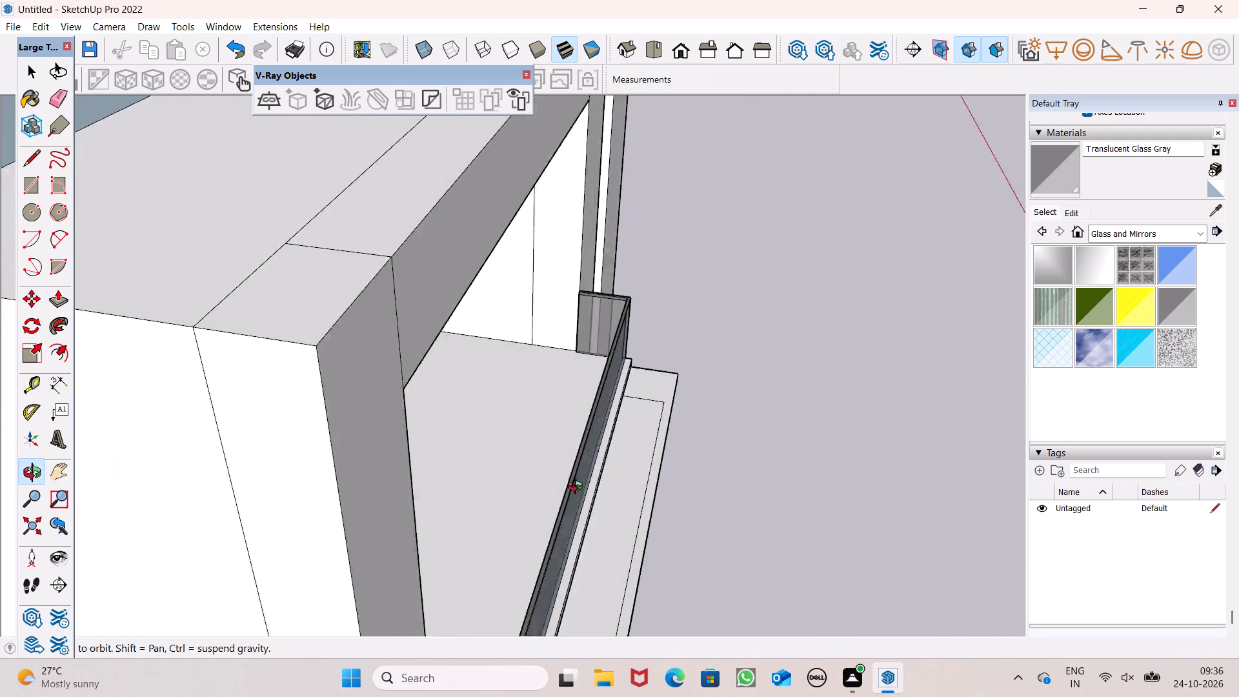
middle_drag(578, 488, 621, 451)
scroll(646, 464, up, 4)
click(653, 469)
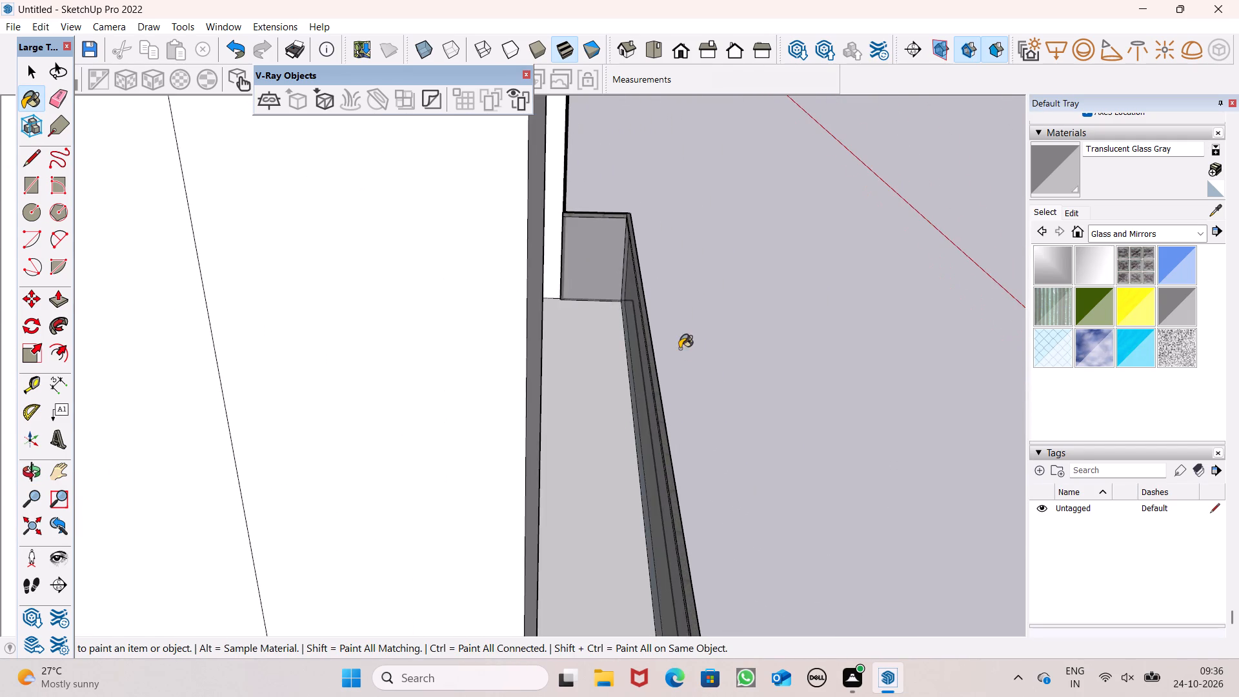
Leave the Paint Bucket and examine the whole house from the front, including the balcony's glass parapet.
scroll(680, 348, down, 6)
middle_drag(670, 394, 358, 354)
scroll(654, 276, down, 5)
scroll(706, 309, down, 4)
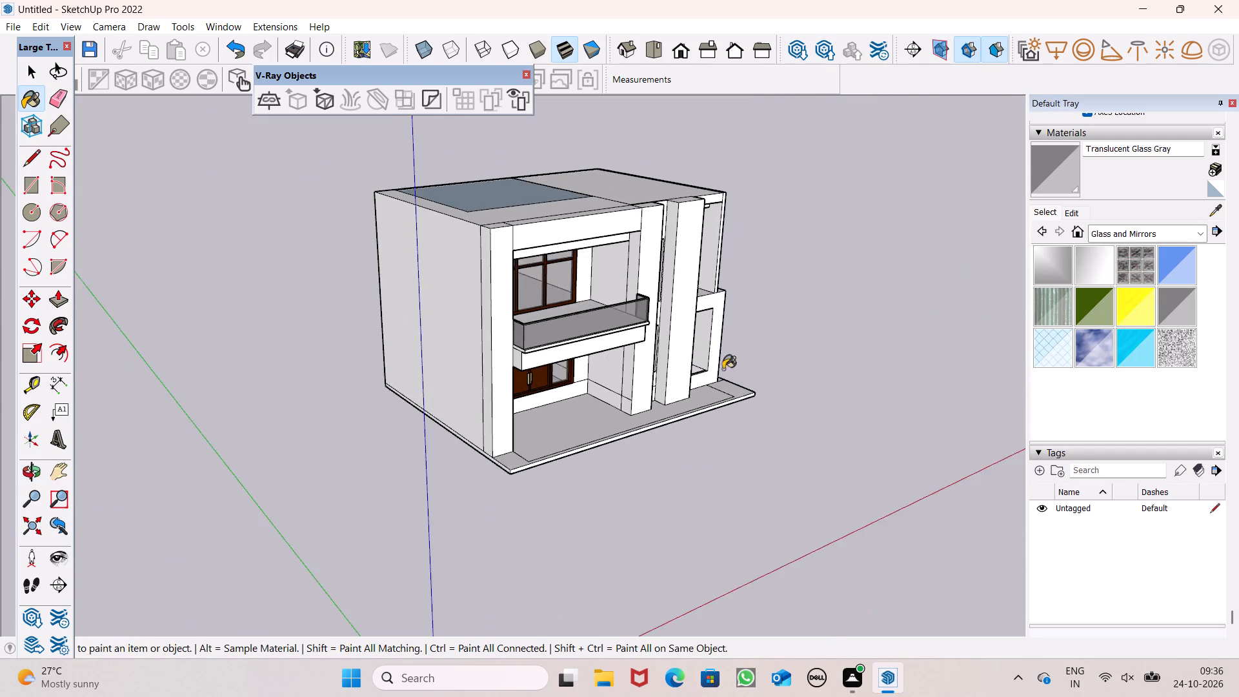
middle_drag(721, 370, 598, 328)
scroll(594, 325, up, 1)
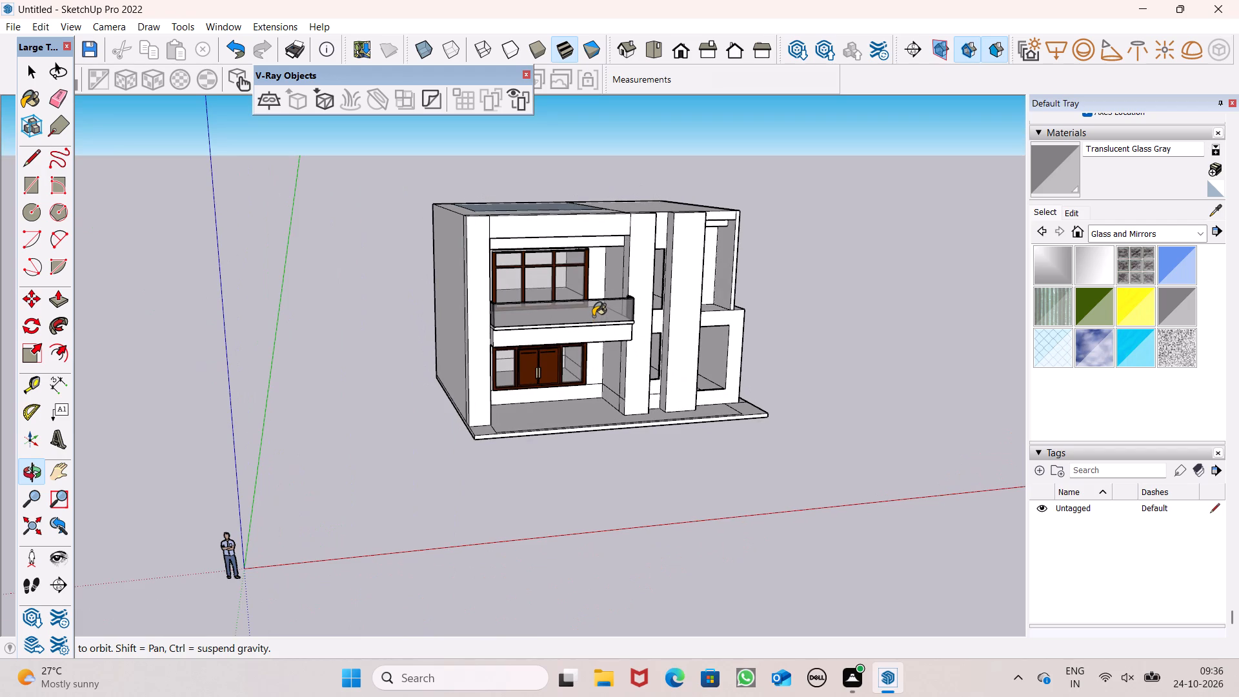
key(space)
scroll(746, 291, down, 4)
middle_drag(711, 356, 536, 346)
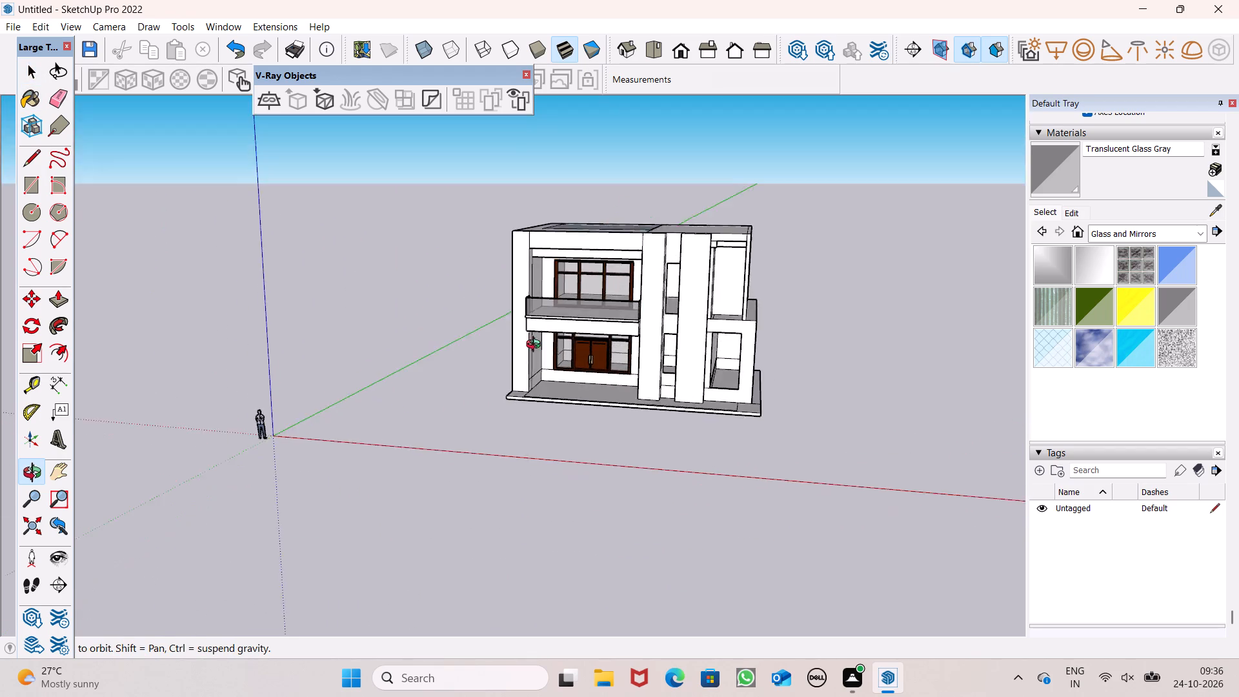
middle_drag(536, 346, 563, 293)
middle_click(563, 293)
scroll(749, 282, up, 1)
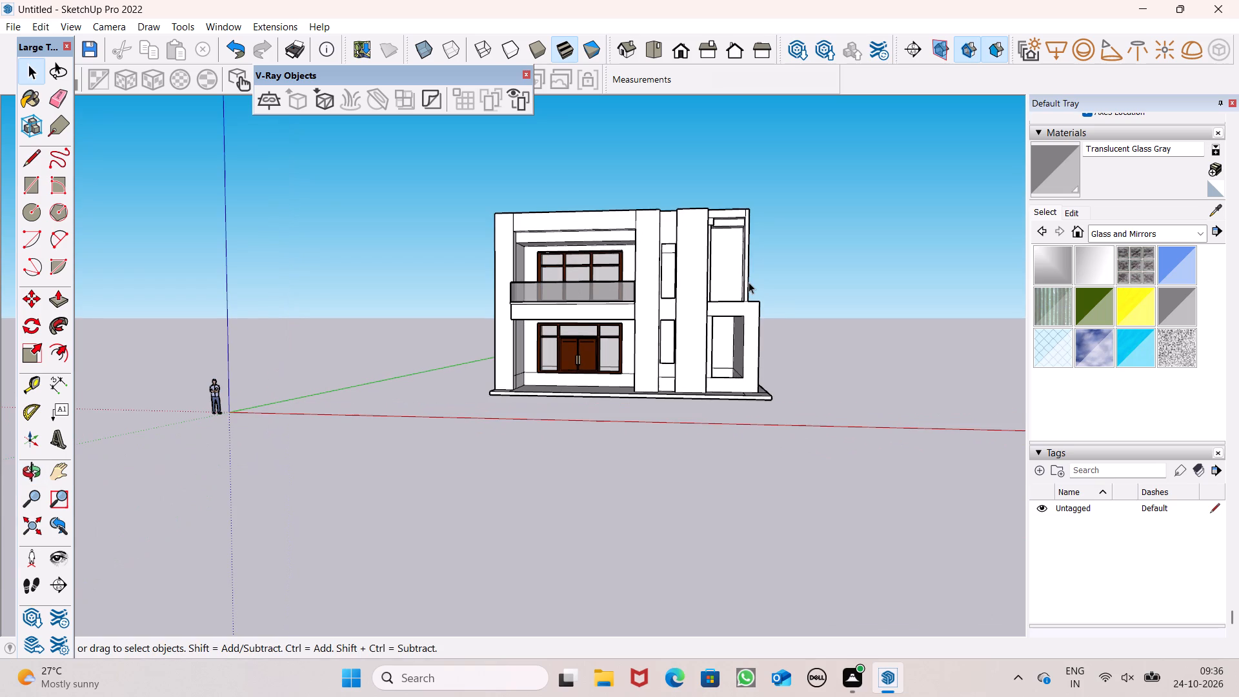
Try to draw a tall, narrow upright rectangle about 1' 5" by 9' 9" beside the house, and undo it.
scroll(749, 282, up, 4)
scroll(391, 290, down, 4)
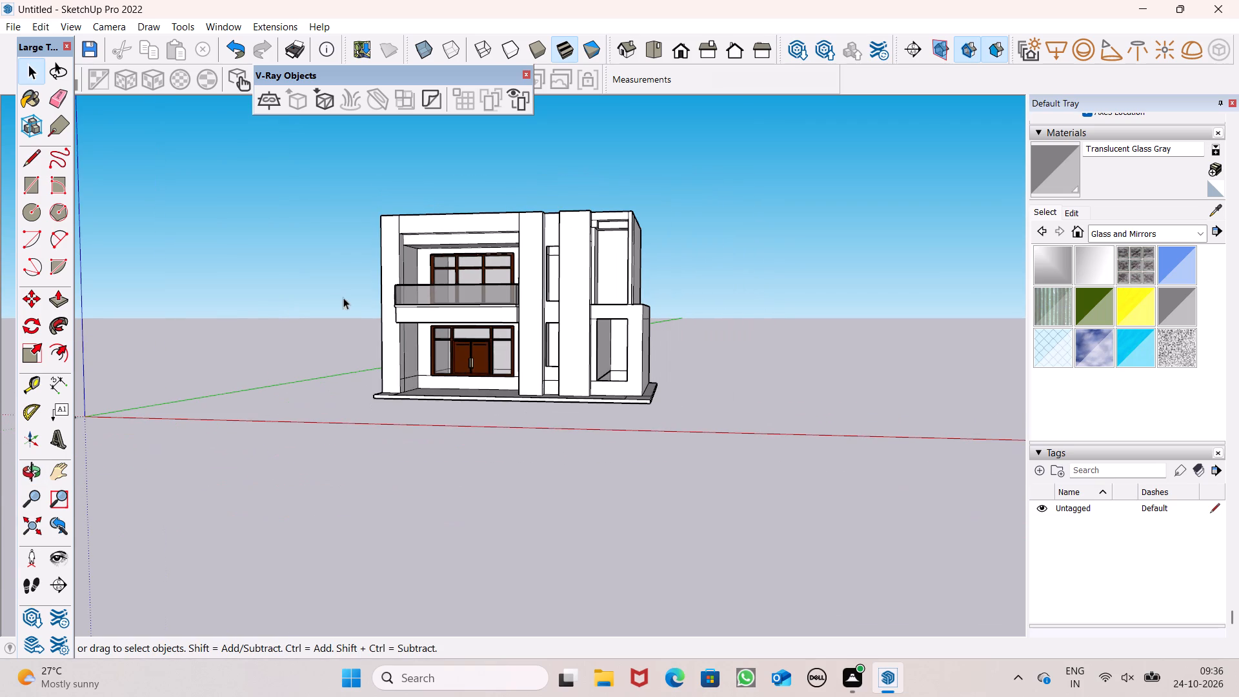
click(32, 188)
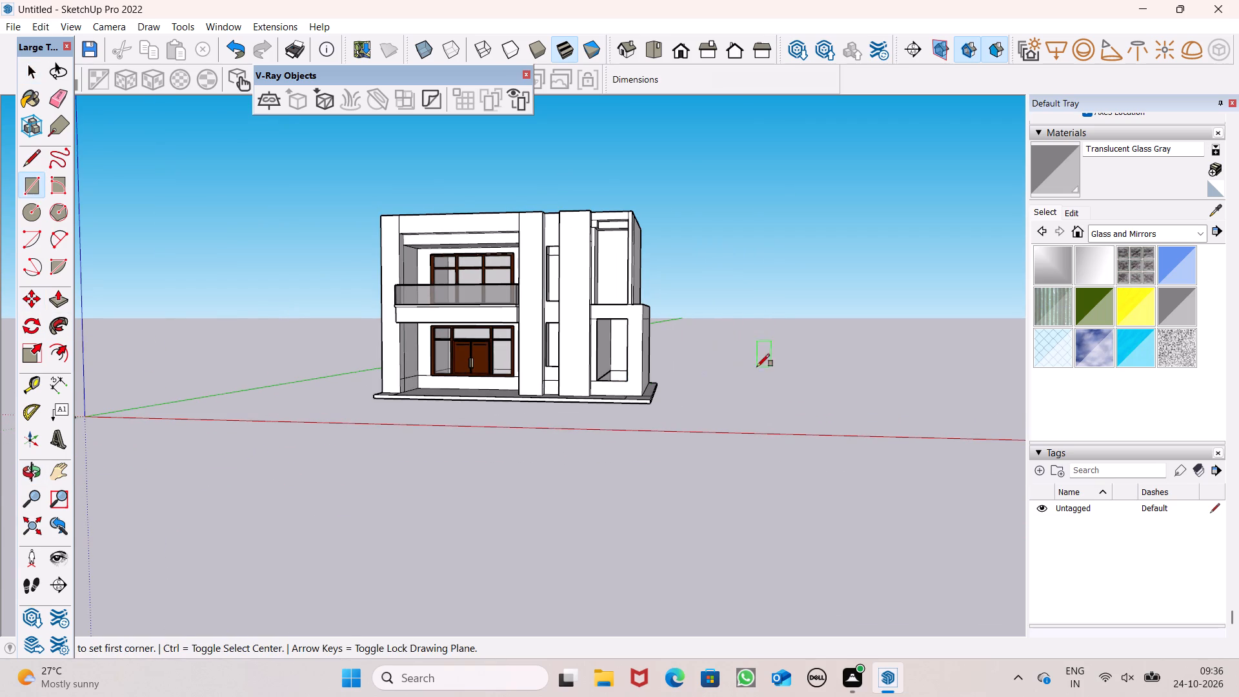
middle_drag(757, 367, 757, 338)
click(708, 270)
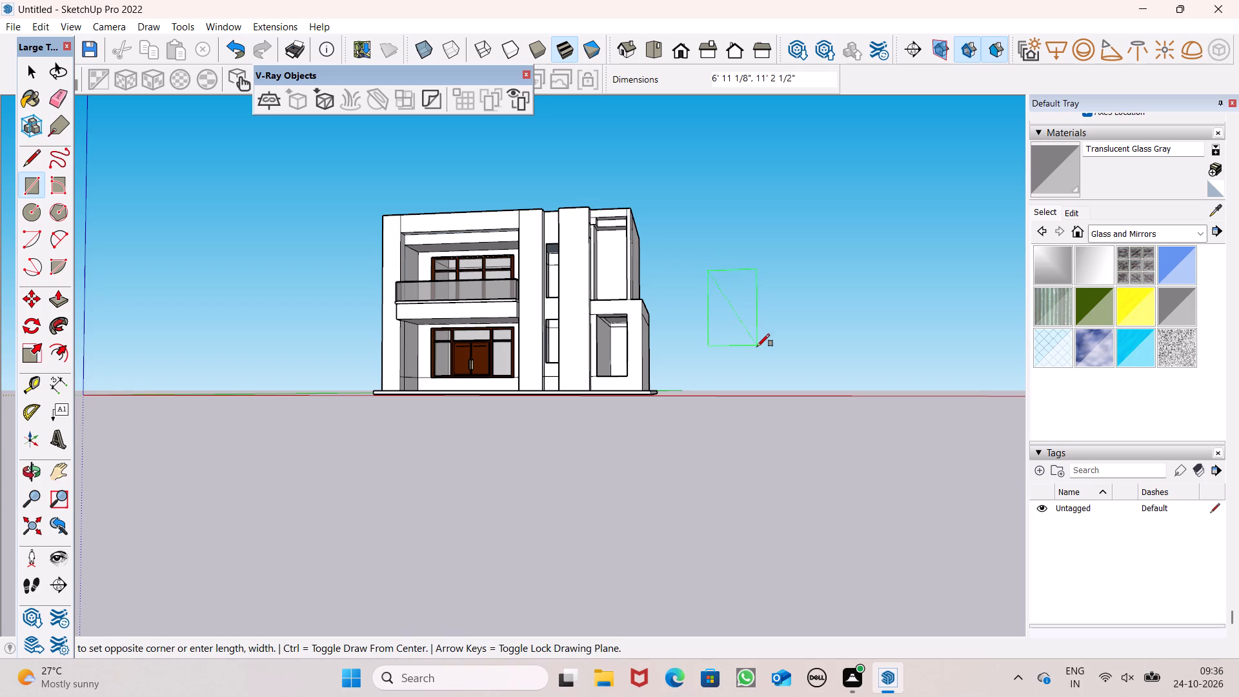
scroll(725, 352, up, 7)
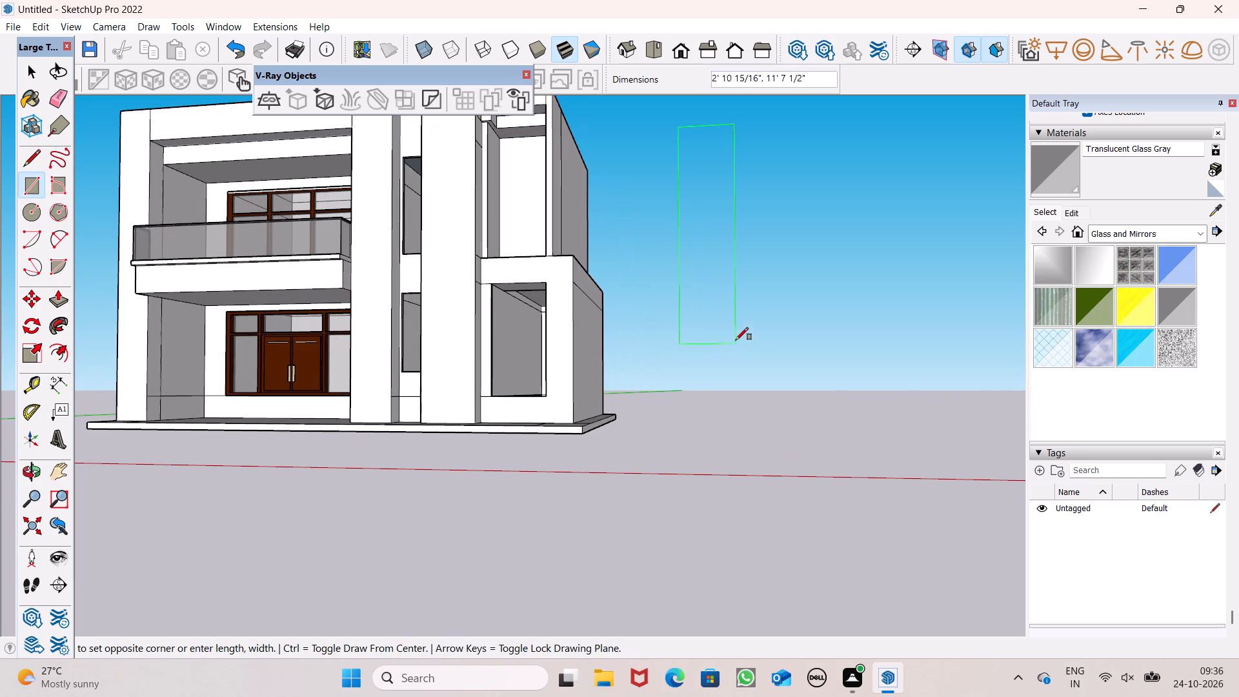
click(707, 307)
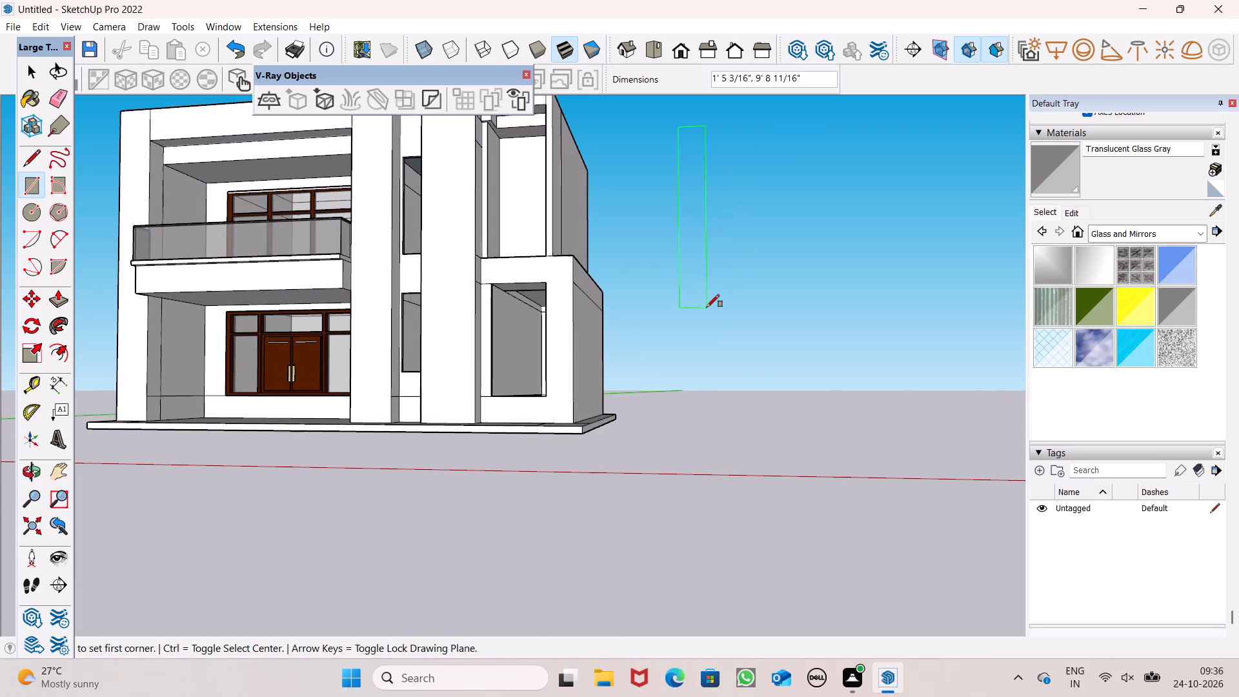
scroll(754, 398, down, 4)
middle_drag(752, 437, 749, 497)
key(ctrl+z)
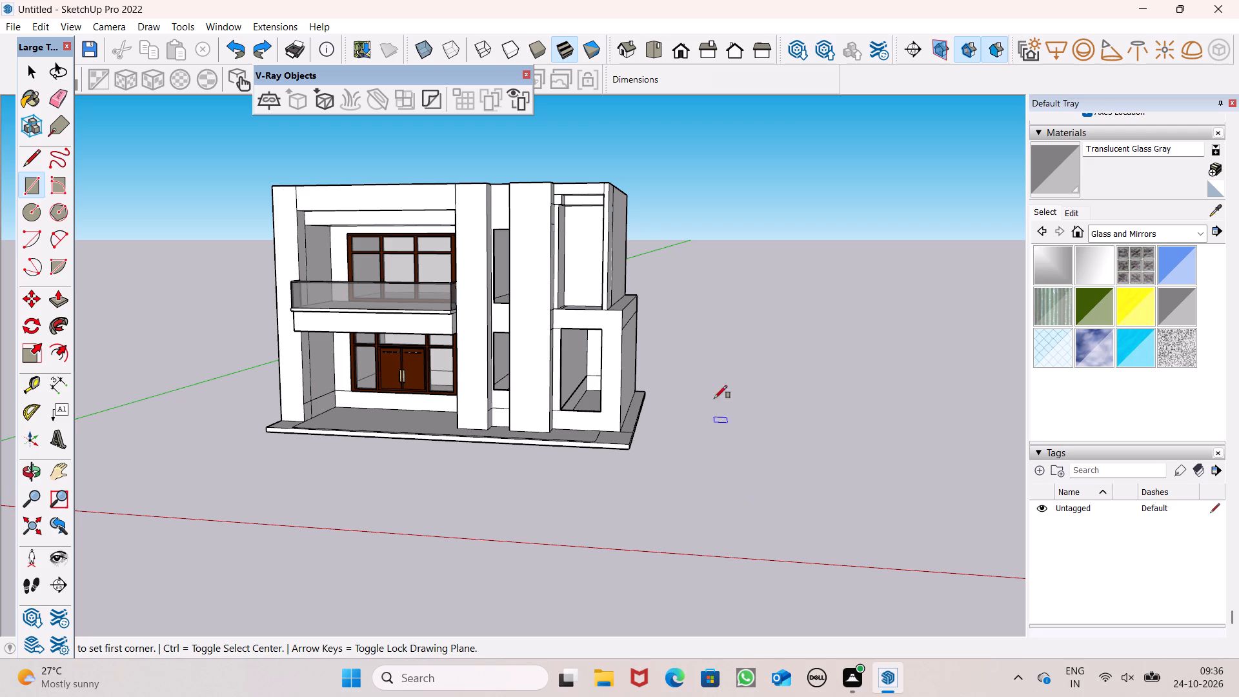
Draw an upright rectangle about 3' 2" wide by 9' 1" high, standing free beside the house.
middle_drag(742, 445, 771, 316)
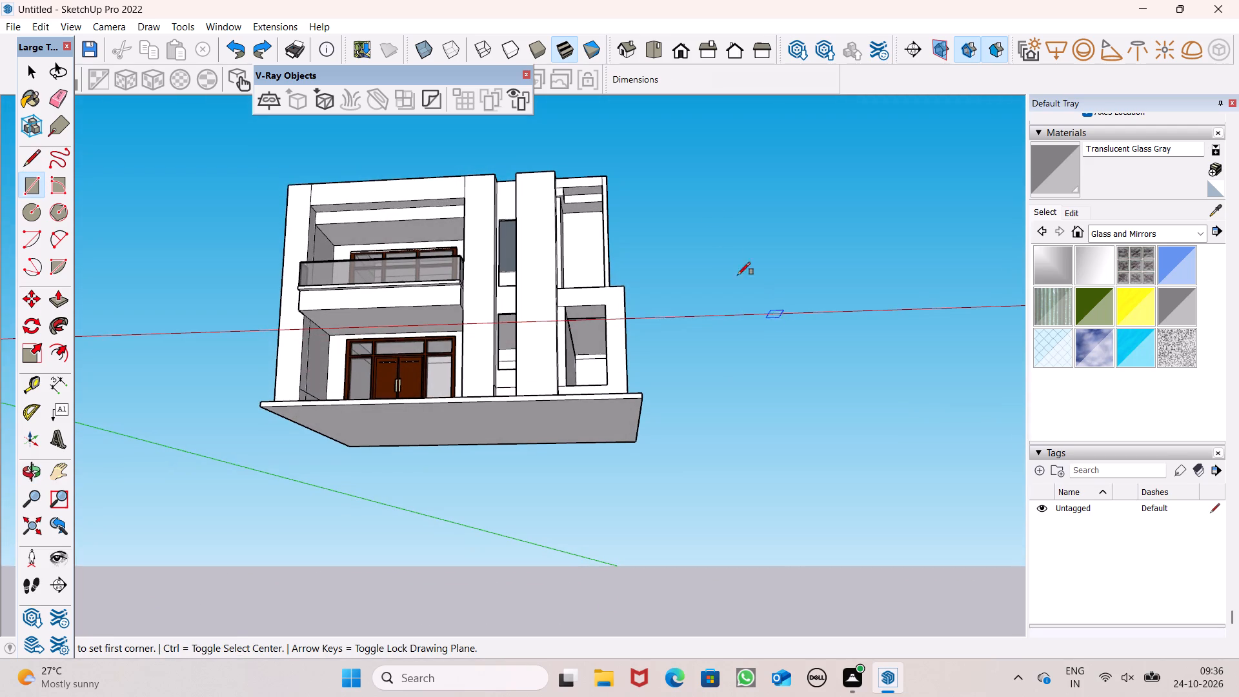
scroll(885, 354, up, 1)
middle_drag(891, 367, 894, 401)
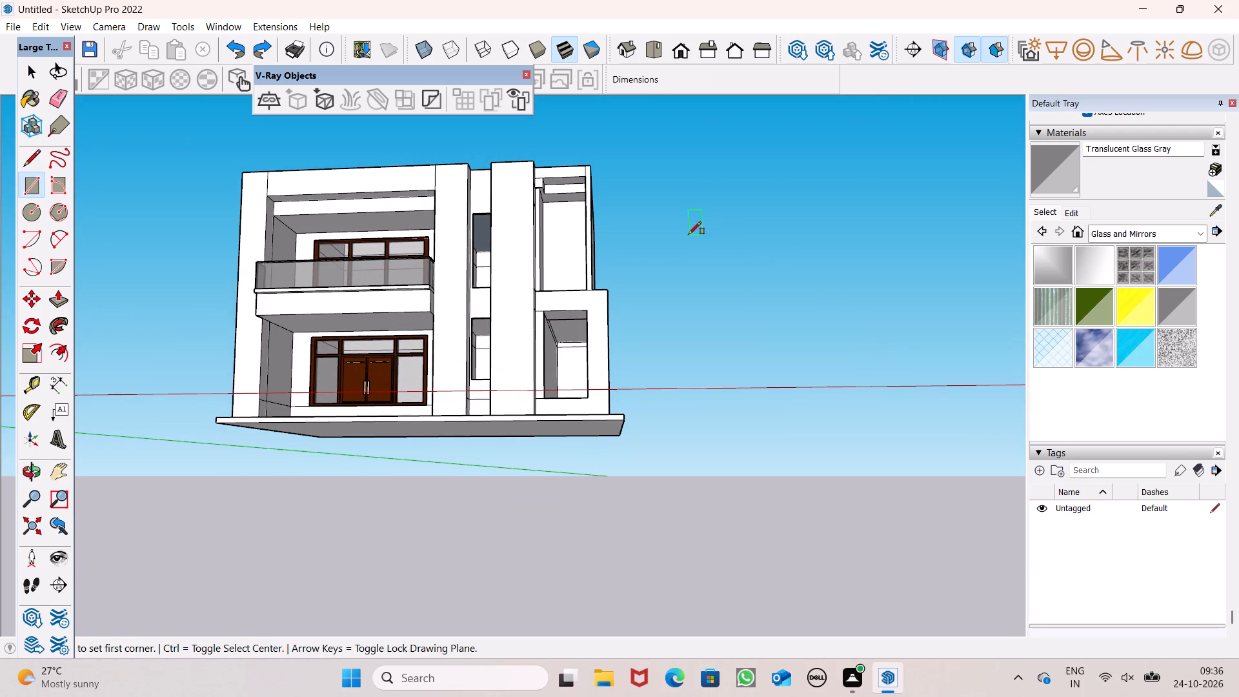
click(703, 241)
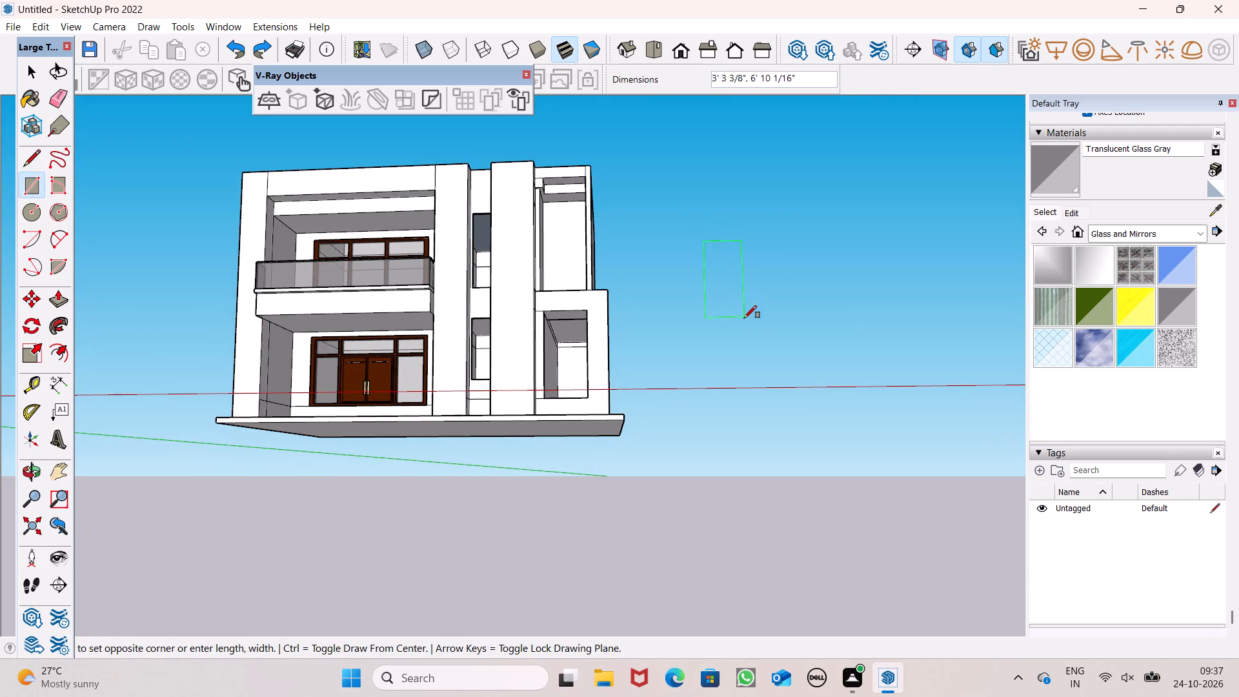
click(743, 343)
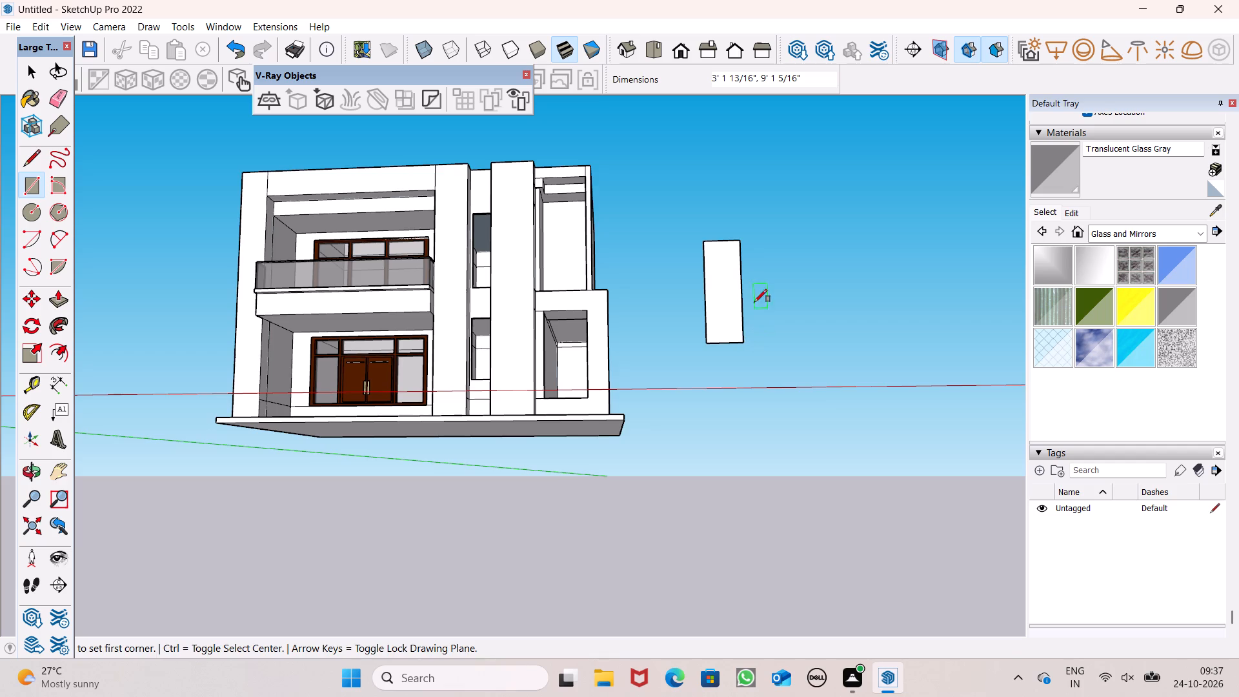
key(space)
Offset the freestanding rectangle's outline inward to form a narrow frame around its face.
scroll(754, 296, down, 2)
middle_drag(815, 398, 755, 464)
scroll(780, 390, down, 1)
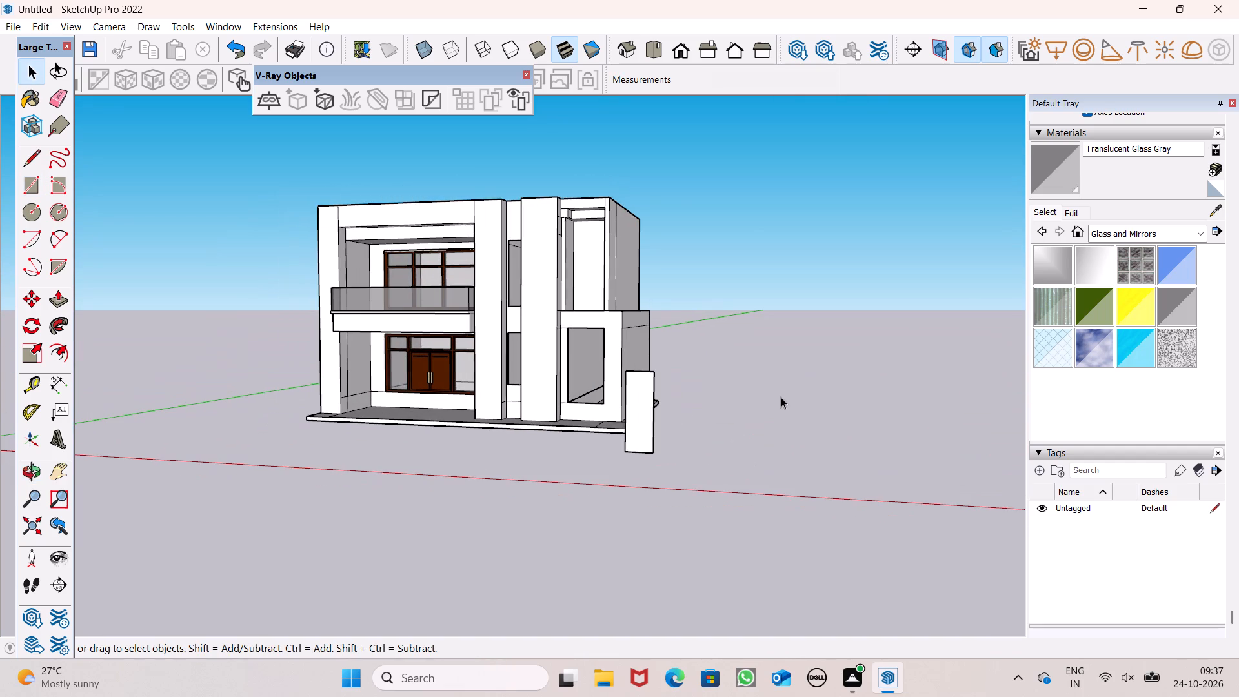
middle_drag(741, 436, 780, 450)
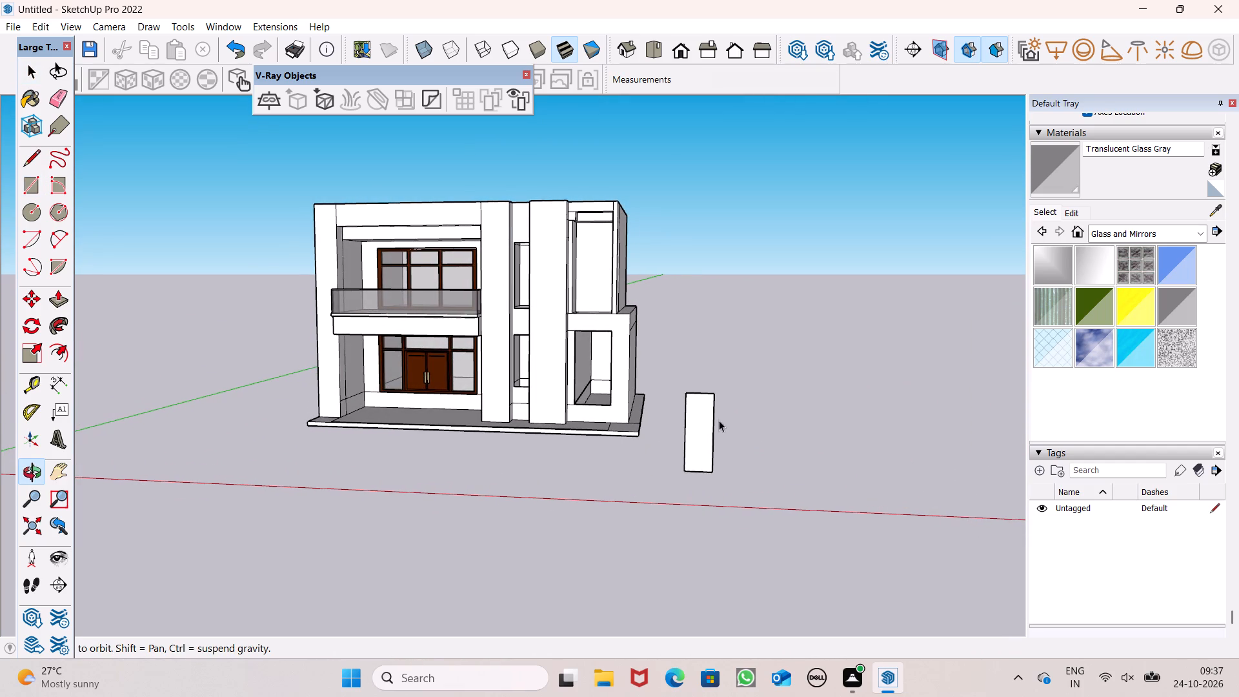
scroll(718, 419, up, 3)
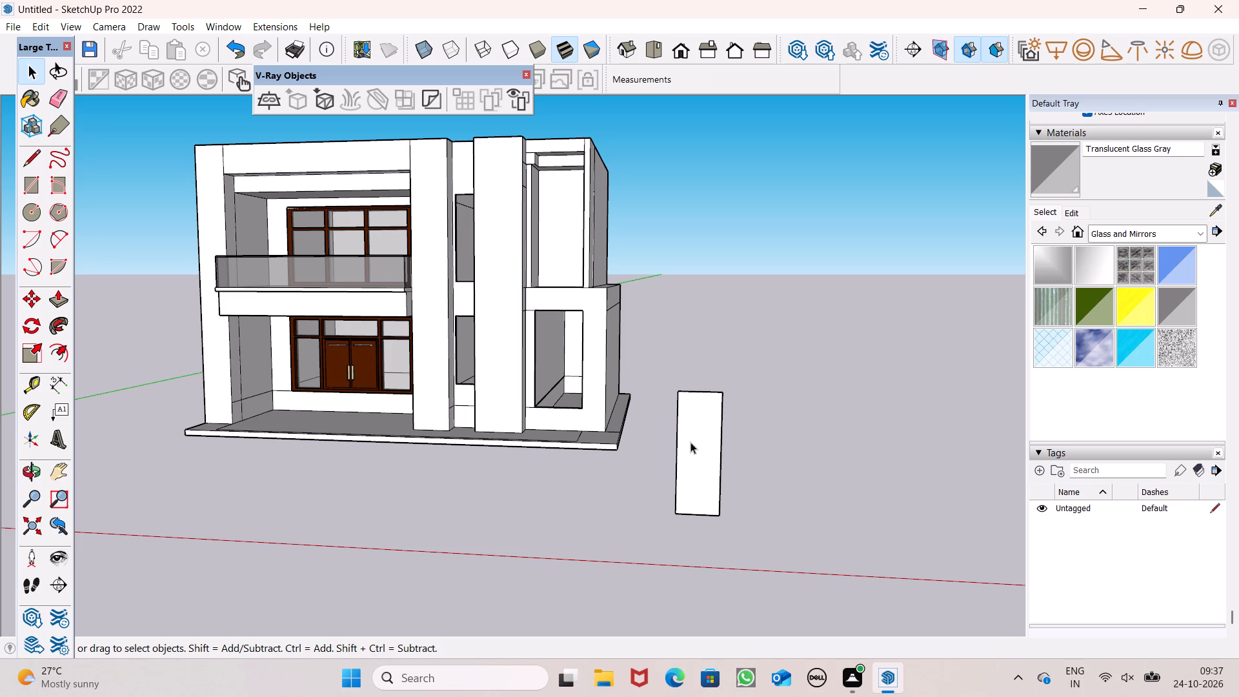
click(690, 442)
click(782, 461)
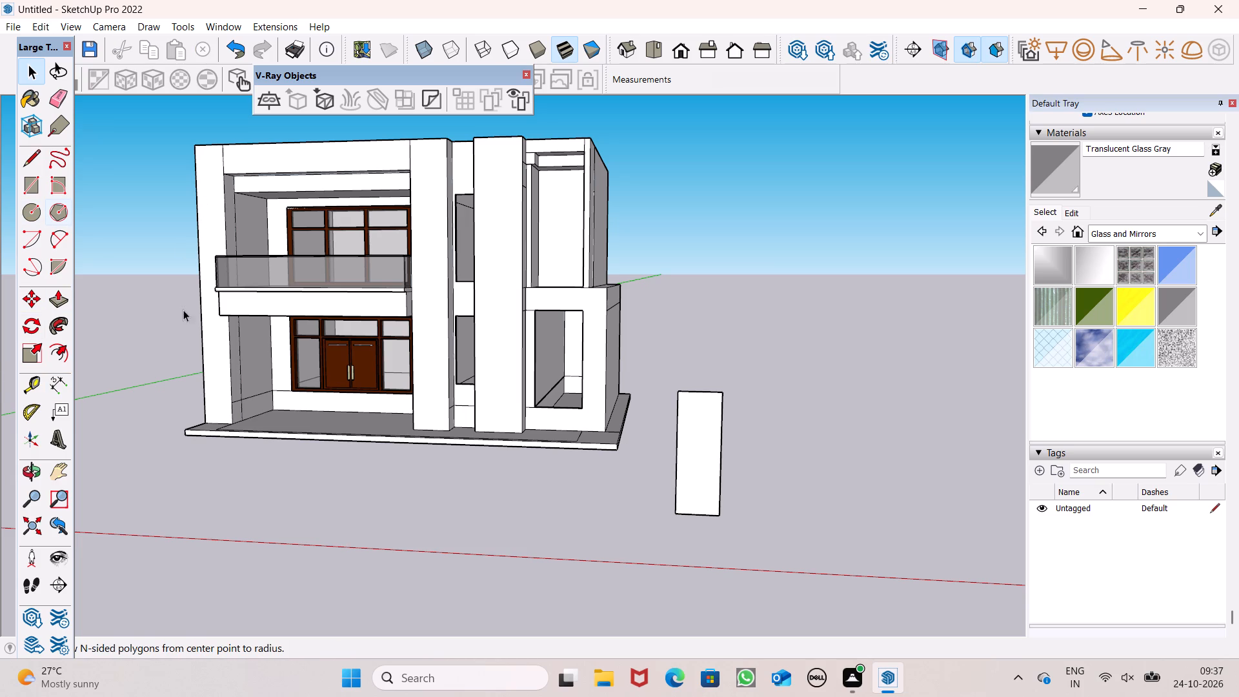
click(70, 348)
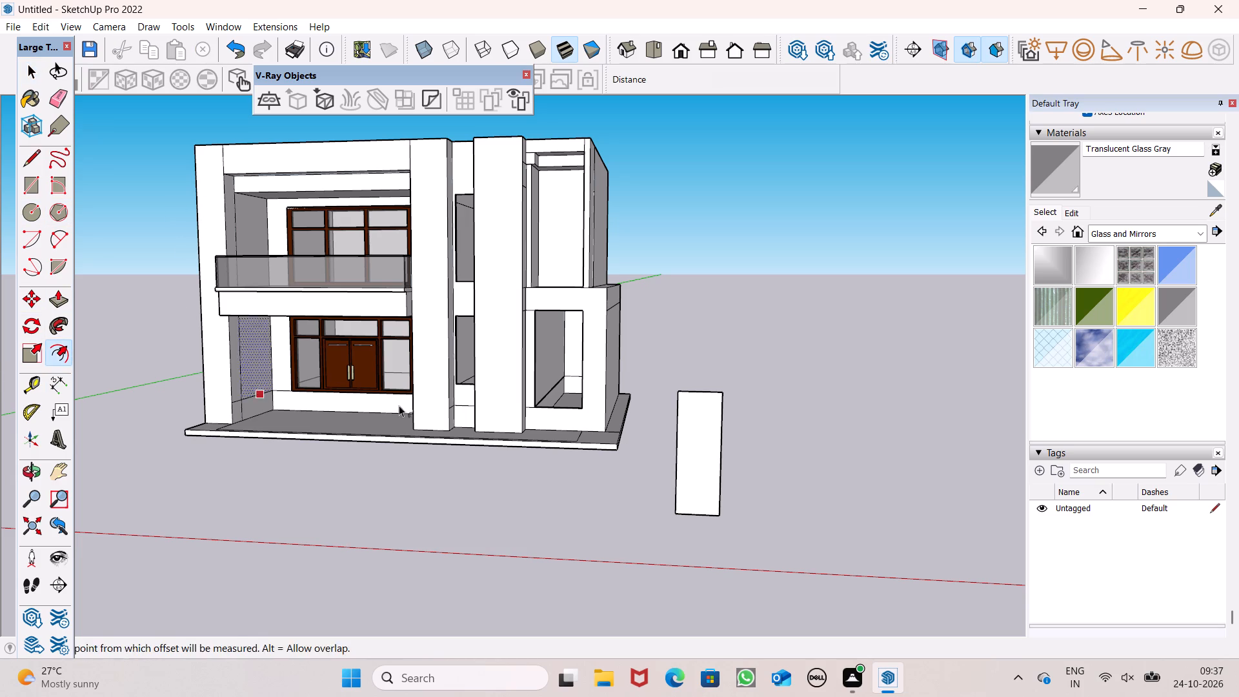
scroll(749, 412, up, 4)
click(649, 374)
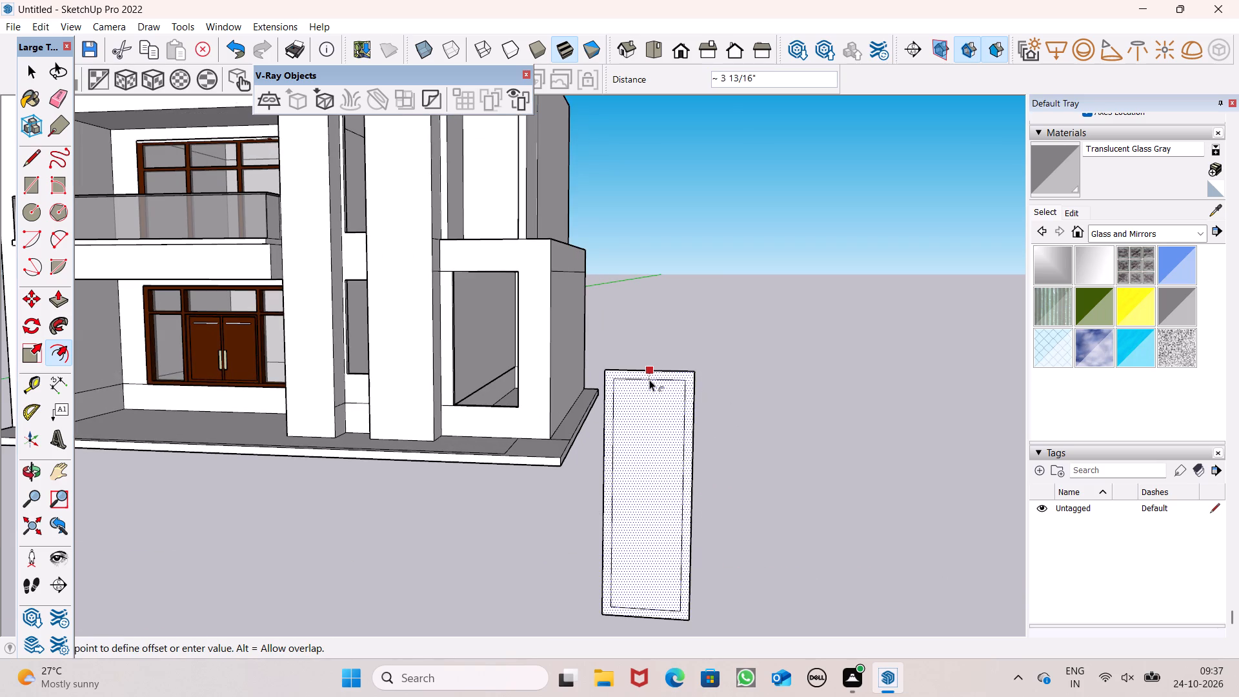
key(space)
Paint the framed panel's inner face with Translucent Glass Corrugated.
scroll(711, 281, down, 6)
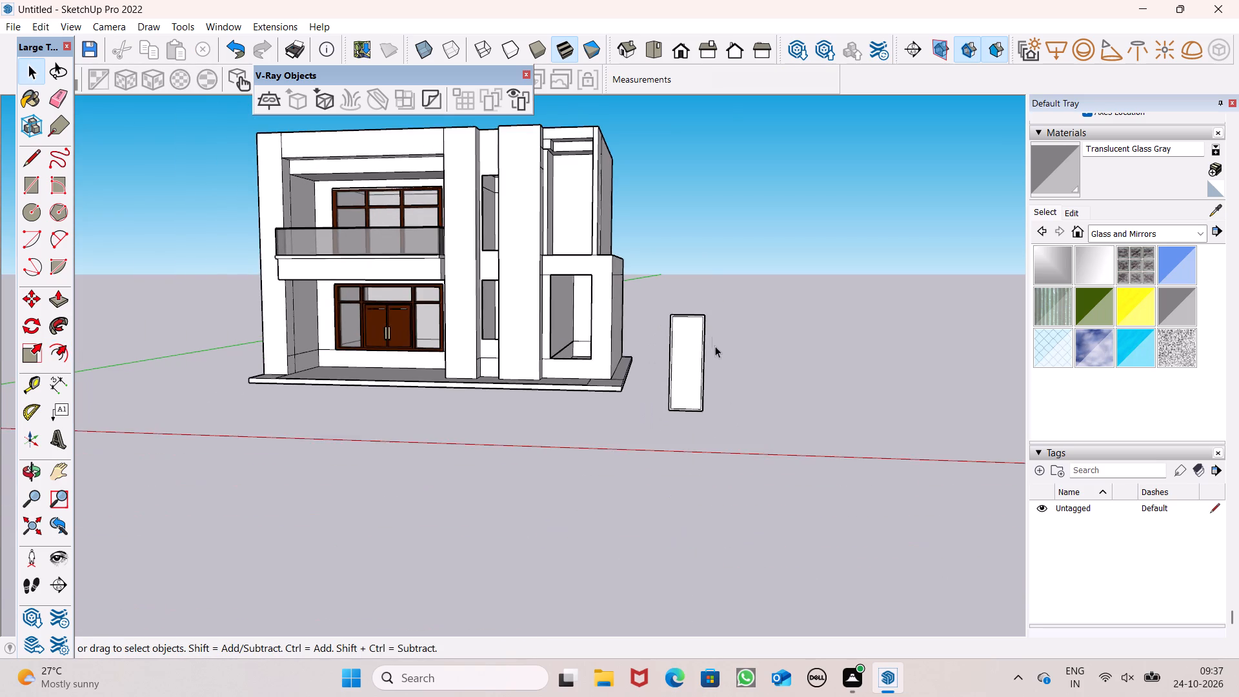
middle_drag(716, 391, 721, 418)
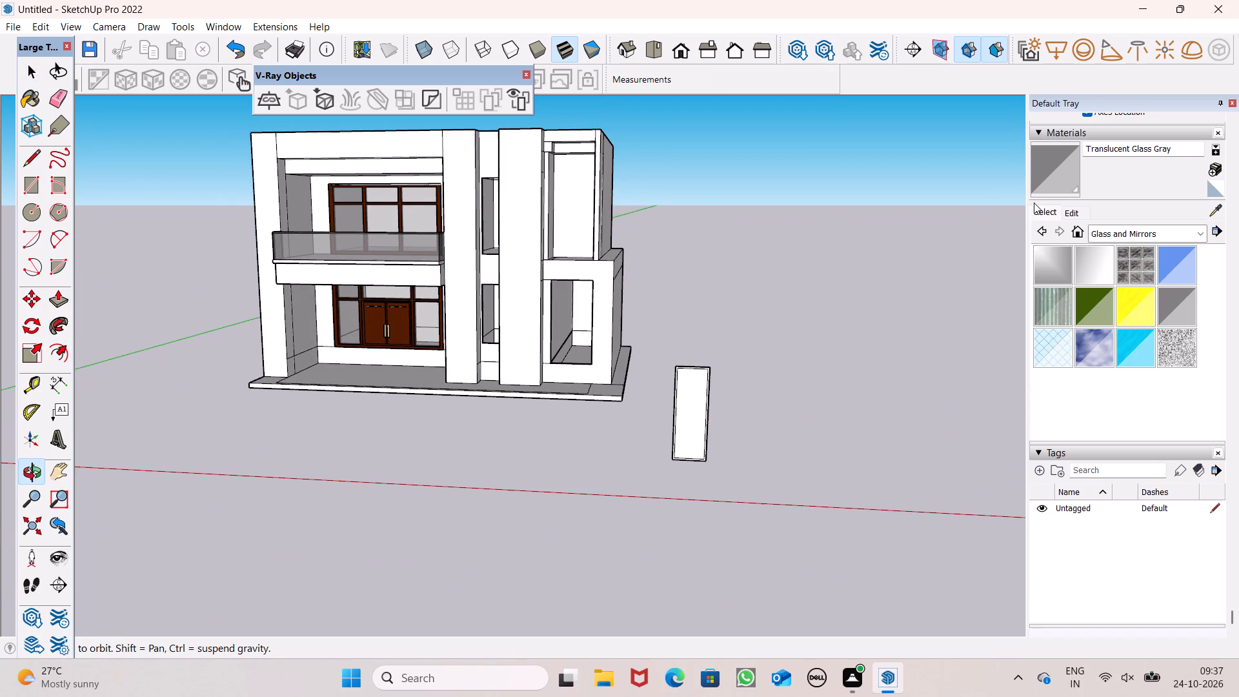
click(1064, 189)
click(1051, 312)
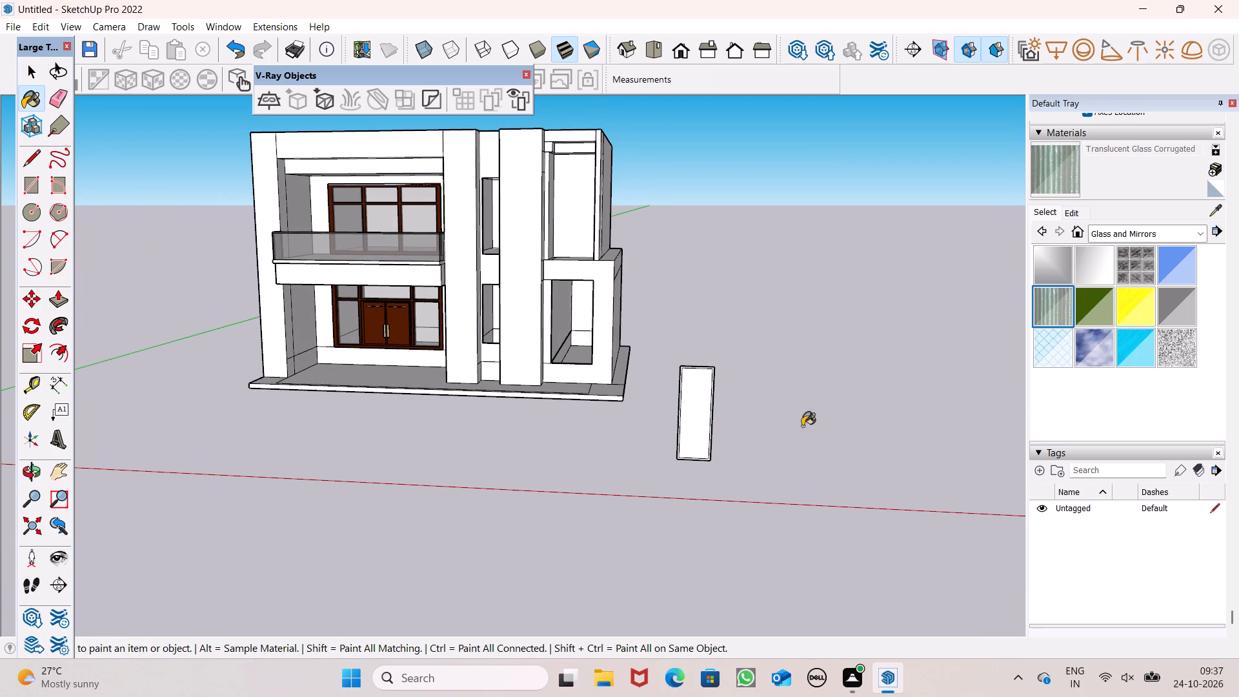
scroll(750, 445, up, 4)
click(672, 422)
scroll(792, 366, down, 2)
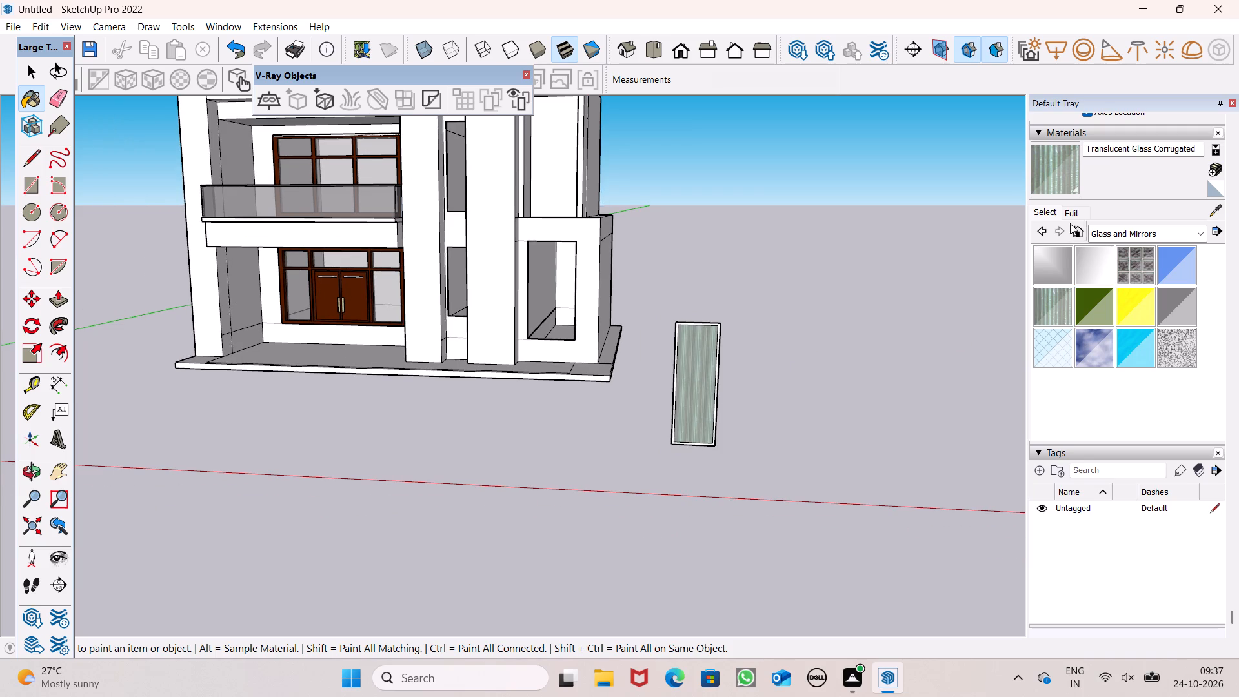
Set the Translucent Glass Corrugated texture size to 1' 3" for both width and height.
click(1073, 213)
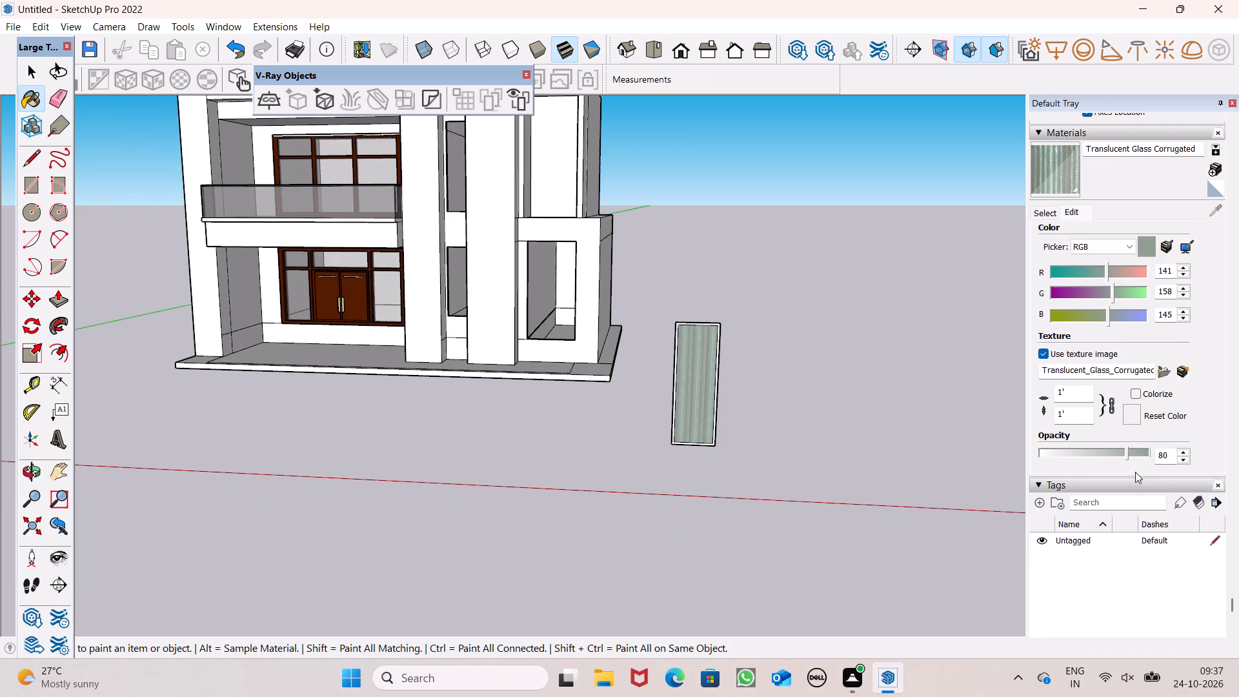
click(1086, 390)
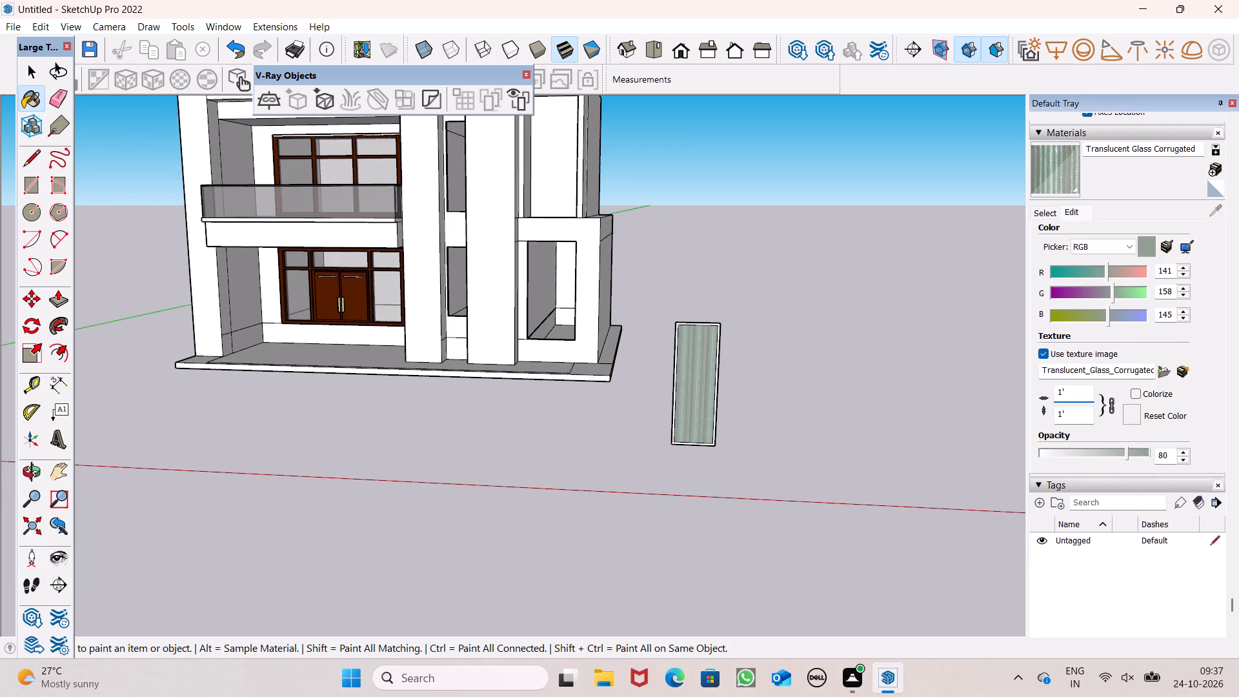
key(BackSpace)
text(2')
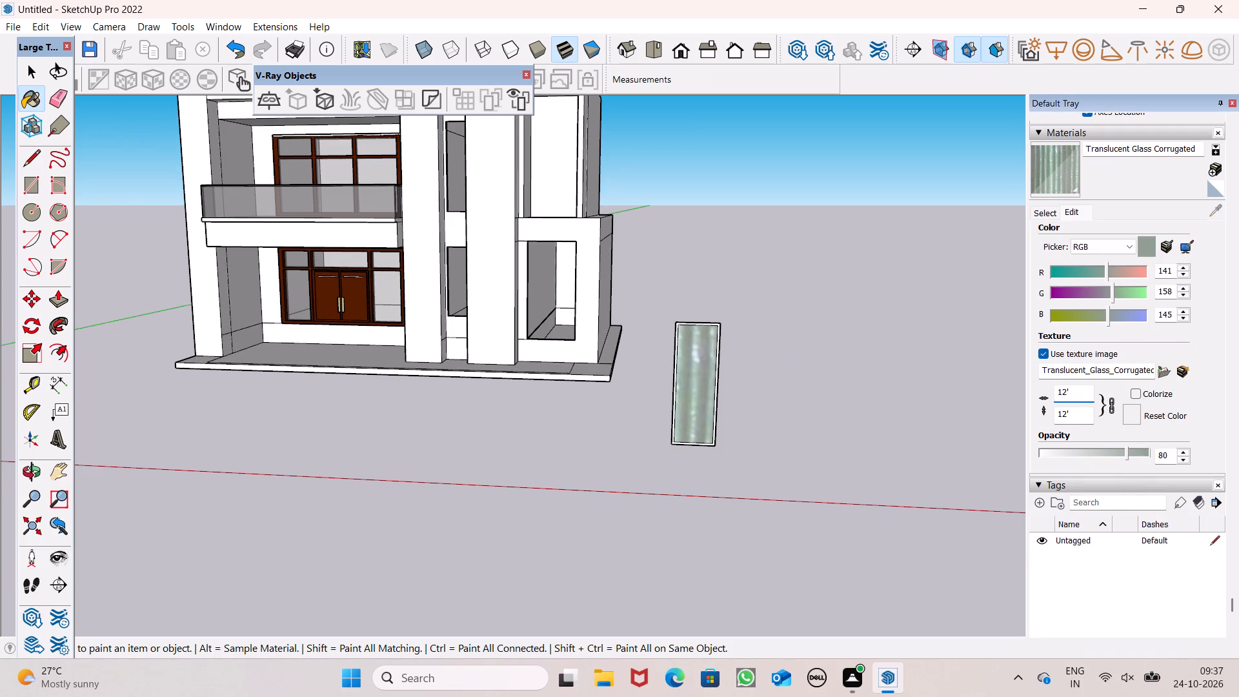
key(BackSpace)
key(BackSpace)
key(BackSpace)
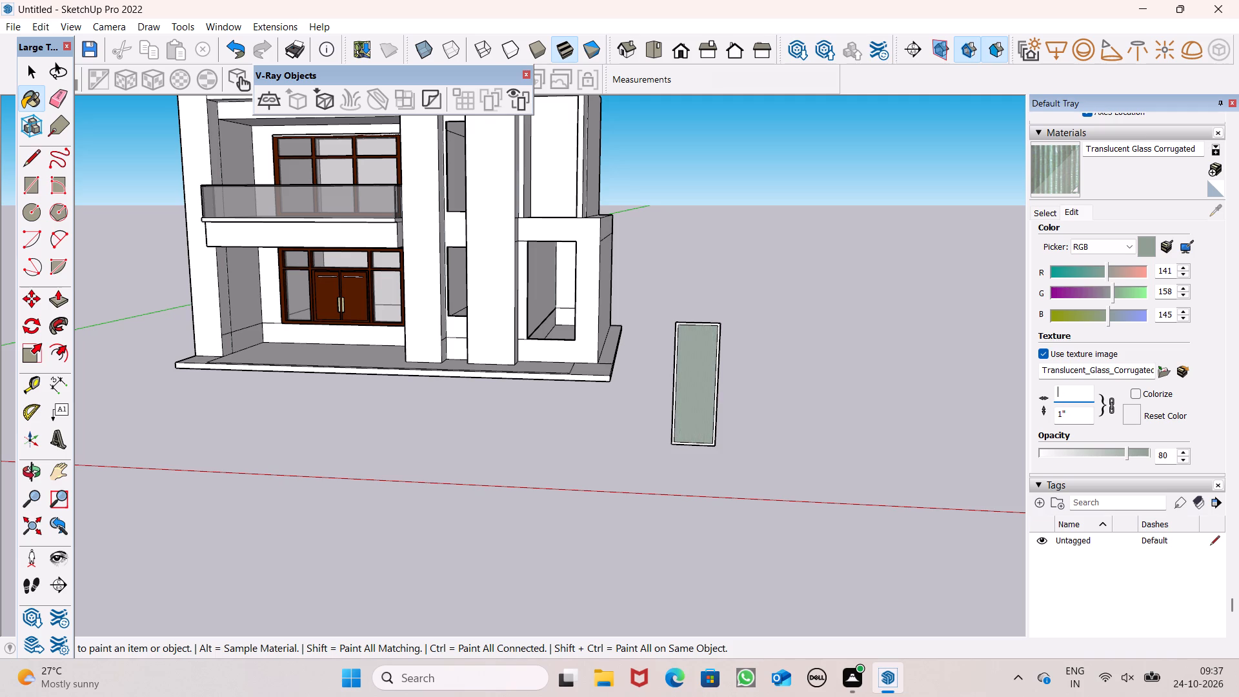
text(1')
key(Return)
key(BackSpace)
key(apostrophe)
key(3)
key(shift+quotedbl)
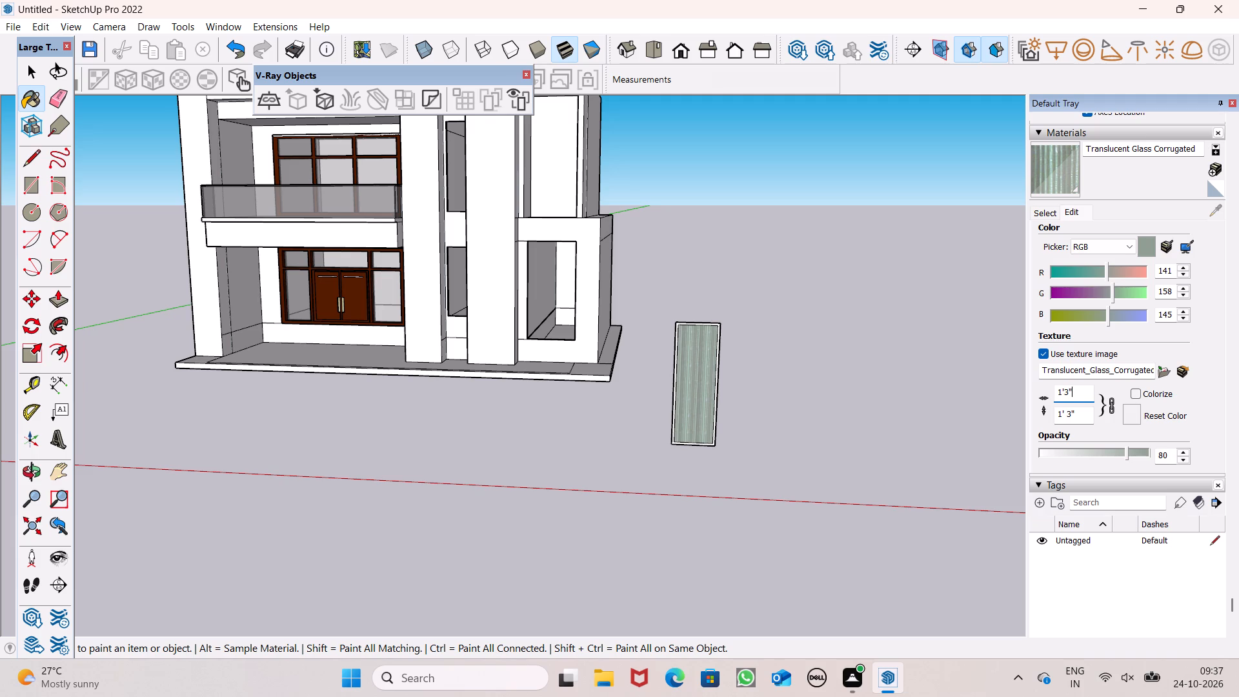
key(Return)
key(space)
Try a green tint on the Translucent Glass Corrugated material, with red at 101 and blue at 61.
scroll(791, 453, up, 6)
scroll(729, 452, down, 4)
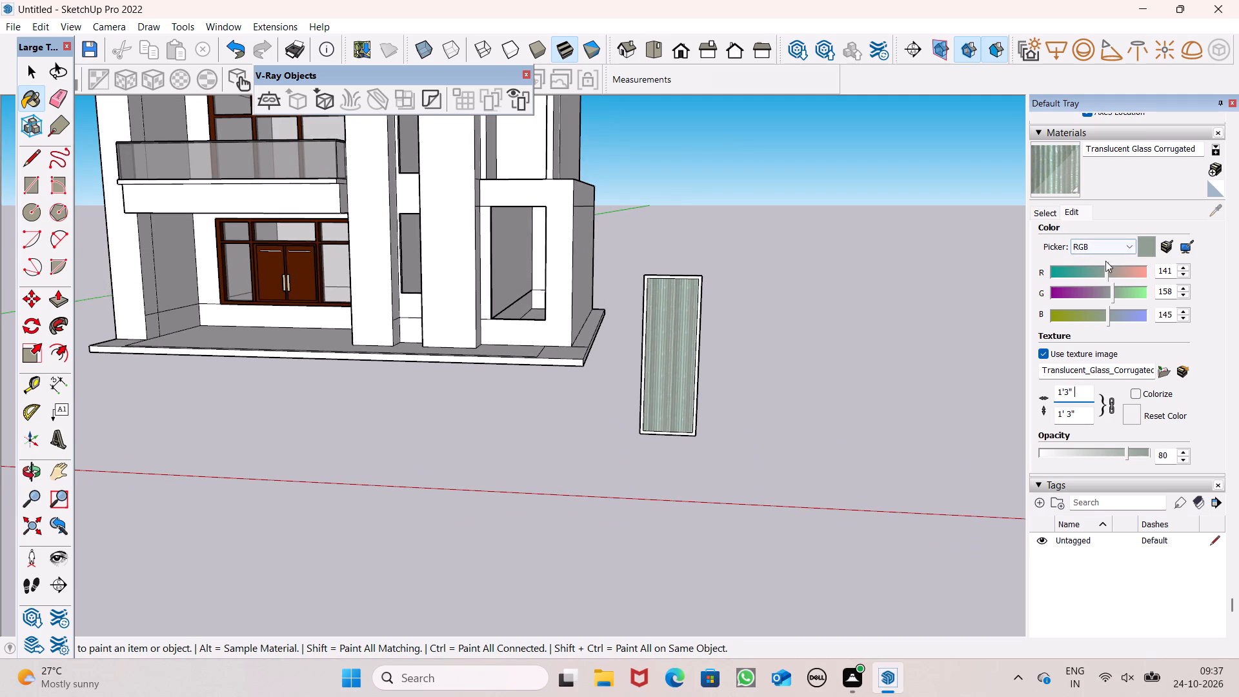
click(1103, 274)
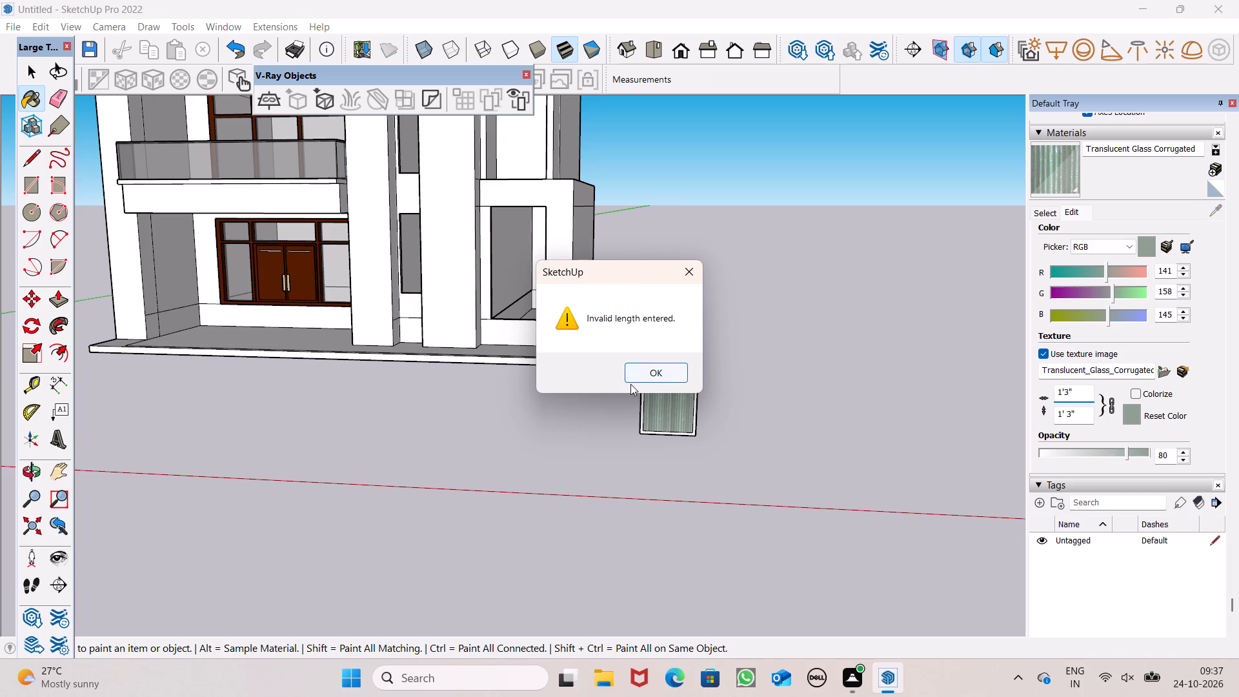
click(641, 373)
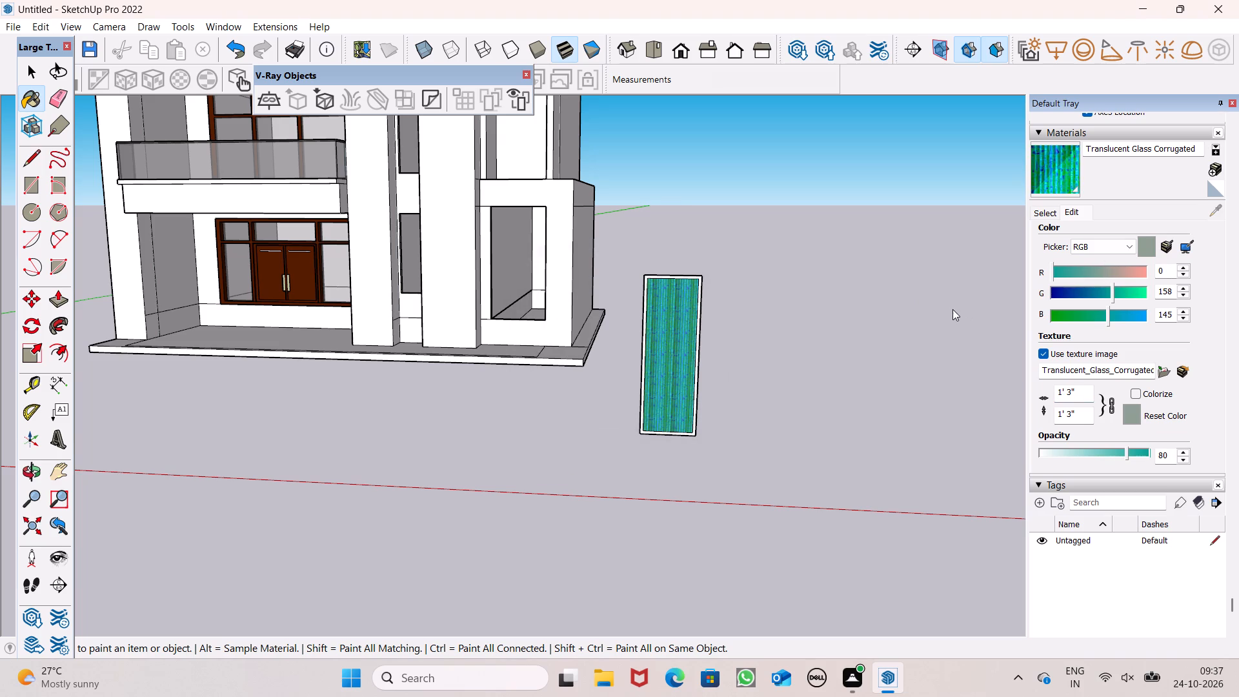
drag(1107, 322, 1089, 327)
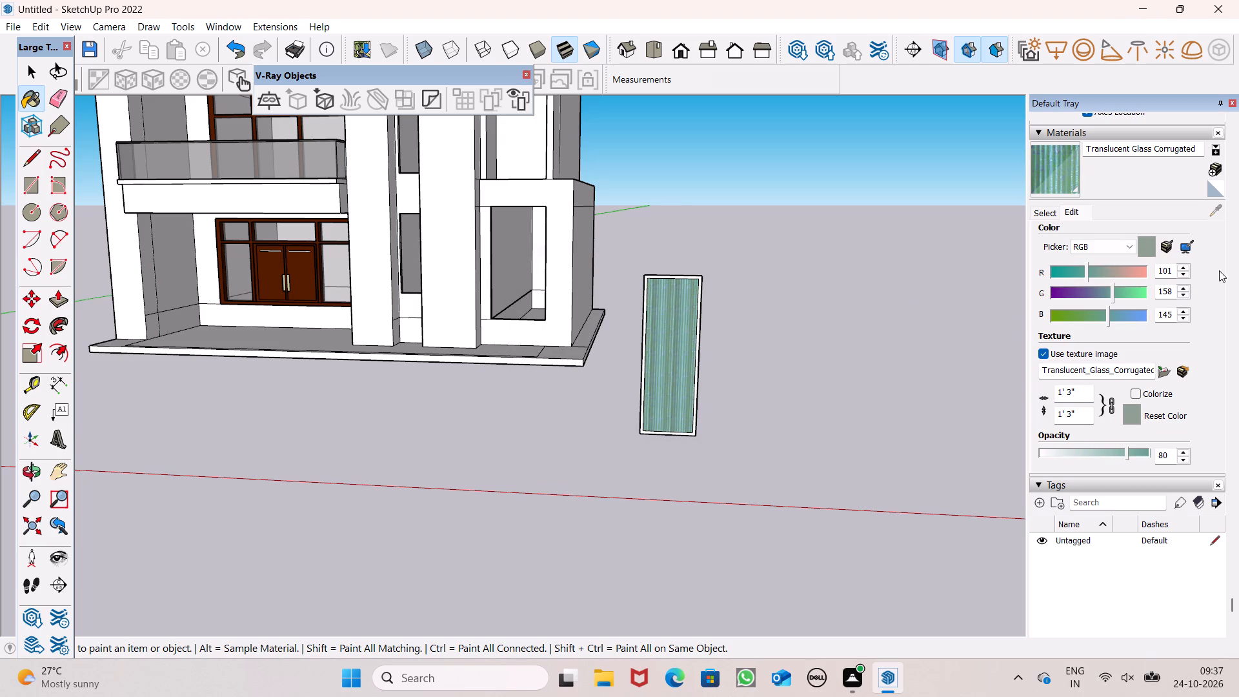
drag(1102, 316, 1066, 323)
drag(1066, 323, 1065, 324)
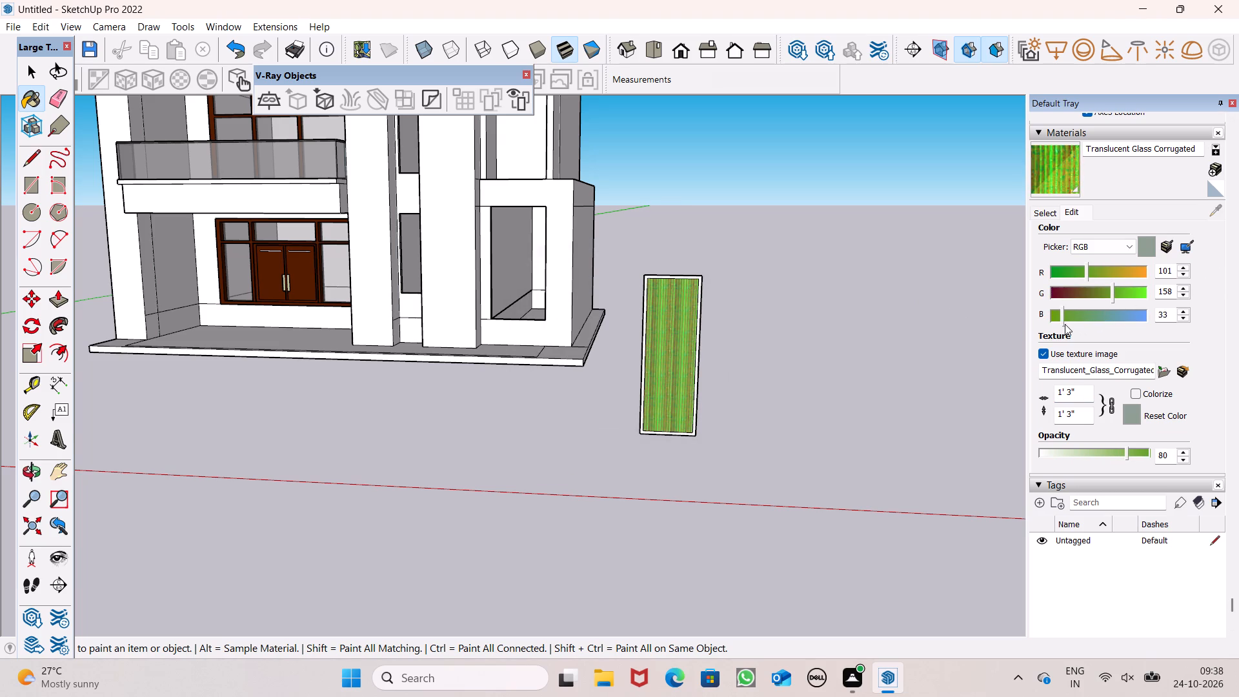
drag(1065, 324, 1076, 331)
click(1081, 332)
Set the Translucent Glass Corrugated colour to red 141 and green 132.
drag(1125, 273, 1118, 276)
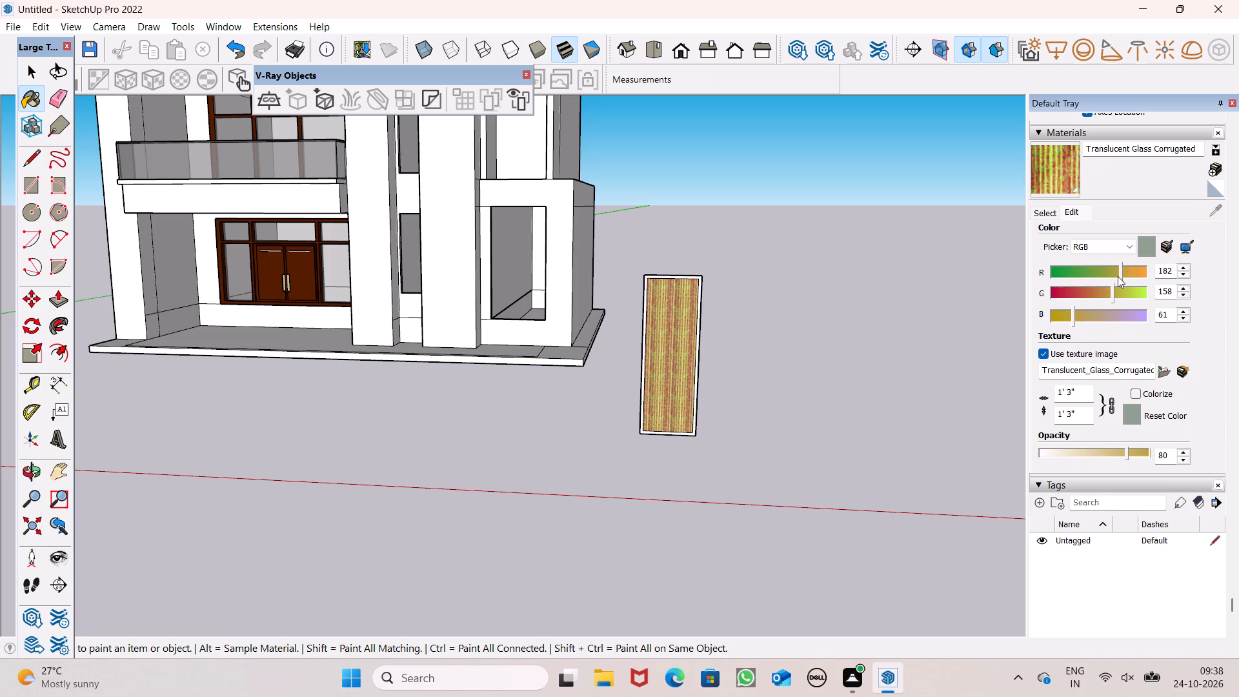
drag(1118, 276, 1109, 279)
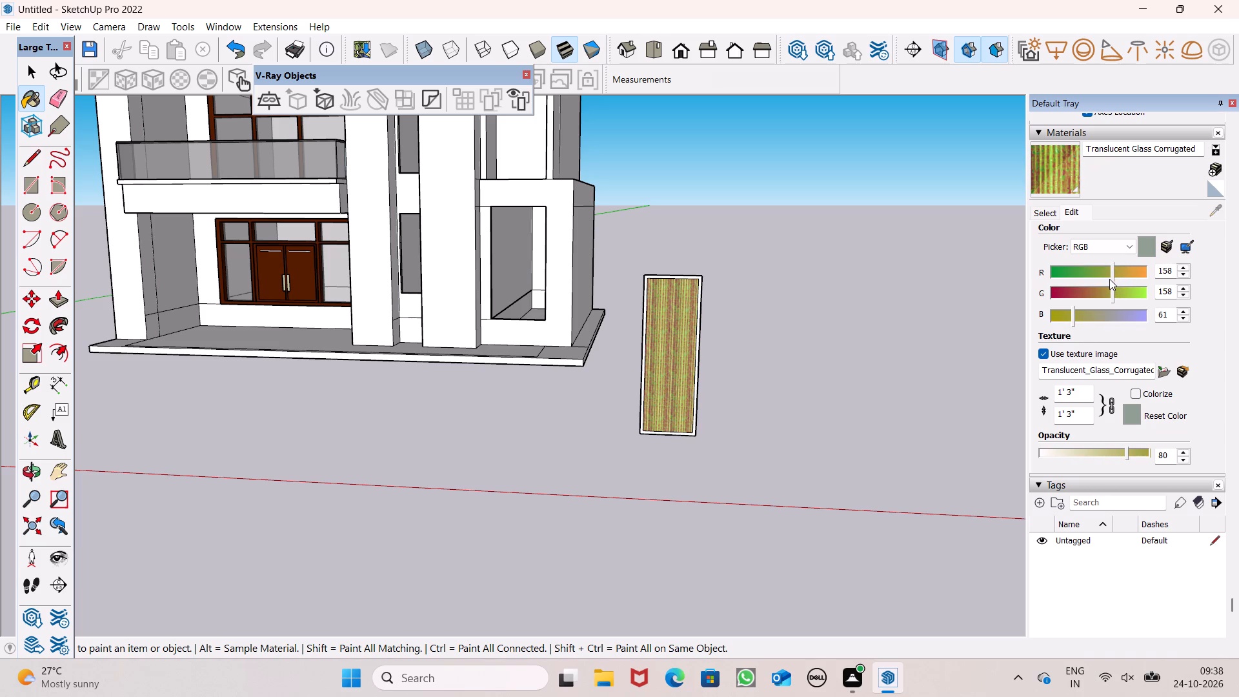
drag(1109, 279, 1105, 279)
drag(1110, 297, 1113, 299)
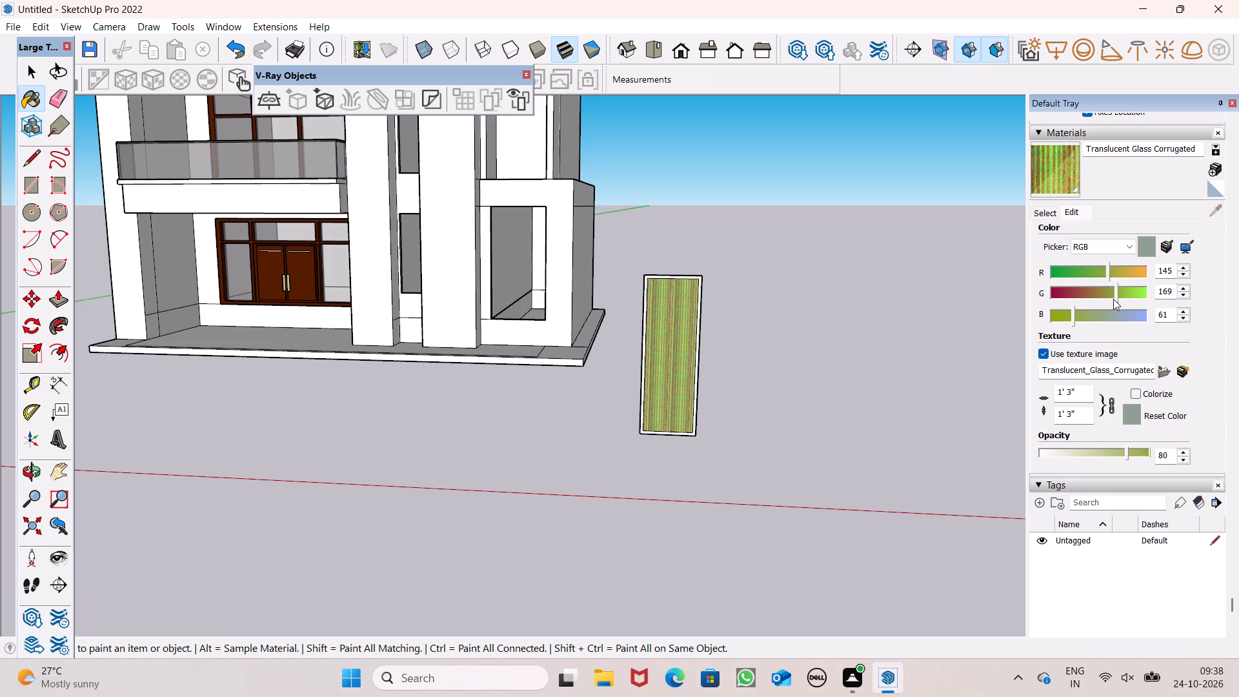
drag(1113, 299, 1102, 301)
click(1100, 301)
click(1105, 277)
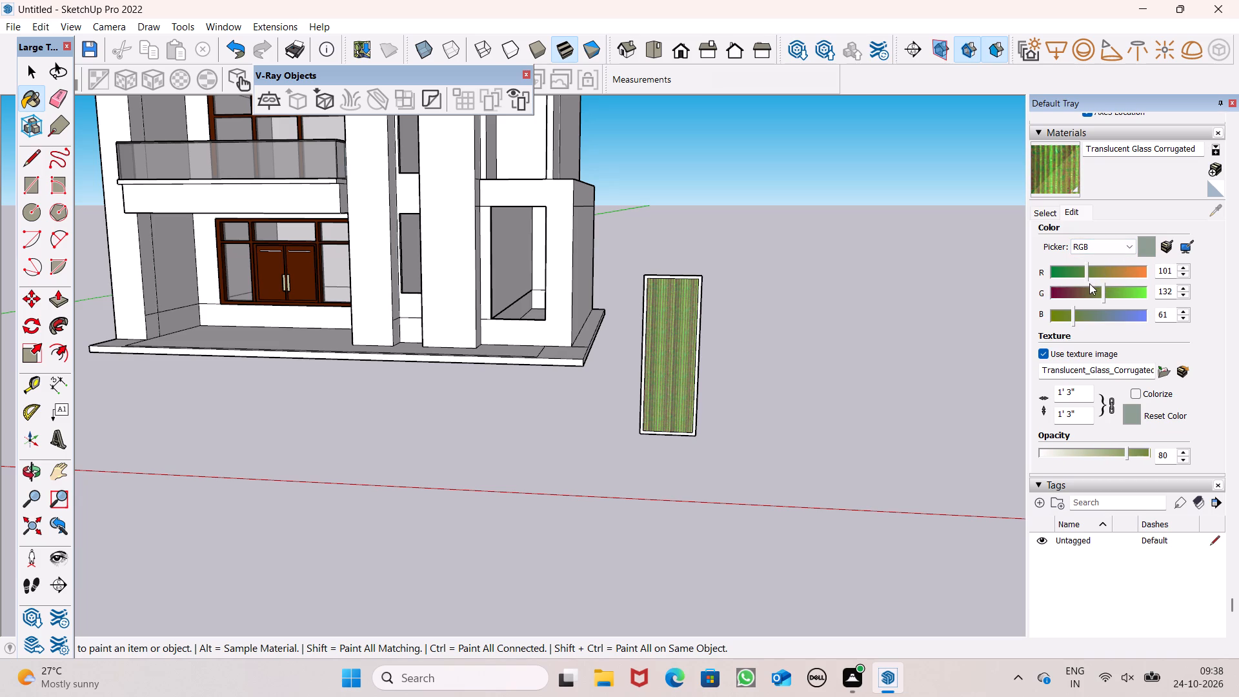
click(1103, 279)
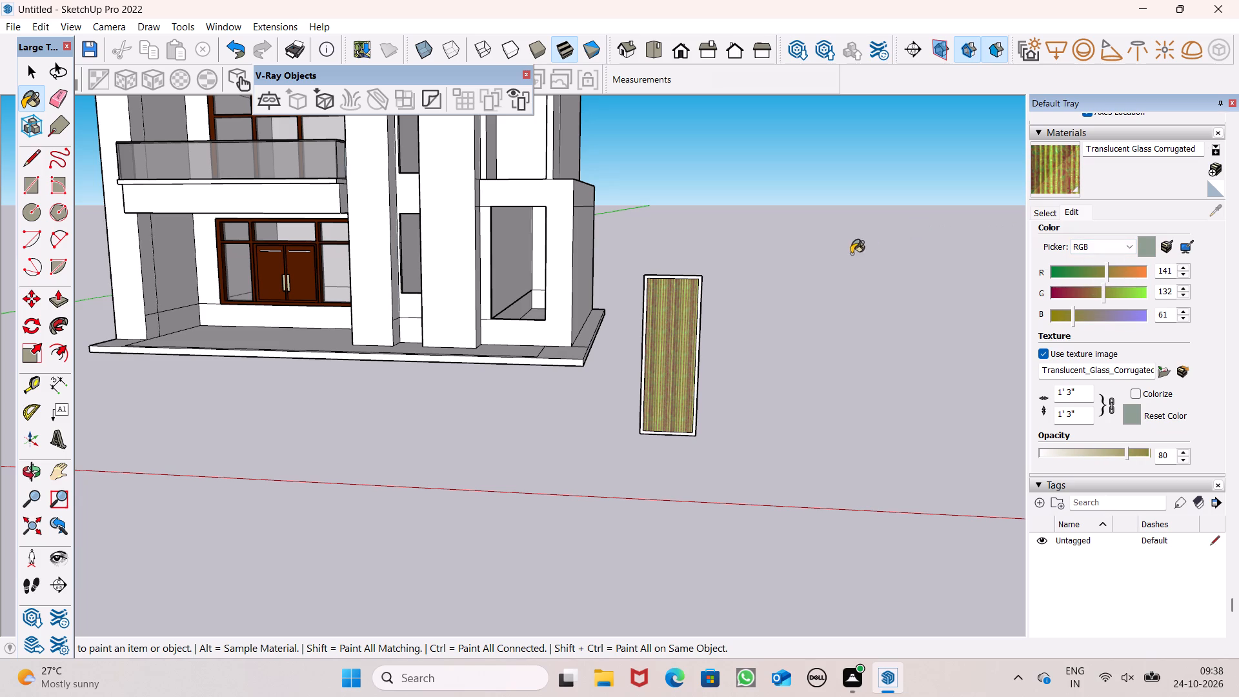
Set the blue value of the Translucent Glass Corrugated colour to 85.
click(1087, 318)
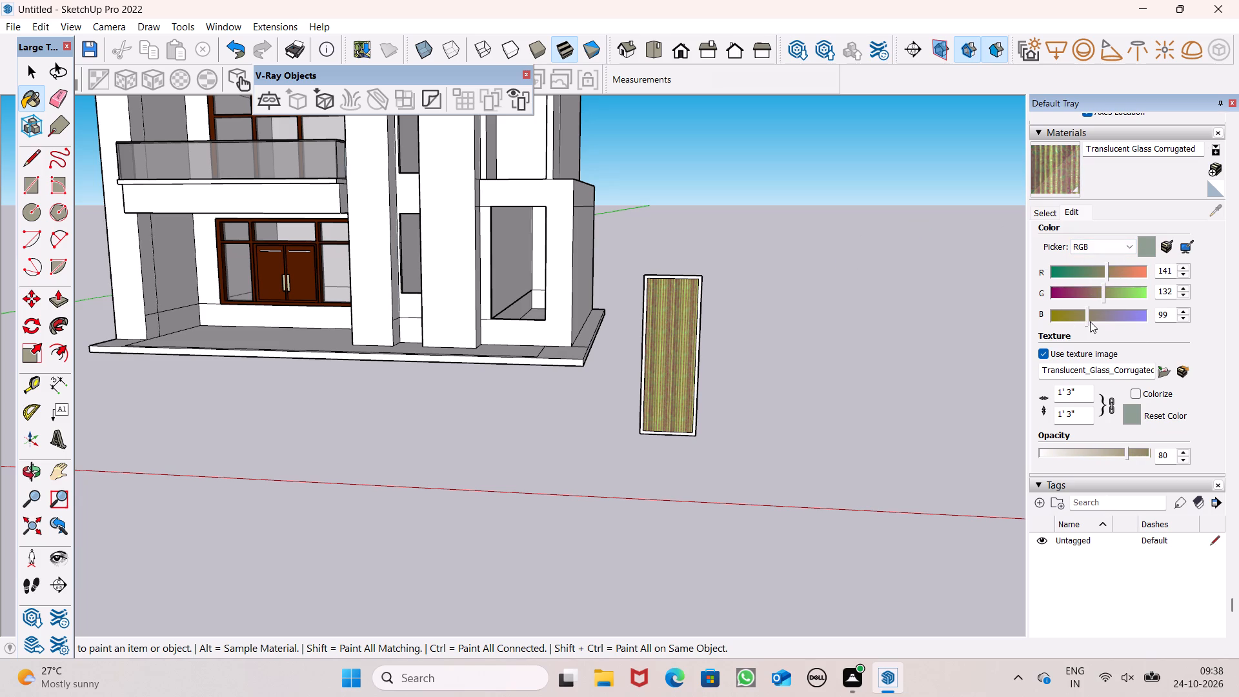
drag(1091, 322, 1089, 324)
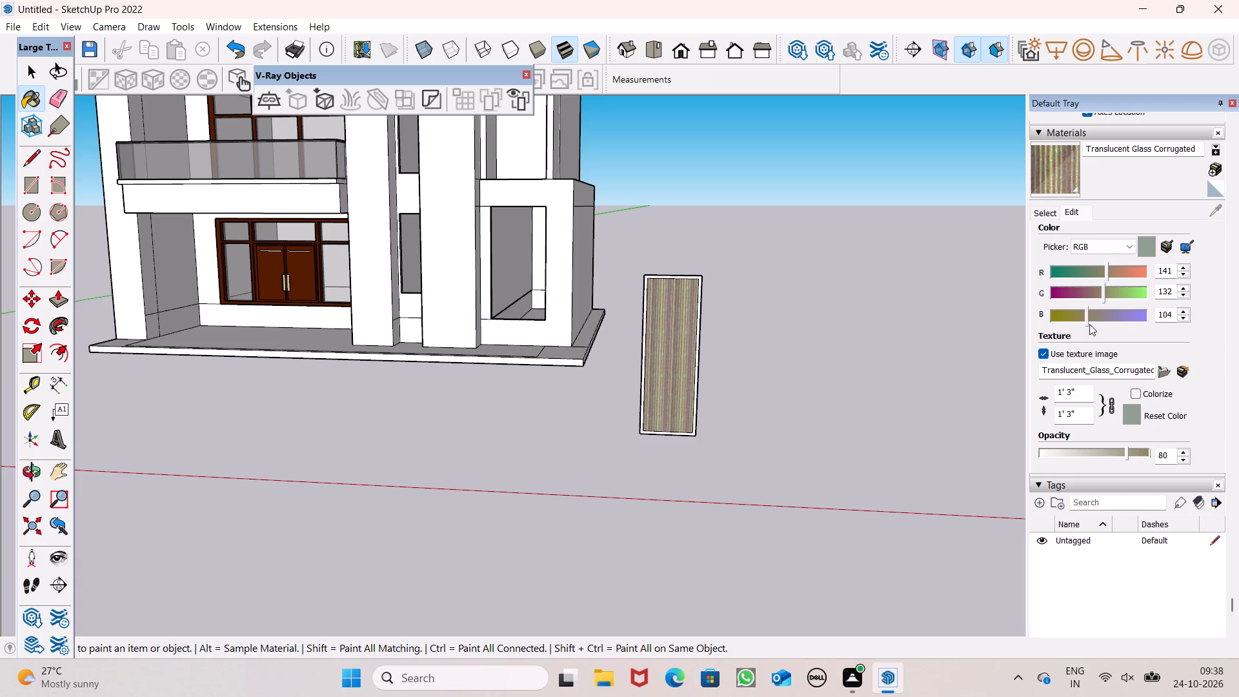
drag(1089, 324, 1084, 328)
click(1084, 328)
key(space)
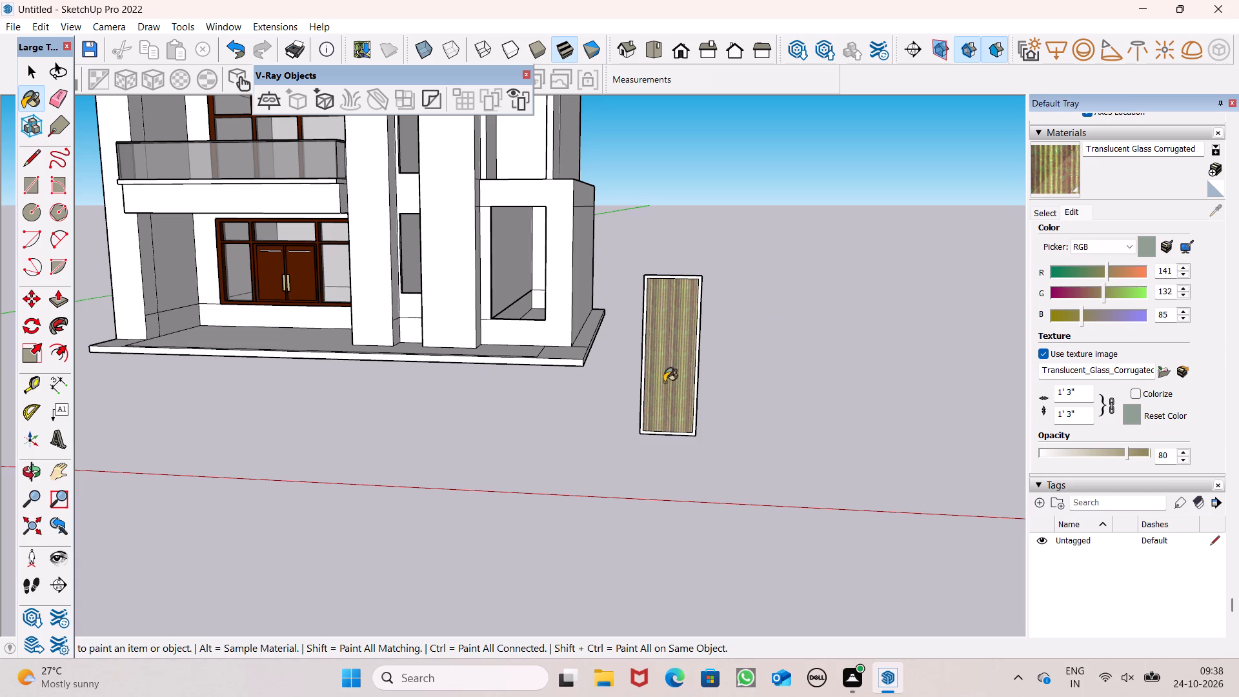
Paint the narrow front frame around the corrugated glass with Color B08 from the Colors collection.
click(1045, 214)
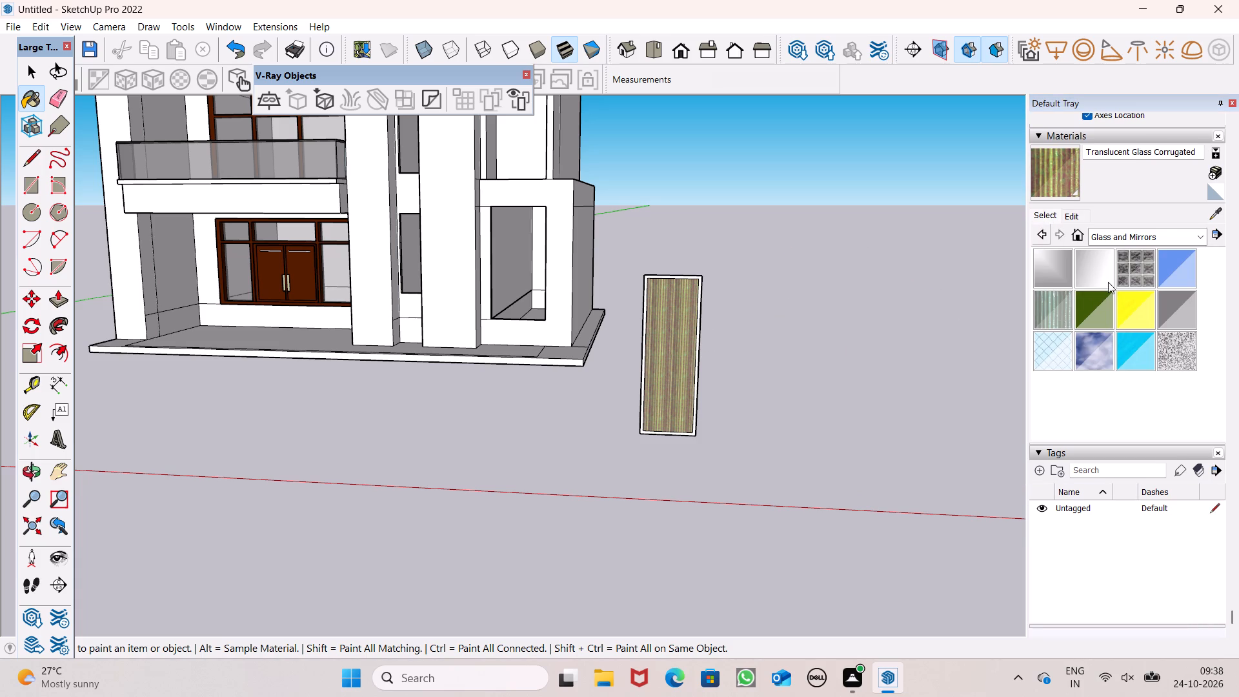
click(1131, 233)
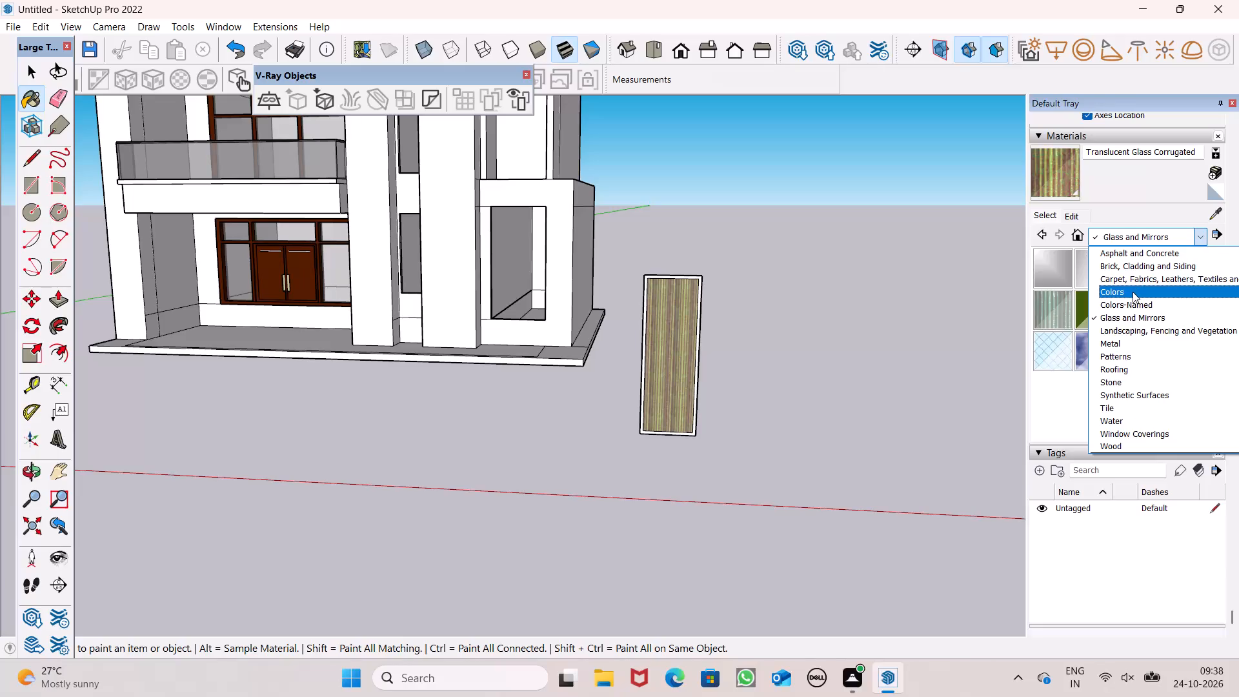
click(1133, 292)
click(1174, 381)
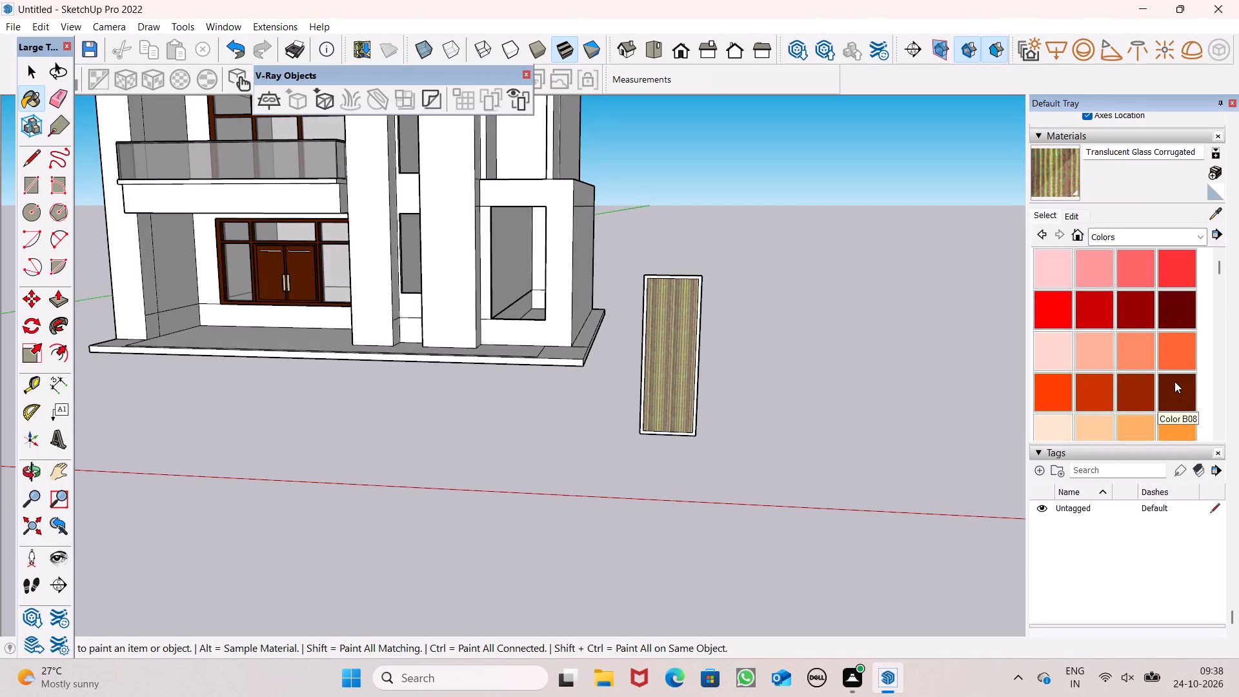
scroll(658, 374, up, 6)
scroll(735, 480, up, 6)
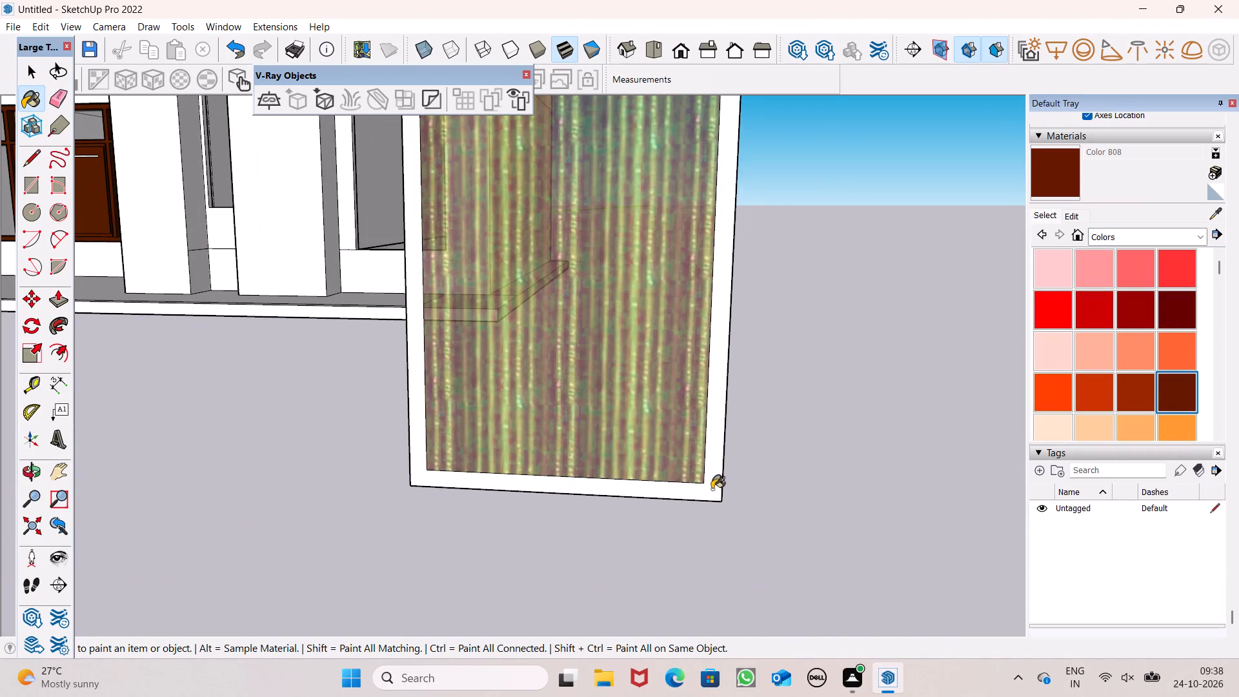
click(712, 491)
Darken the frame's Color B08 material by setting its red value to 52.
click(1073, 218)
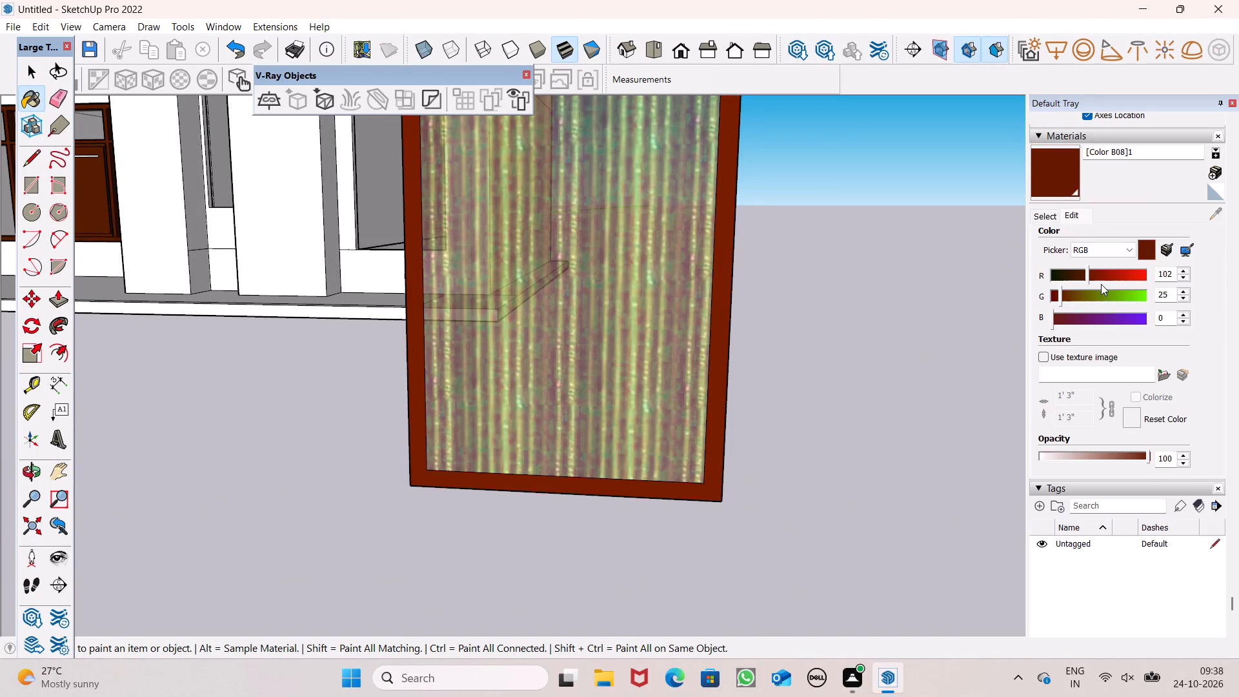
drag(1086, 277, 1073, 285)
scroll(865, 277, down, 6)
key(space)
scroll(865, 277, down, 3)
scroll(767, 272, down, 5)
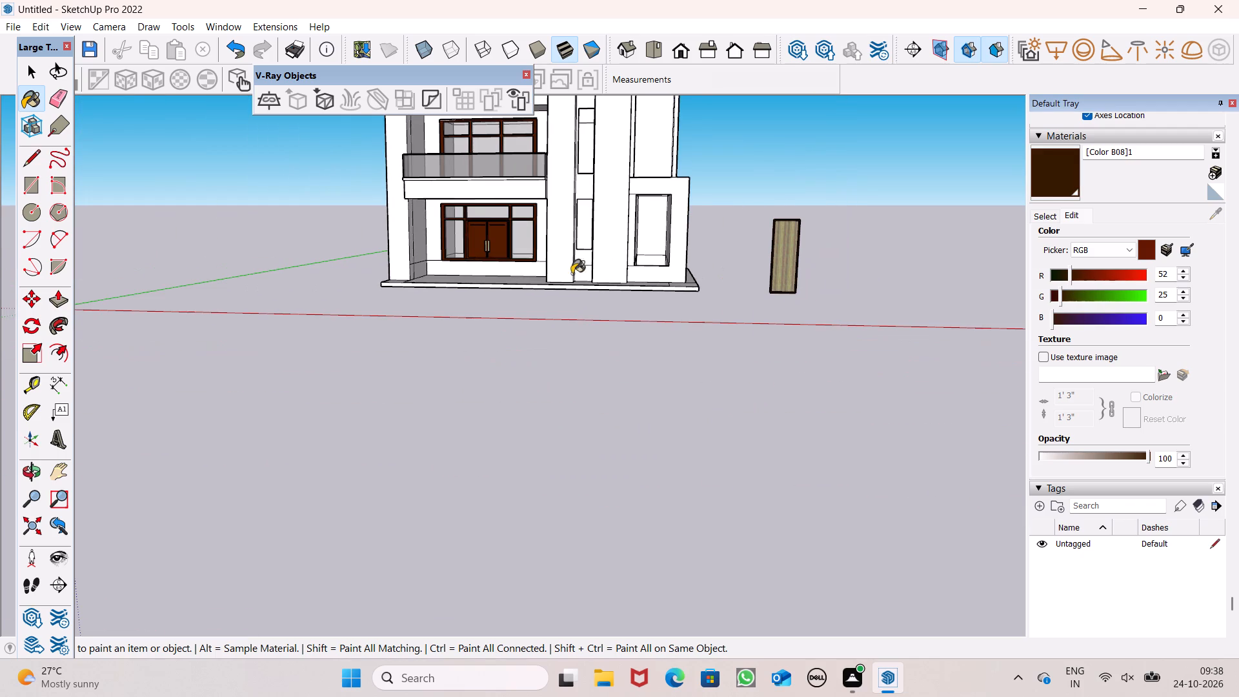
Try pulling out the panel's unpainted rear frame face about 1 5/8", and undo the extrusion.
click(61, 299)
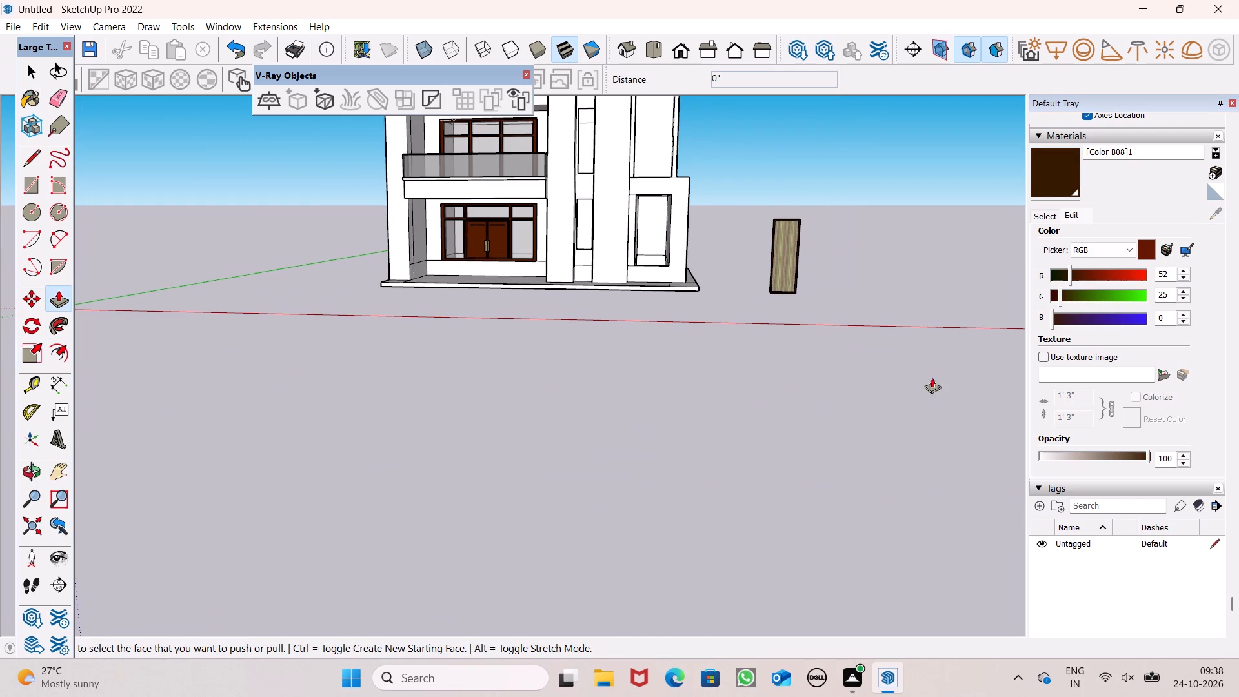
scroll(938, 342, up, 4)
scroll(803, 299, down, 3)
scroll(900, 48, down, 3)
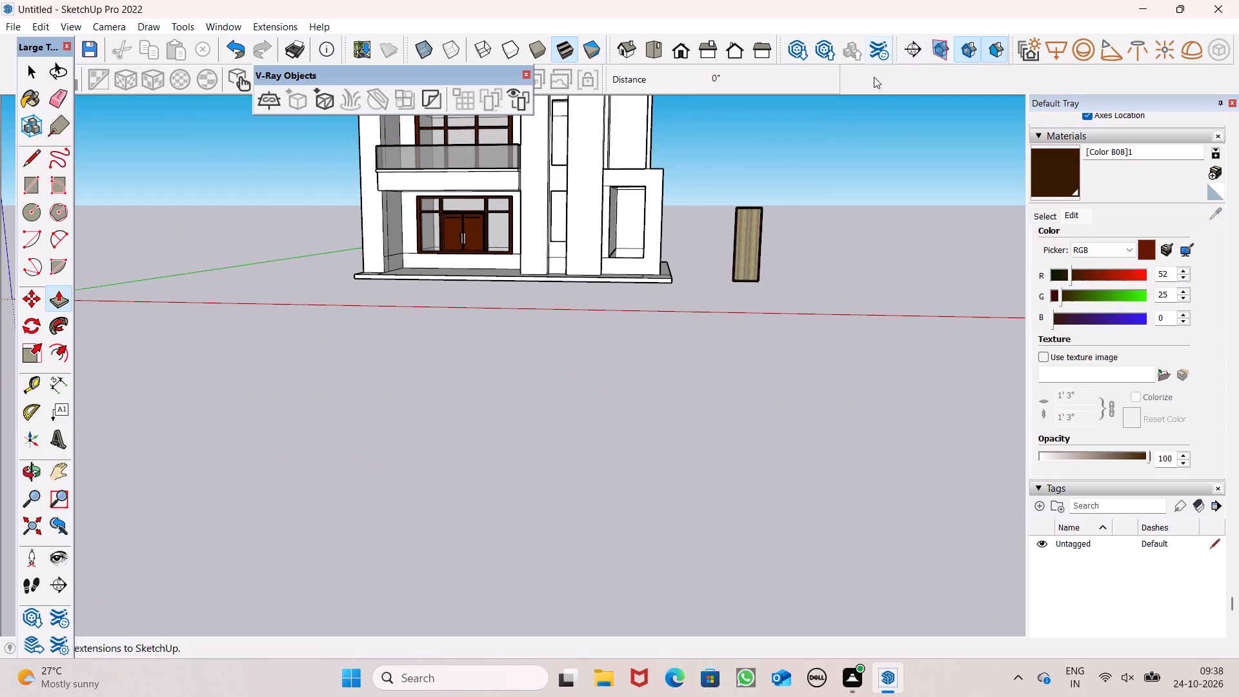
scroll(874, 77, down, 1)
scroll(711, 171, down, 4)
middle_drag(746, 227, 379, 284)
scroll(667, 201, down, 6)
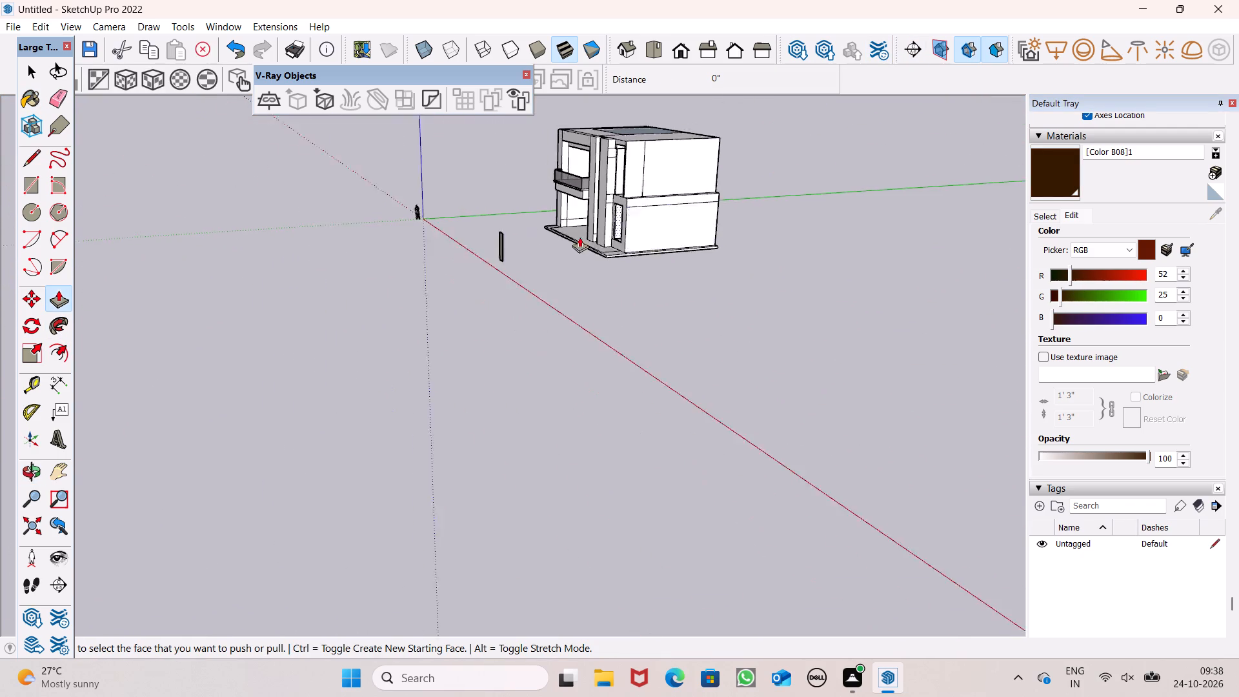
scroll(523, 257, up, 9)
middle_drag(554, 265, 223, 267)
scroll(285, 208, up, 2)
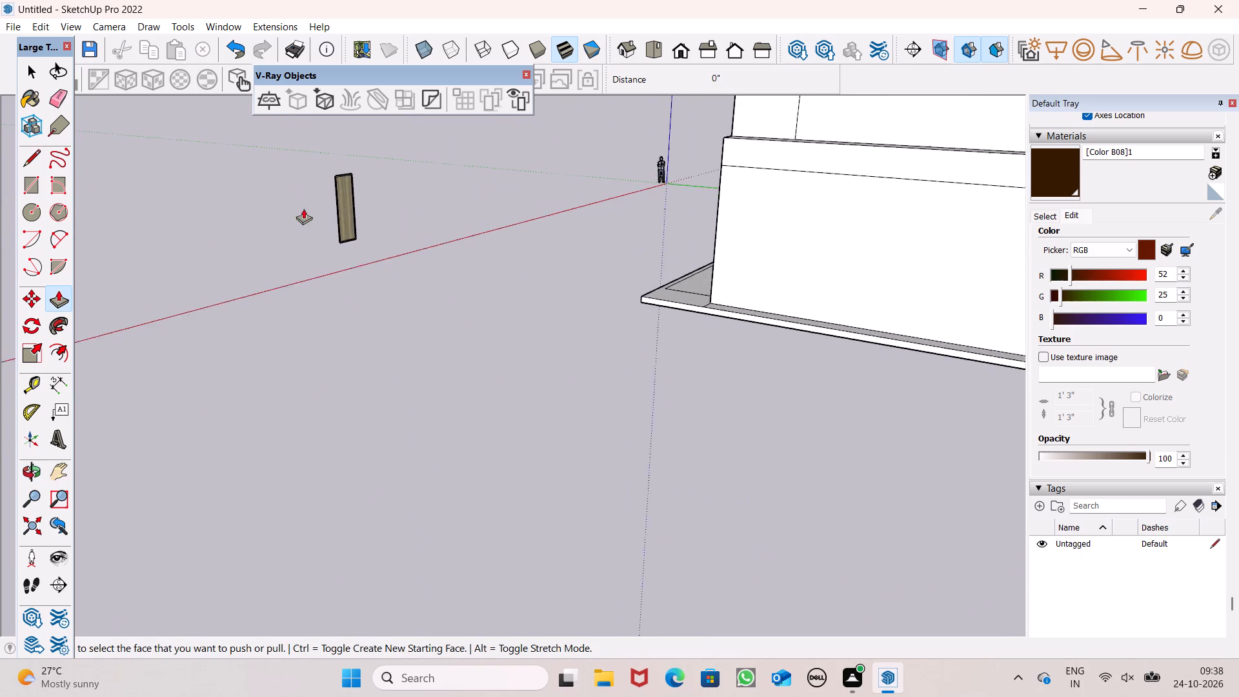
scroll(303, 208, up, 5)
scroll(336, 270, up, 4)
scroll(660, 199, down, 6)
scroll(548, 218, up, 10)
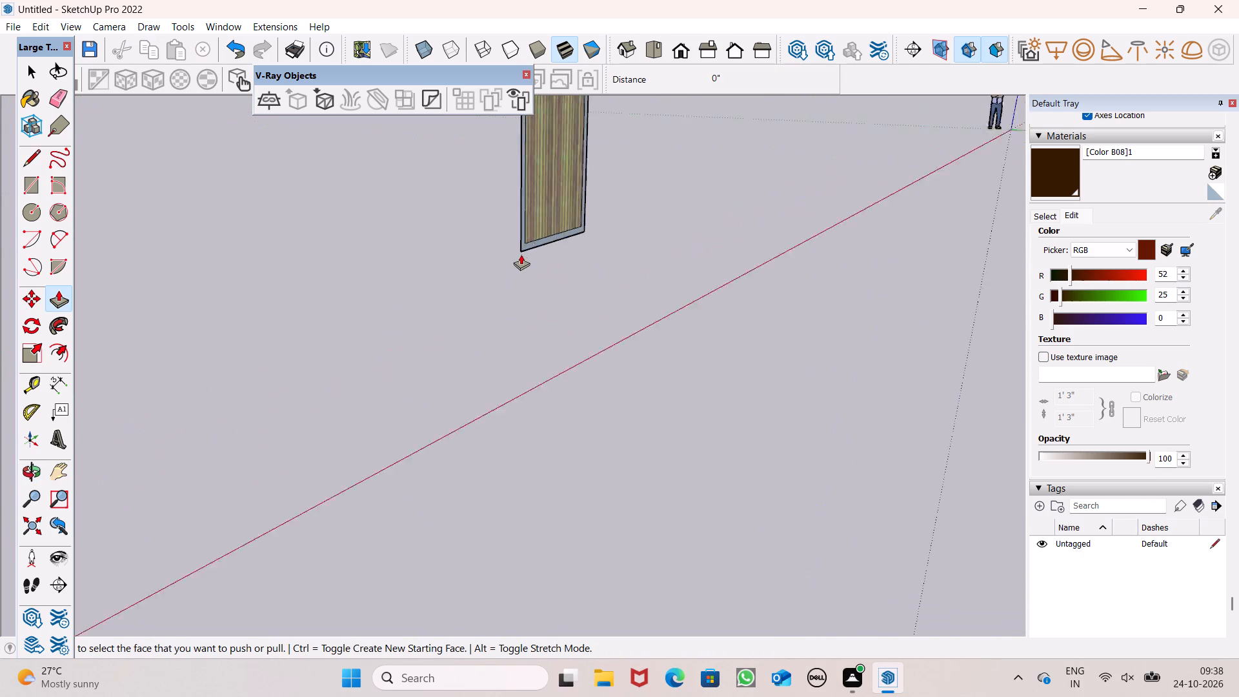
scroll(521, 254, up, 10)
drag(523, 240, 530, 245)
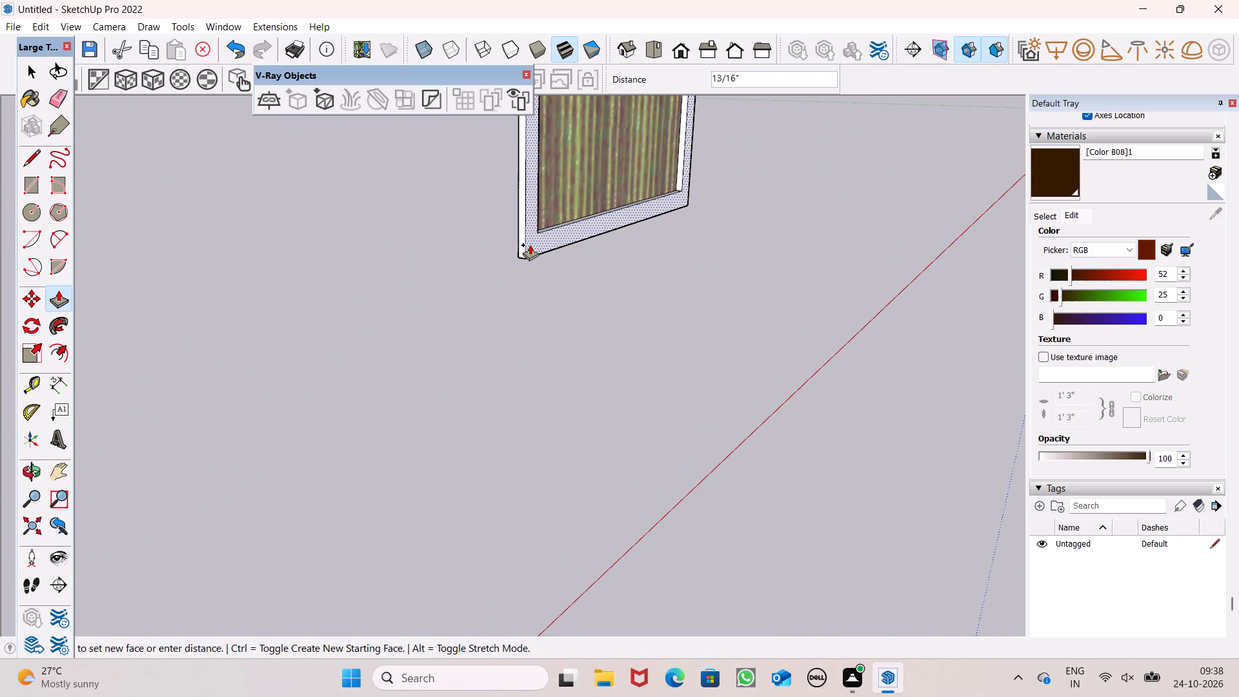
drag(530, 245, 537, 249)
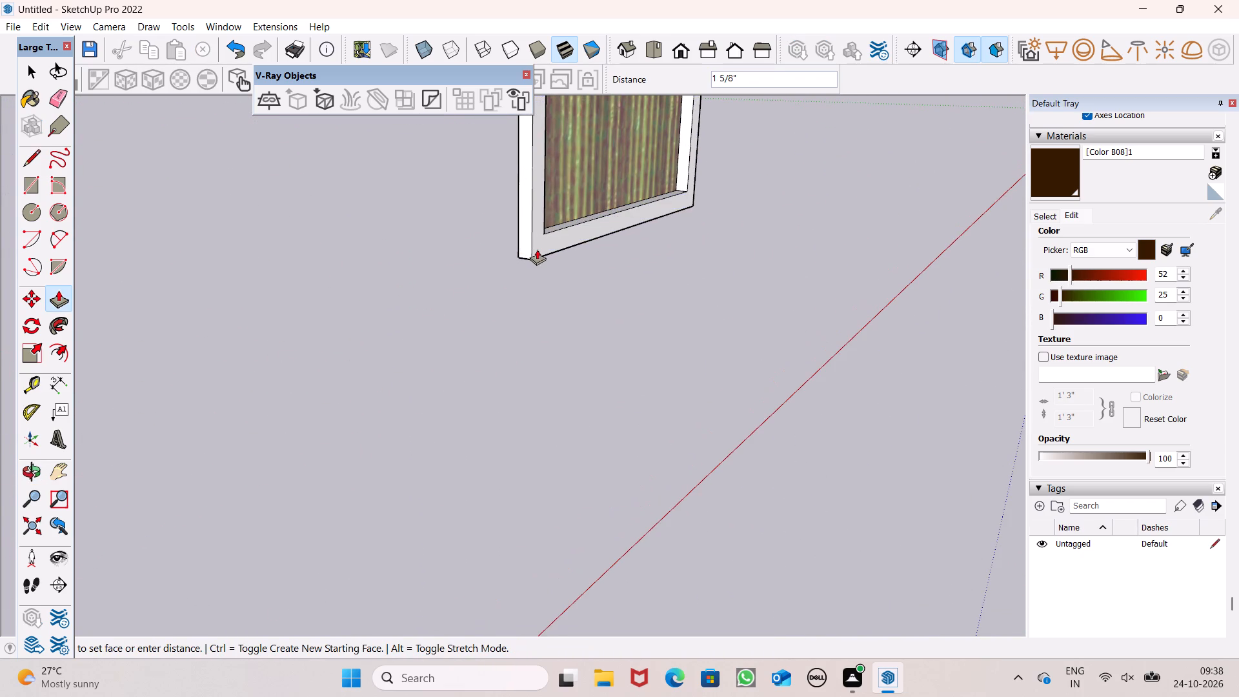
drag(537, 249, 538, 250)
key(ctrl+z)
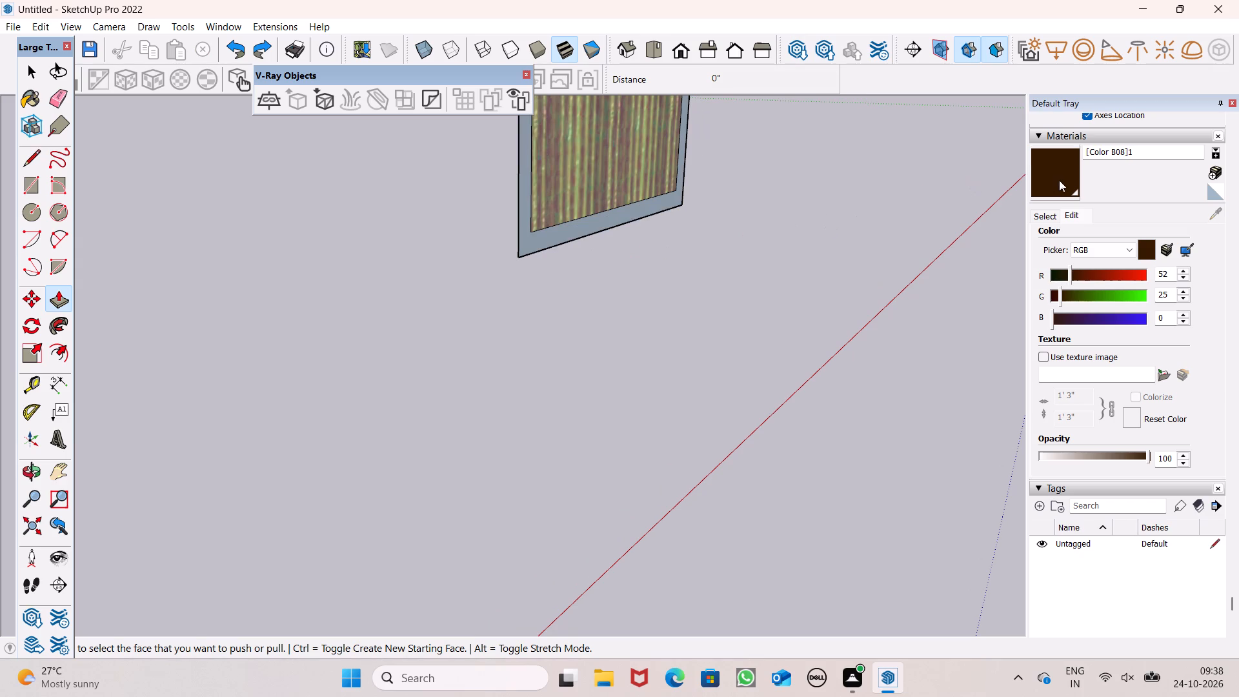
Paint the panel's rear frame face with the darkened Color B08 material.
click(1059, 180)
click(541, 241)
middle_drag(534, 268, 534, 268)
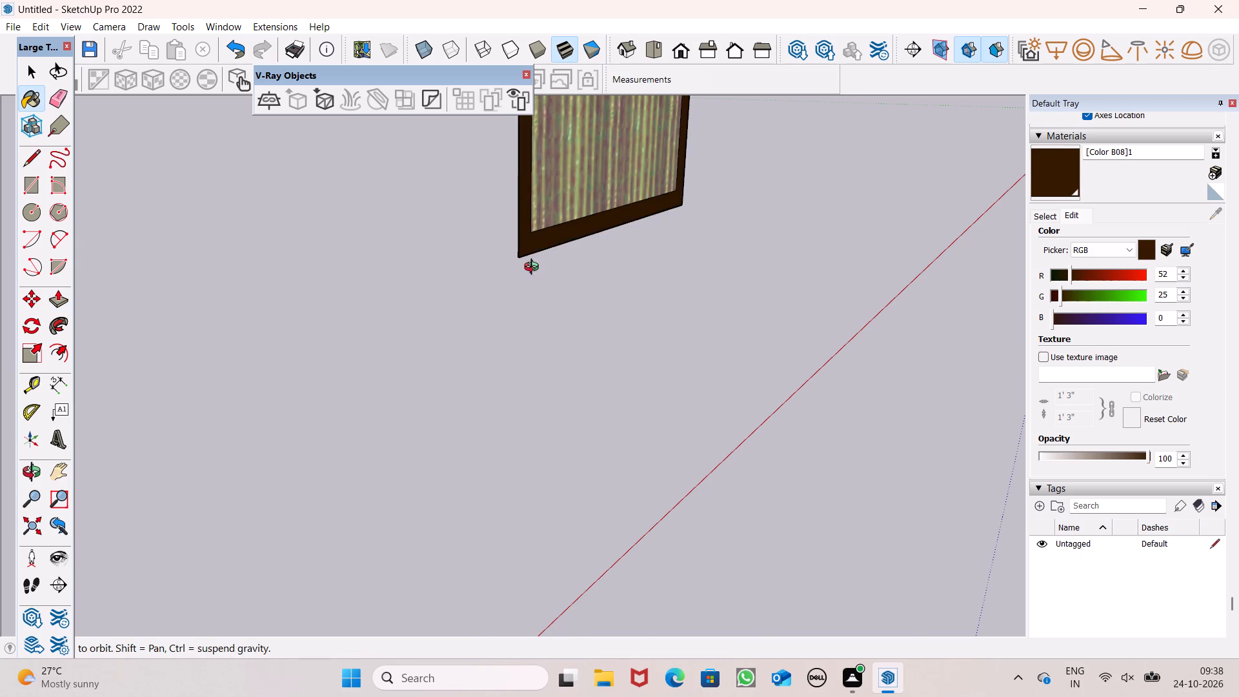
middle_drag(534, 268, 487, 350)
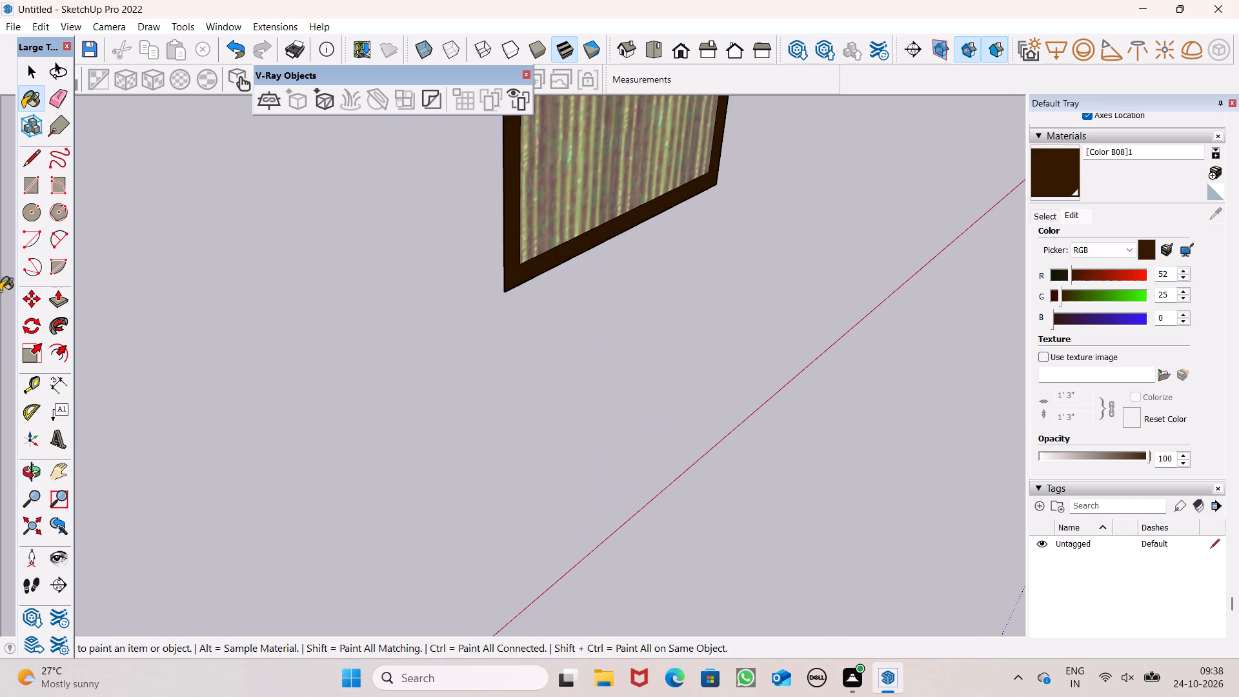
Extrude the painted rear frame face outward about 2 1/2" with Push/Pull.
click(50, 298)
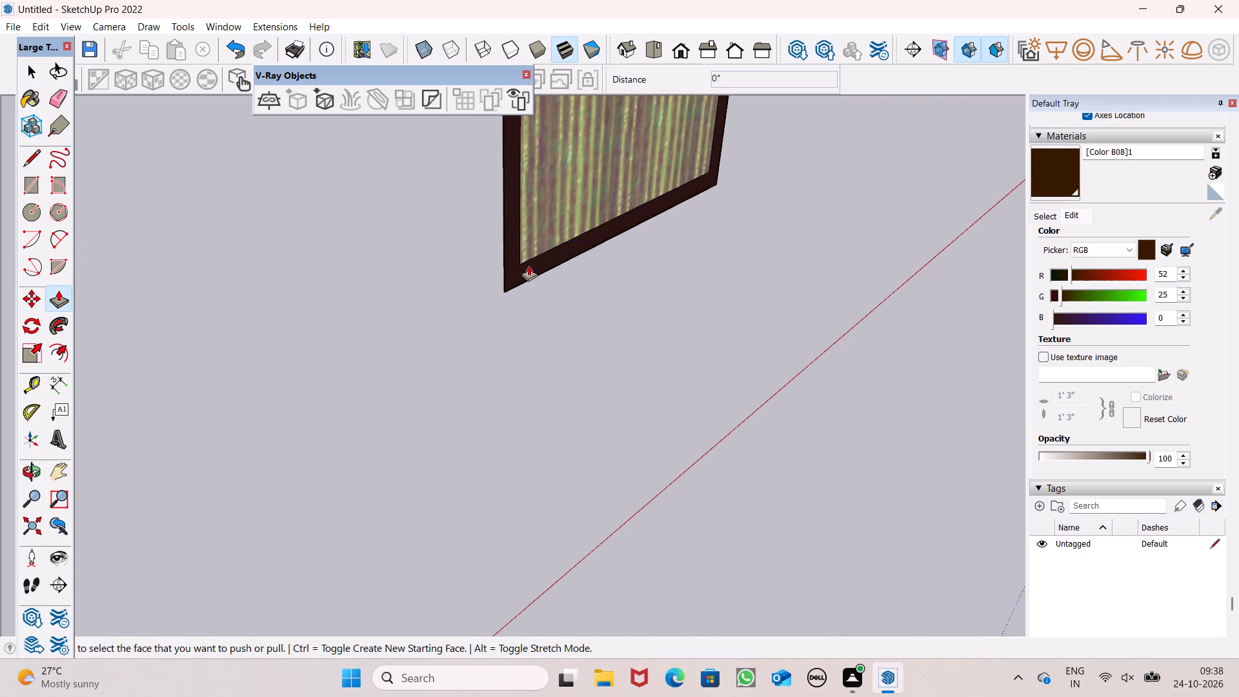
drag(525, 274, 532, 294)
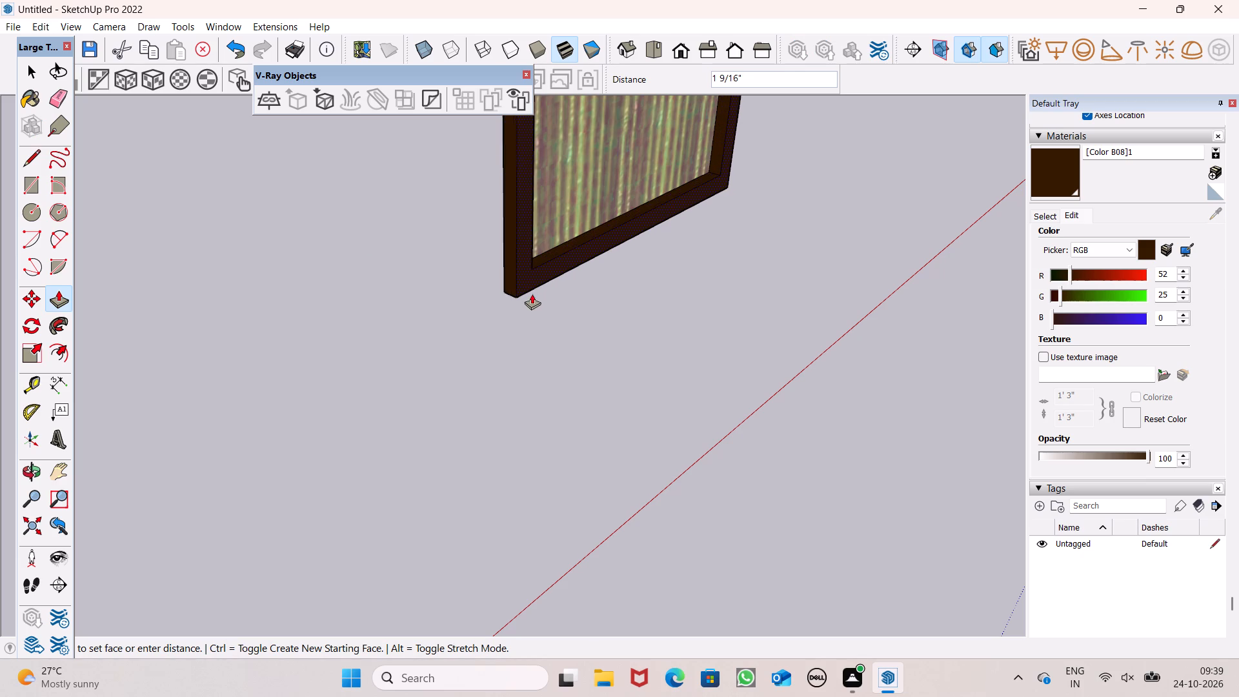
drag(532, 294, 541, 305)
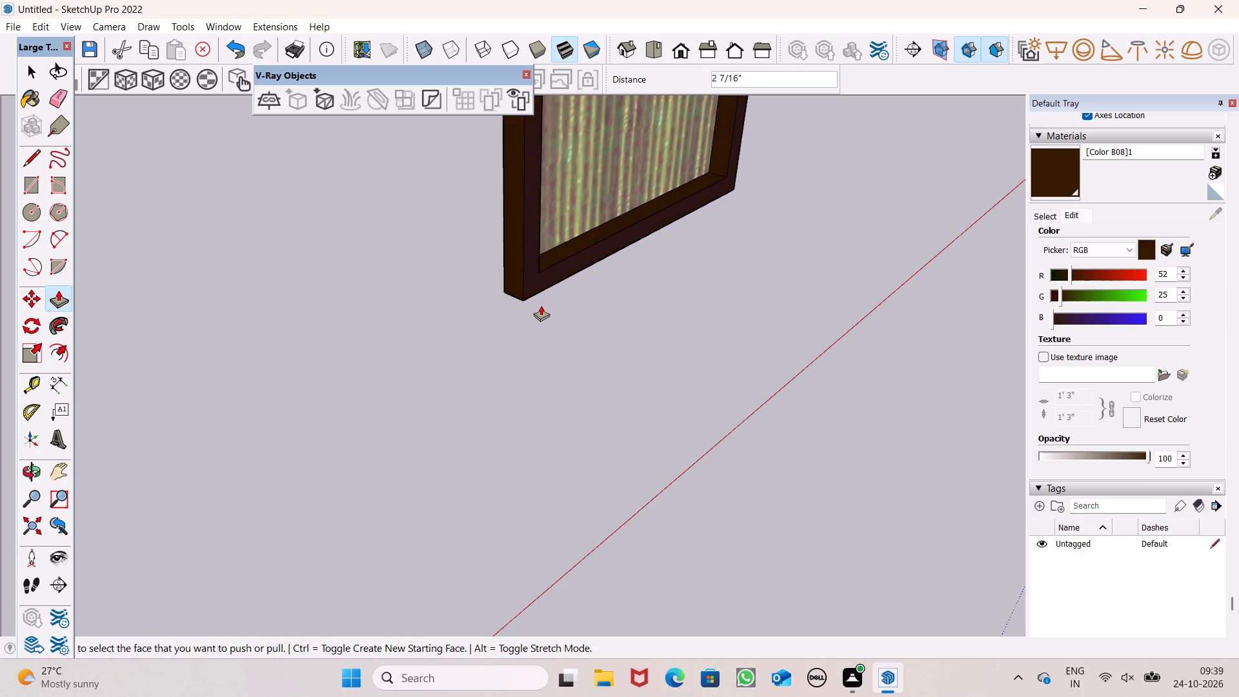
drag(541, 305, 534, 306)
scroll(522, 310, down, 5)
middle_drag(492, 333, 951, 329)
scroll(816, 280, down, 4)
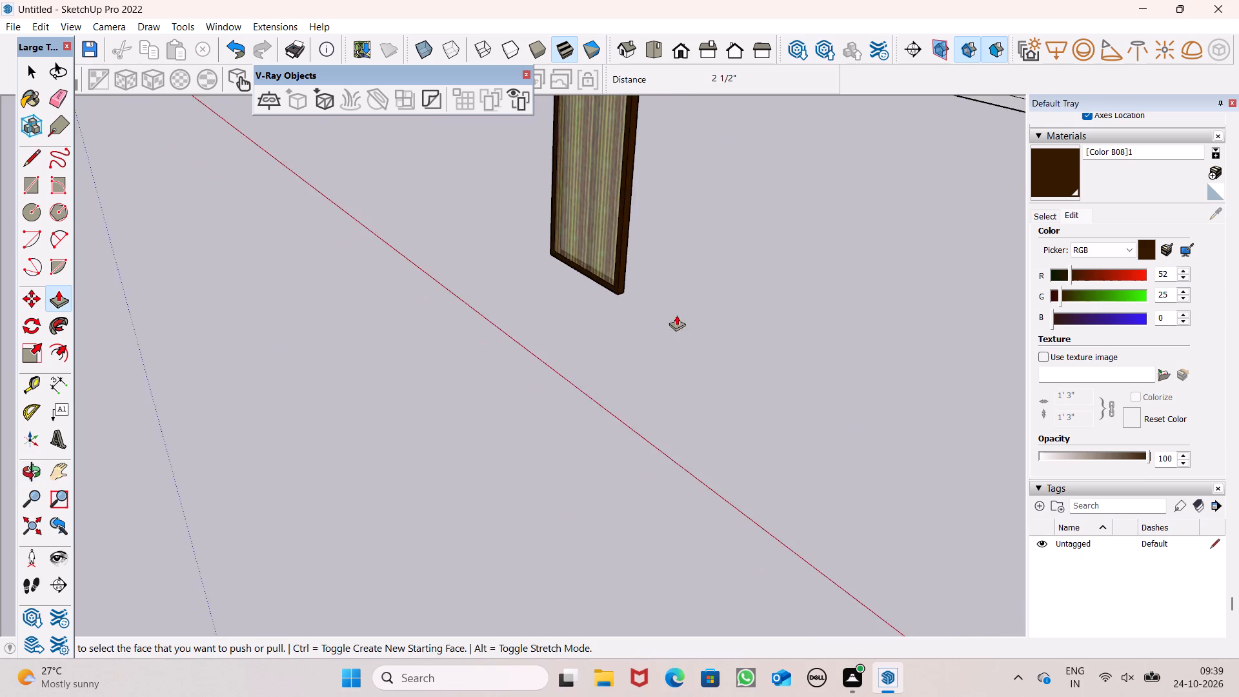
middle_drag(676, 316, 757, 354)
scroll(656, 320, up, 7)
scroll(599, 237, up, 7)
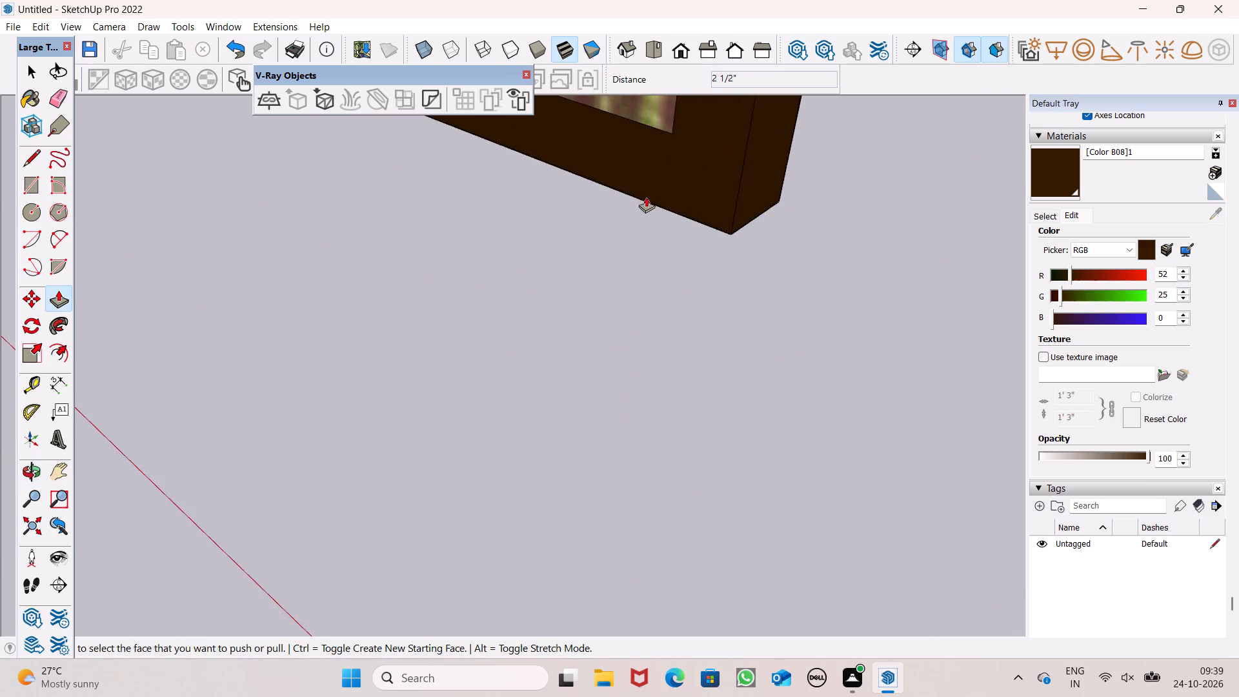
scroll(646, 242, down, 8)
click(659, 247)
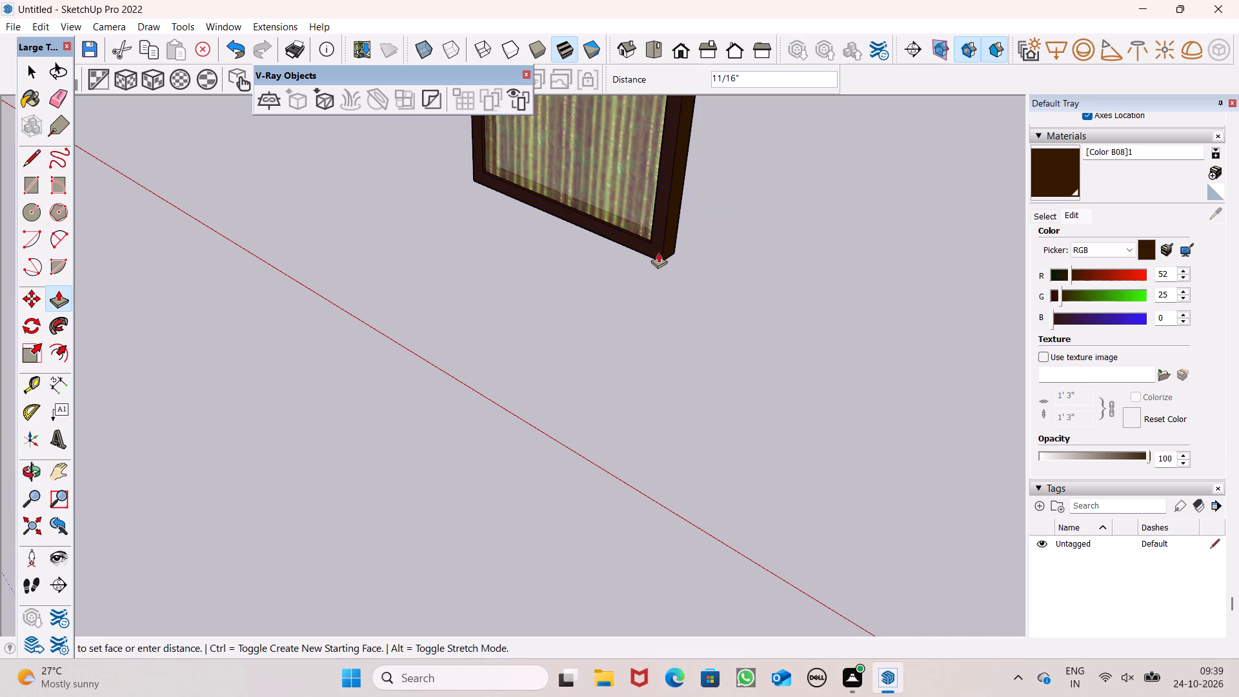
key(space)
Select all of the finished corrugated-glass window panel's connected geometry and make it a group.
scroll(701, 252, down, 14)
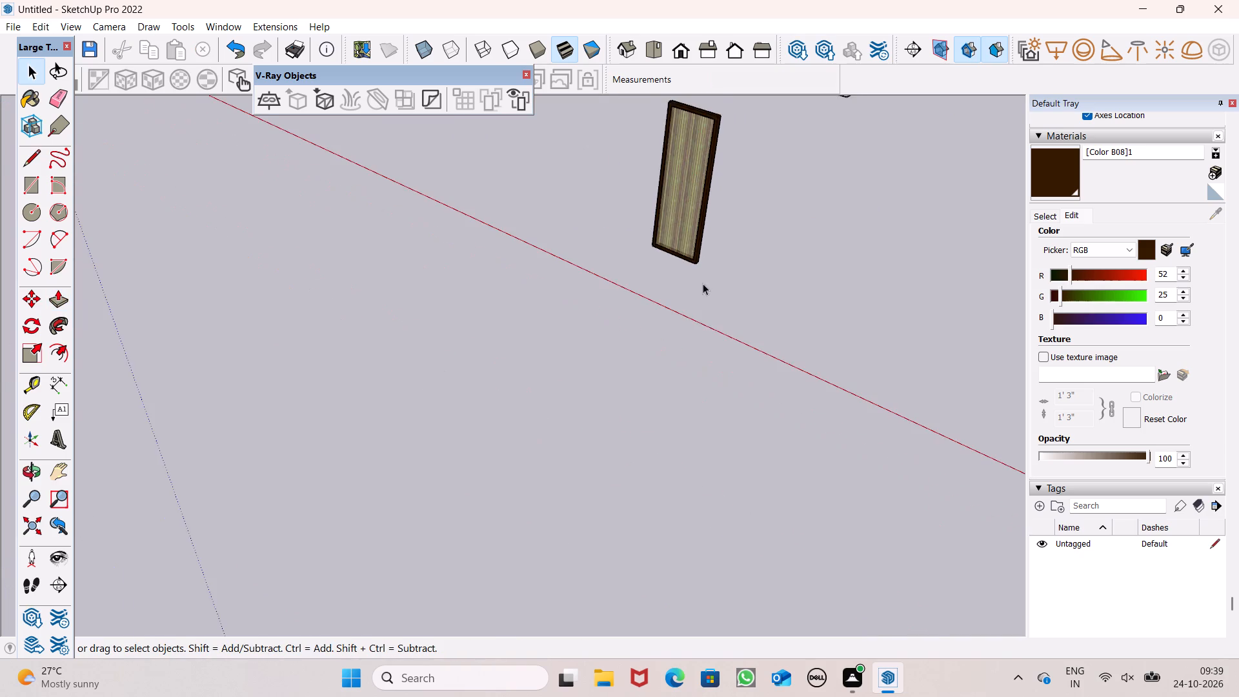
scroll(703, 283, down, 6)
middle_drag(678, 330, 809, 264)
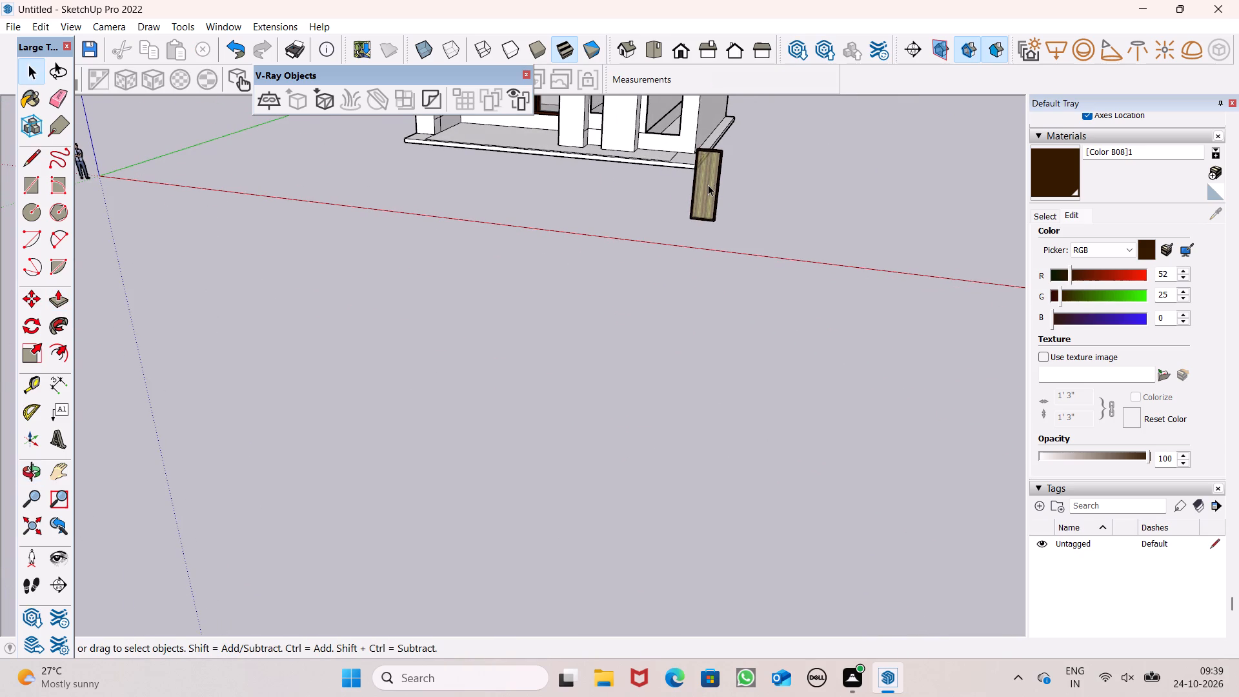
triple_click(707, 186)
click(707, 186)
right_click(707, 188)
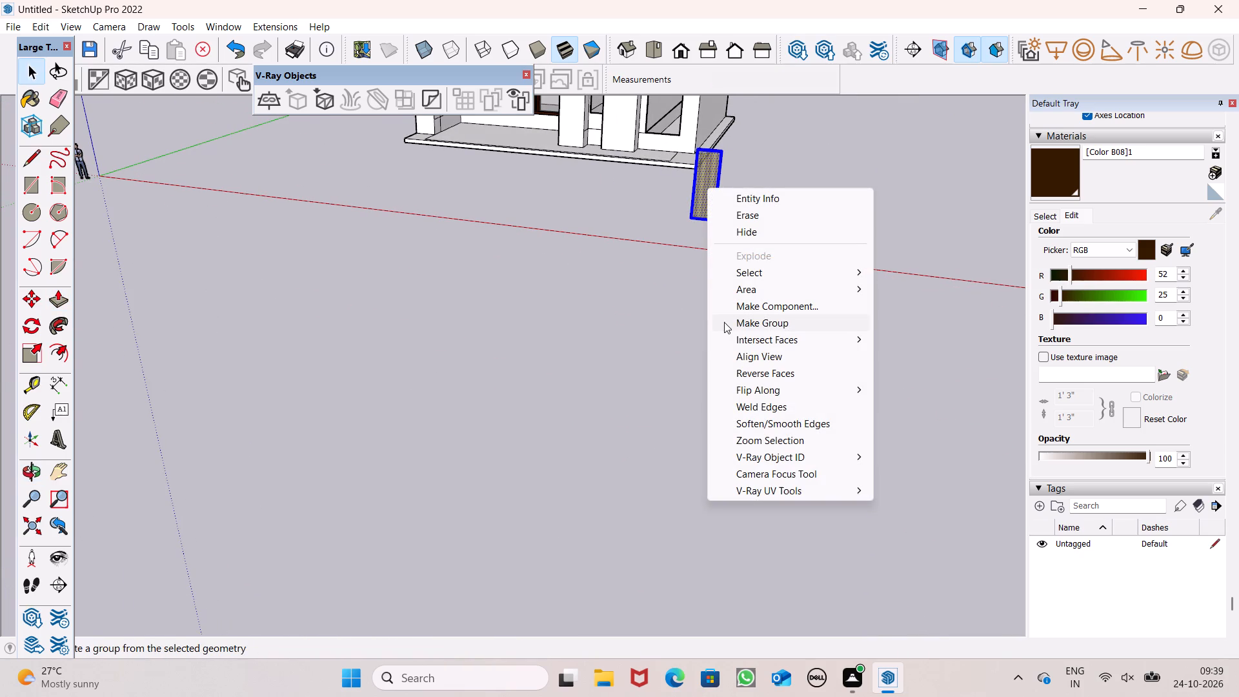
click(741, 323)
Move the window panel group onto the house front, over the upper narrow opening between the two tall columns.
scroll(811, 261, down, 8)
scroll(754, 181, down, 6)
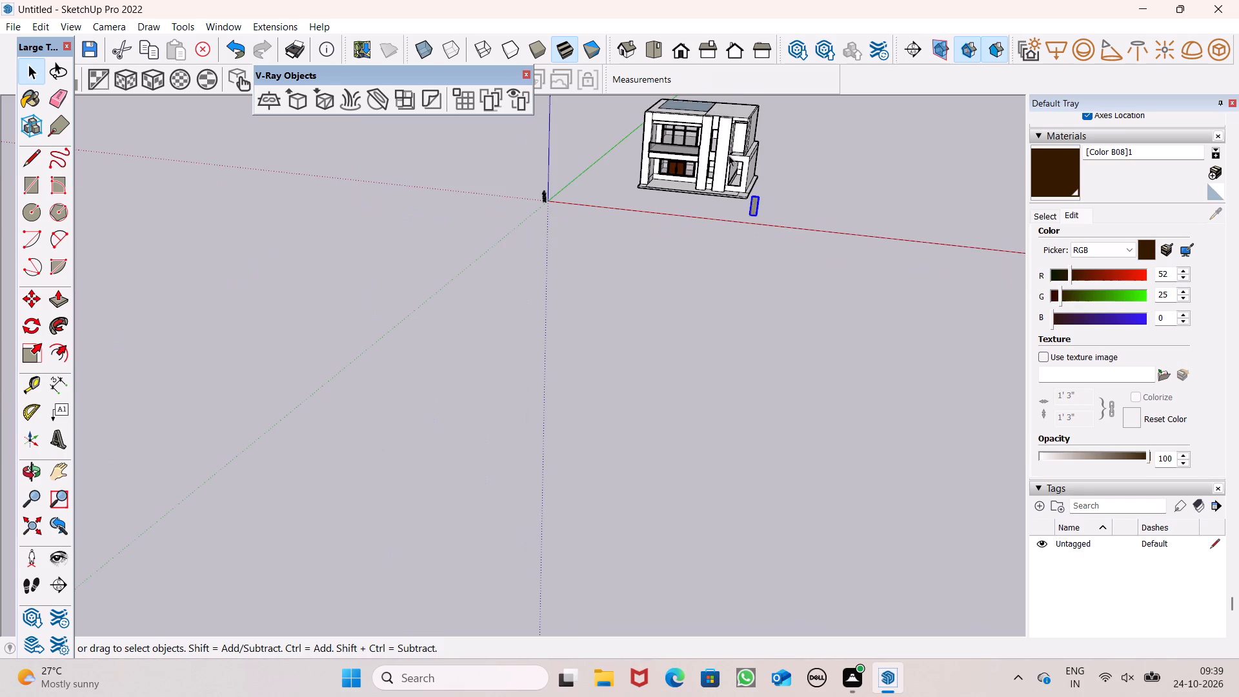
scroll(730, 148, up, 6)
key(m)
key(Return)
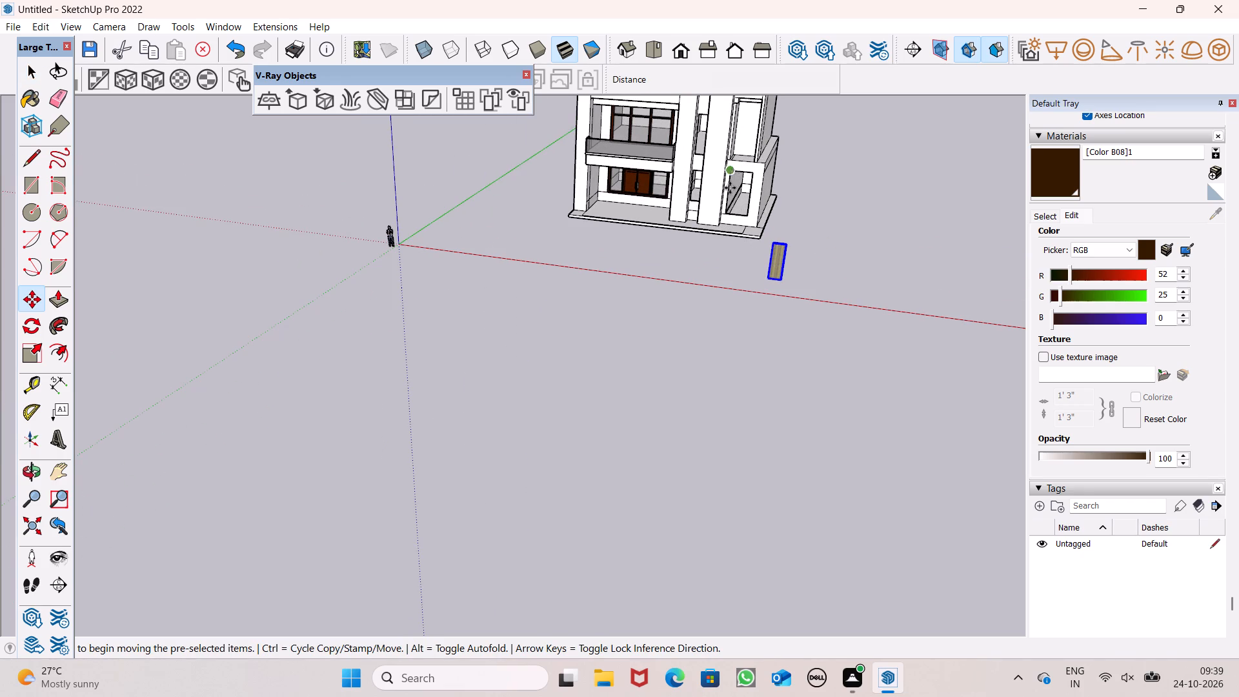
drag(787, 285, 701, 156)
scroll(691, 130, up, 2)
scroll(685, 323, down, 7)
scroll(677, 159, up, 7)
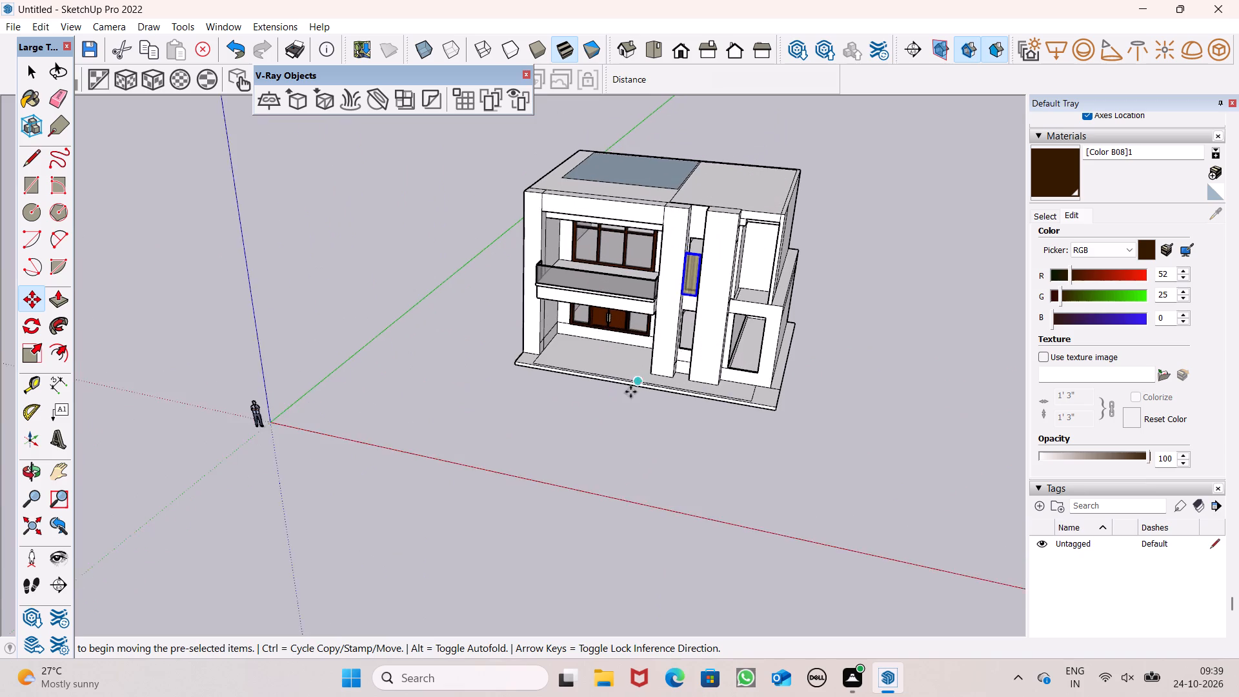
Move the panel group by its bottom corner to snap it to the lower corner of the upper narrow opening.
scroll(641, 381, up, 8)
middle_drag(727, 352, 766, 378)
scroll(774, 57, up, 6)
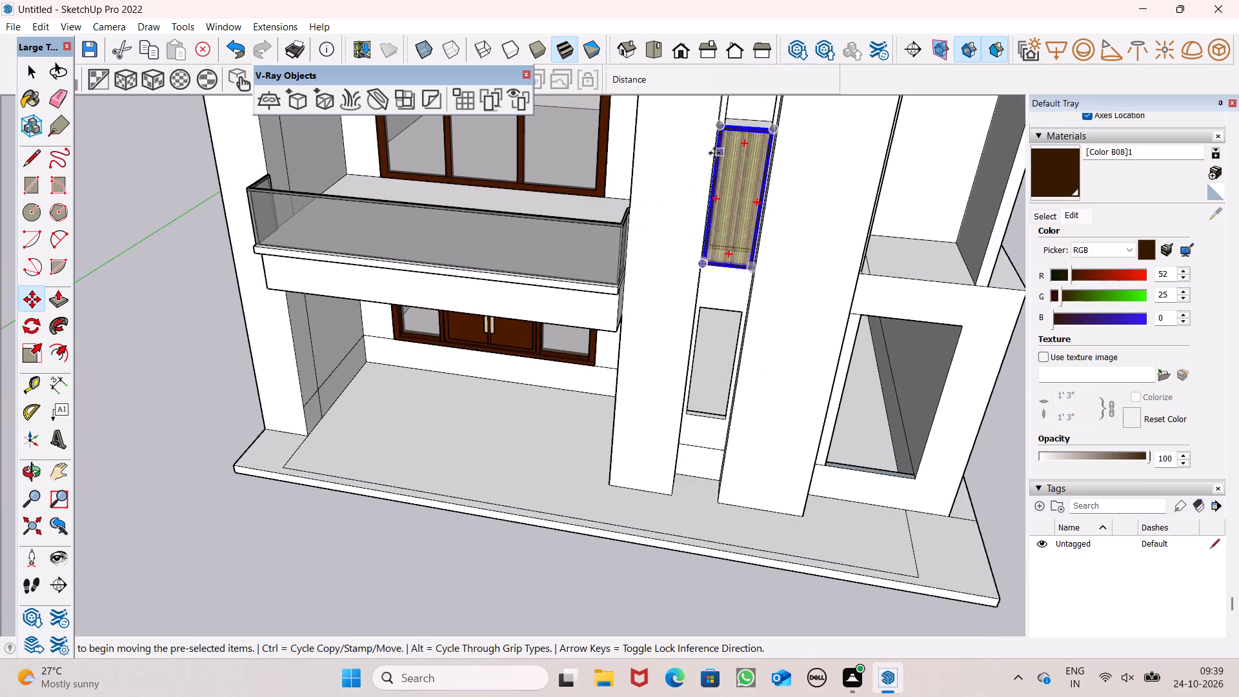
scroll(714, 153, up, 9)
drag(794, 410, 803, 343)
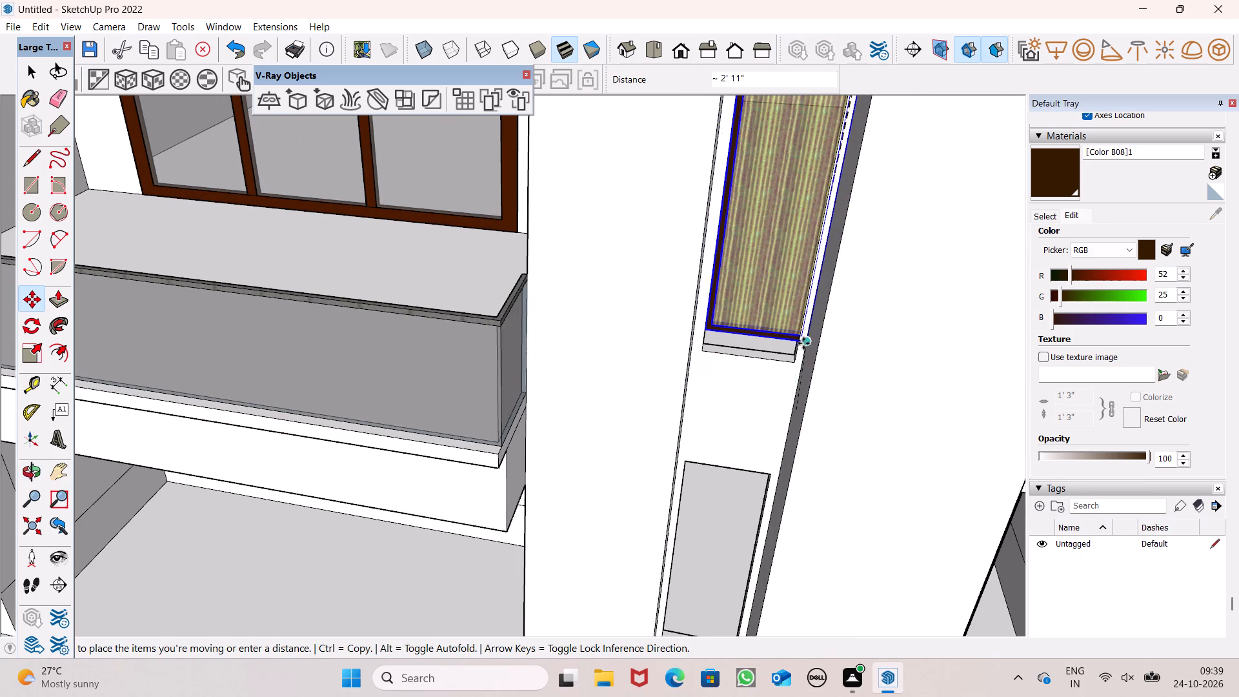
drag(803, 343, 801, 356)
scroll(811, 338, down, 7)
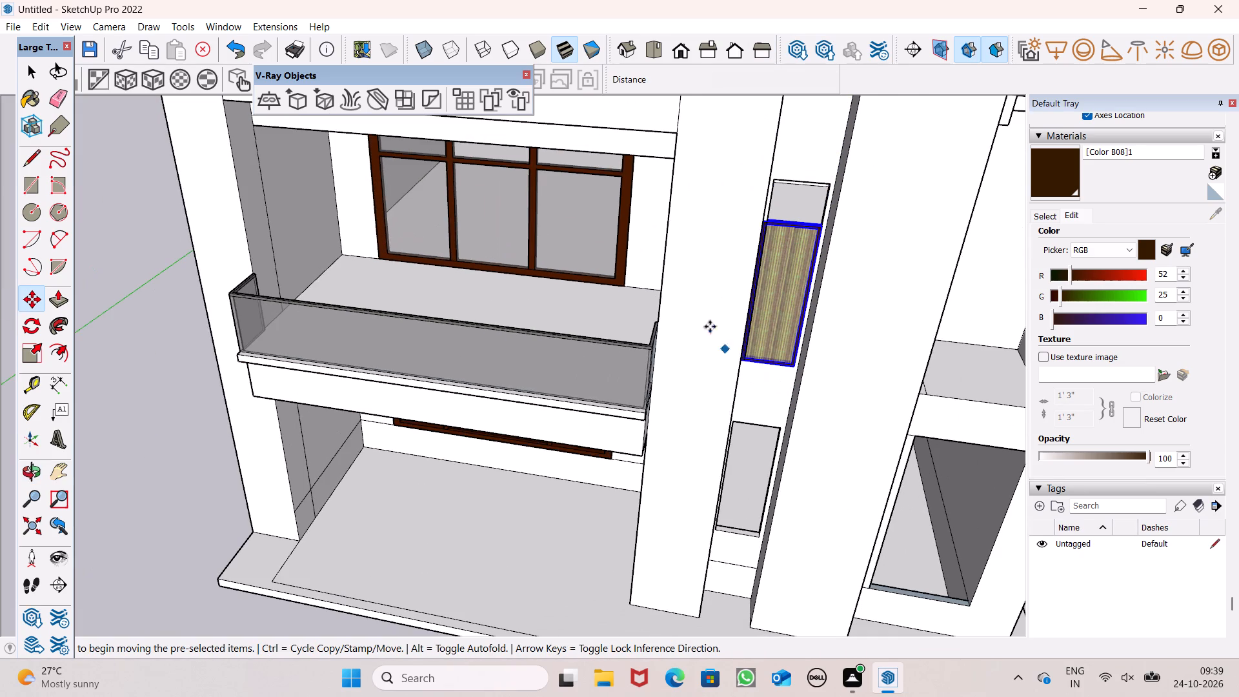
Scale the panel group uniformly from its upper corner to about 0.93 to match the upper opening's width.
click(26, 347)
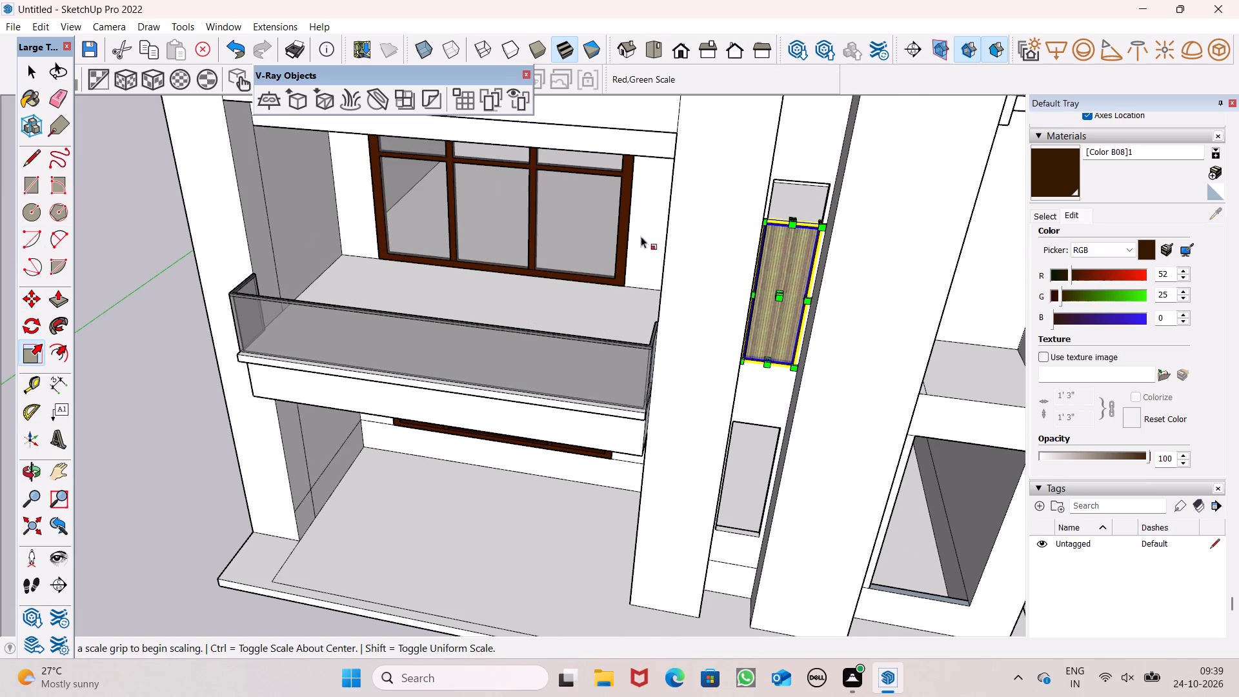
scroll(710, 236, up, 5)
middle_drag(947, 268, 926, 263)
scroll(774, 240, up, 3)
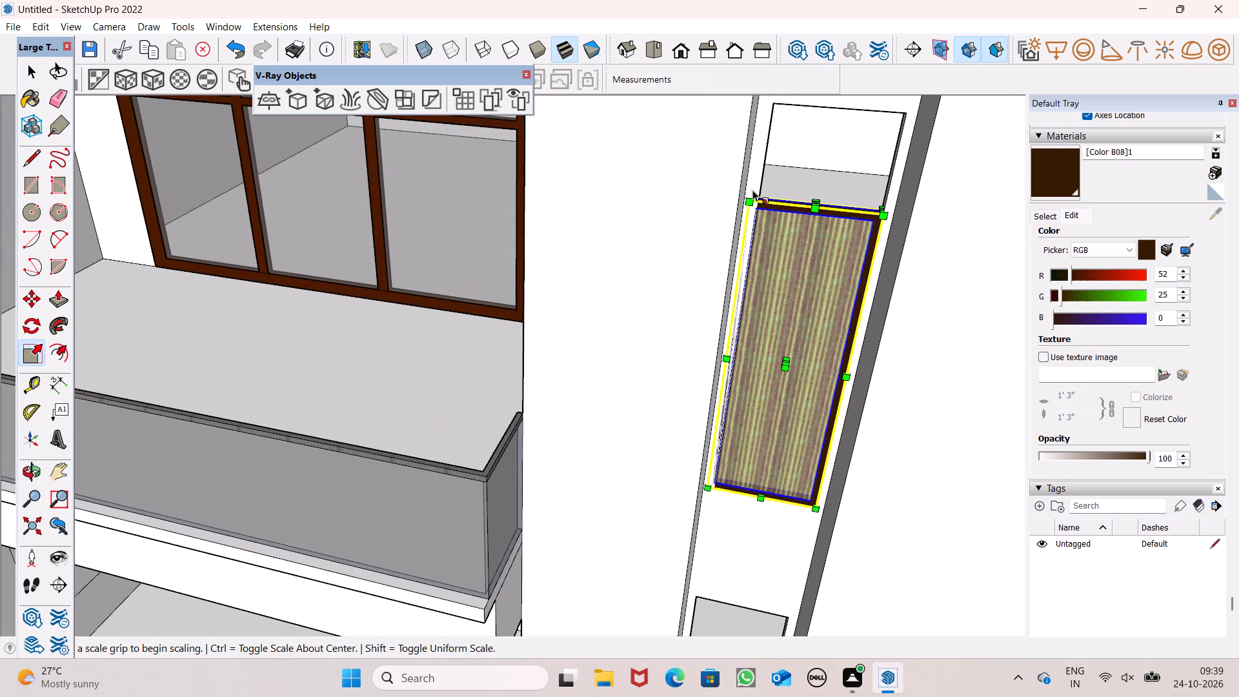
drag(754, 205, 765, 224)
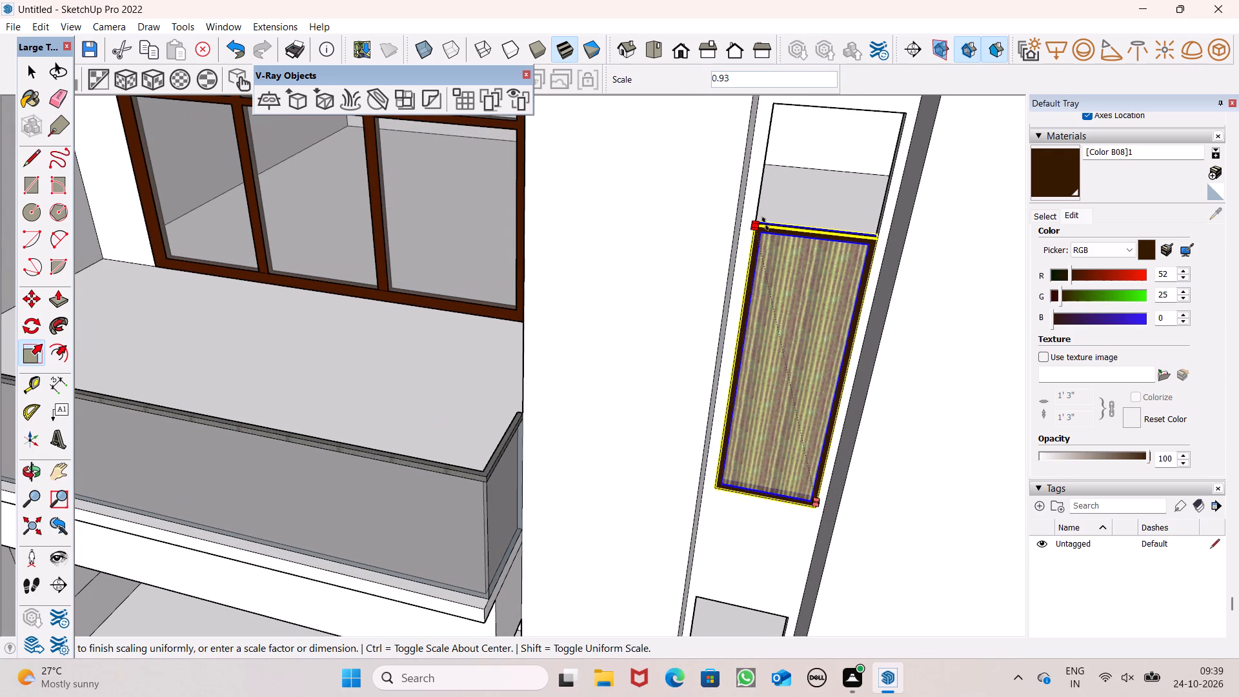
drag(765, 224, 766, 224)
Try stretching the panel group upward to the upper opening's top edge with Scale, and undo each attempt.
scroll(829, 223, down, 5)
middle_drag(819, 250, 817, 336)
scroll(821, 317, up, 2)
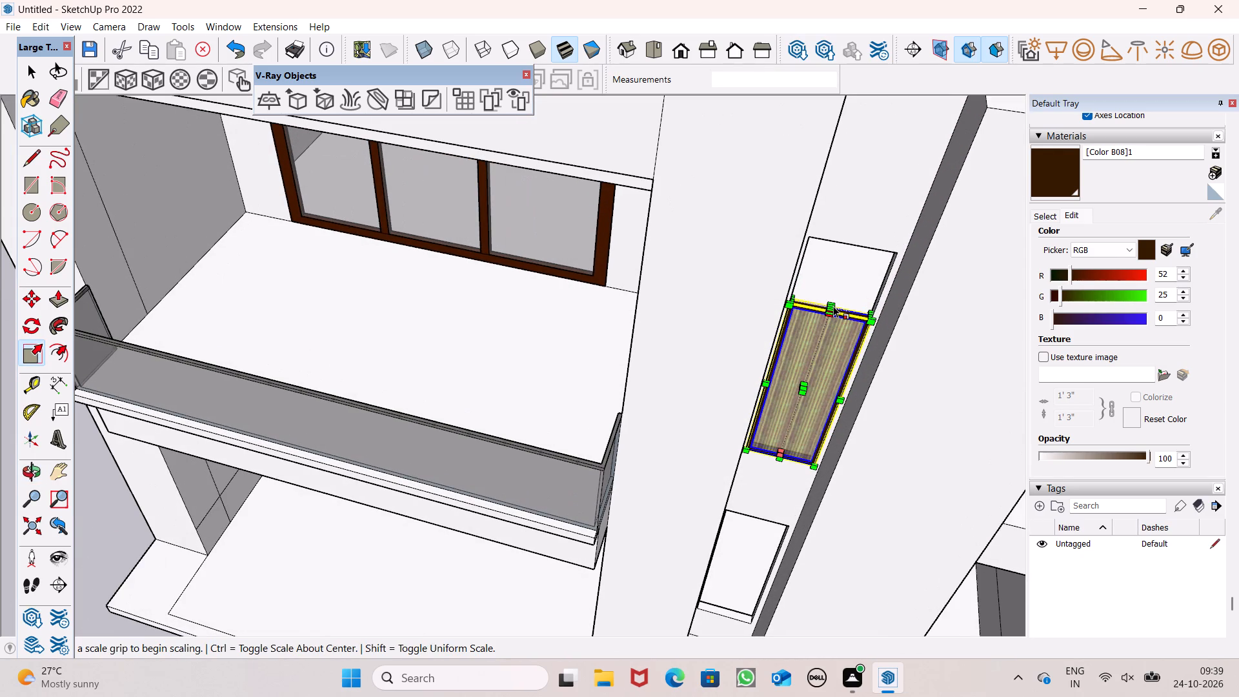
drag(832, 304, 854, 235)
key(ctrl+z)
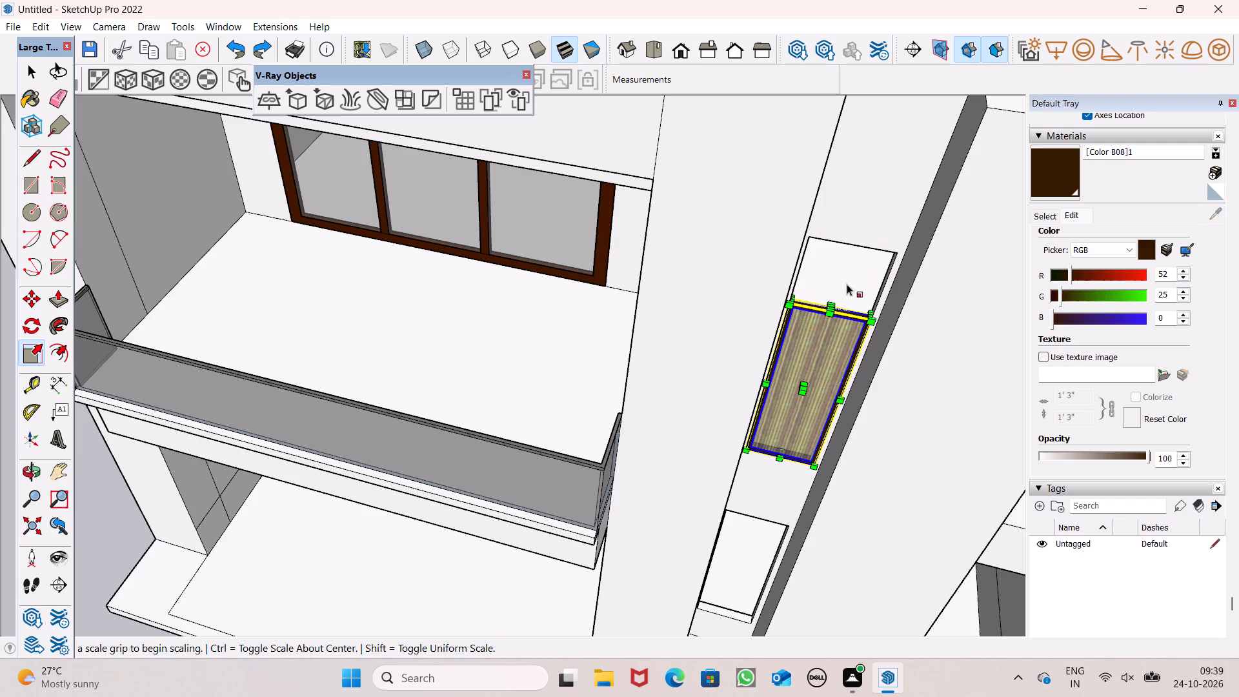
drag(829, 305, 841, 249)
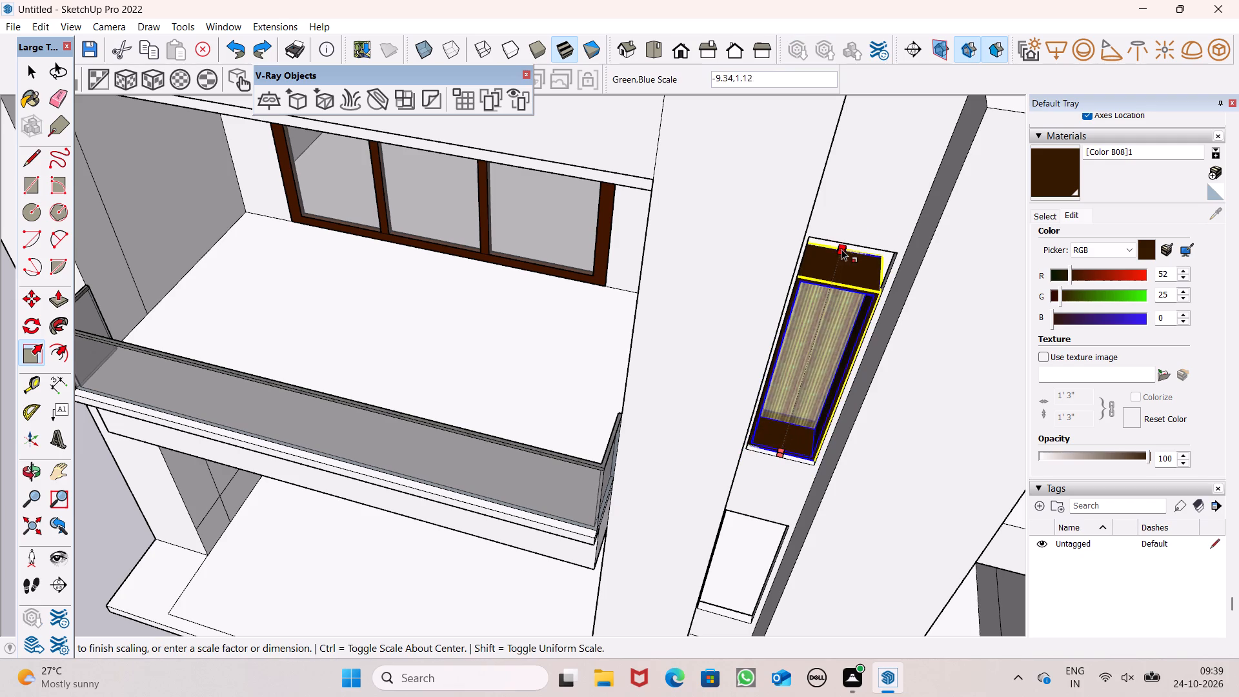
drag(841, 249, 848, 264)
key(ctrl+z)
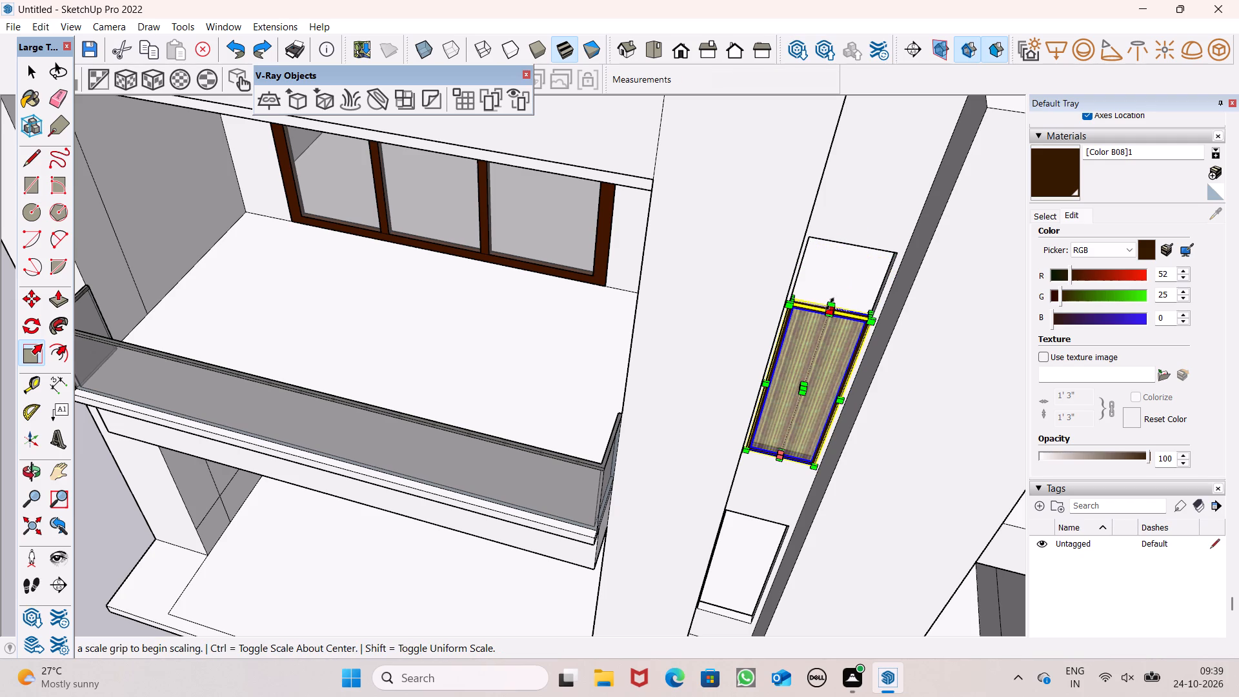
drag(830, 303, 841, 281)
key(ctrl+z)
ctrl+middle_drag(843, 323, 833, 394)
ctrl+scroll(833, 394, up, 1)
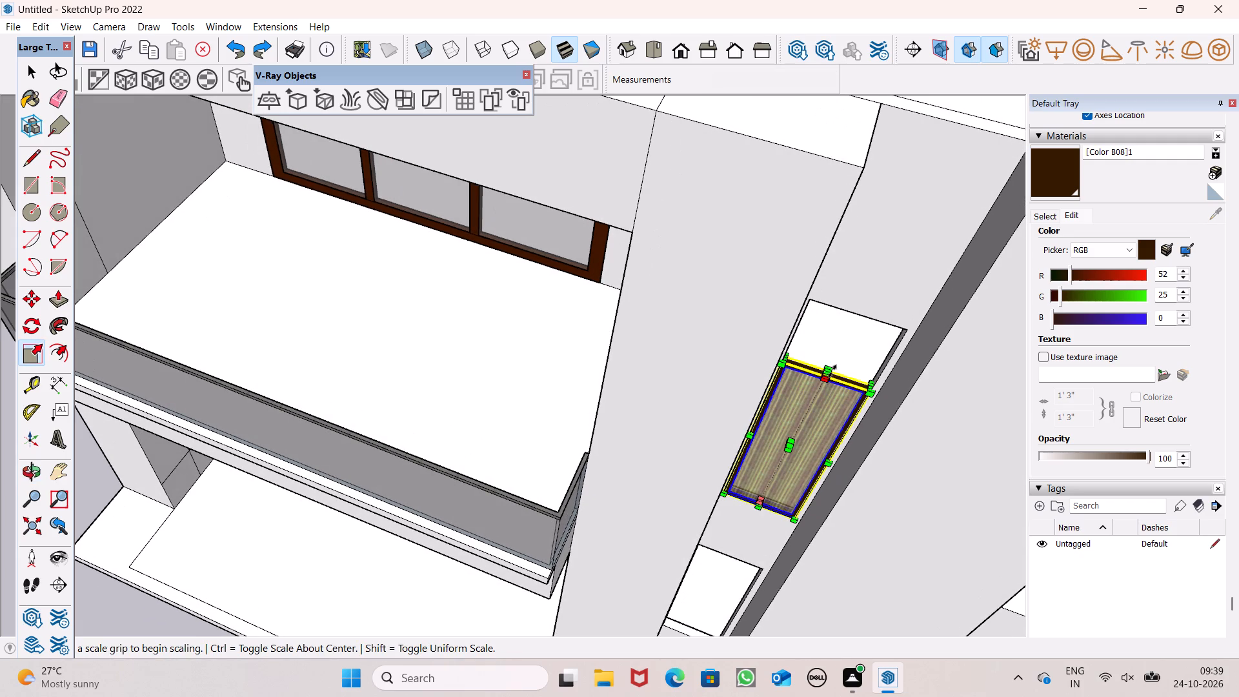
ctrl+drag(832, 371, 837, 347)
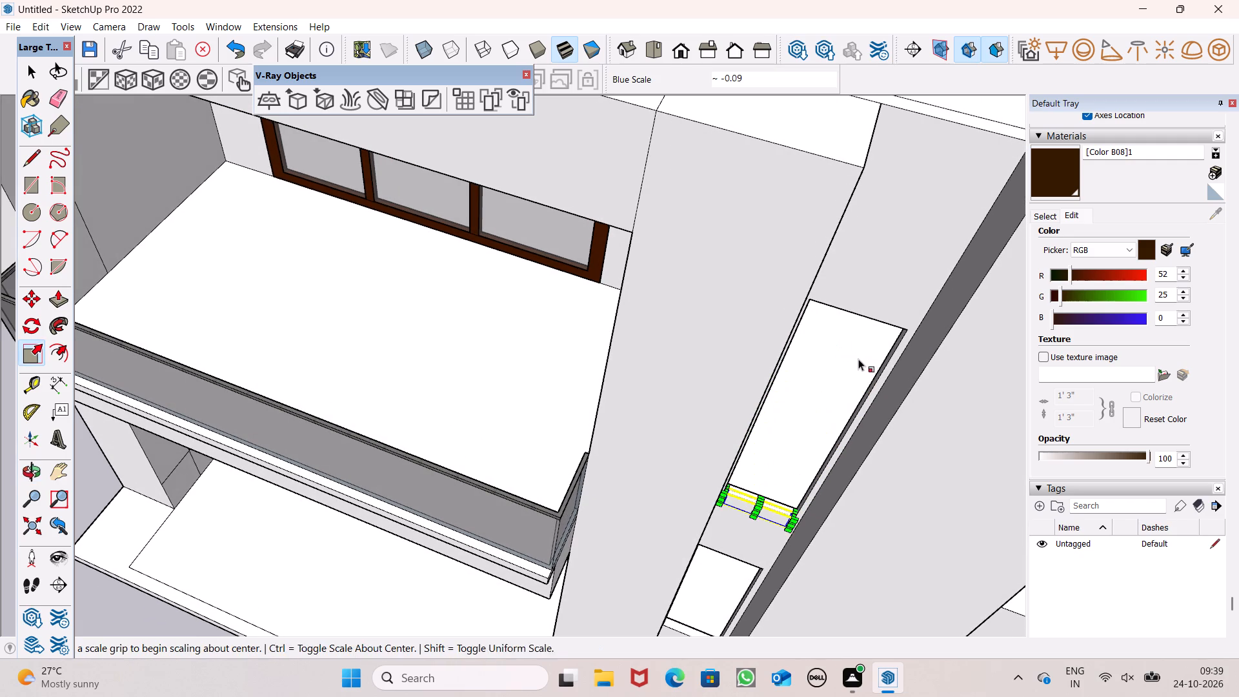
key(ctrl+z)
Scale the panel group along the blue axis to about 1.36 so it reaches the upper opening's top edge.
scroll(824, 368, up, 7)
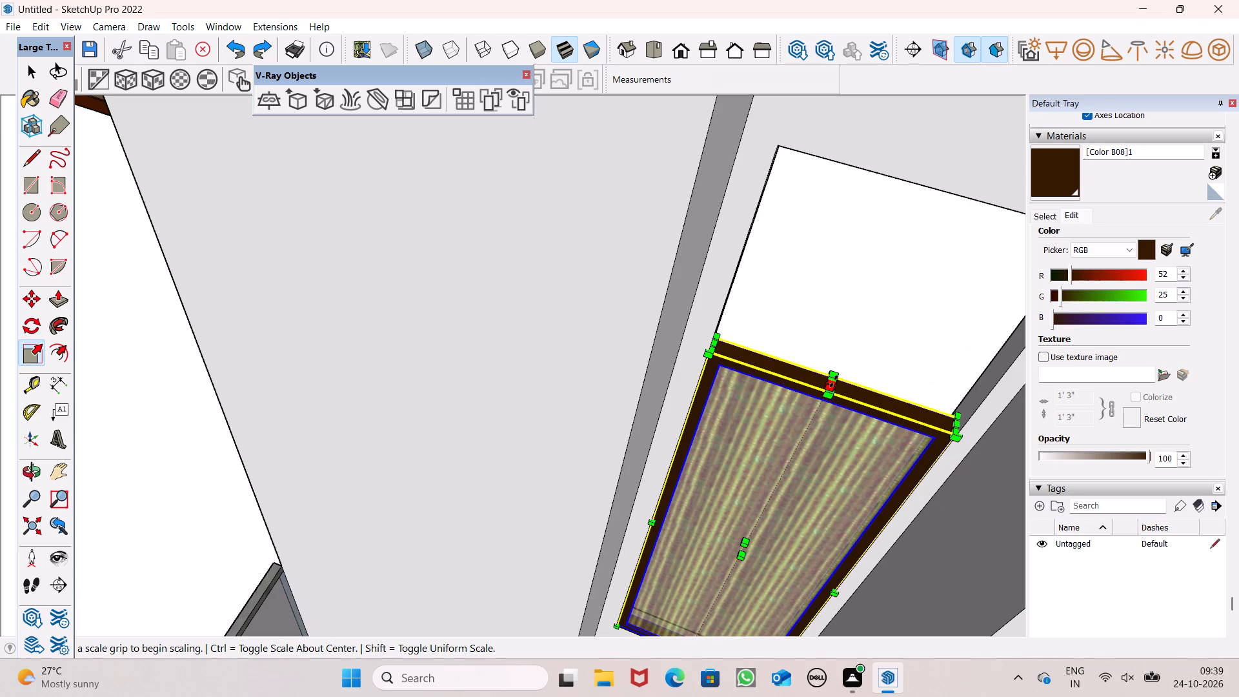
drag(834, 381, 909, 187)
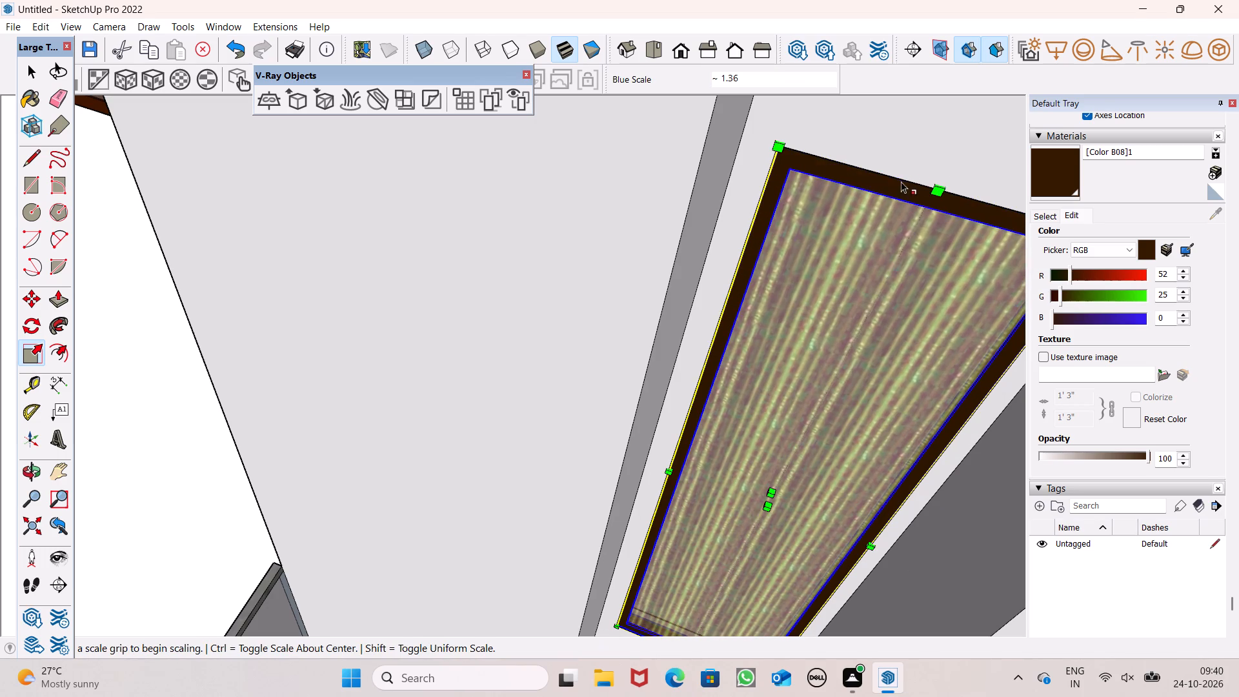
scroll(763, 216, down, 7)
scroll(655, 208, down, 6)
scroll(711, 186, down, 5)
scroll(711, 186, left, 1)
scroll(711, 186, down, 1)
scroll(711, 186, left, 1)
scroll(711, 186, down, 1)
scroll(711, 186, left, 5)
scroll(713, 188, down, 5)
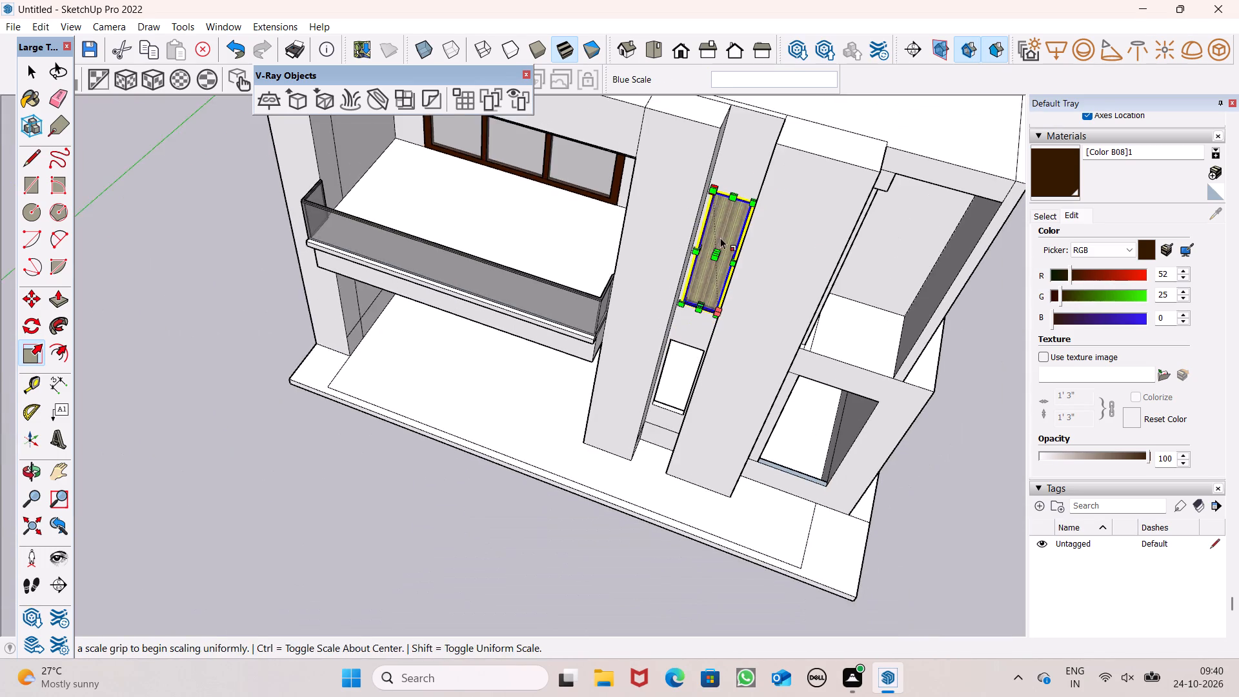
middle_drag(720, 237, 805, 149)
key(space)
click(931, 334)
Copy the fitted panel group down to the lower narrow opening, snapping its bottom corner to the opening's lower corner.
scroll(665, 196, down, 4)
middle_drag(652, 241, 617, 176)
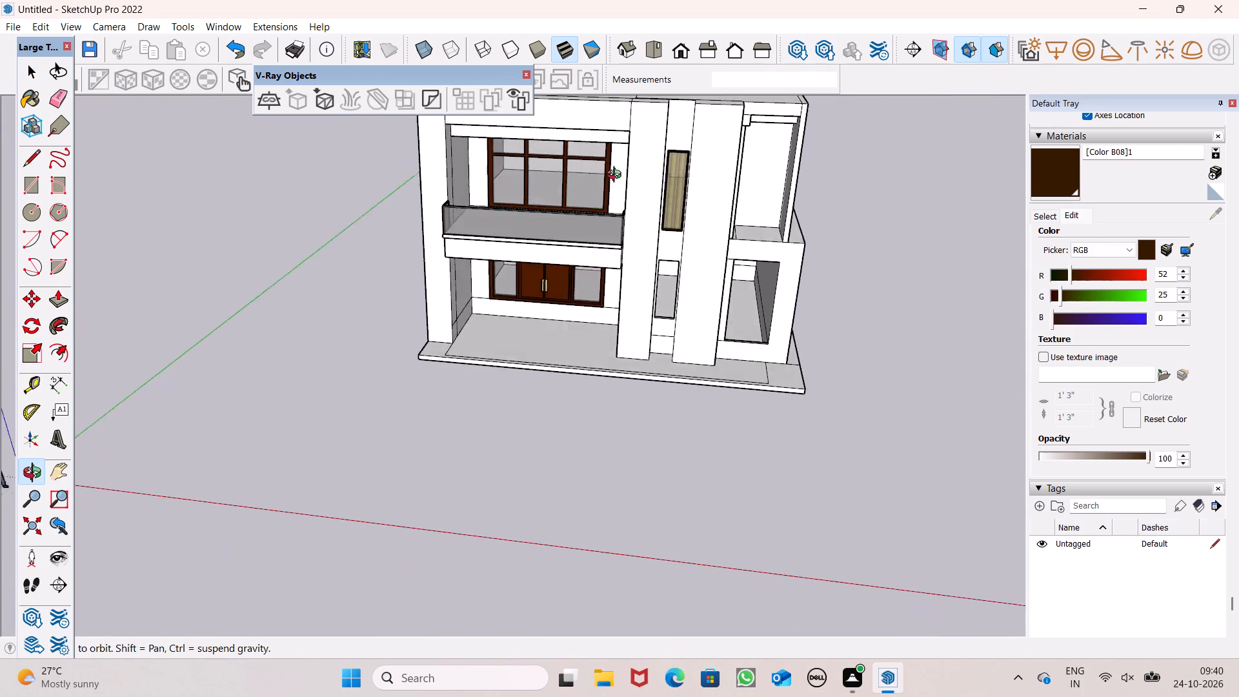
middle_drag(617, 176, 596, 170)
scroll(634, 207, up, 5)
click(700, 228)
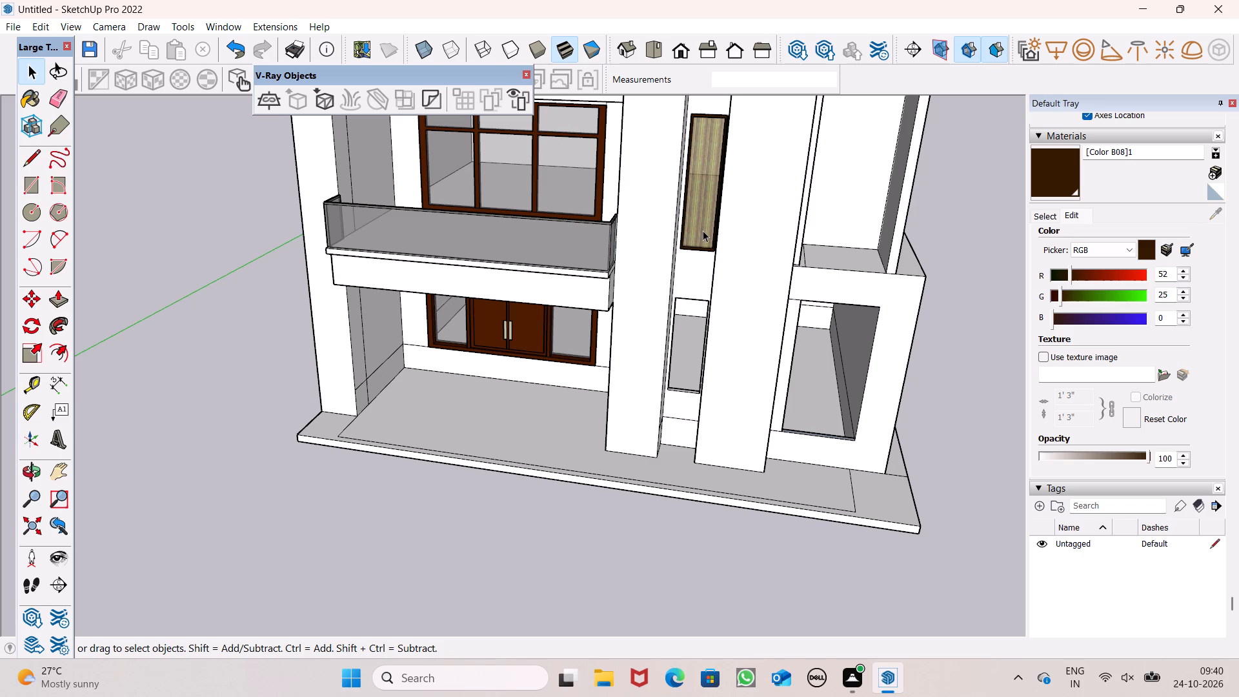
key(m)
key(Return)
middle_drag(705, 268, 747, 250)
scroll(720, 241, up, 3)
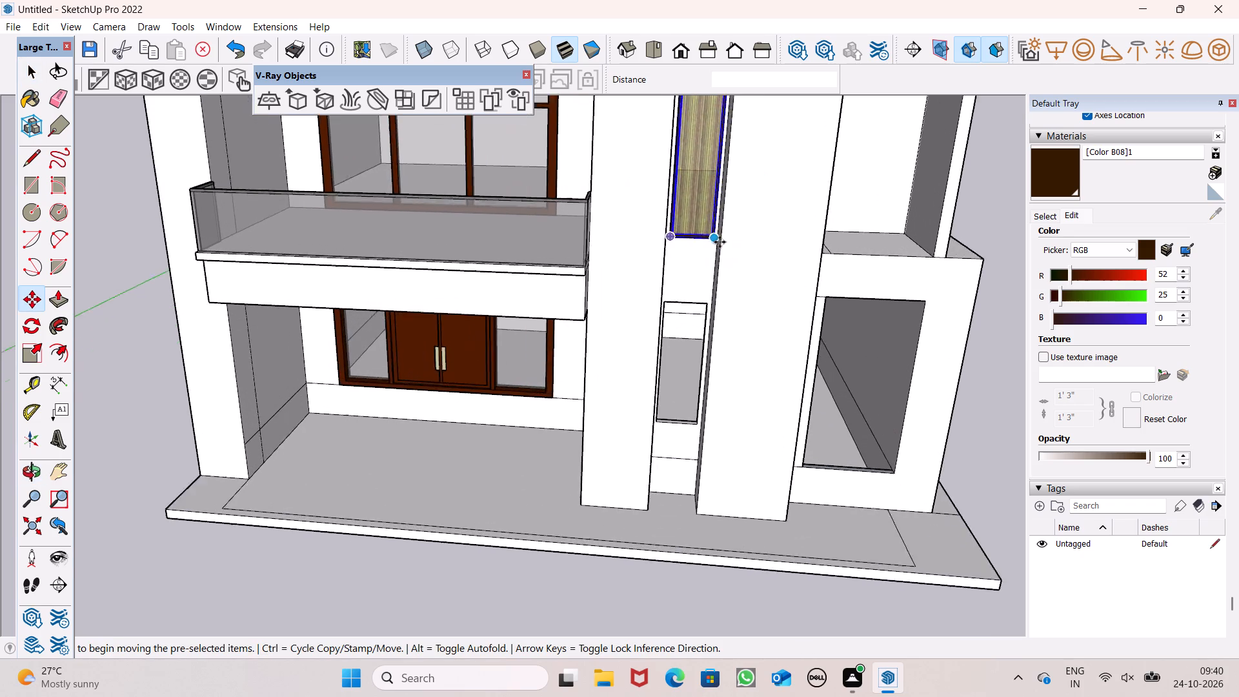
scroll(720, 242, up, 2)
drag(710, 239, 698, 423)
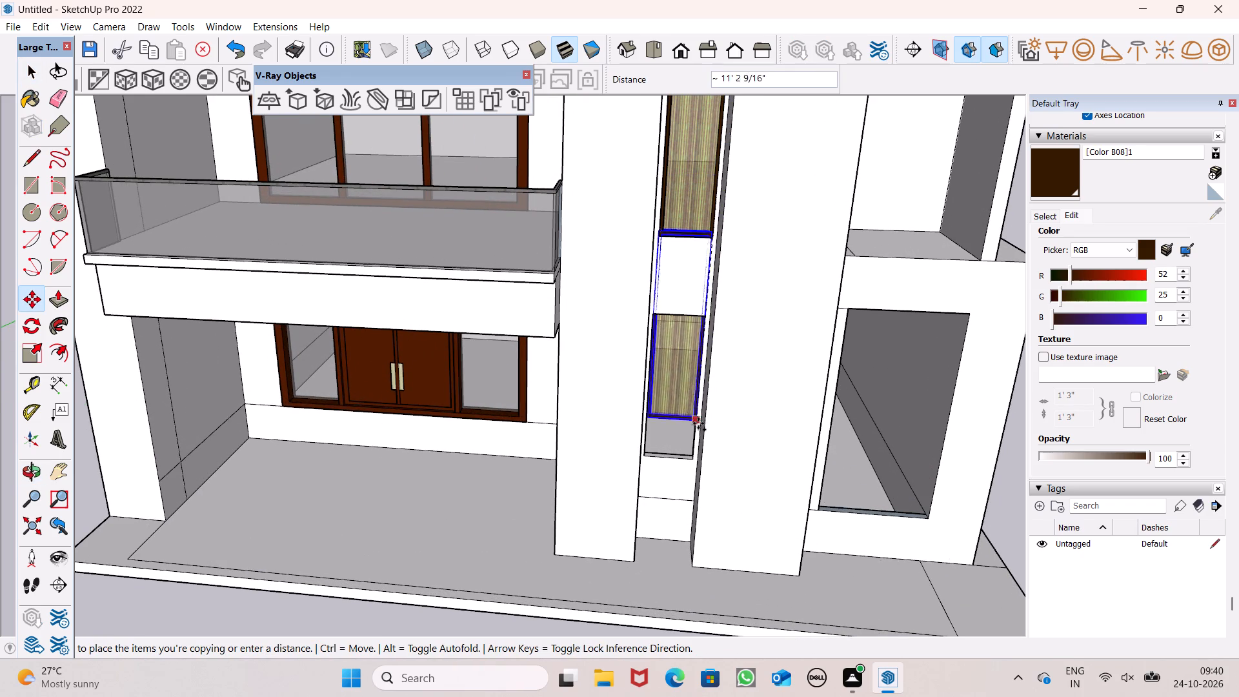
drag(698, 423, 689, 460)
middle_drag(686, 413, 672, 401)
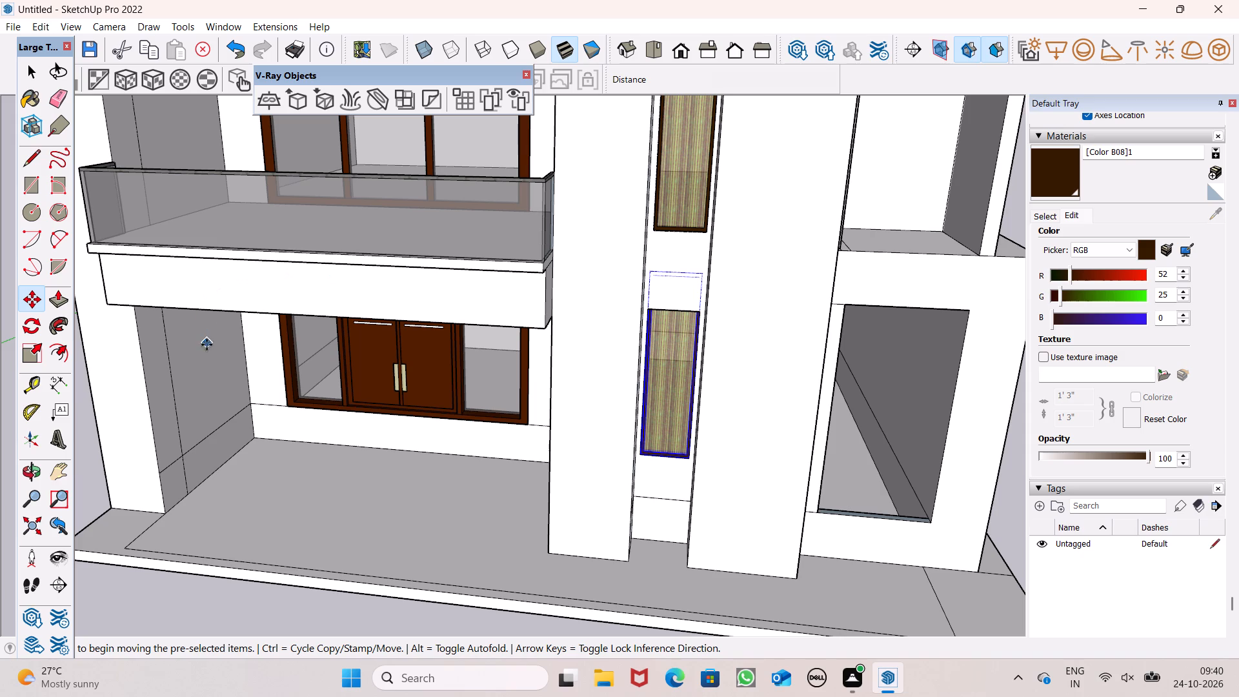
Scale the copied panel group in the lower narrow opening uniformly from its upper corner to about 0.73.
click(39, 361)
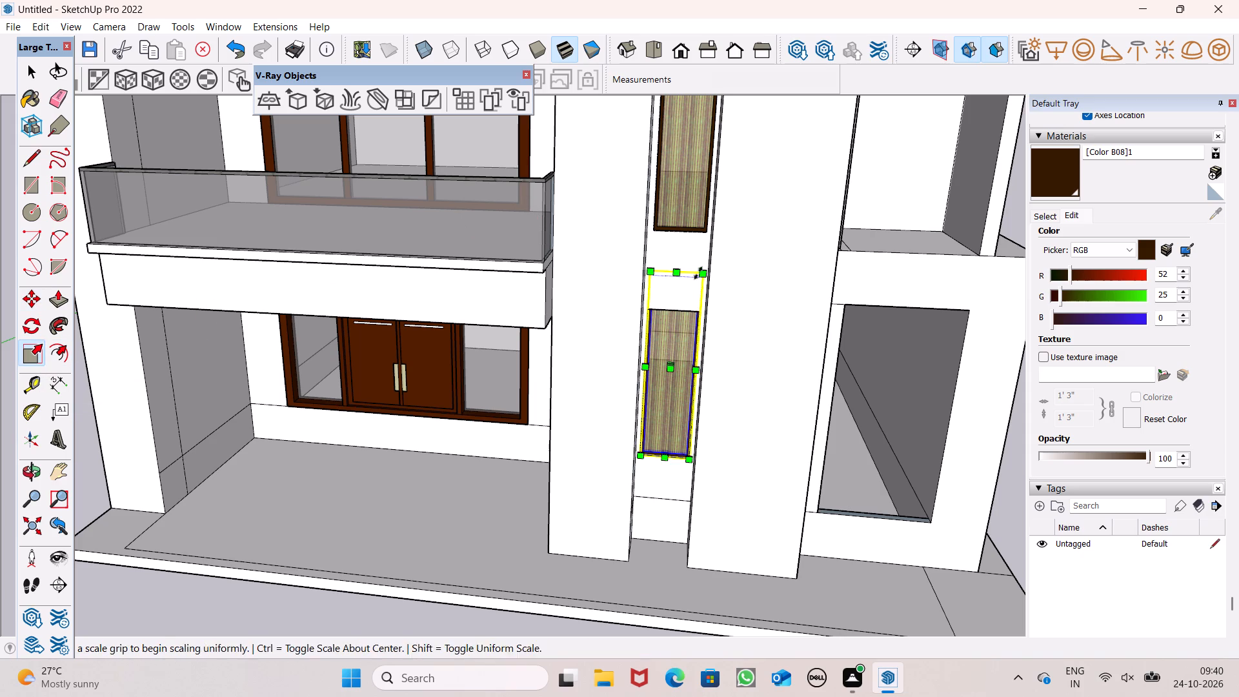
scroll(761, 308, up, 3)
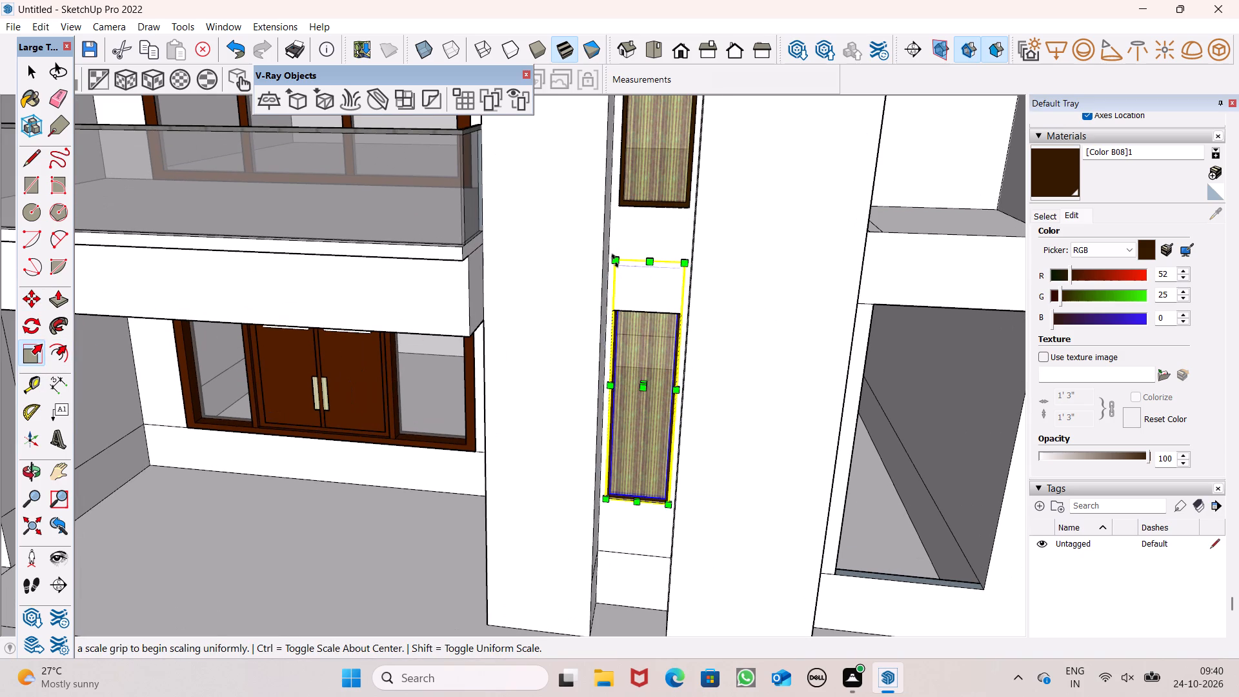
drag(616, 262, 639, 327)
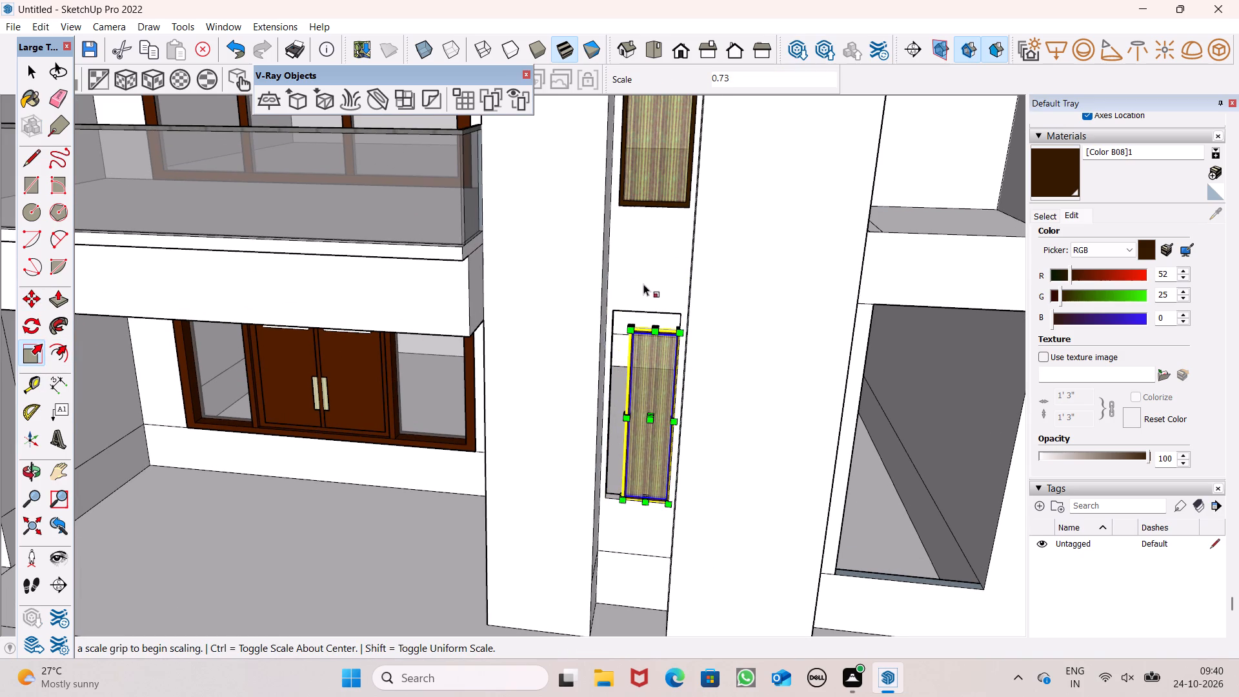
Stretch the lower panel group along the blue axis so its top meets the upper edge of the lower opening.
scroll(646, 279, up, 6)
middle_drag(640, 361, 631, 446)
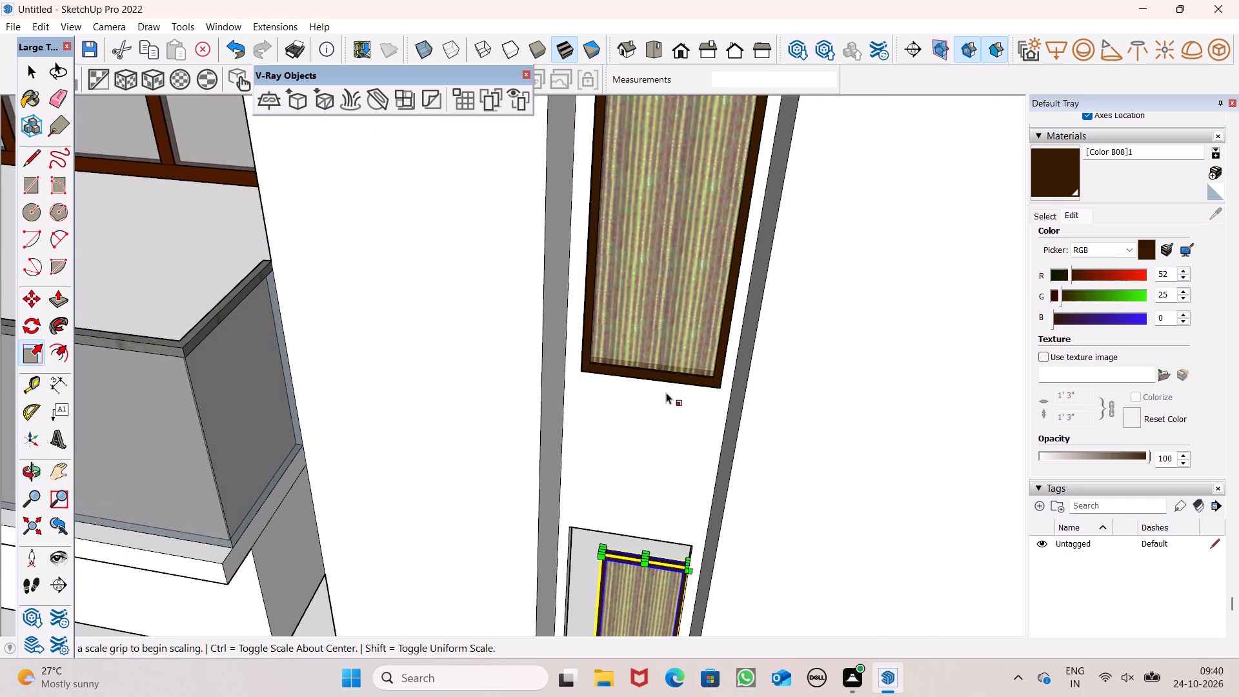
scroll(677, 364, down, 2)
scroll(700, 529, up, 6)
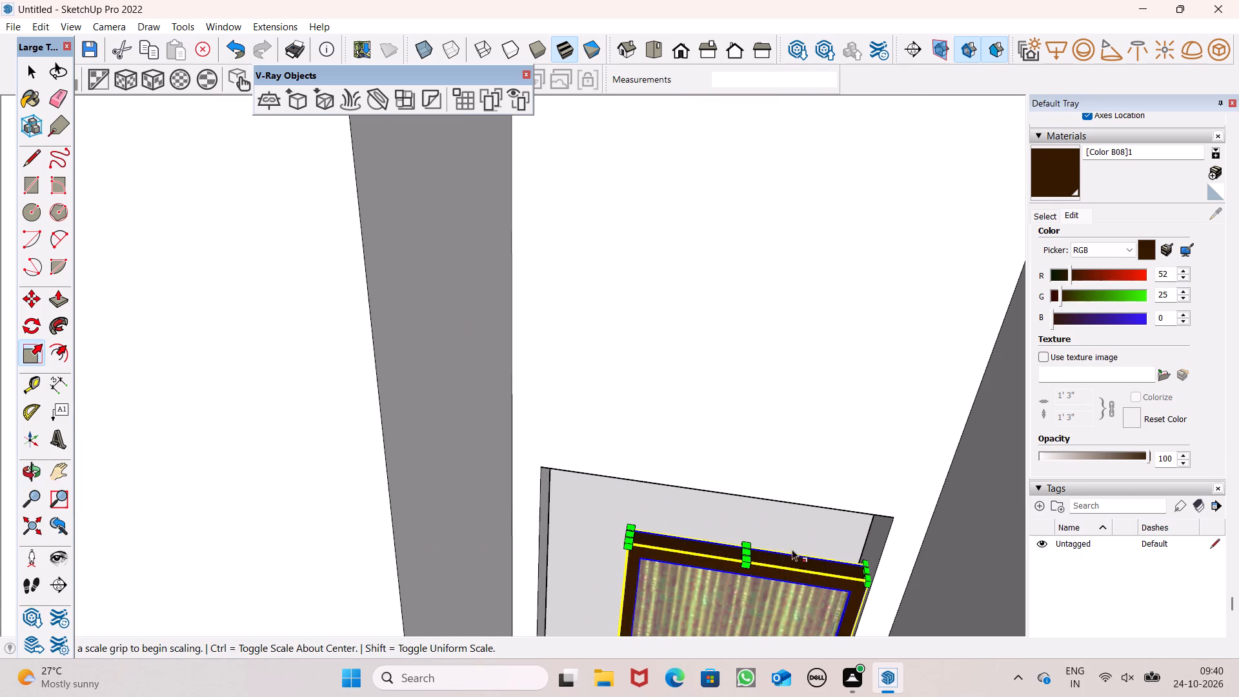
scroll(797, 533, down, 4)
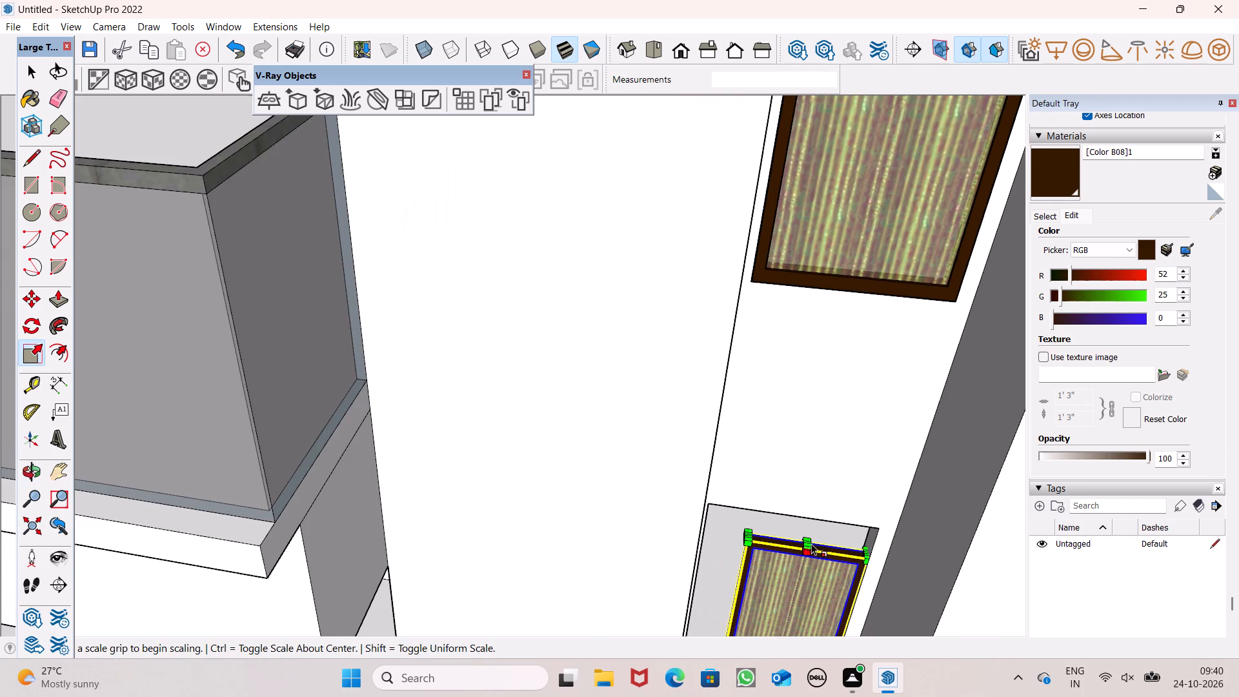
drag(810, 543, 820, 515)
scroll(810, 447, down, 6)
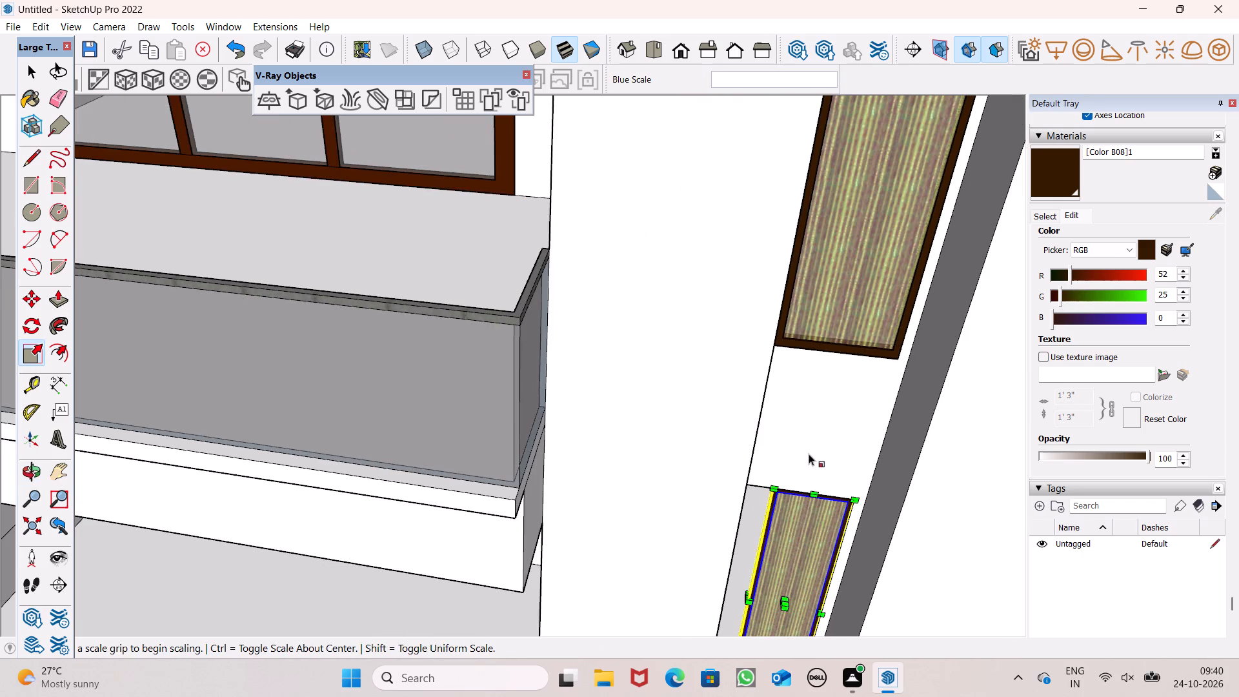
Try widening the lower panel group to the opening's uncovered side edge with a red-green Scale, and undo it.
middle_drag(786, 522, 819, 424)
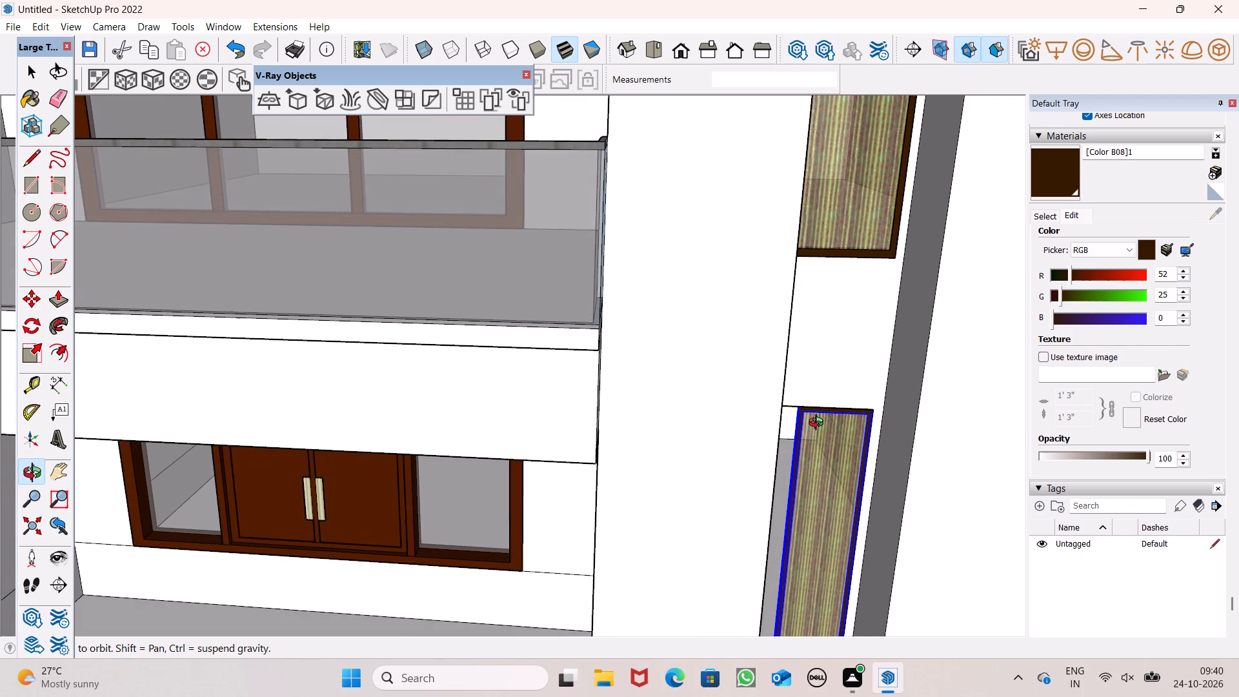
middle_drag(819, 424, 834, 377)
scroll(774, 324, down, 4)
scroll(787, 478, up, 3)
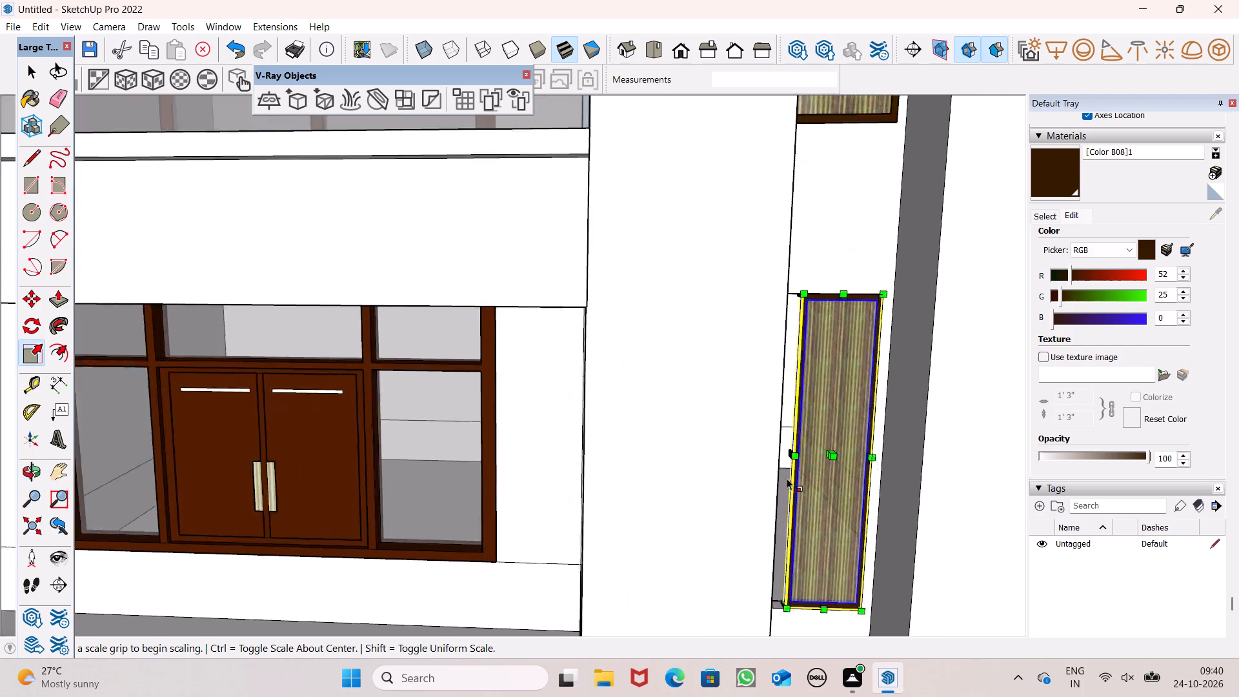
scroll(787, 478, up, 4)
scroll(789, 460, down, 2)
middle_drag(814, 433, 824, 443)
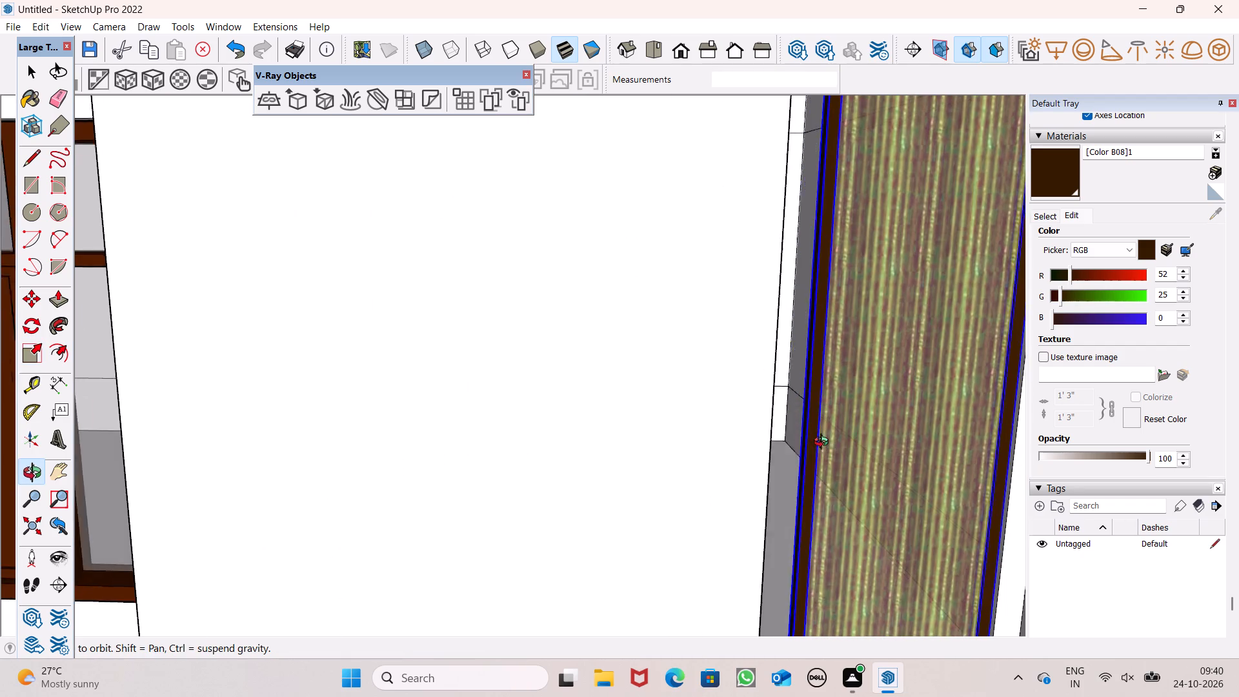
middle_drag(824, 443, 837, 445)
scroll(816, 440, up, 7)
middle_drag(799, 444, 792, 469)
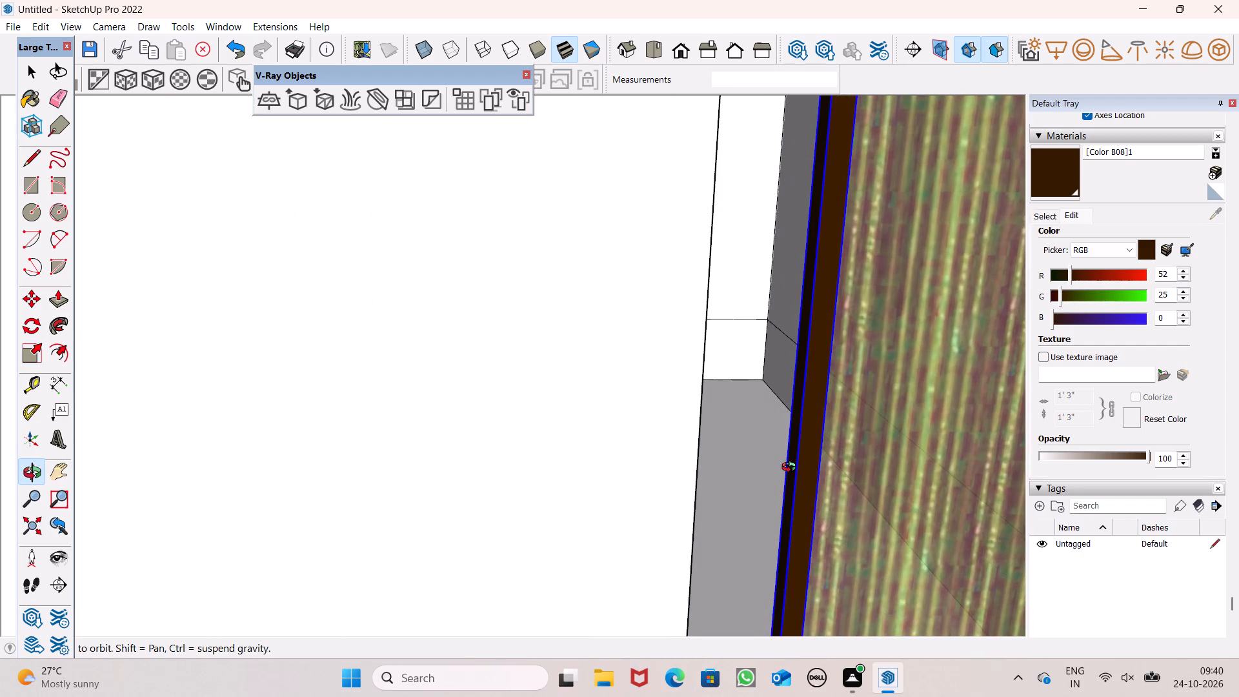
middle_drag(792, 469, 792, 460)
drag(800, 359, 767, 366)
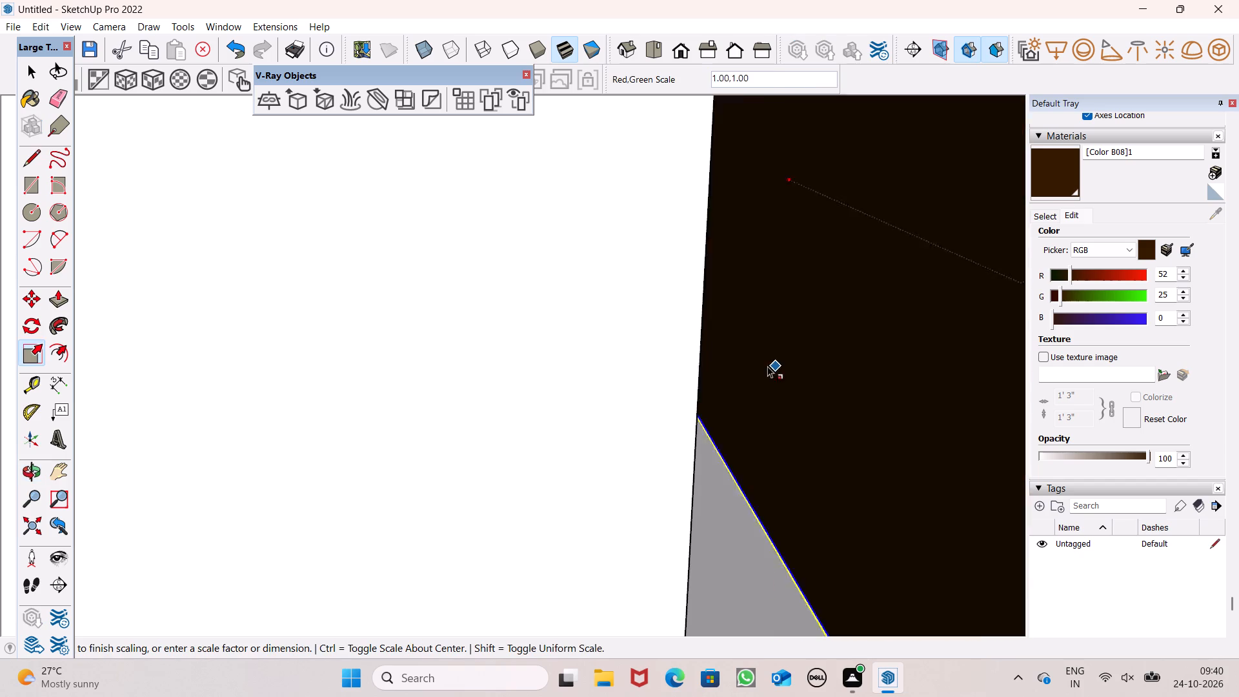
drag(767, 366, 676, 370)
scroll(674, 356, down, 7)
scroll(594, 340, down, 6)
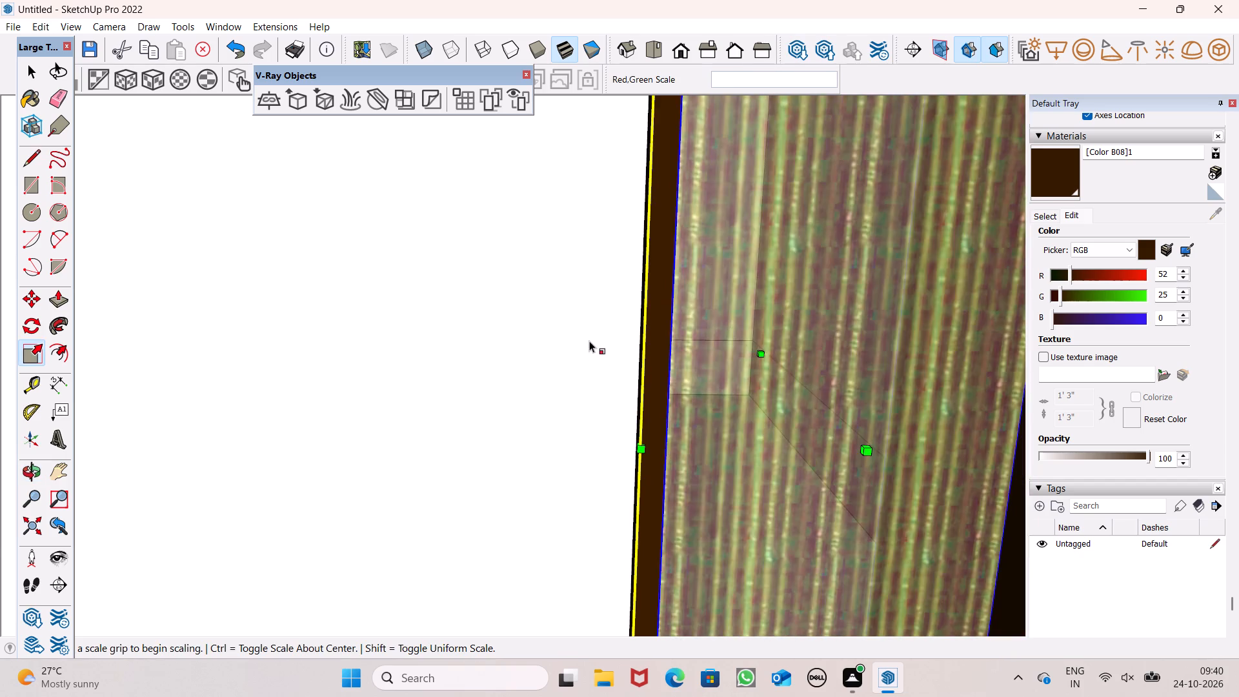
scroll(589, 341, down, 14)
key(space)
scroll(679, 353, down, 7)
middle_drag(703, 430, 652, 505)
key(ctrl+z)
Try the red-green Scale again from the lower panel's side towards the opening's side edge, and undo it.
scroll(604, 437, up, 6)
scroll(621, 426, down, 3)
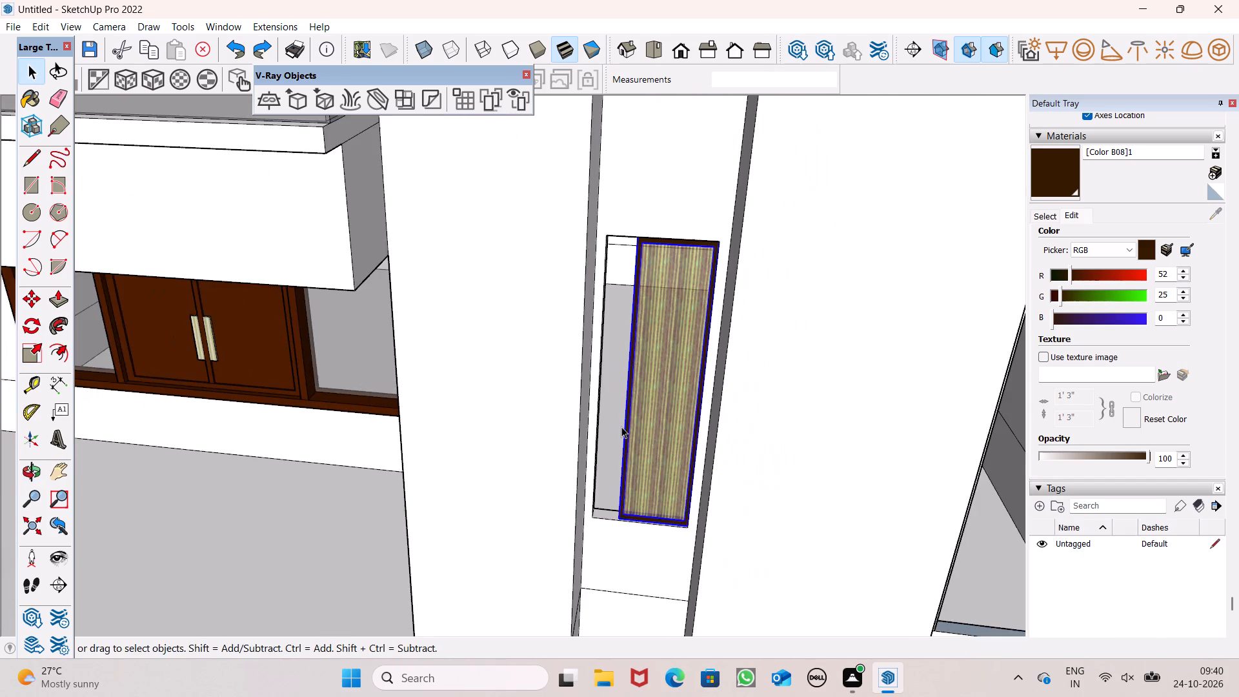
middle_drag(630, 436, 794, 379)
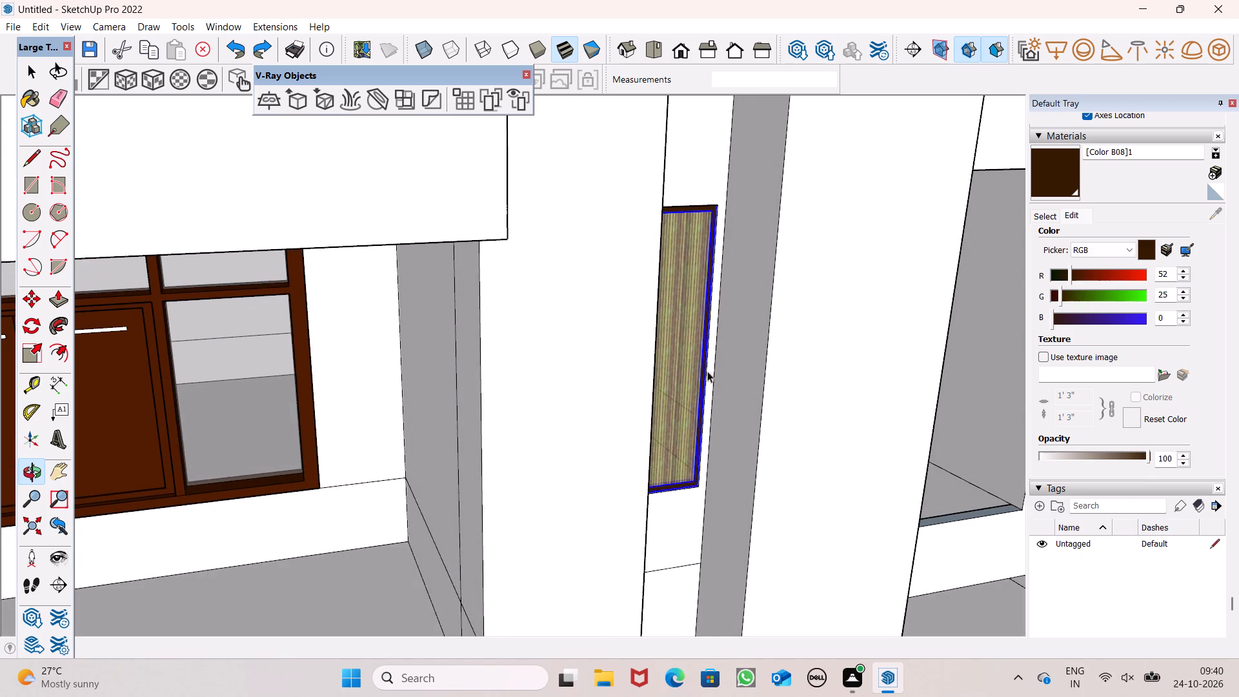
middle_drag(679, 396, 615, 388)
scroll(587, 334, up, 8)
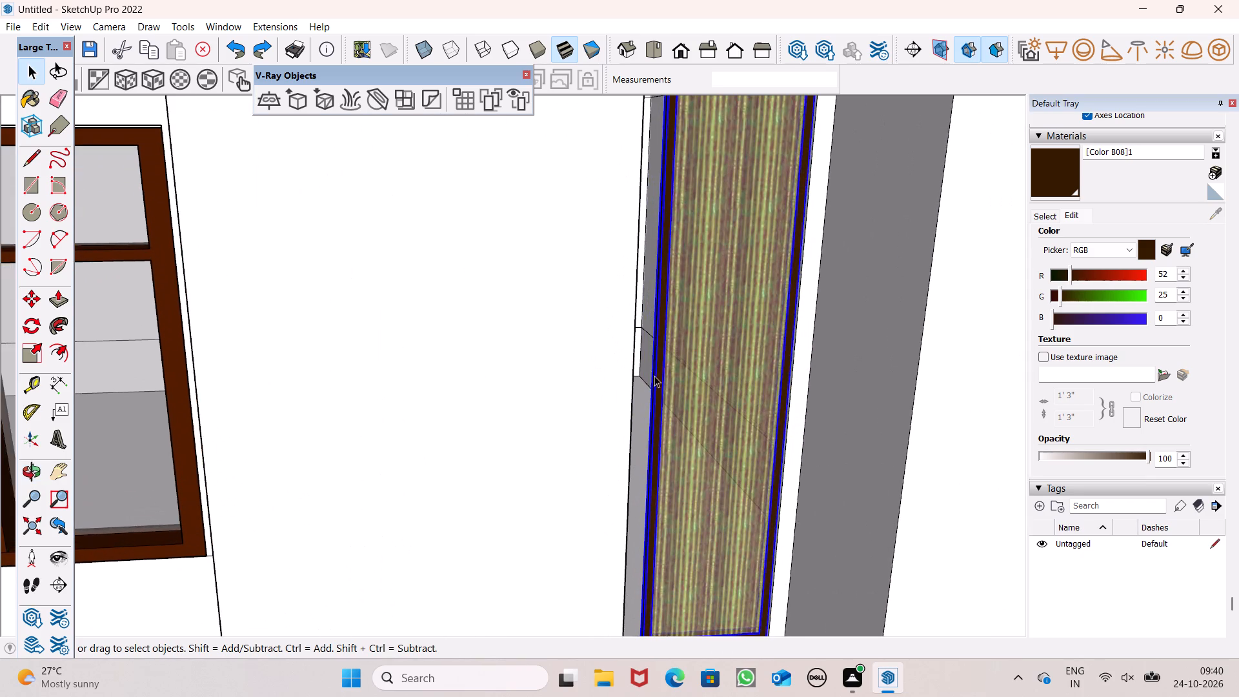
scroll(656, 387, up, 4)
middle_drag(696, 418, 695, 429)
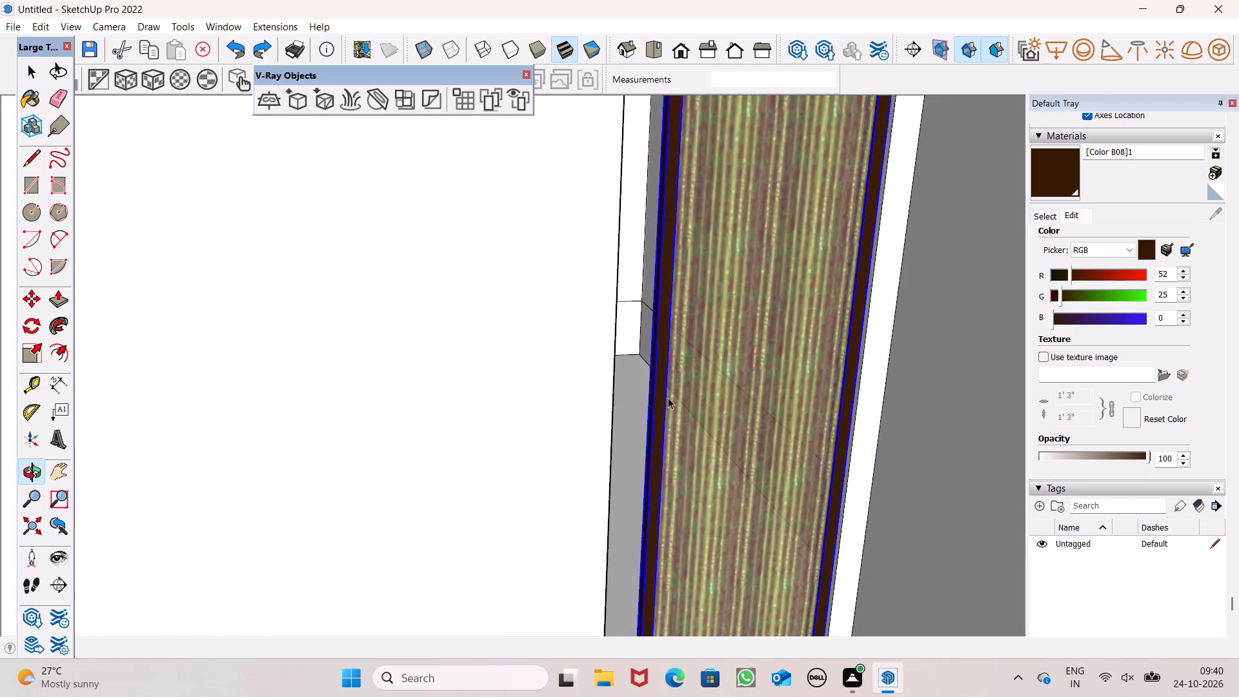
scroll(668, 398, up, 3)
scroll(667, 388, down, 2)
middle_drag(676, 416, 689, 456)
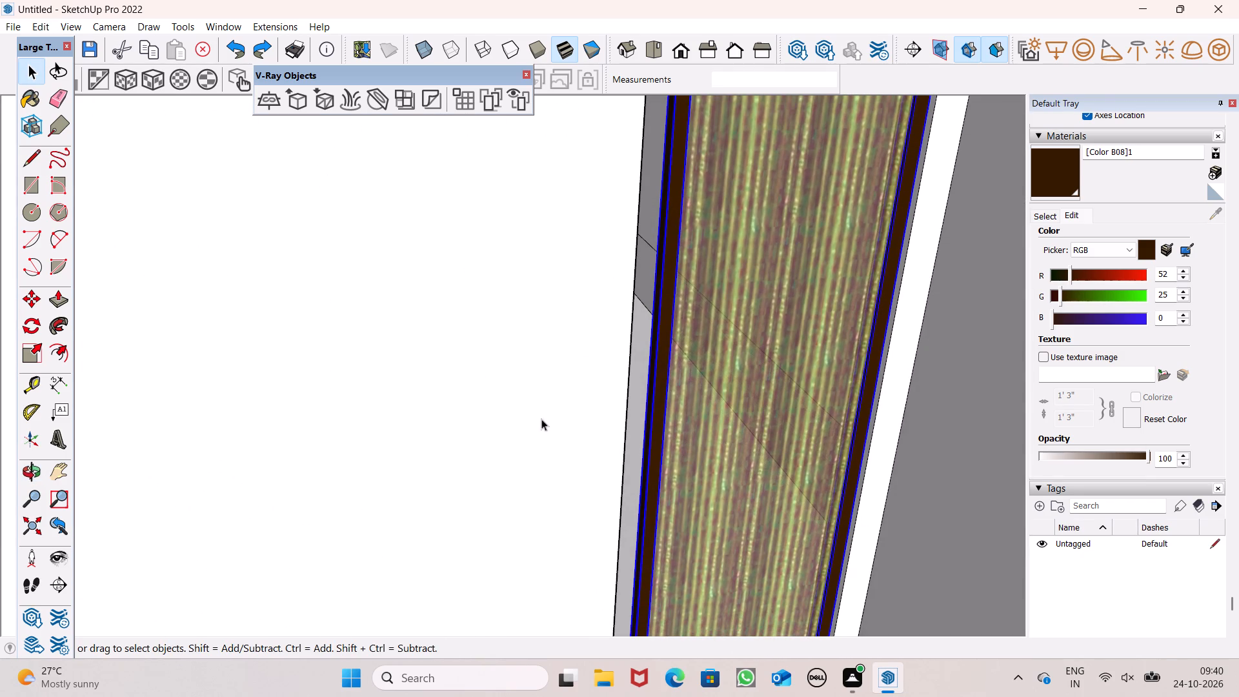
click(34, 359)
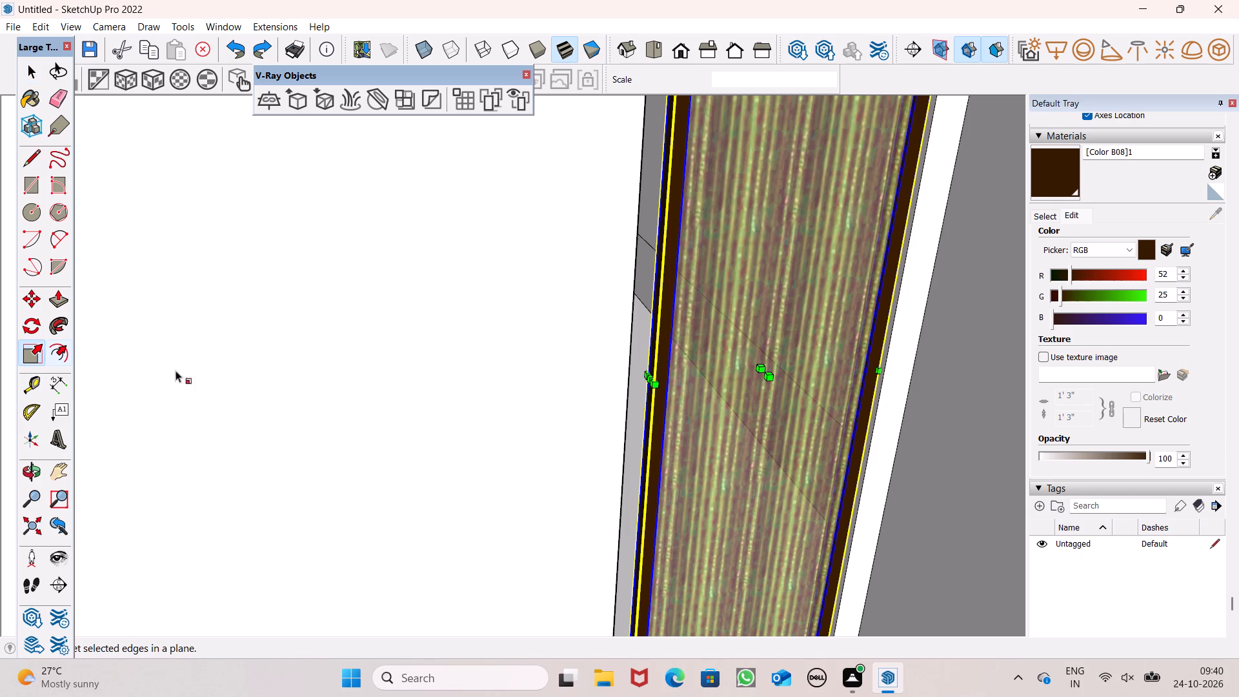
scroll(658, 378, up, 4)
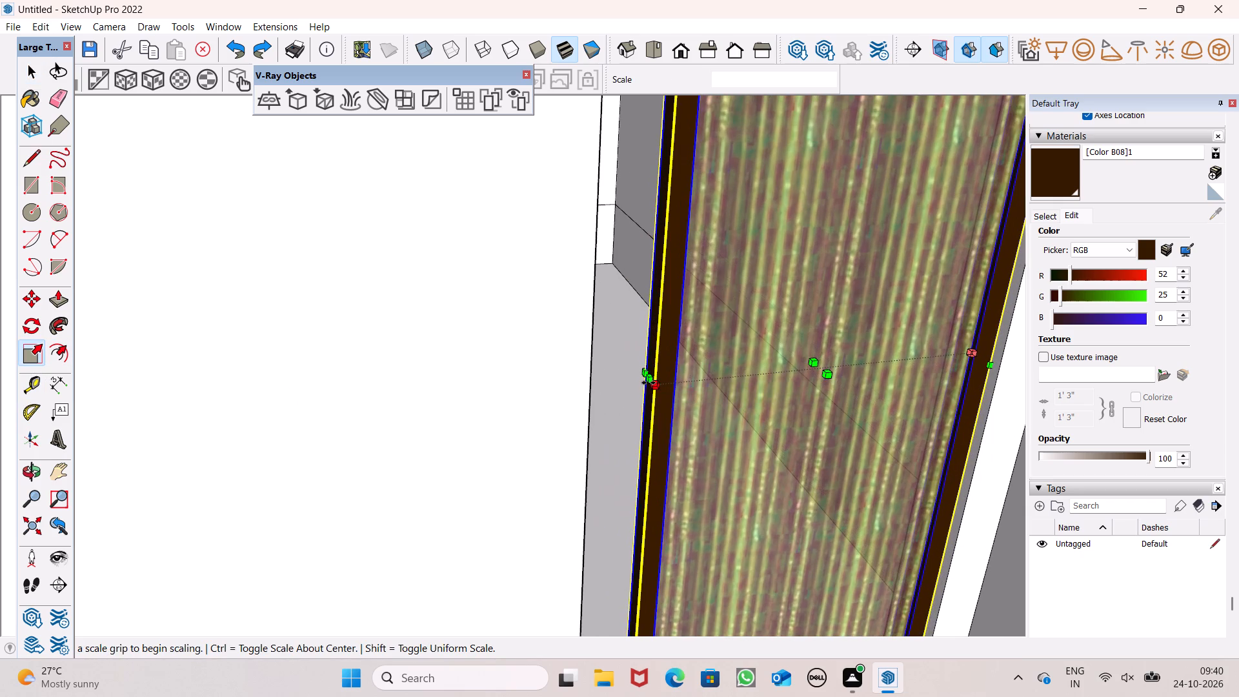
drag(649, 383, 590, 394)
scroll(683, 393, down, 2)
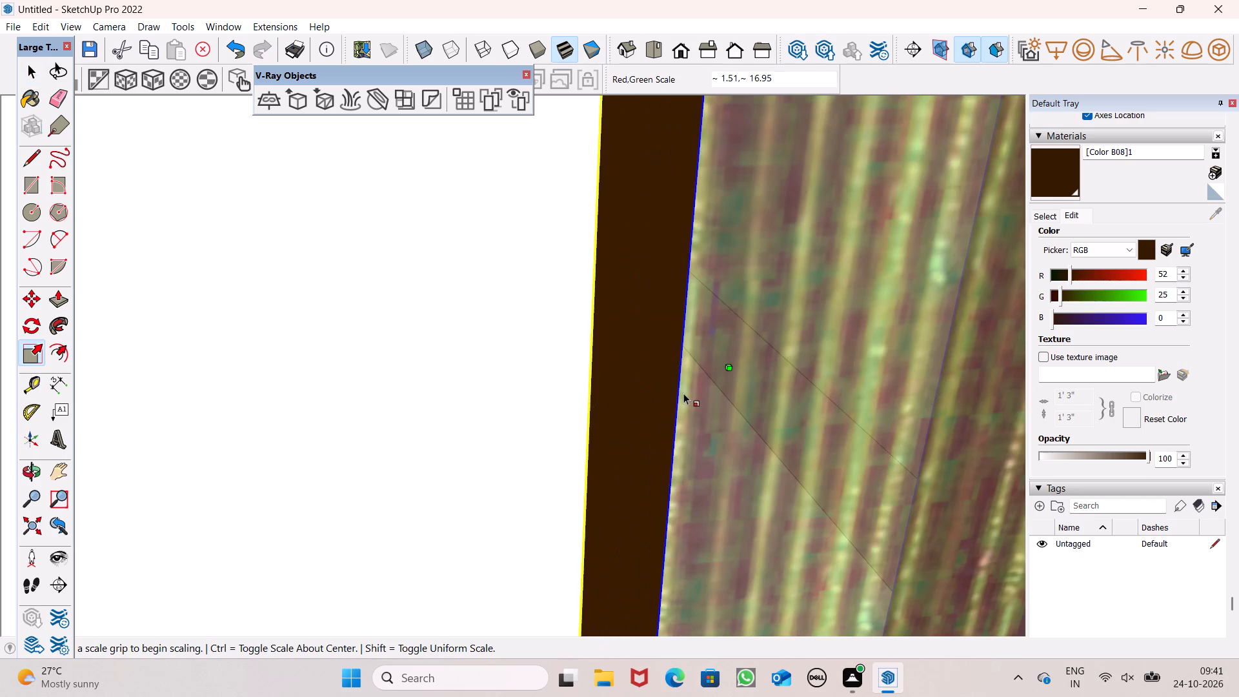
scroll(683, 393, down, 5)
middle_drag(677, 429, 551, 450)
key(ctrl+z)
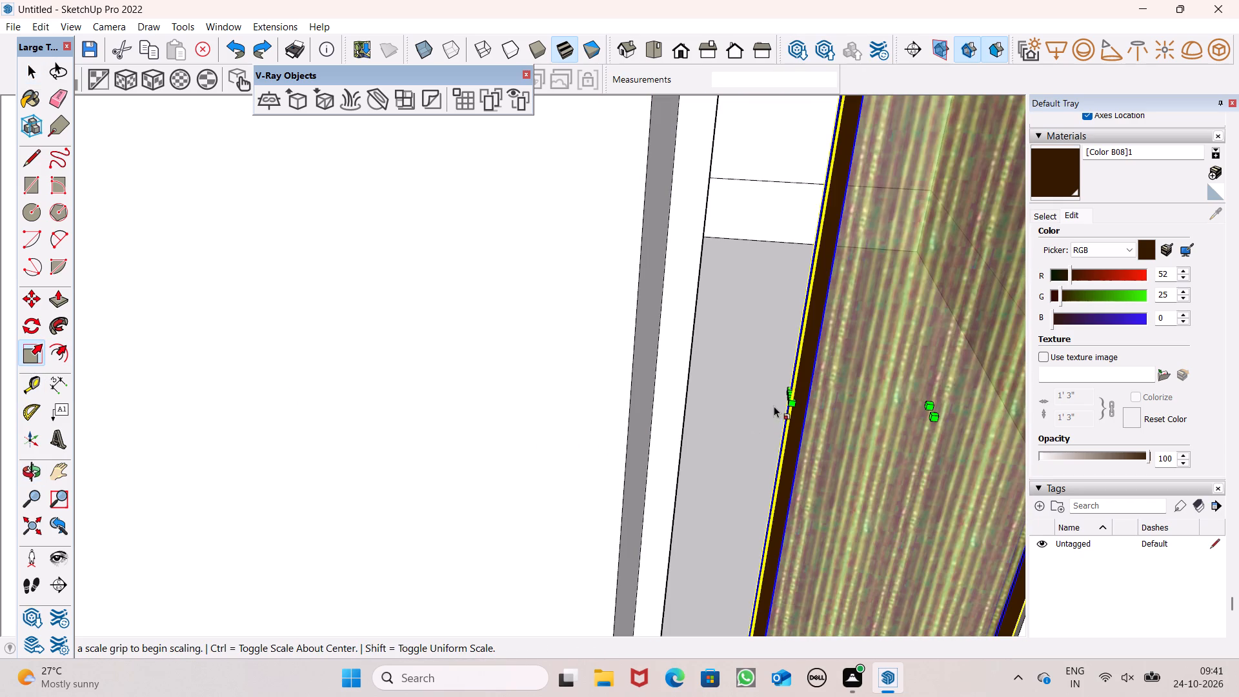
Scale the lower panel group along the red axis only so it fills the lower opening's width, and deselect it.
drag(787, 394, 693, 394)
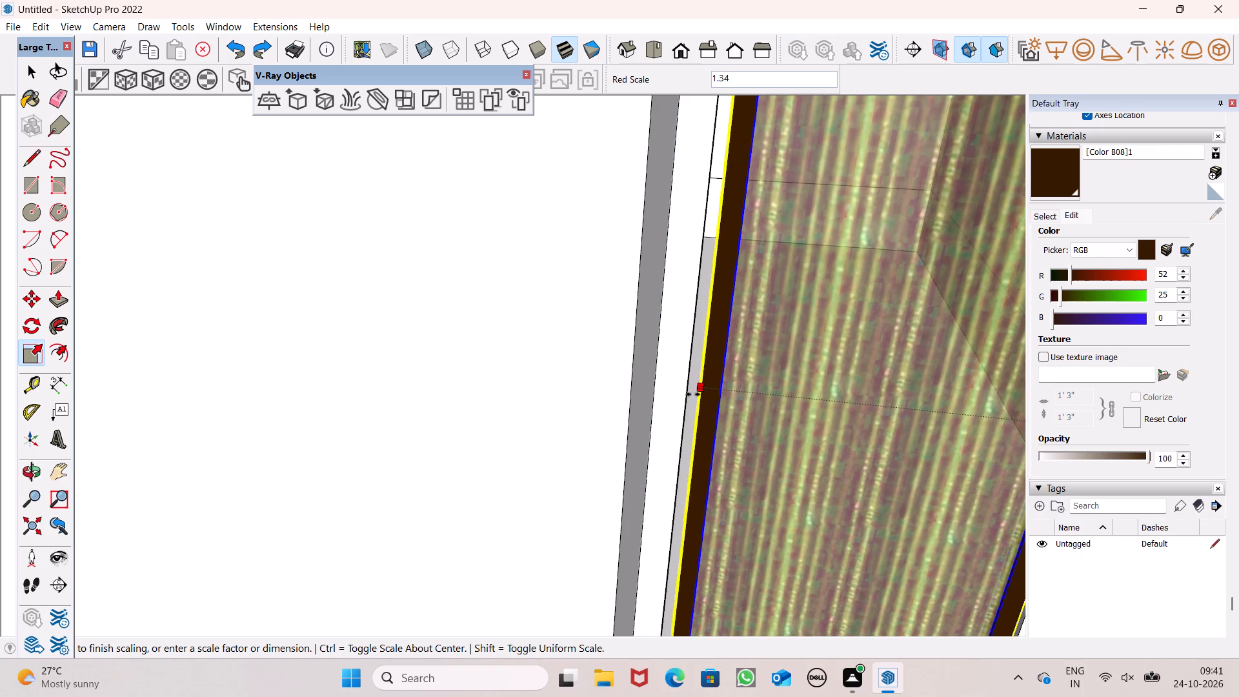
drag(693, 394, 687, 394)
scroll(614, 373, down, 7)
scroll(593, 355, down, 14)
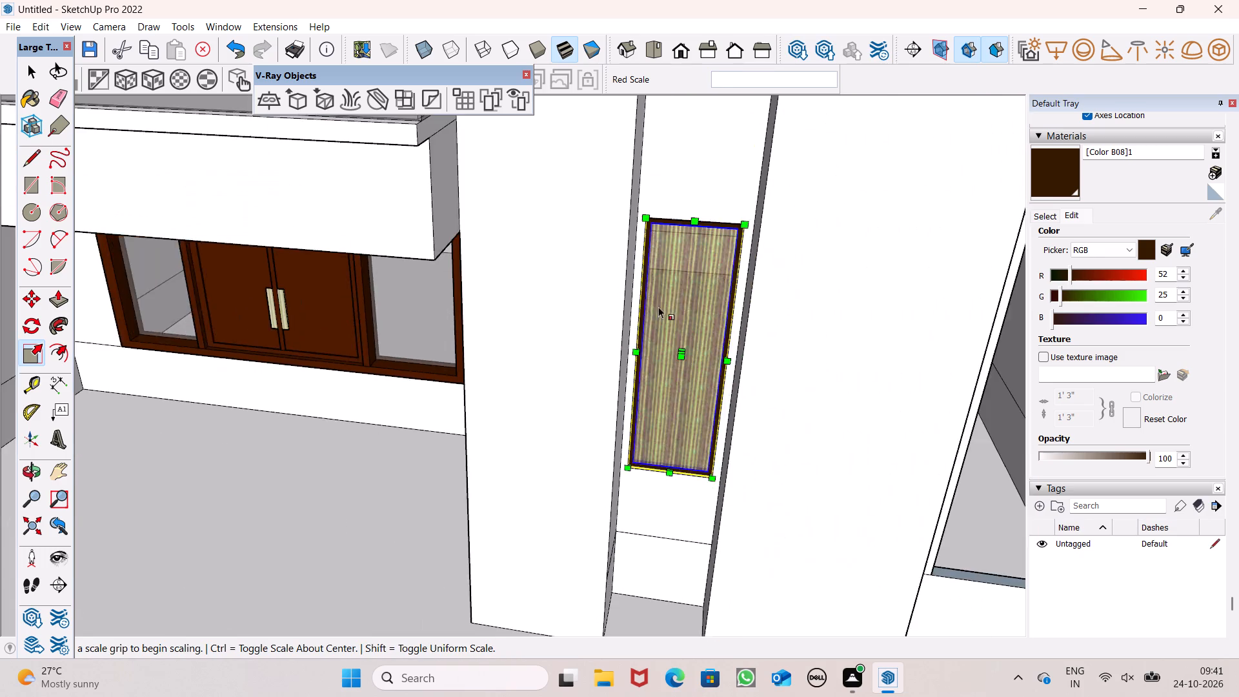
scroll(658, 307, down, 13)
key(space)
click(898, 400)
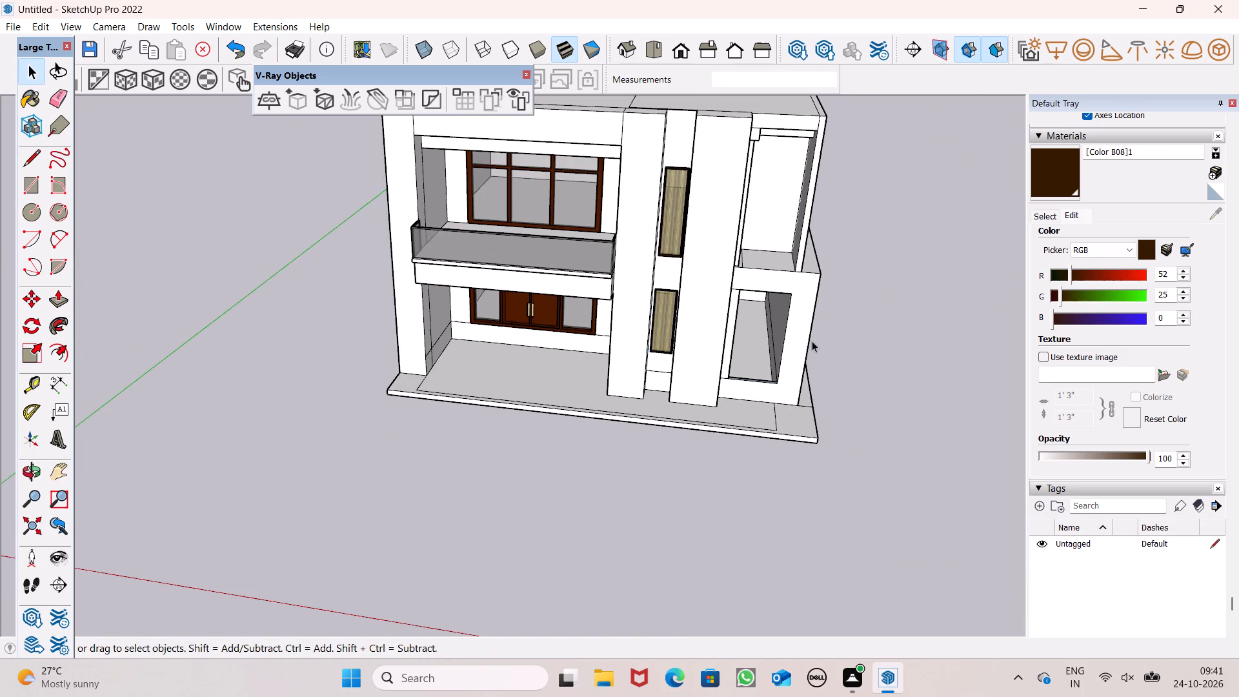
Examine the house's front facade, both fitted window panels and the side openings from several distances and angles.
scroll(669, 355, down, 4)
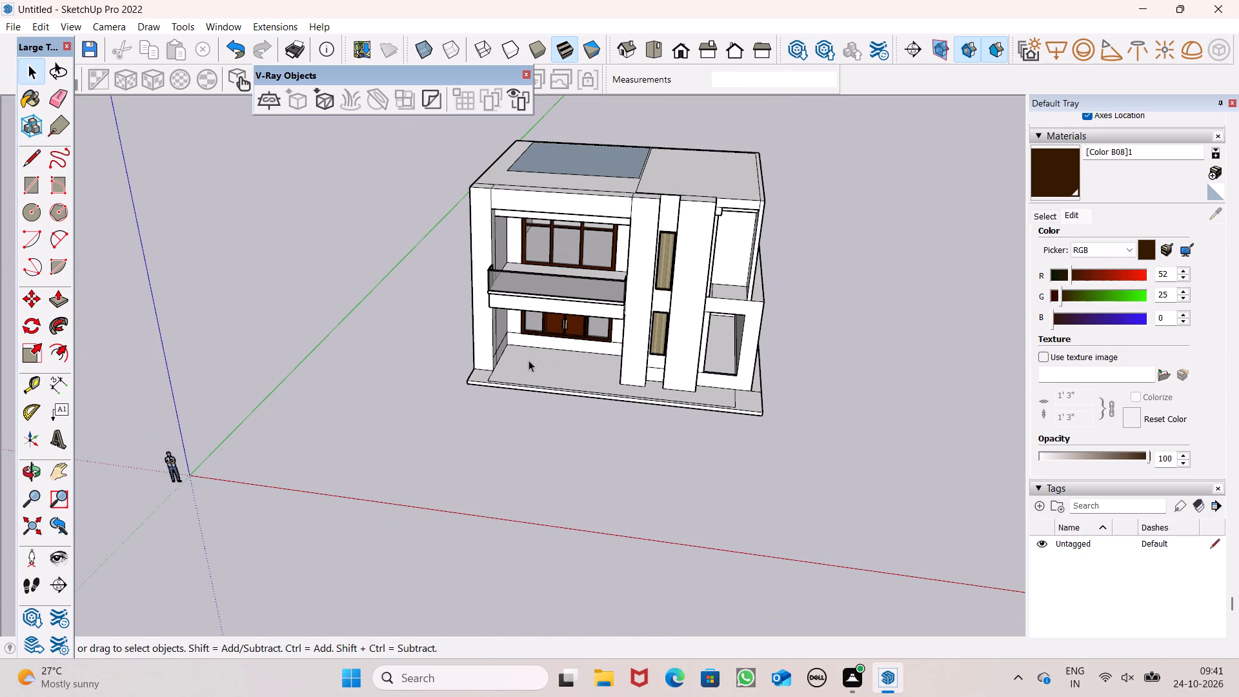
scroll(529, 360, down, 2)
middle_drag(663, 381, 665, 273)
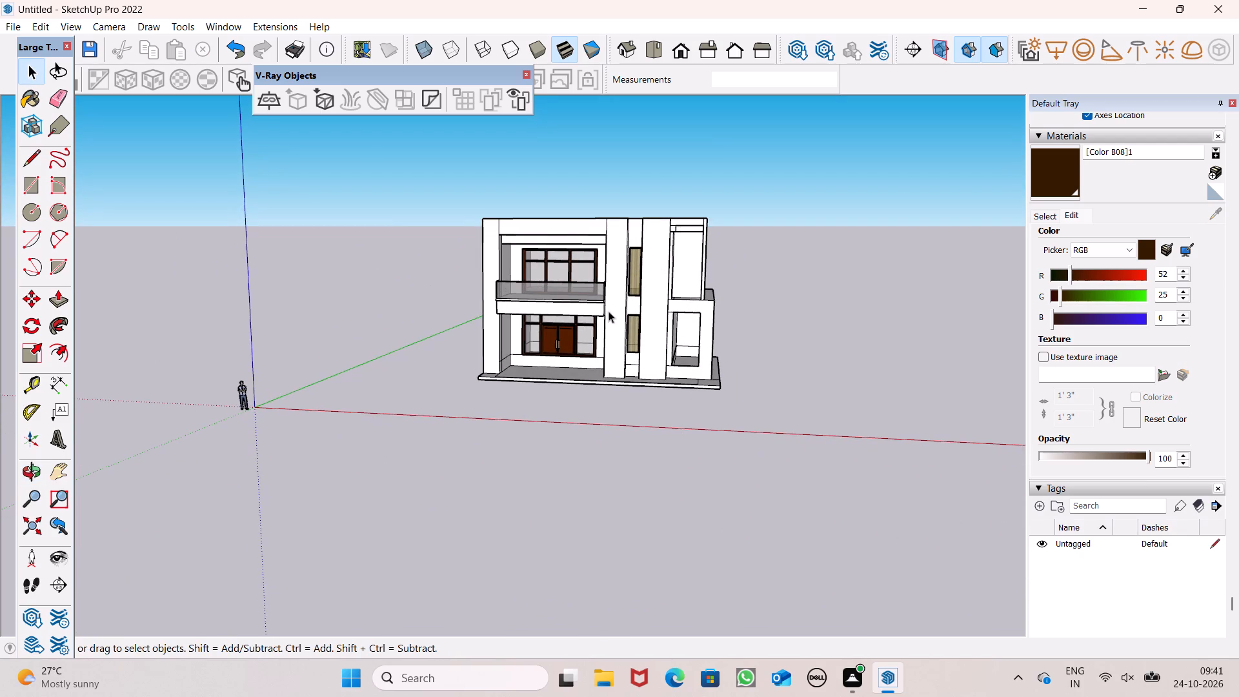
scroll(551, 318, down, 2)
scroll(710, 299, up, 6)
scroll(529, 325, down, 1)
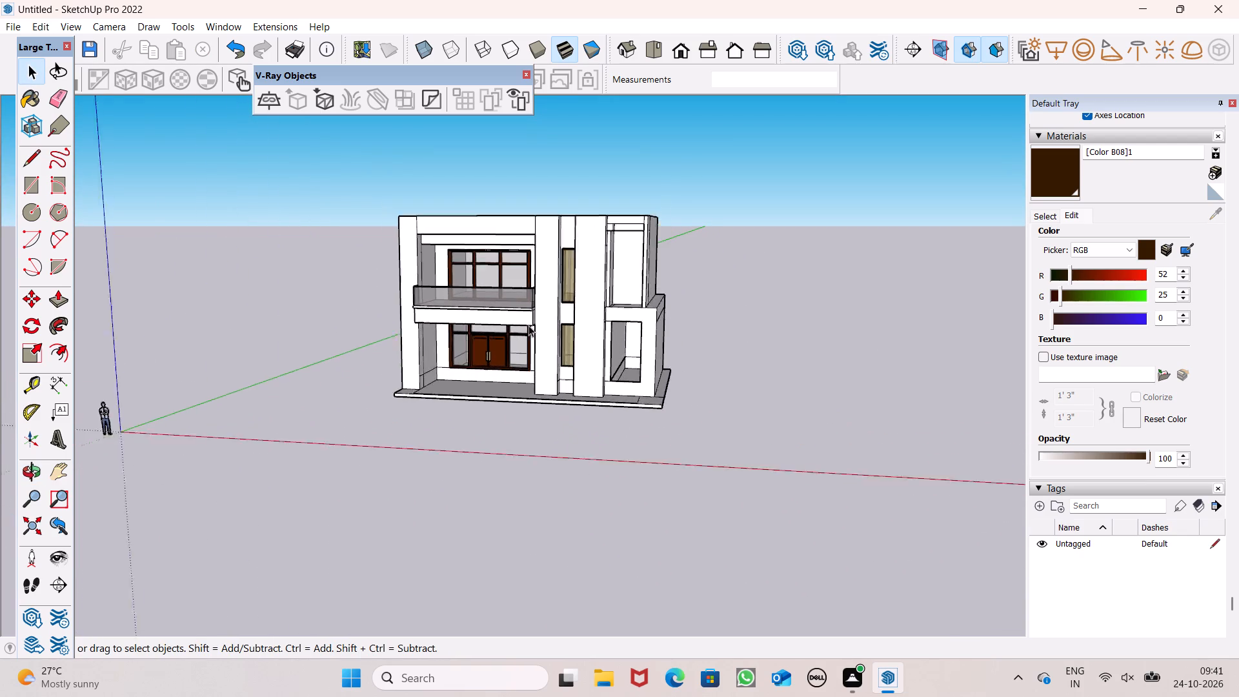
scroll(529, 325, down, 2)
scroll(609, 335, up, 5)
middle_drag(605, 345, 603, 416)
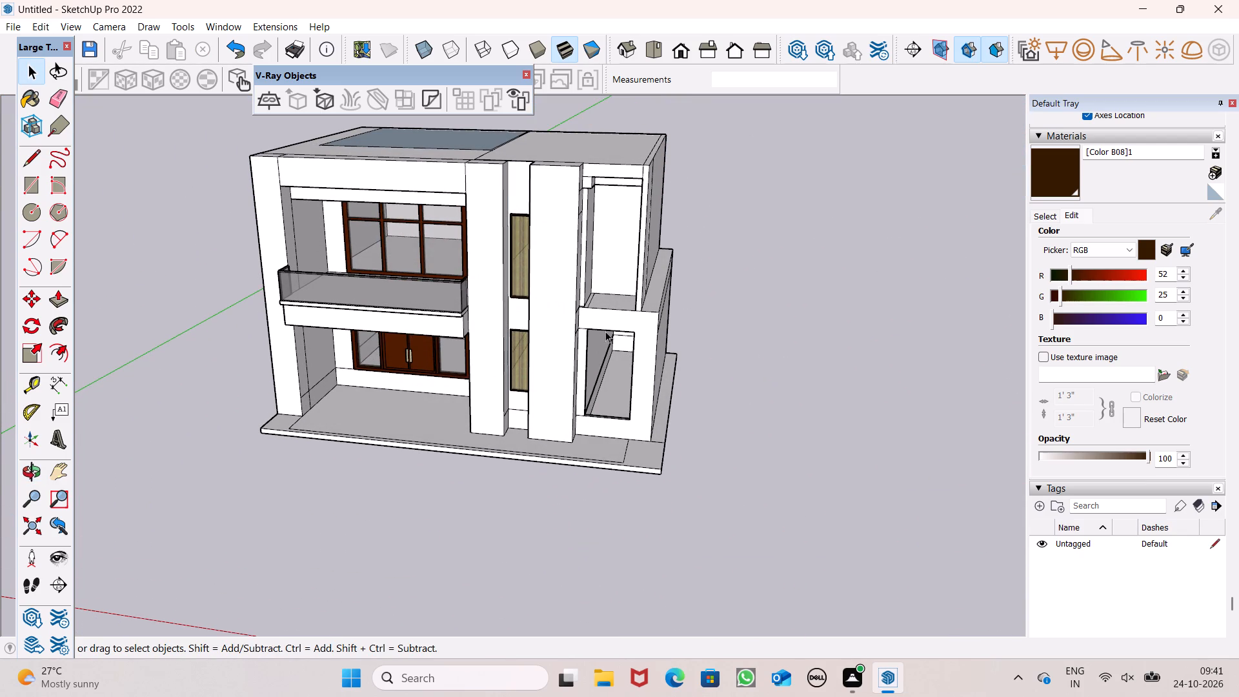
scroll(614, 253, up, 4)
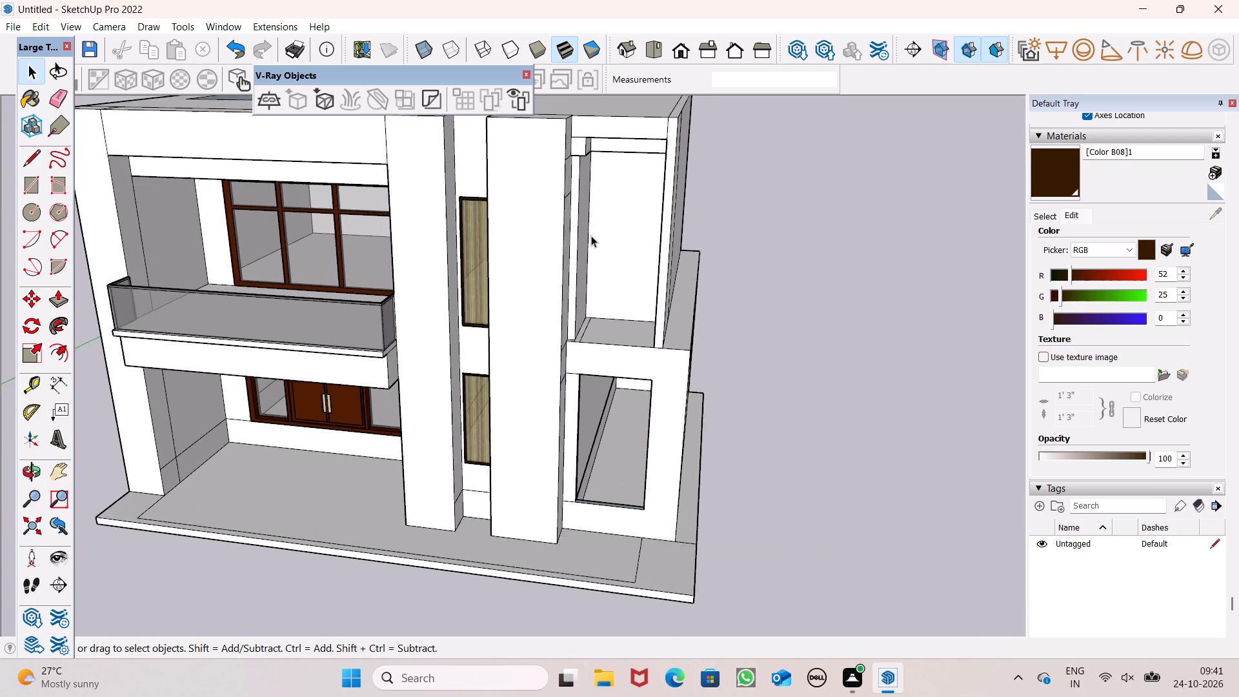
scroll(591, 236, up, 1)
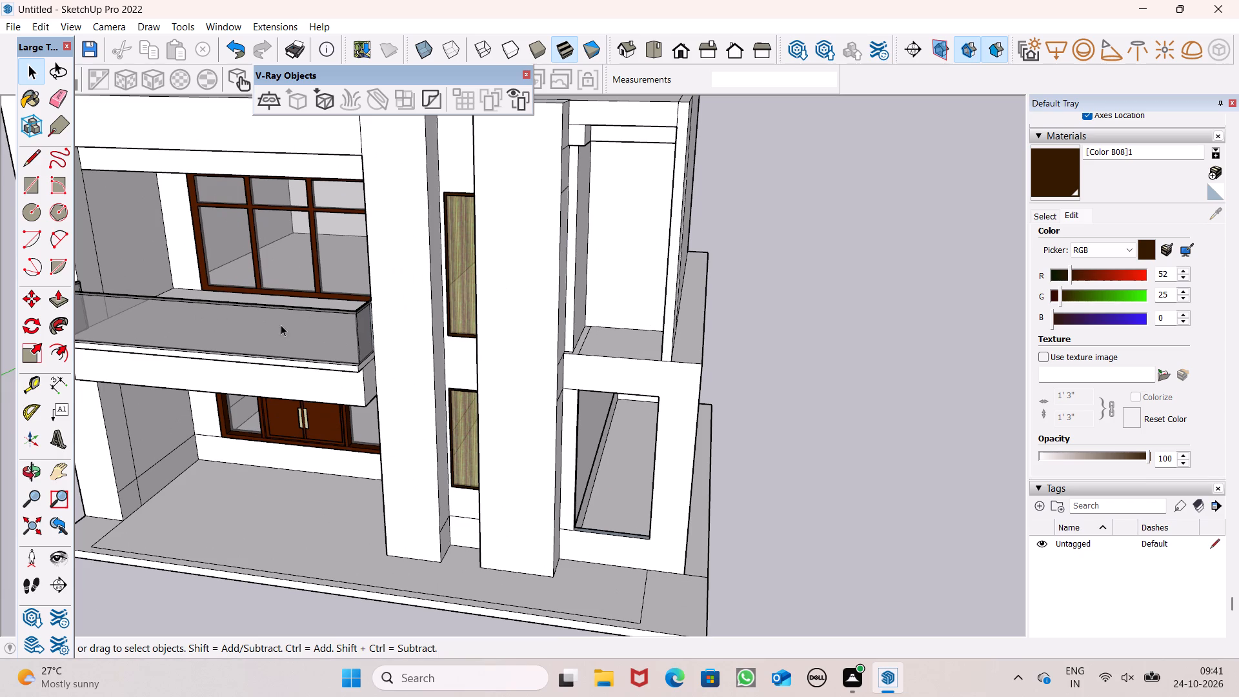
scroll(480, 341, down, 3)
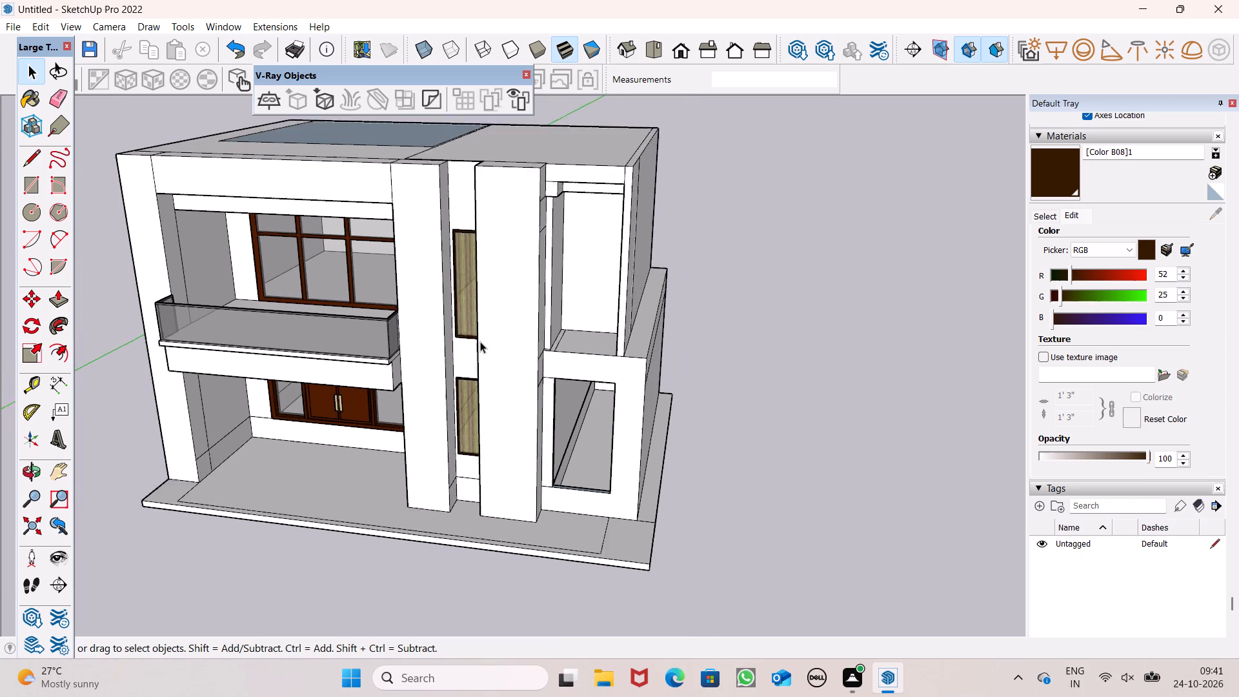
scroll(480, 341, down, 4)
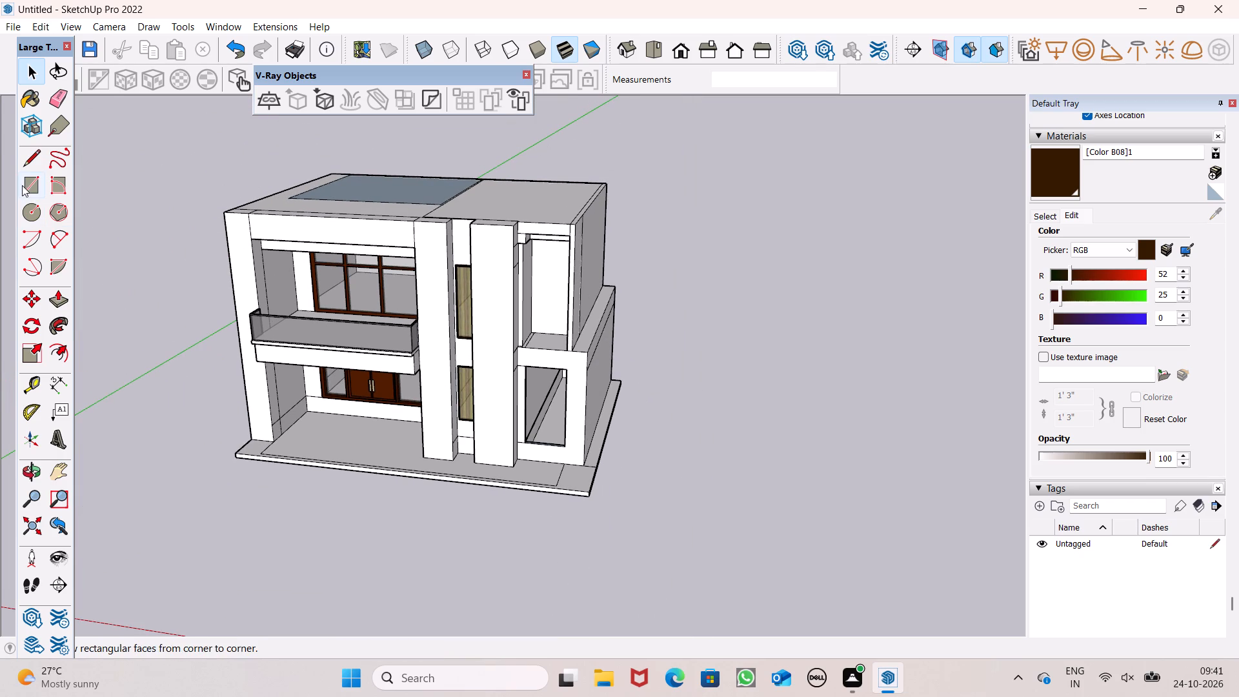
Draw an upright rectangle about 6' 7" wide and 12' 6" tall in the open space beside the house.
click(22, 185)
scroll(628, 399, down, 3)
middle_drag(741, 449, 783, 365)
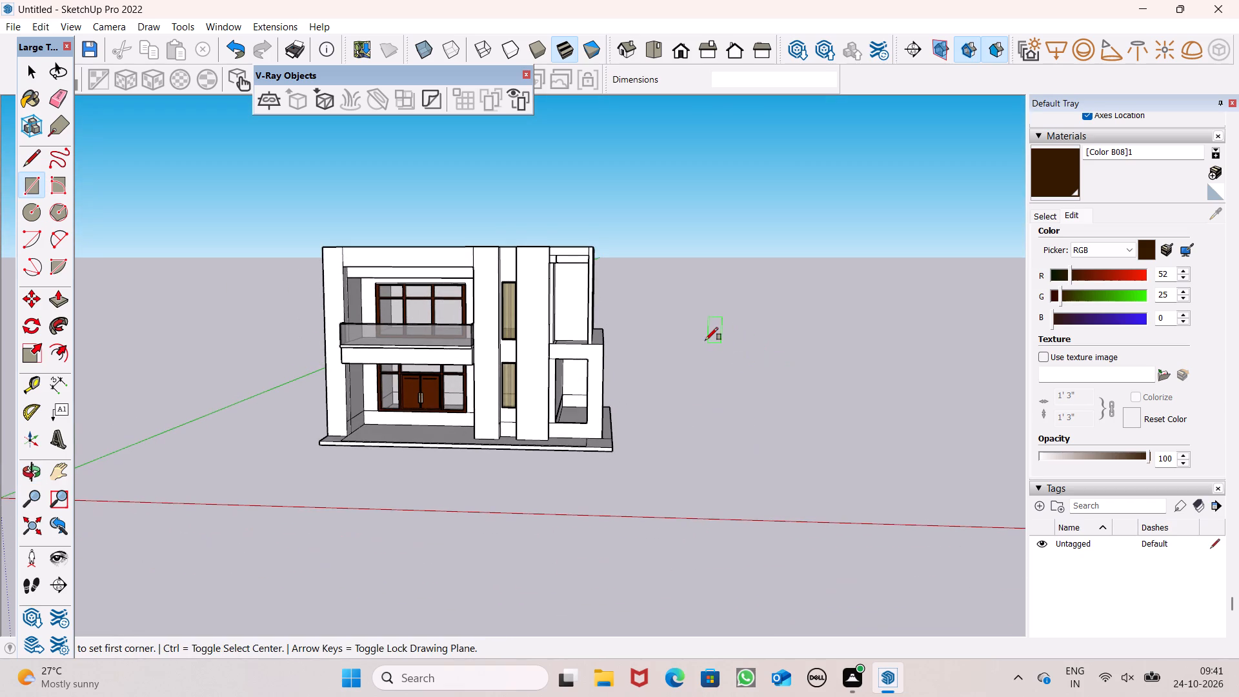
click(694, 332)
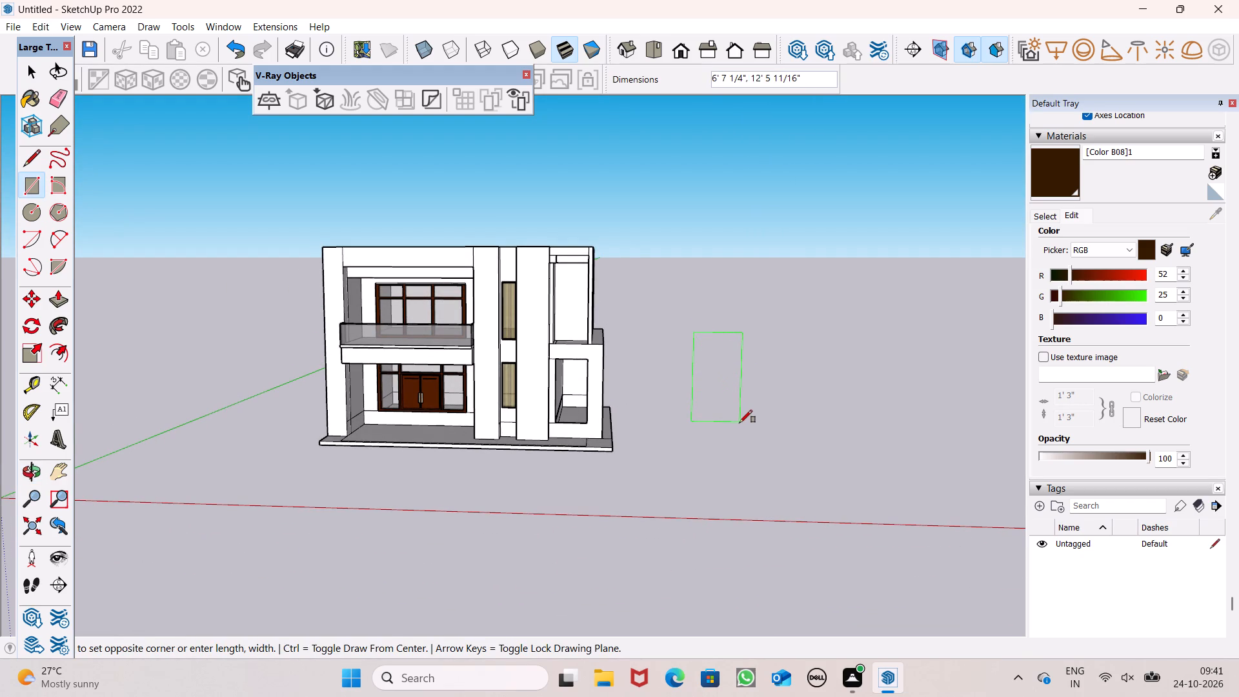
click(740, 423)
middle_drag(752, 418, 727, 439)
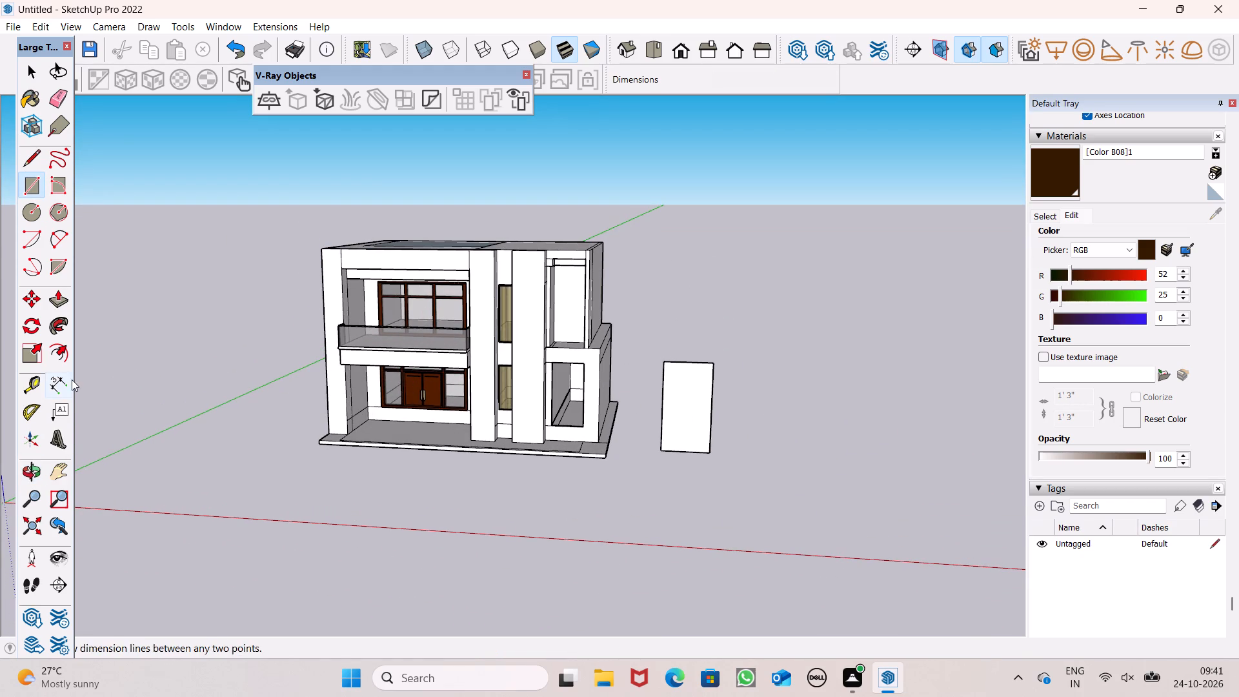
Offset the standing rectangle's outline inward about 3 5/8" to form a window frame border.
click(62, 359)
scroll(630, 421, up, 5)
scroll(668, 400, down, 2)
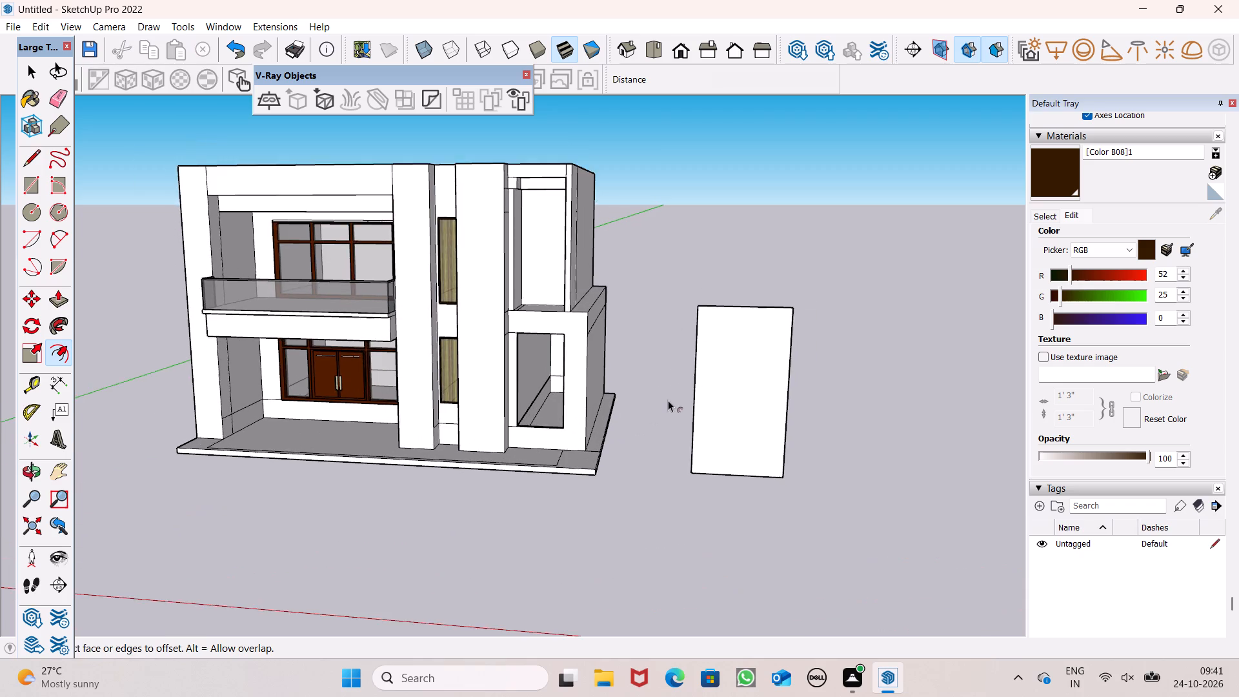
scroll(745, 365, up, 4)
drag(712, 323, 712, 330)
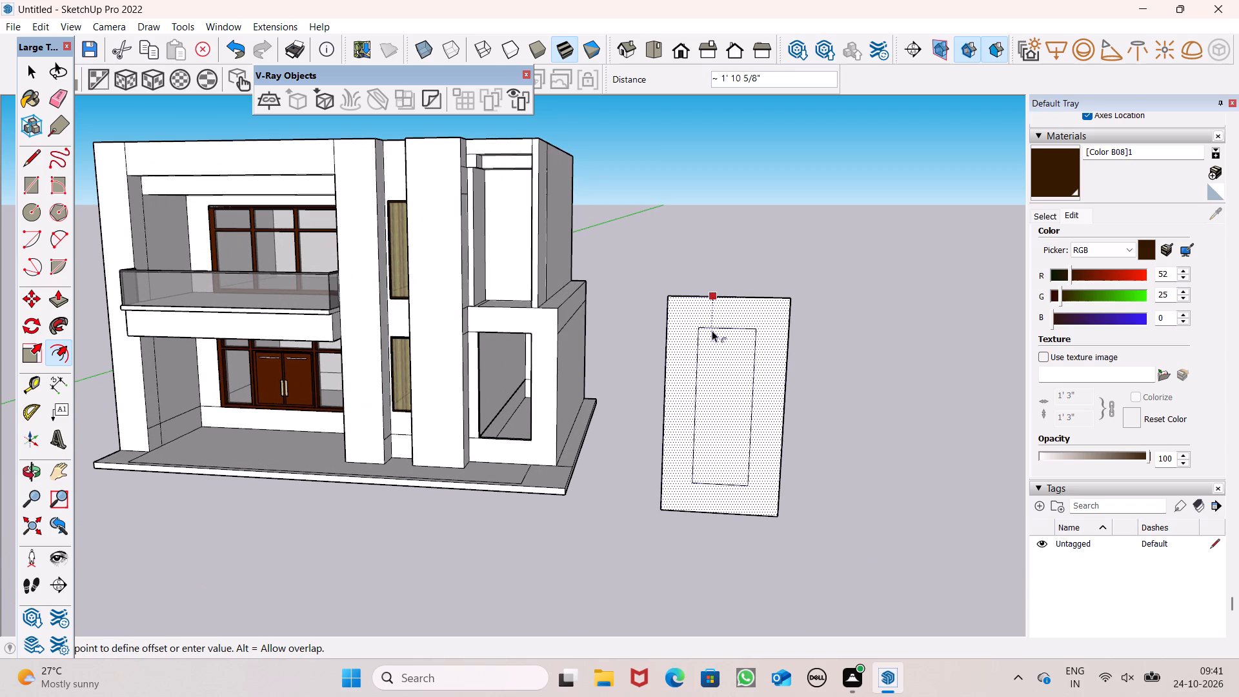
drag(712, 330, 707, 302)
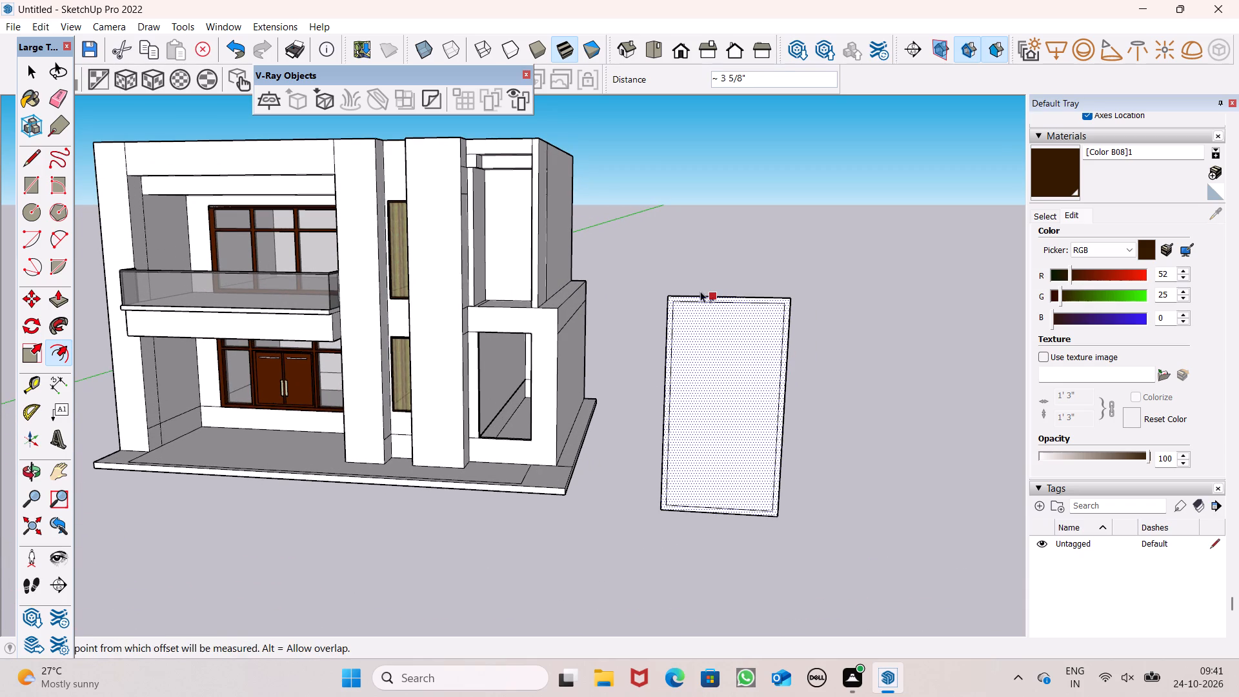
key(space)
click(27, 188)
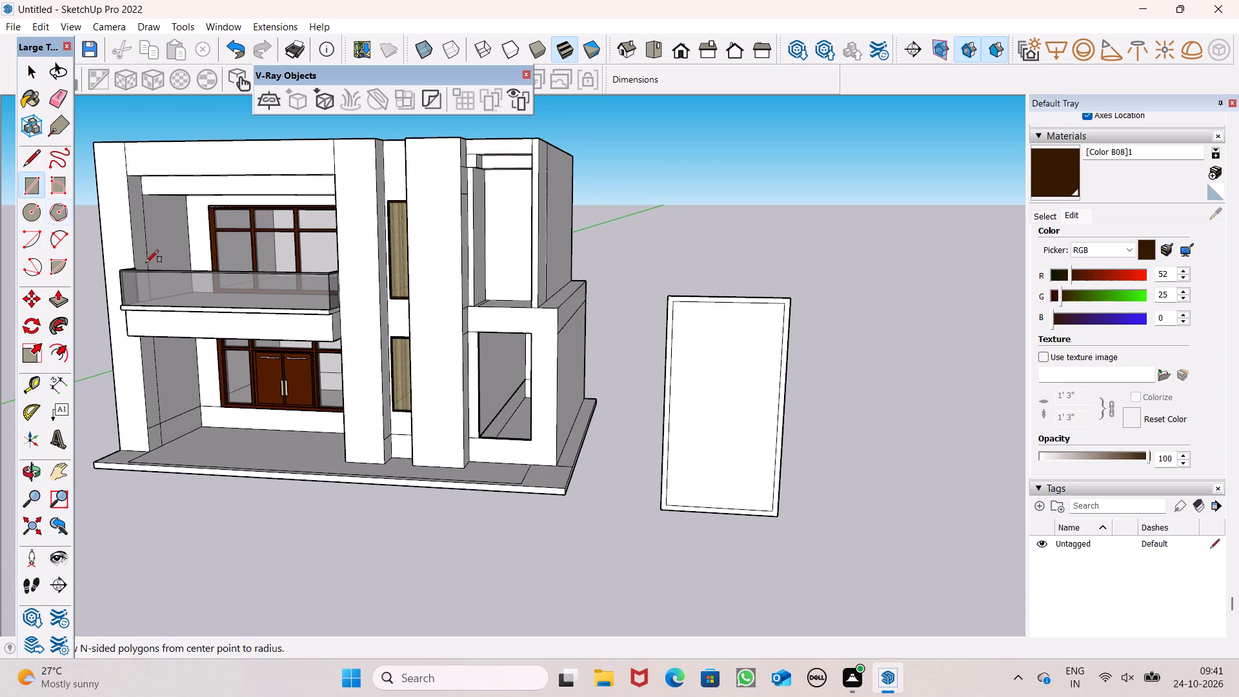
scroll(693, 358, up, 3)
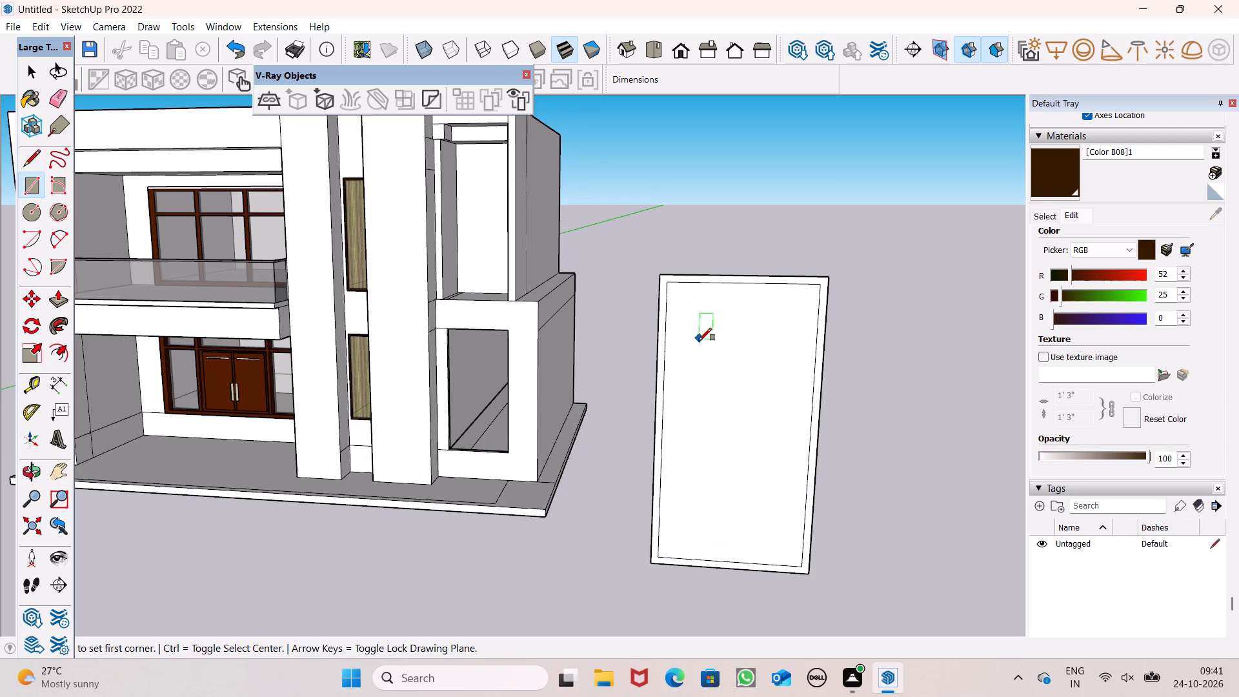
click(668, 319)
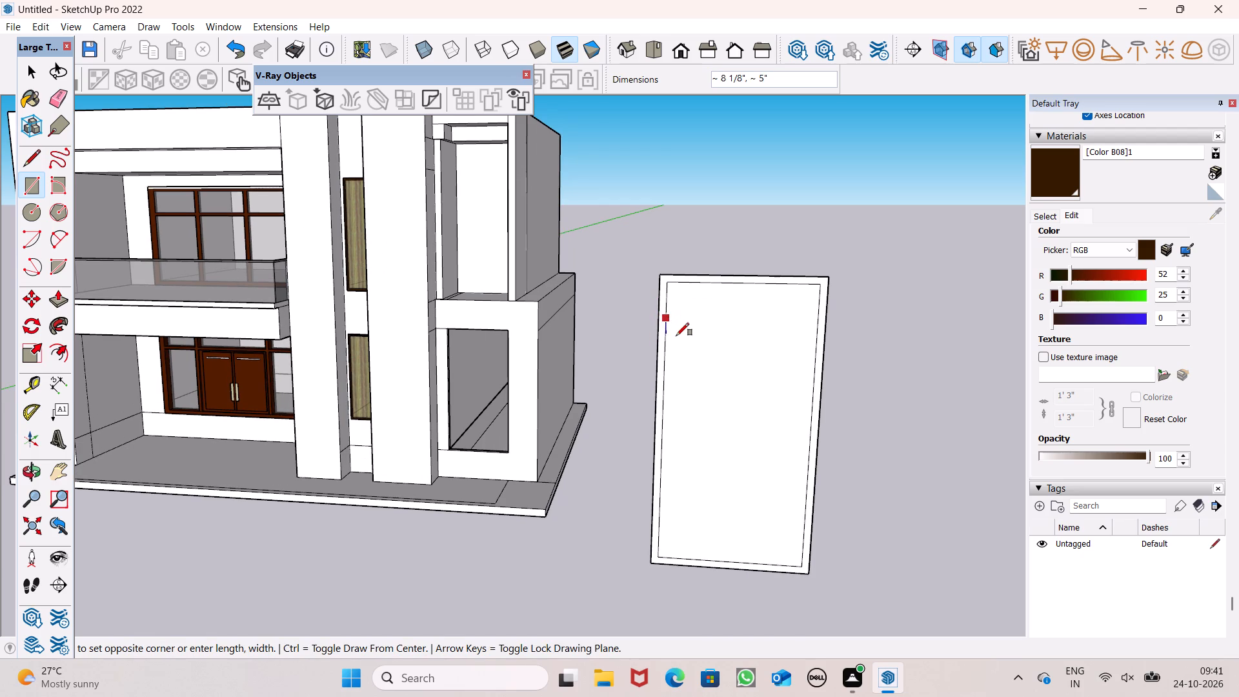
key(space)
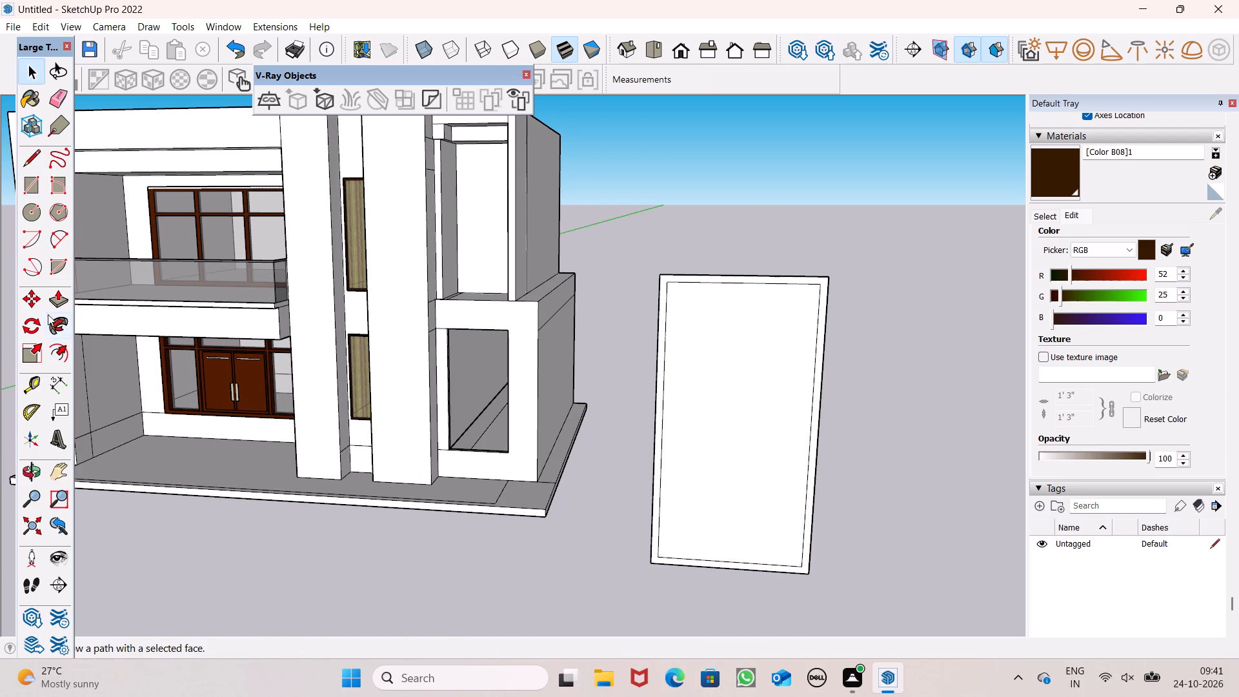
Draw a horizontal bar about 3 13/16" high across the full inner width of the frame, in its upper part.
click(27, 182)
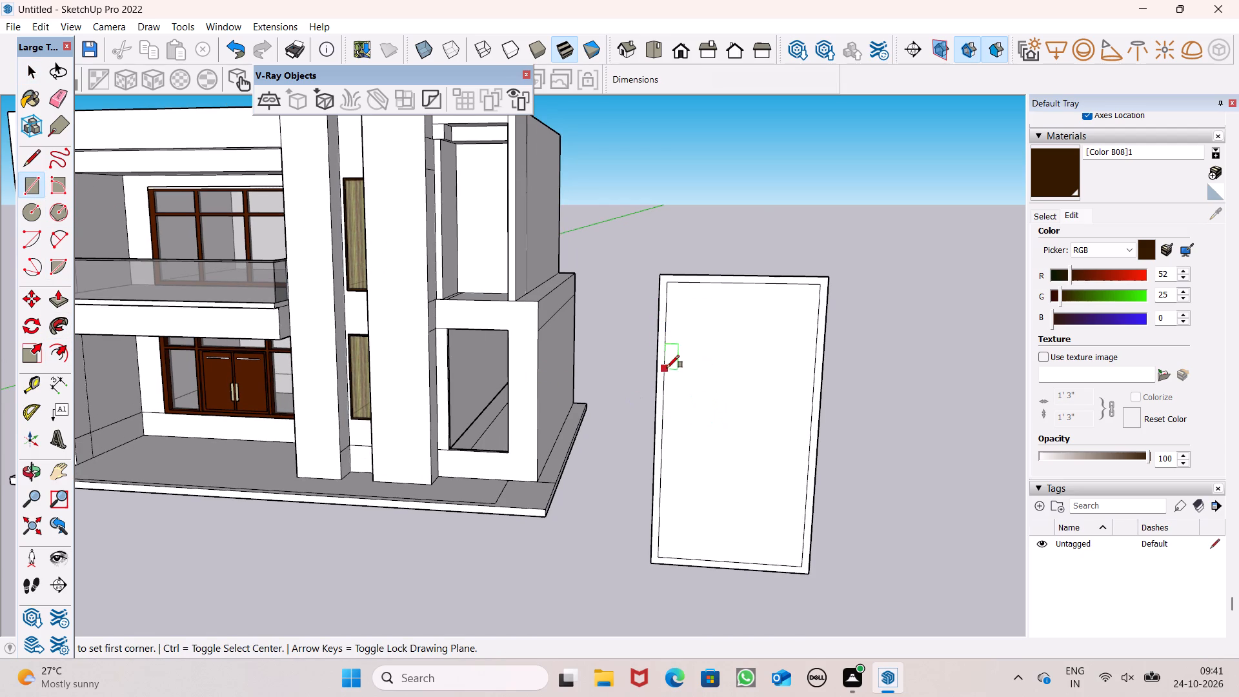
click(663, 347)
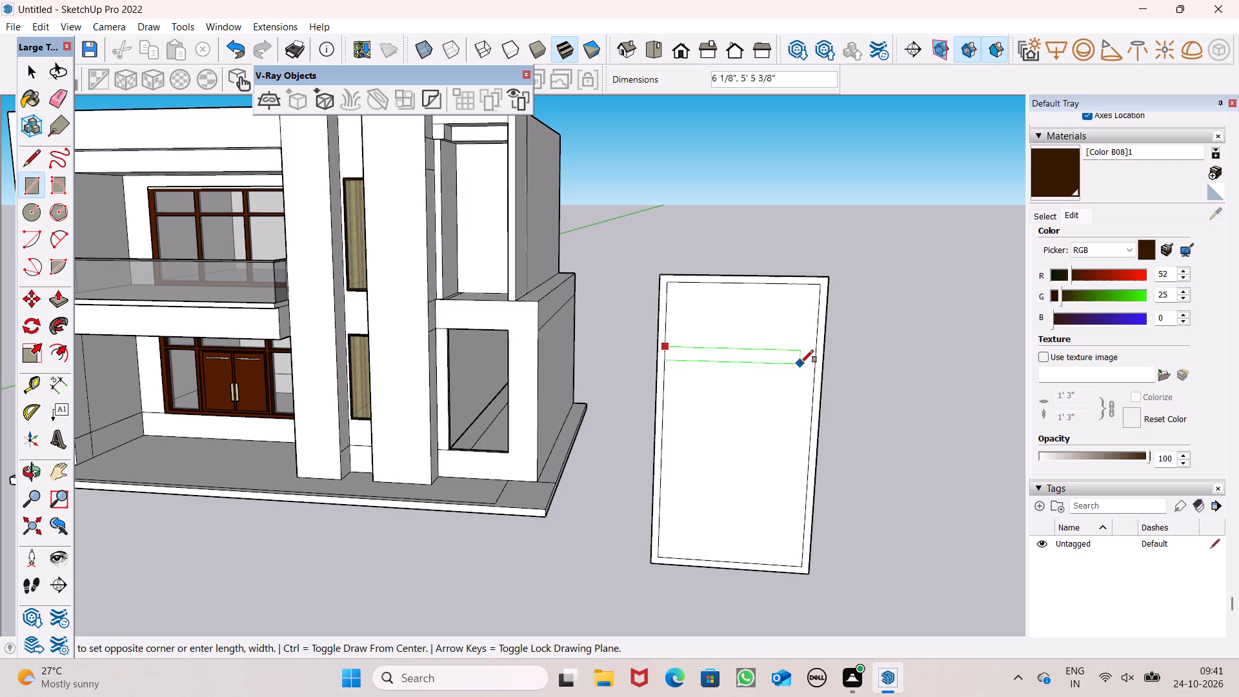
scroll(806, 372, up, 7)
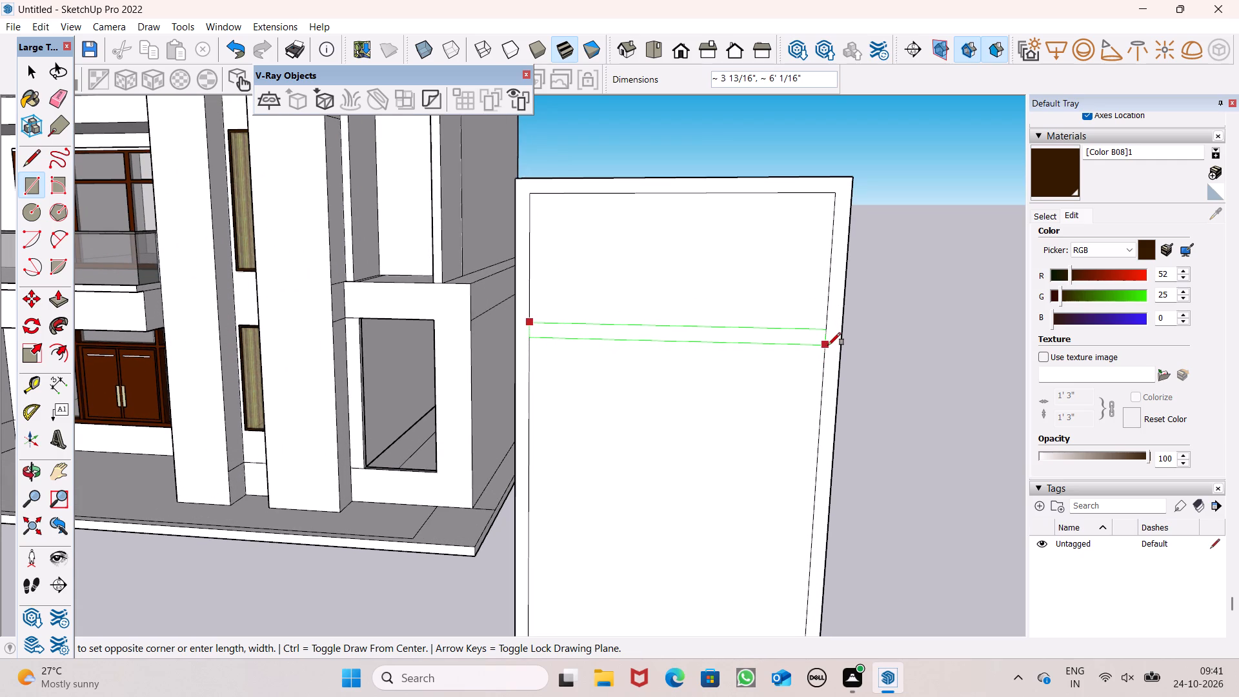
click(828, 345)
Draw a narrow vertical bar about 8' 11 1/2" long near the middle, from the horizontal bar to the inner bottom edge.
scroll(676, 290, down, 7)
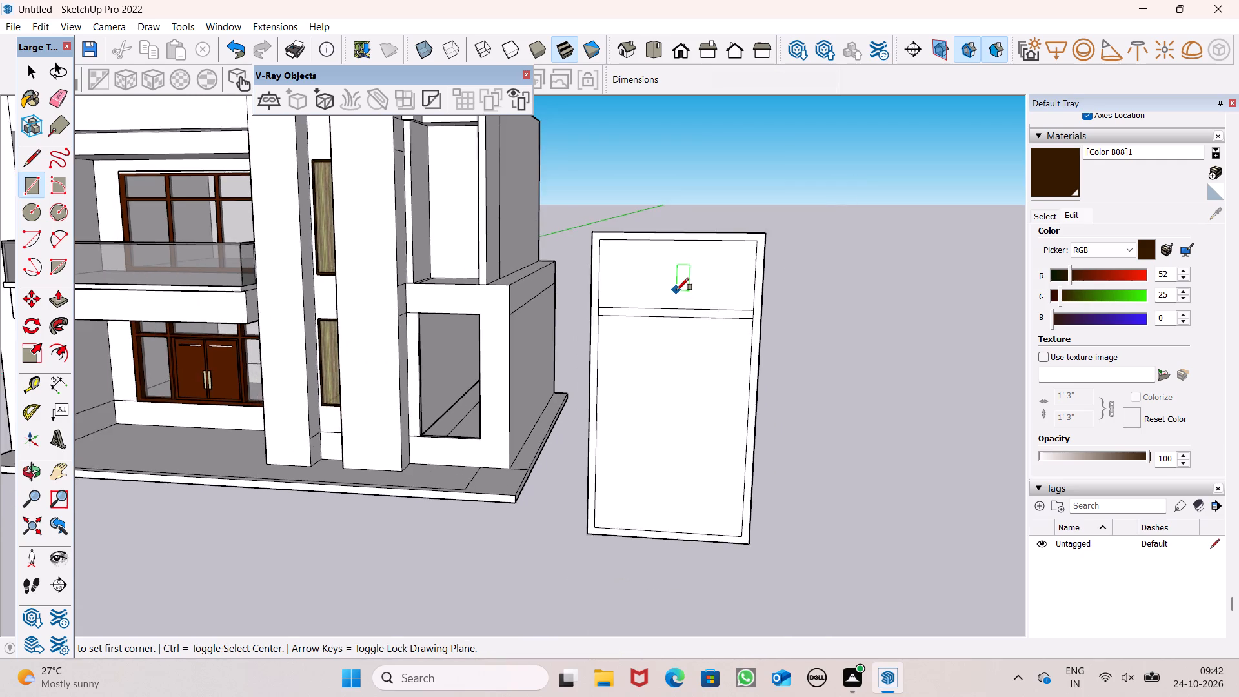
scroll(676, 290, down, 3)
middle_drag(693, 383, 693, 385)
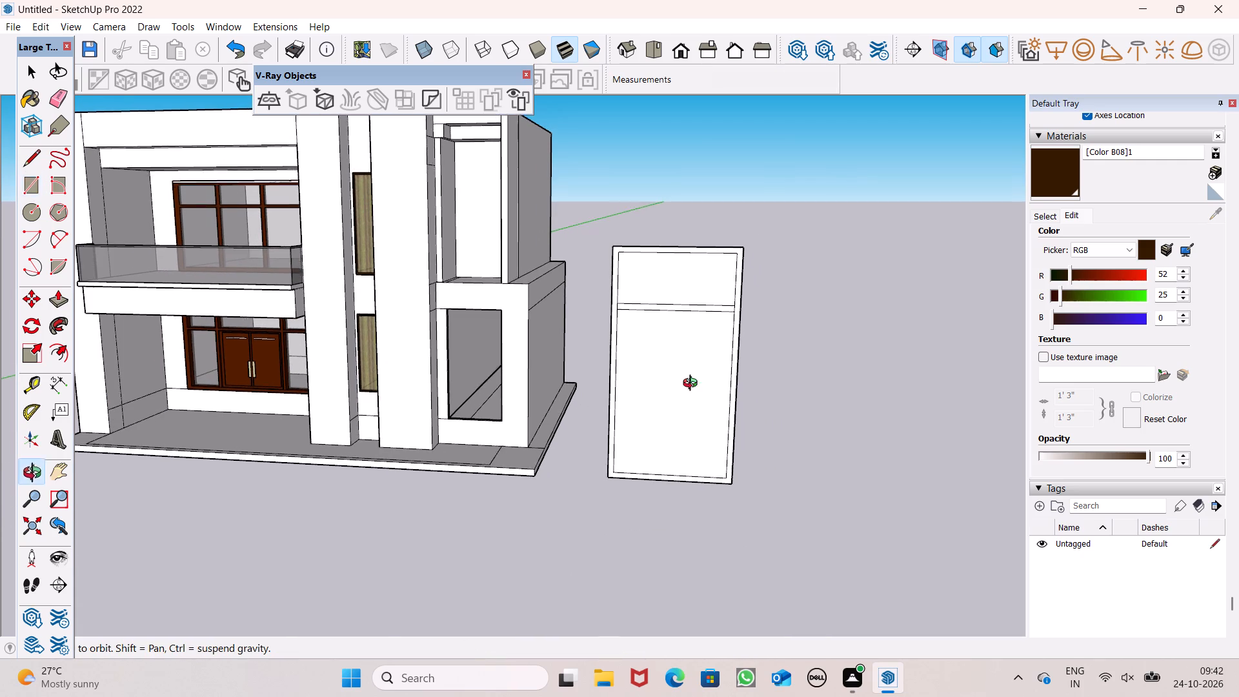
middle_drag(693, 385, 712, 385)
scroll(712, 385, up, 1)
scroll(645, 305, up, 3)
scroll(670, 329, down, 2)
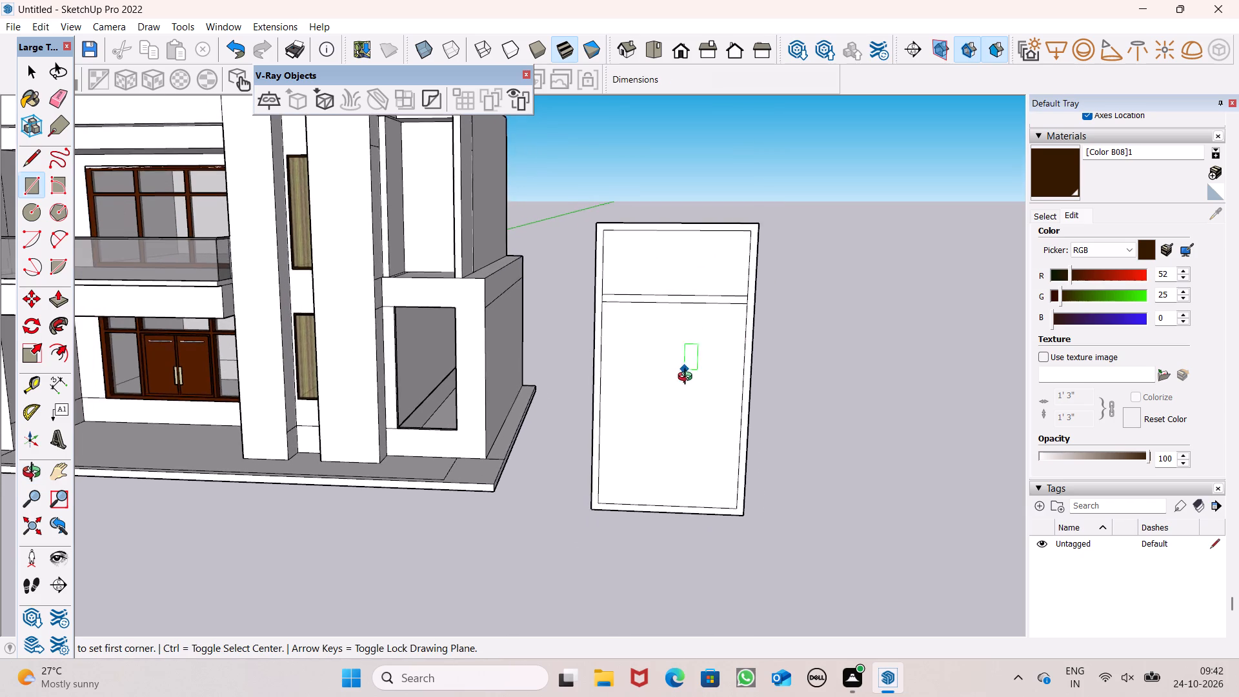
middle_drag(688, 378, 729, 383)
scroll(692, 345, up, 6)
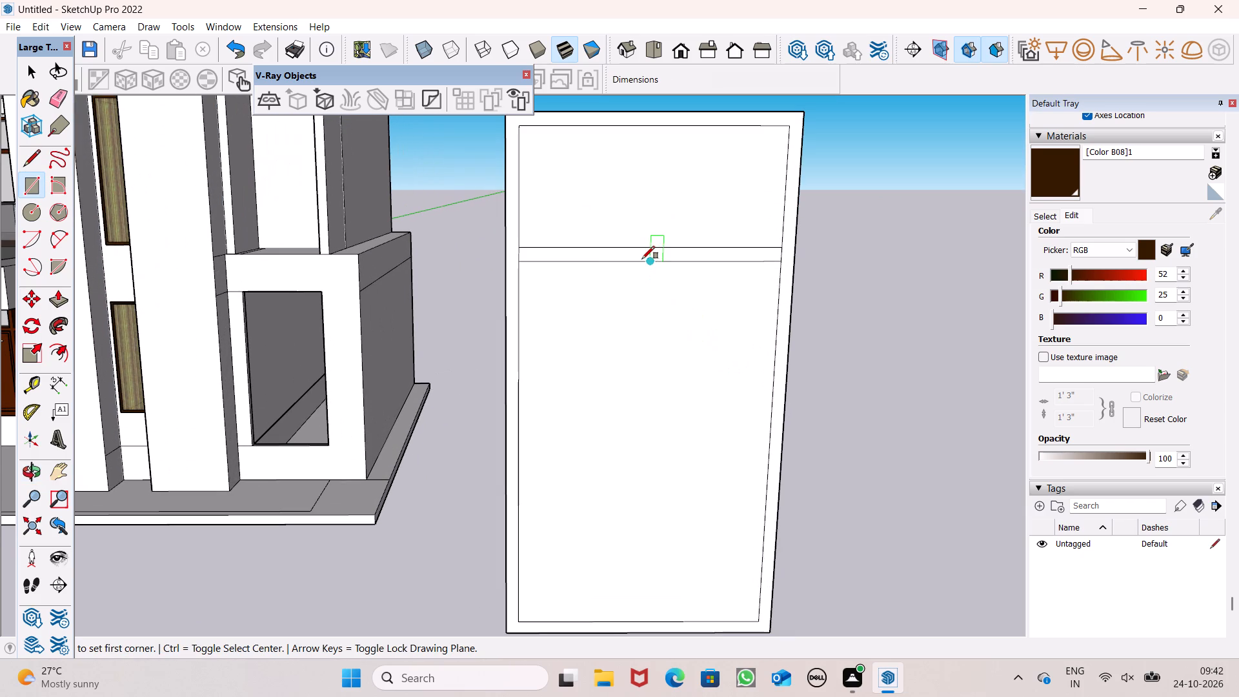
click(639, 260)
scroll(661, 365, down, 2)
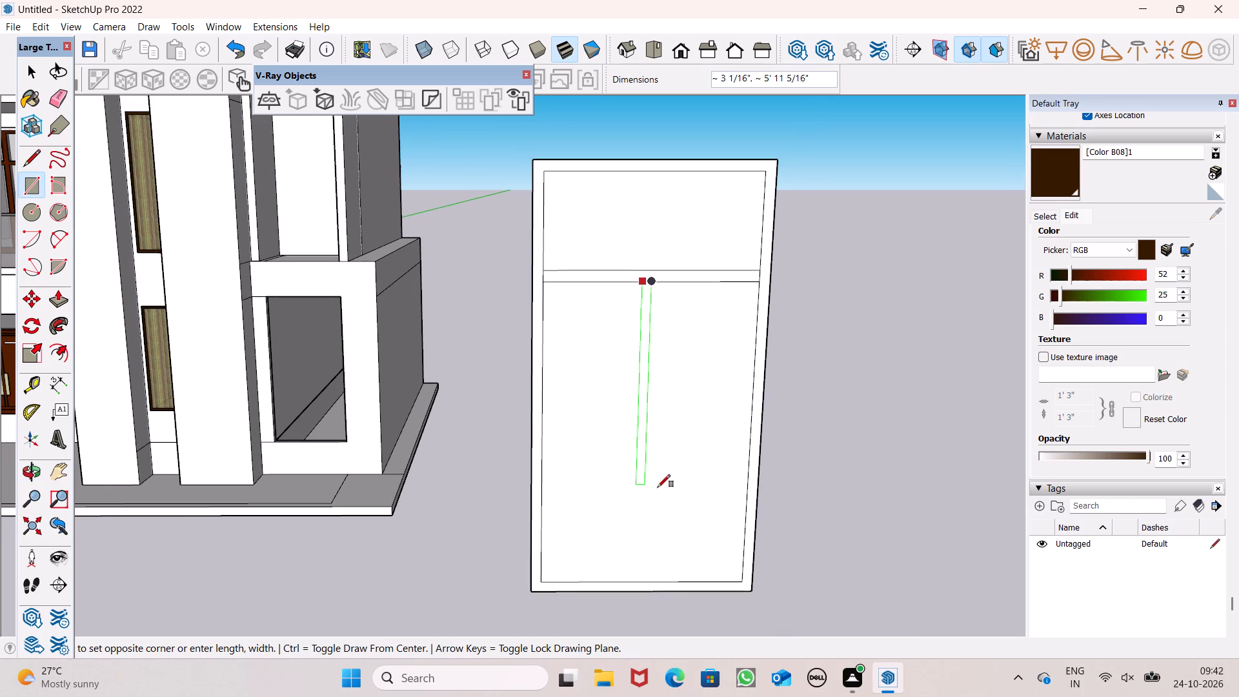
click(642, 580)
key(space)
key(space)
key(space)
middle_drag(687, 516, 654, 537)
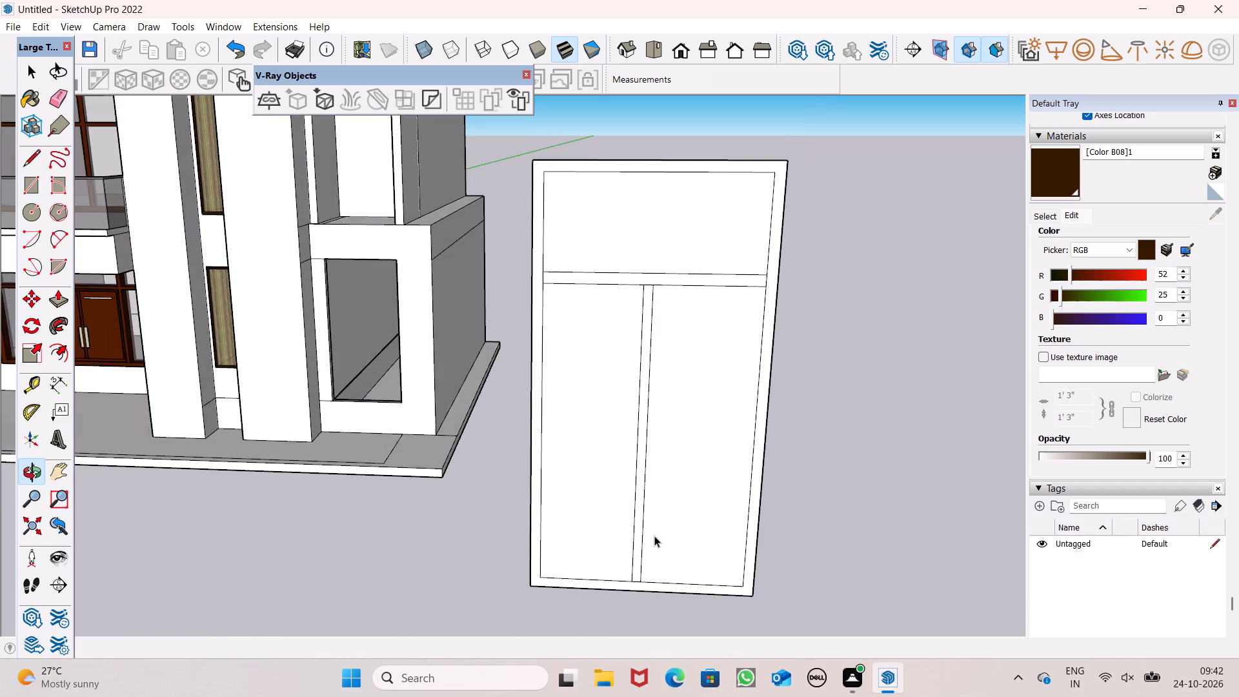
Move the vertical bar about 1 1/4" sideways towards the middle of the lower pane, and deselect it.
scroll(652, 536, up, 3)
scroll(812, 369, down, 5)
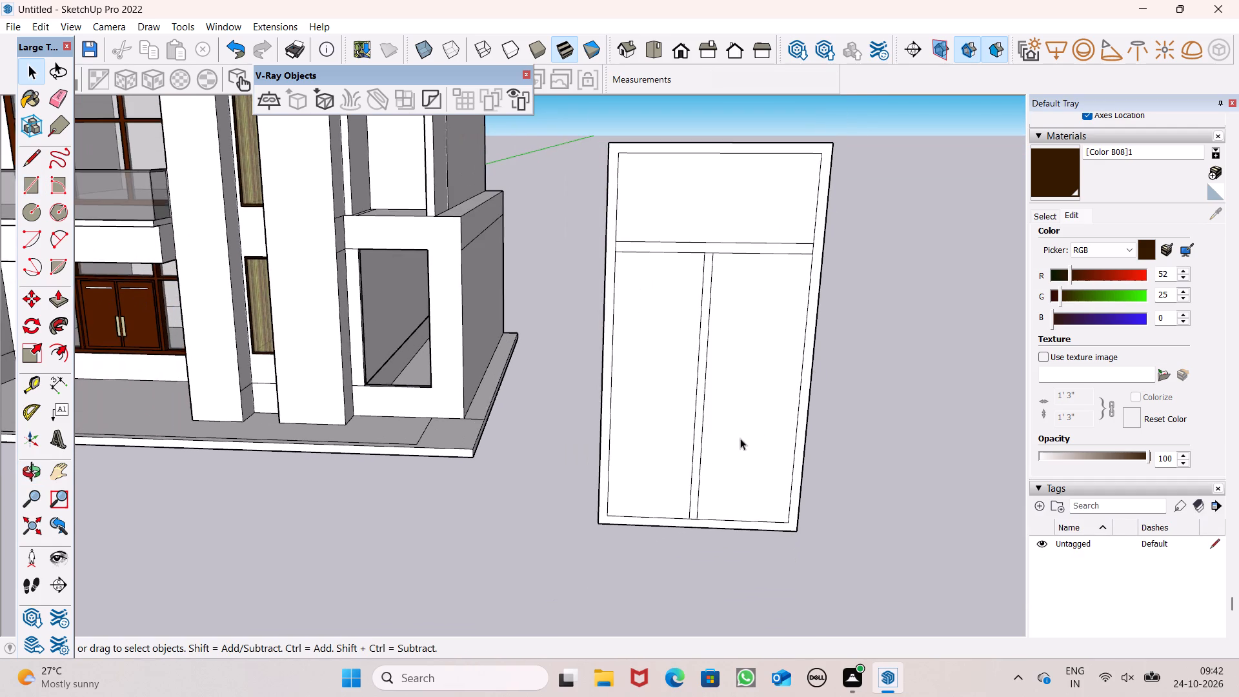
scroll(740, 438, up, 4)
double_click(674, 509)
key(m)
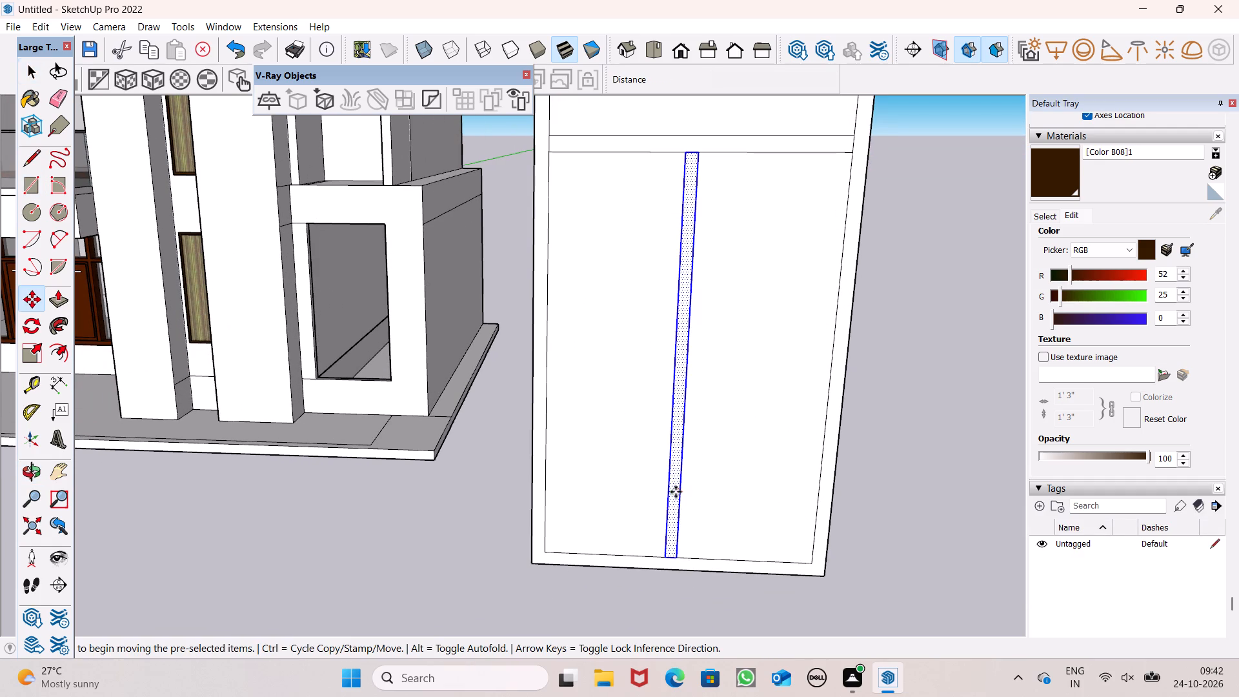
key(Return)
click(692, 332)
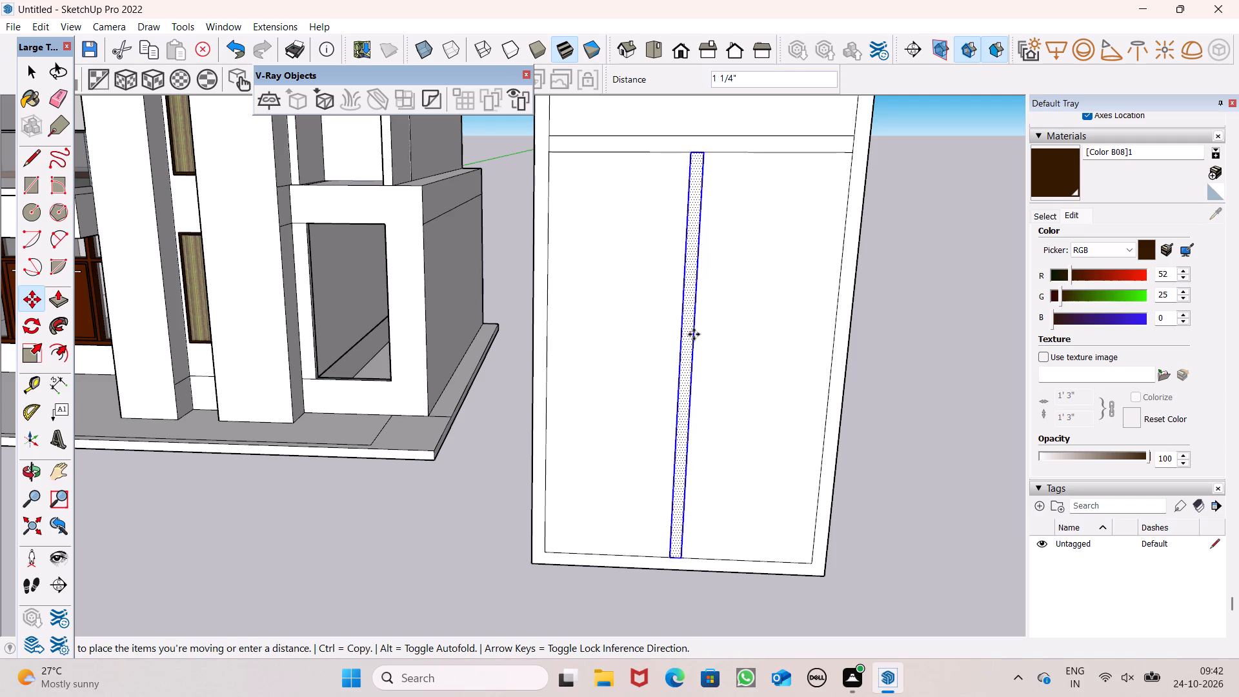
key(space)
click(969, 406)
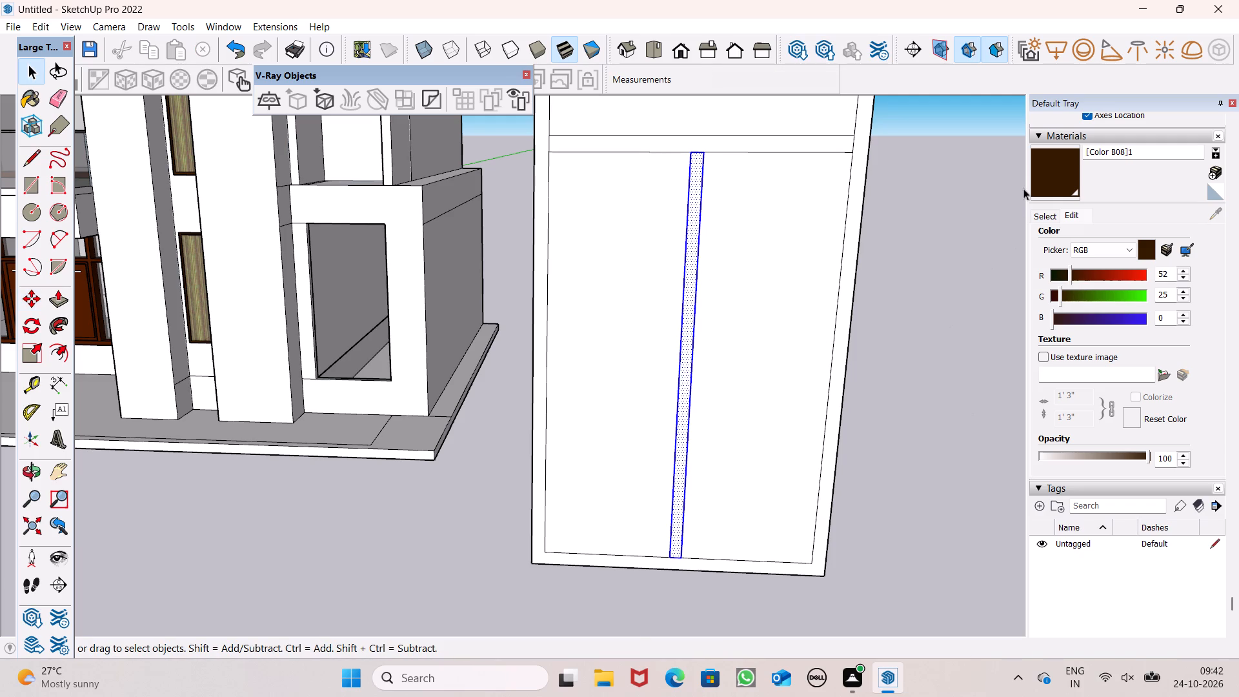
click(1024, 179)
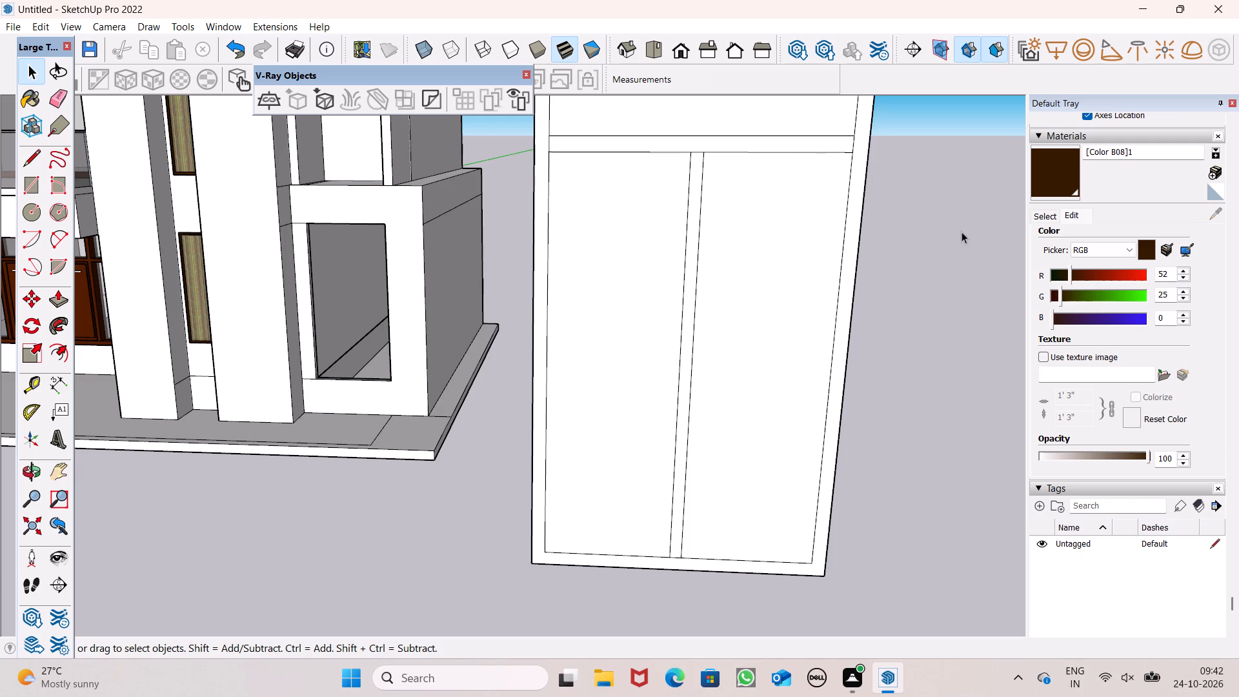
Dismiss the message notification and paint the window's front border, horizontal bar and vertical bar with dark brown [Color B08]1.
scroll(962, 232, down, 1)
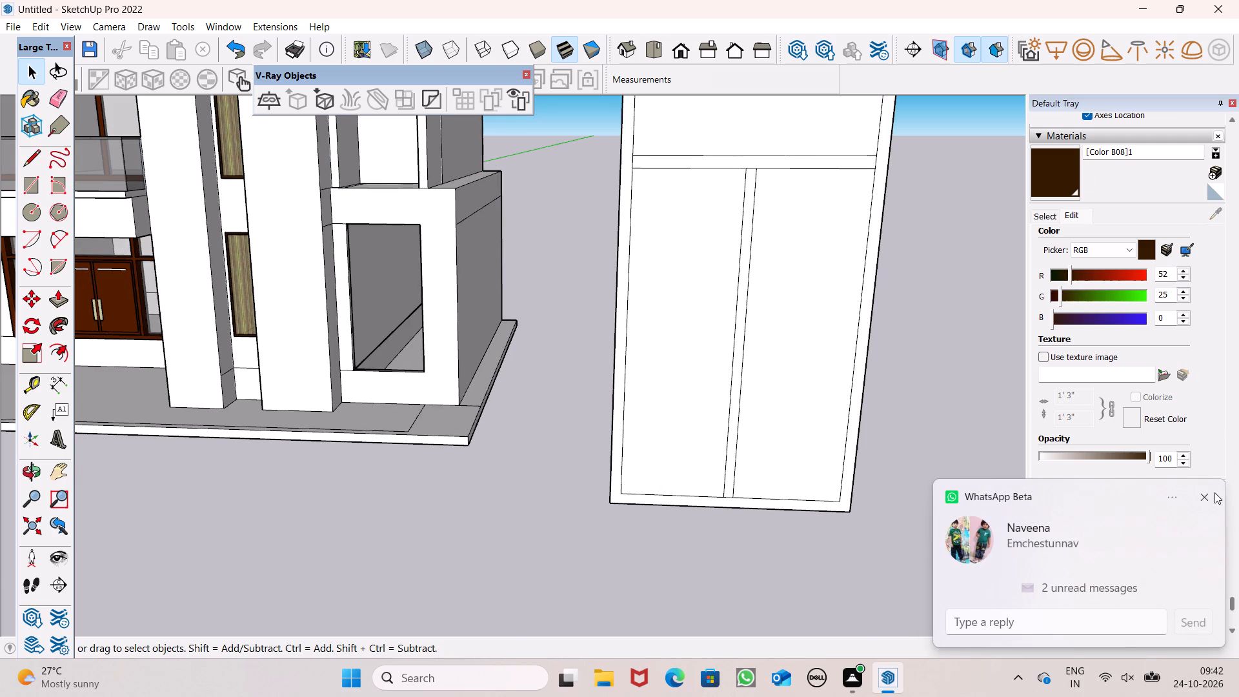
click(1202, 498)
click(1055, 180)
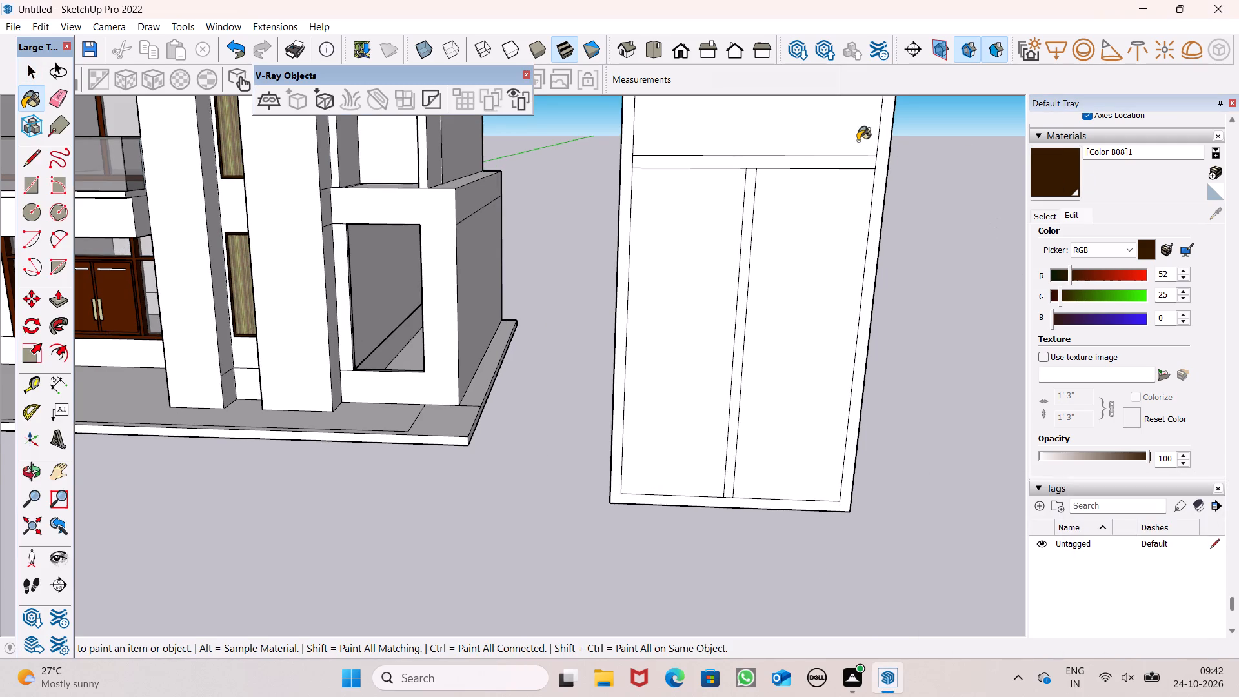
scroll(857, 141, up, 6)
click(878, 181)
click(900, 177)
scroll(712, 255, up, 5)
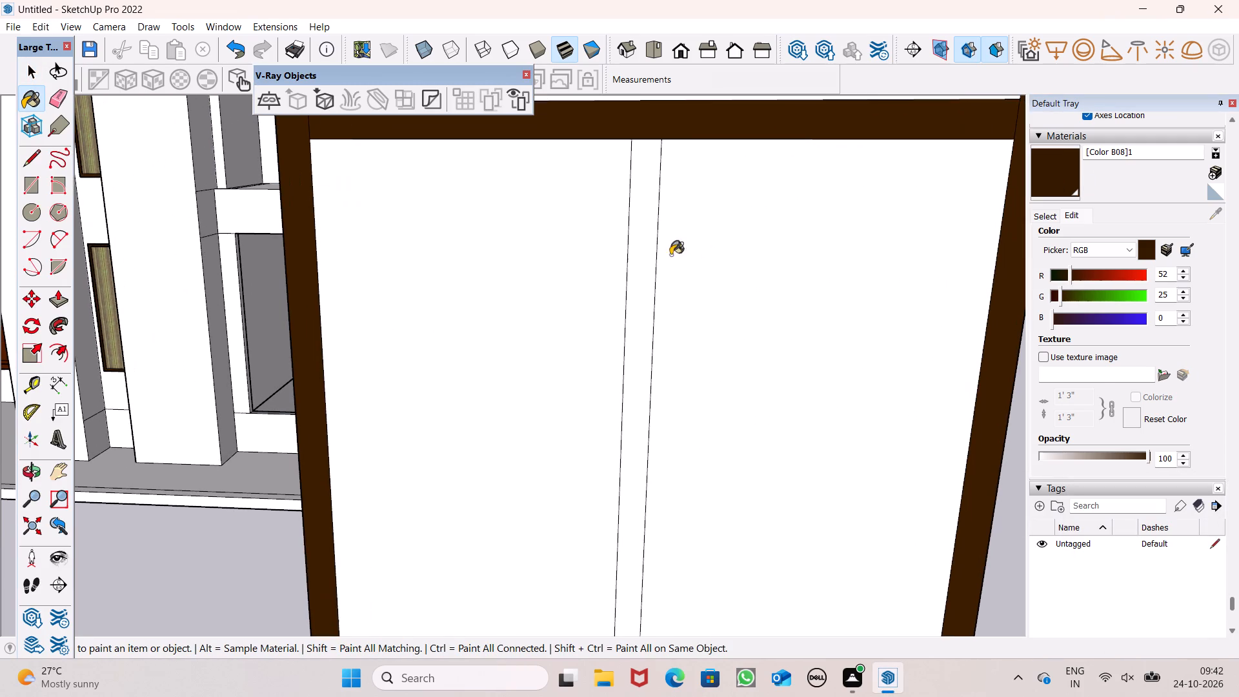
click(647, 255)
scroll(667, 193, down, 14)
scroll(718, 344, down, 5)
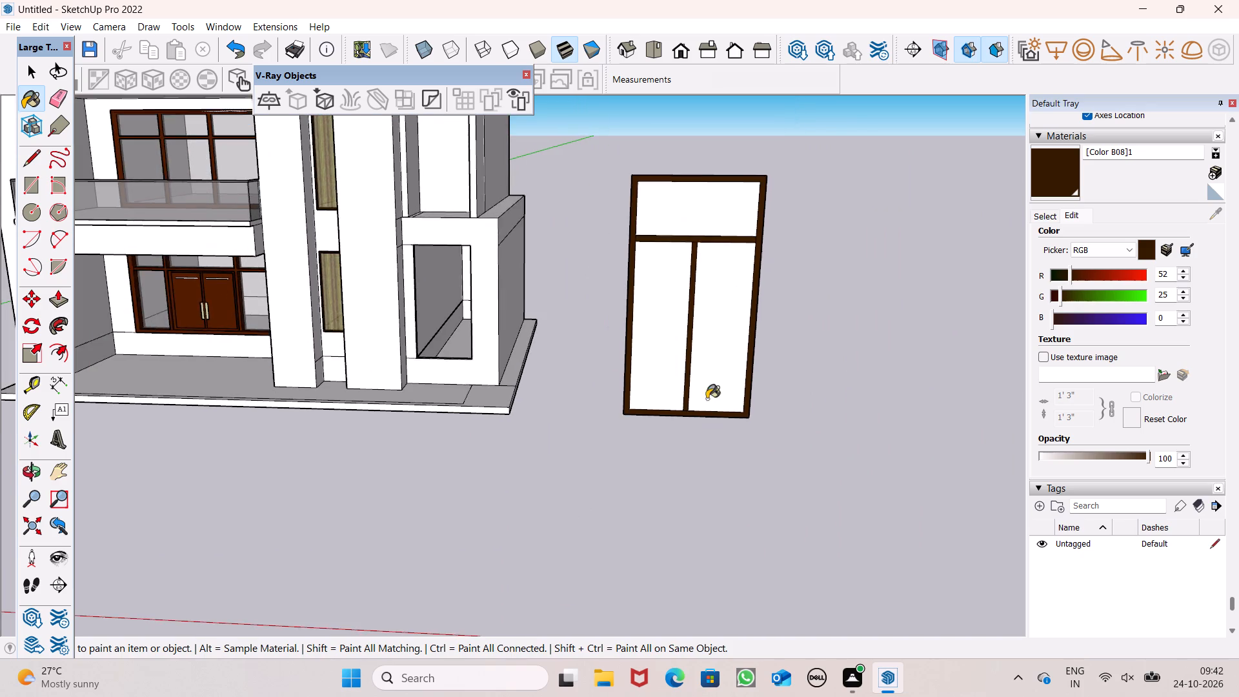
Paint the back side of the window's horizontal bar, vertical bar and outer border with dark brown [Color B08]1.
middle_drag(707, 399, 816, 458)
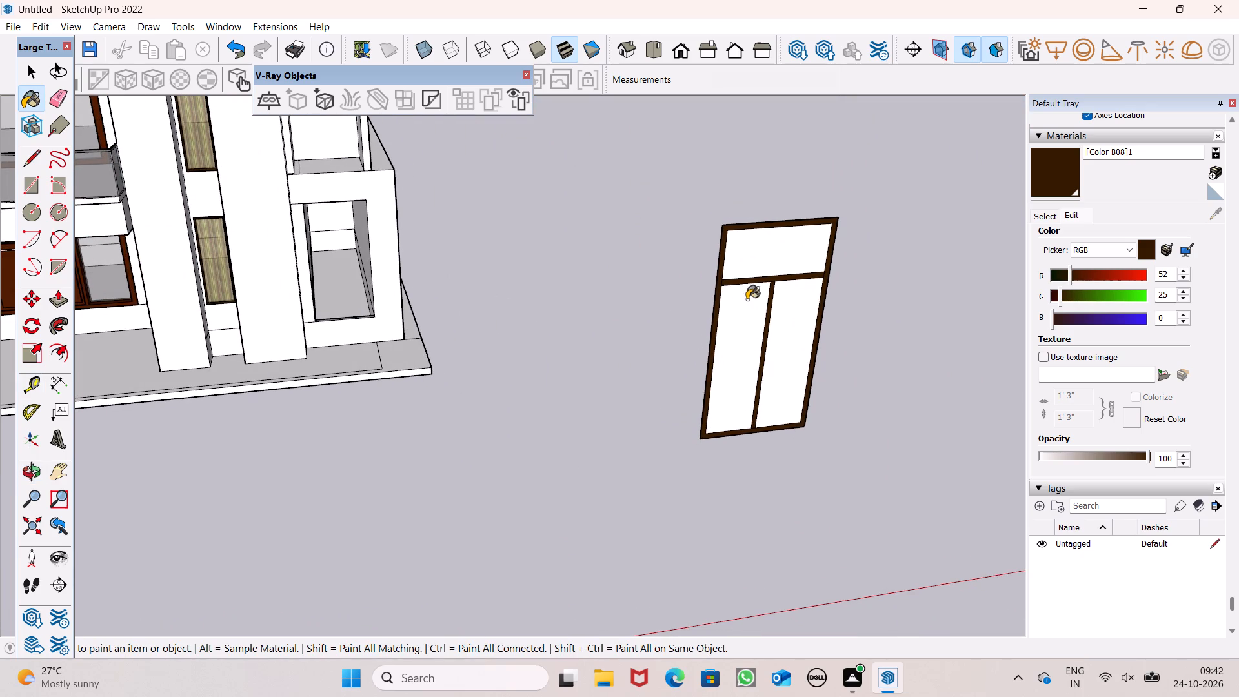
scroll(747, 299, down, 5)
middle_drag(765, 324, 477, 390)
scroll(476, 384, up, 1)
scroll(815, 252, down, 6)
middle_drag(758, 345, 452, 336)
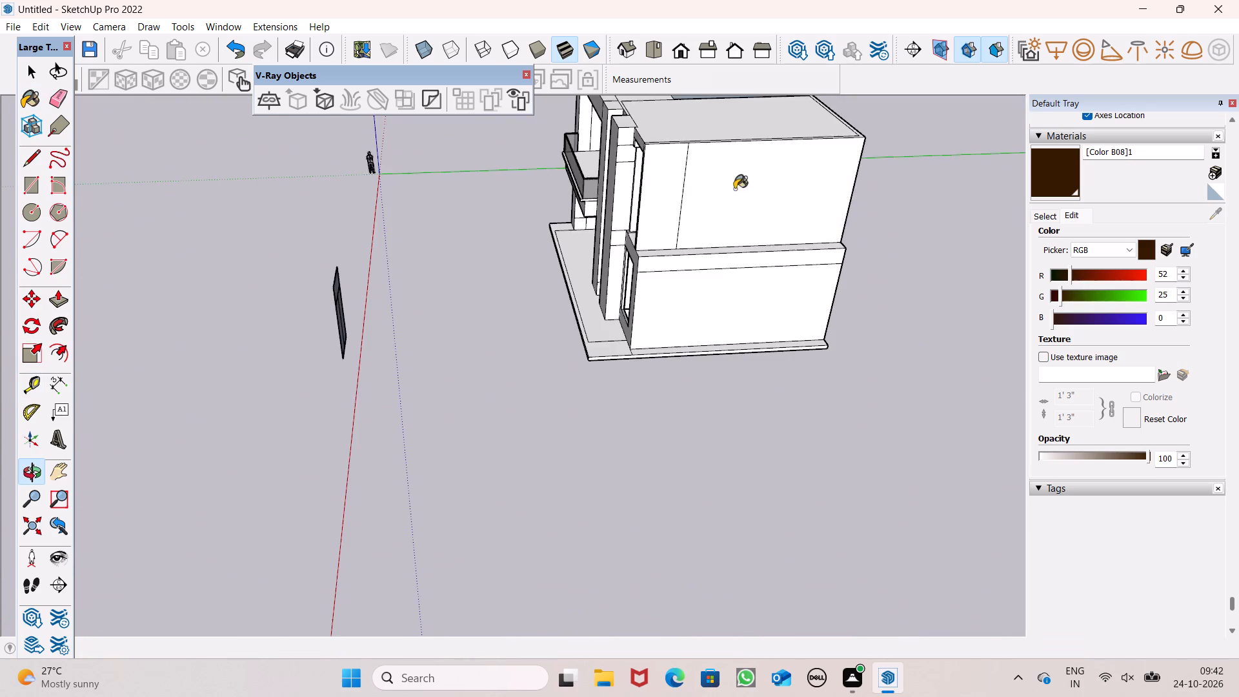
scroll(736, 194, down, 5)
scroll(528, 245, up, 8)
scroll(572, 225, down, 5)
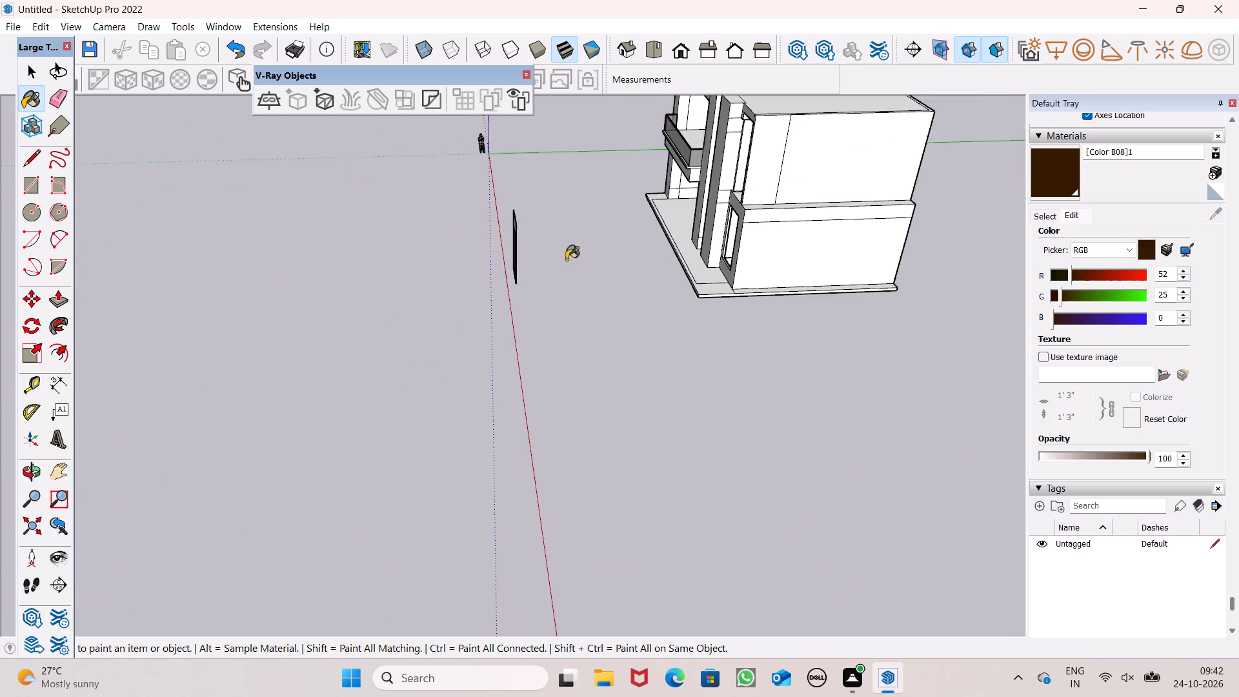
middle_drag(553, 270, 163, 252)
scroll(316, 234, up, 8)
scroll(558, 211, up, 4)
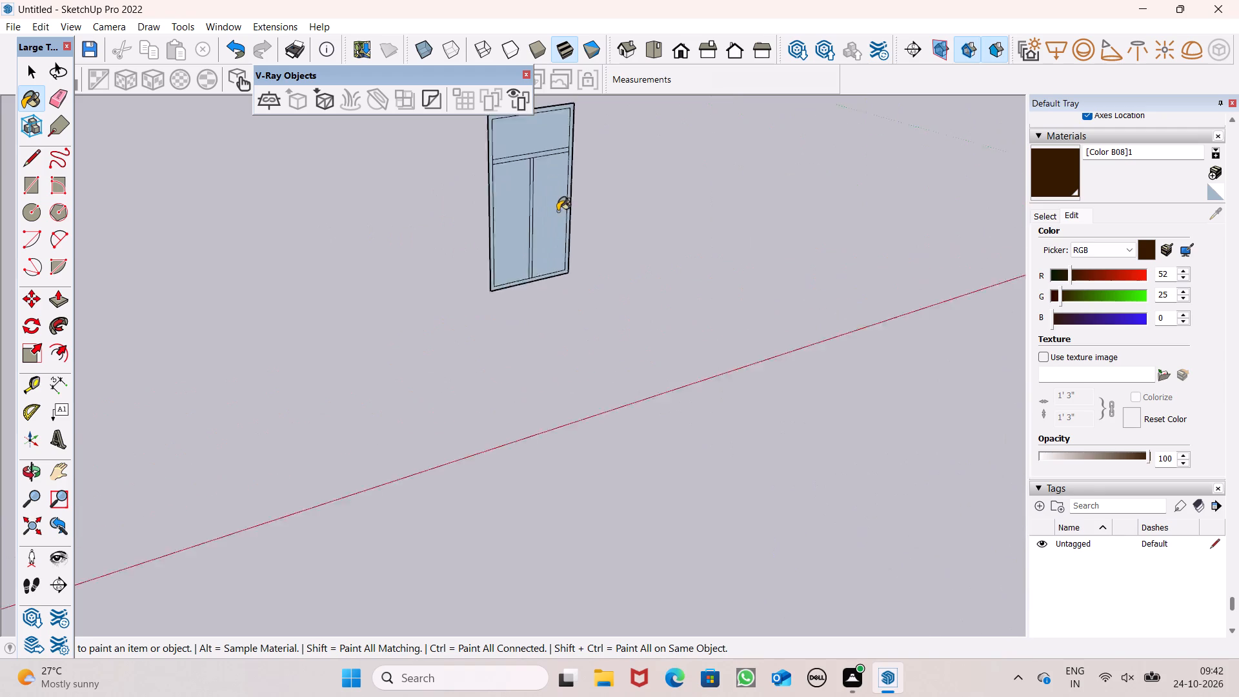
scroll(558, 211, up, 10)
scroll(532, 254, down, 6)
scroll(492, 167, up, 6)
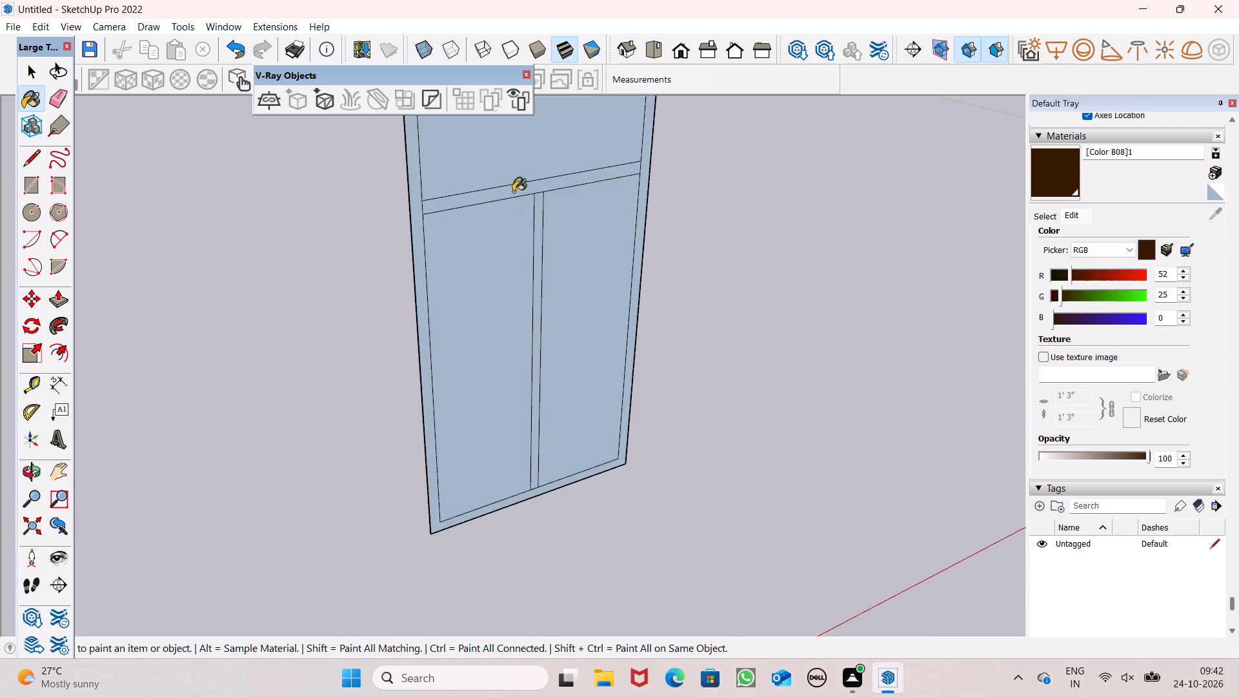
scroll(543, 192, up, 5)
drag(541, 187, 535, 190)
click(534, 204)
scroll(638, 180, down, 2)
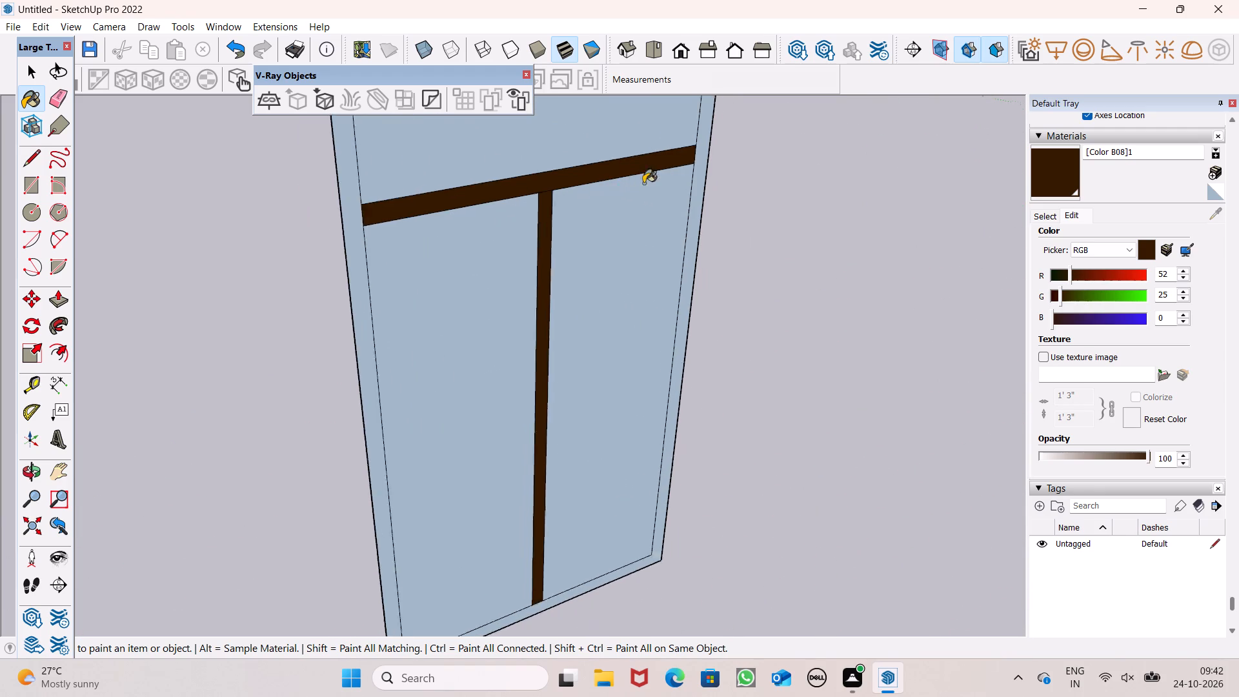
scroll(643, 183, down, 3)
scroll(689, 219, up, 3)
click(671, 231)
scroll(698, 195, down, 6)
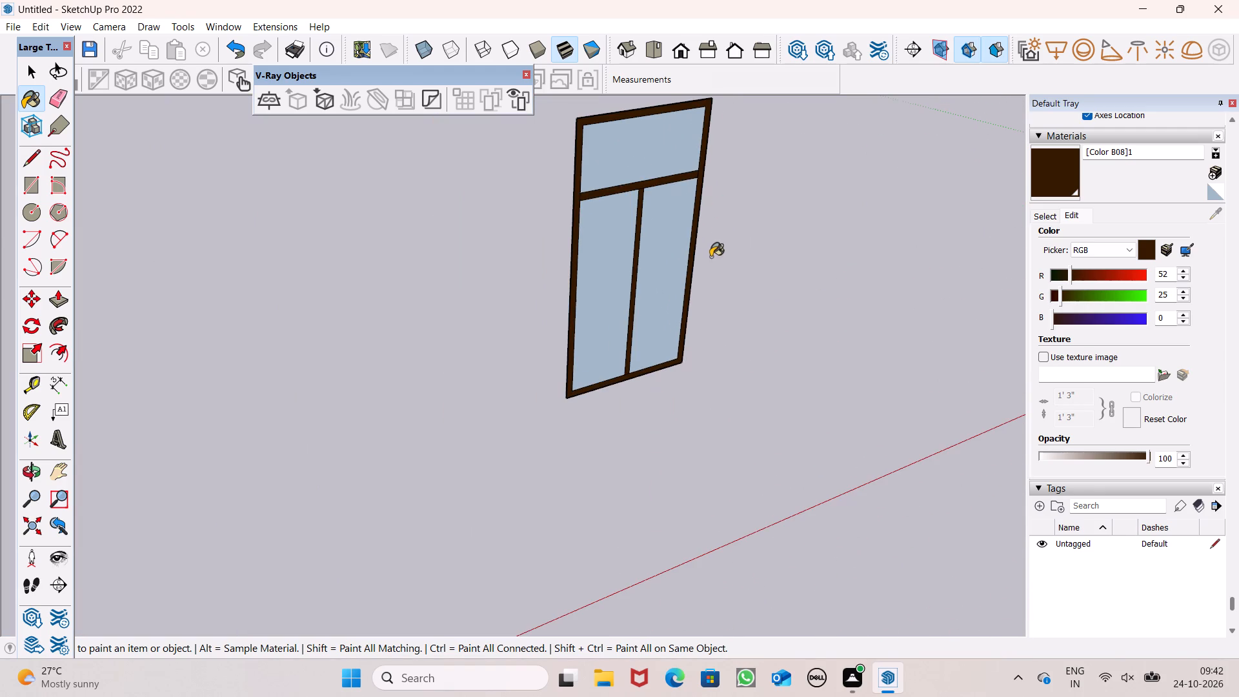
scroll(707, 296, down, 1)
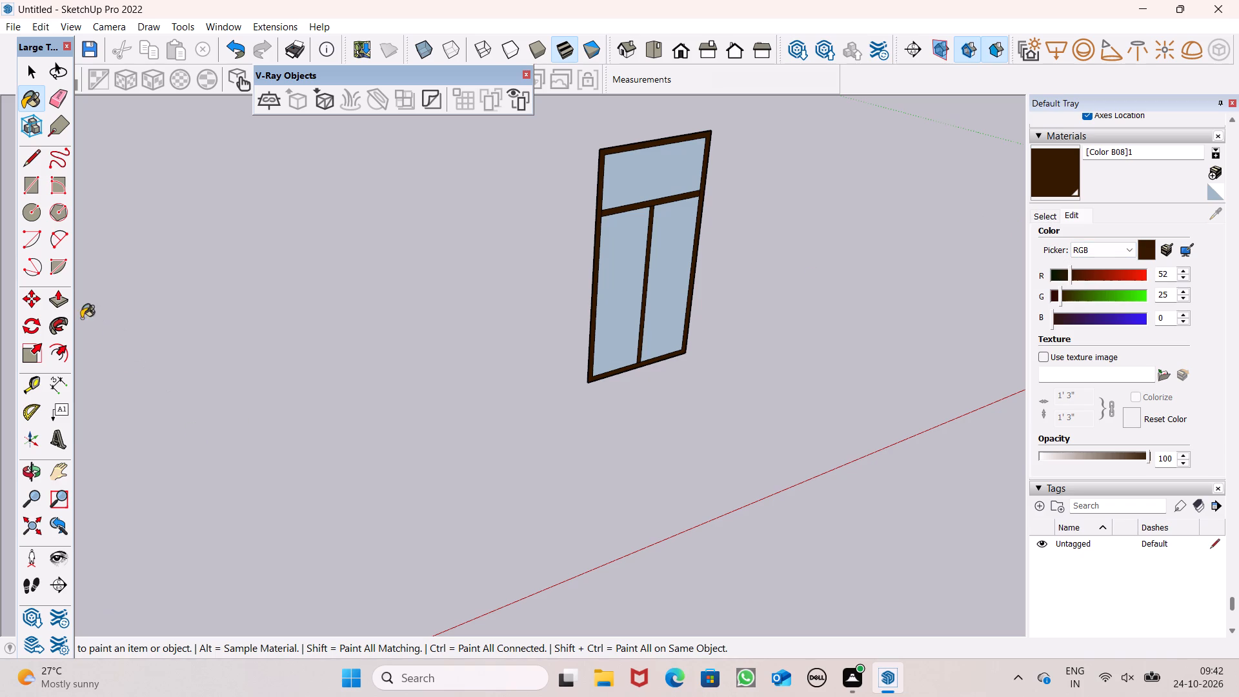
Push/Pull the window's outer border outwards on the back, and on the front by about 3 13/16".
click(58, 302)
scroll(588, 425, up, 6)
scroll(610, 346, down, 1)
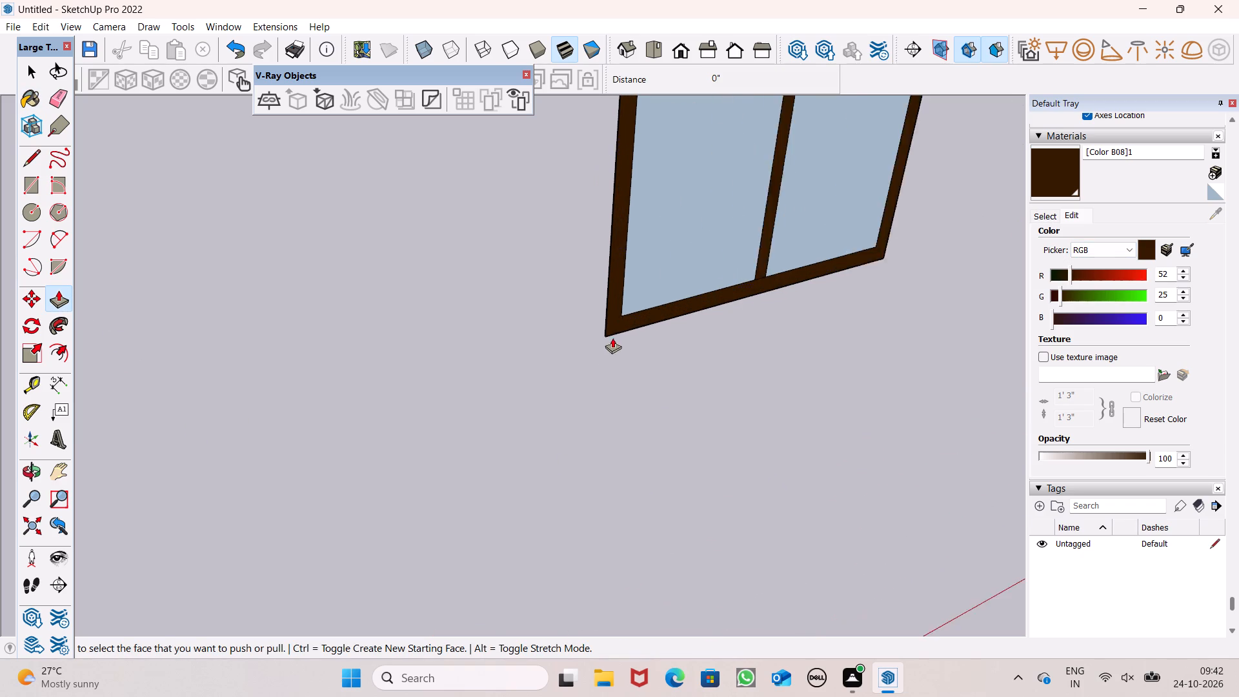
drag(612, 327, 616, 341)
scroll(539, 350, down, 5)
middle_drag(472, 398, 1027, 338)
scroll(780, 319, down, 4)
middle_drag(634, 359, 772, 446)
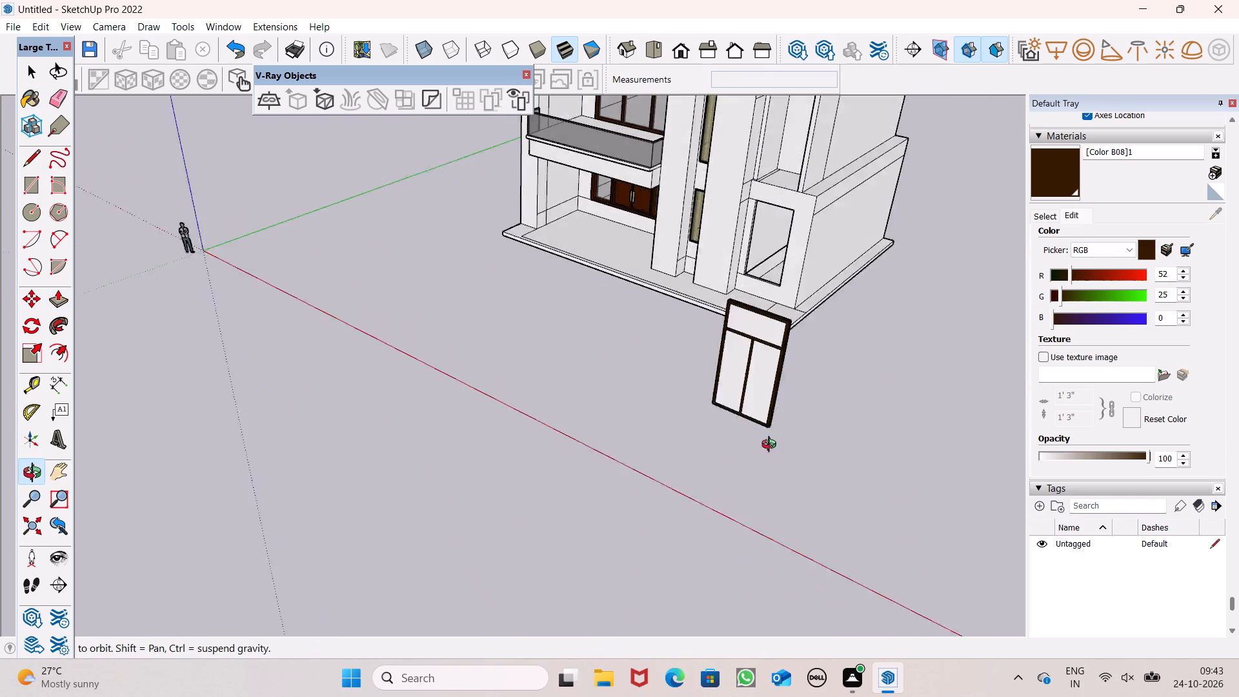
middle_drag(772, 446, 774, 446)
scroll(811, 463, up, 6)
scroll(784, 407, up, 7)
drag(787, 329, 788, 335)
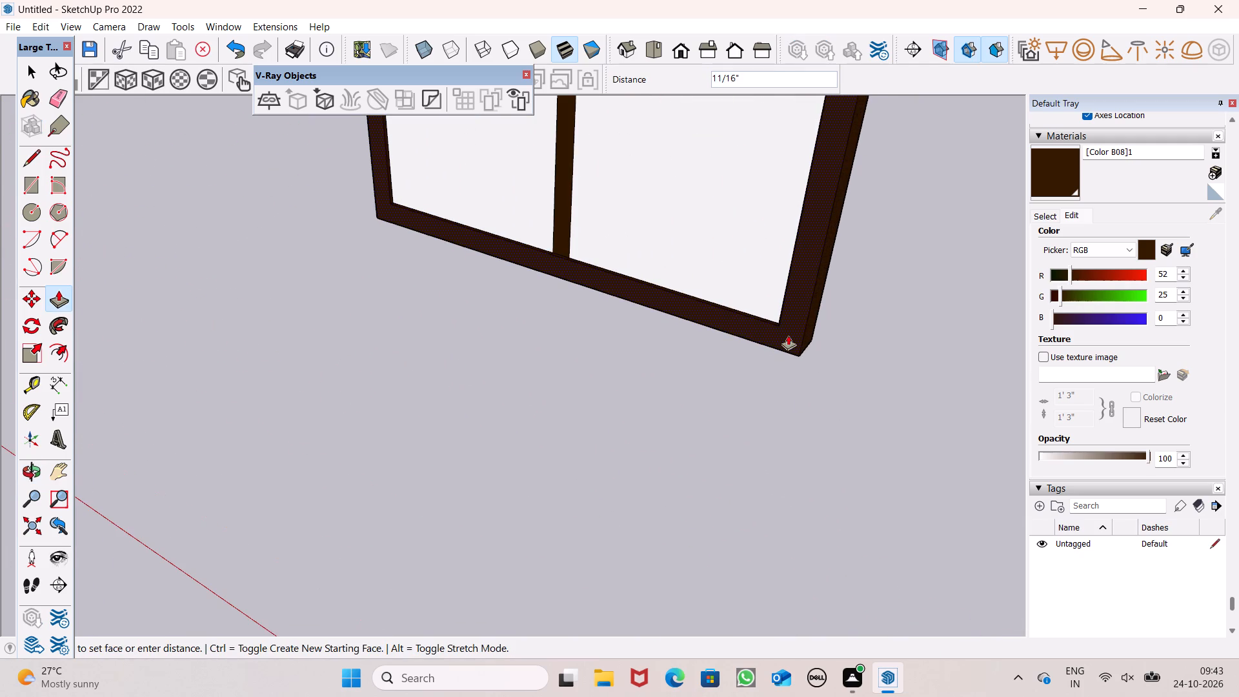
drag(788, 335, 787, 339)
click(787, 339)
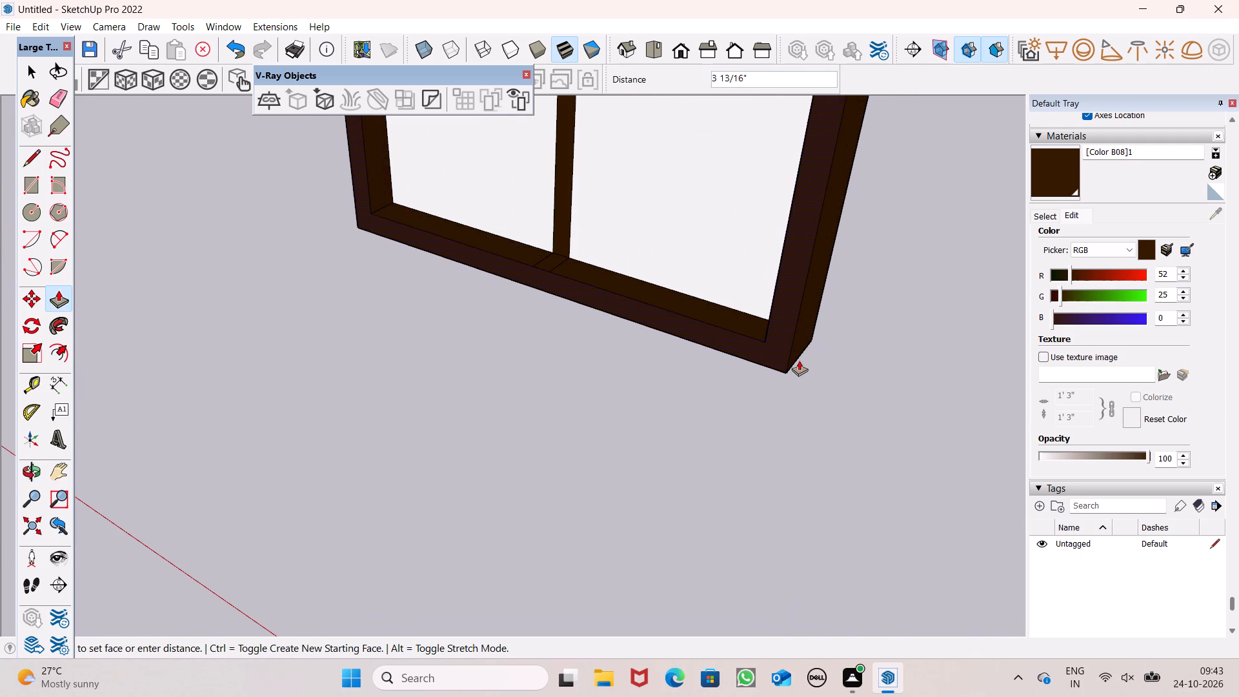
click(801, 355)
key(space)
scroll(674, 409, down, 3)
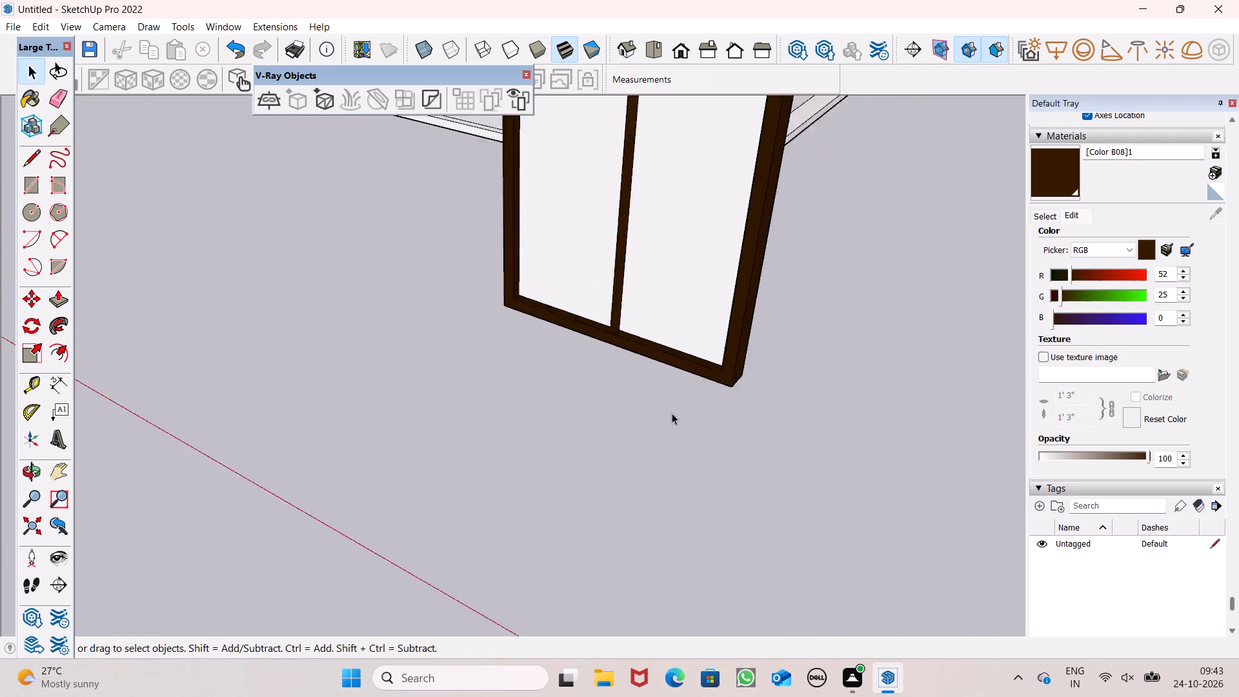
Paint the two lower panes and the upper pane with Translucent Glass Gray from the Glass and Mirrors materials.
scroll(672, 413, down, 3)
middle_drag(663, 418, 720, 407)
scroll(706, 422, down, 4)
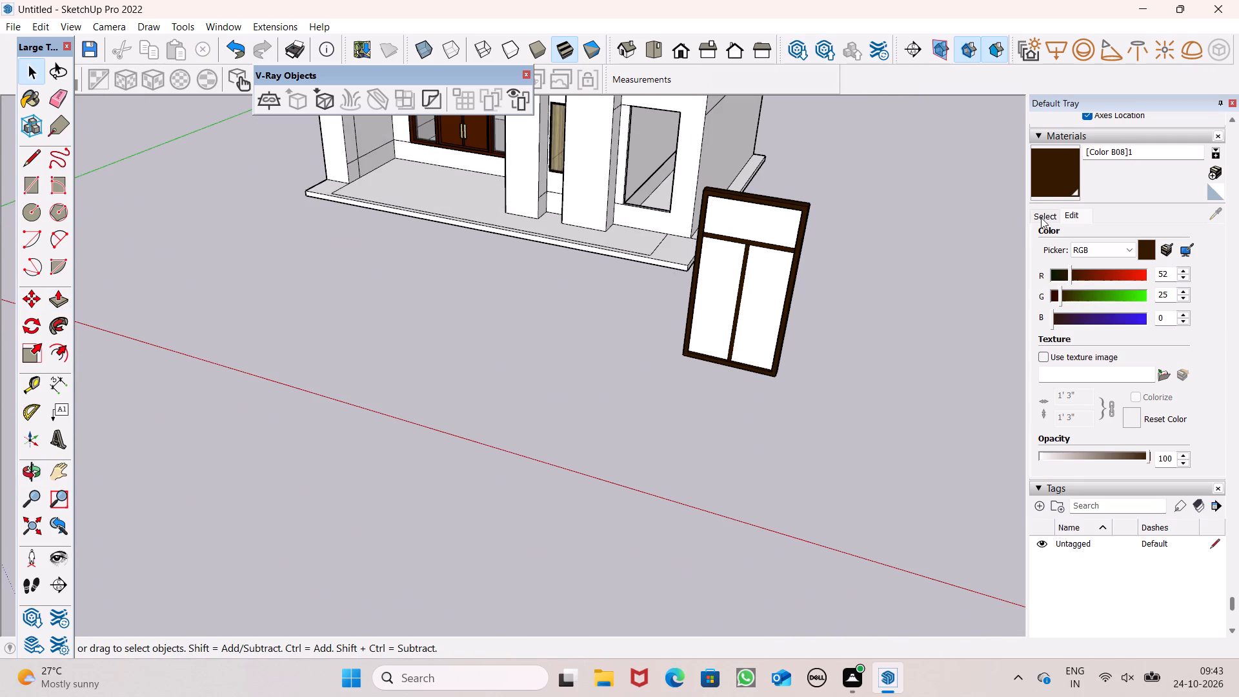
click(1041, 217)
scroll(1104, 388, down, 4)
click(1123, 244)
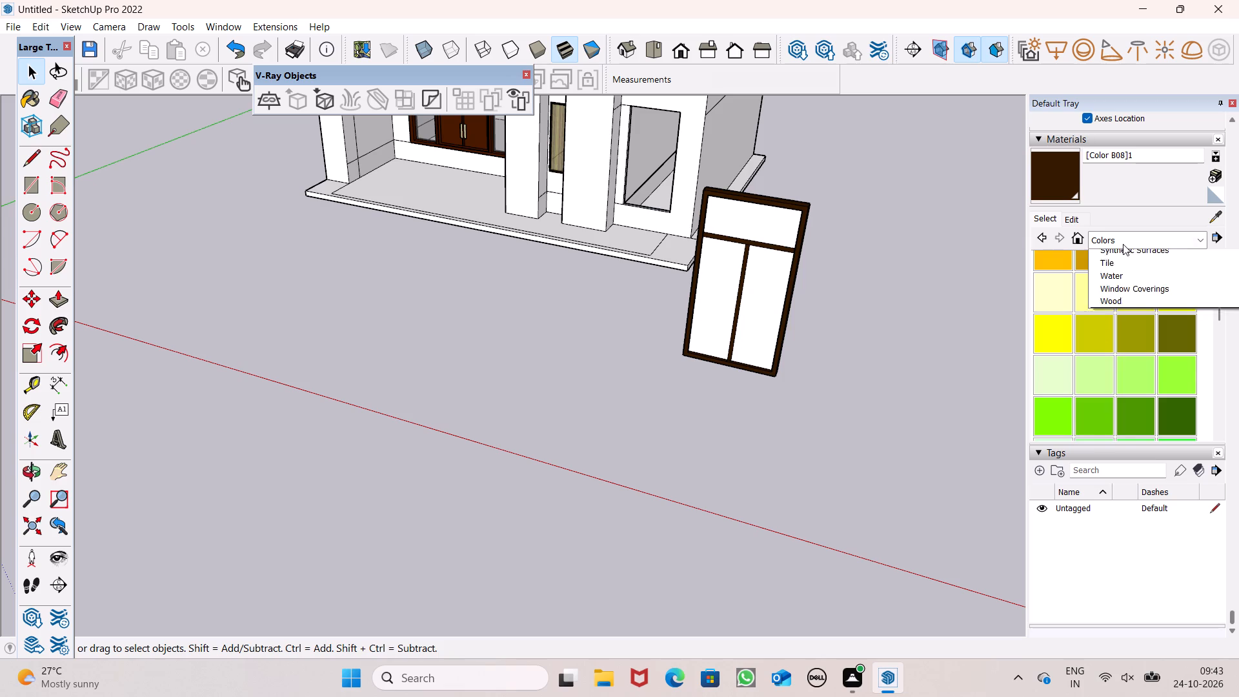
click(1123, 310)
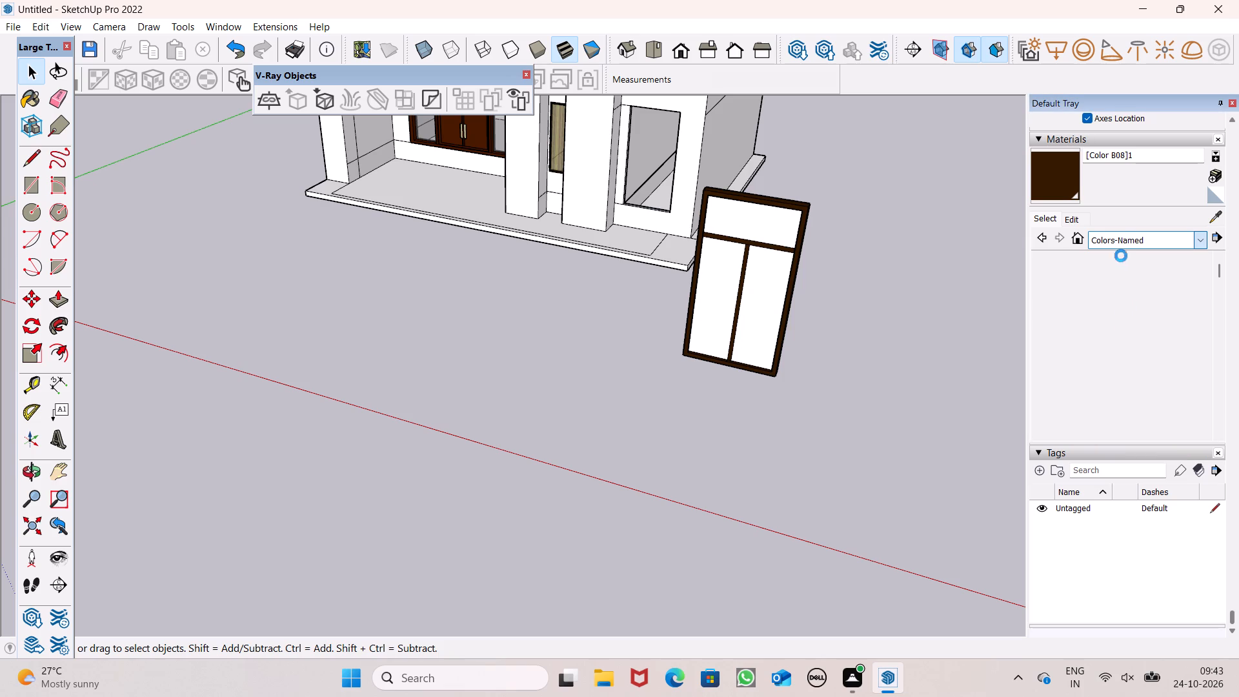
click(1124, 243)
click(1130, 322)
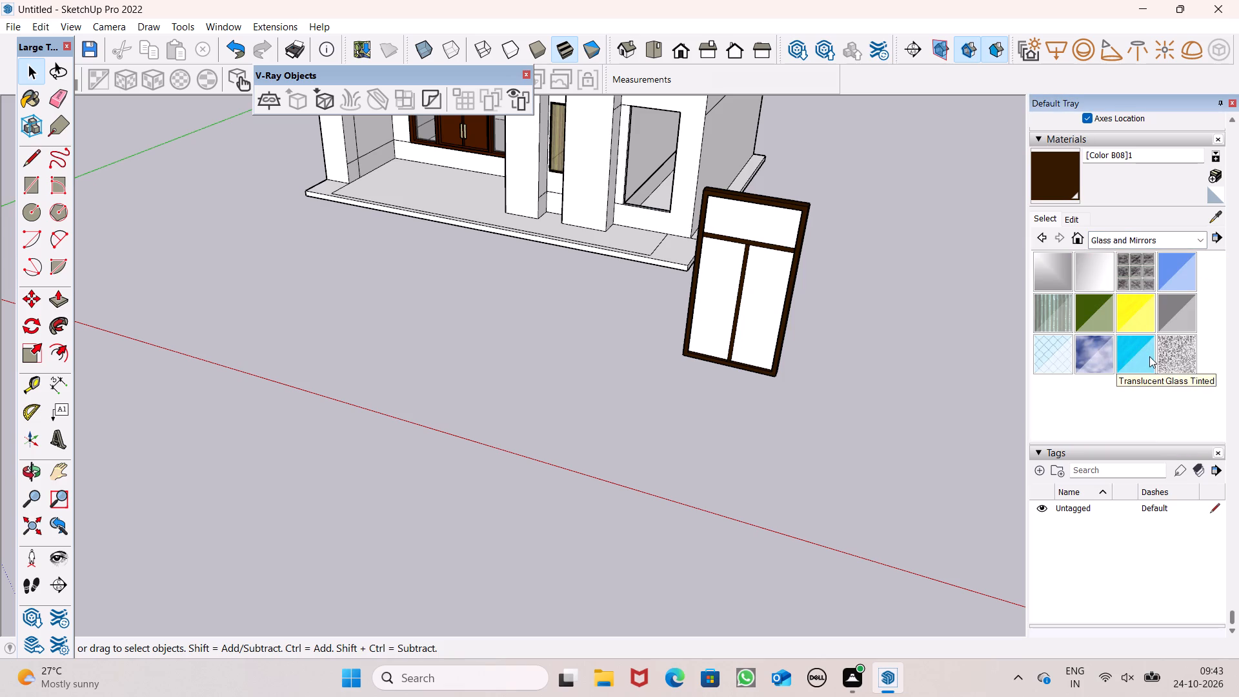
click(1169, 312)
click(769, 301)
click(730, 287)
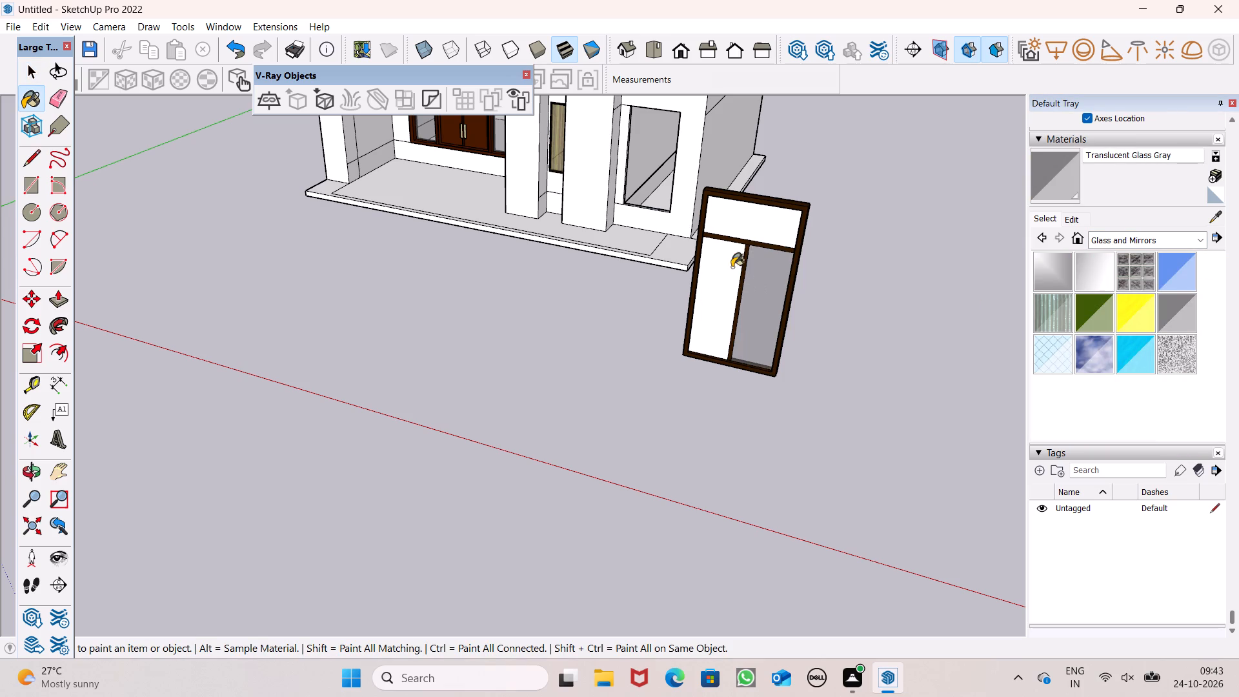
click(756, 223)
Select the whole window with its frame, bars and panes and make it a group.
scroll(701, 364, down, 4)
middle_drag(672, 408, 753, 365)
scroll(763, 340, right, 2)
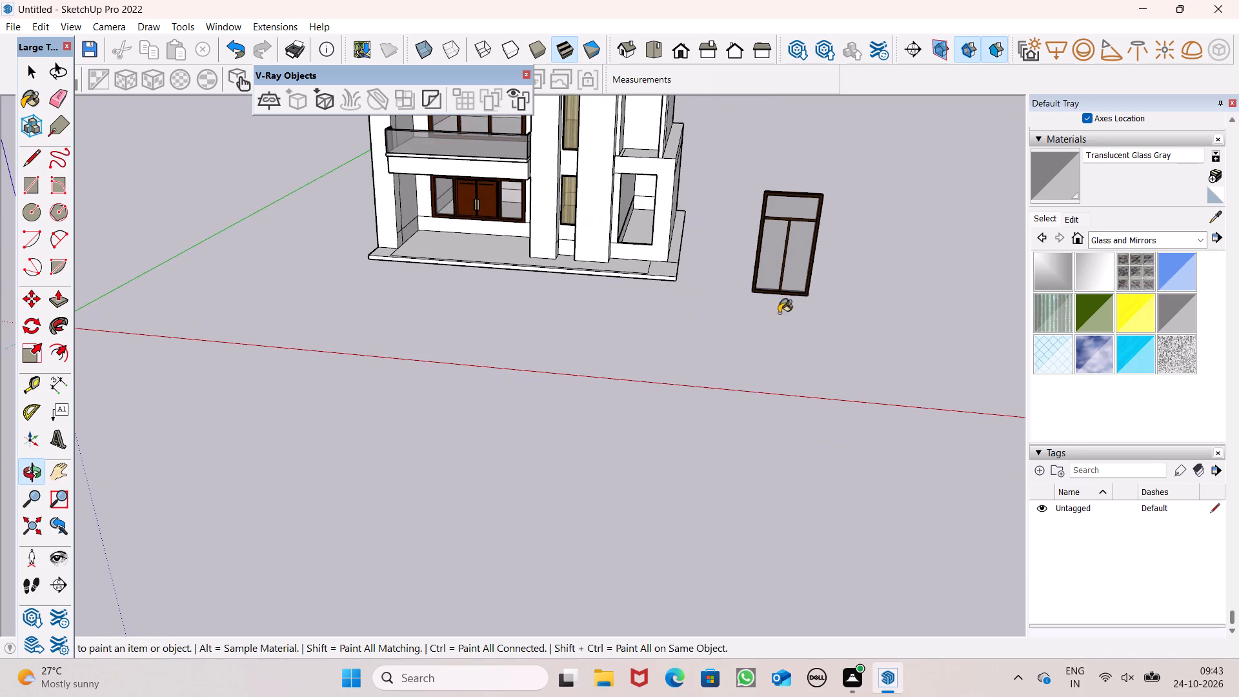
key(space)
triple_click(803, 236)
click(803, 236)
right_click(803, 236)
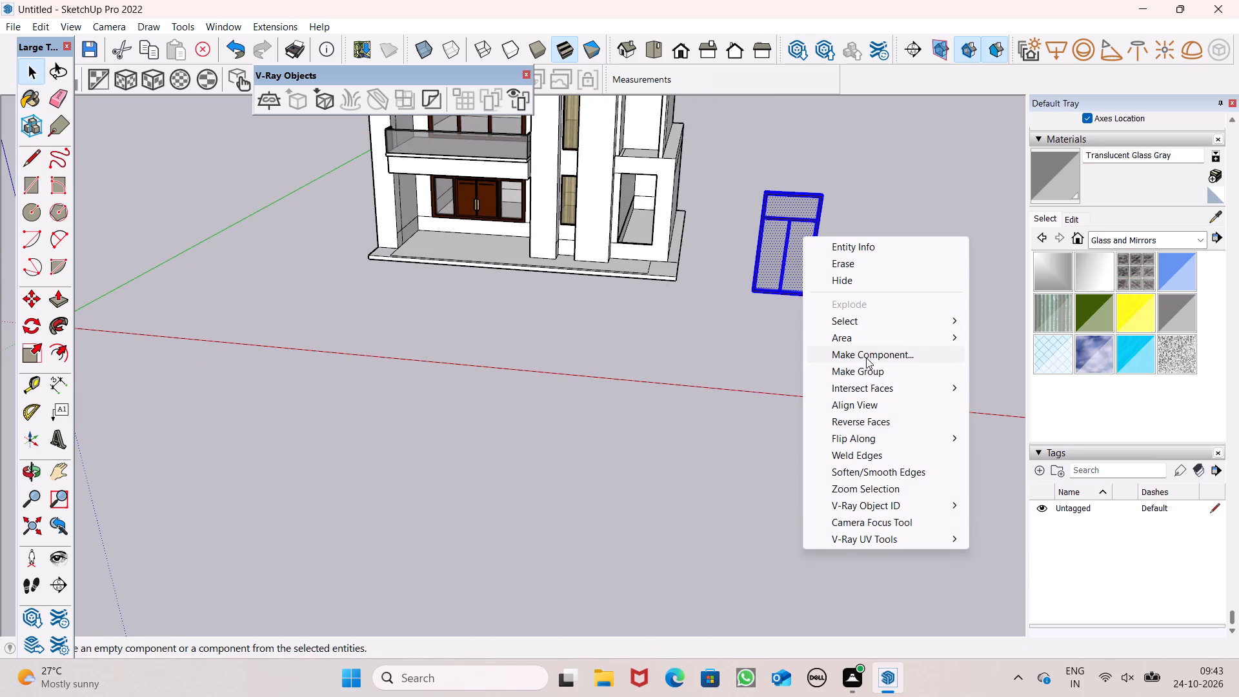
click(865, 370)
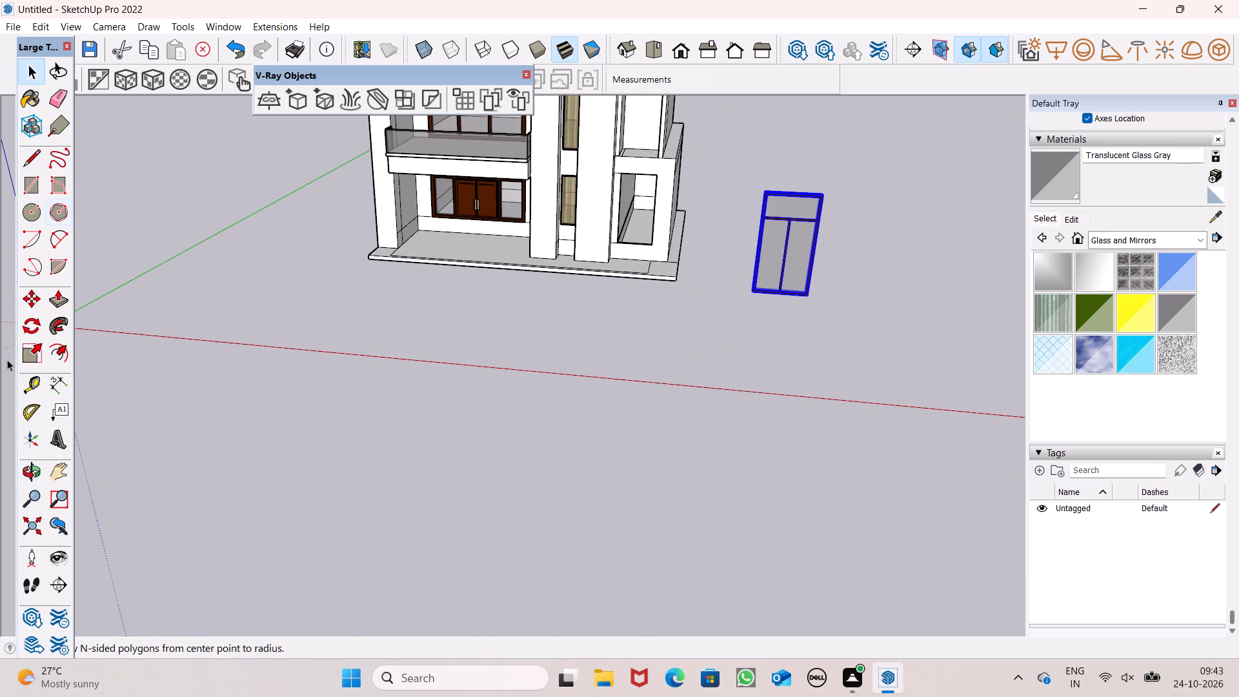
Scale the window group down uniformly from its upper corner to a factor of about 0.55.
click(23, 360)
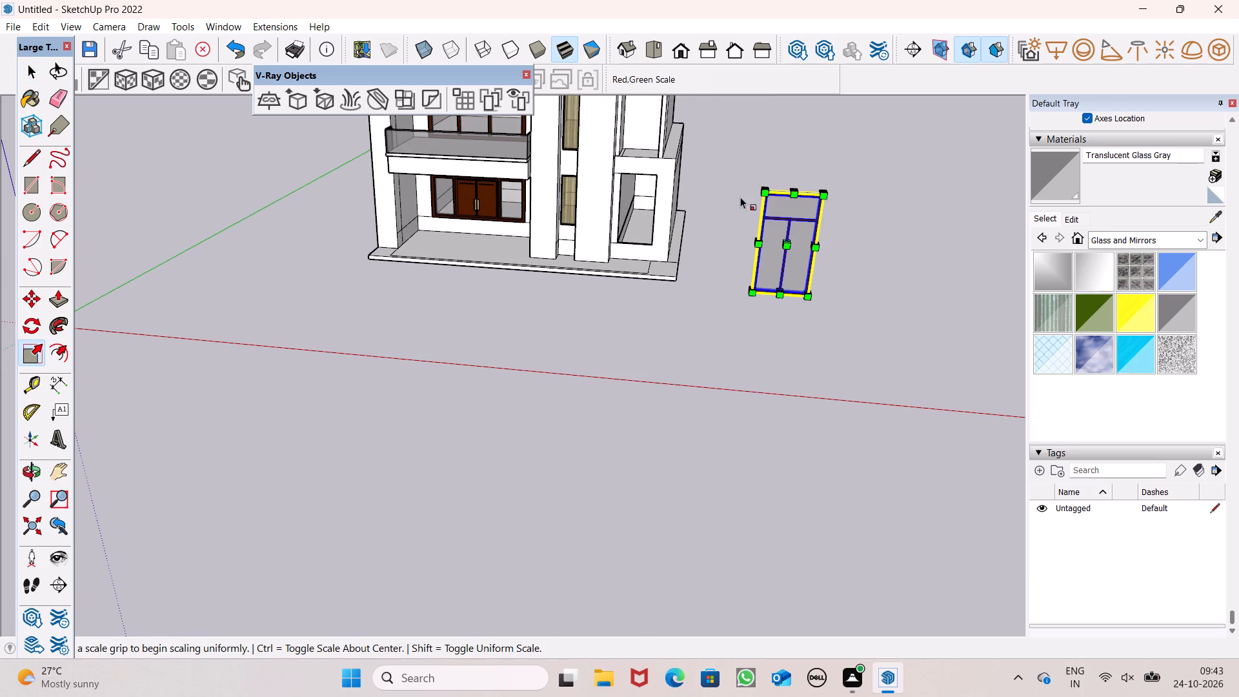
drag(769, 197, 781, 240)
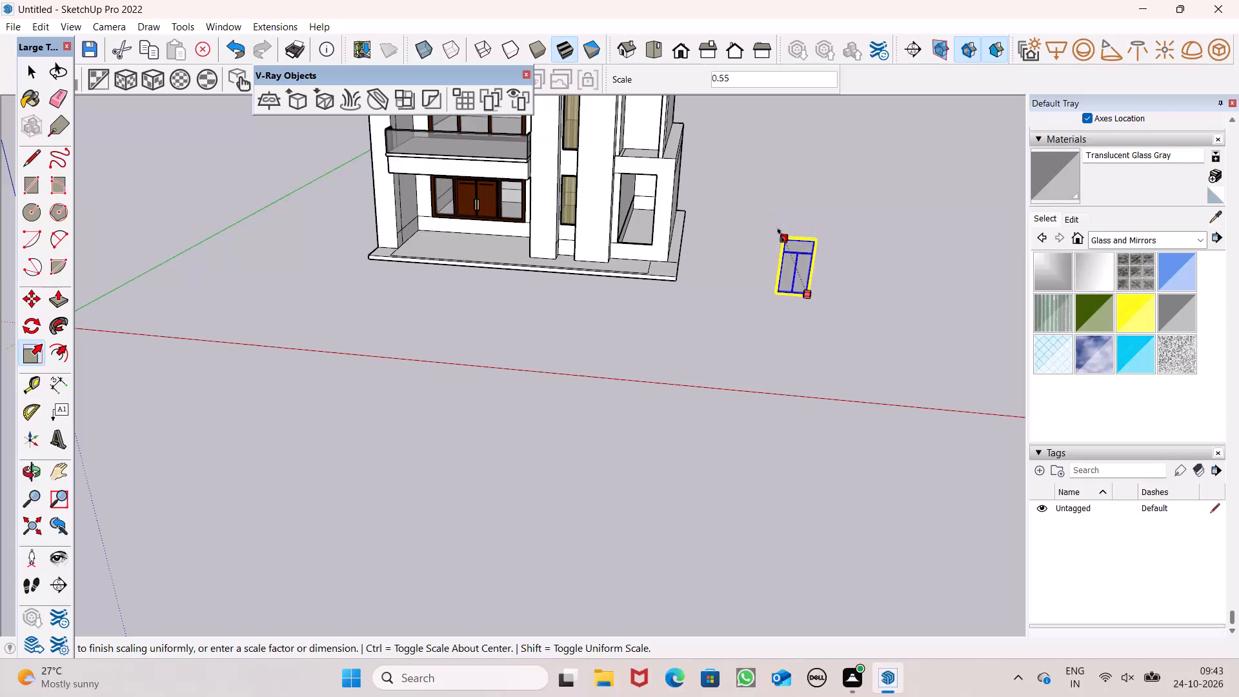
key(space)
Move the window group into the ground-floor opening beside the columns, with its lower outer corner at the opening's lower outer corner.
key(m)
key(Return)
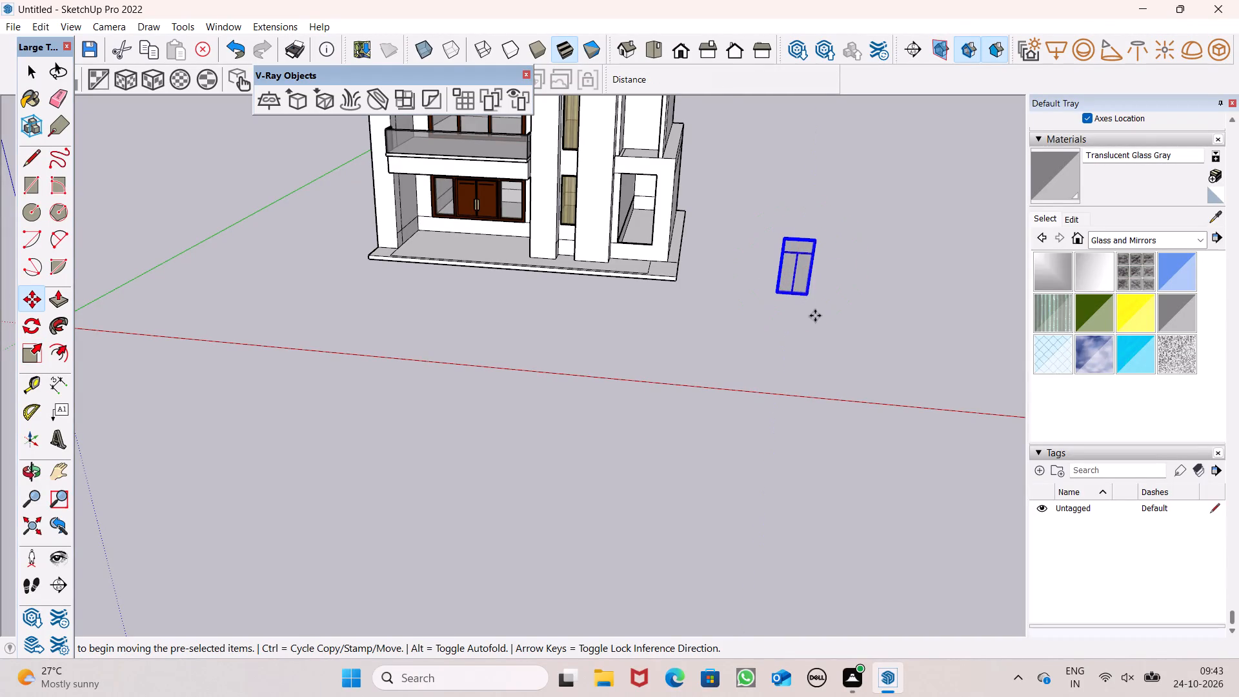
drag(808, 296, 693, 261)
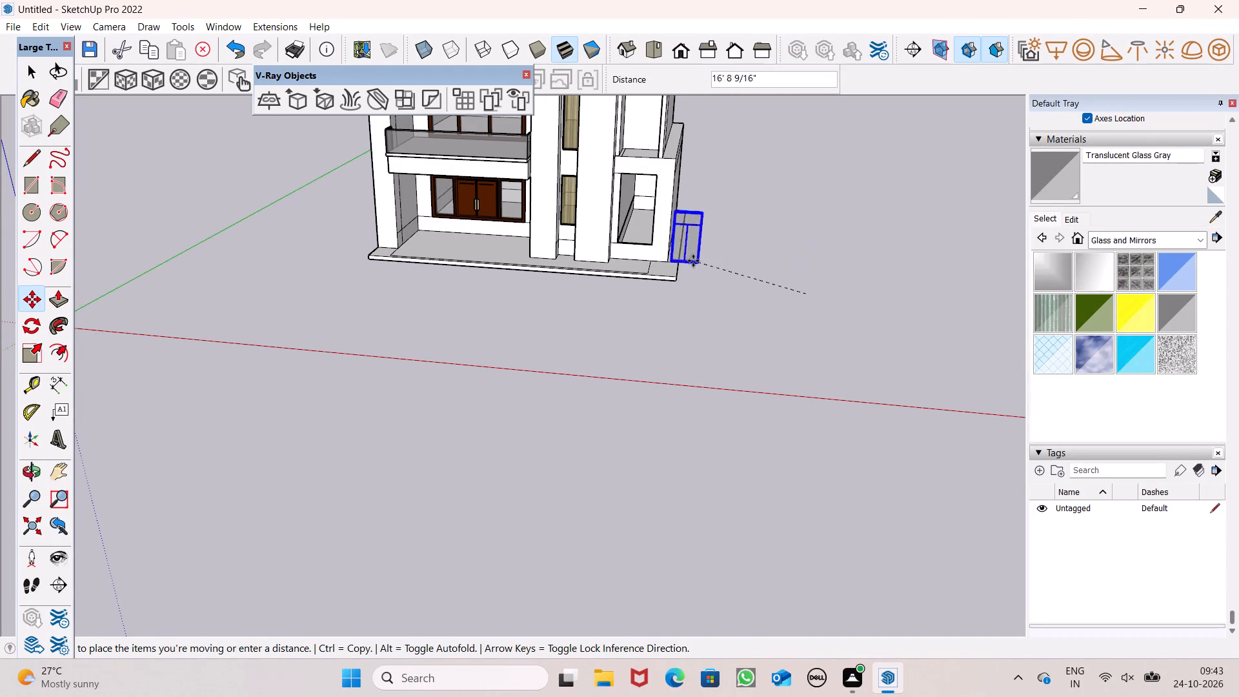
drag(693, 261, 648, 236)
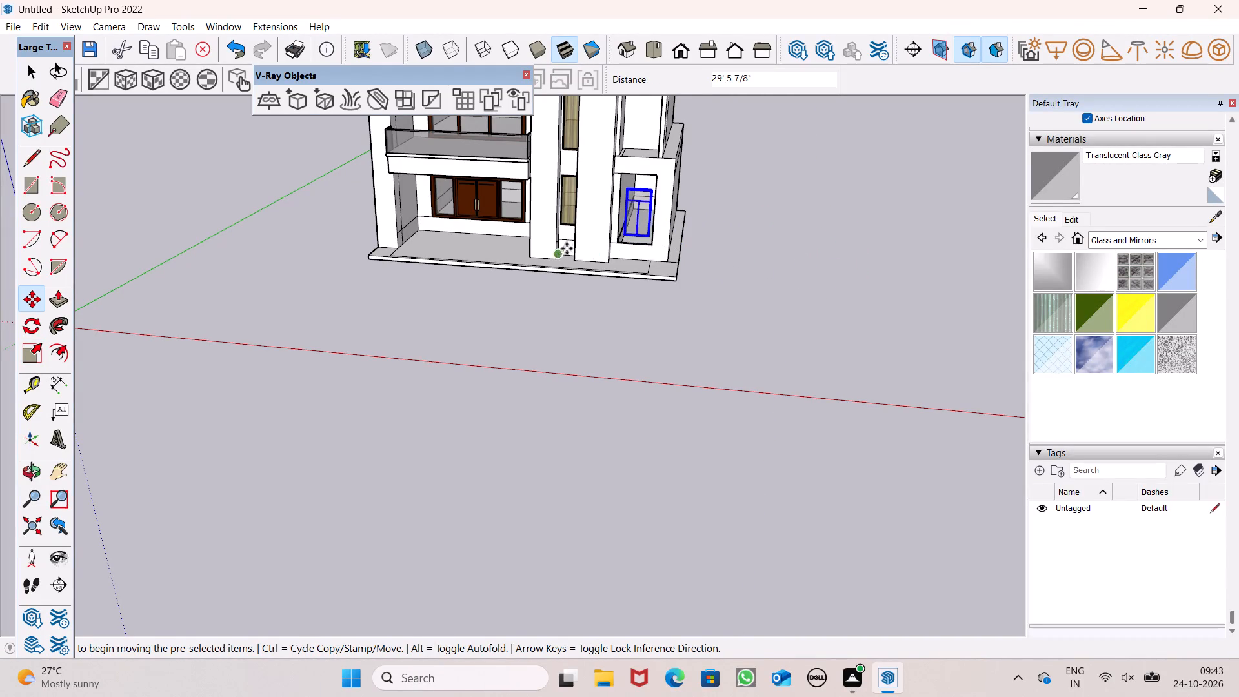
scroll(579, 237, up, 8)
scroll(647, 214, up, 4)
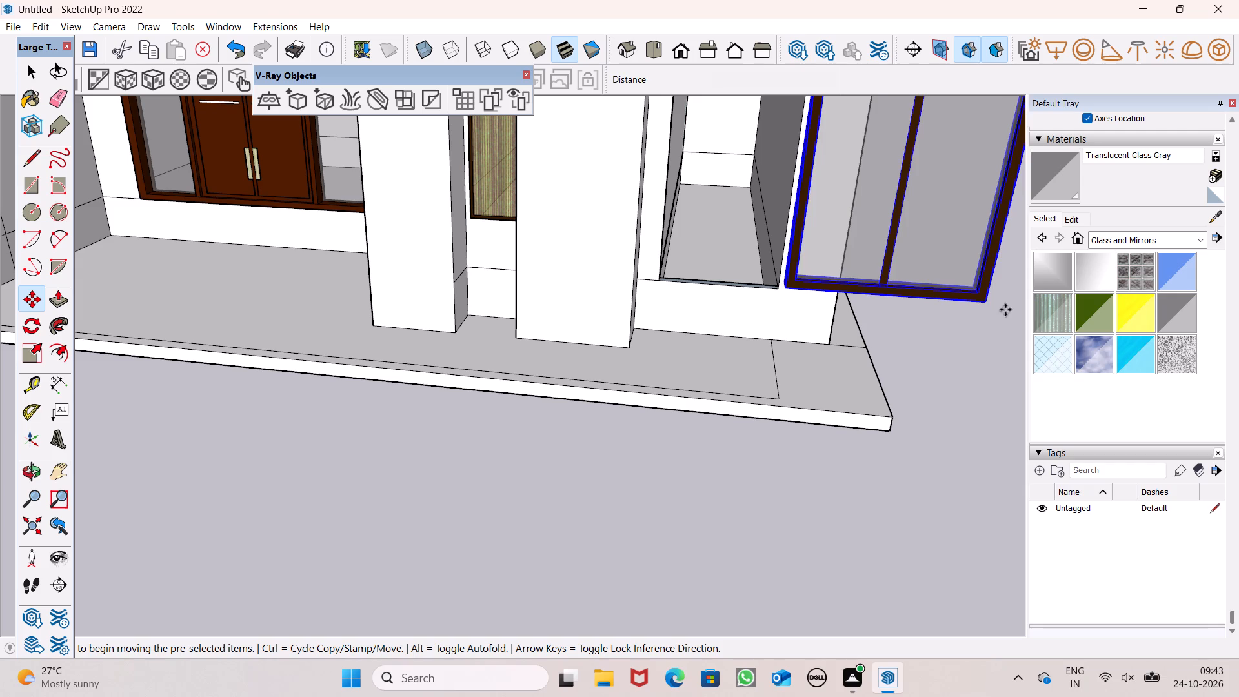
drag(987, 301, 747, 278)
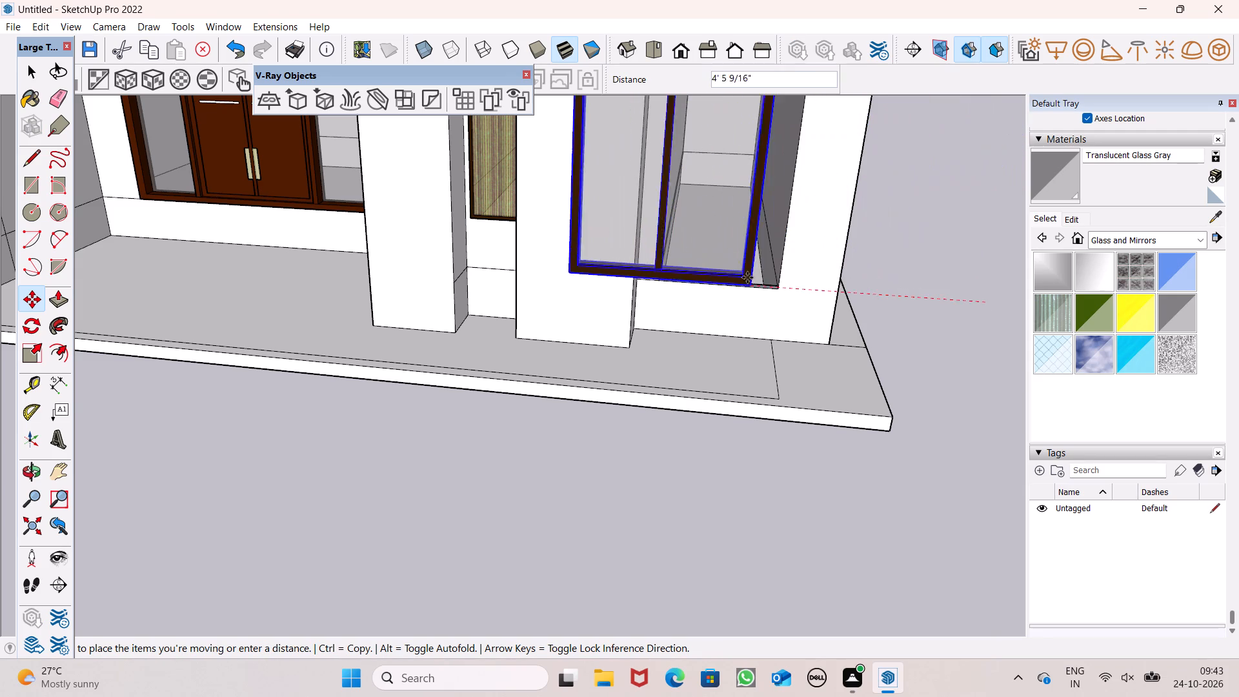
drag(747, 278, 776, 279)
scroll(756, 282, up, 5)
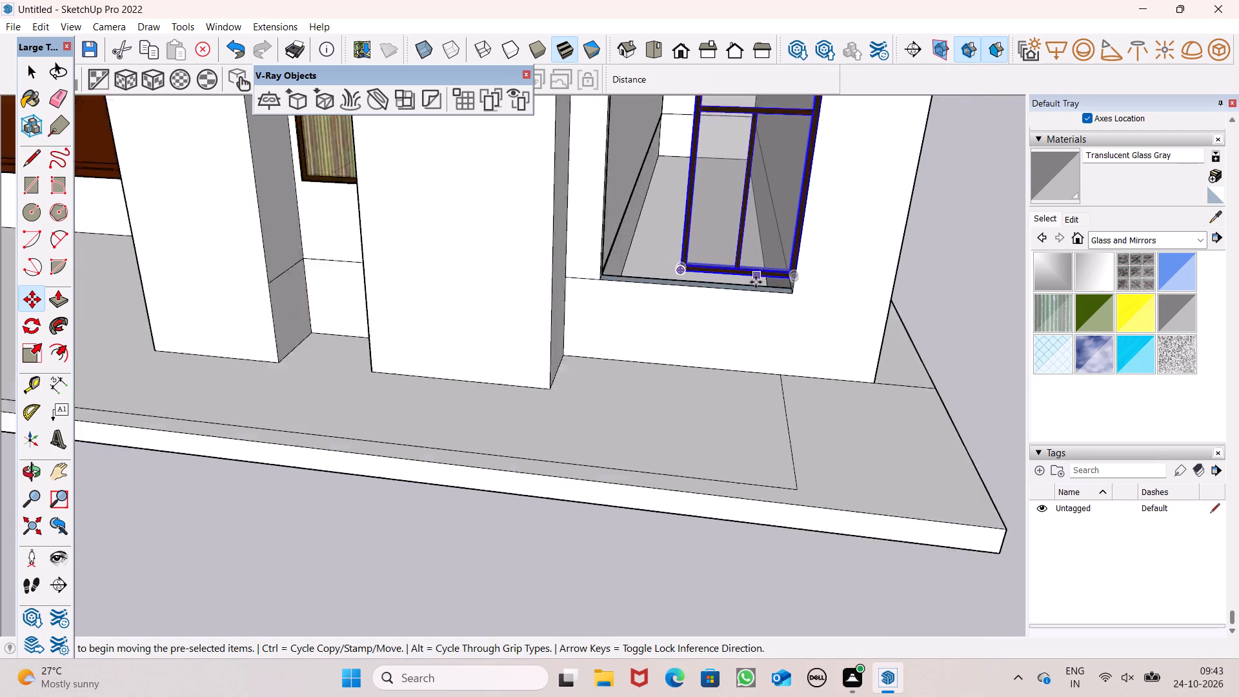
scroll(756, 282, up, 1)
drag(805, 278, 805, 294)
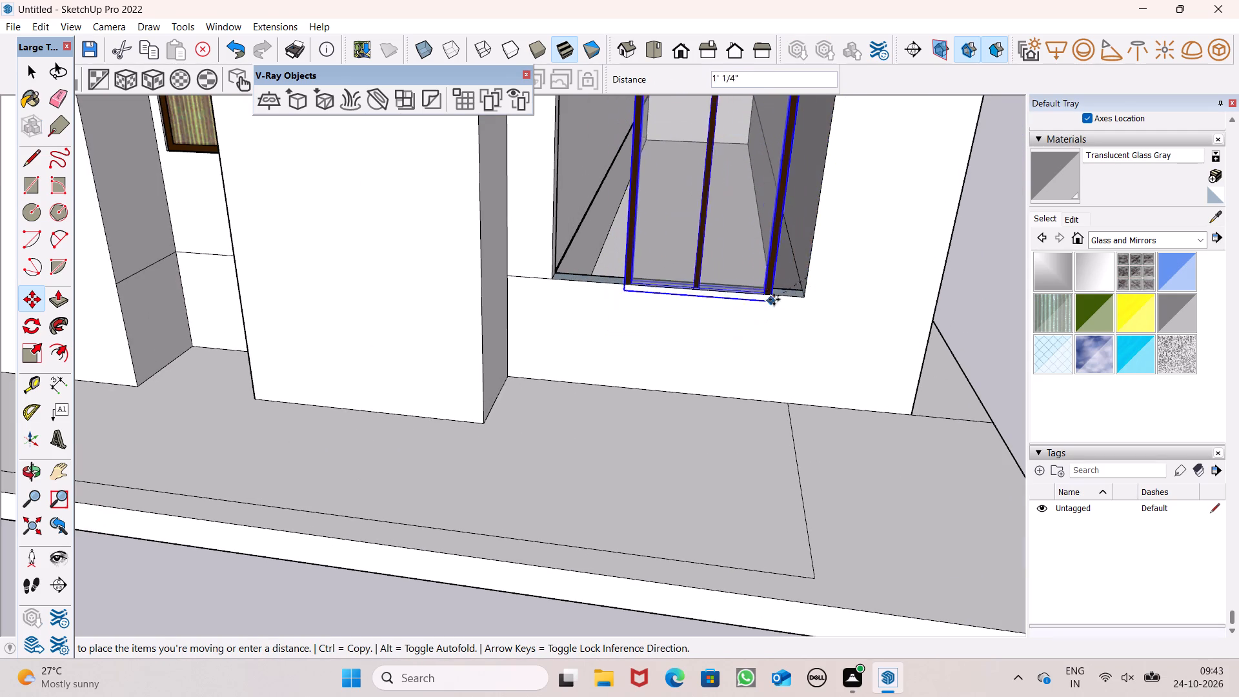
click(805, 296)
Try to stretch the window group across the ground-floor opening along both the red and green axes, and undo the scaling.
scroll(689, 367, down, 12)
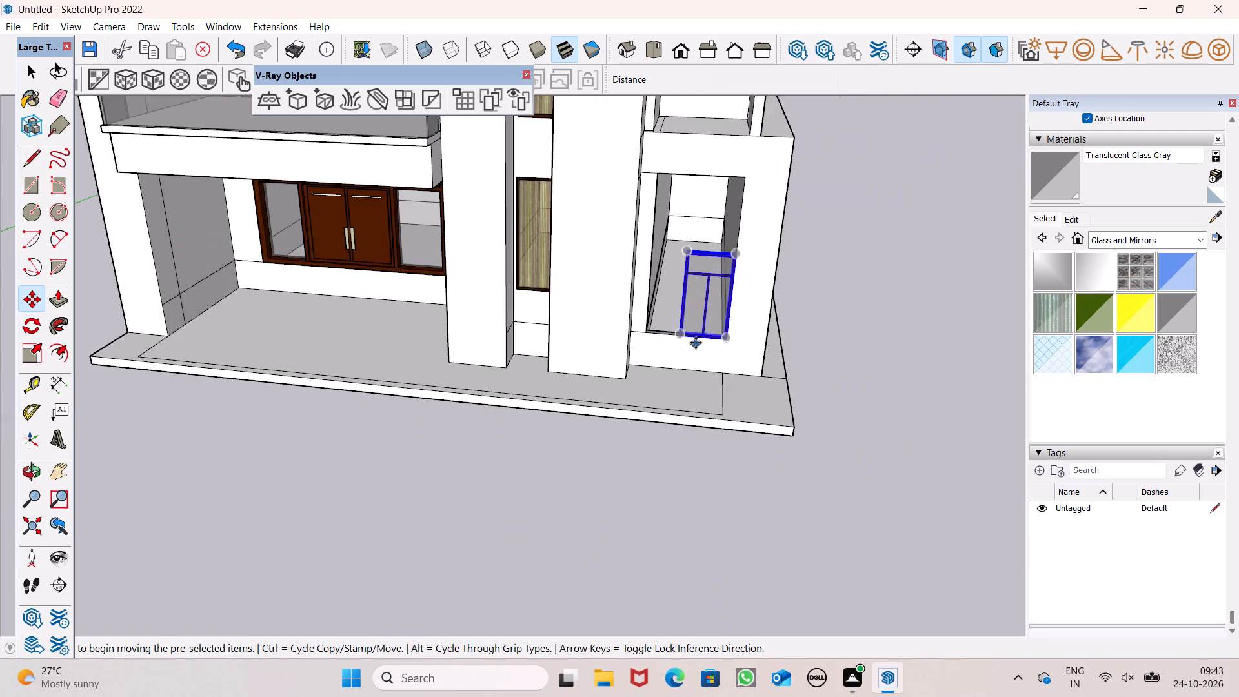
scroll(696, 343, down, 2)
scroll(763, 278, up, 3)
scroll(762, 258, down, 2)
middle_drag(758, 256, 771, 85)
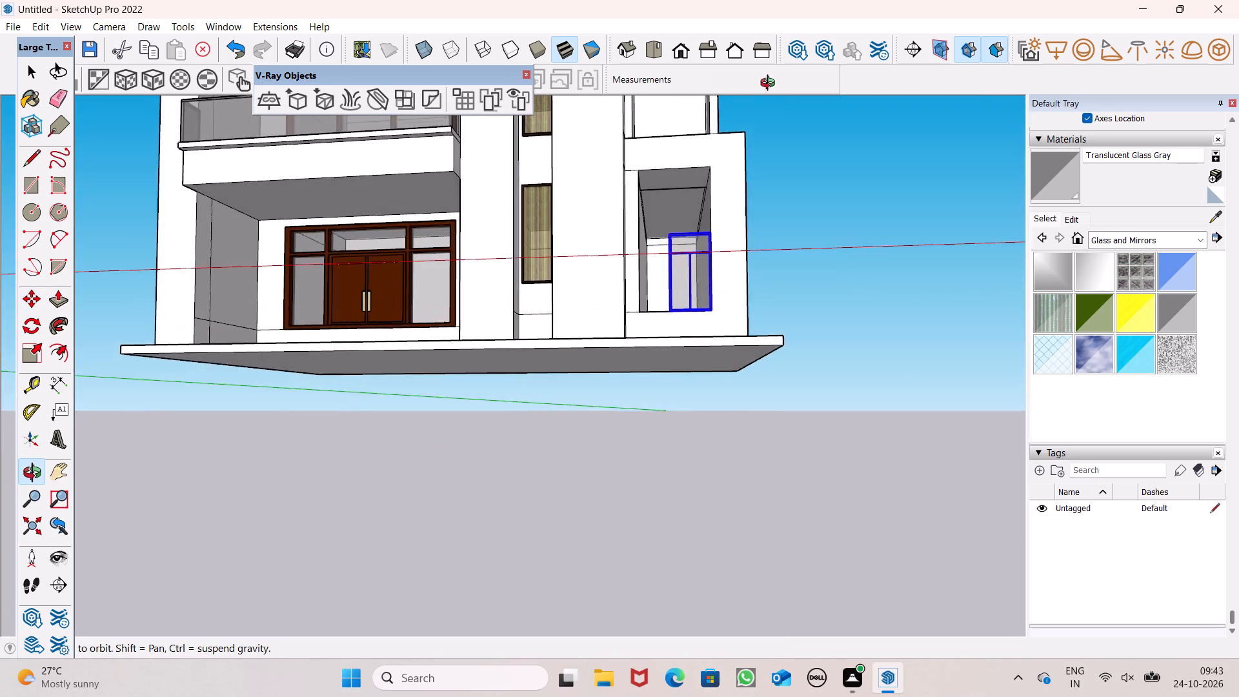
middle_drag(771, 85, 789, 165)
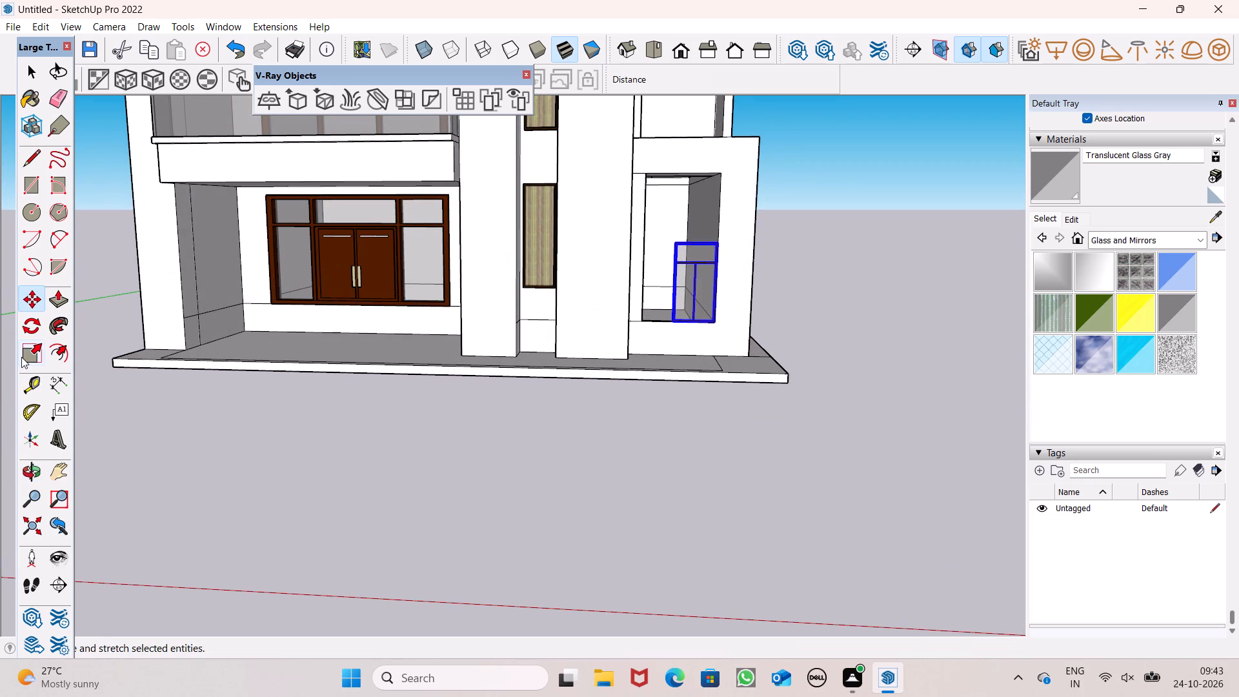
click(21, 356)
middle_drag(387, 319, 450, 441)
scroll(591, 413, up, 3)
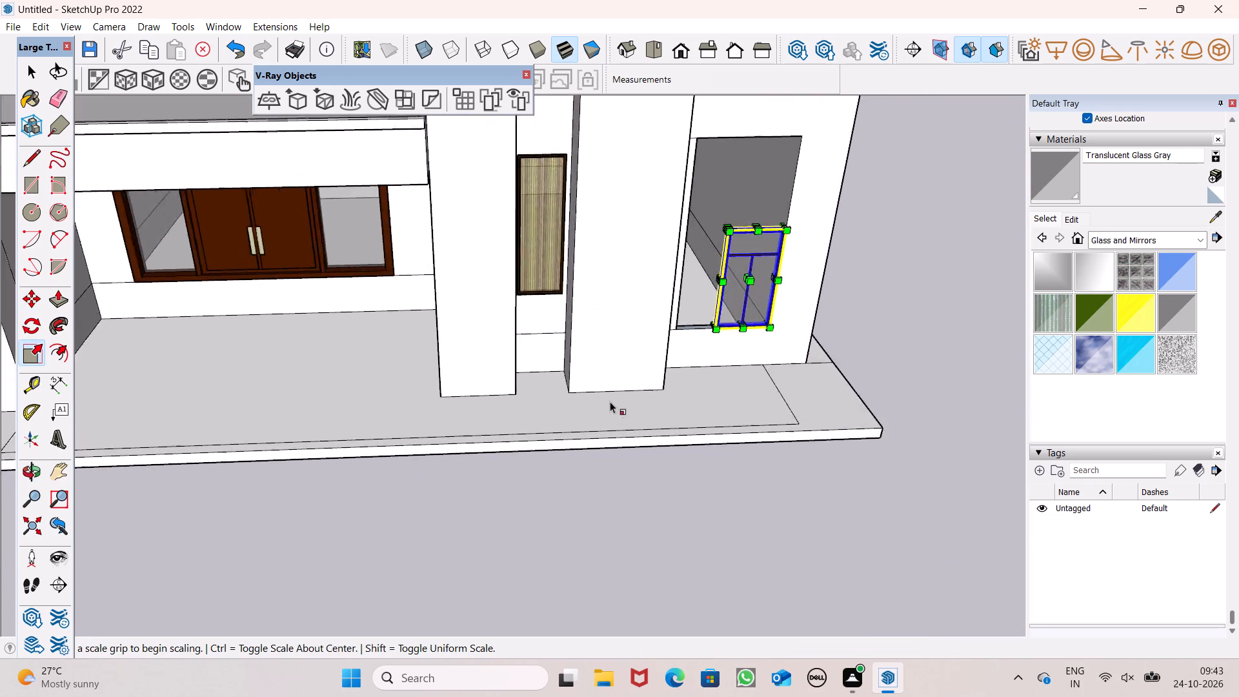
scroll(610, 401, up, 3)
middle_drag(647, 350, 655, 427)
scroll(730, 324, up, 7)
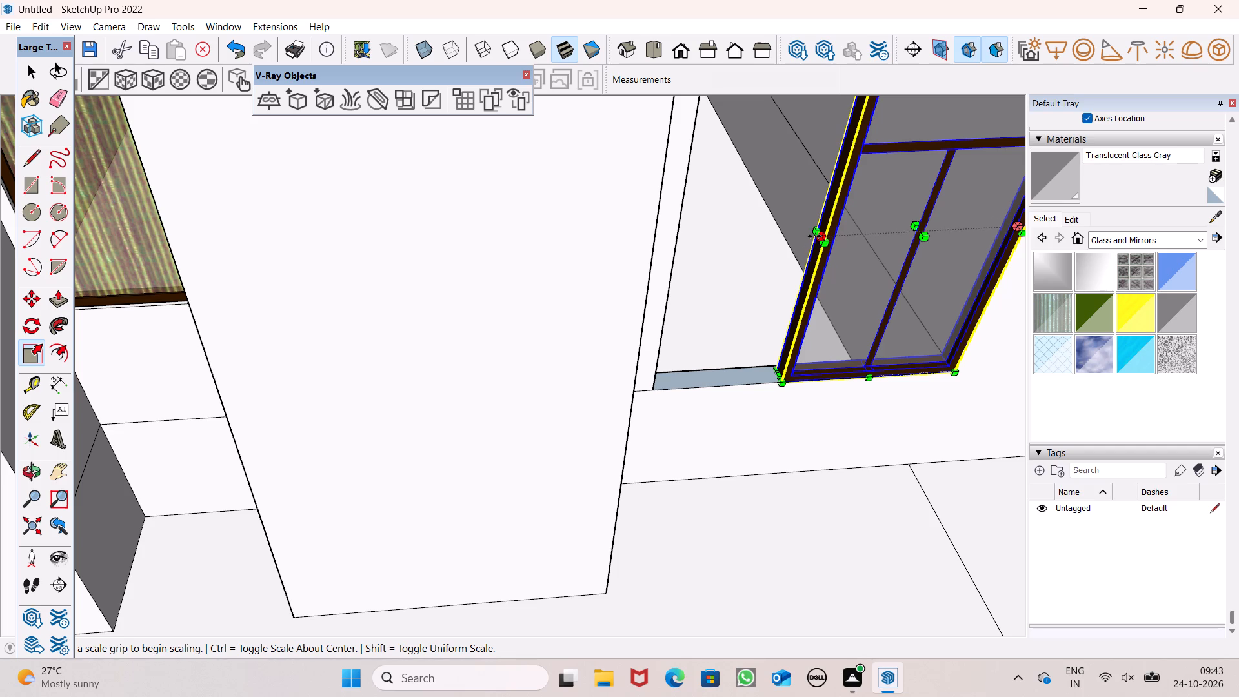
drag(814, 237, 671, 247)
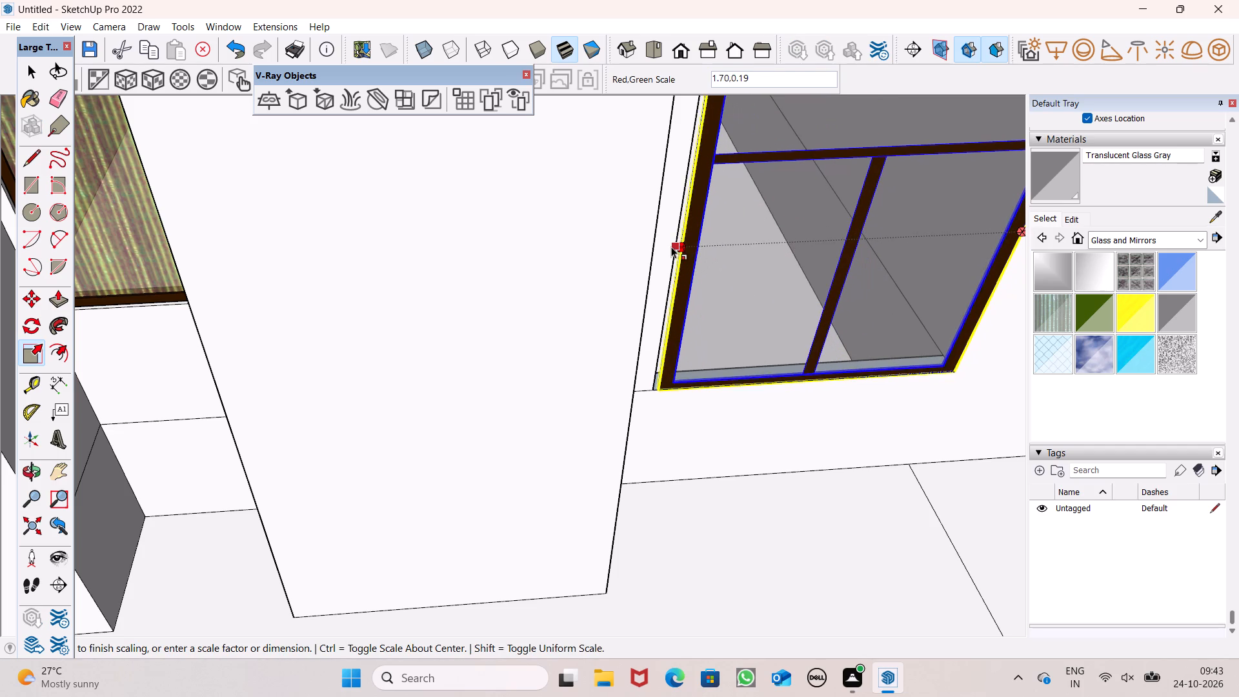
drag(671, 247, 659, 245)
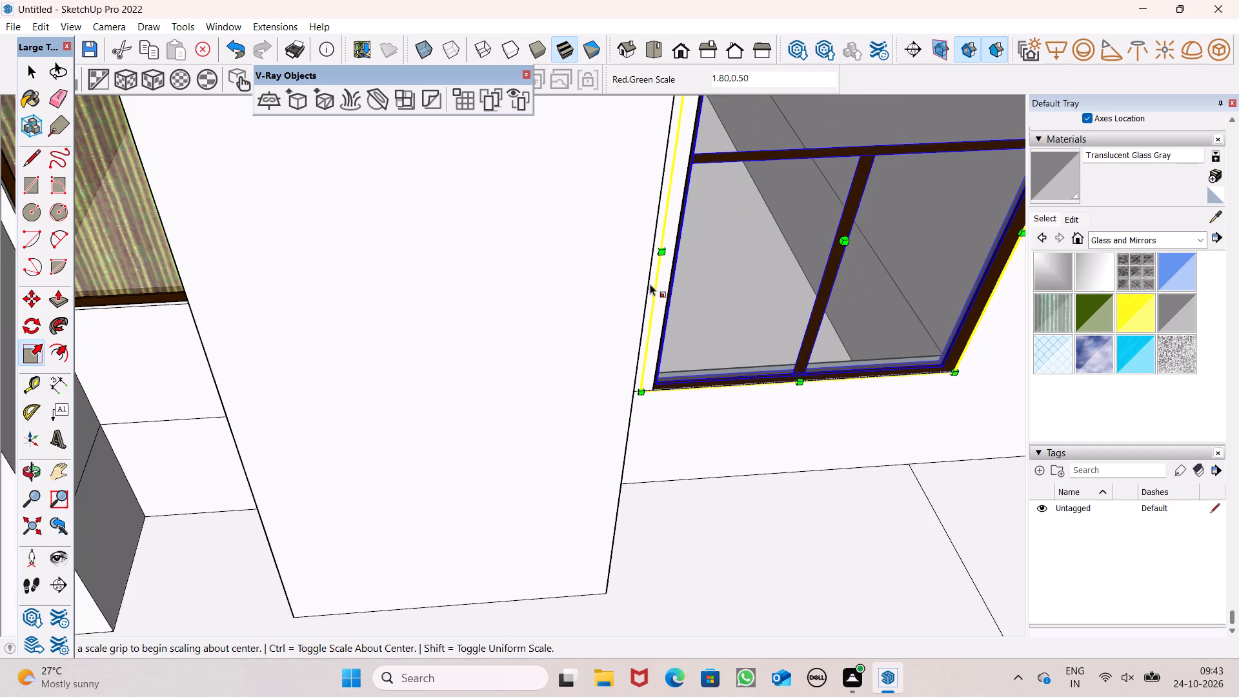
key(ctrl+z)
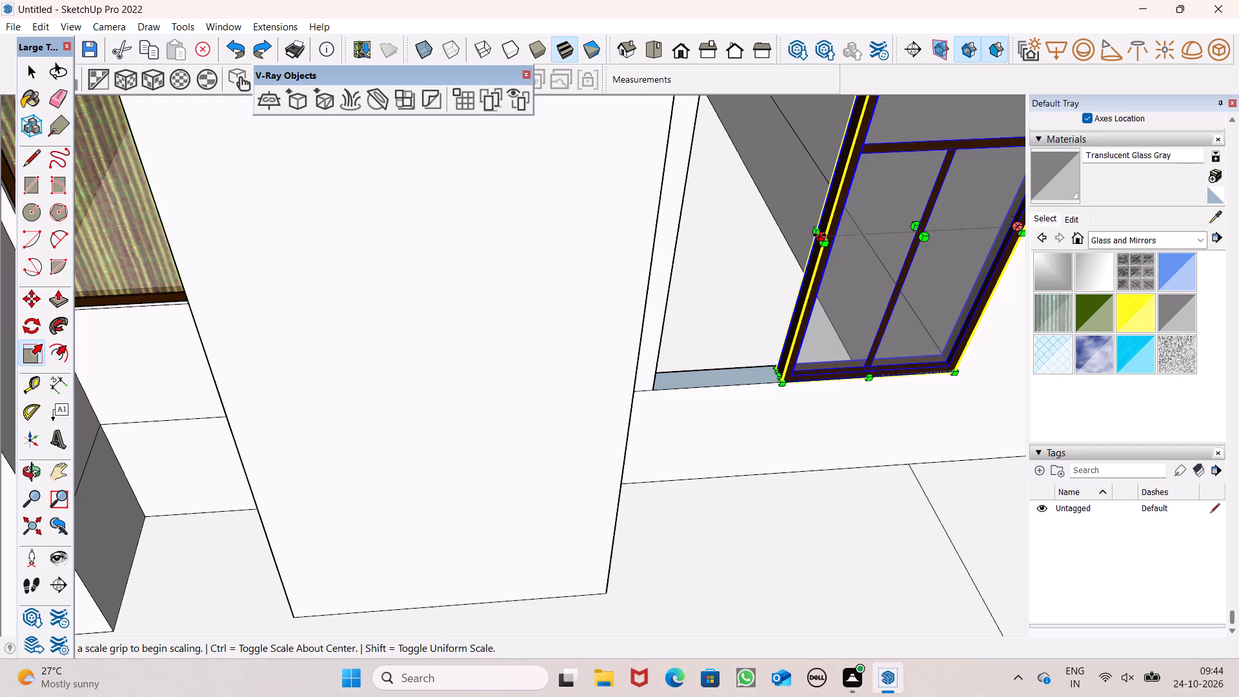
Stretch the window group to a red scale of about 1.73 and raise its top so it fills the ground-floor opening.
drag(819, 234, 680, 236)
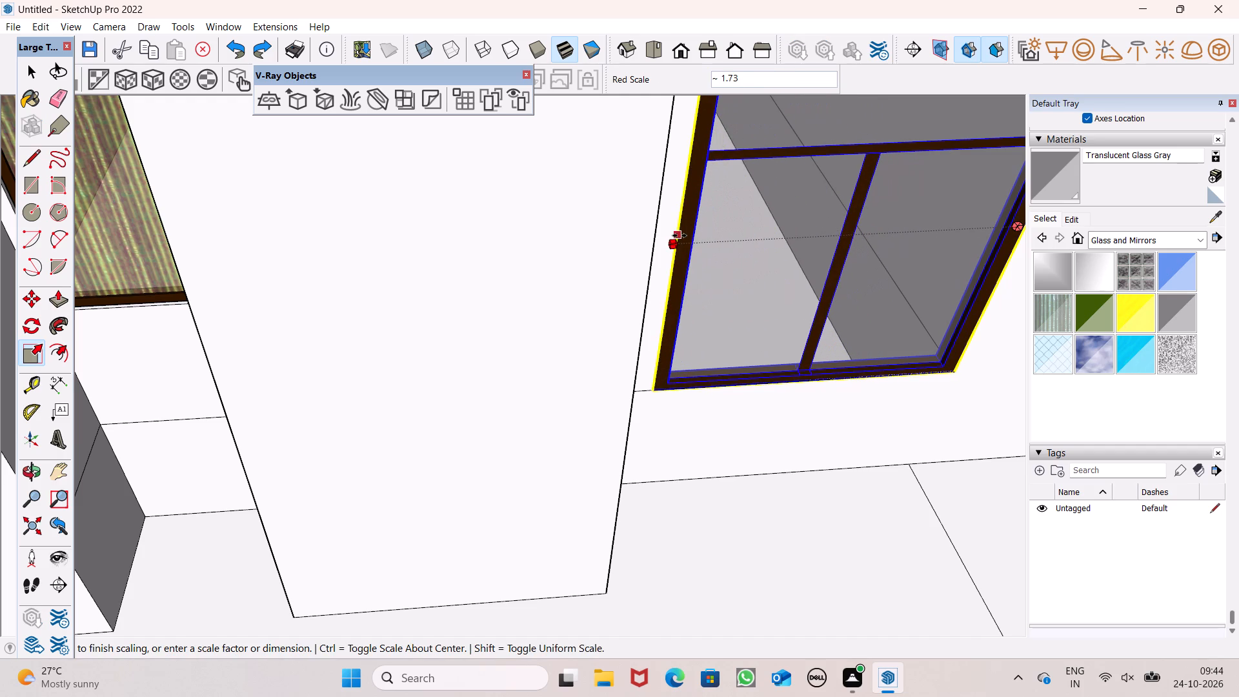
drag(680, 236, 675, 234)
scroll(596, 379, down, 13)
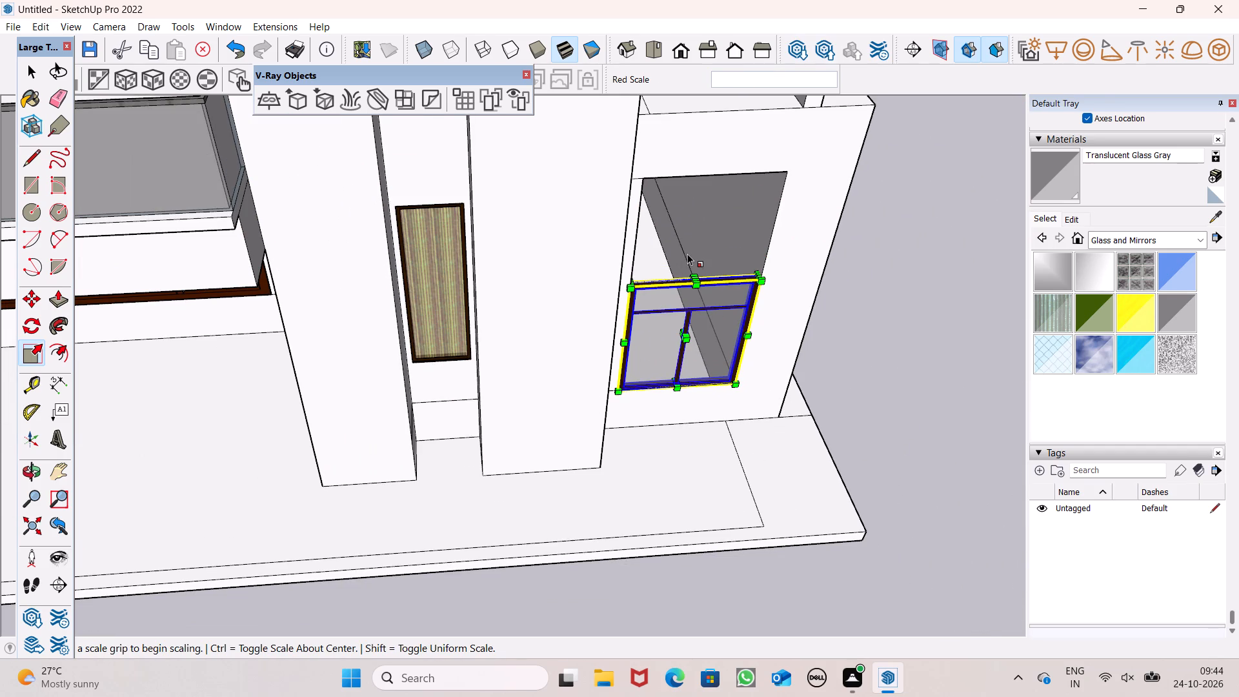
middle_drag(701, 292, 702, 338)
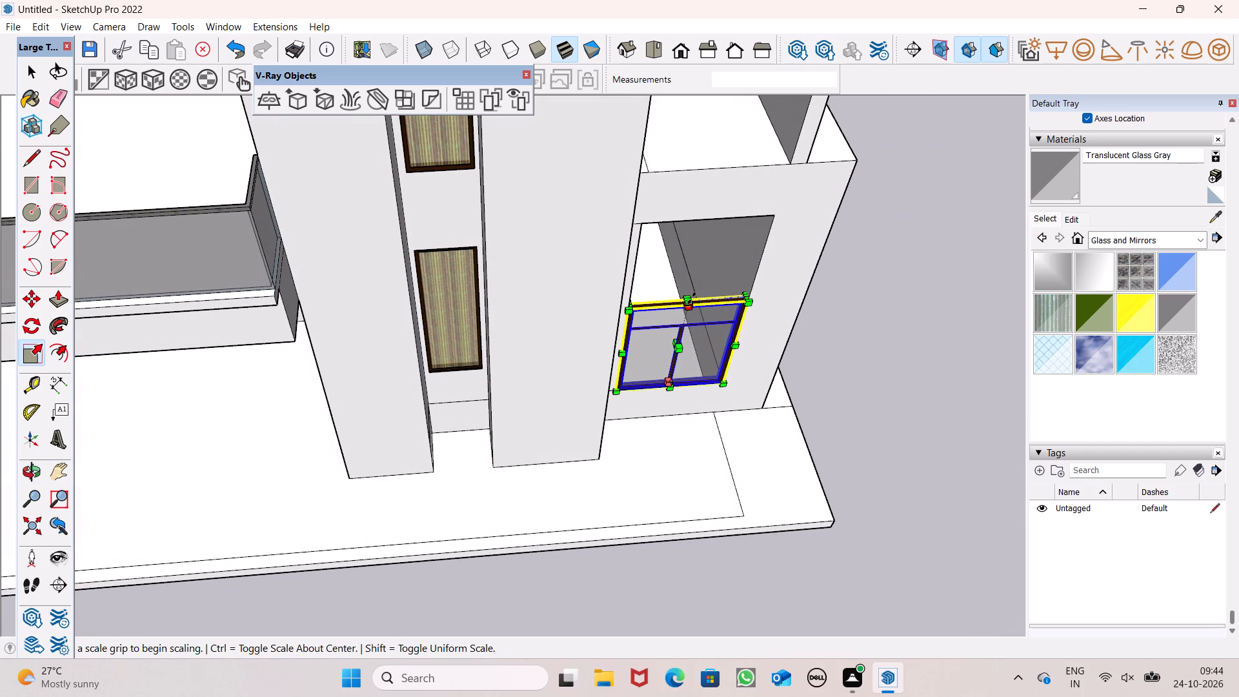
drag(692, 298, 710, 220)
scroll(632, 264, down, 5)
middle_drag(627, 301, 550, 110)
key(space)
drag(898, 360, 887, 336)
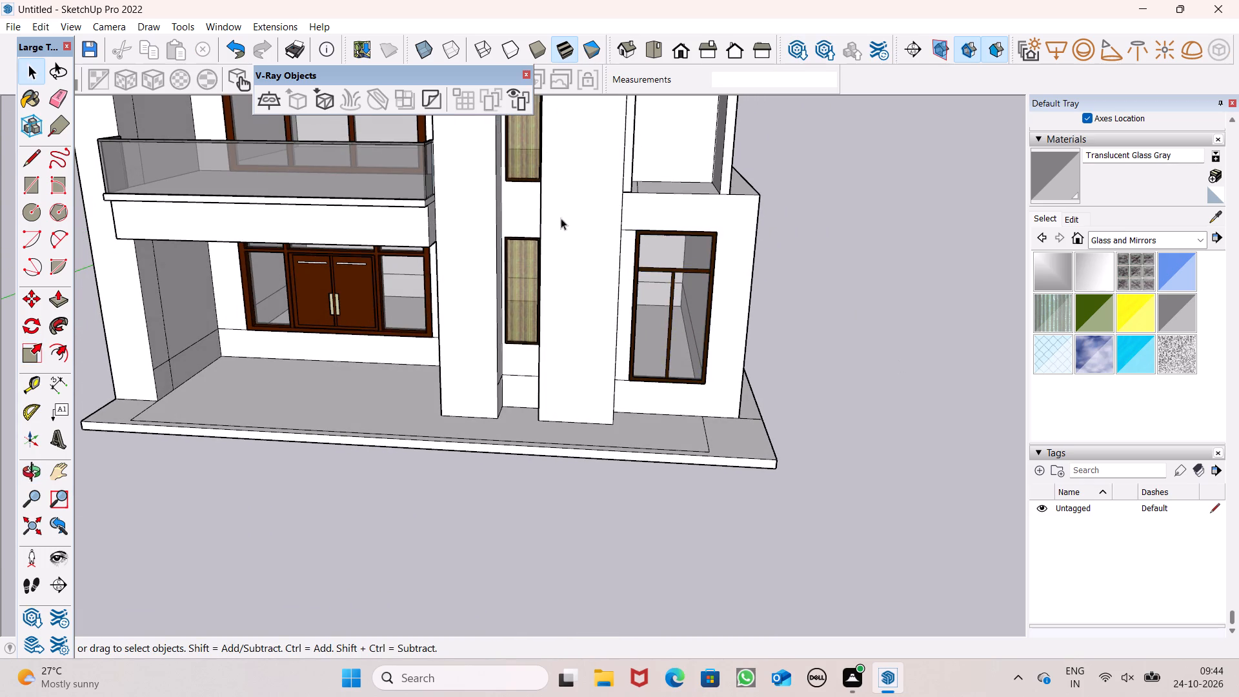
Copy the ground-floor window group up by its lower outer corner into the upper-floor opening directly above.
scroll(312, 201, down, 4)
scroll(436, 220, down, 6)
double_click(514, 275)
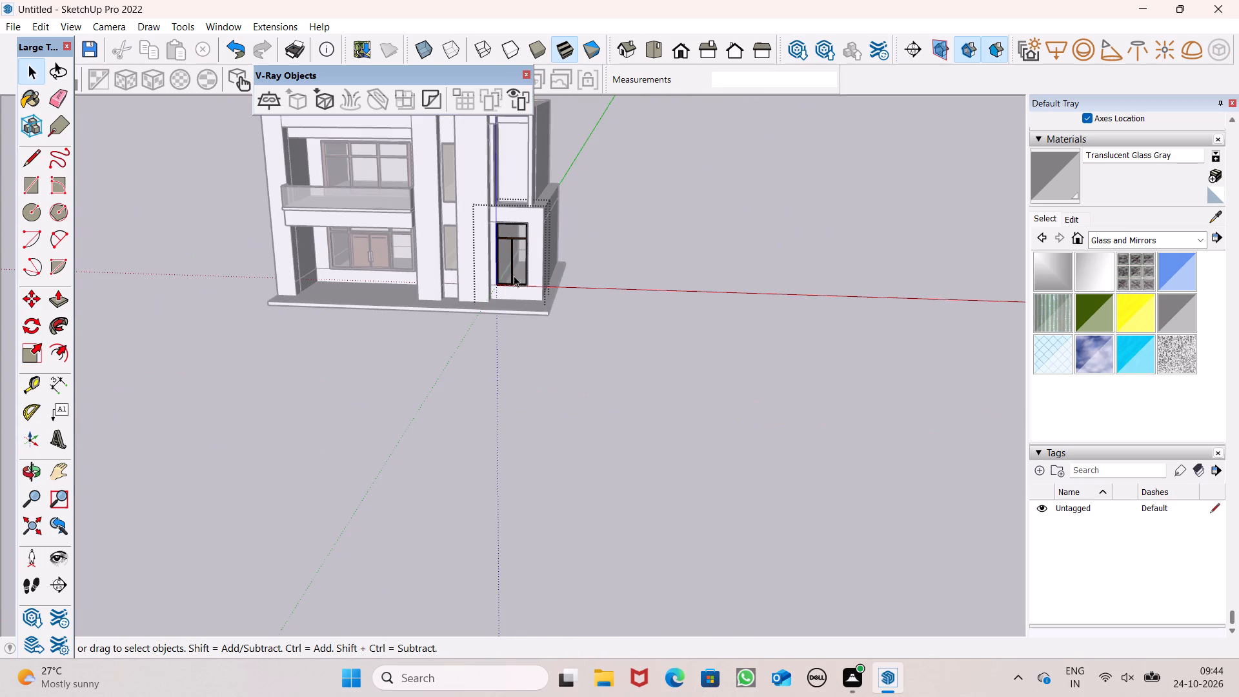
click(657, 263)
click(505, 270)
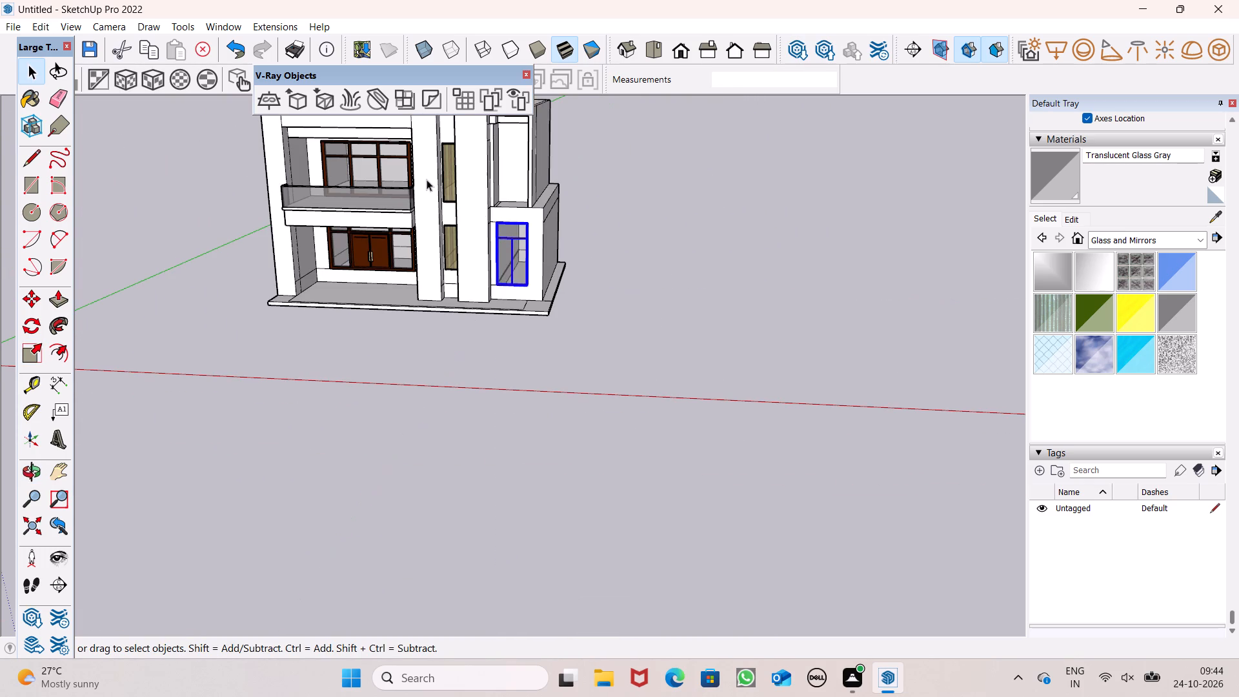
key(m)
key(Return)
scroll(477, 323, down, 7)
scroll(491, 121, up, 2)
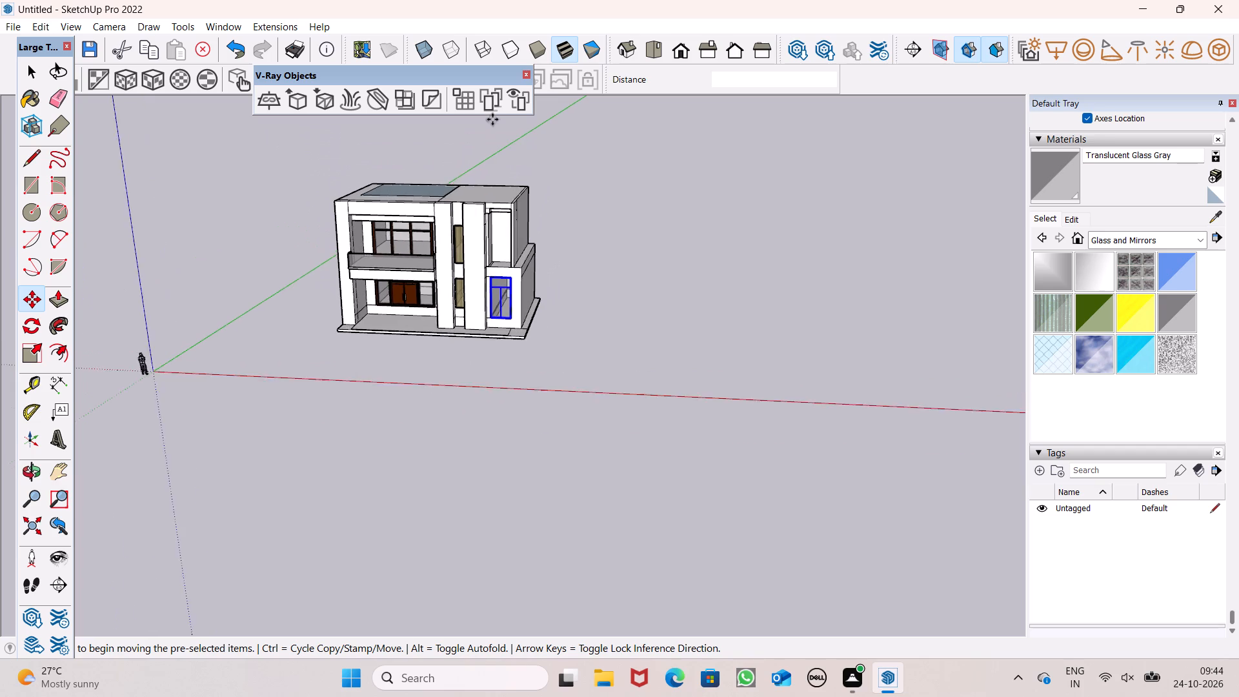
scroll(492, 119, up, 3)
scroll(397, 219, up, 6)
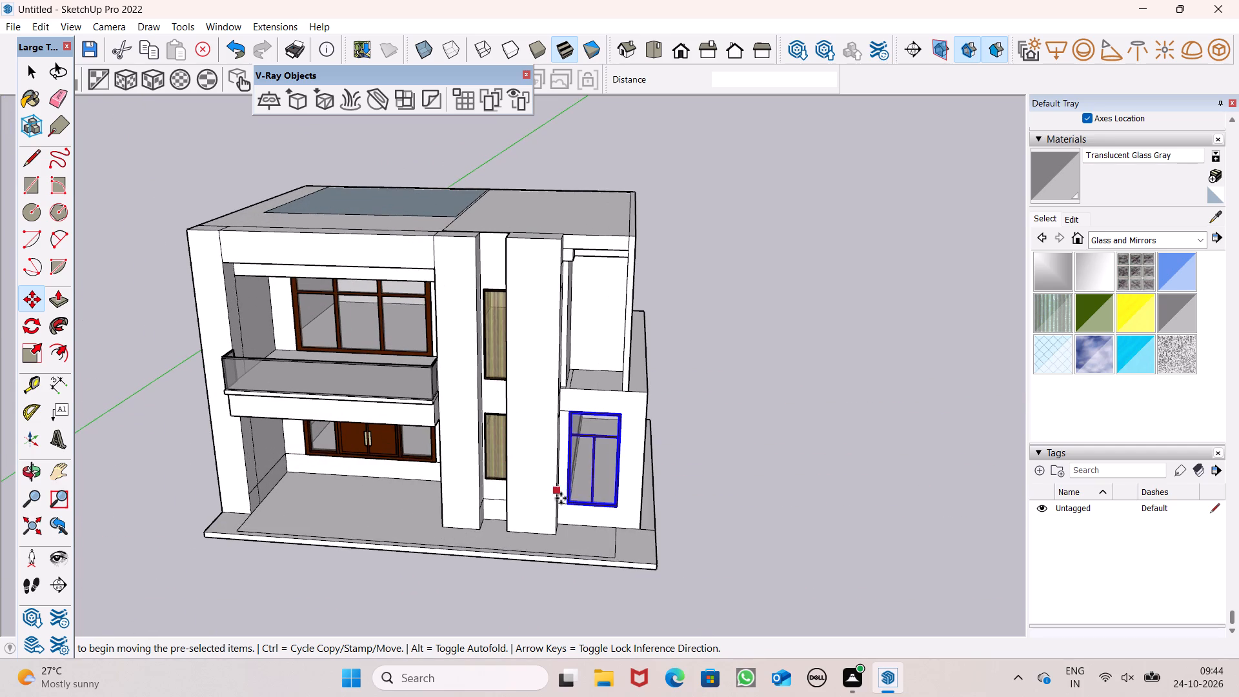
drag(617, 506, 607, 396)
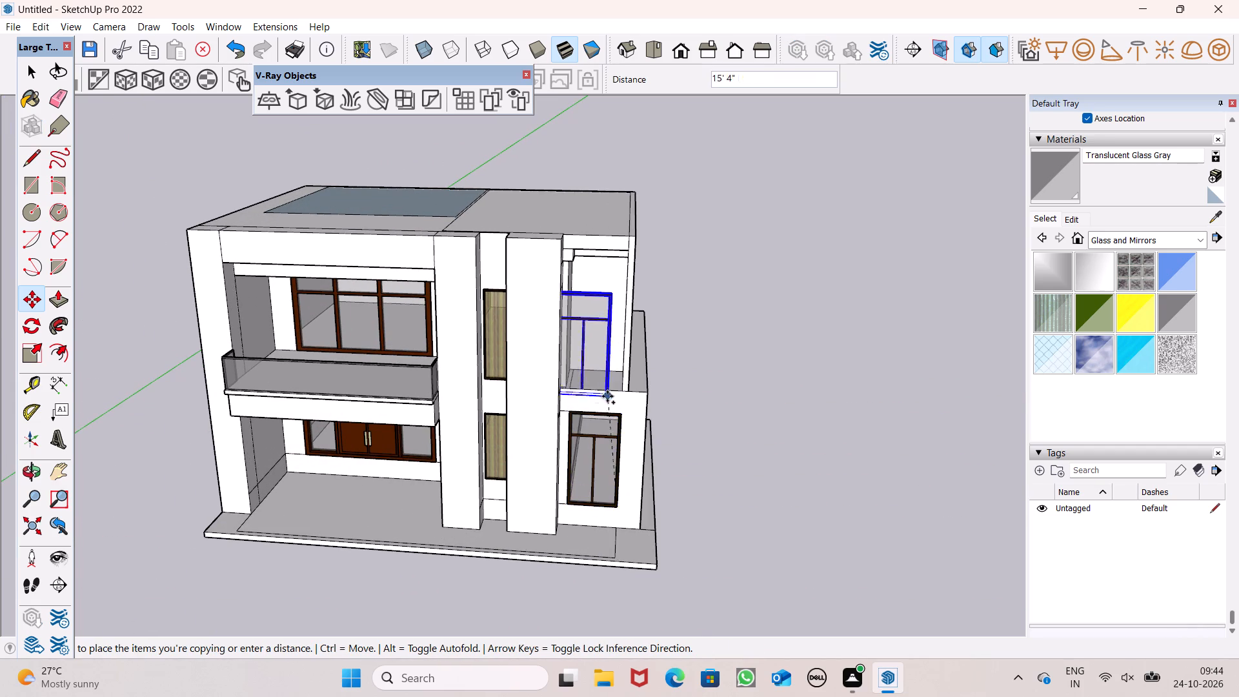
drag(607, 396, 618, 385)
Move the copied upper-floor window inward about 1' 9" from its lower outer corner, setting it back inside the opening.
scroll(573, 302, up, 3)
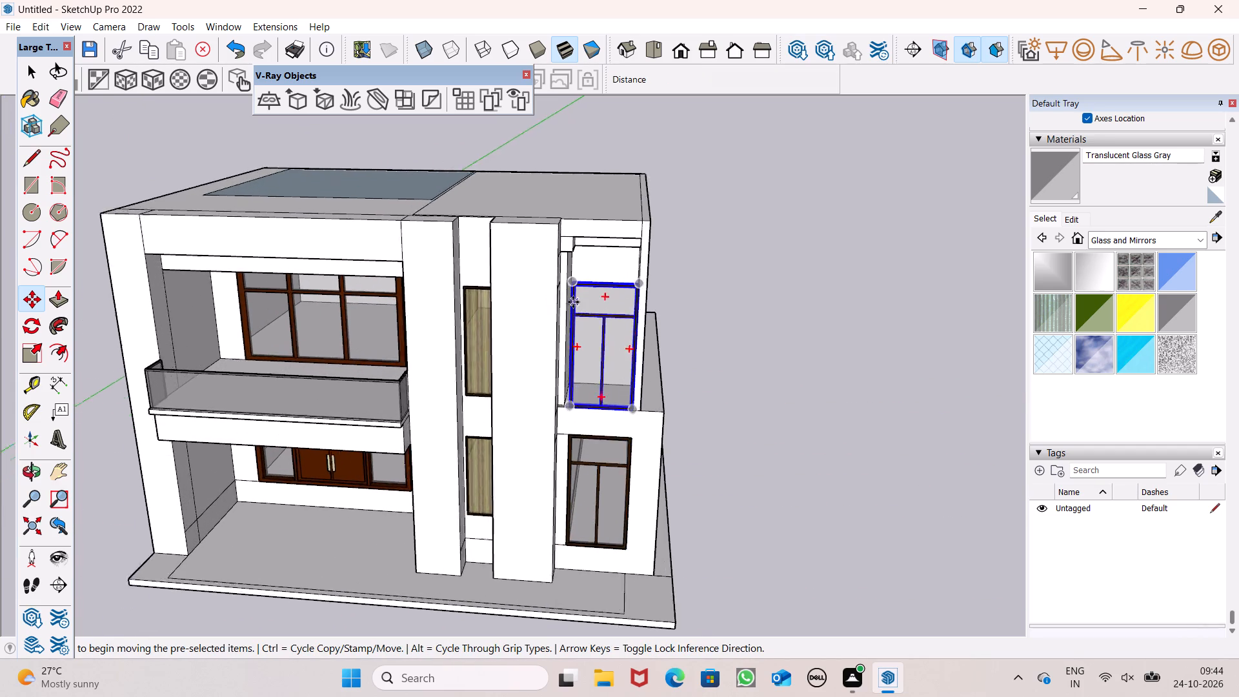
scroll(573, 302, up, 4)
scroll(666, 508, up, 1)
middle_drag(666, 508, 665, 560)
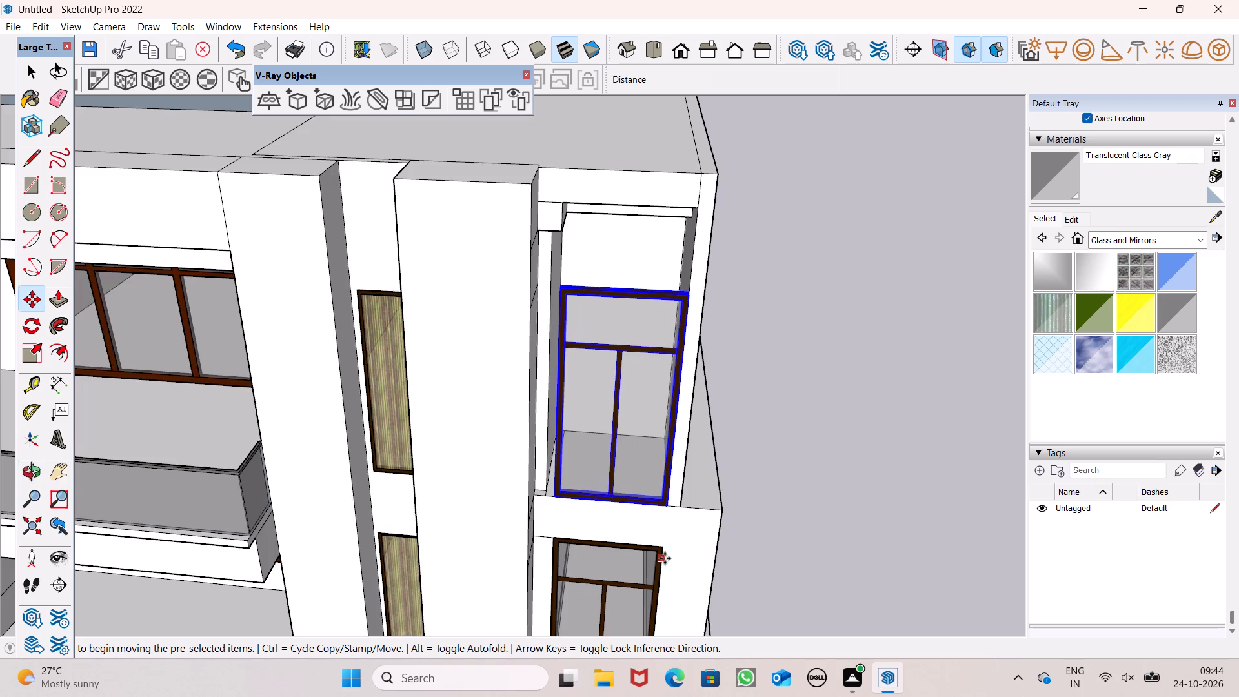
scroll(654, 529, up, 4)
drag(674, 494, 663, 467)
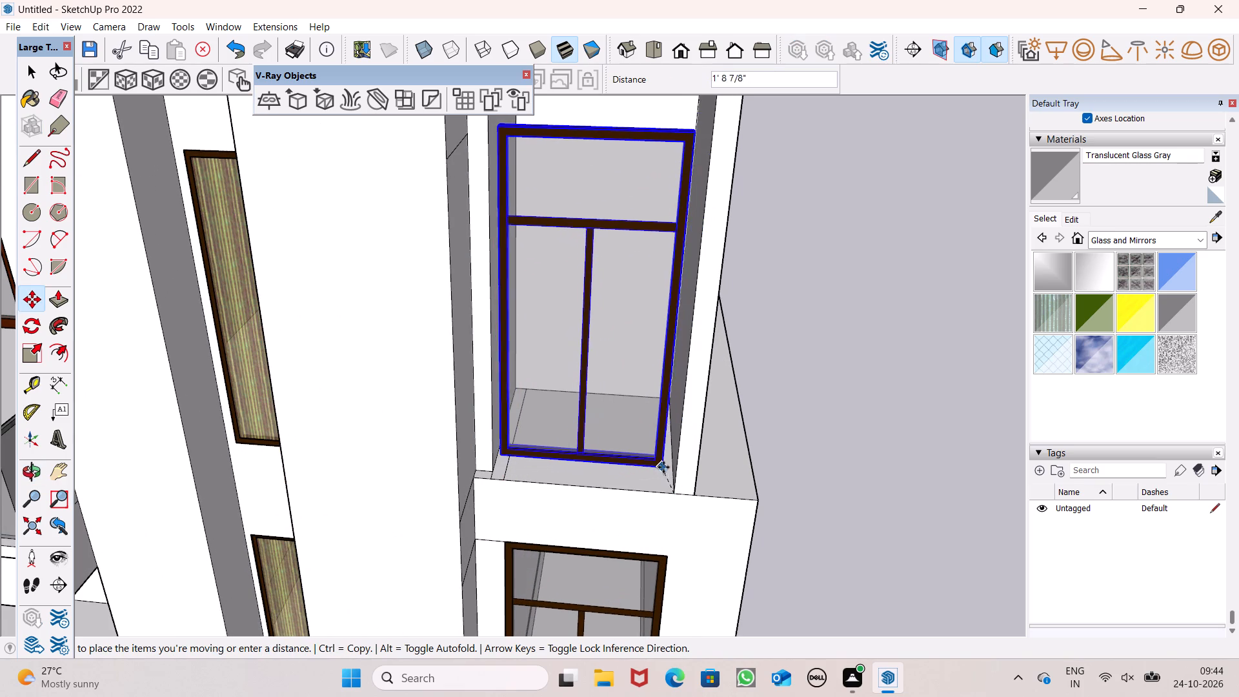
drag(663, 467, 669, 467)
scroll(615, 502, down, 4)
middle_drag(614, 507, 602, 582)
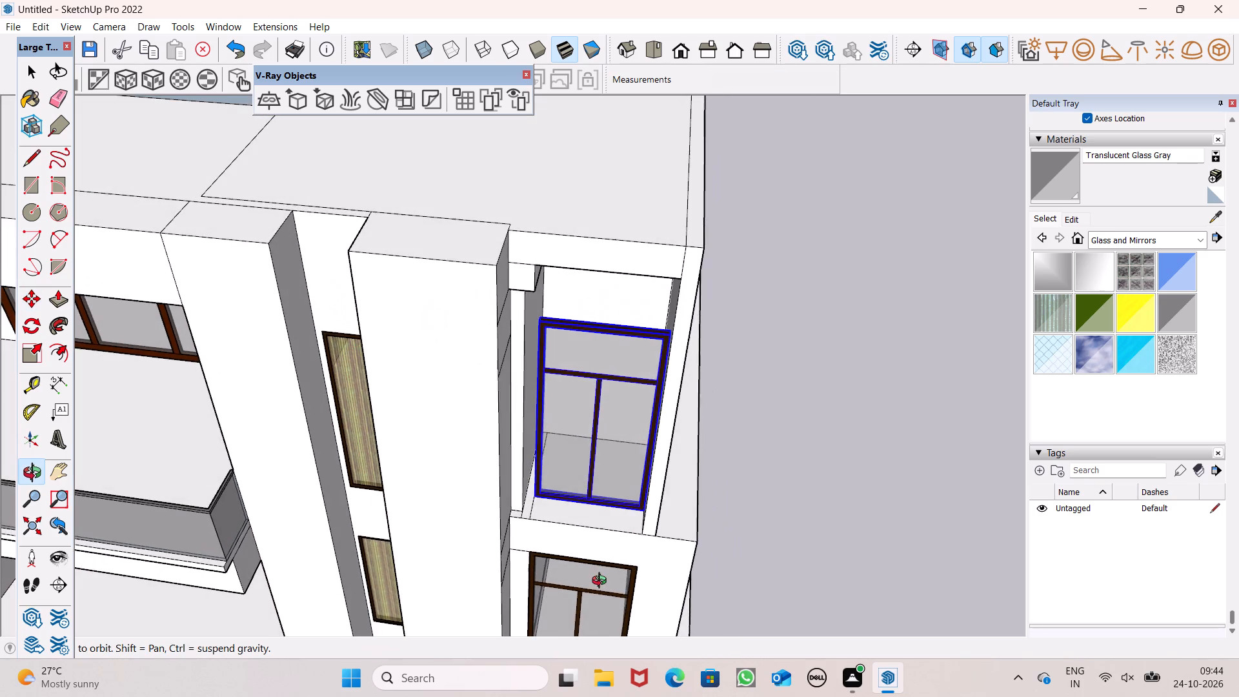
middle_drag(602, 582, 611, 592)
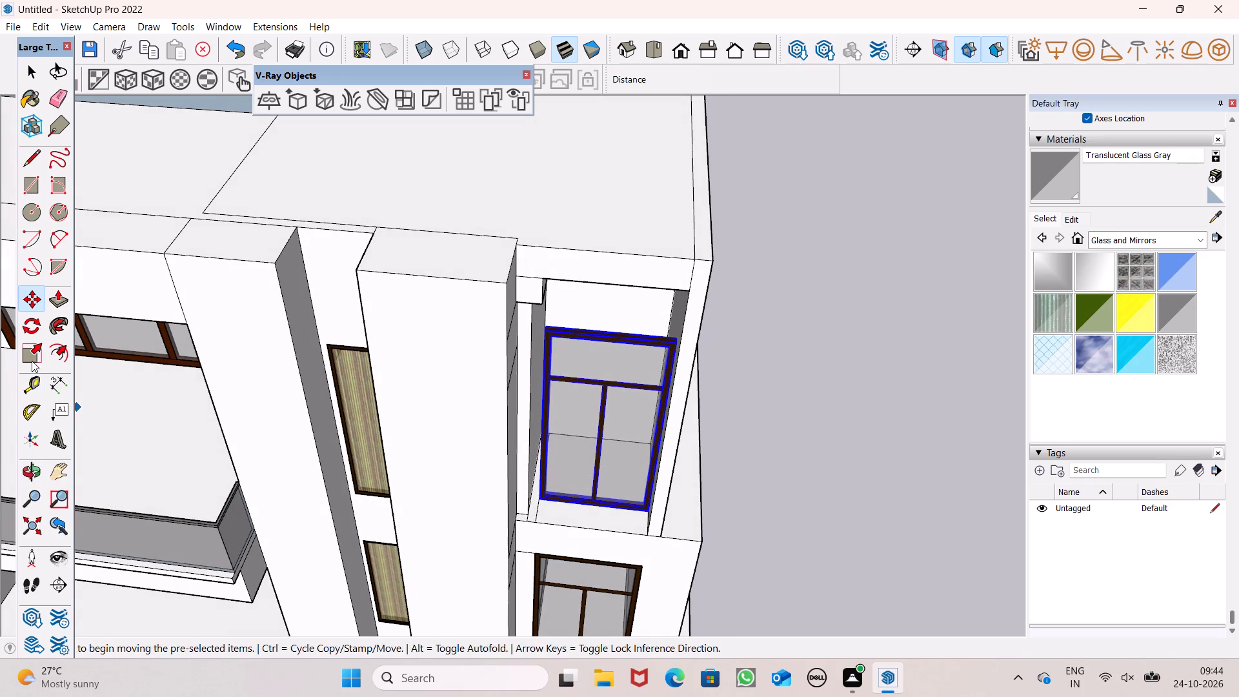
Scale the upper-floor window wider by about 1.08 along red and stretch it taller towards the roof beam.
click(32, 354)
scroll(485, 420, up, 4)
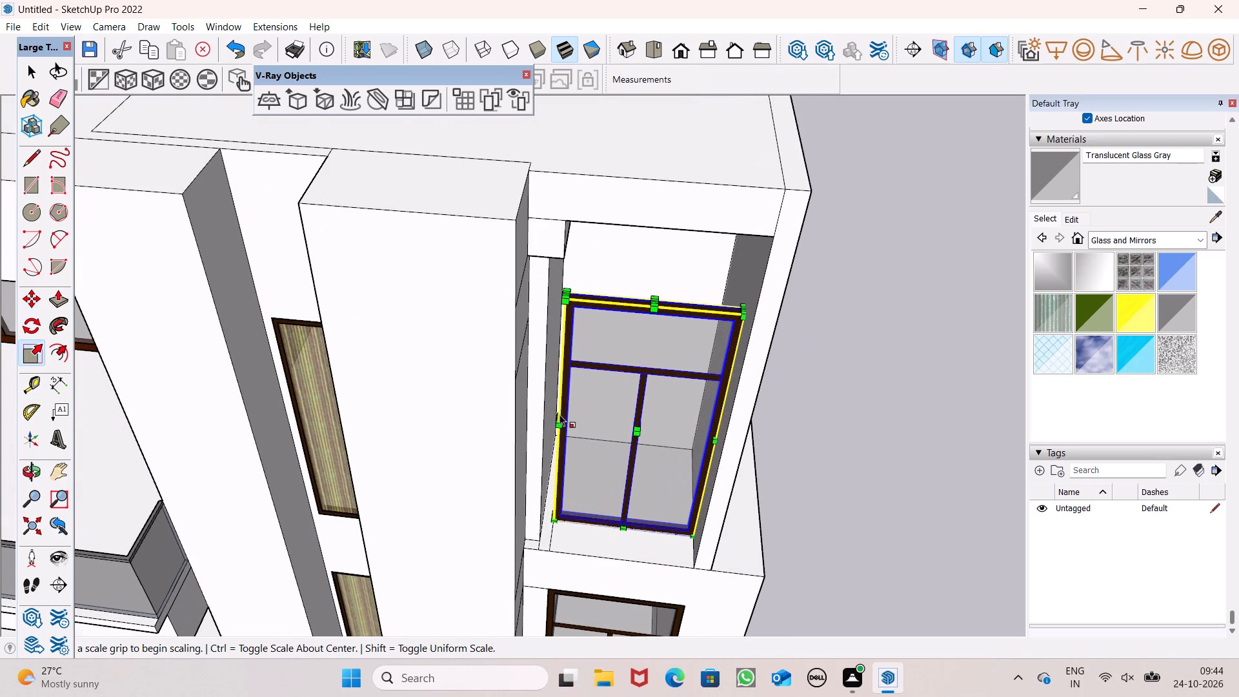
drag(563, 417, 547, 411)
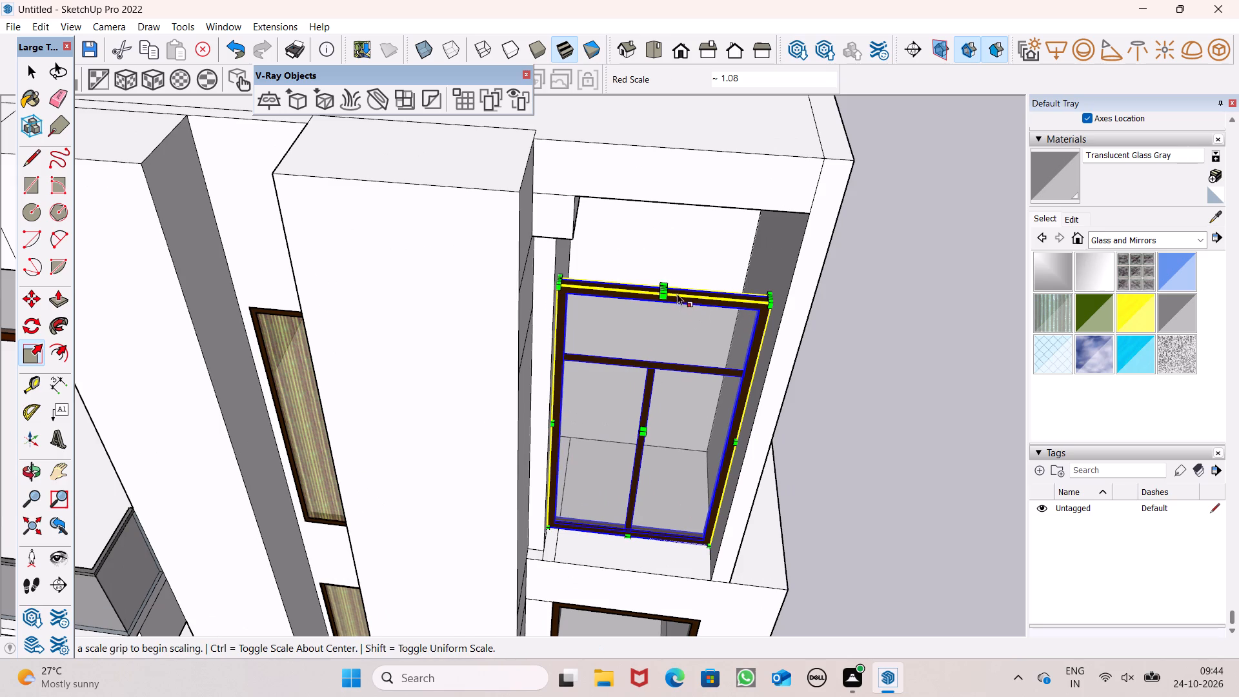
drag(664, 286, 667, 236)
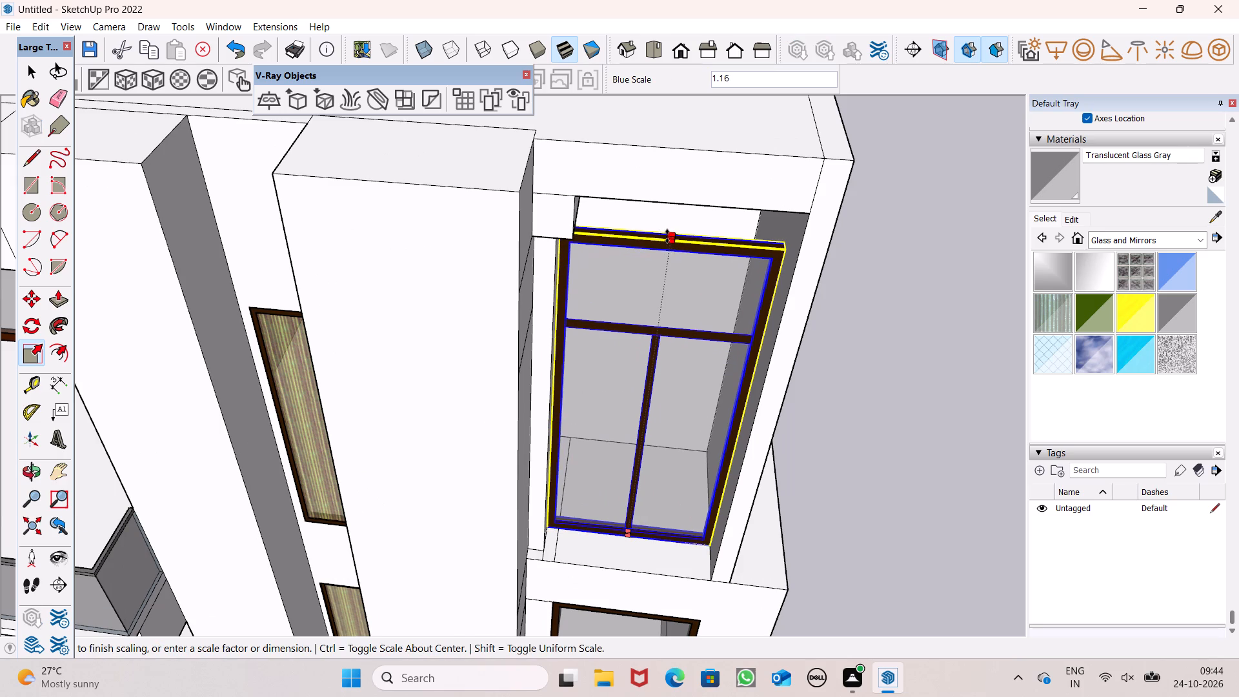
drag(667, 236, 667, 194)
scroll(647, 274, down, 4)
middle_drag(625, 290, 617, 179)
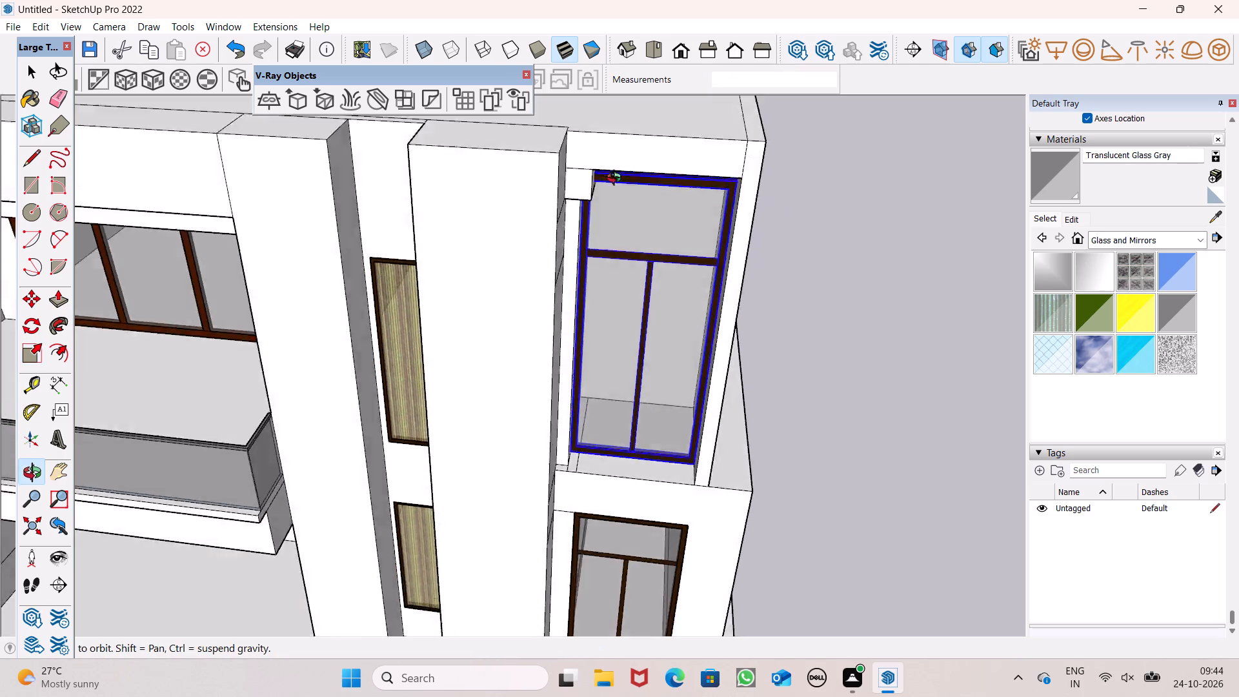
middle_drag(617, 179, 590, 59)
scroll(544, 323, down, 5)
middle_drag(539, 310, 478, 332)
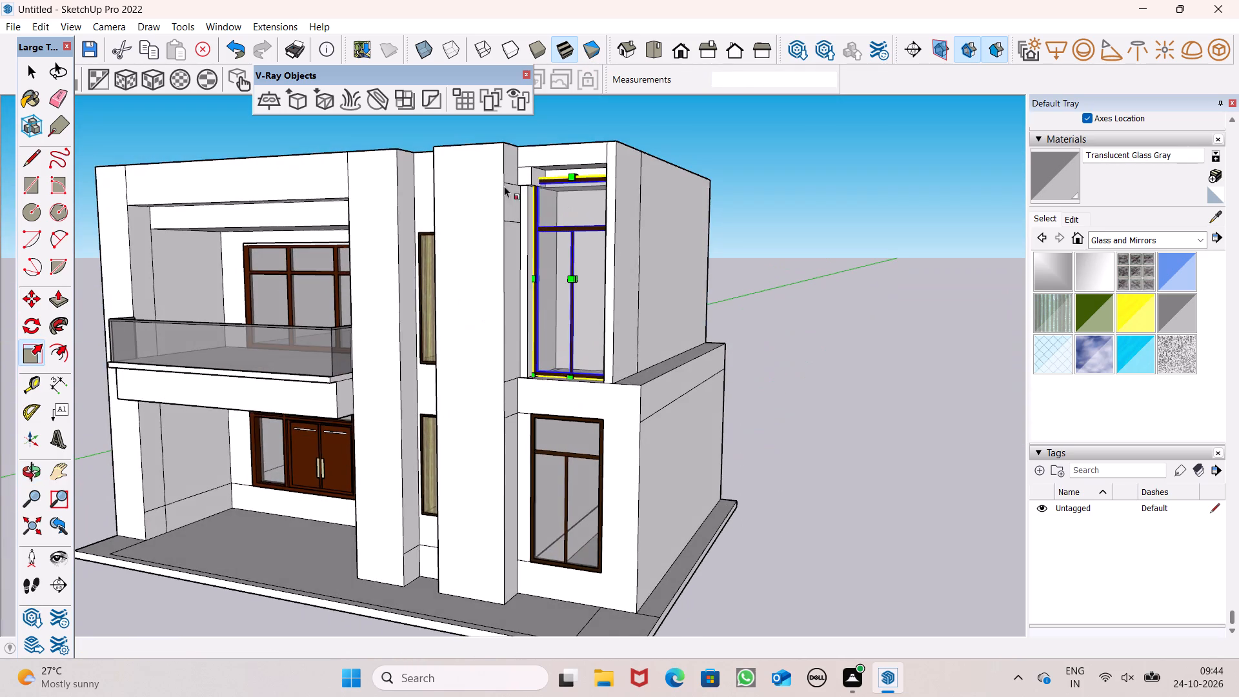
Stretch the upper-floor window's top edge further up to meet the underside of the roof beam, and deselect it.
scroll(543, 137, up, 7)
scroll(525, 229, up, 4)
middle_drag(550, 268, 579, 383)
scroll(629, 314, up, 2)
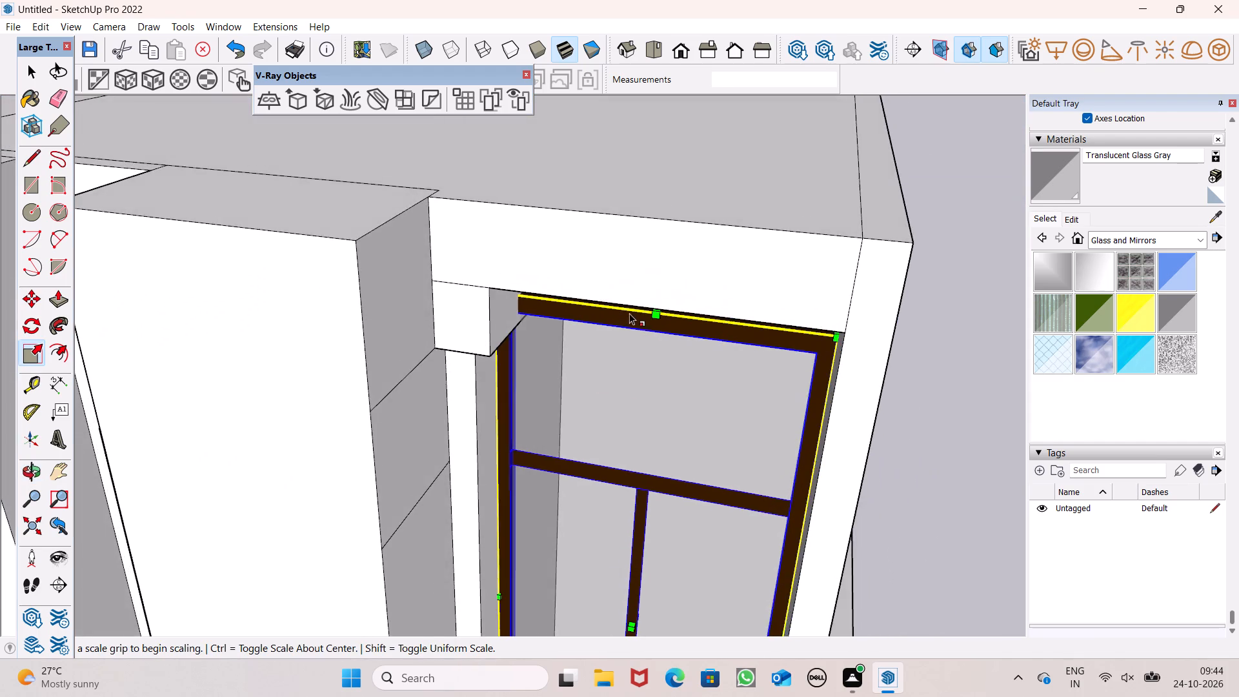
scroll(629, 313, up, 5)
middle_drag(691, 311, 694, 272)
scroll(696, 268, up, 4)
drag(688, 298, 709, 225)
scroll(645, 237, down, 7)
scroll(605, 171, down, 5)
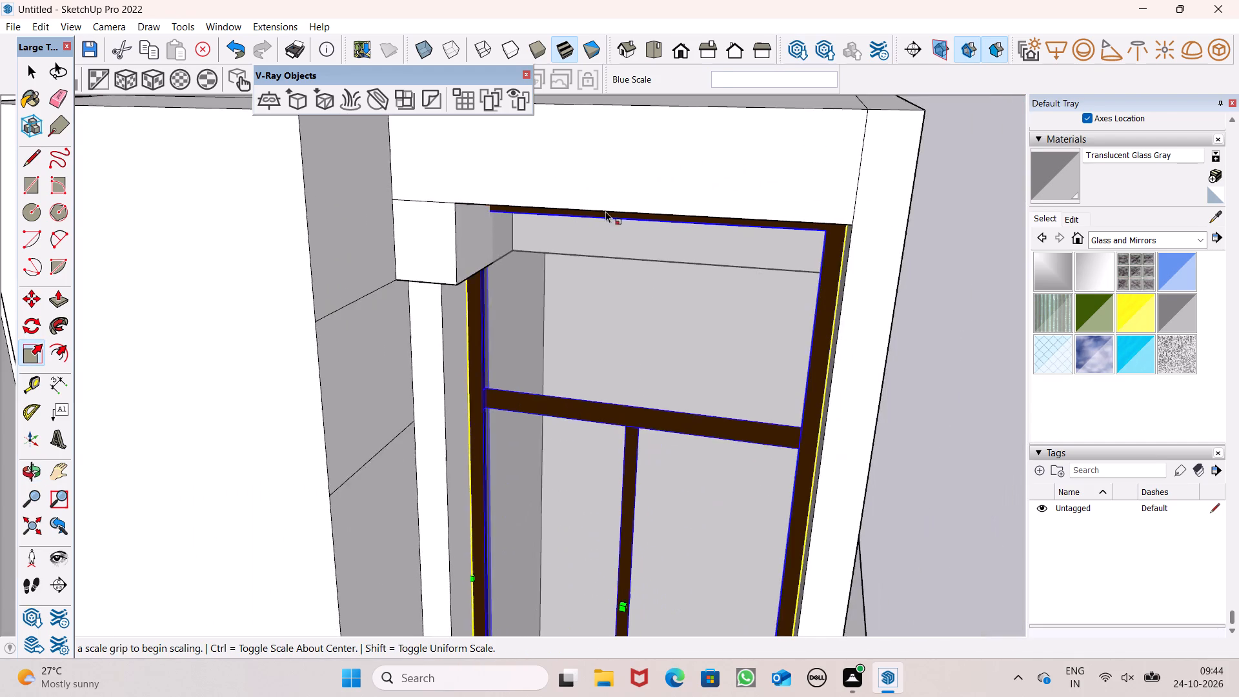
scroll(605, 211, down, 8)
middle_drag(603, 229, 607, 150)
key(space)
click(905, 266)
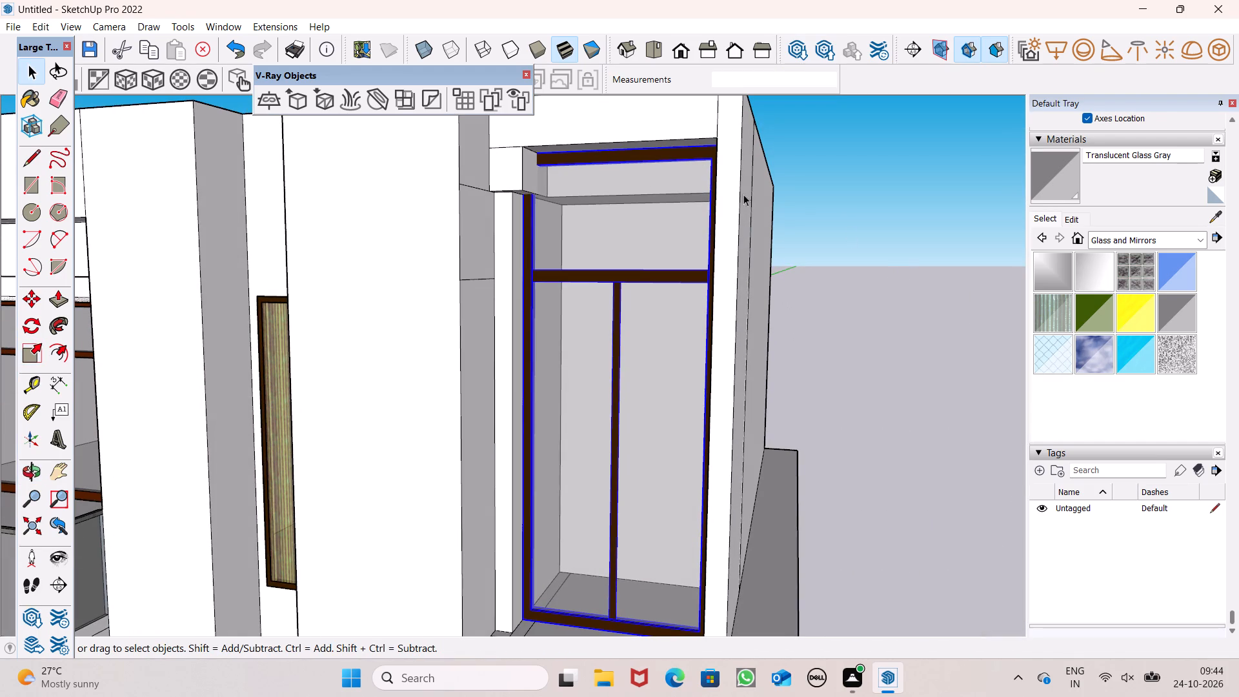
Push the side face of the small block under the roof beam back 6 1/4", and pull it out 7/16" to align with the jamb below.
click(63, 304)
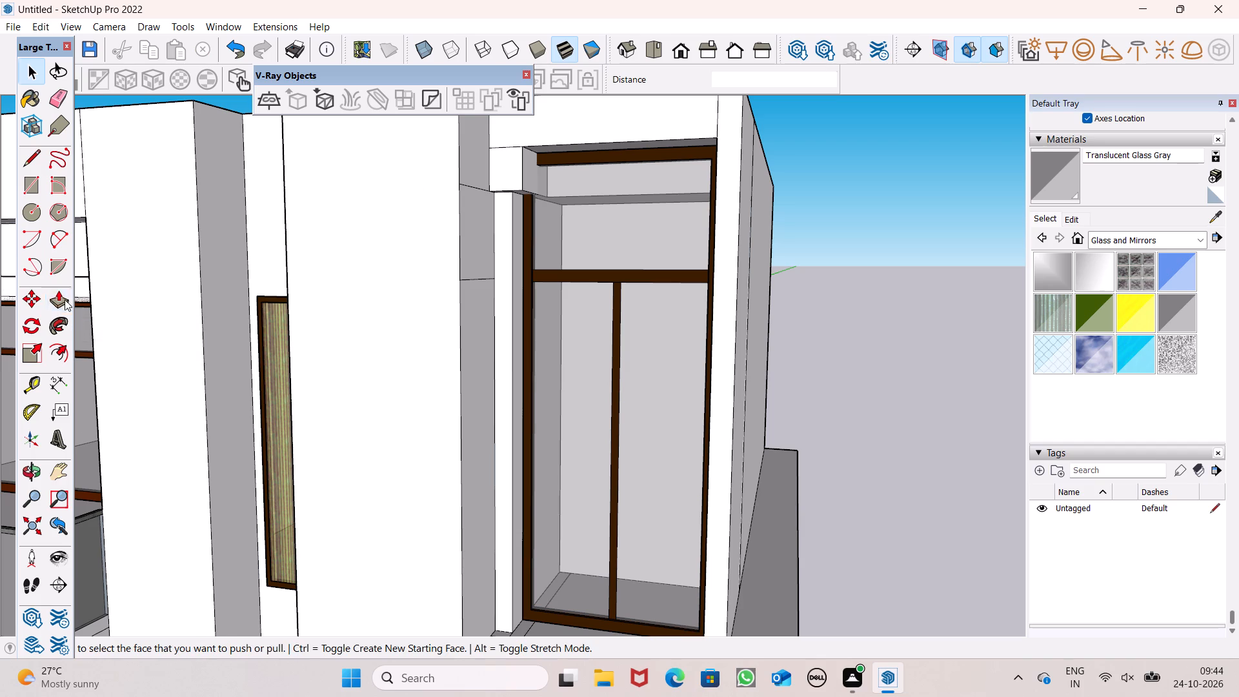
drag(529, 179, 552, 184)
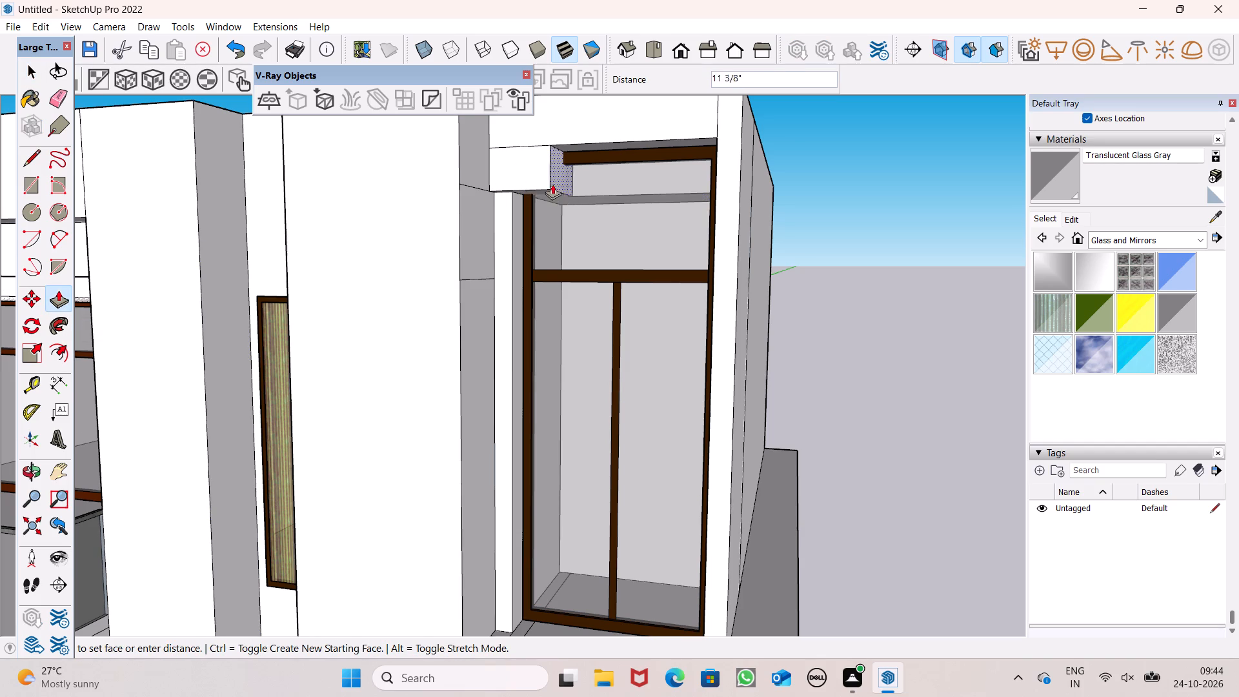
drag(552, 184, 489, 170)
middle_drag(552, 244, 552, 365)
scroll(512, 299, up, 5)
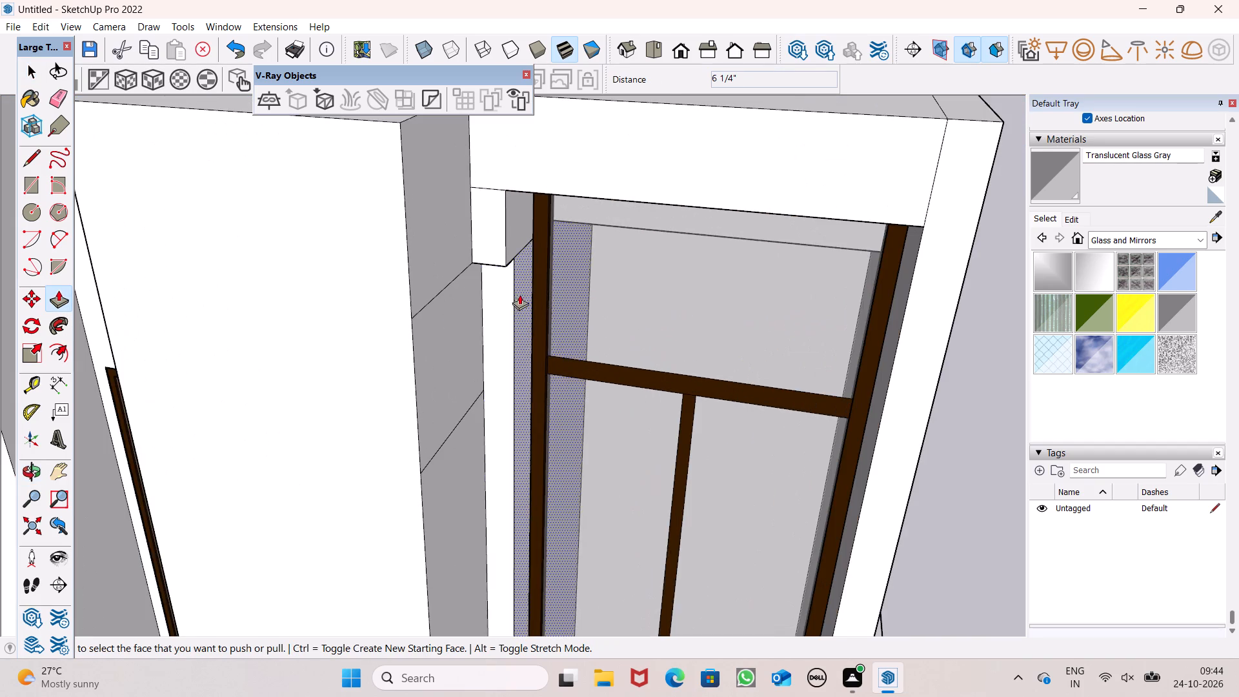
middle_drag(527, 287, 536, 163)
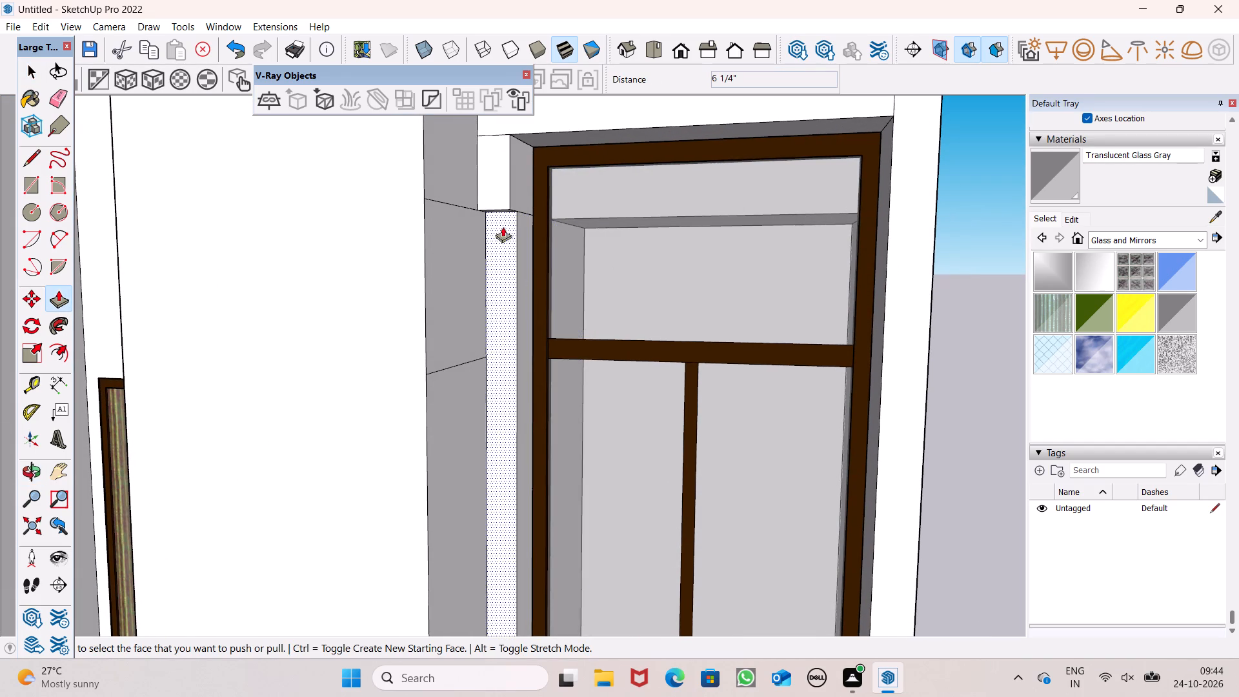
drag(525, 198, 527, 220)
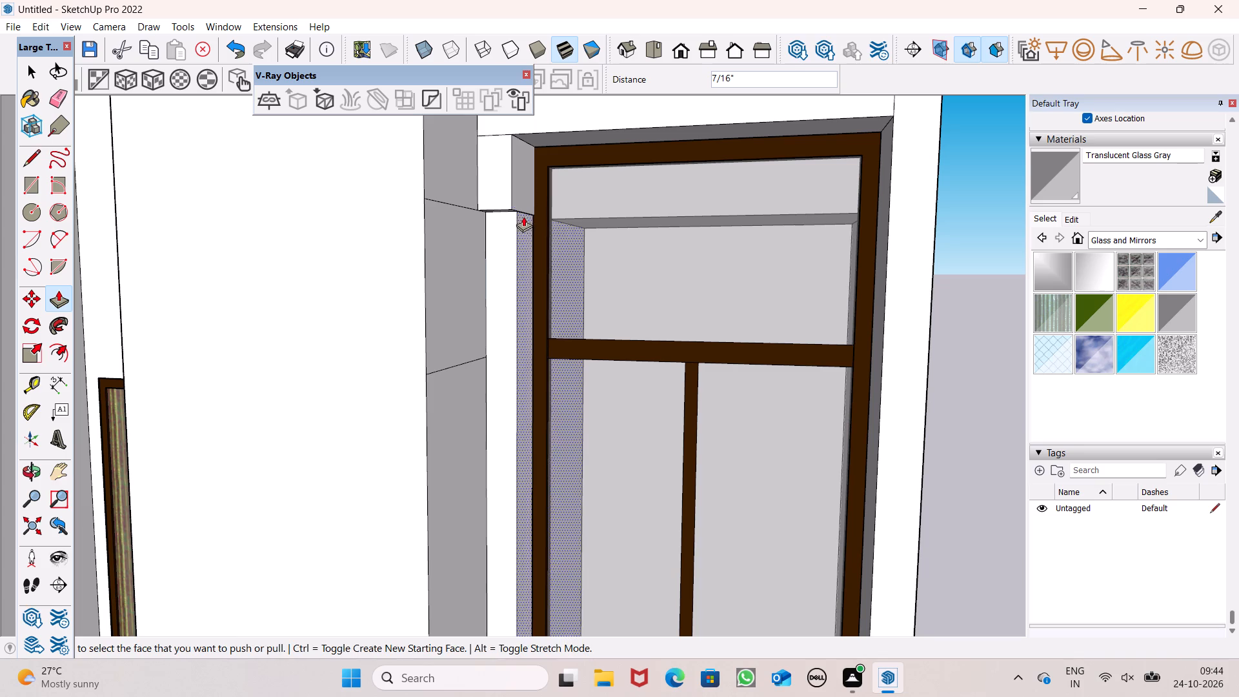
Push the front face of the small block under the roof beam back 6", level with the jamb below.
key(space)
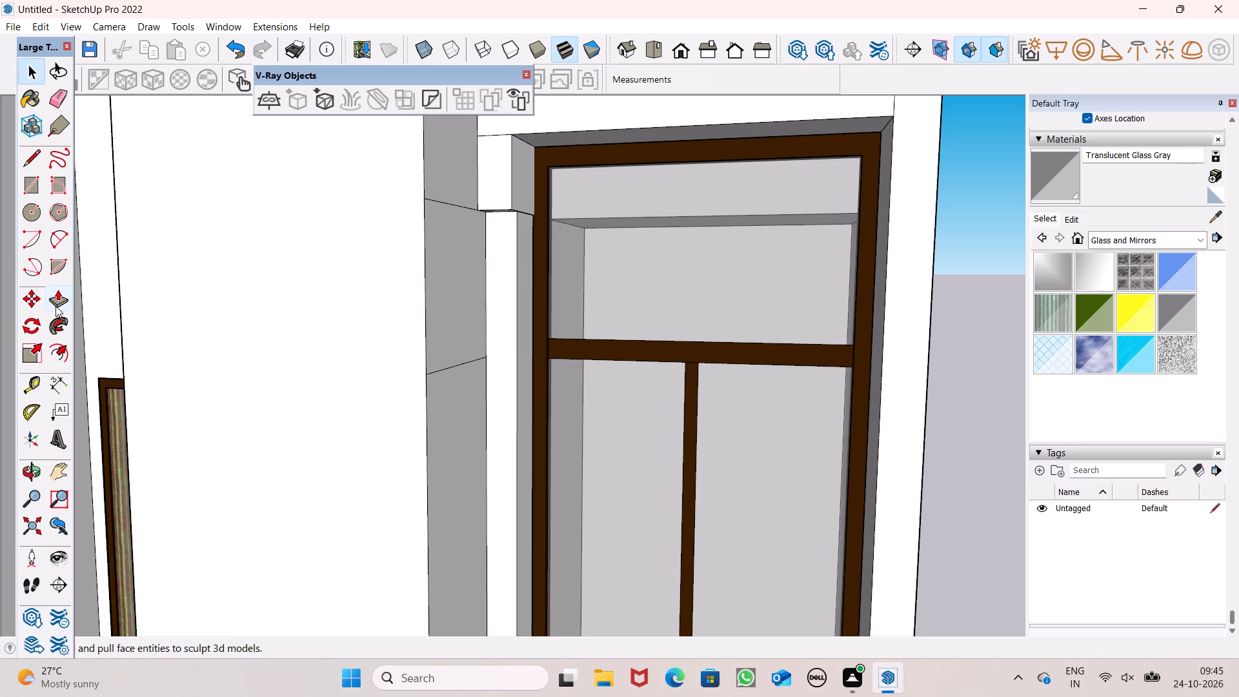
click(55, 306)
drag(494, 198, 507, 228)
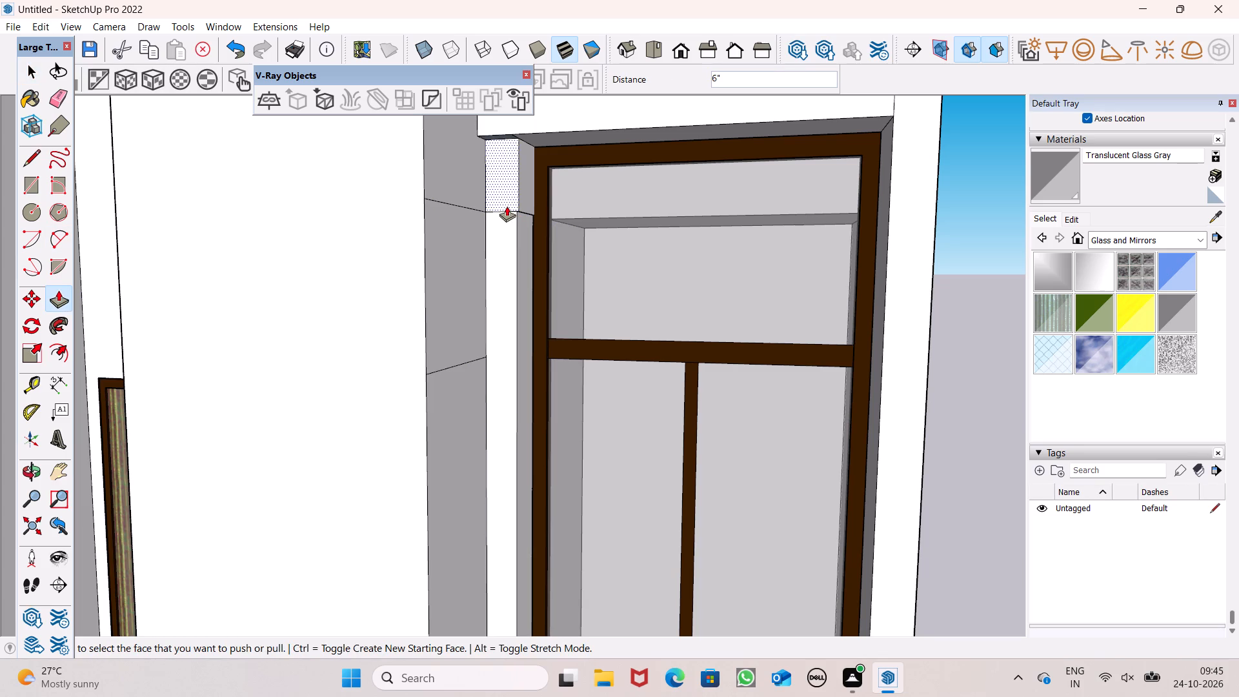
scroll(507, 206, down, 7)
key(space)
Paint the recessed wall strip between the two tall front pillars with dark red Color A08.
scroll(499, 185, down, 12)
middle_drag(513, 239, 634, 285)
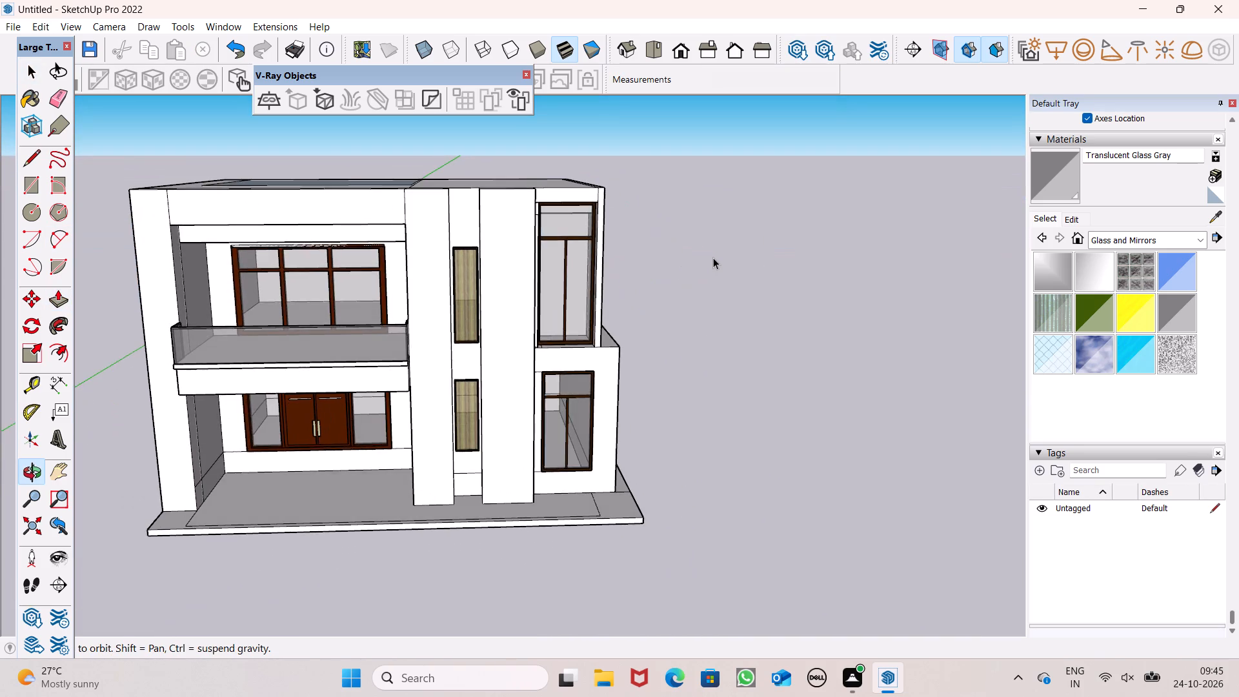
scroll(714, 257, down, 9)
scroll(709, 264, up, 1)
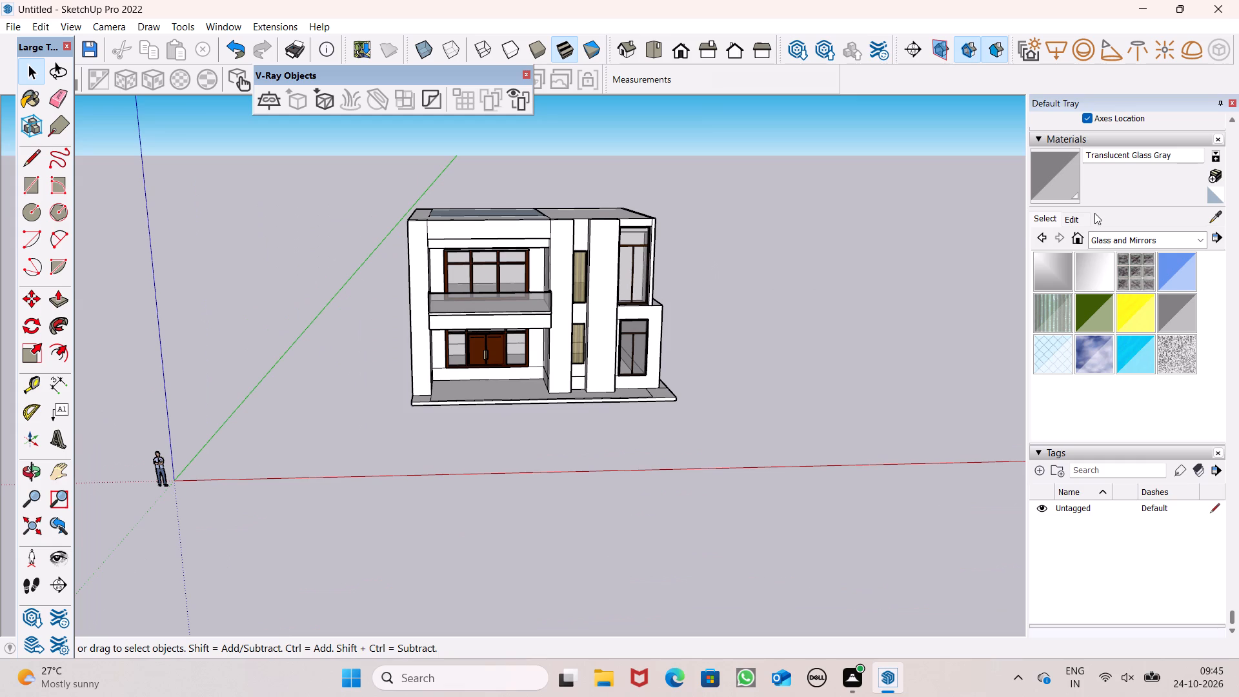
click(1040, 221)
click(1120, 238)
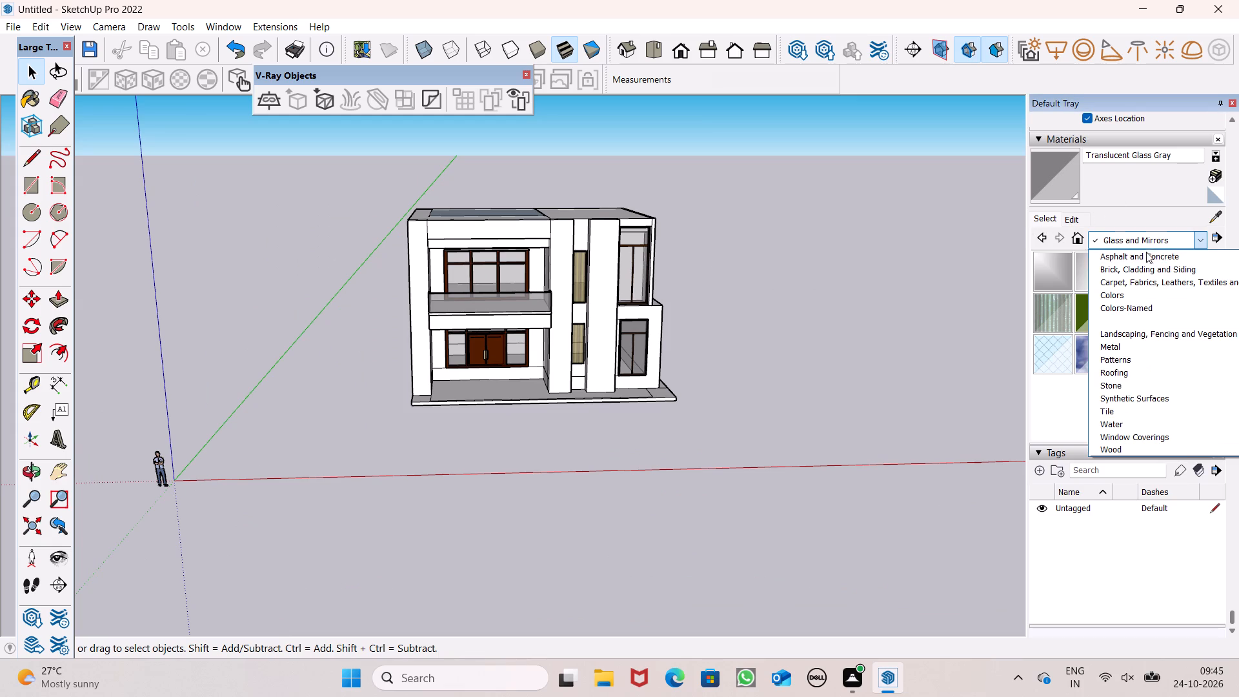
click(1126, 296)
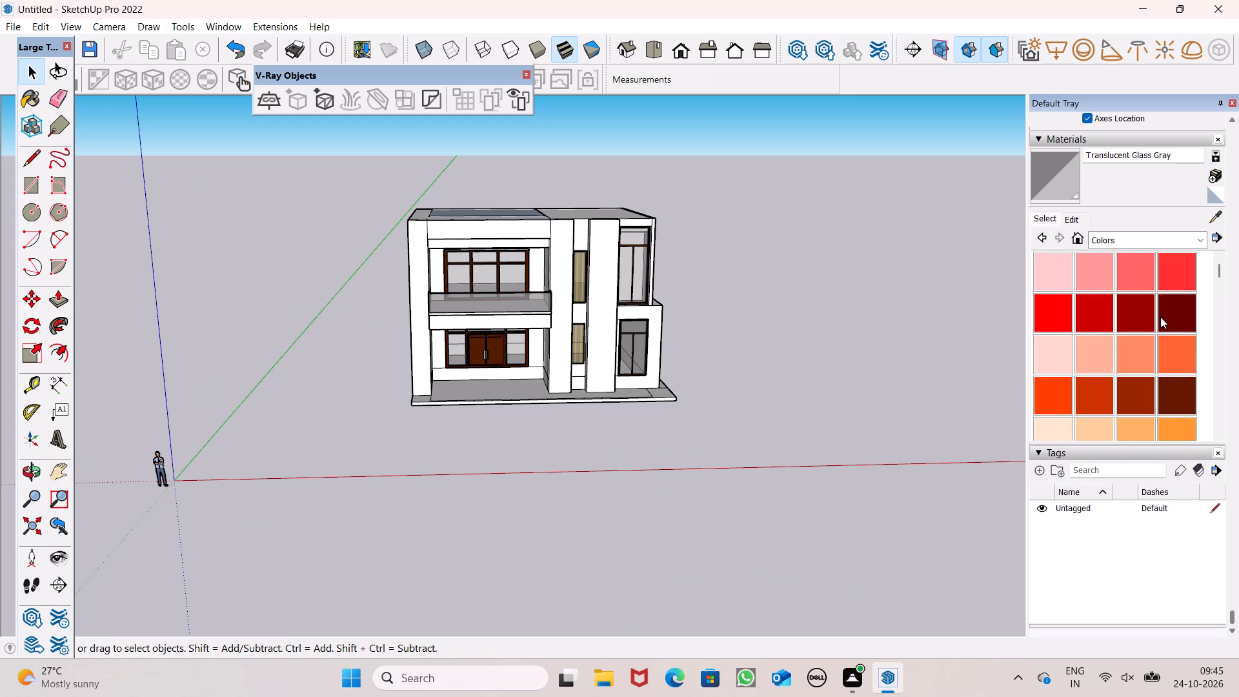
click(1160, 313)
scroll(529, 297, up, 5)
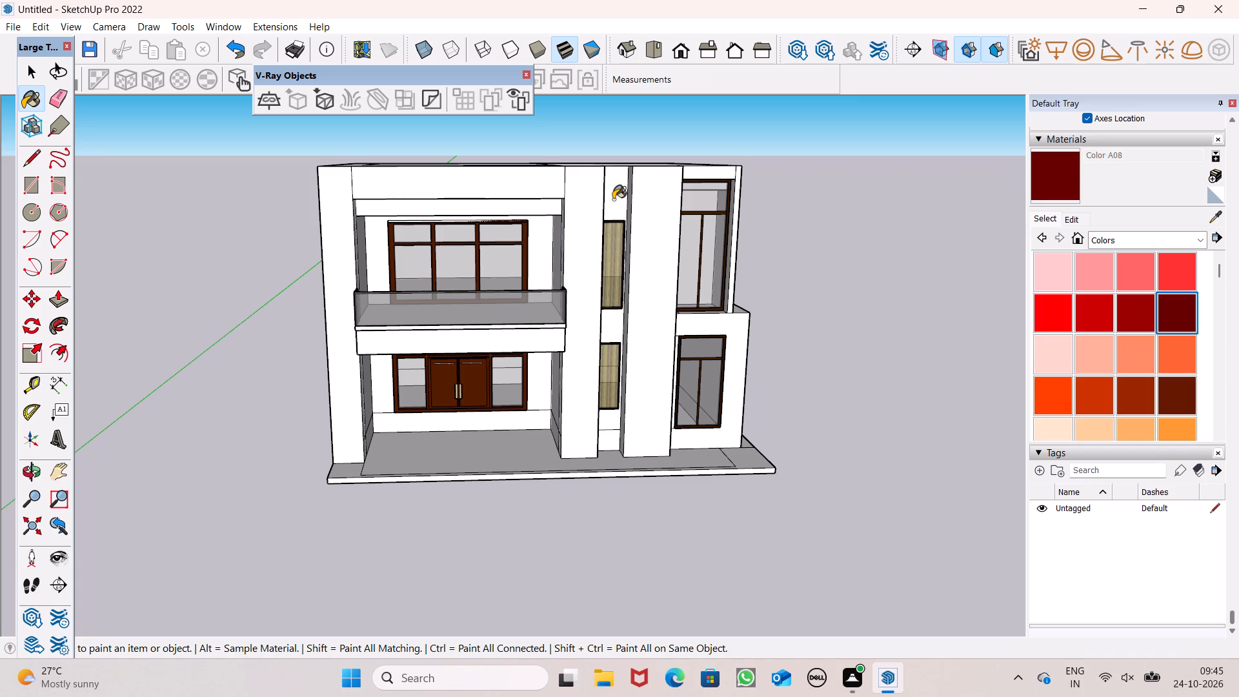
click(613, 199)
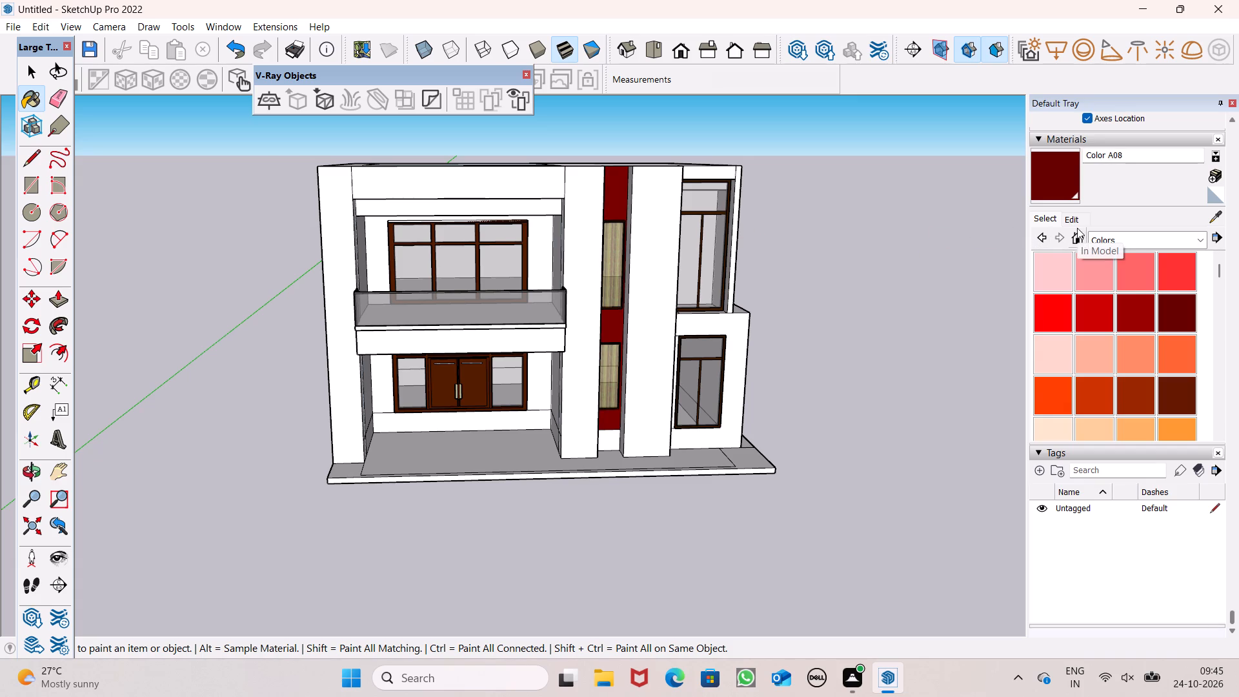
Darken the Color A08 material by lowering its red value to 37.
click(1062, 215)
drag(1087, 274, 1085, 275)
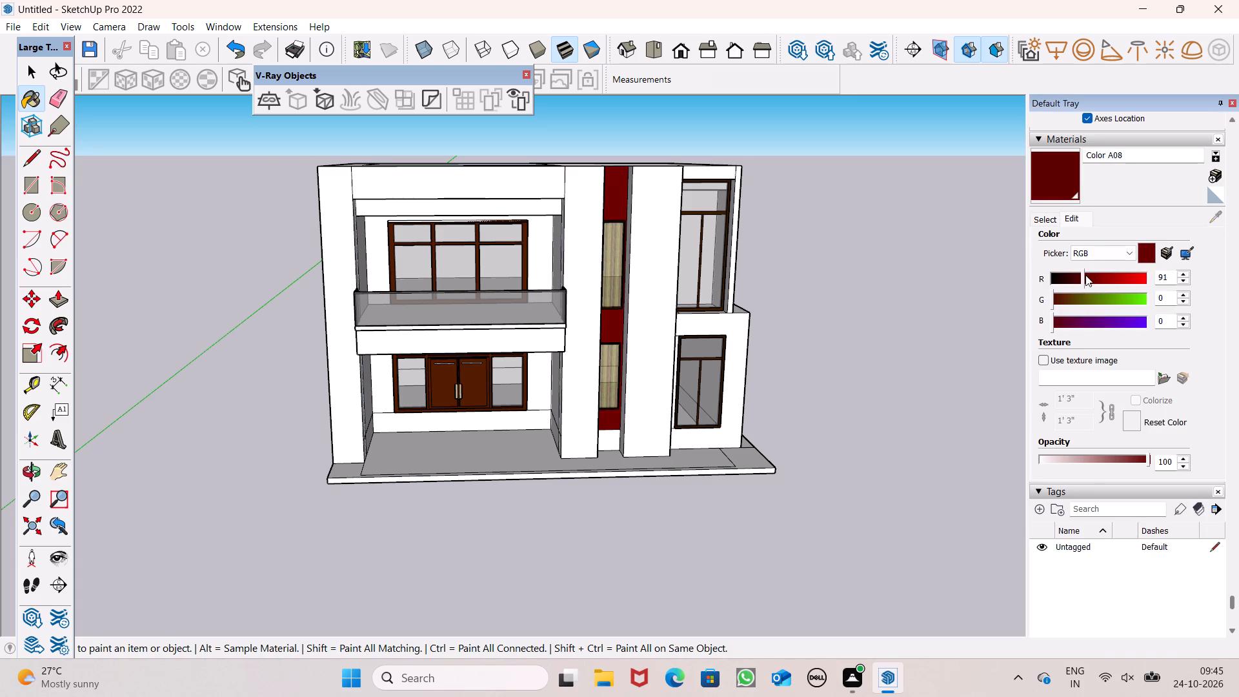
drag(1085, 275, 1075, 279)
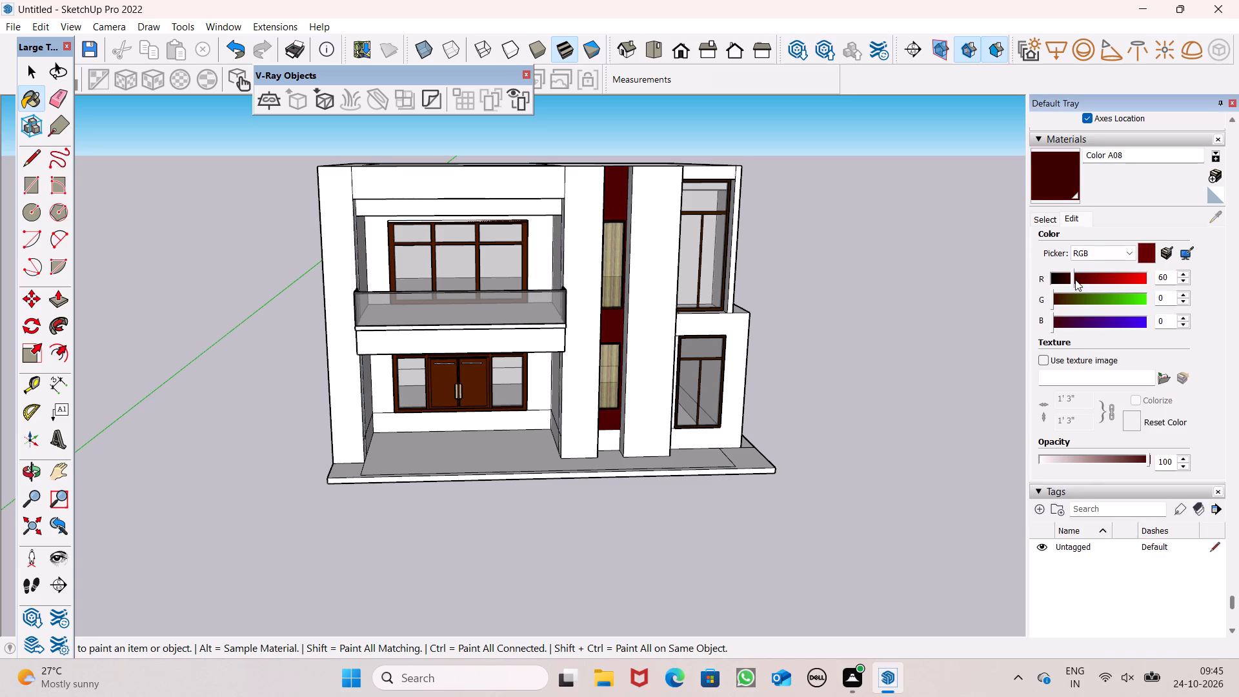
drag(1075, 279, 1073, 285)
drag(1073, 285, 1067, 288)
drag(1065, 188, 1057, 192)
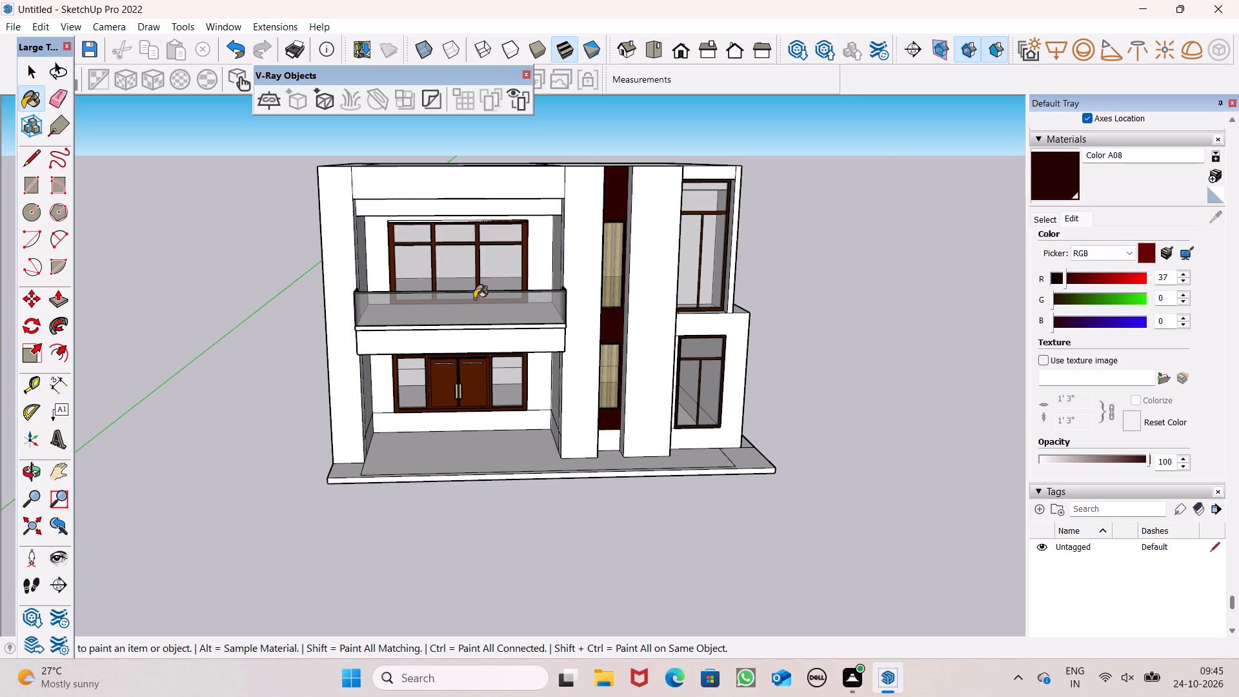
Paint the beam face above the upper balcony window with the darkened Color A08.
scroll(490, 250, up, 6)
click(525, 180)
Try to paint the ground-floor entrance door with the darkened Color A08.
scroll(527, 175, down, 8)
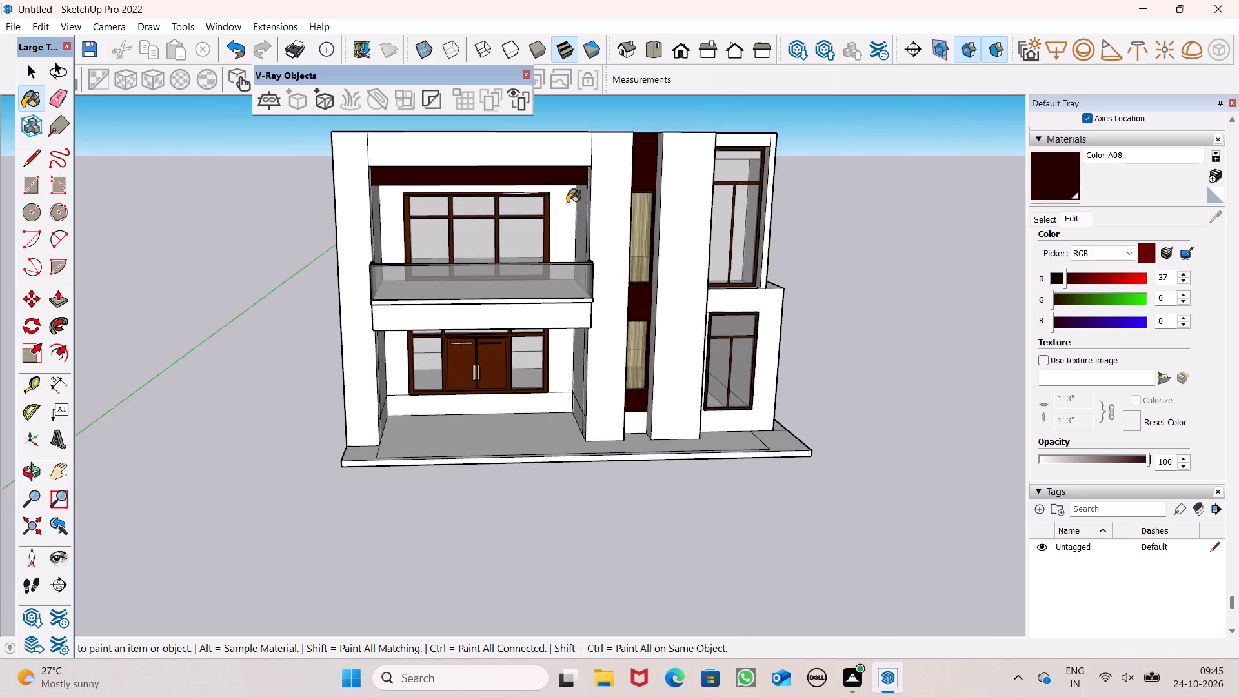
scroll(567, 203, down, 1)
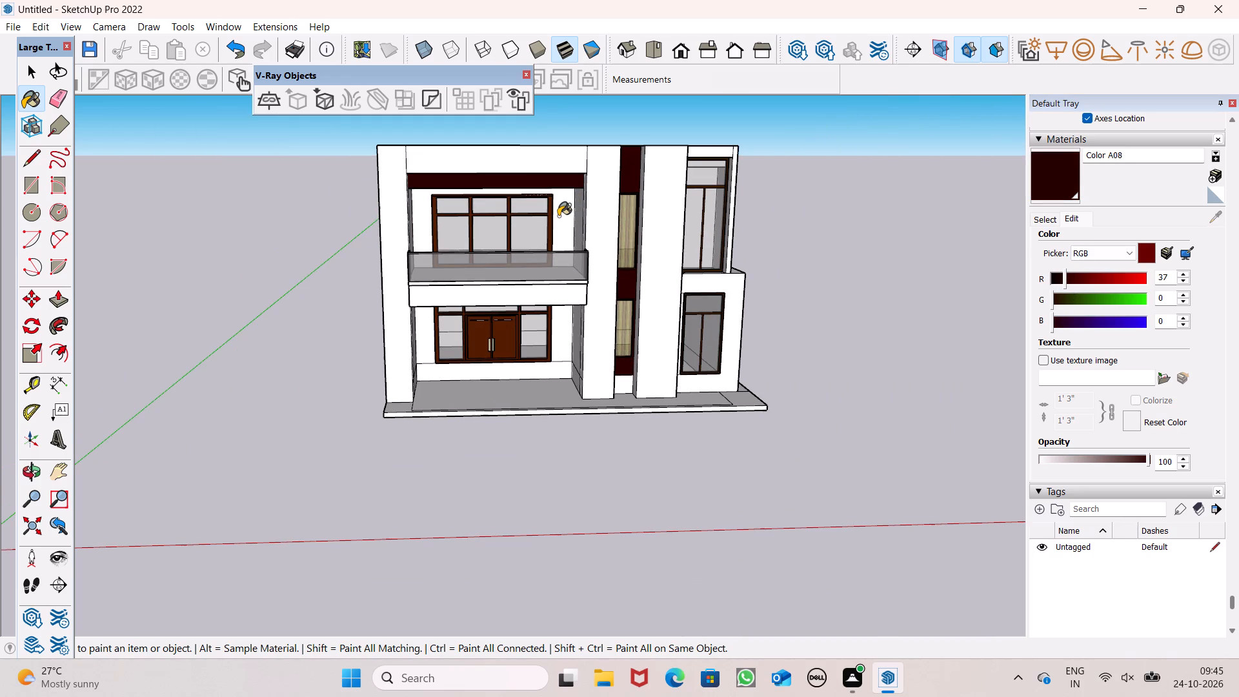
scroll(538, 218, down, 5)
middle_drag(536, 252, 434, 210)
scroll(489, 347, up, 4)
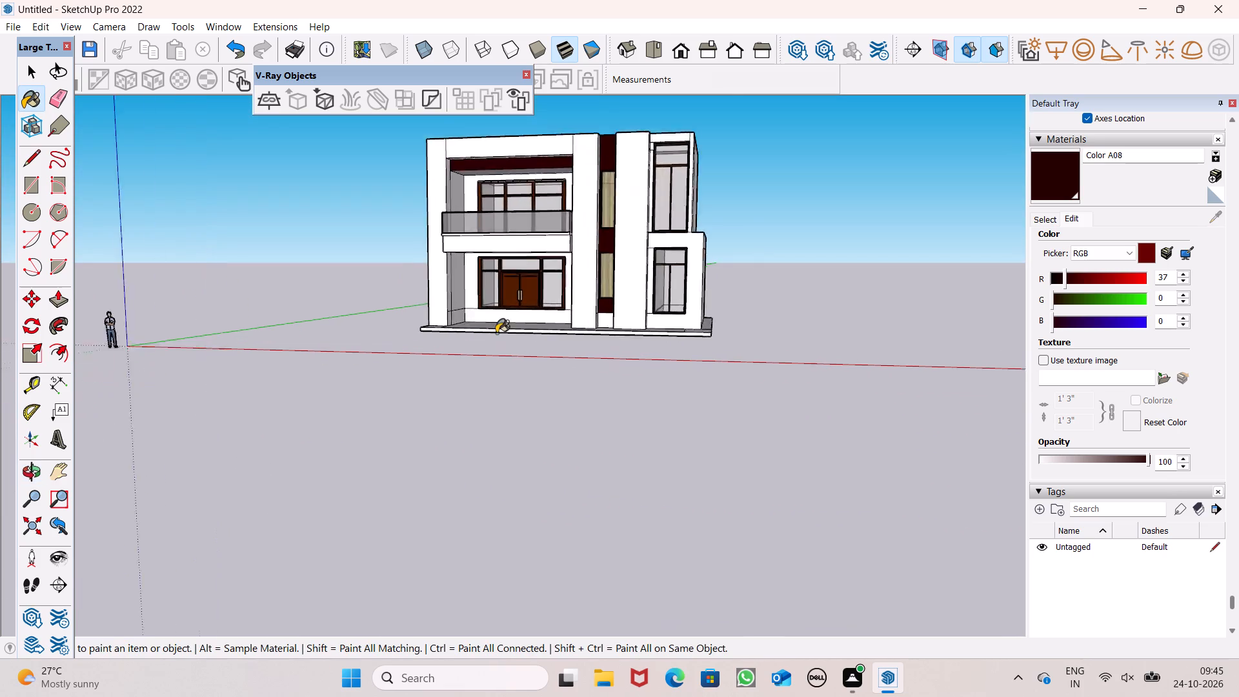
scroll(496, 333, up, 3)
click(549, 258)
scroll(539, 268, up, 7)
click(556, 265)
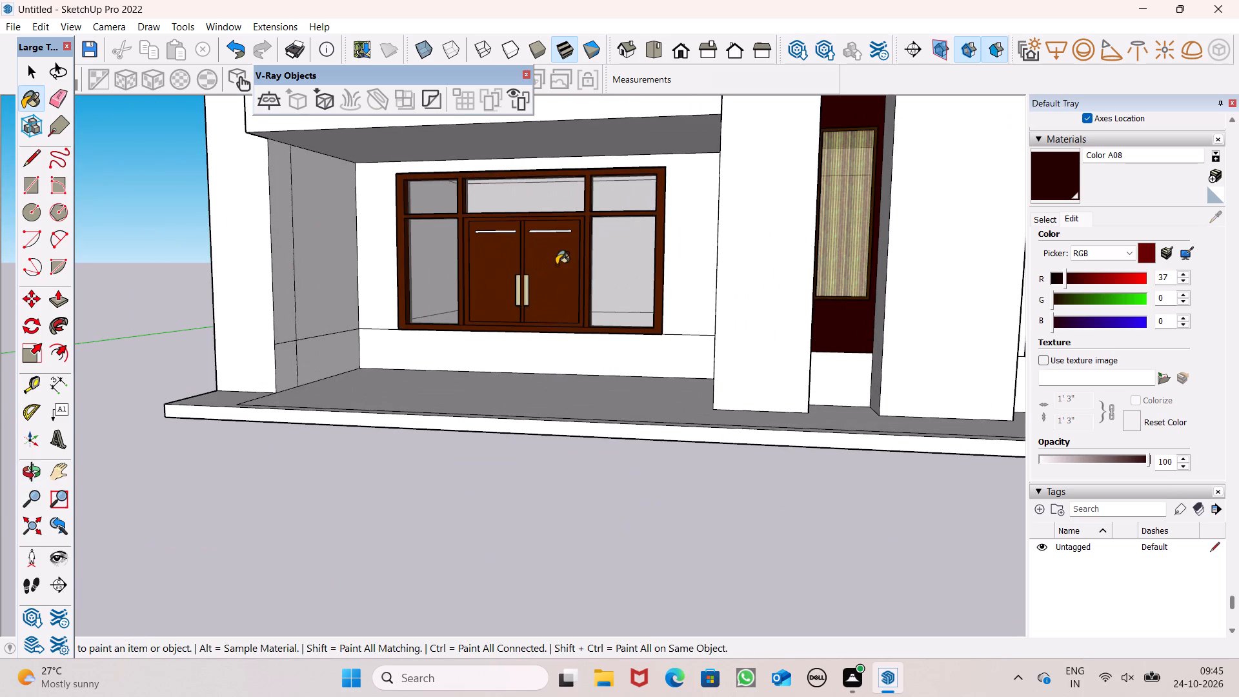
Examine the repainted front facade of the house from several distances and angles.
scroll(556, 265, up, 8)
scroll(556, 262, down, 11)
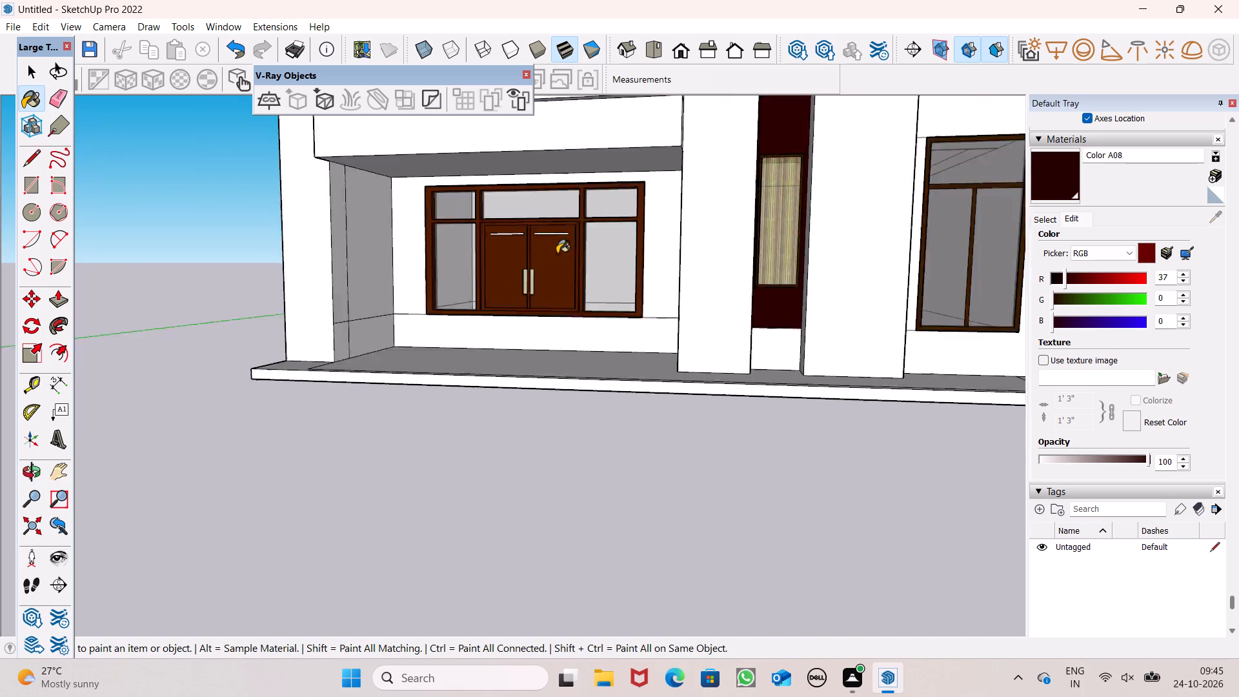
scroll(557, 254, down, 15)
middle_drag(563, 267, 665, 371)
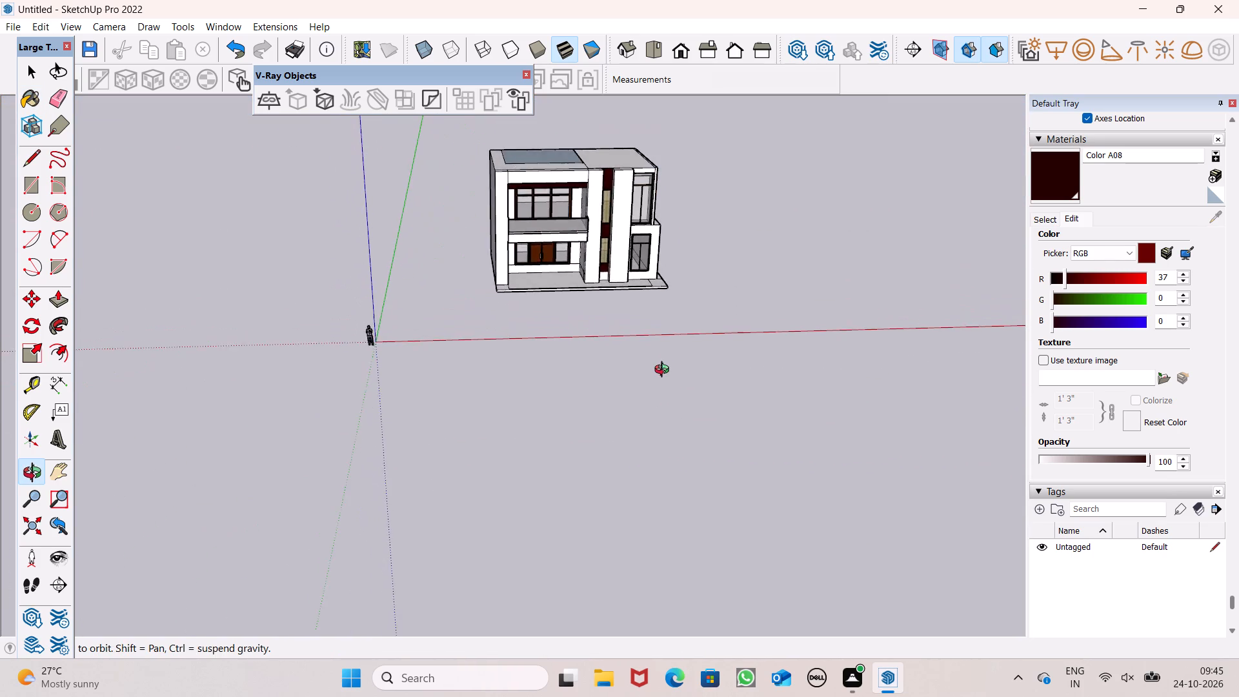
middle_drag(665, 371, 602, 319)
scroll(662, 371, up, 1)
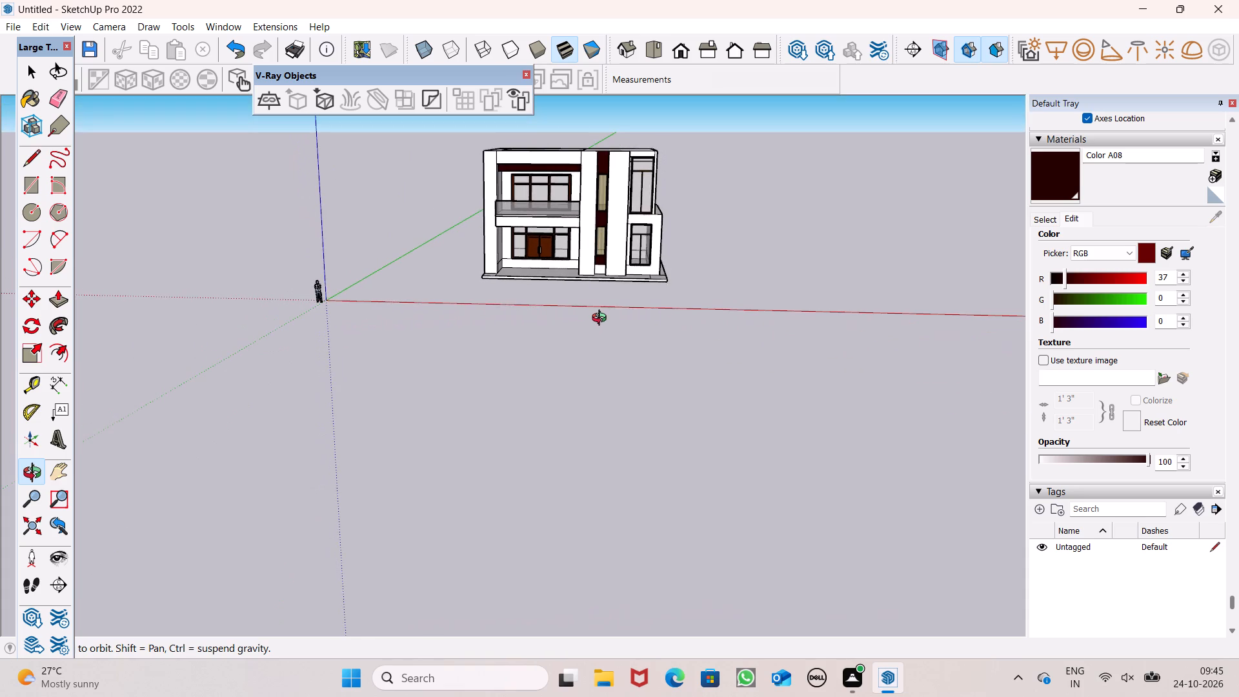
middle_drag(602, 319, 608, 333)
middle_click(611, 341)
middle_click(612, 342)
middle_click(612, 342)
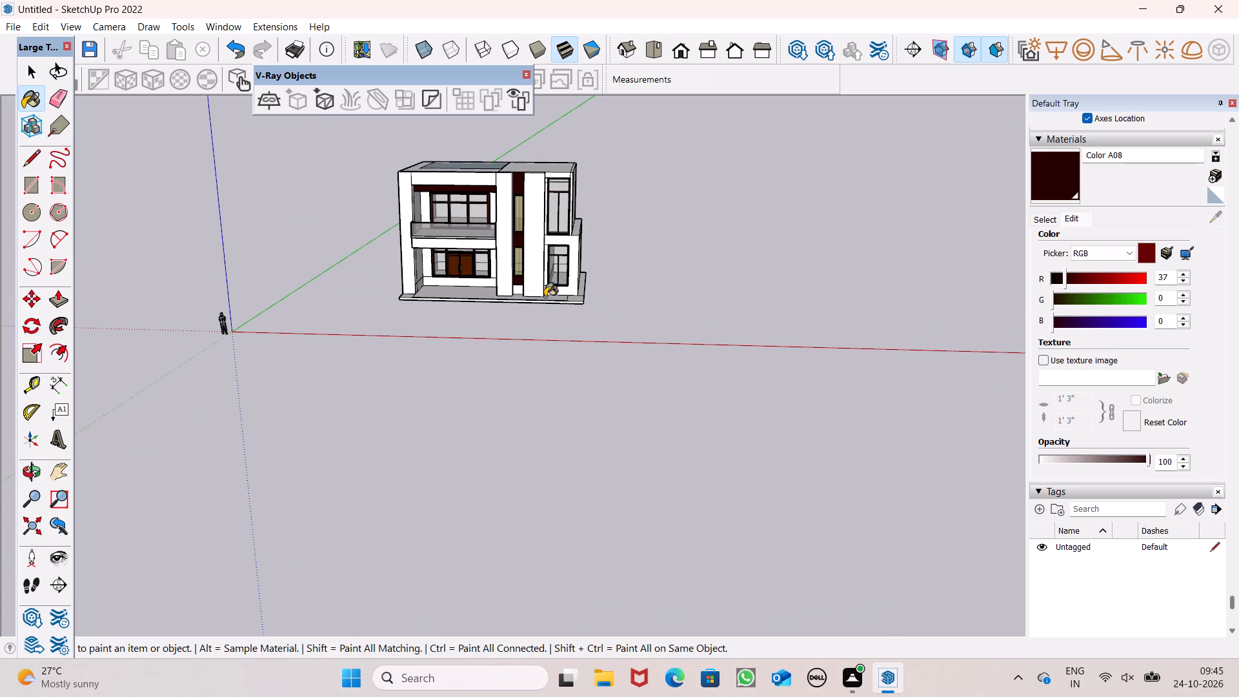
scroll(545, 297, down, 1)
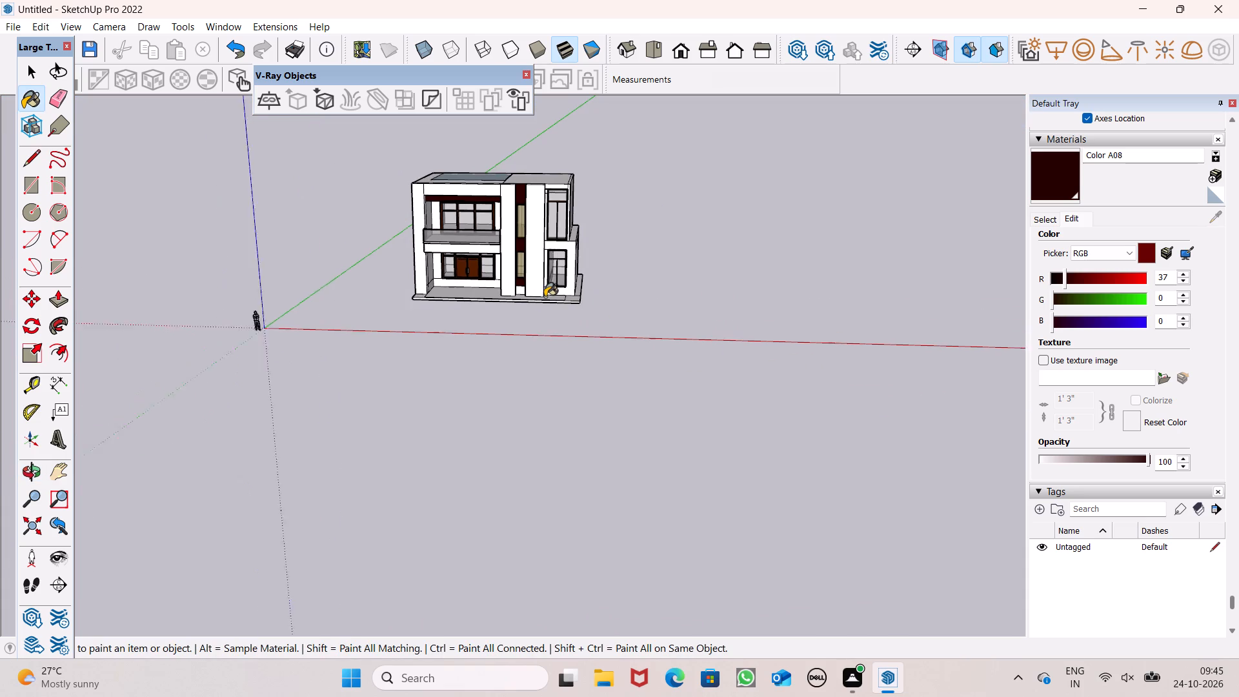
scroll(545, 297, down, 2)
scroll(444, 295, down, 3)
Paint the blue-gray rectangular panel on the roof top with white Color M00.
middle_drag(455, 304, 492, 449)
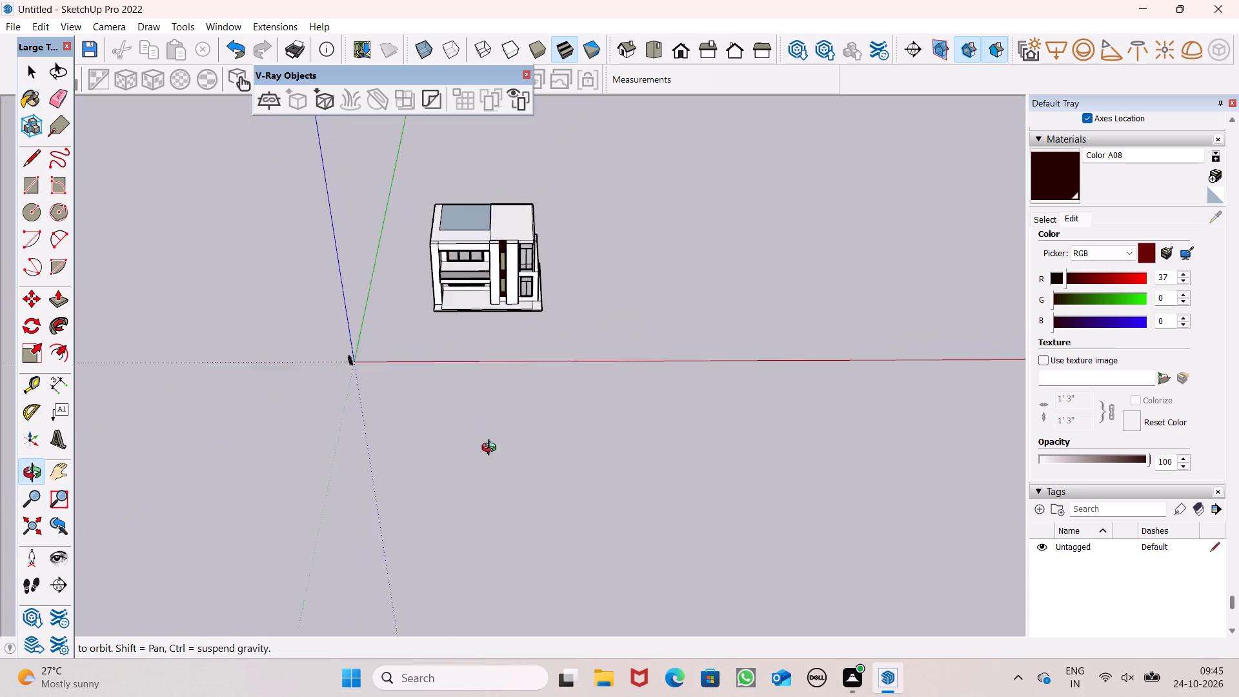
middle_drag(492, 449, 472, 578)
key(space)
scroll(485, 216, up, 7)
scroll(704, 230, down, 3)
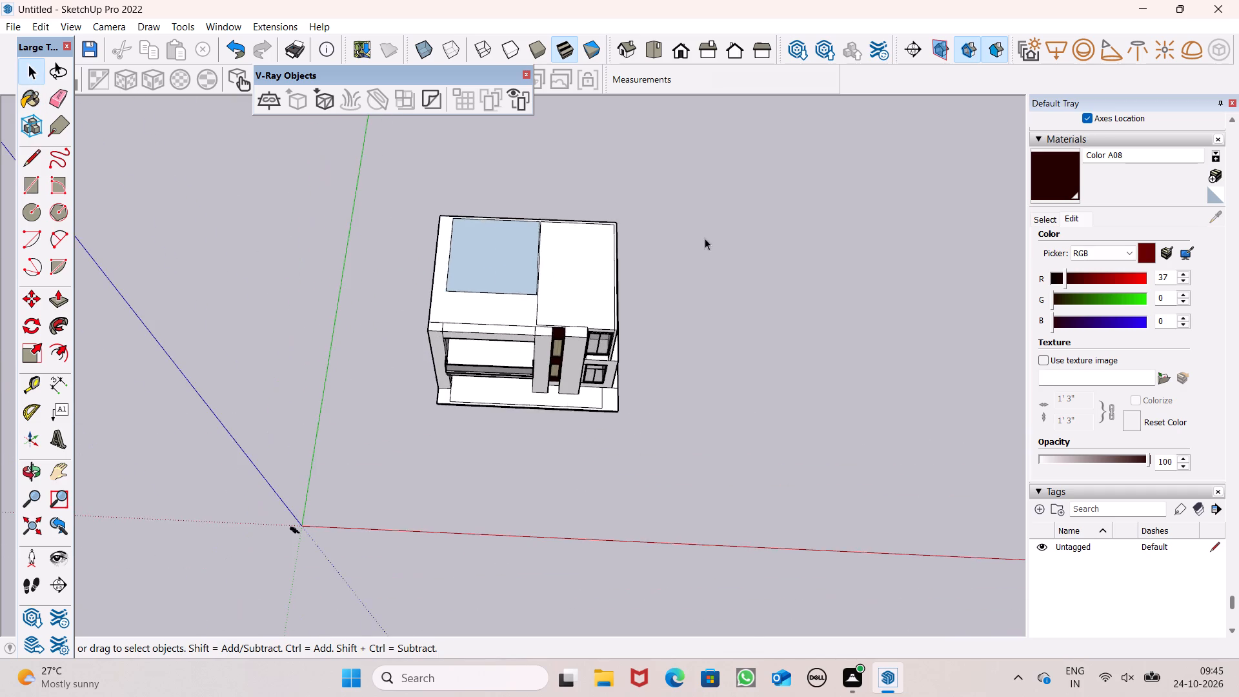
scroll(528, 197, up, 6)
click(1047, 222)
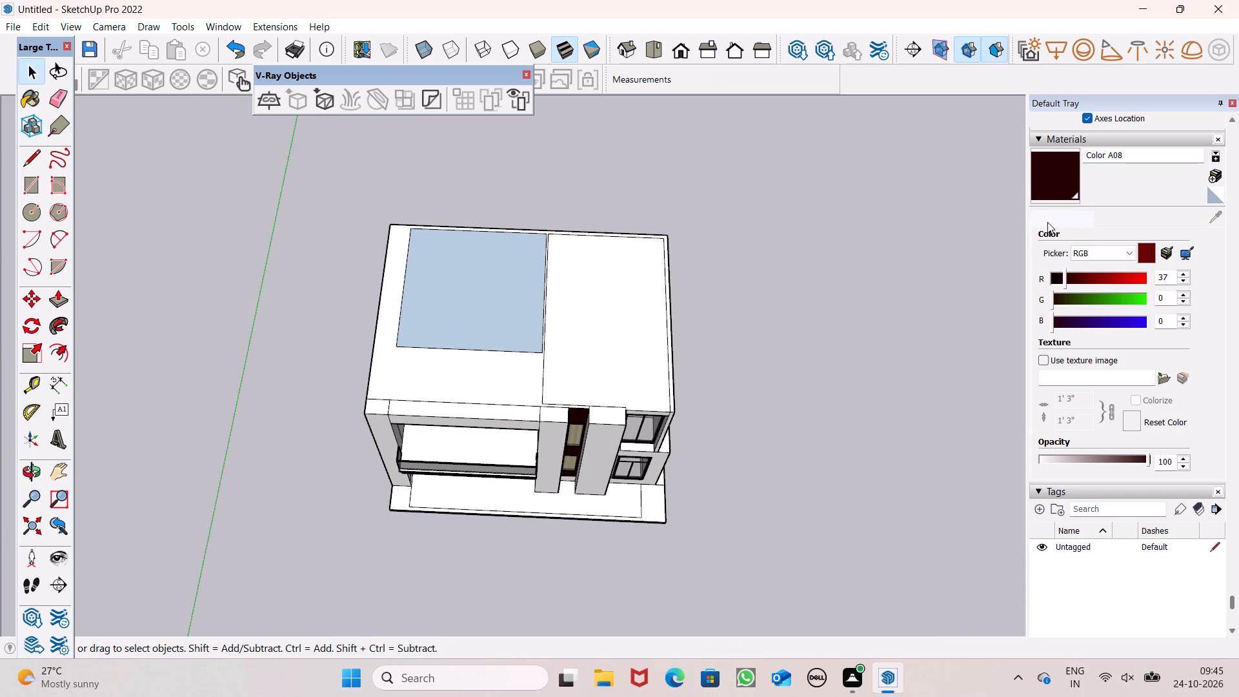
scroll(1072, 331, down, 10)
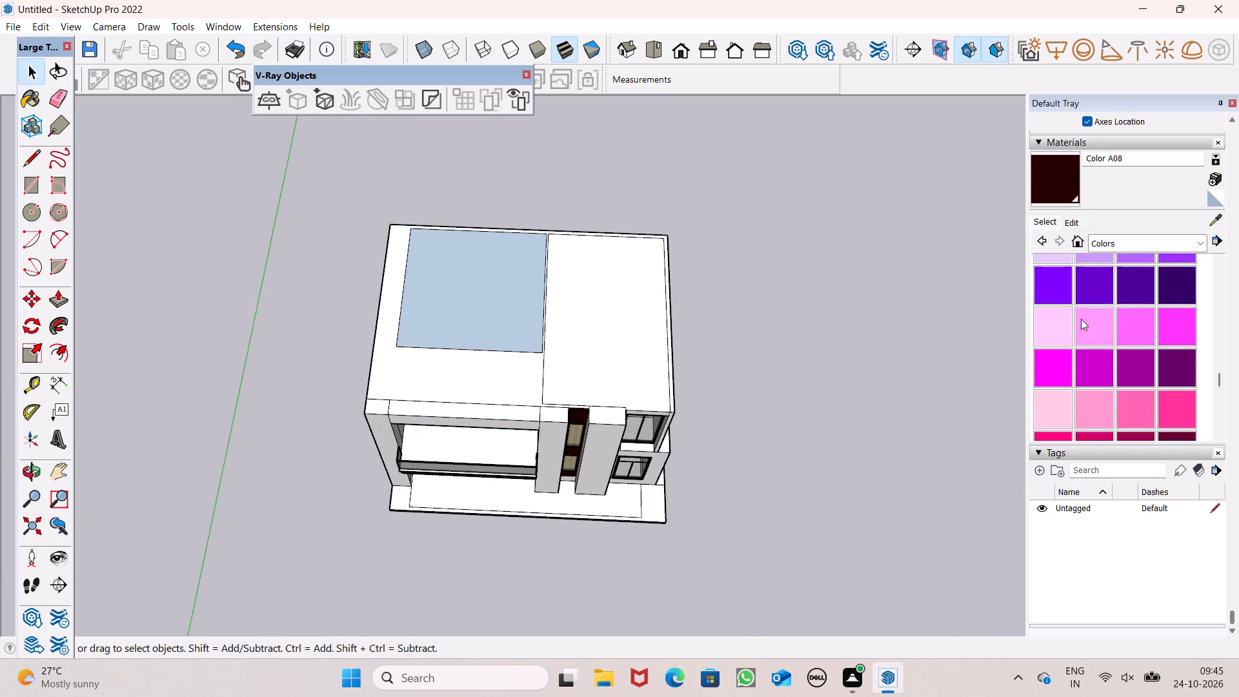
scroll(1081, 319, down, 2)
click(1051, 336)
scroll(573, 337, up, 4)
click(462, 334)
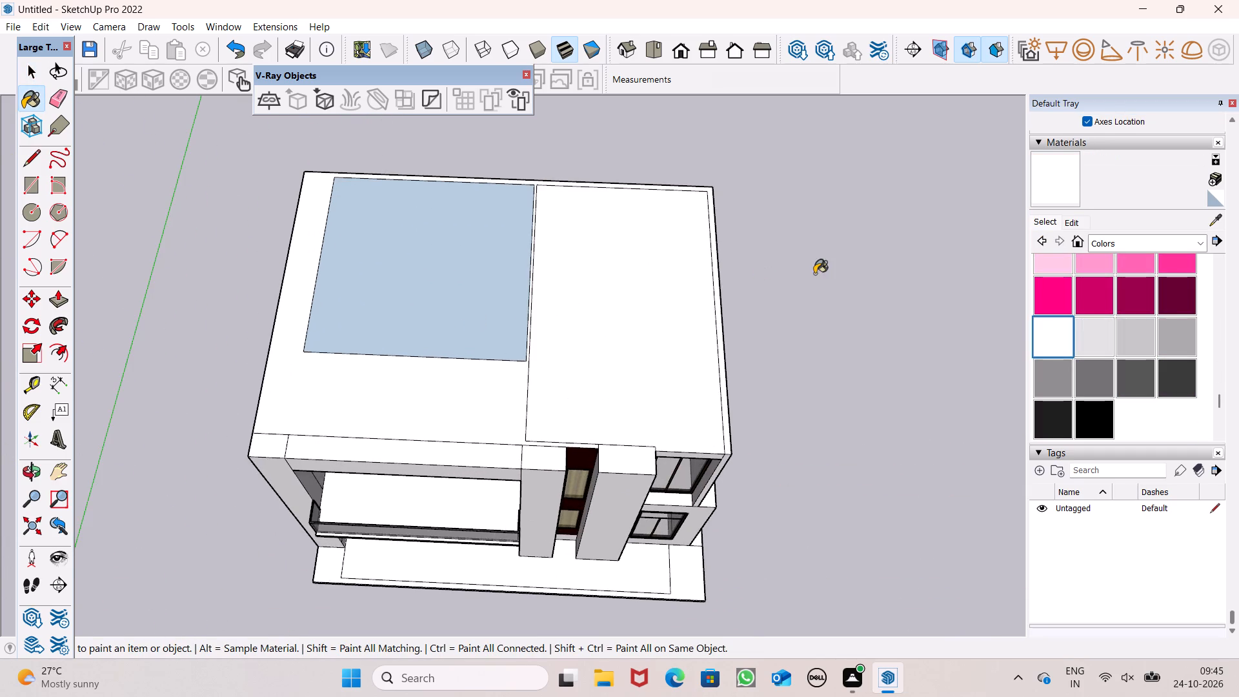
Erase the inner edges along the rear of the roof and the lines dividing its two panels.
scroll(821, 275, down, 5)
middle_drag(672, 328, 673, 404)
scroll(675, 399, up, 1)
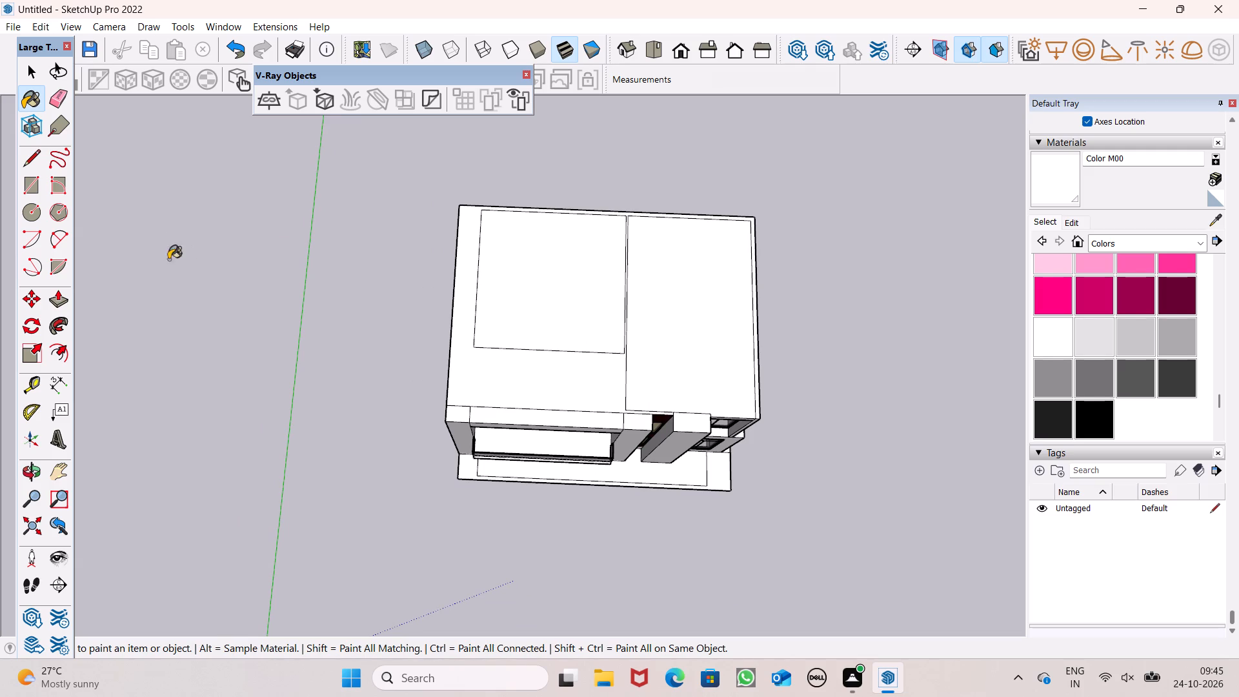
click(56, 103)
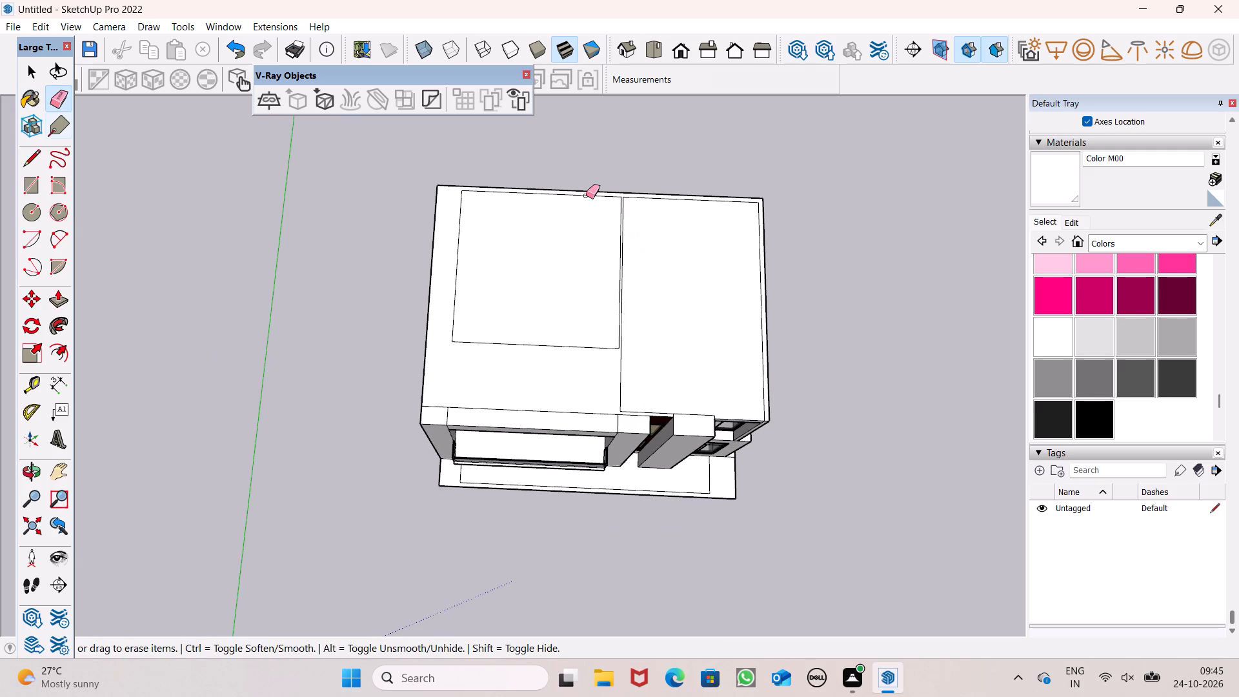
scroll(586, 196, up, 10)
drag(678, 185, 686, 190)
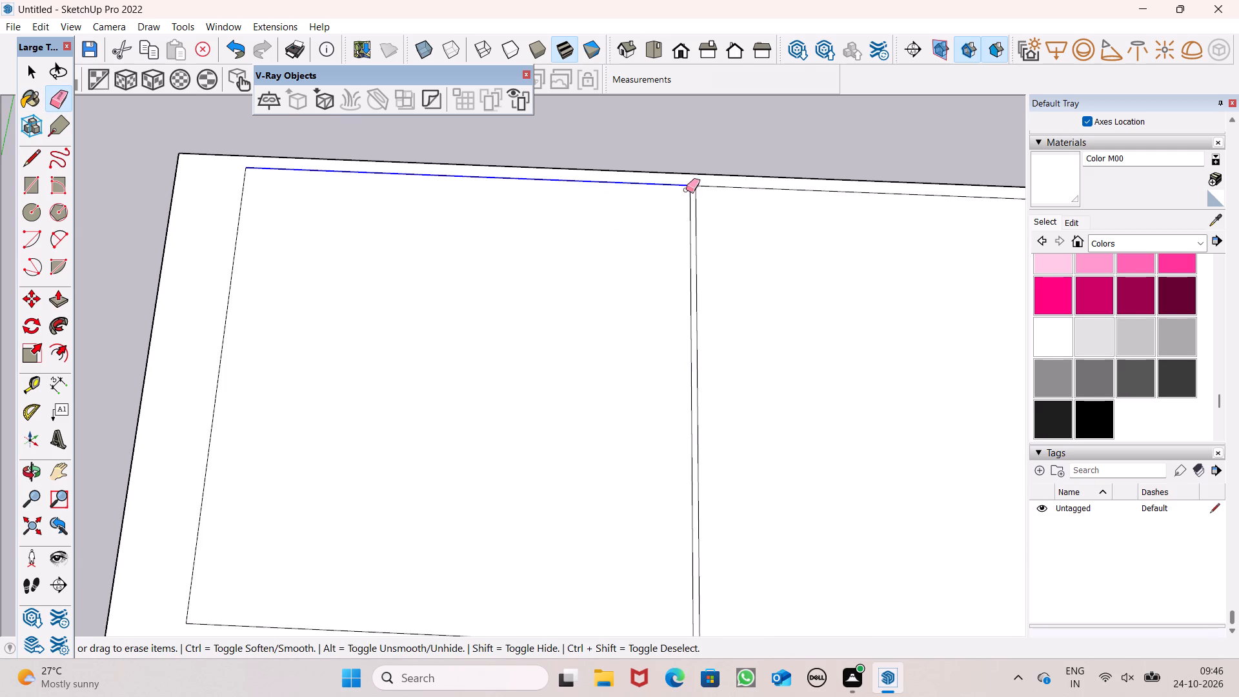
drag(686, 190, 687, 207)
click(707, 187)
Erase the remaining side and front outline of the former roof panel and the leftover dividing segment beside it.
scroll(514, 154, down, 7)
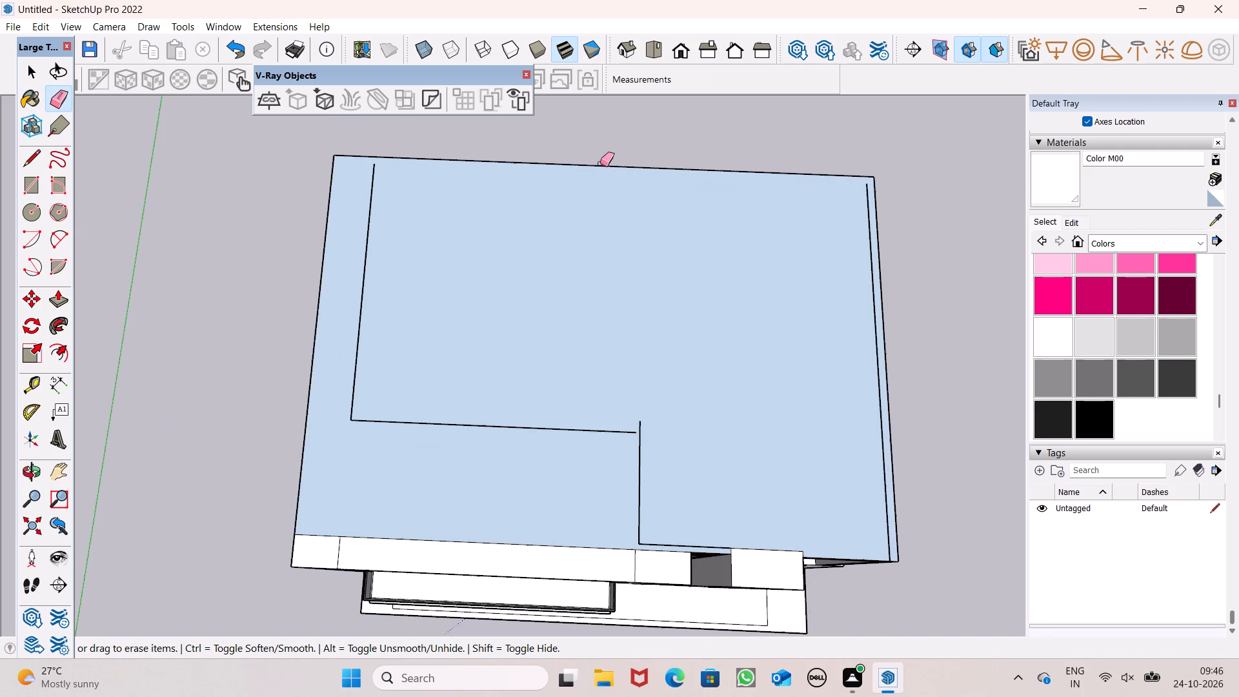
scroll(585, 255, down, 6)
scroll(518, 347, up, 4)
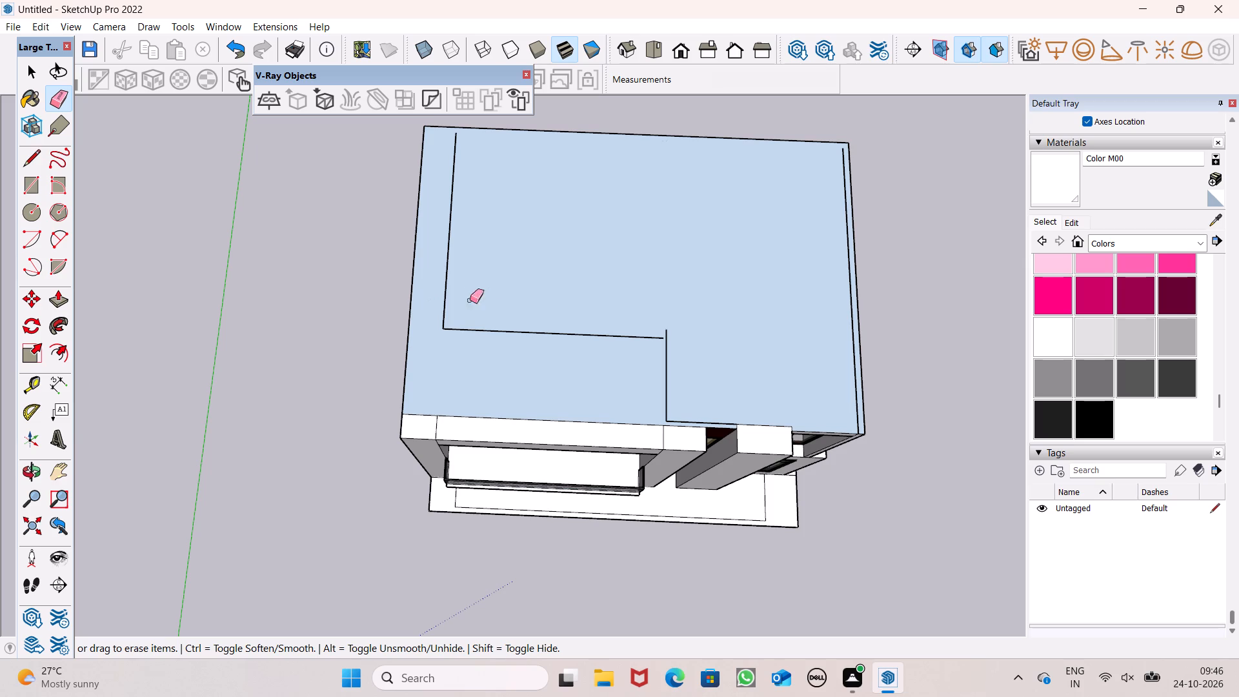
drag(452, 308, 442, 323)
drag(446, 309, 465, 293)
drag(689, 352, 680, 361)
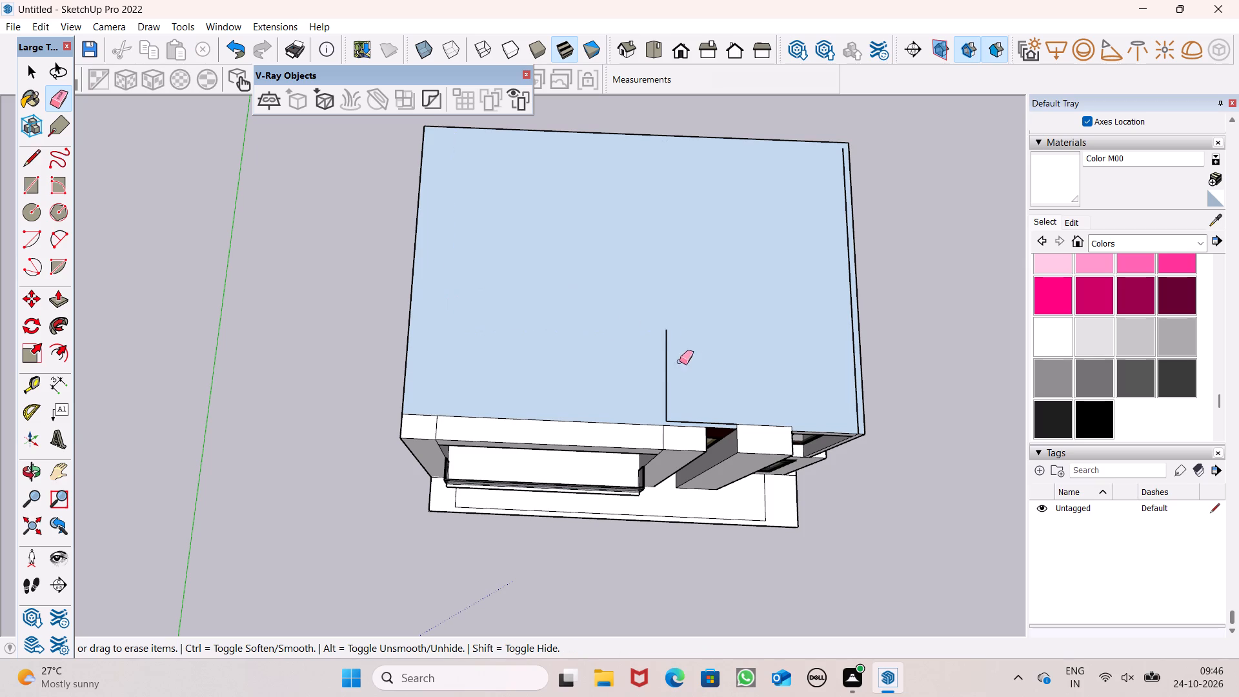
drag(680, 361, 664, 369)
Erase the short stray segment left in the middle of the roof surface.
middle_drag(621, 381, 485, 8)
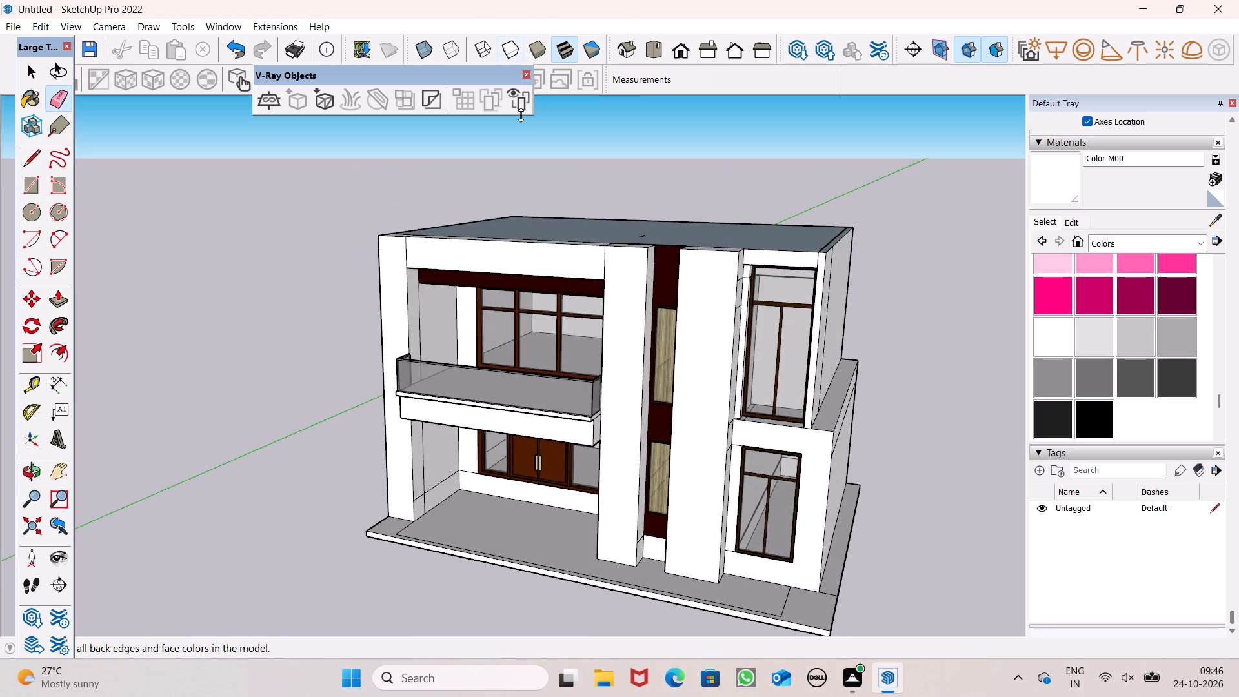
scroll(627, 419, up, 1)
middle_drag(625, 403, 511, 177)
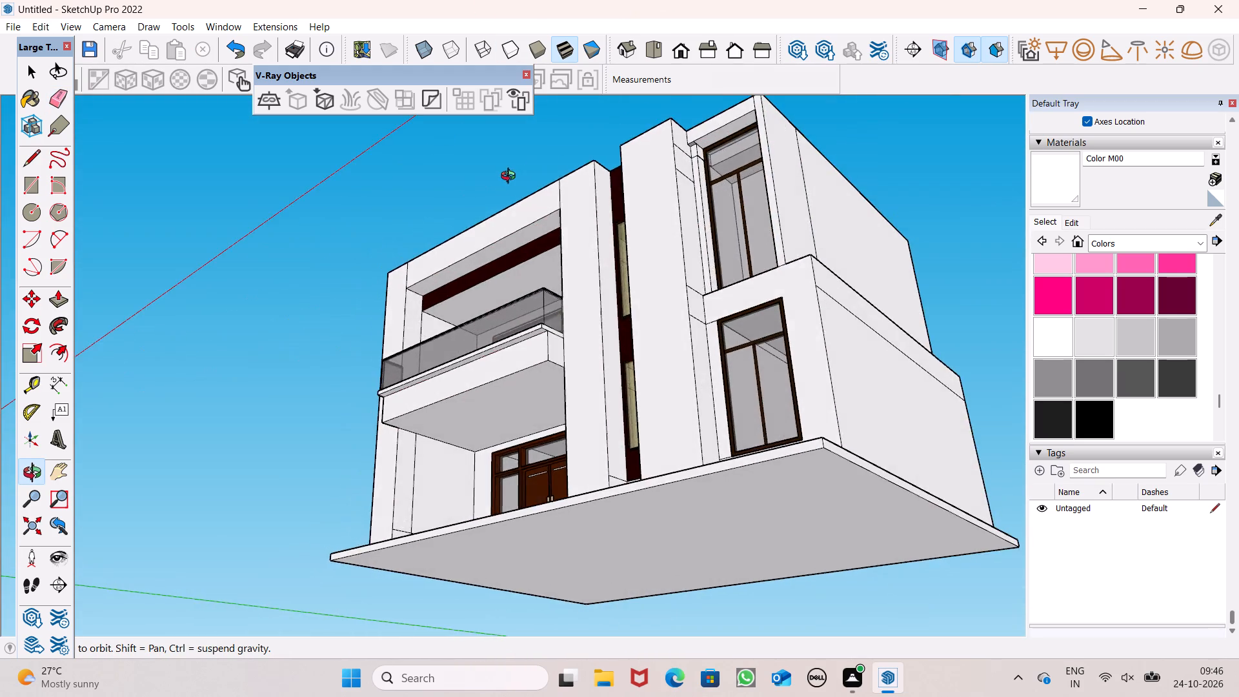
middle_drag(511, 177, 621, 632)
scroll(649, 349, up, 6)
drag(666, 187, 679, 197)
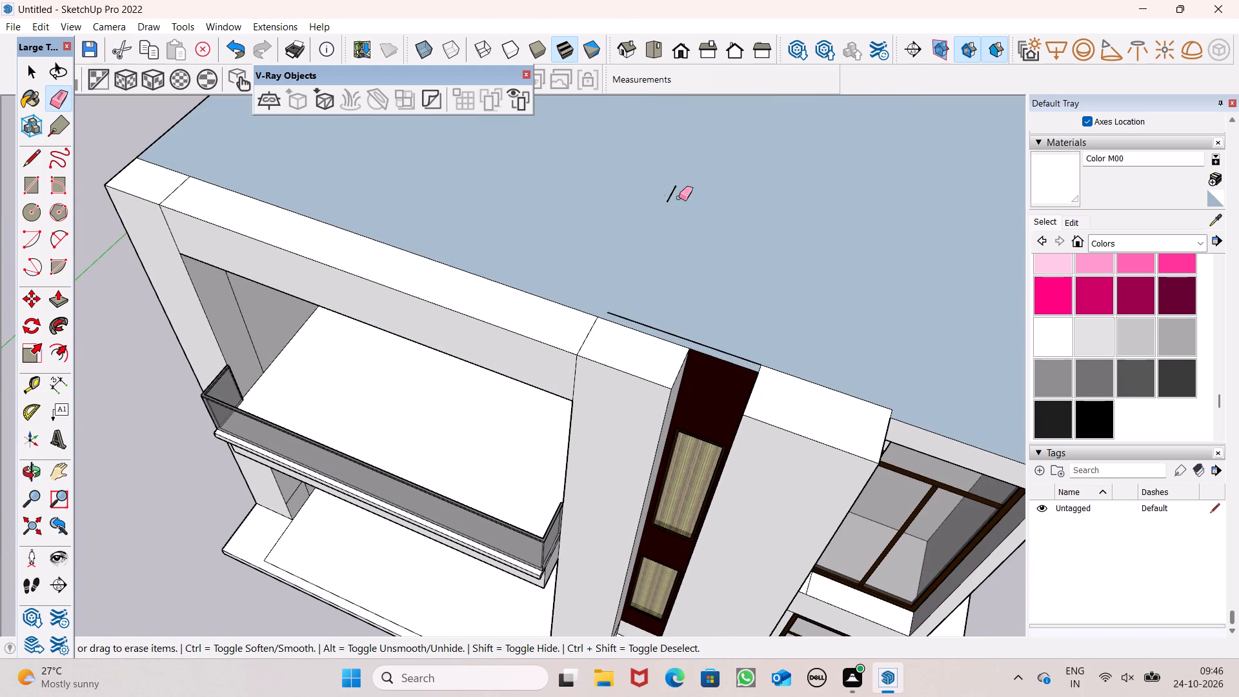
drag(679, 197, 681, 199)
click(670, 200)
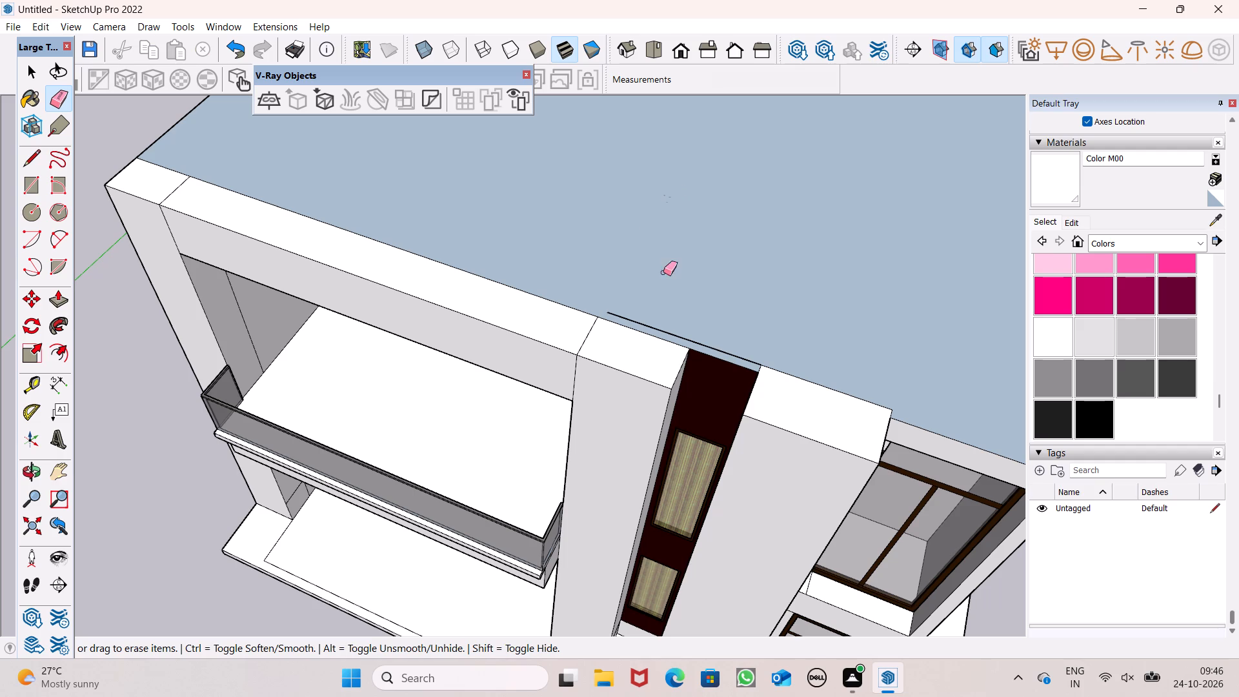
Erase the leftover front line above the dark red strip and the inner line along the roof's side near the tall windows.
drag(647, 317, 645, 323)
scroll(632, 247, down, 3)
scroll(719, 357, up, 8)
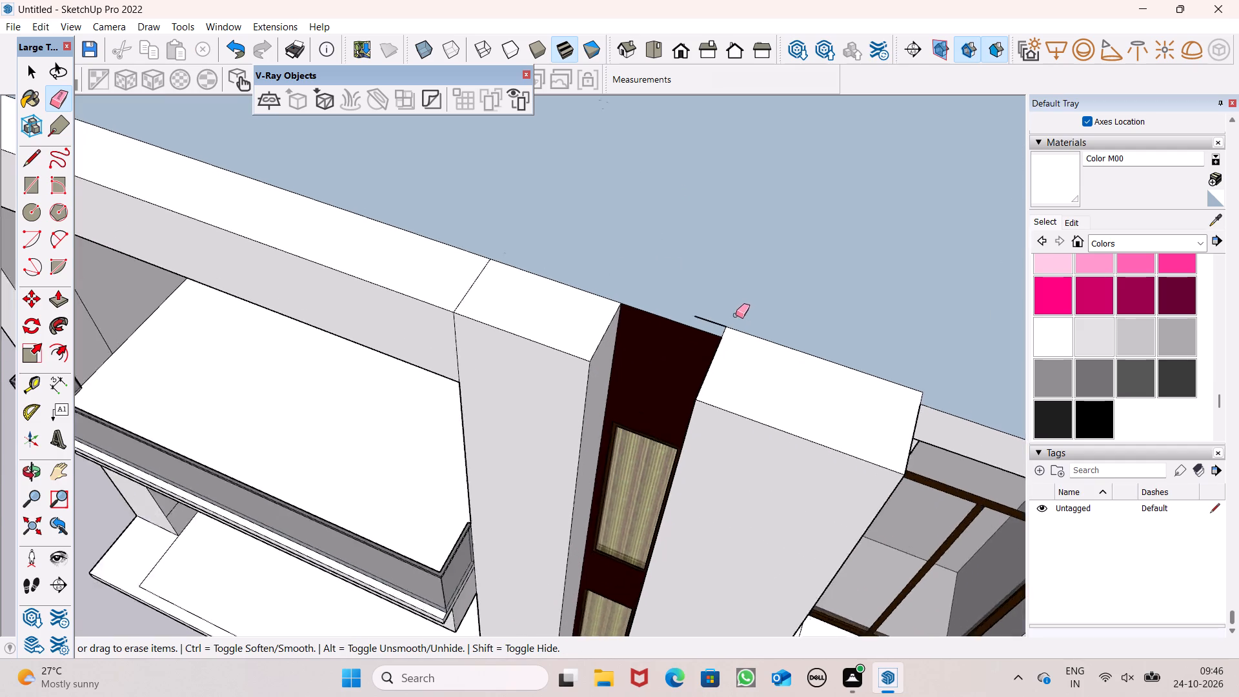
scroll(736, 315, up, 3)
drag(716, 317, 709, 334)
scroll(581, 292, down, 6)
scroll(452, 340, down, 5)
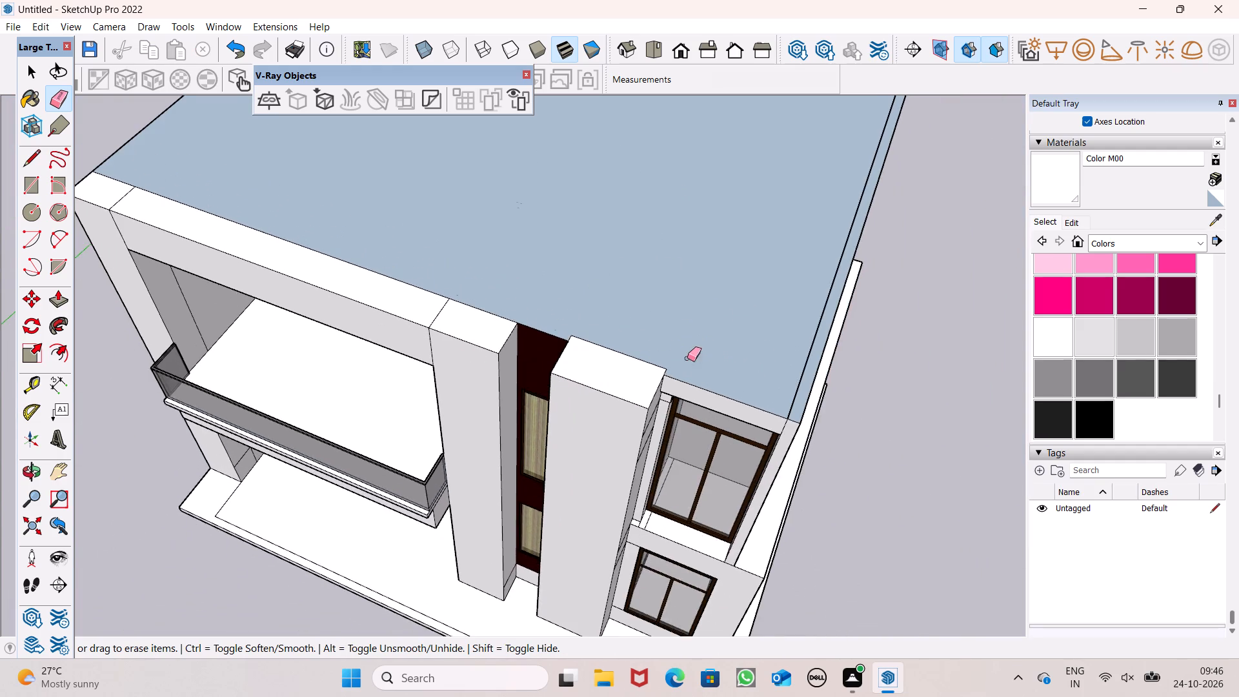
scroll(761, 360, up, 6)
drag(822, 388, 800, 396)
scroll(749, 384, down, 6)
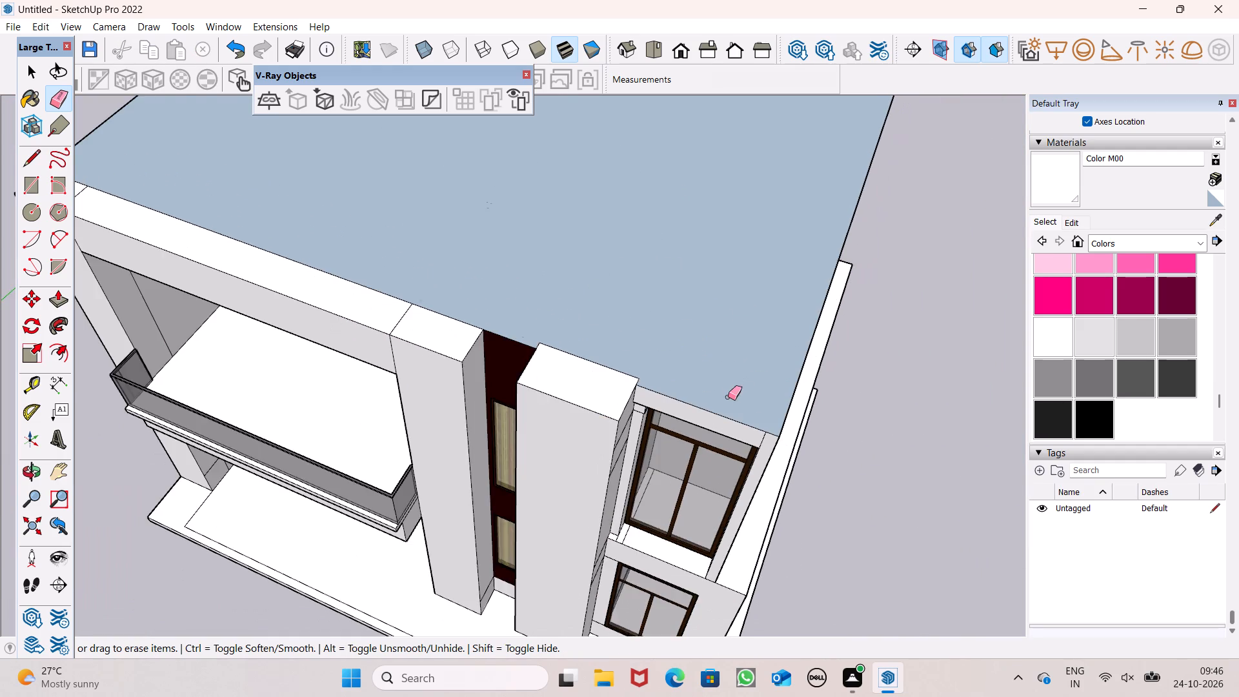
Paint the blue-gray roof surface with white Color M00.
scroll(736, 467, down, 10)
middle_drag(750, 439, 888, 471)
scroll(888, 473, up, 1)
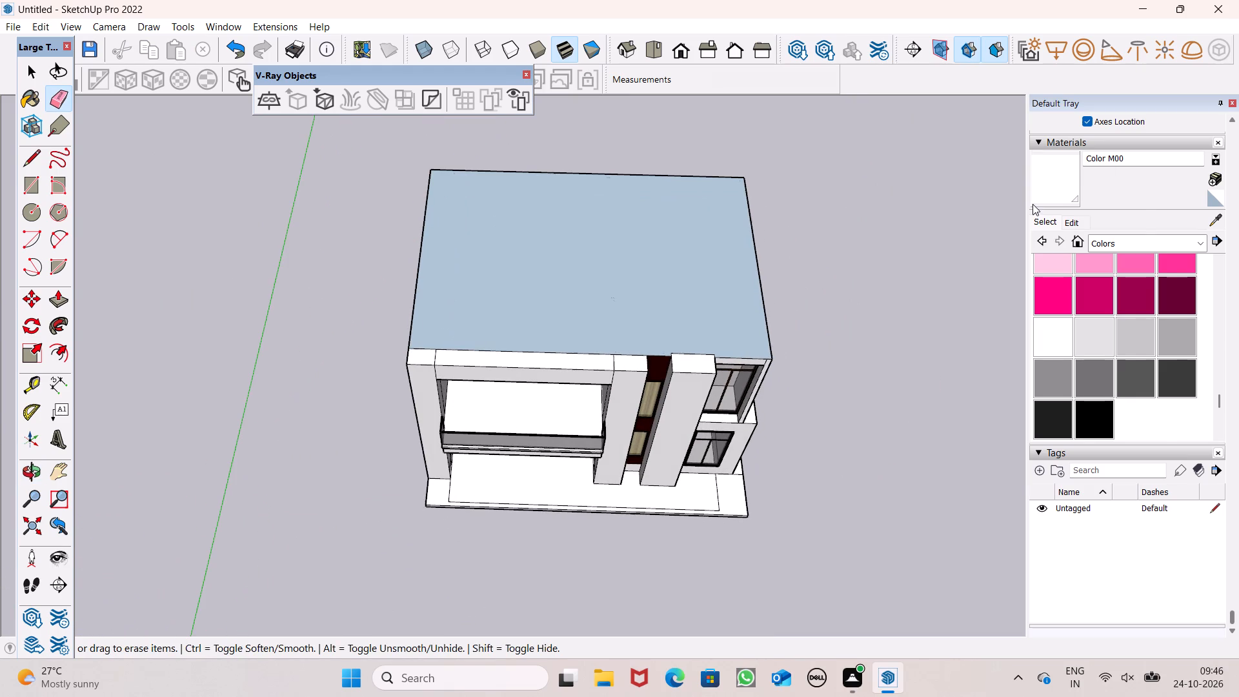
click(1032, 204)
click(490, 334)
middle_drag(565, 387, 576, 315)
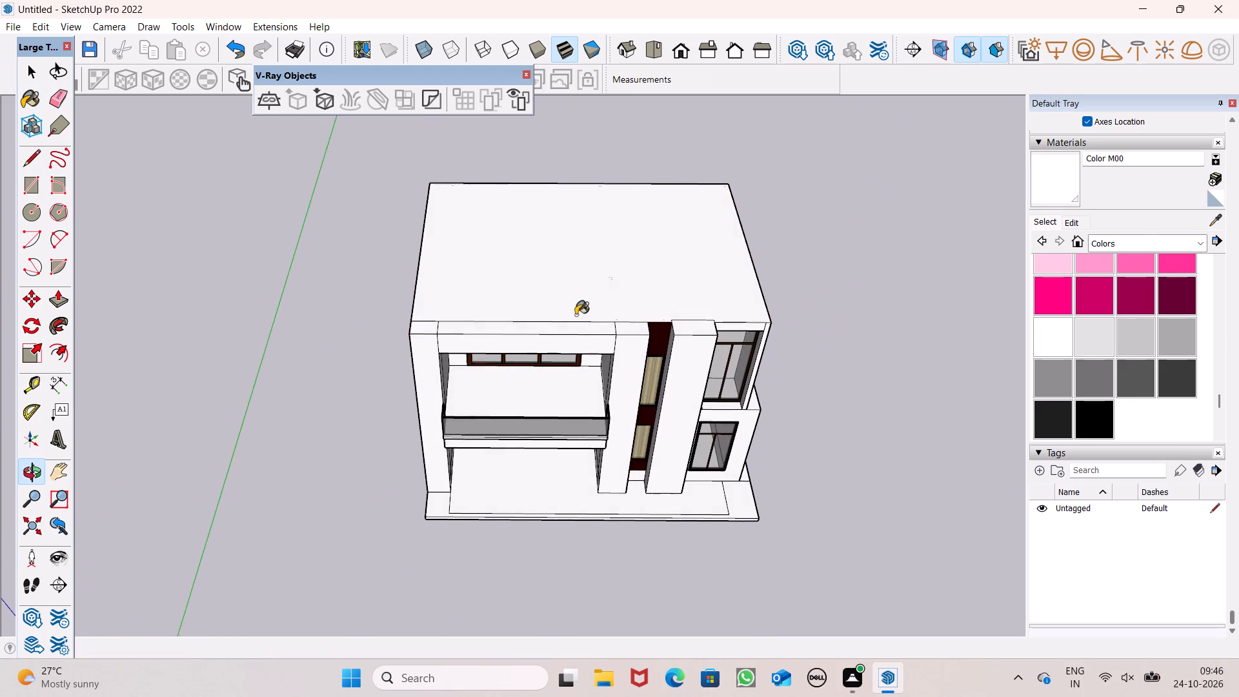
Erase the seam lines crossing the top strip and front face at both upper corners of the balcony frame.
click(55, 104)
scroll(560, 288, down, 2)
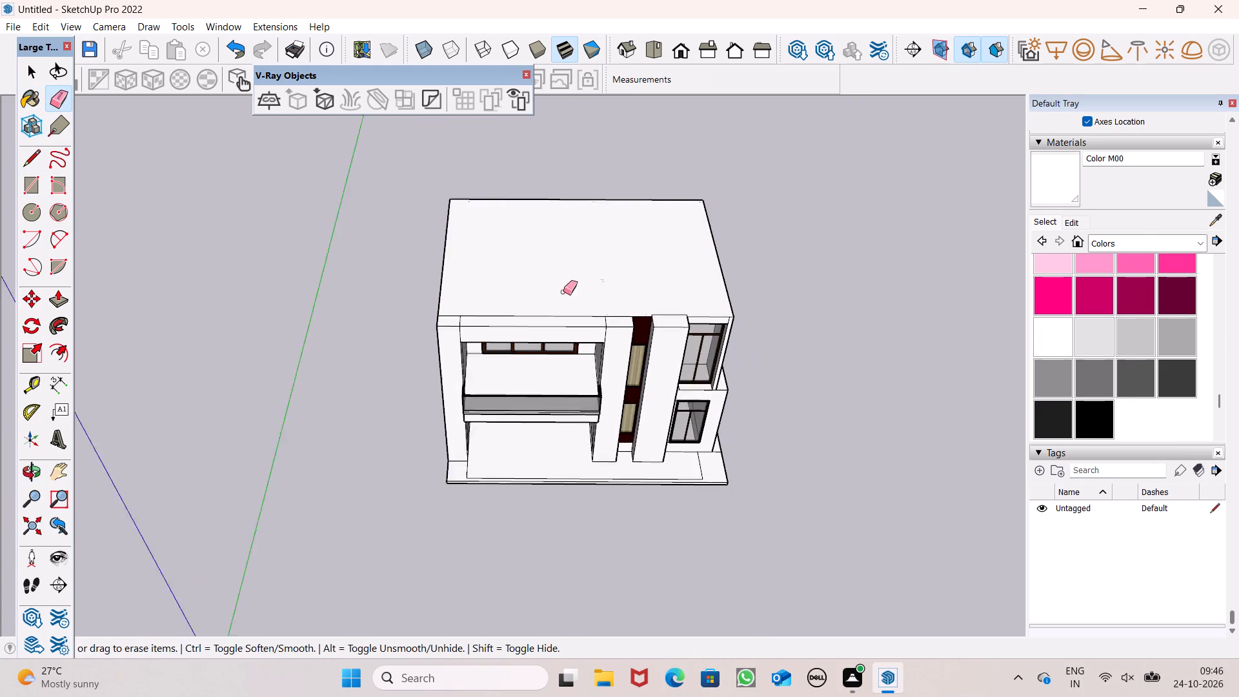
scroll(563, 292, down, 2)
scroll(463, 317, up, 12)
drag(472, 318, 488, 318)
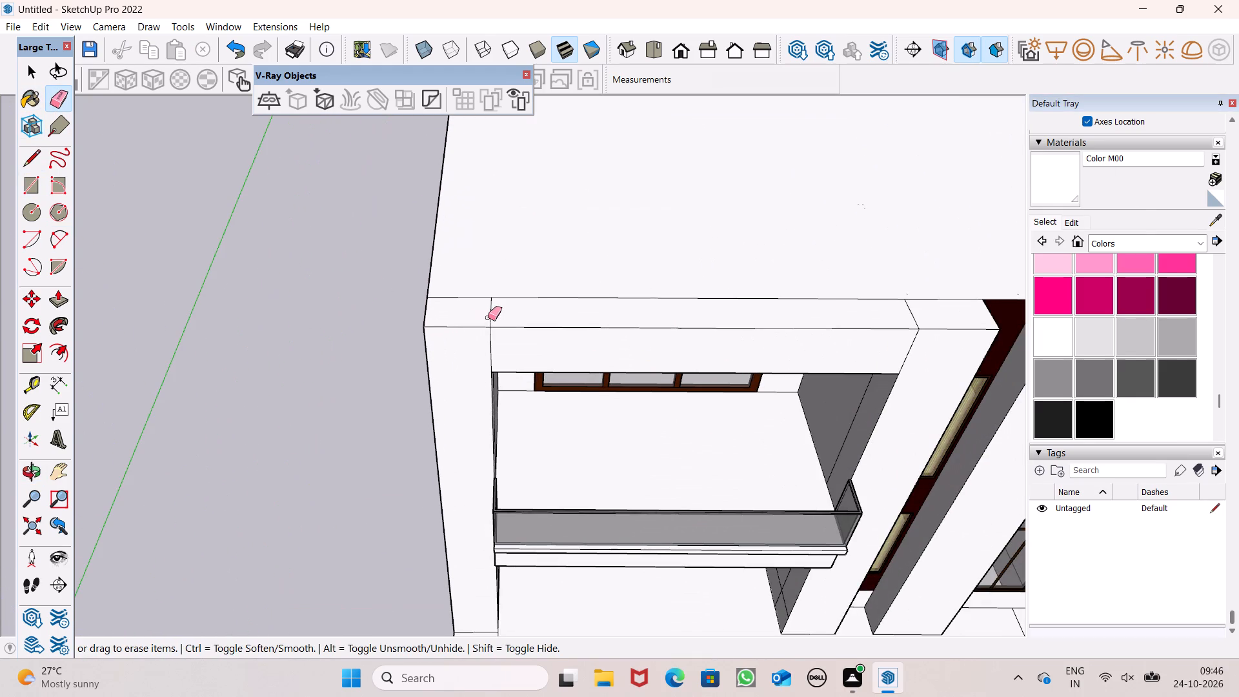
drag(488, 318, 504, 310)
drag(917, 318, 908, 319)
drag(904, 349, 932, 352)
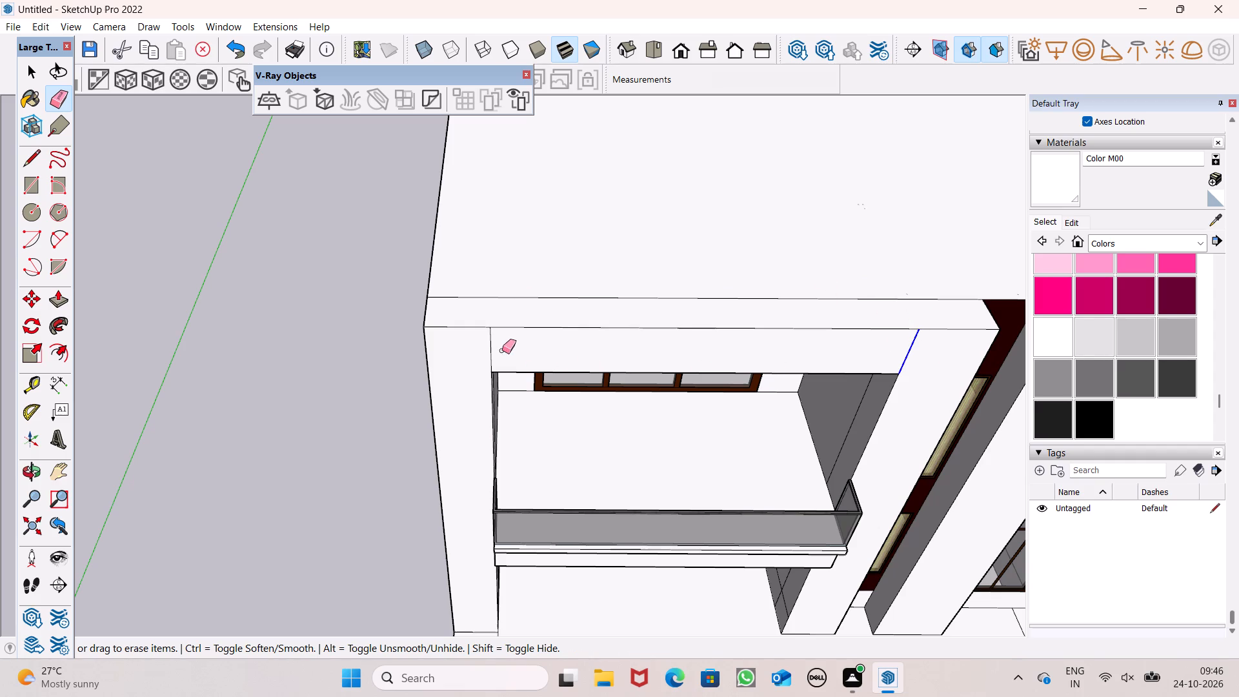
drag(497, 348, 482, 348)
Push a new starting face 6 5/16" down from the balcony frame's top strip and pull the resulting front band out about 10 1/8".
scroll(618, 270, down, 4)
middle_drag(621, 274, 640, 198)
scroll(621, 274, up, 1)
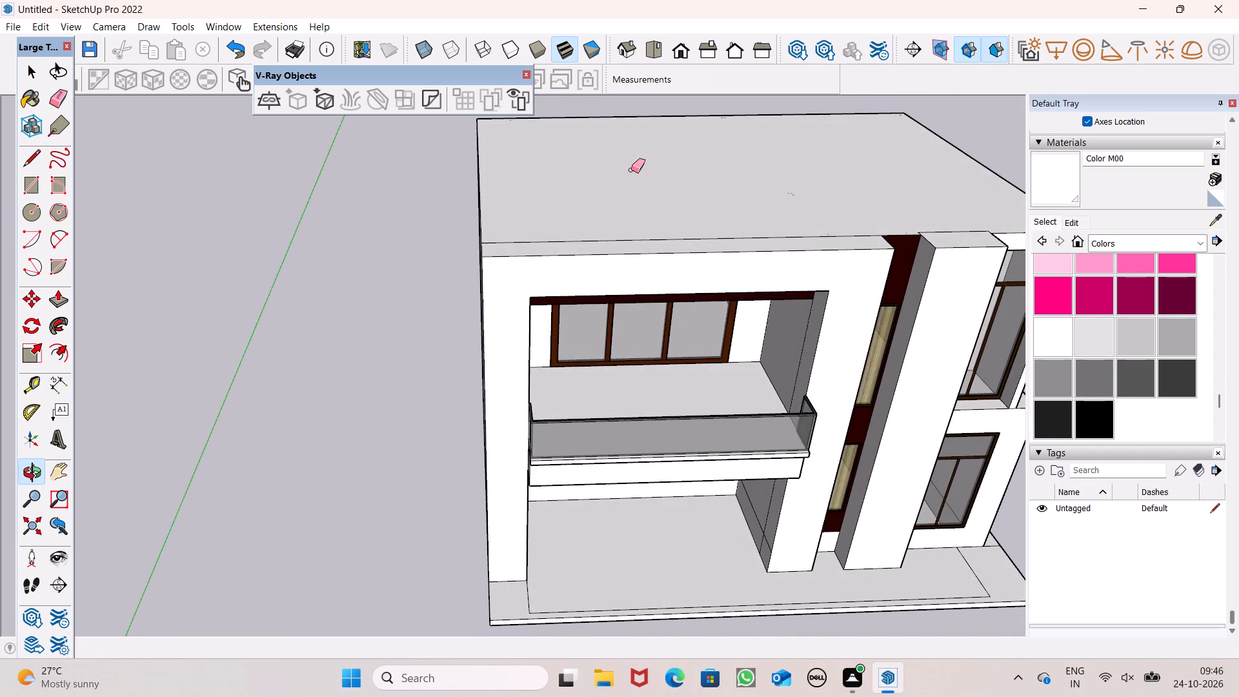
scroll(637, 179, up, 2)
middle_drag(648, 189, 653, 85)
scroll(653, 85, up, 1)
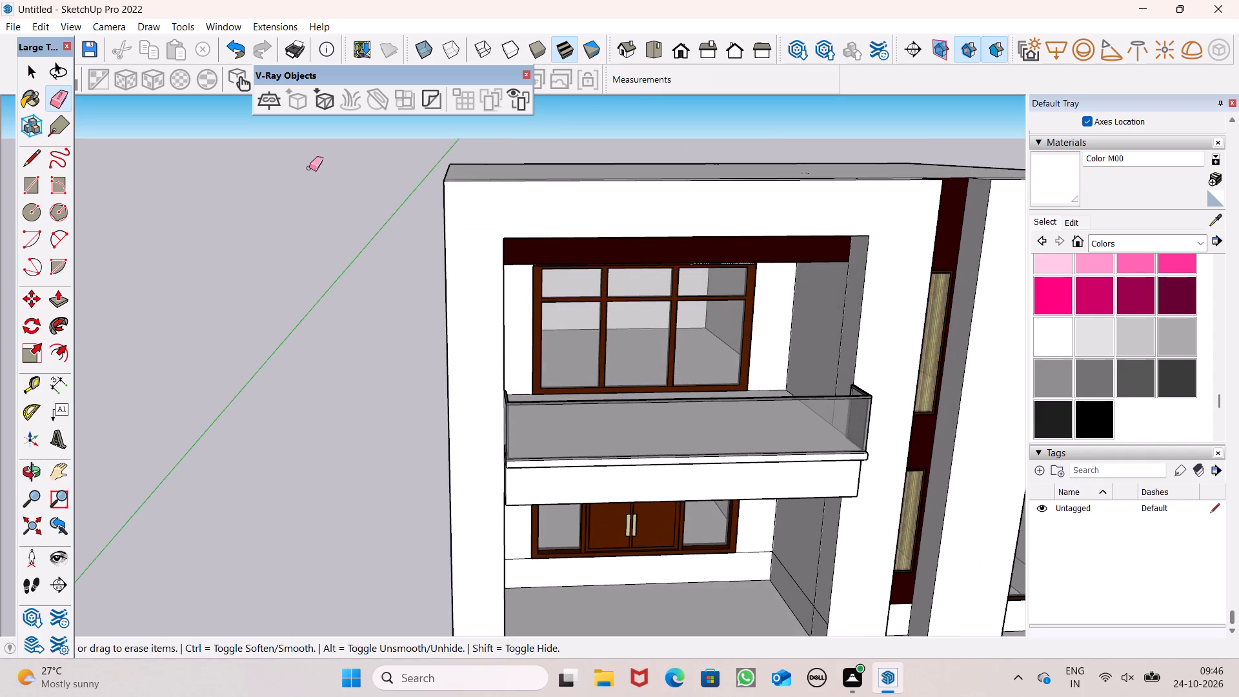
click(54, 314)
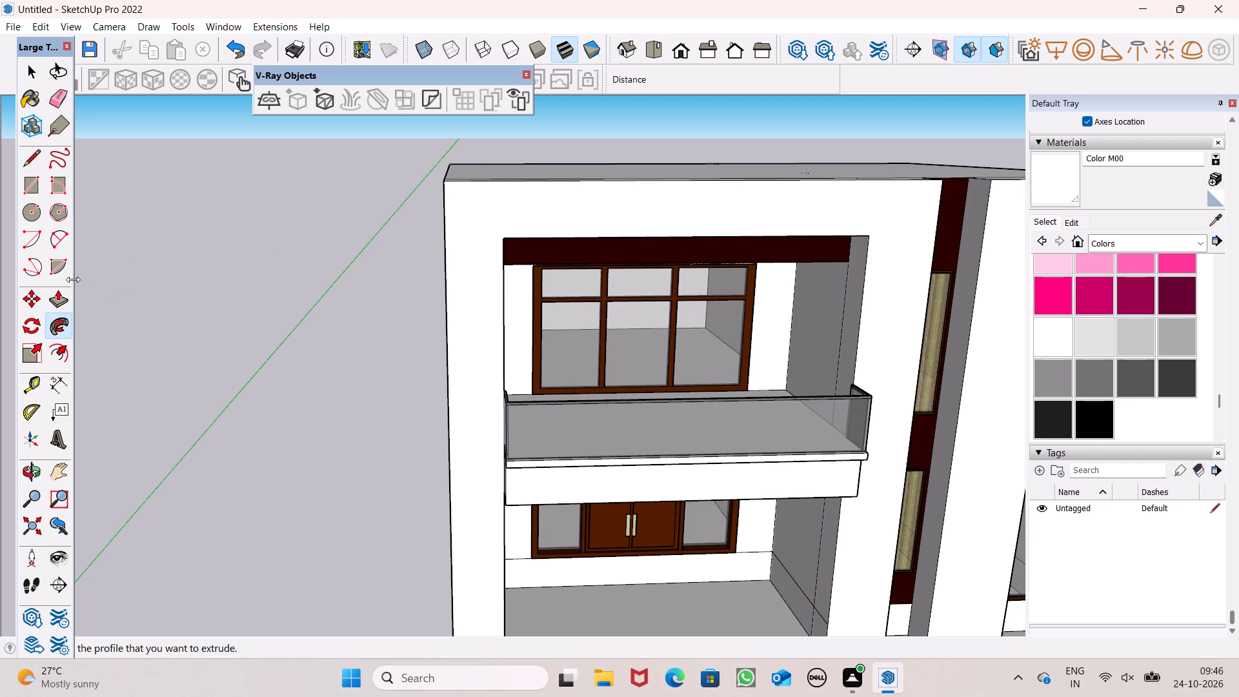
click(50, 298)
middle_drag(489, 281, 614, 305)
scroll(556, 237, up, 5)
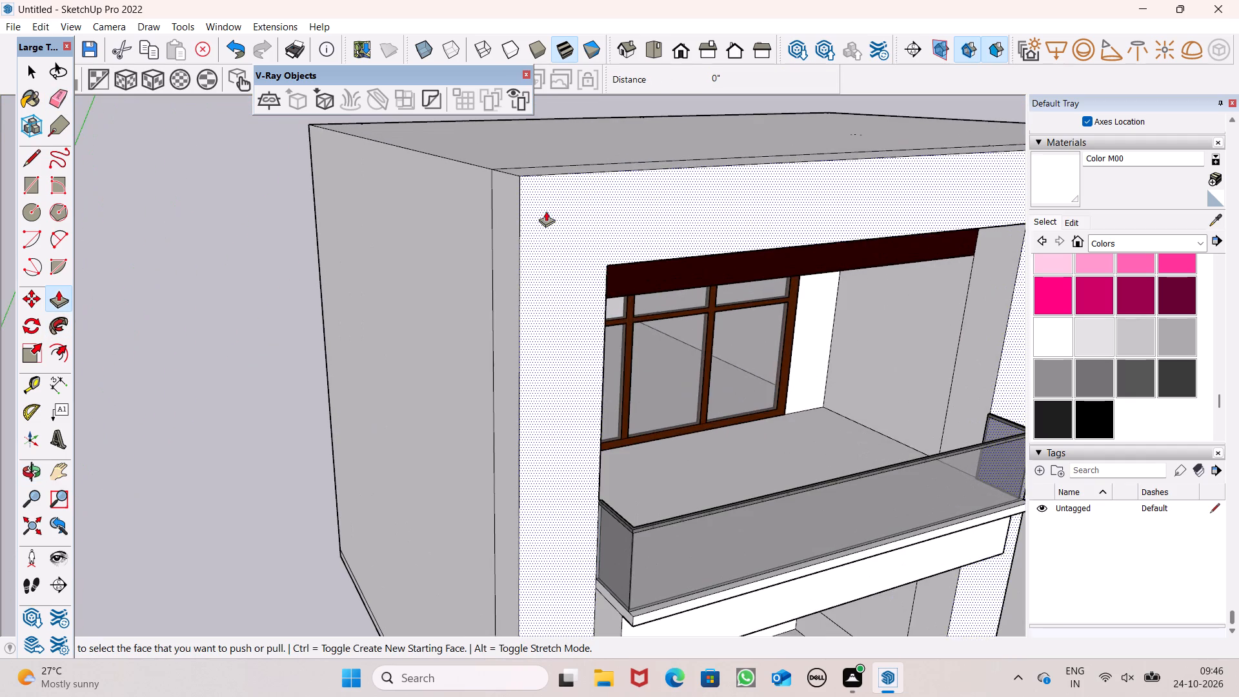
scroll(543, 176, up, 2)
middle_drag(543, 181, 562, 244)
drag(551, 267, 553, 278)
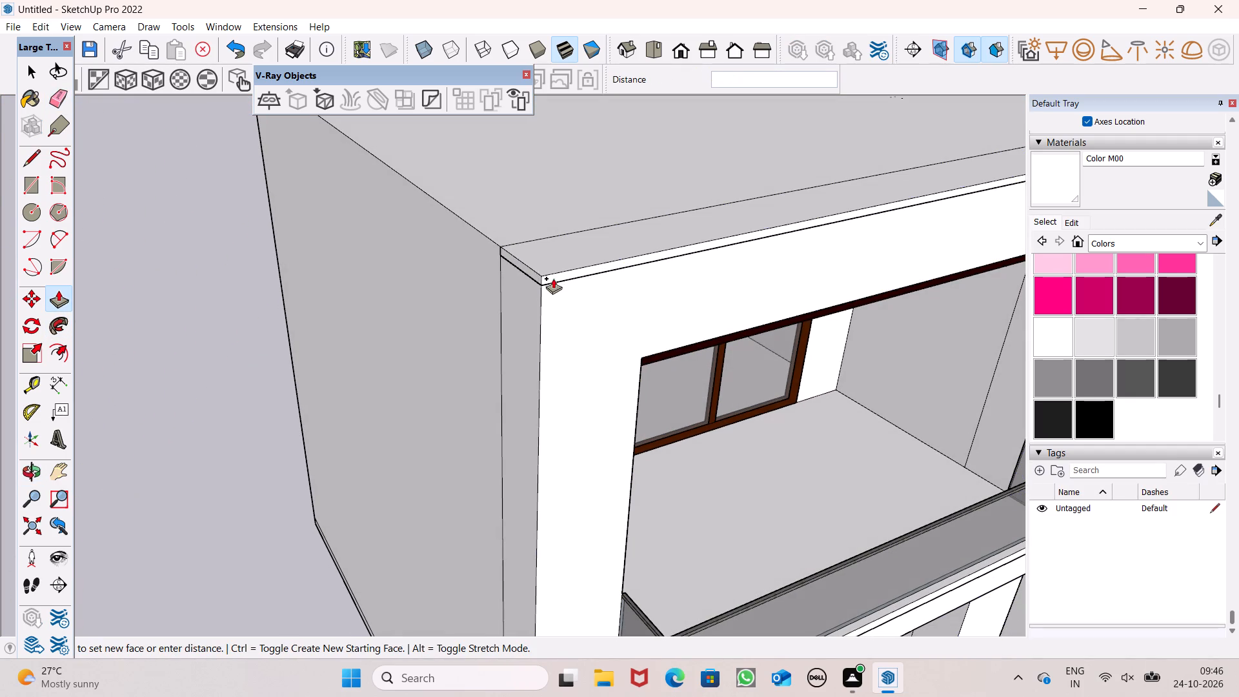
drag(553, 278, 553, 283)
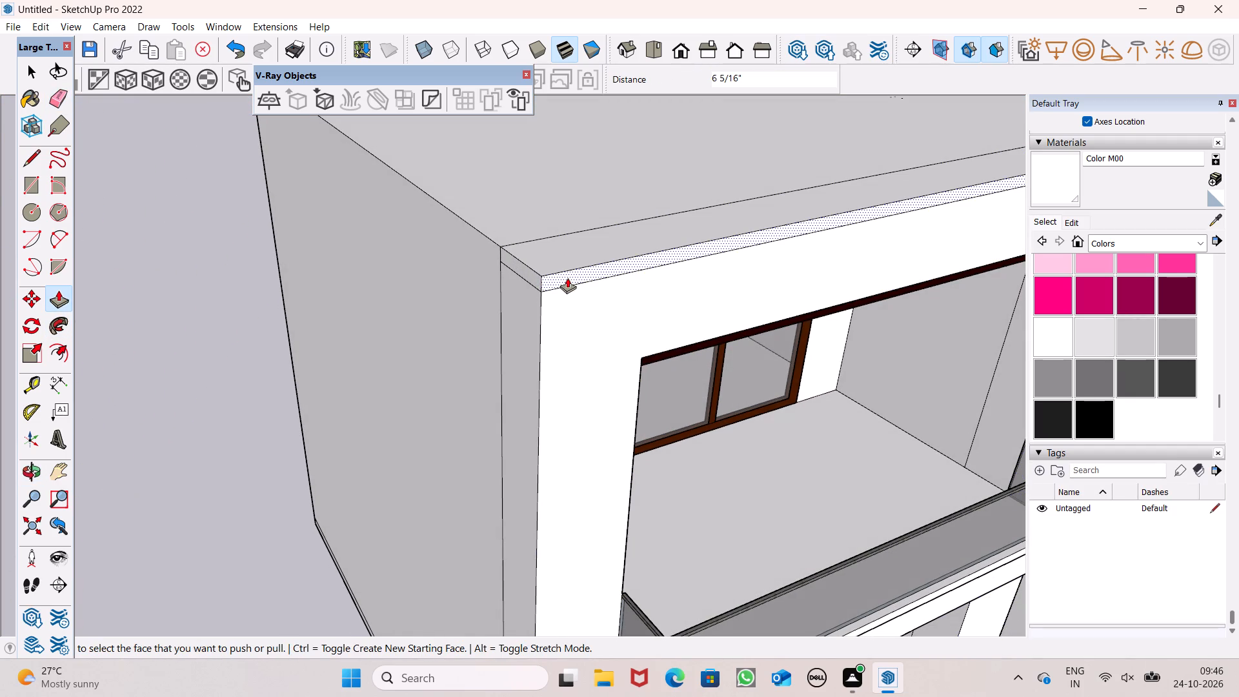
drag(565, 279, 581, 287)
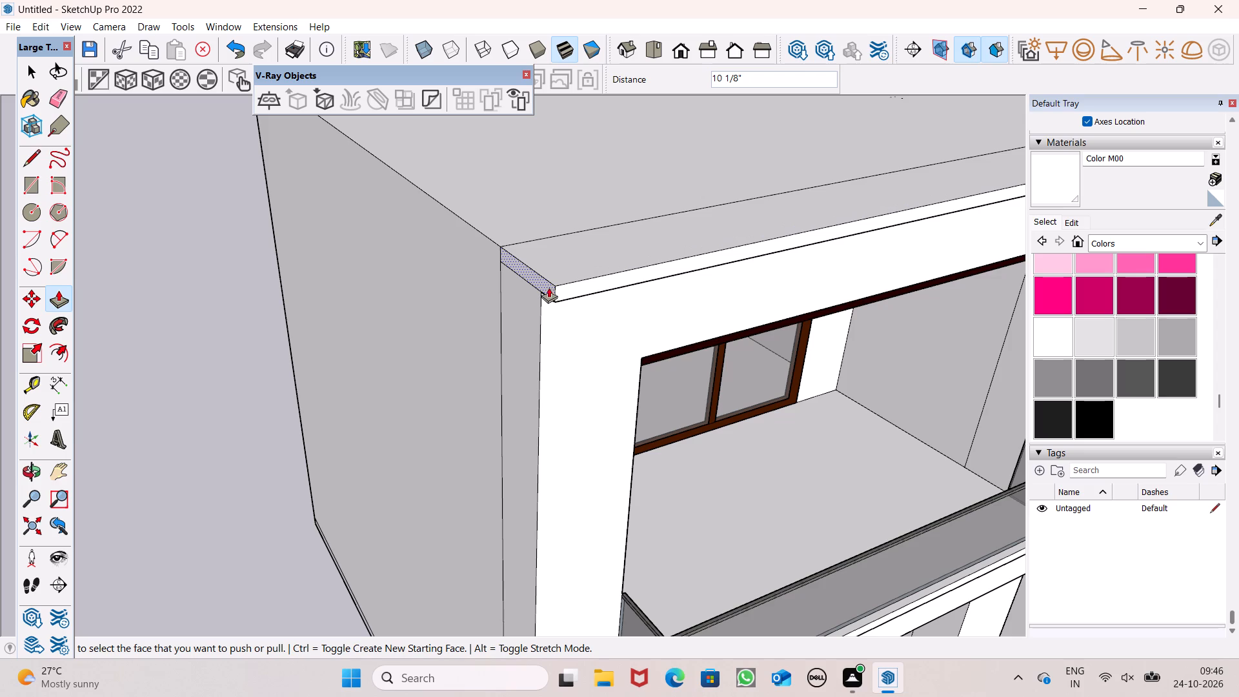
Examine the projecting roof band above the balcony from different sides of the house.
scroll(420, 214, down, 10)
middle_drag(511, 237, 479, 83)
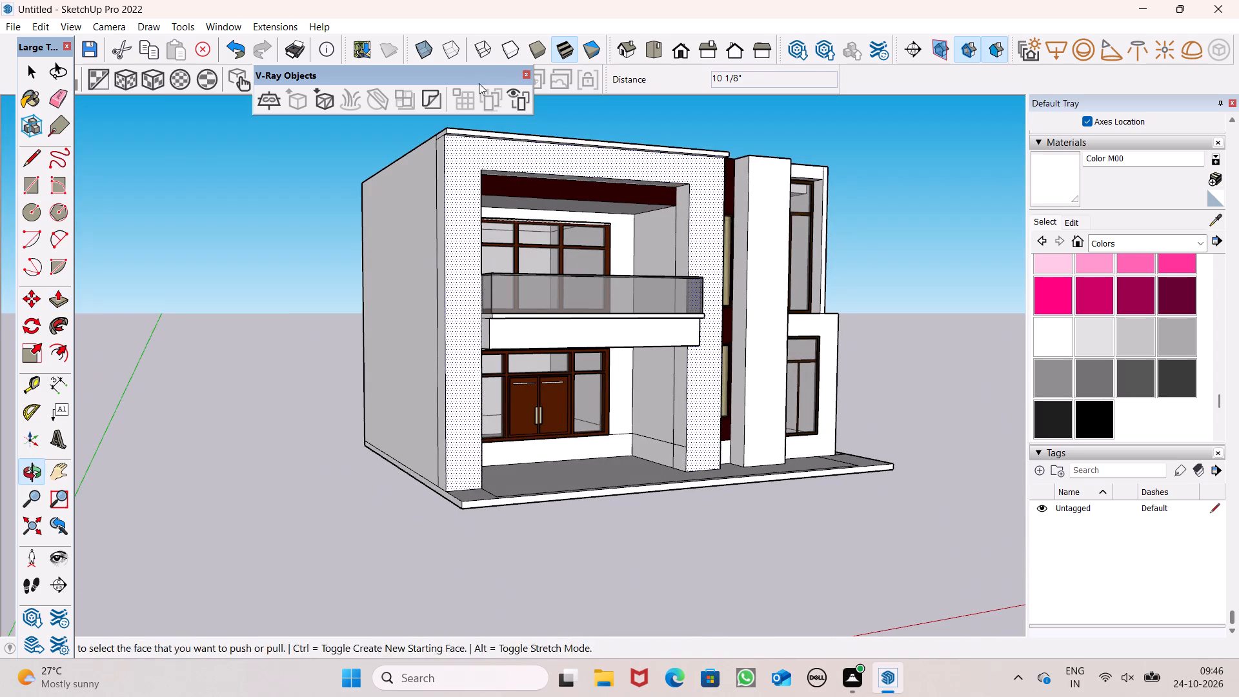
key(space)
middle_drag(717, 268, 841, 298)
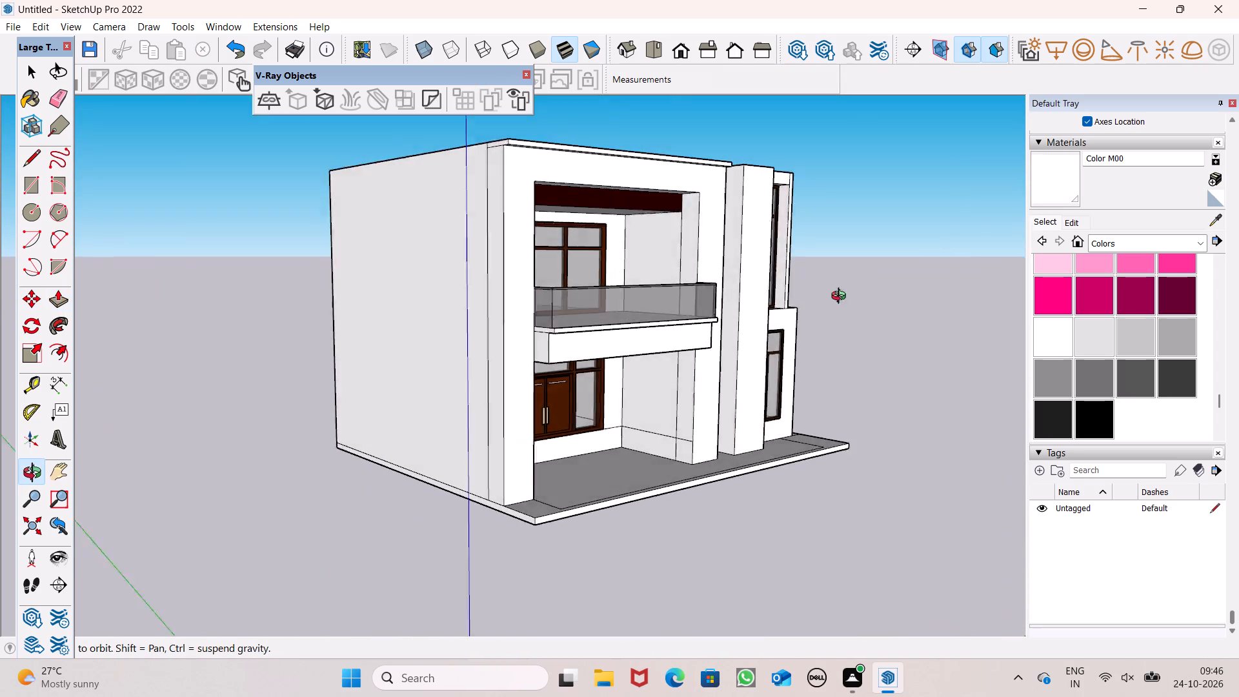
middle_drag(841, 298, 811, 311)
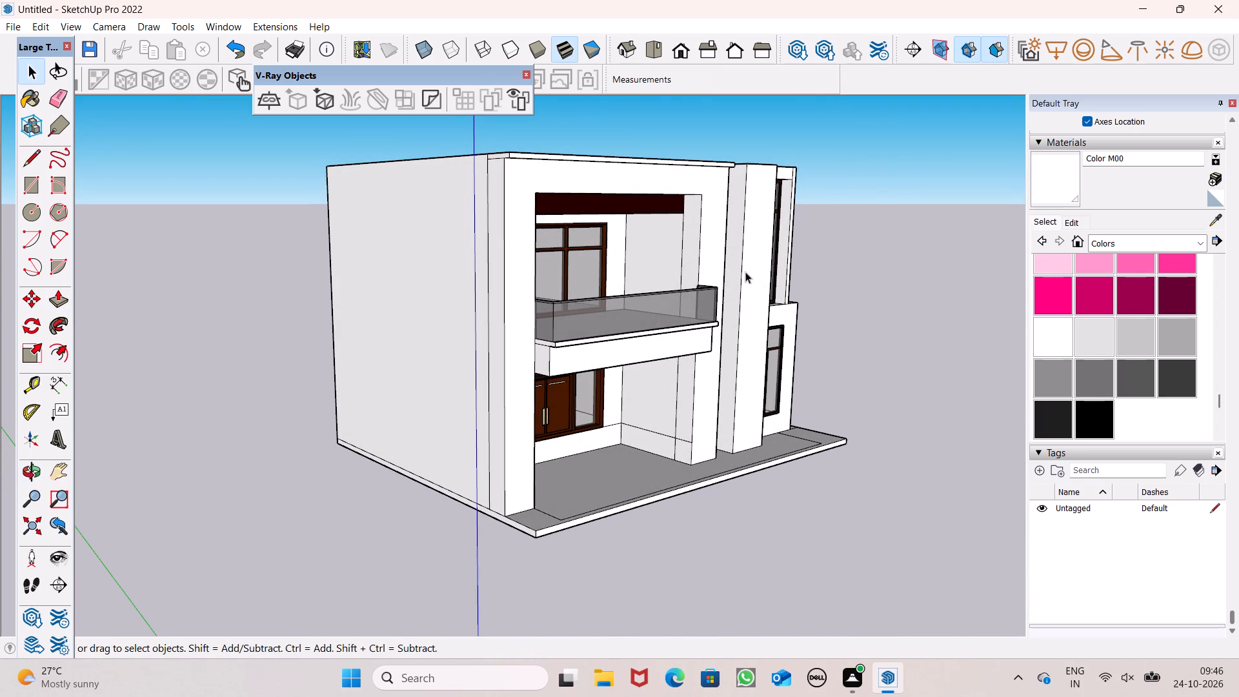
scroll(554, 231, down, 2)
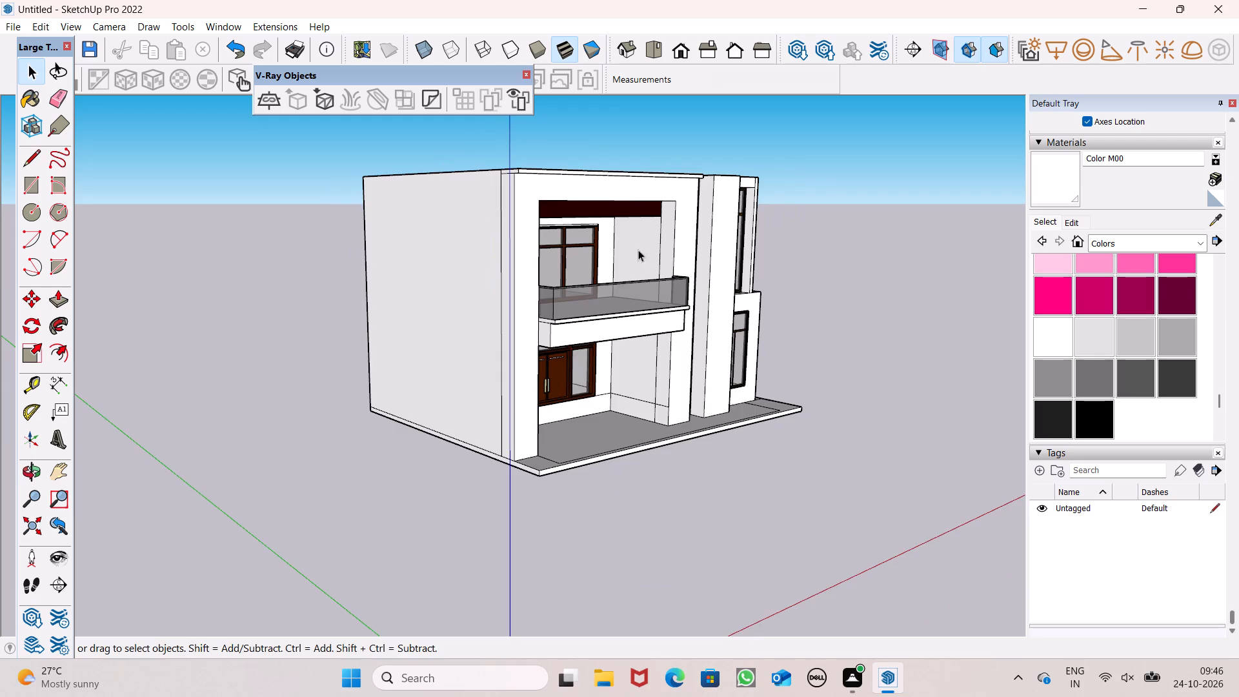
middle_drag(638, 254, 423, 452)
Push a new starting face 6 5/16" down from the top of the tall front pillar, matching the balcony frame's band.
scroll(423, 453, up, 1)
scroll(735, 256, up, 7)
middle_drag(835, 310, 736, 187)
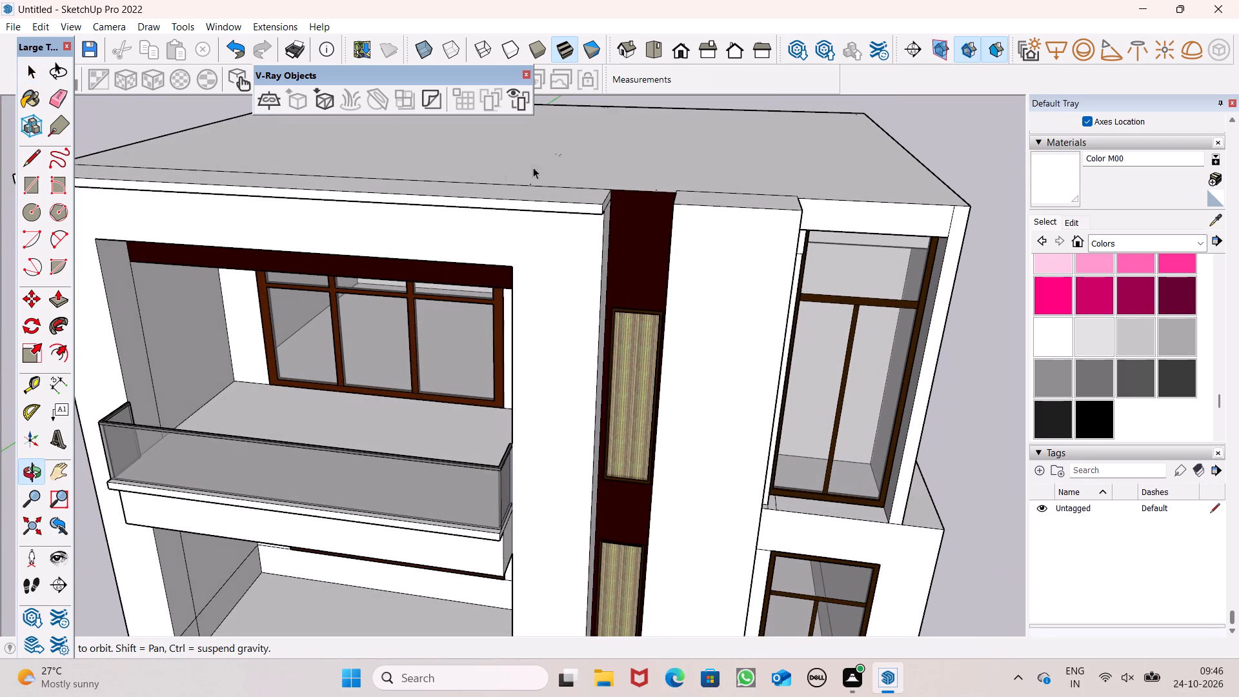
click(55, 307)
scroll(613, 250, up, 4)
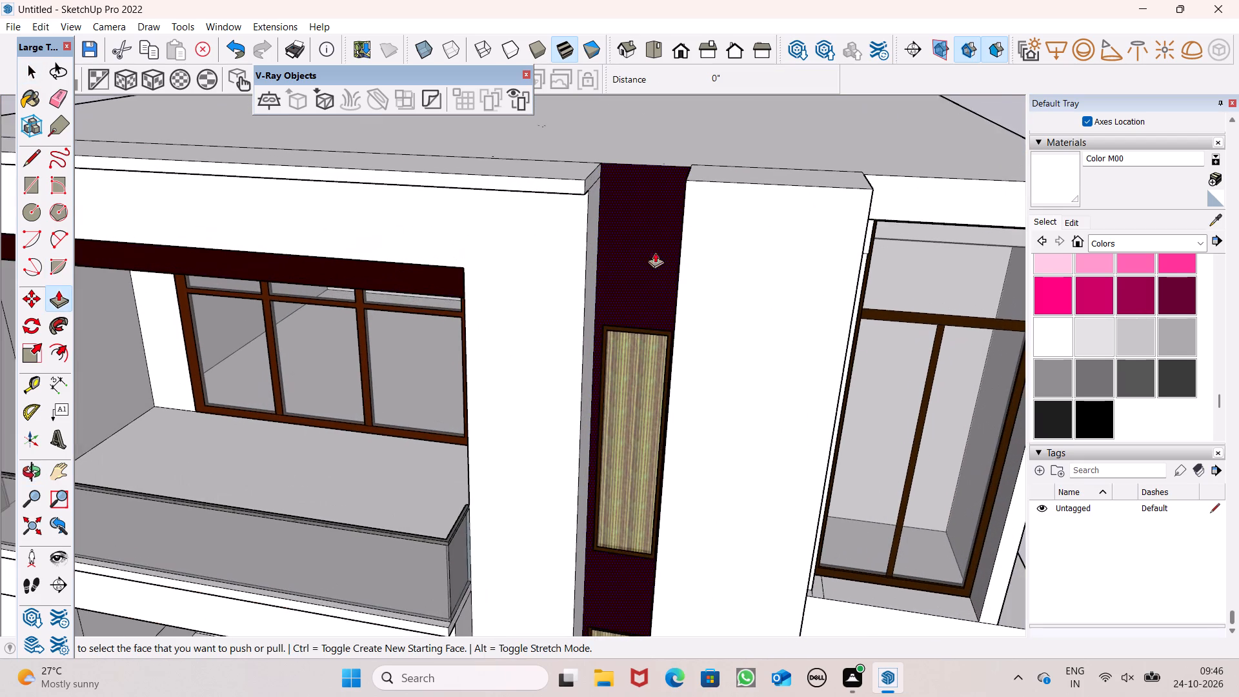
drag(714, 171, 696, 190)
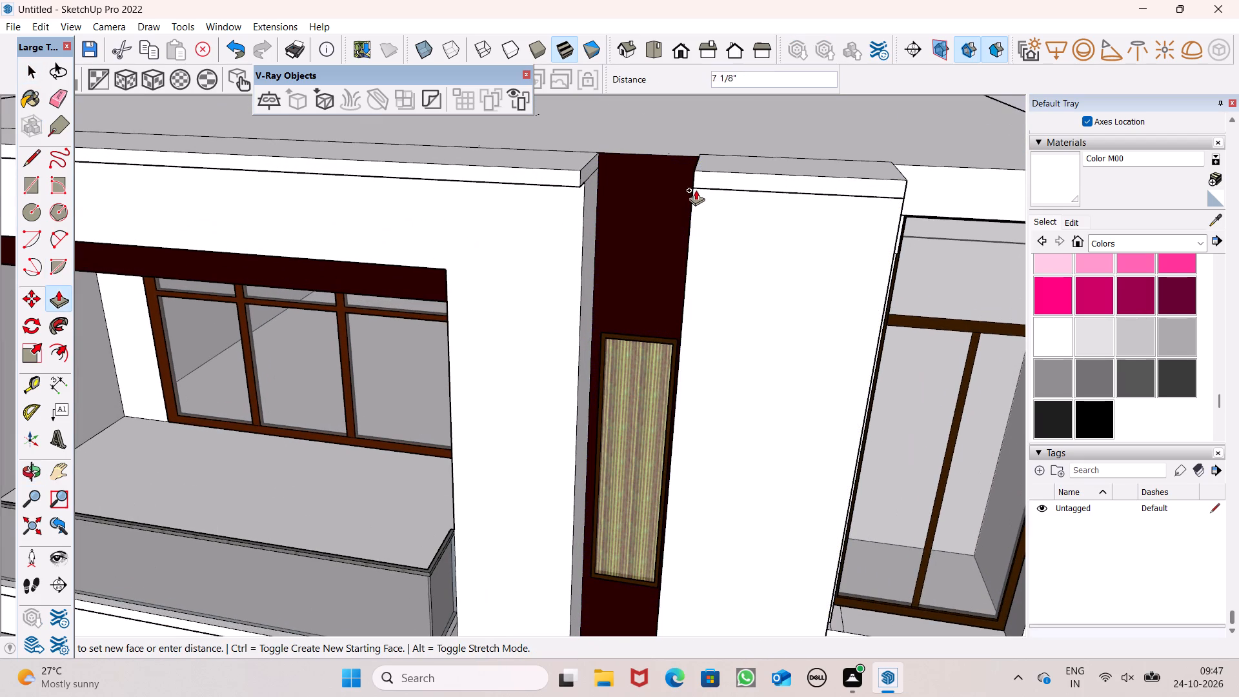
drag(696, 190, 585, 187)
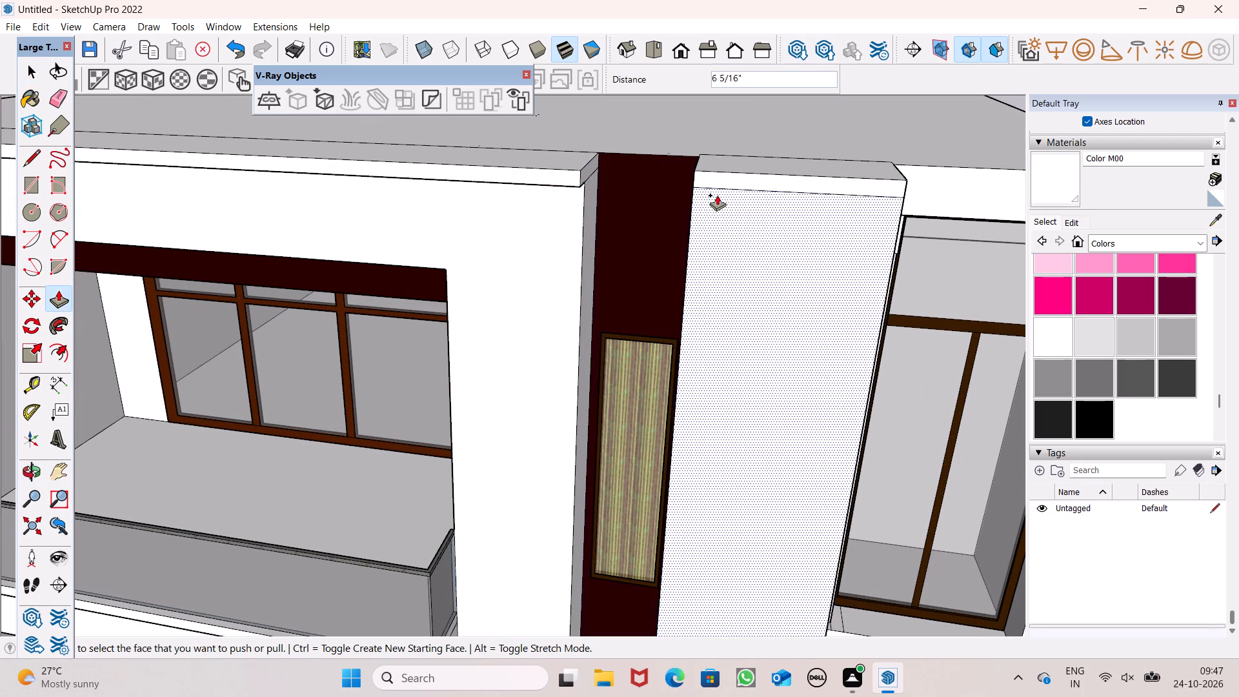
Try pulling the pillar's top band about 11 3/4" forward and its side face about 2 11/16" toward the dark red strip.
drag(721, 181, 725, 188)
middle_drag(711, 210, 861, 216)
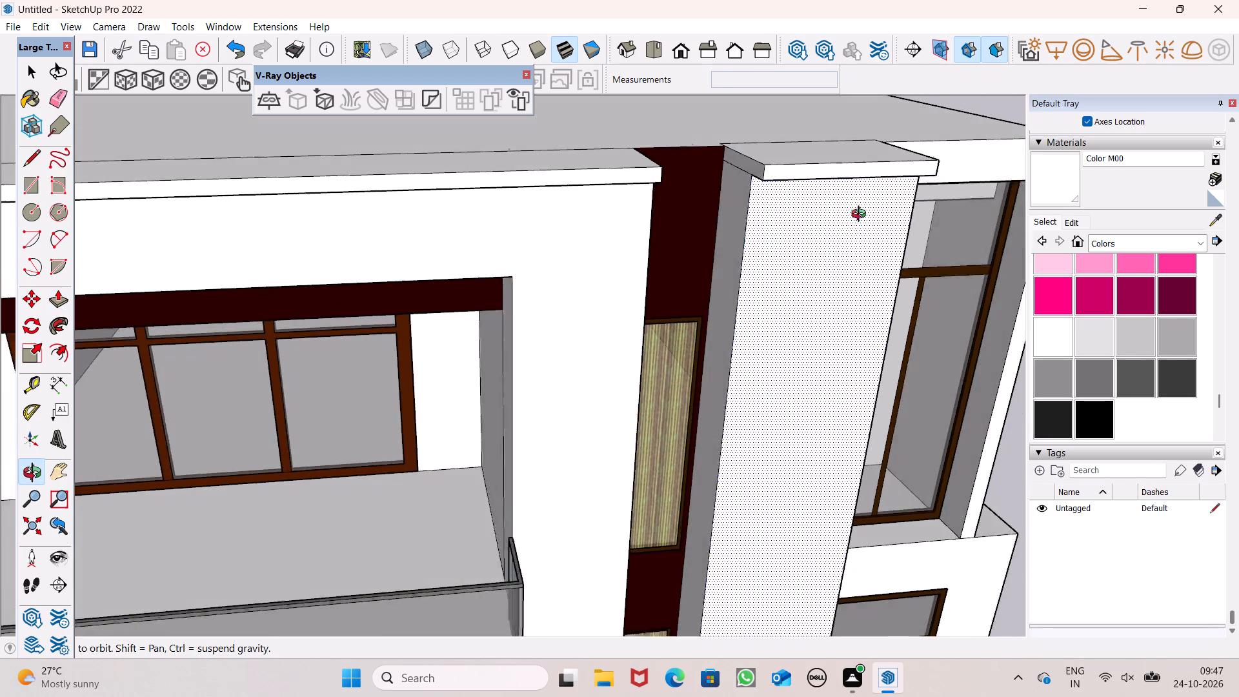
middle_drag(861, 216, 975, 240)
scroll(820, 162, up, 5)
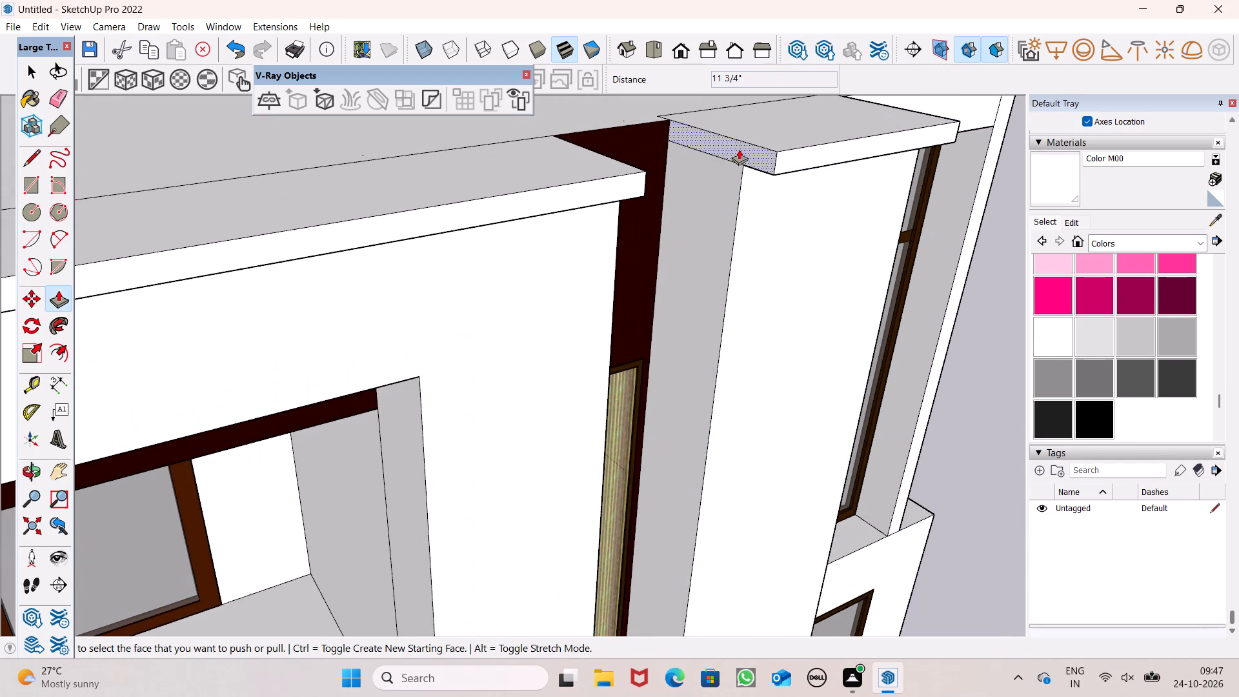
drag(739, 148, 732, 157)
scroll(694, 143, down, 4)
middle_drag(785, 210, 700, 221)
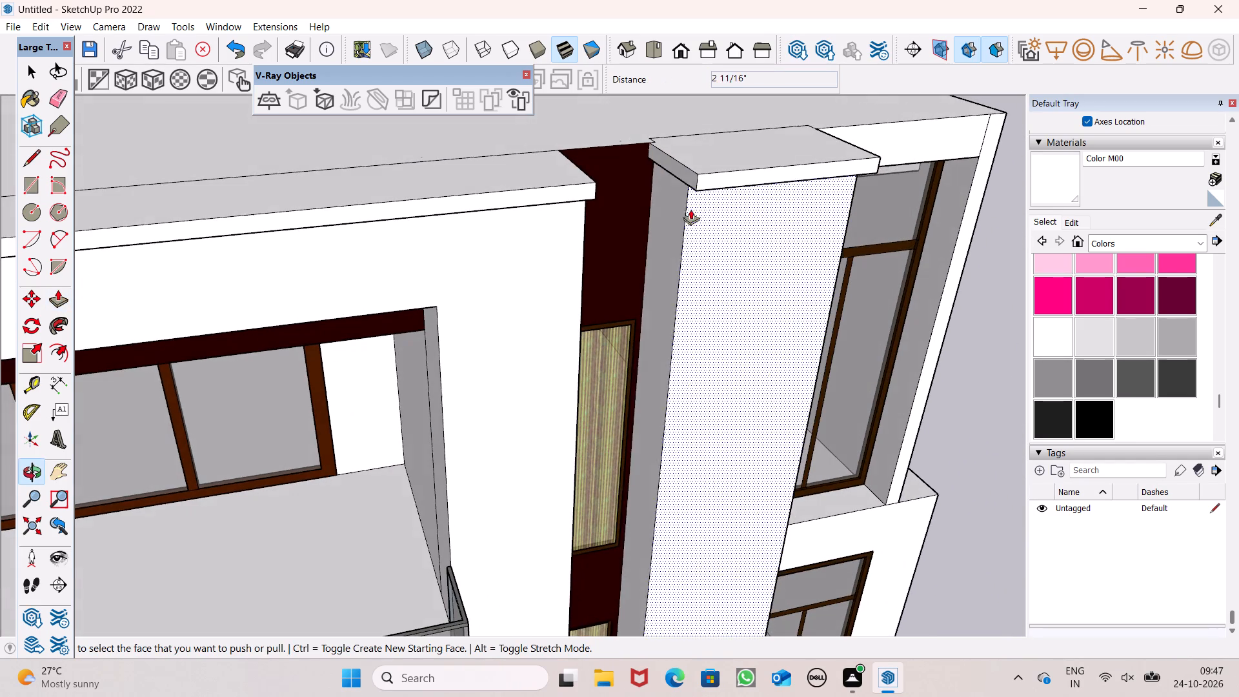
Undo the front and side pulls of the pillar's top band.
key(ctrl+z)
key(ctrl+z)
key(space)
Draw a line about 6' 3 13/16" long across the tall front pillar's top face, following the roof edge behind it.
scroll(692, 165, down, 7)
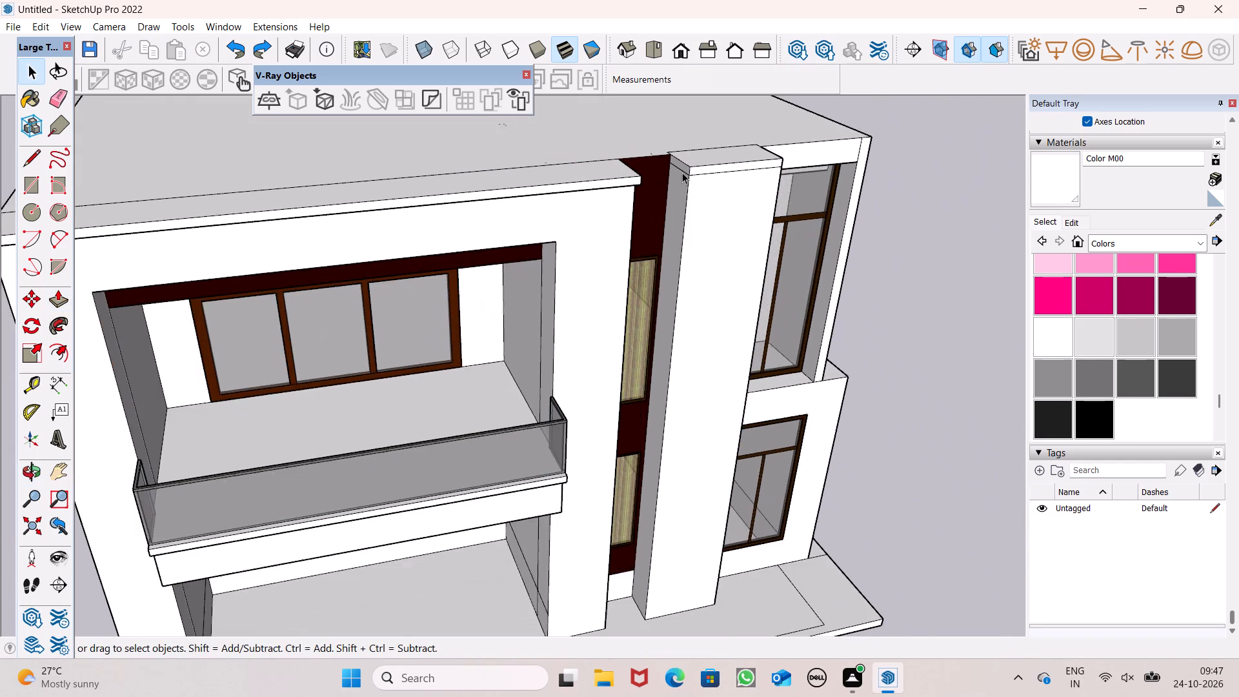
scroll(678, 166, down, 4)
middle_drag(692, 176, 656, 398)
scroll(656, 398, up, 1)
scroll(748, 341, up, 5)
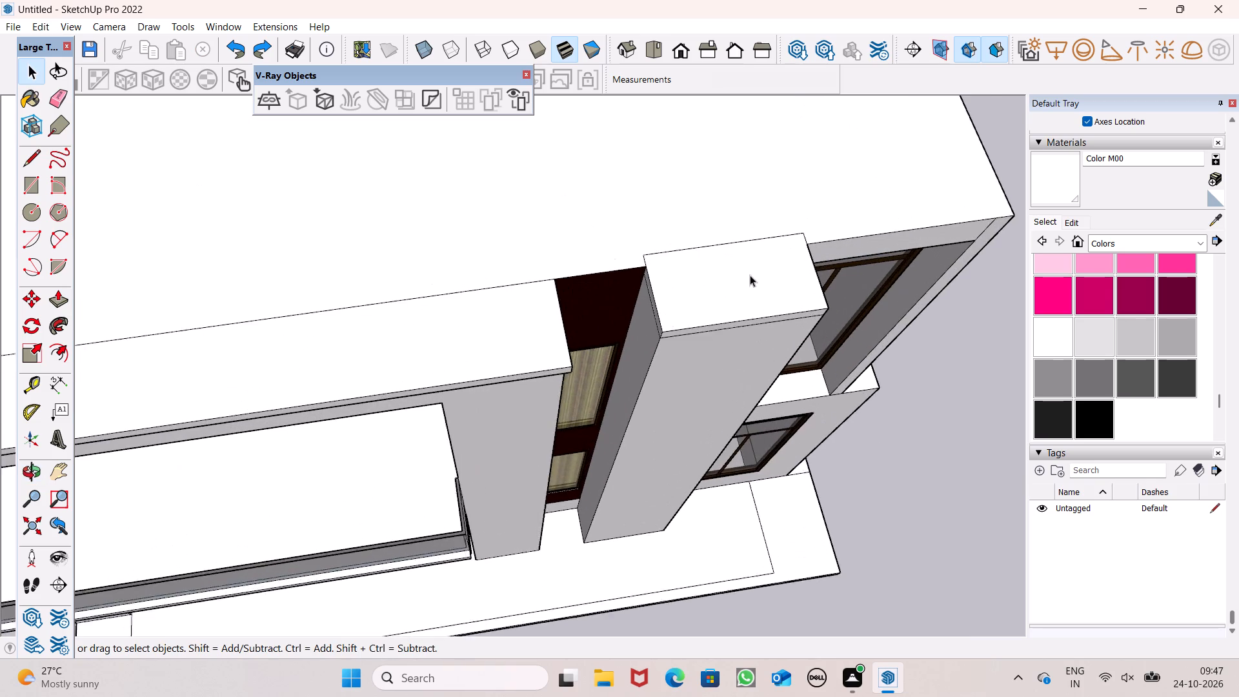
scroll(750, 275, up, 2)
scroll(864, 277, up, 6)
scroll(832, 267, down, 2)
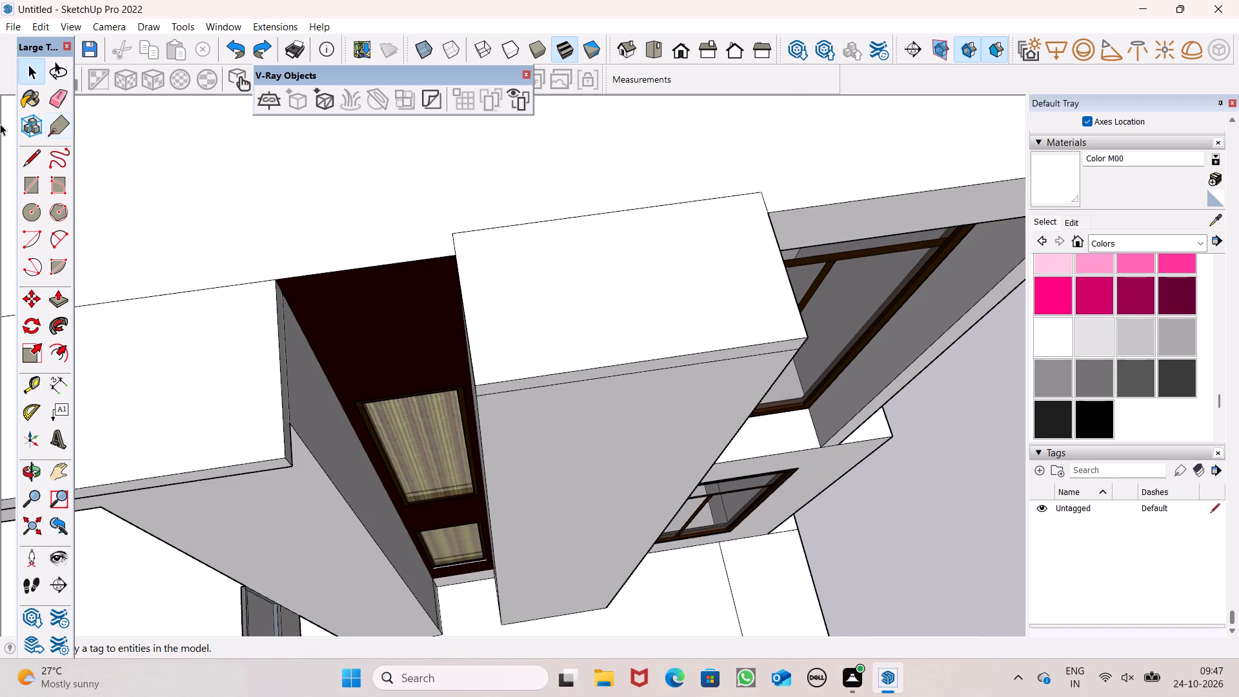
click(40, 163)
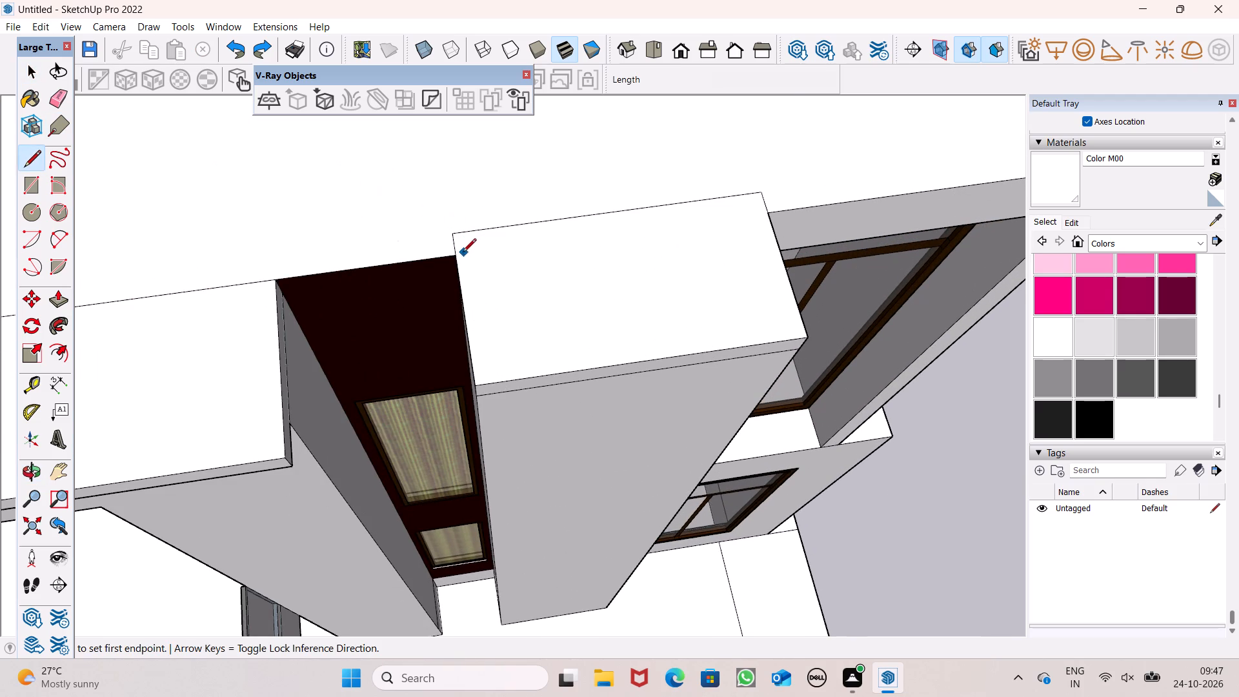
click(454, 255)
click(774, 211)
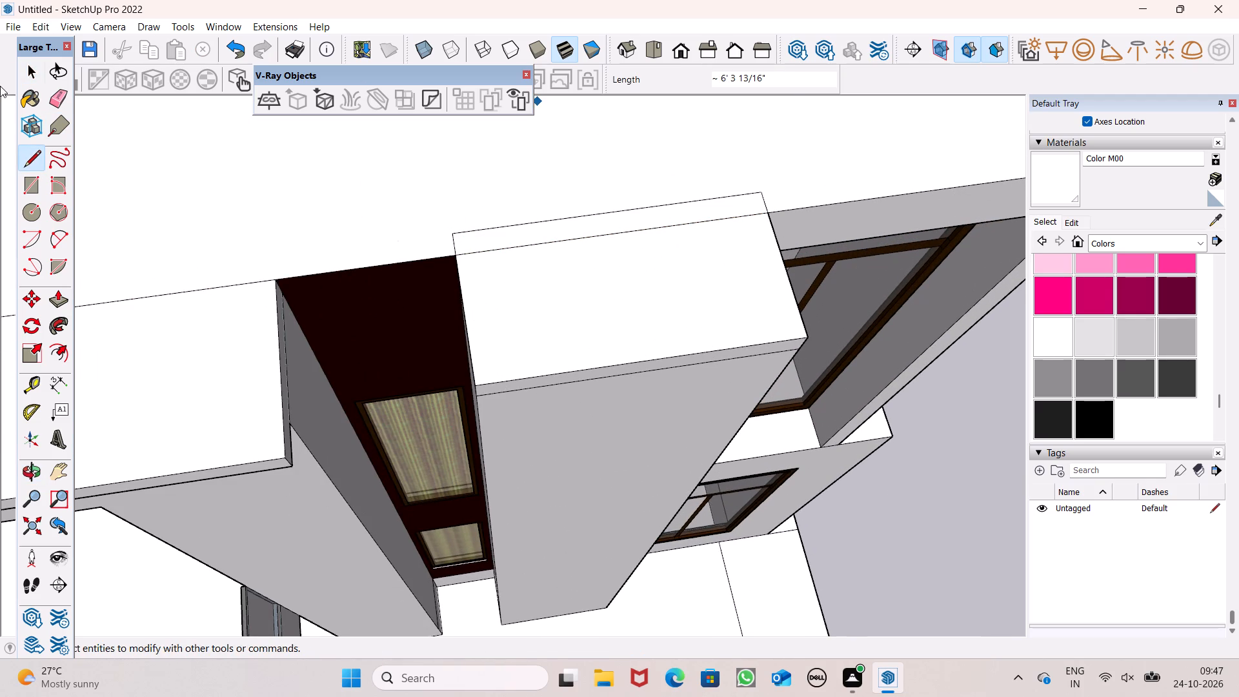
Erase the edges of the pillar's top that extend over the roof behind the new line.
drag(51, 98, 57, 98)
drag(458, 237, 448, 241)
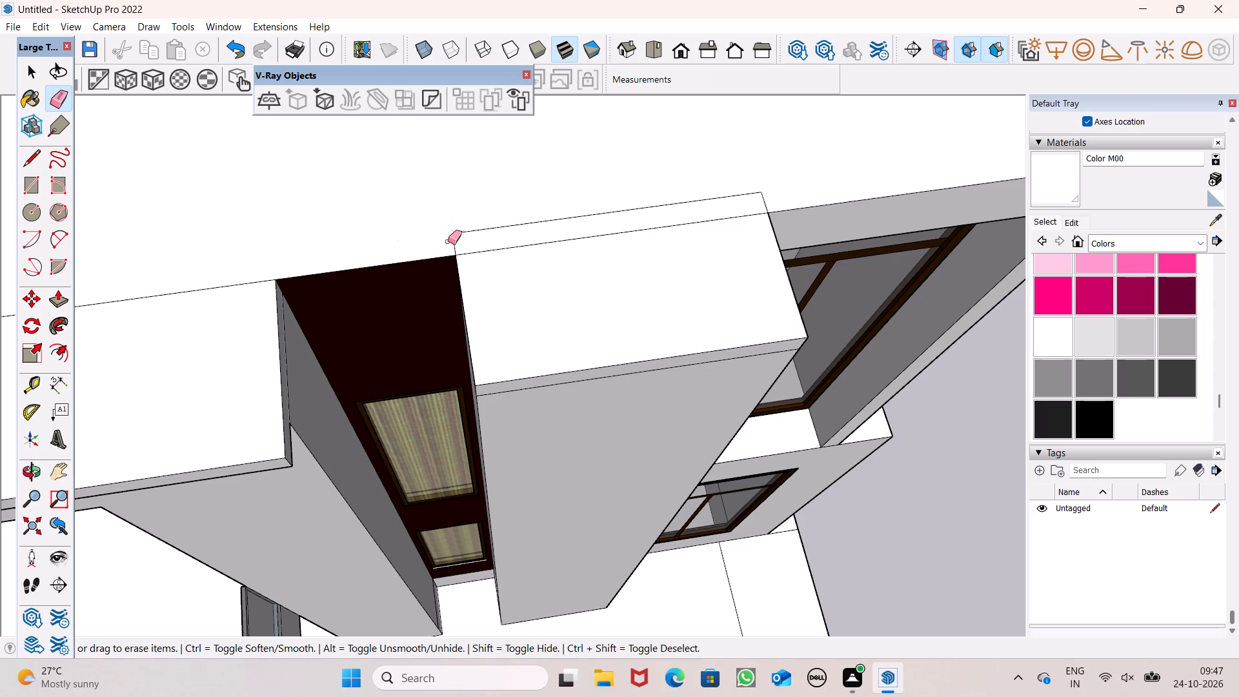
drag(448, 241, 451, 237)
click(453, 233)
drag(768, 188, 761, 196)
scroll(736, 154, down, 7)
key(space)
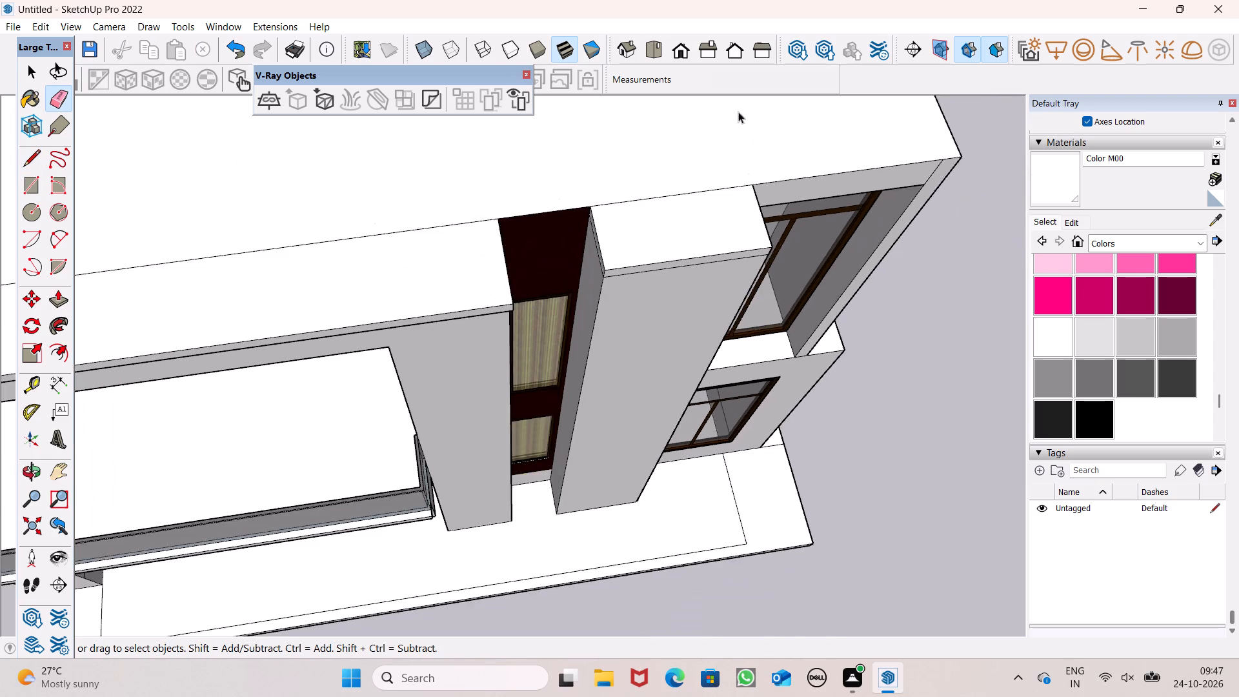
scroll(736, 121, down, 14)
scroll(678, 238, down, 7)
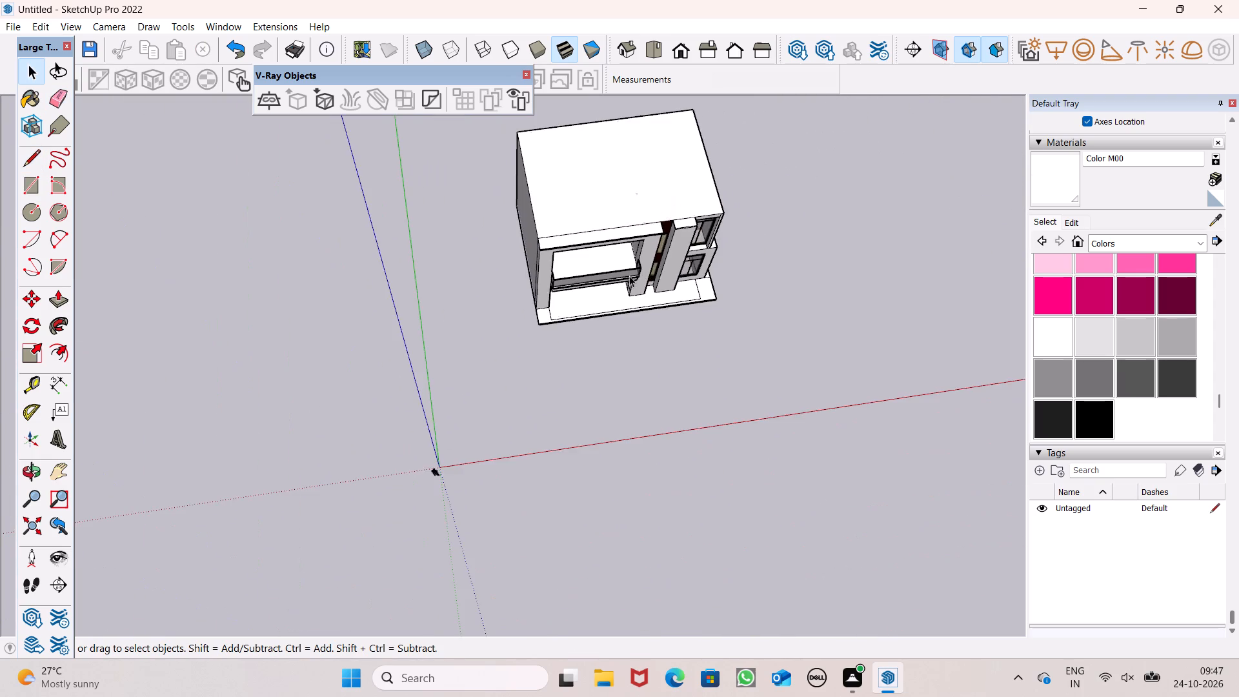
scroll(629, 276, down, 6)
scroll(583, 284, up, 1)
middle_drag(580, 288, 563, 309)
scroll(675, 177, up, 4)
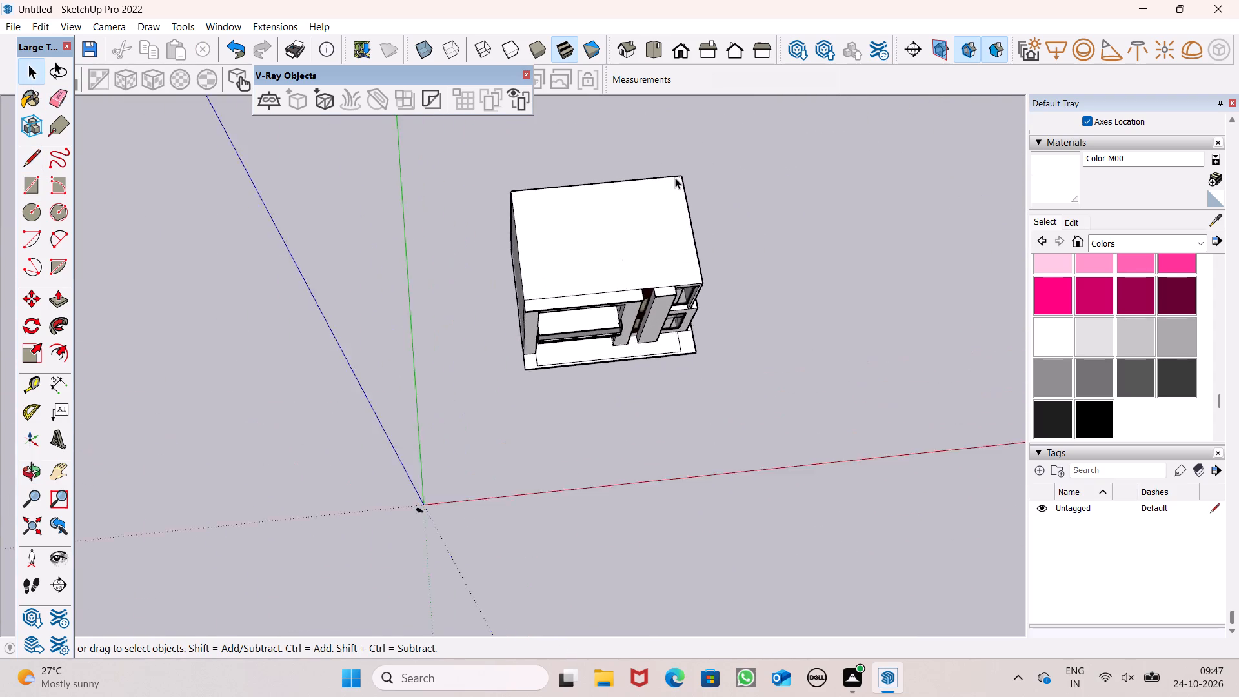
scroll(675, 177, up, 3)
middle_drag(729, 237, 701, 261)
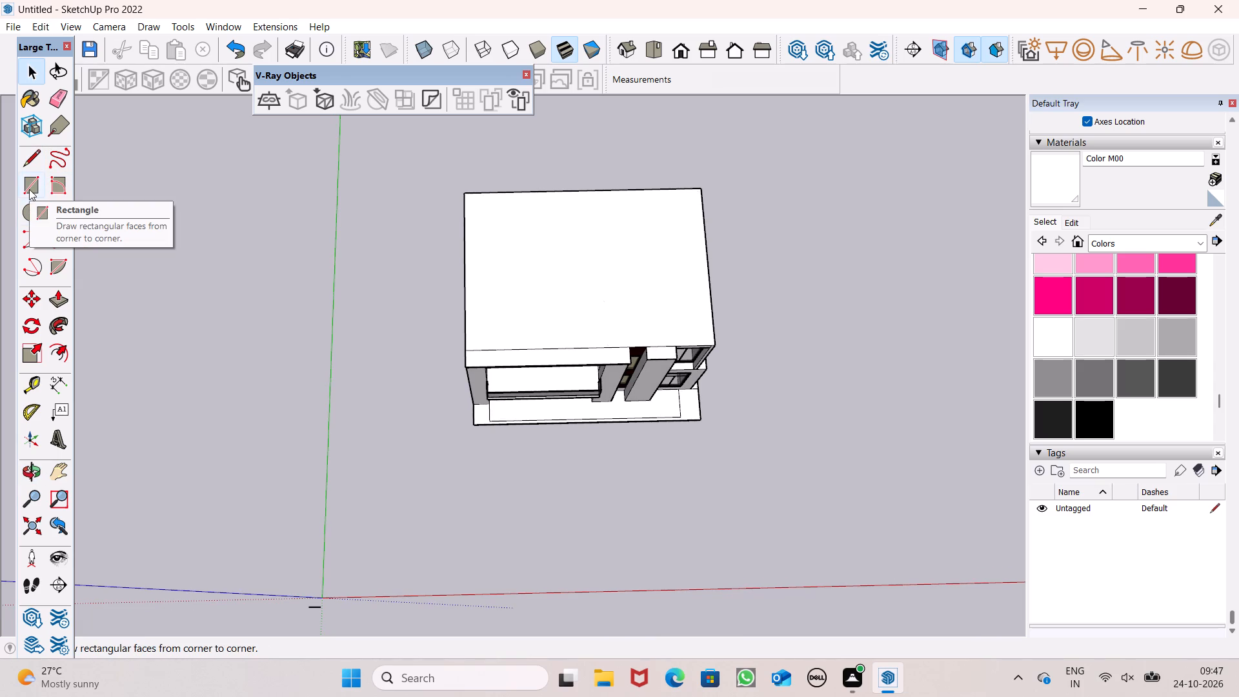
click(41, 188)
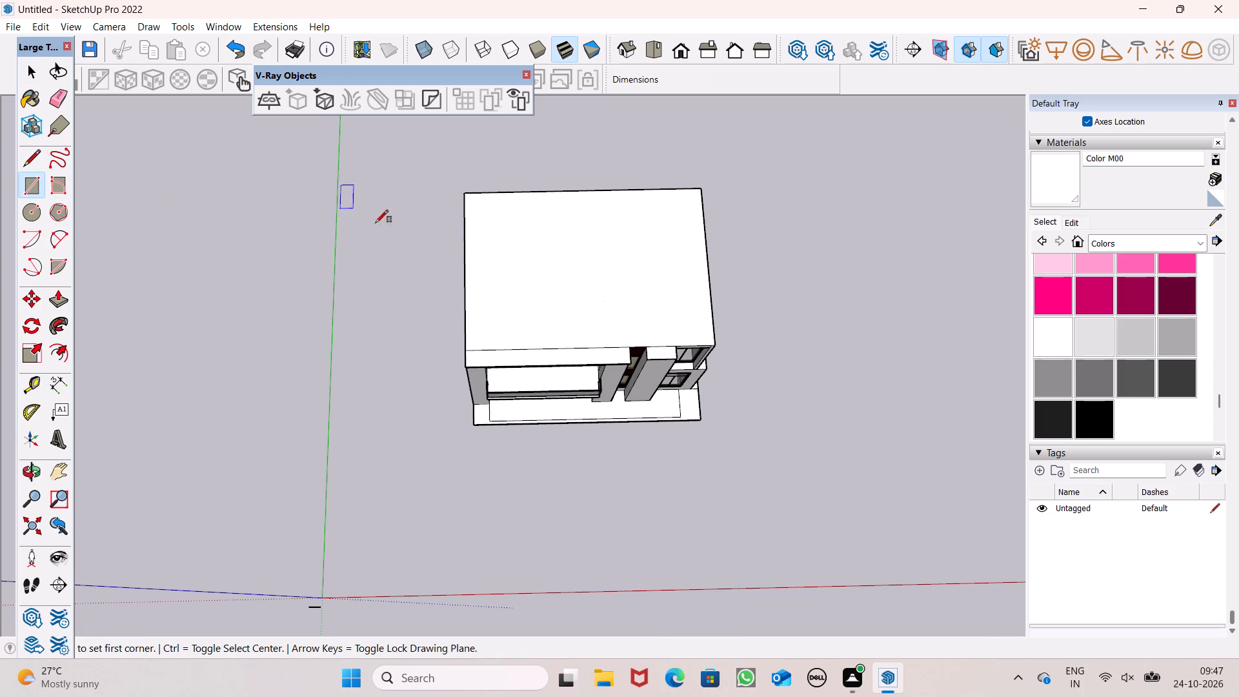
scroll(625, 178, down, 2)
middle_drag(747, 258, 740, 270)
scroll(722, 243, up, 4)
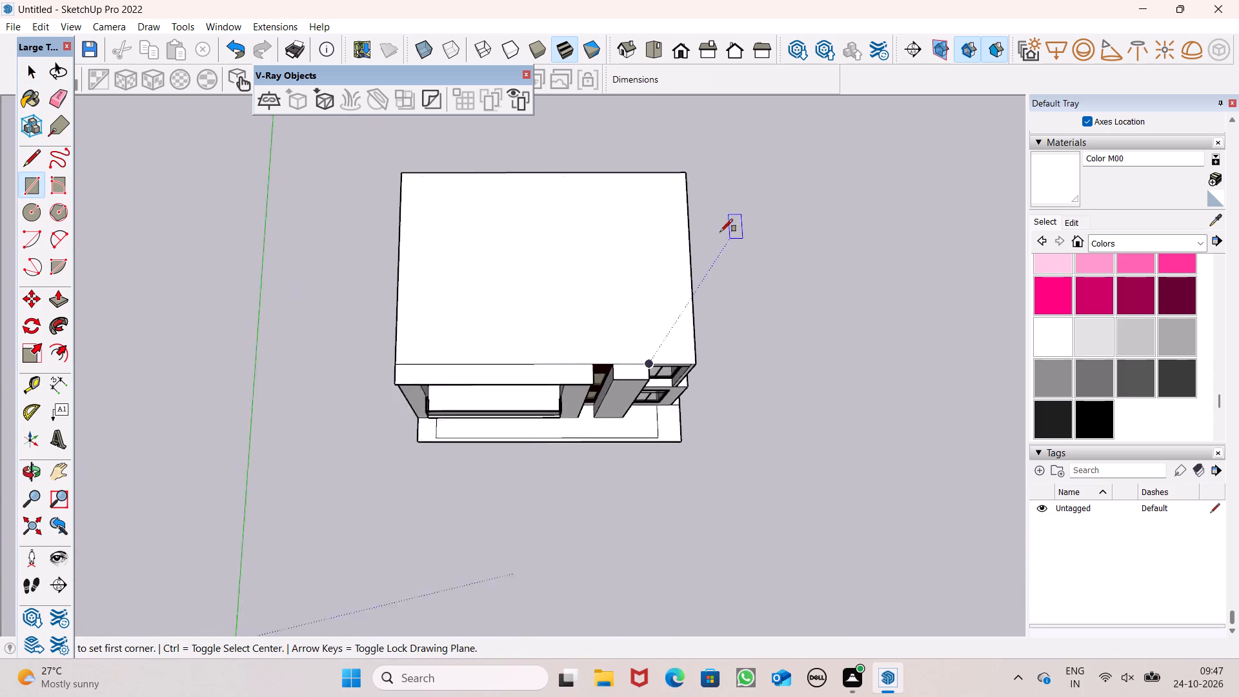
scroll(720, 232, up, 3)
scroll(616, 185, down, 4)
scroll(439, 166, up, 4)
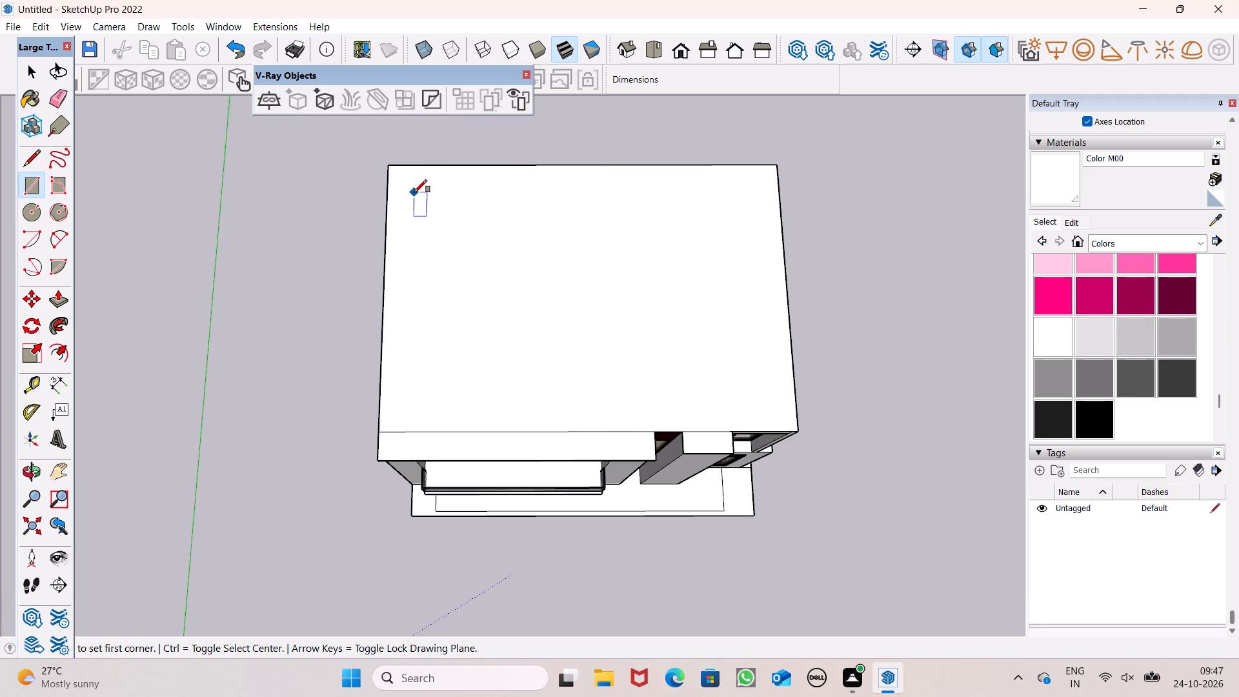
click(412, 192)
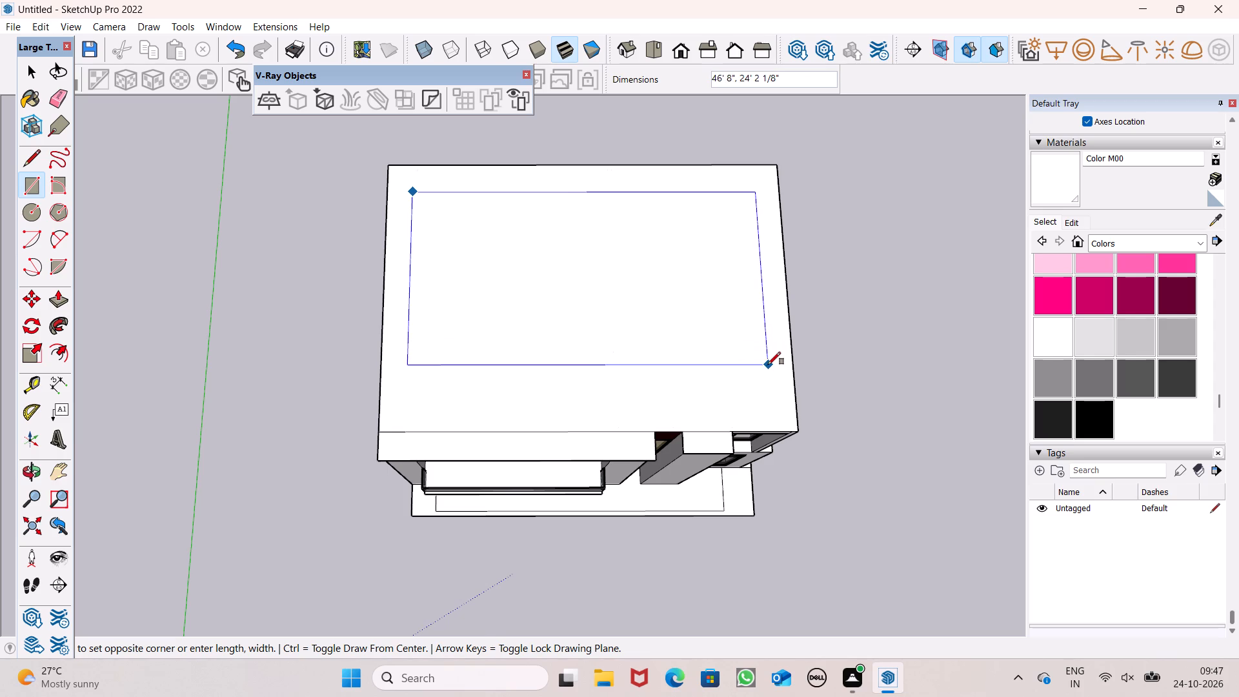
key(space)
Place a guide on the roof about 3' 7 3/4" inside and parallel to its back edge.
click(31, 386)
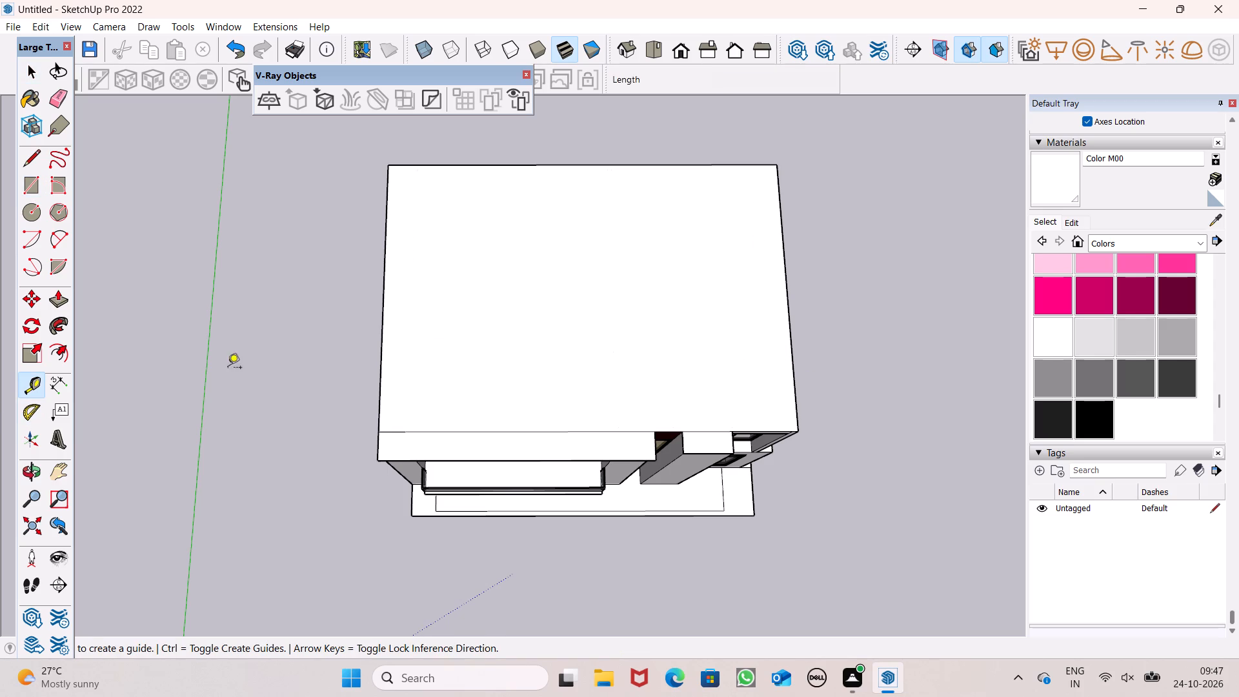
click(490, 167)
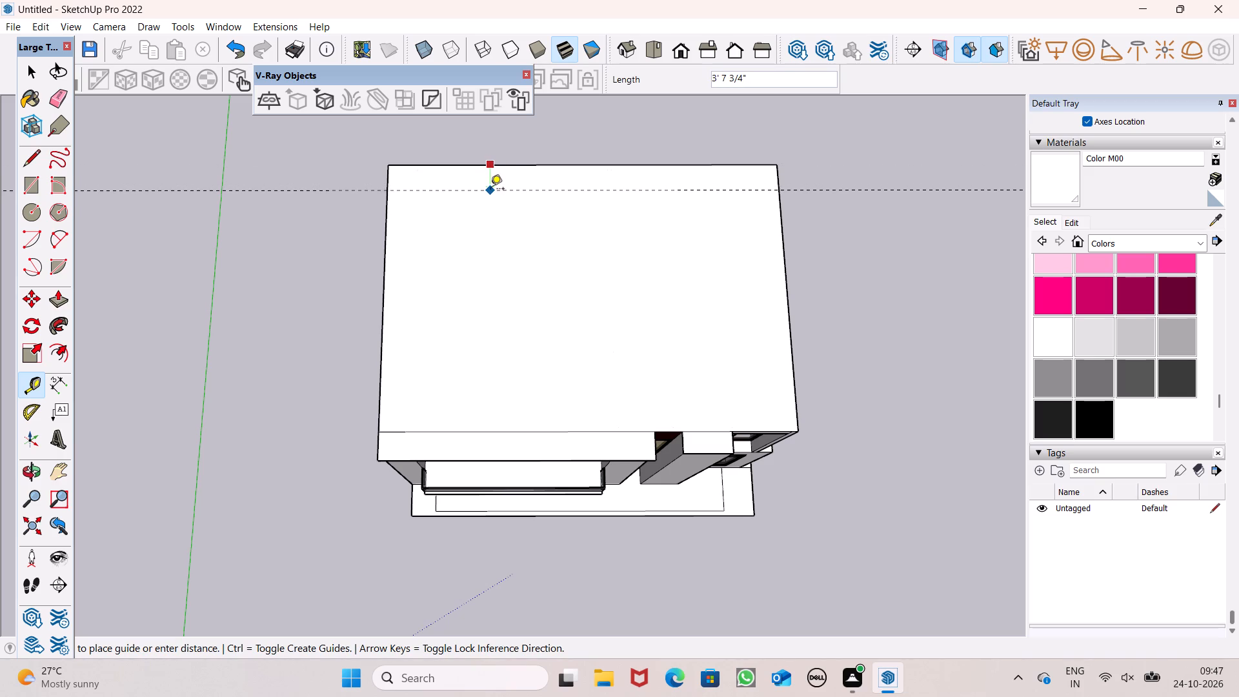
click(490, 189)
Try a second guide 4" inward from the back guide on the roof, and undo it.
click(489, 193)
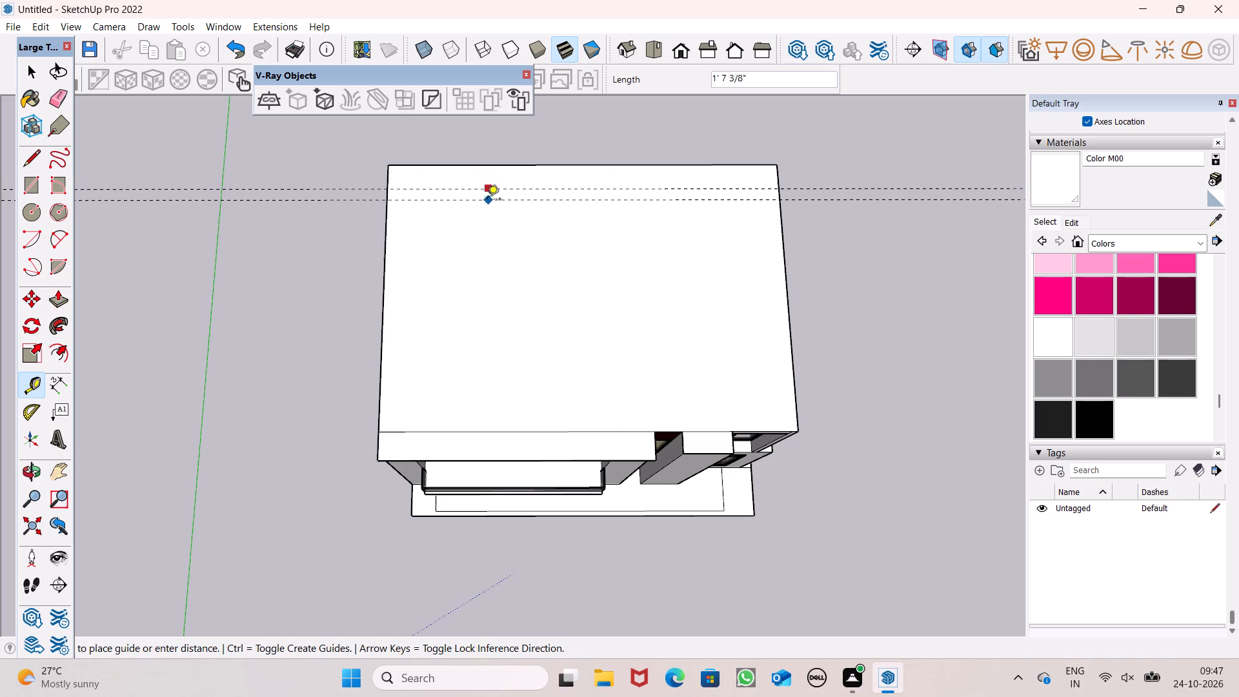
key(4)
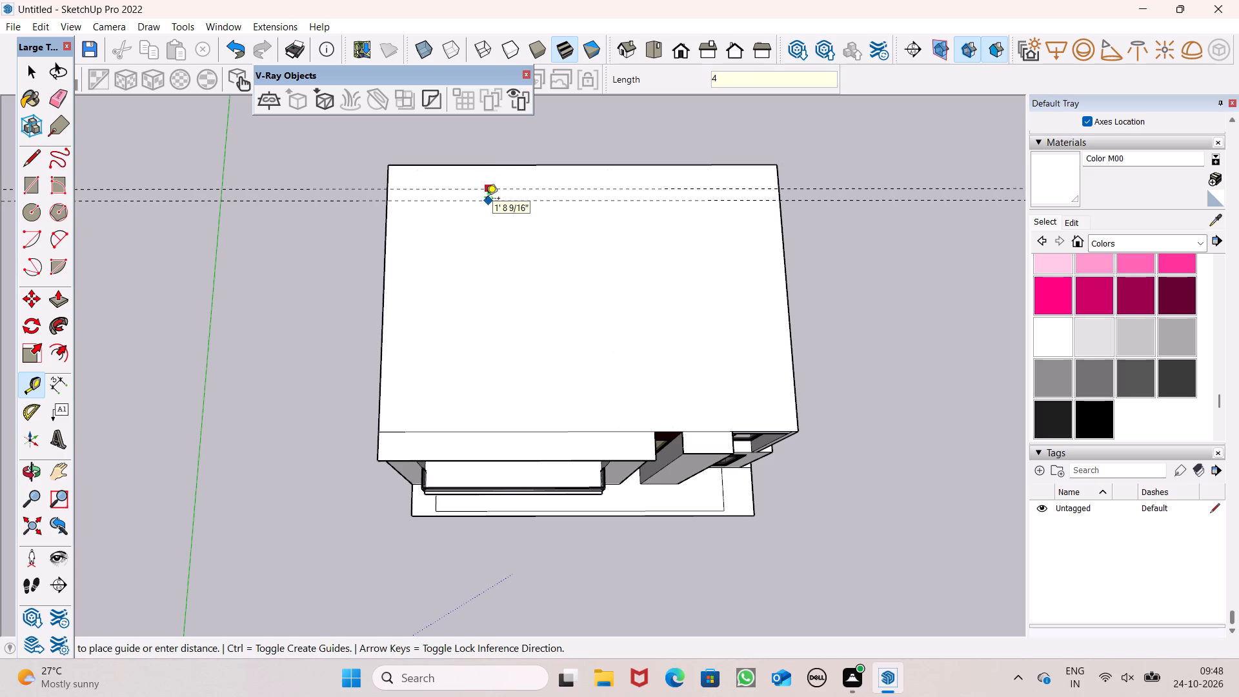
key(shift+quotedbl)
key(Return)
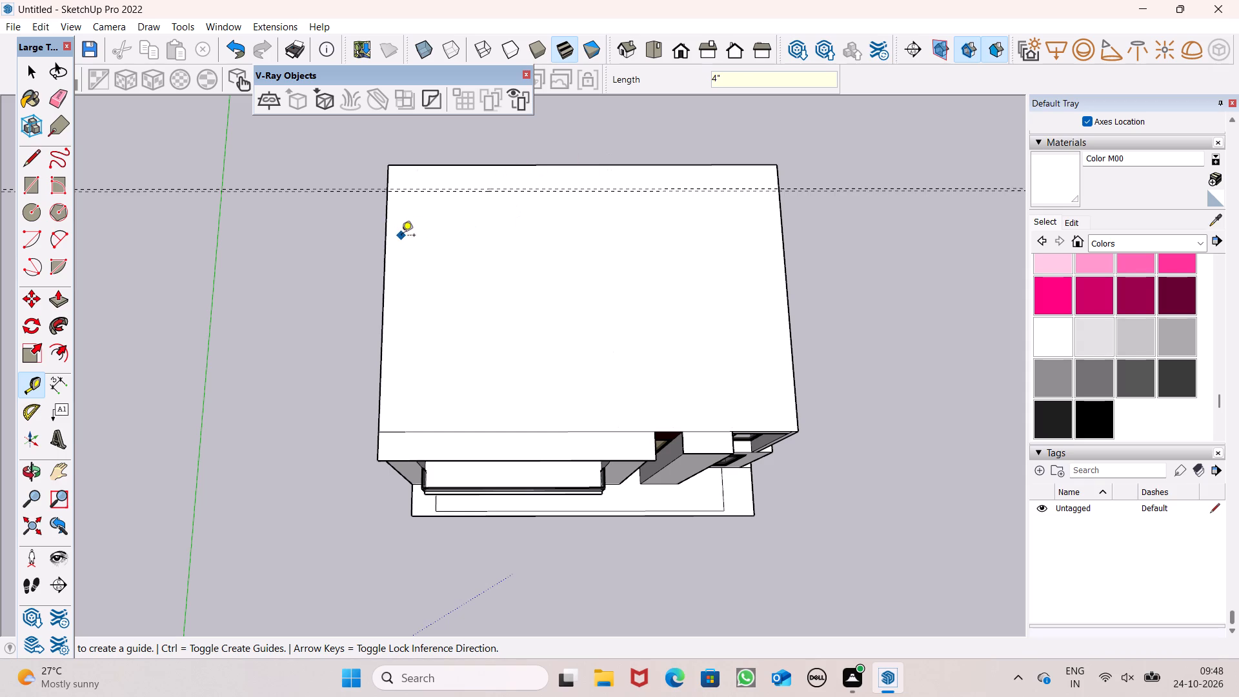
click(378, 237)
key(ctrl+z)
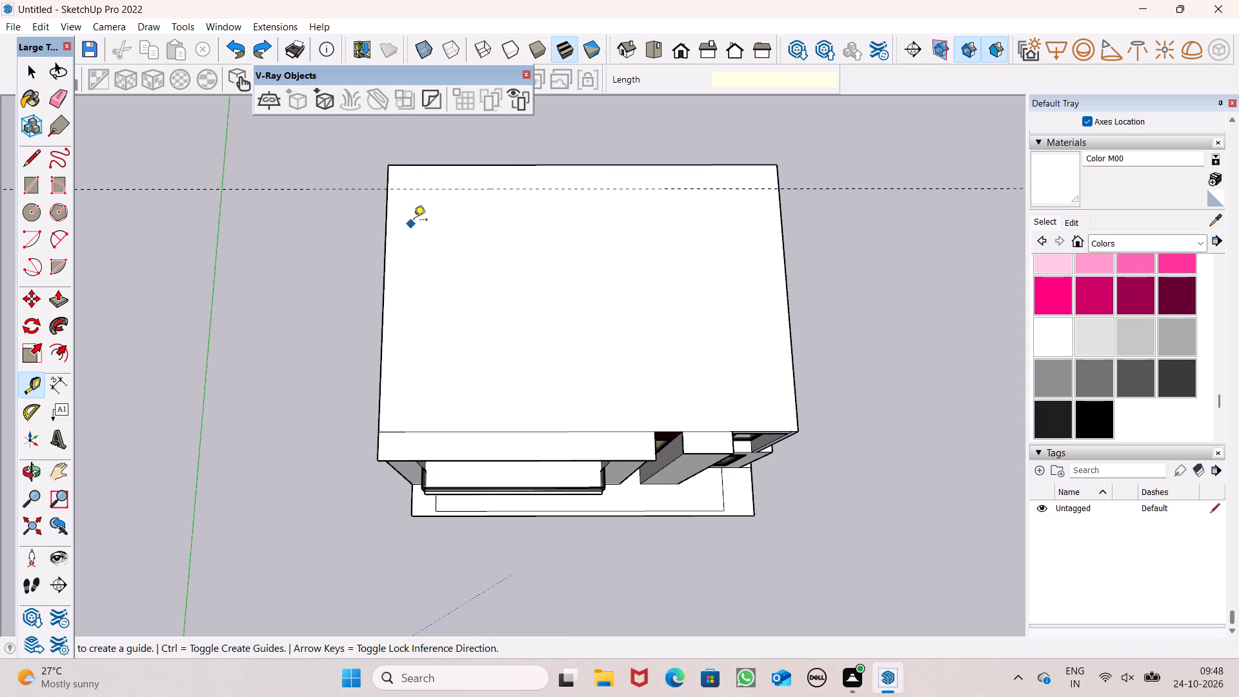
Add a parallel guide 6" inward from the back guide on the roof.
click(499, 188)
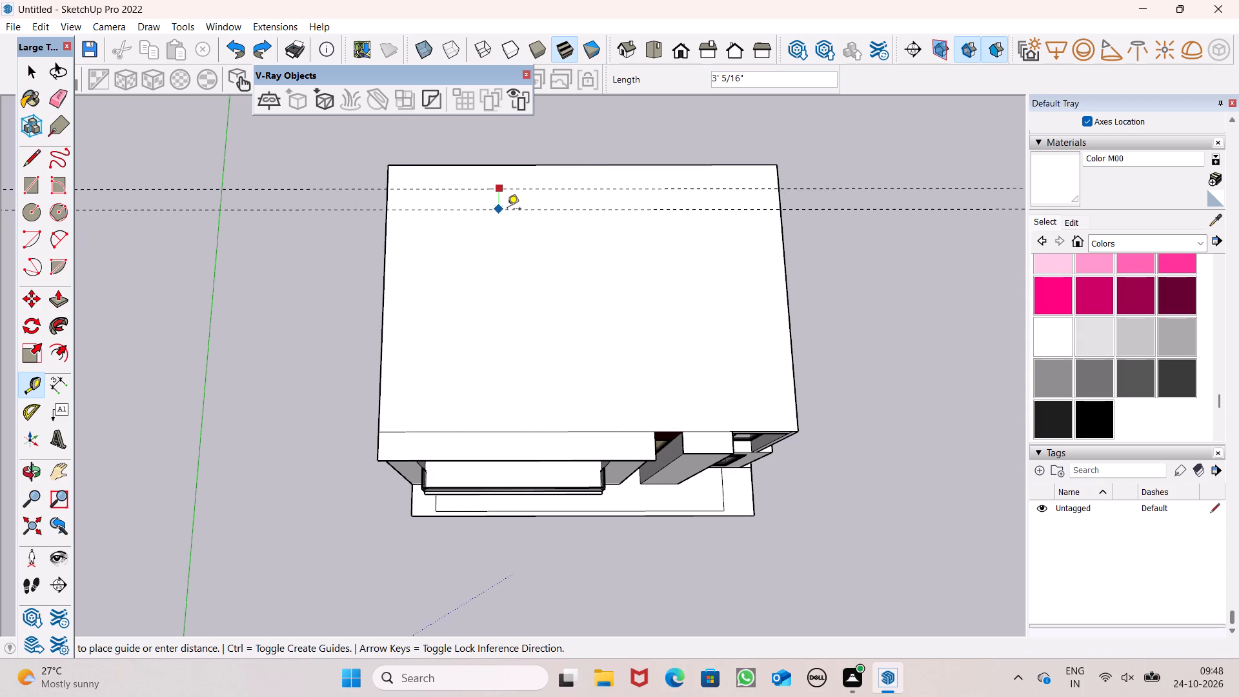
text(6")
key(Return)
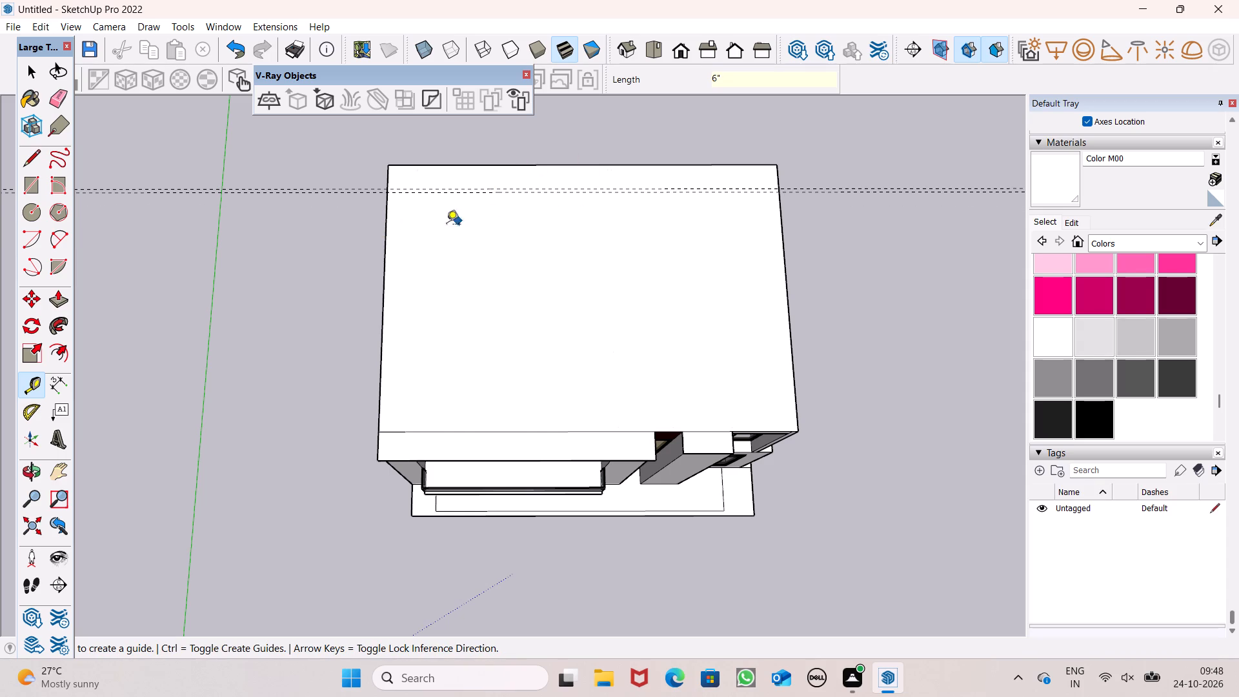
Place a guide about 4' 1/8" inside the roof's balcony-side edge, plus a parallel guide 6" further inward.
click(388, 238)
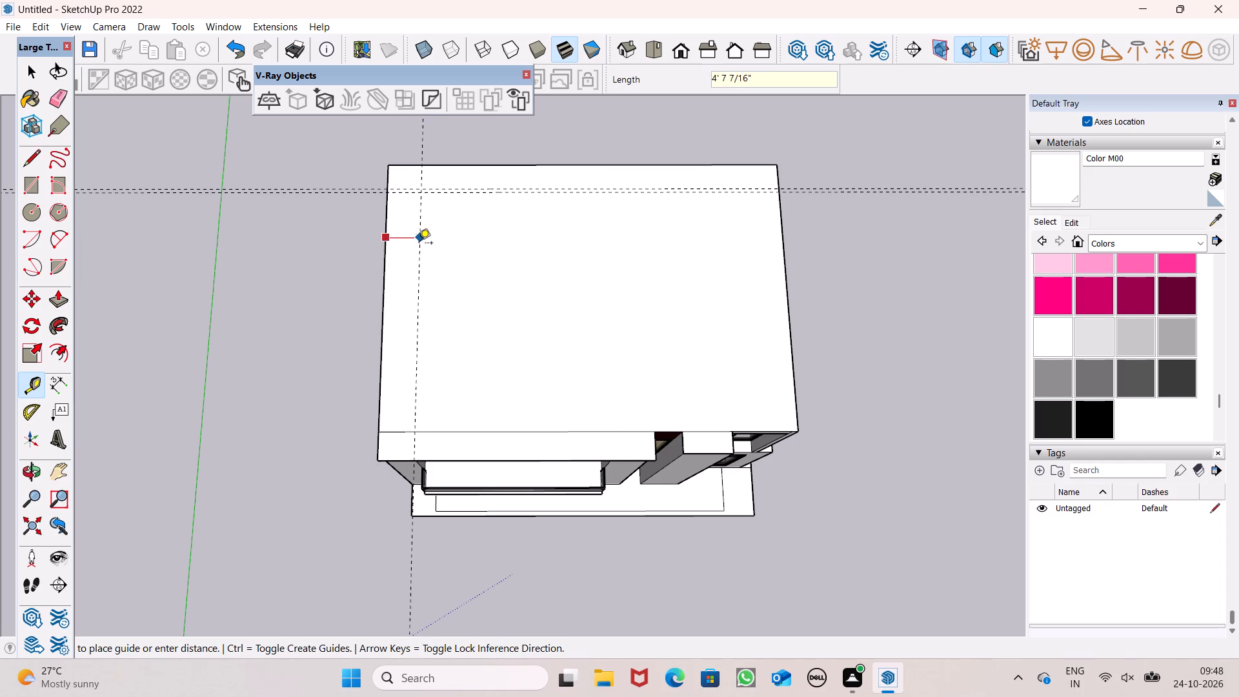
click(416, 245)
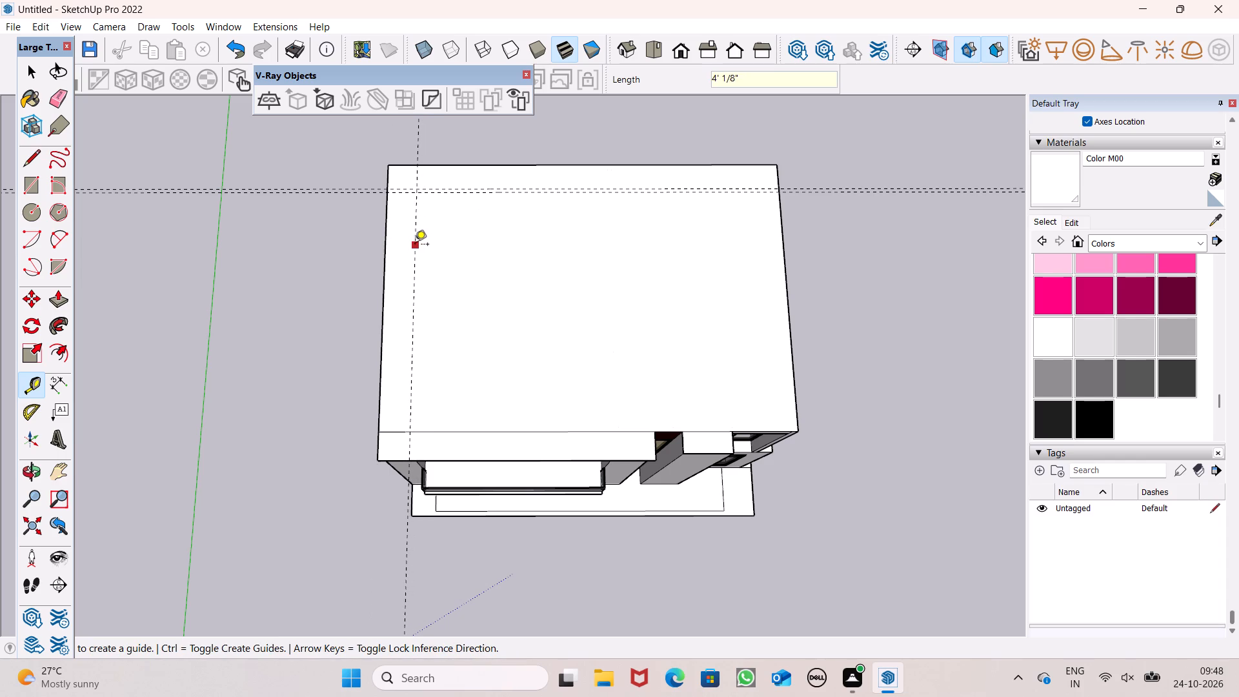
click(412, 248)
key(6)
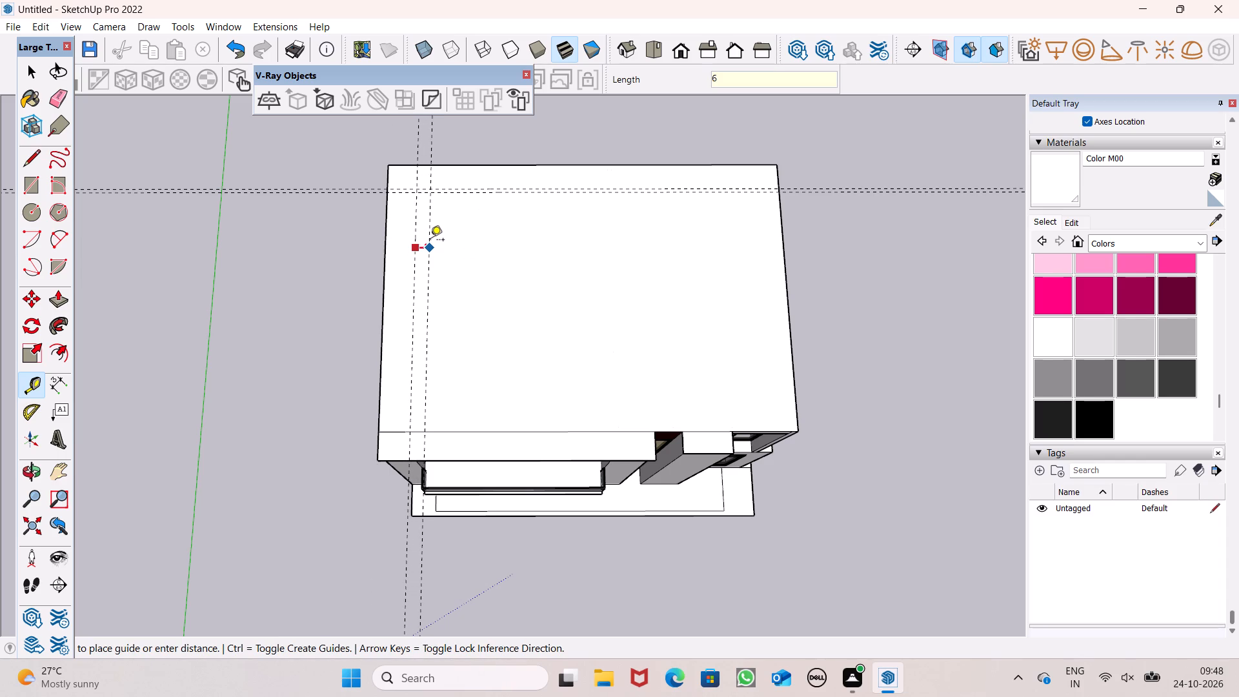
key(shift+quotedbl)
key(Return)
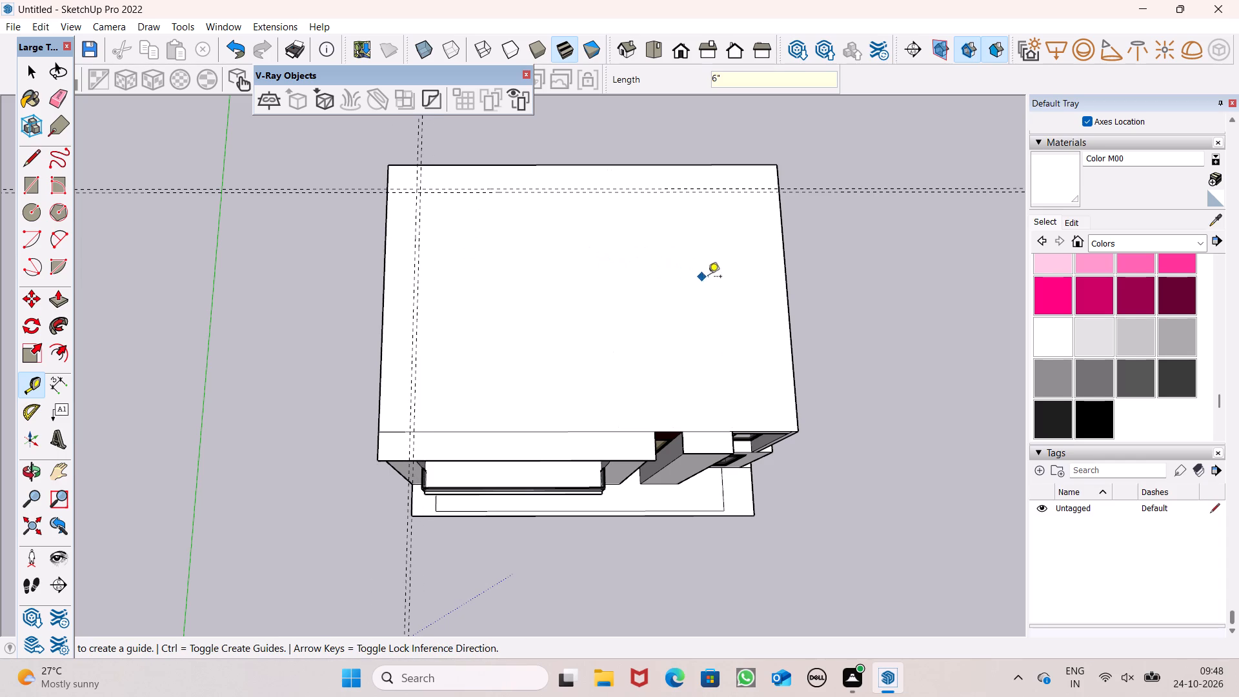
Place a guide inside the roof's opposite side edge, beyond the pillar, plus a parallel guide 6" further inward.
click(786, 283)
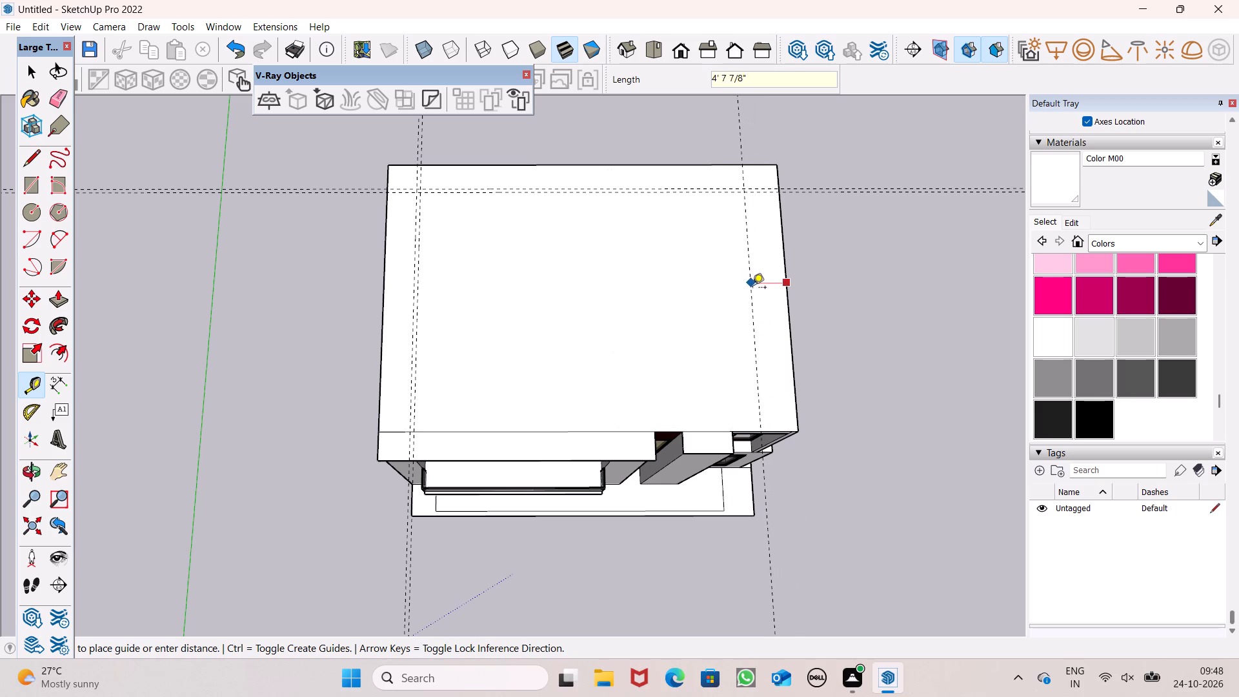
click(757, 287)
click(756, 287)
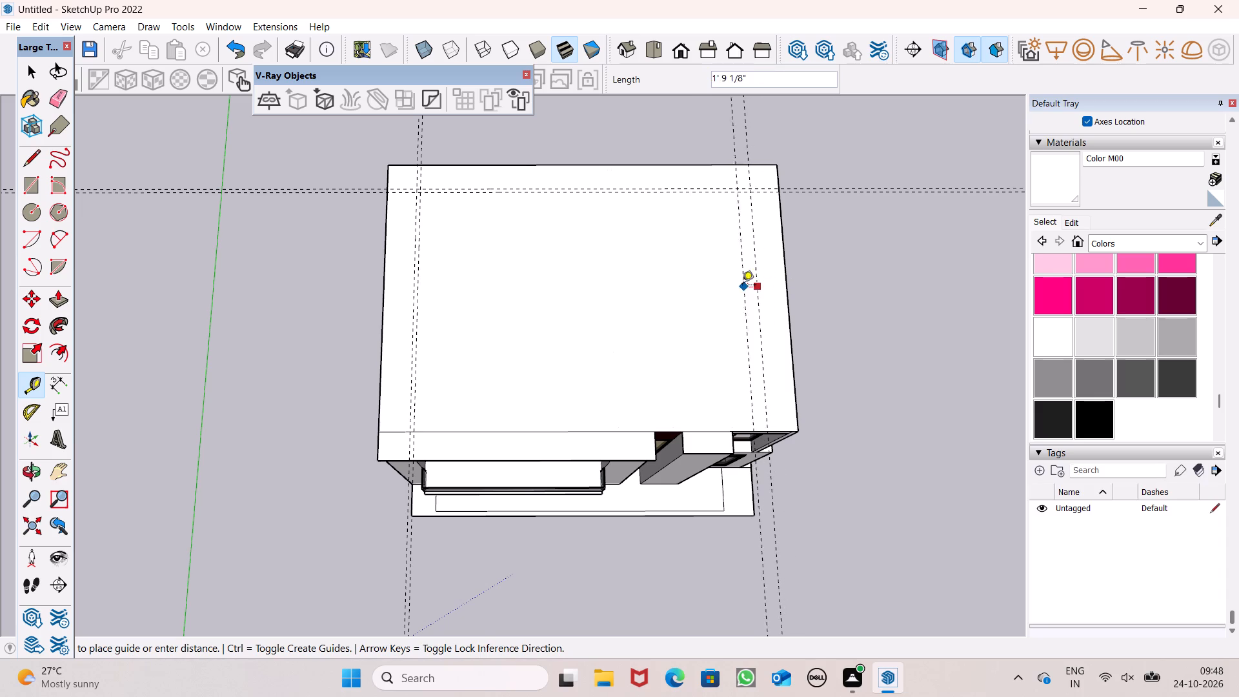
key(6)
key(shift+quotedbl)
key(Return)
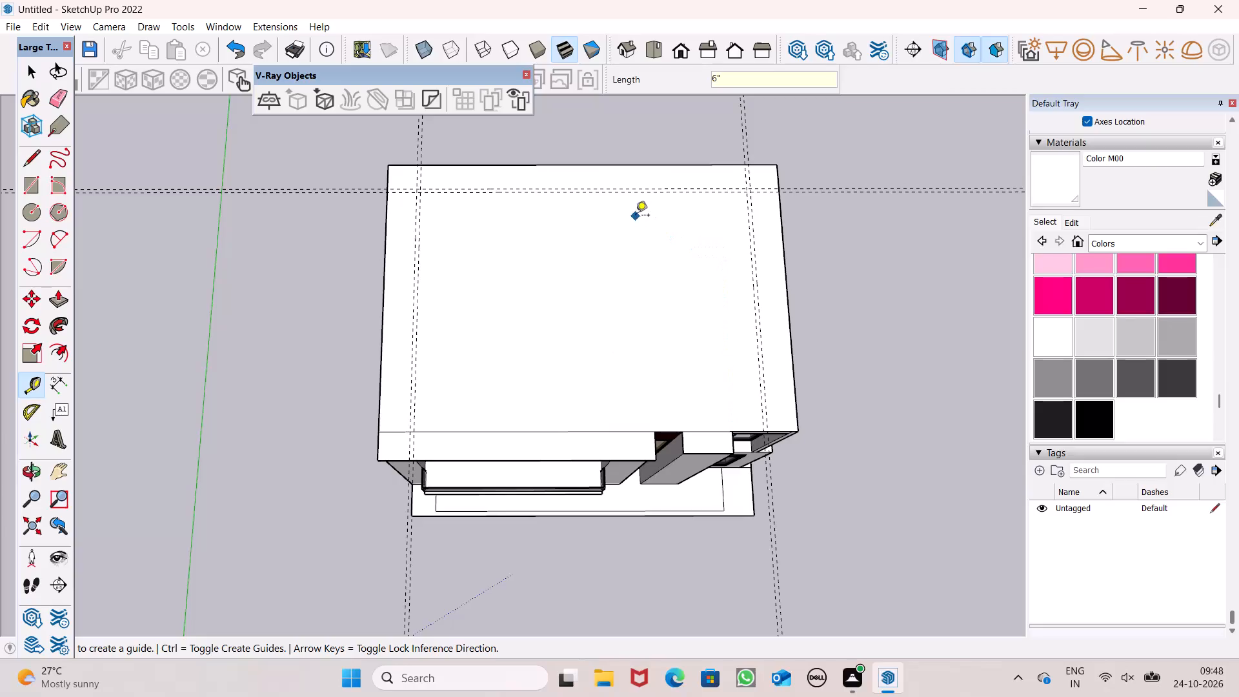
Place a guide about 13' 5" inward from the pillar-side inner guide, plus a parallel guide 6" beyond it toward the balcony side.
scroll(685, 190, down, 2)
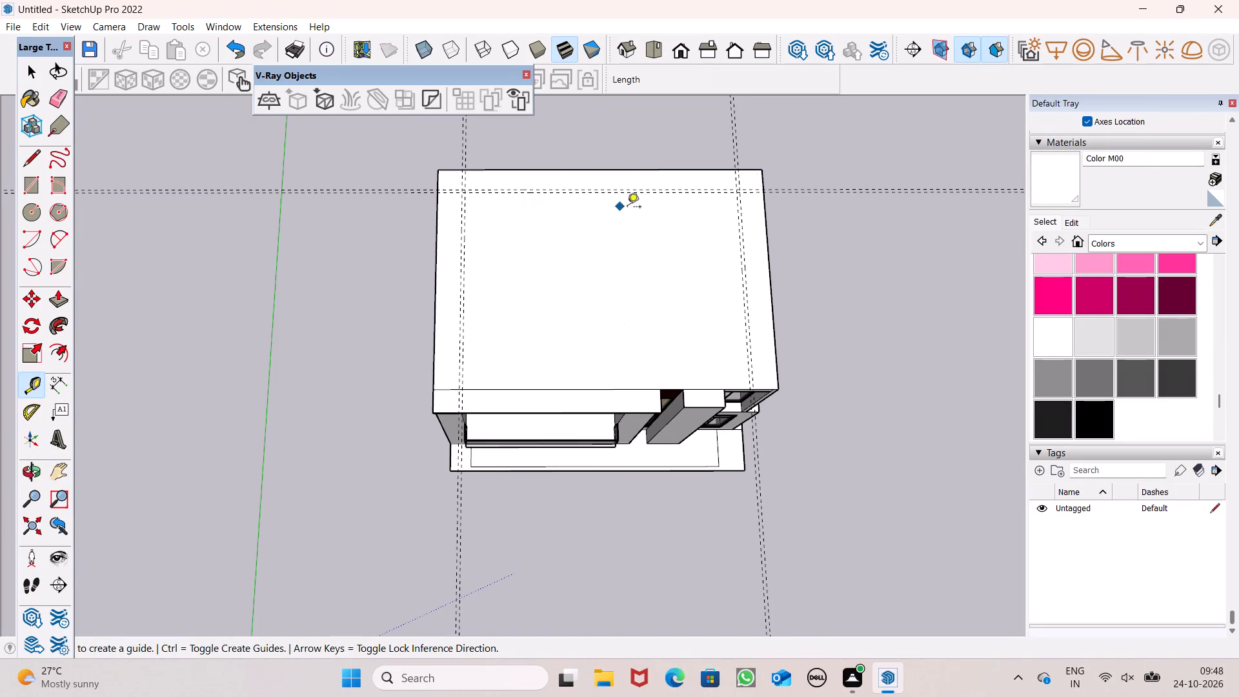
scroll(710, 218, up, 2)
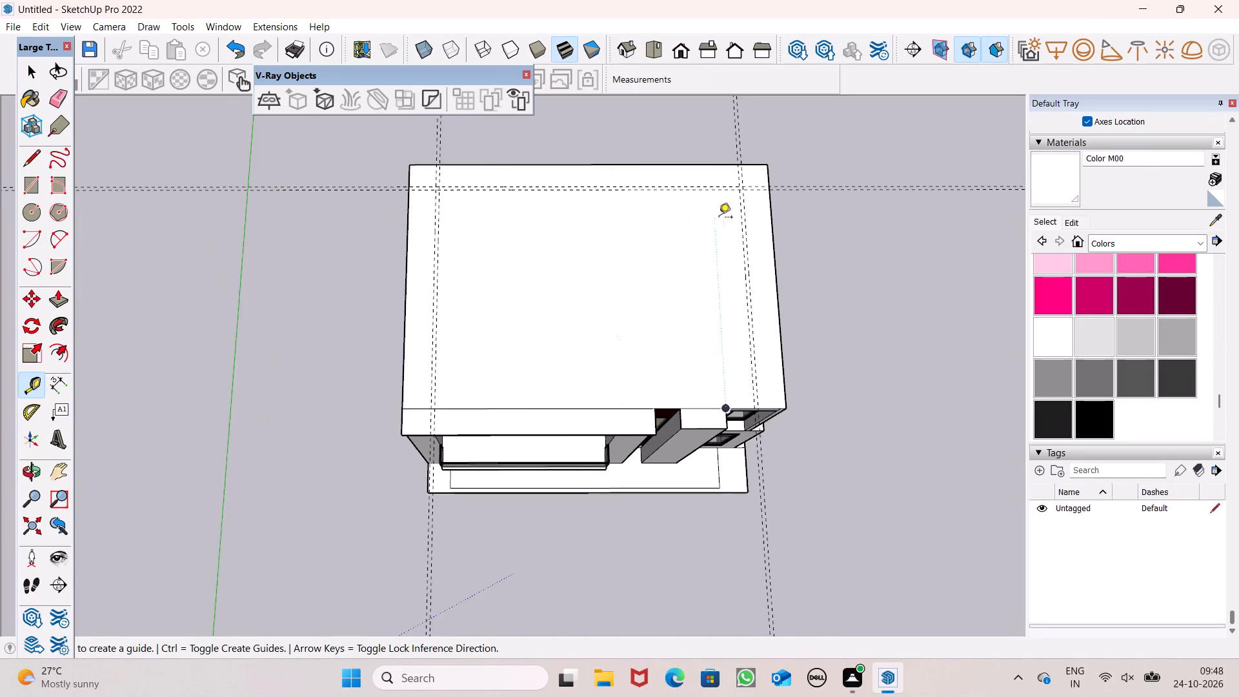
click(745, 243)
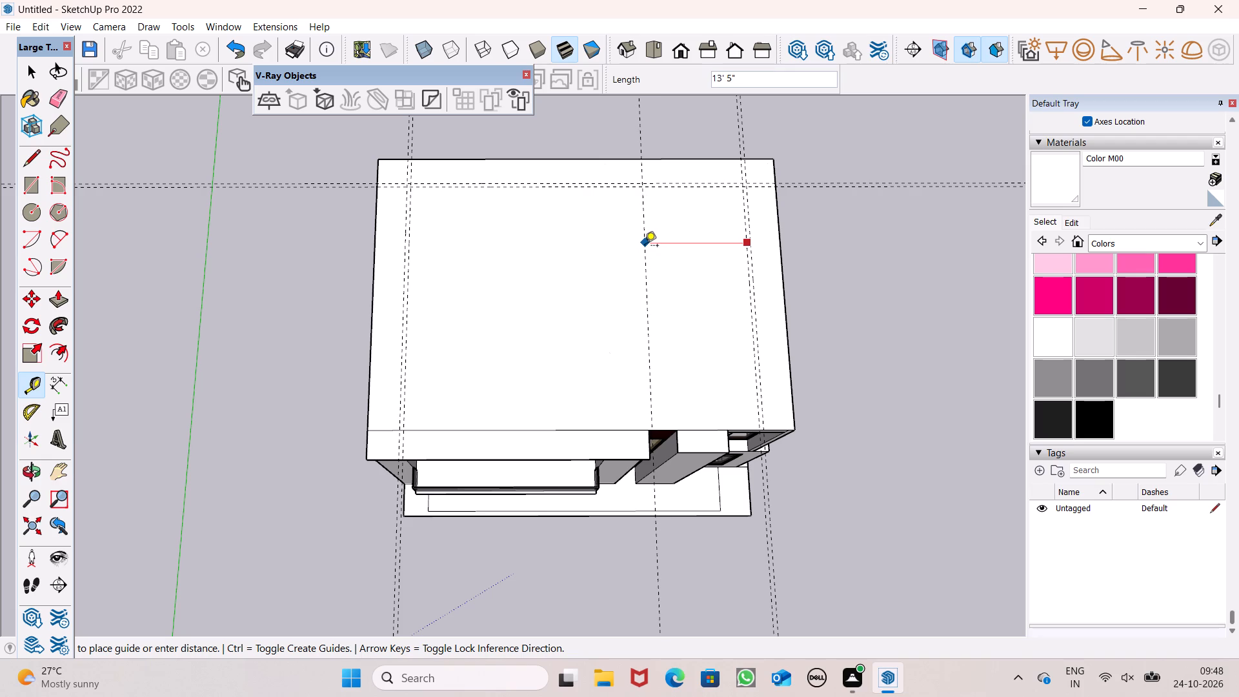
click(645, 247)
click(644, 247)
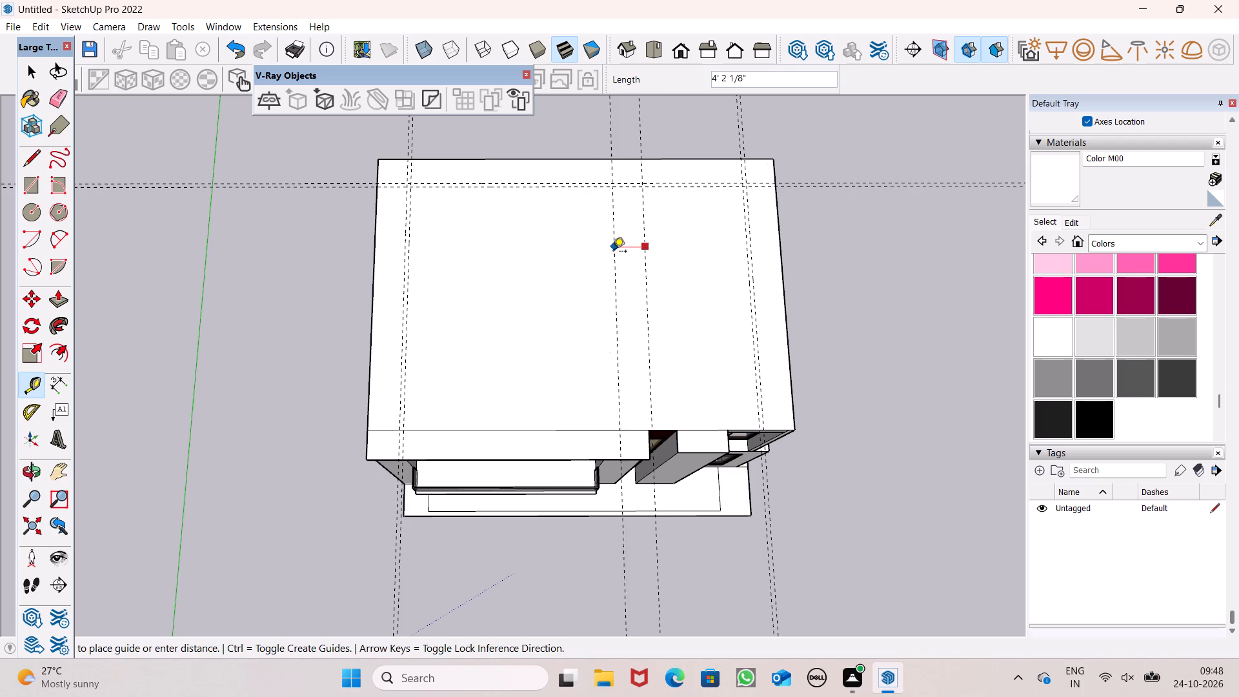
key(6)
key(shift+quotedbl)
key(Return)
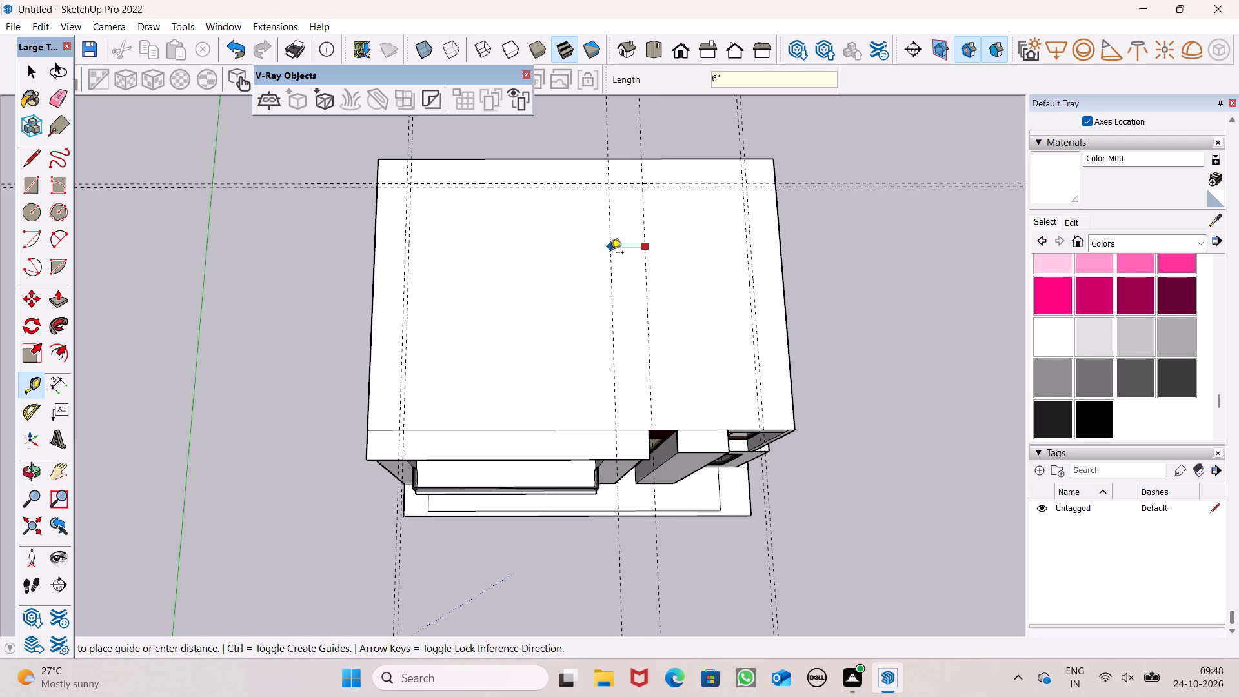
scroll(665, 227, down, 1)
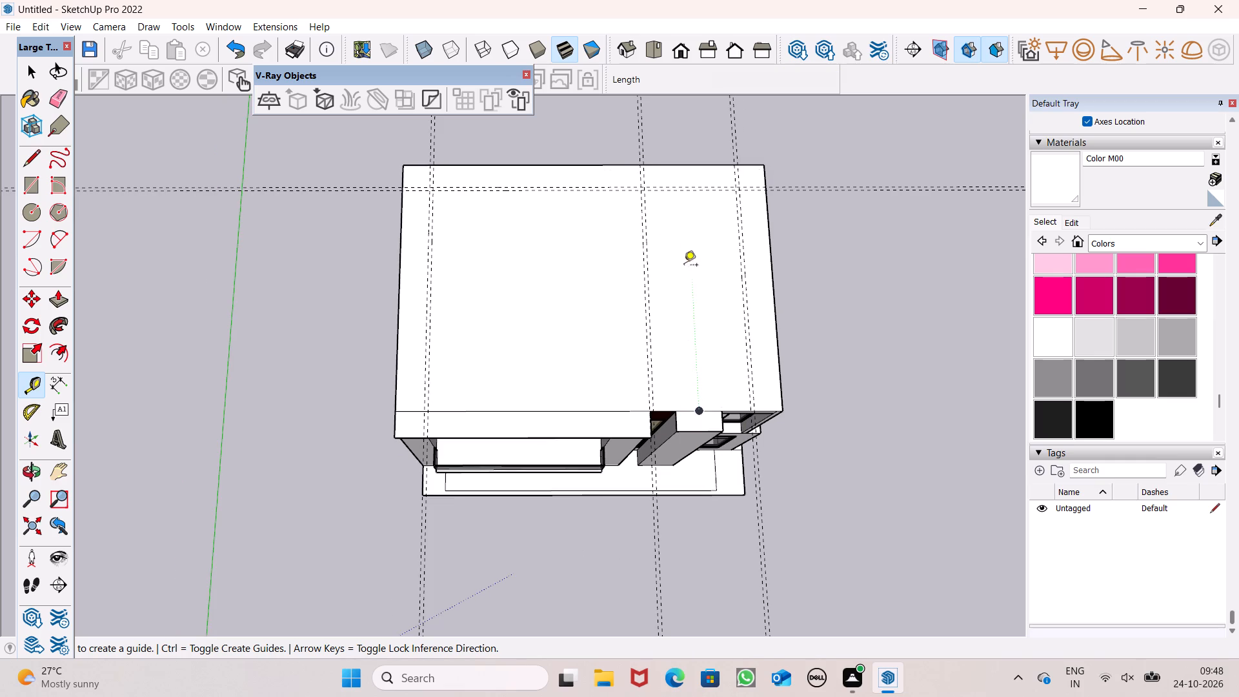
Place a guide across the middle of the roof, about 14' forward from the inner back guide.
click(687, 190)
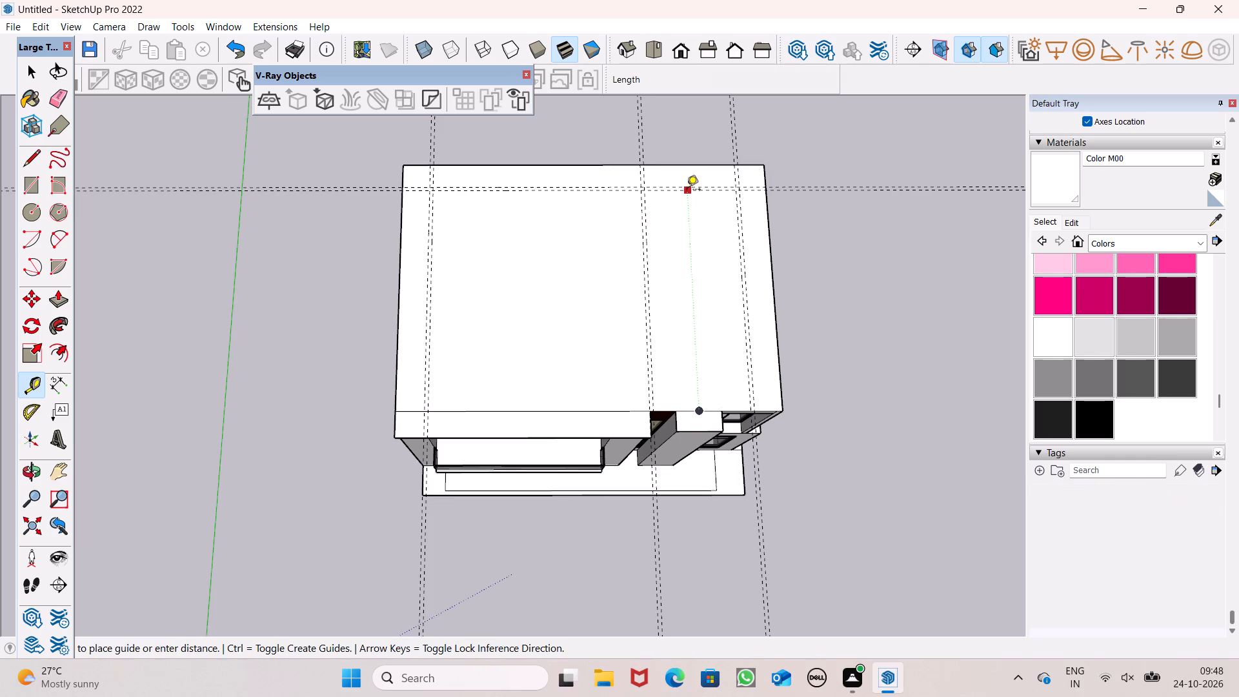
key(space)
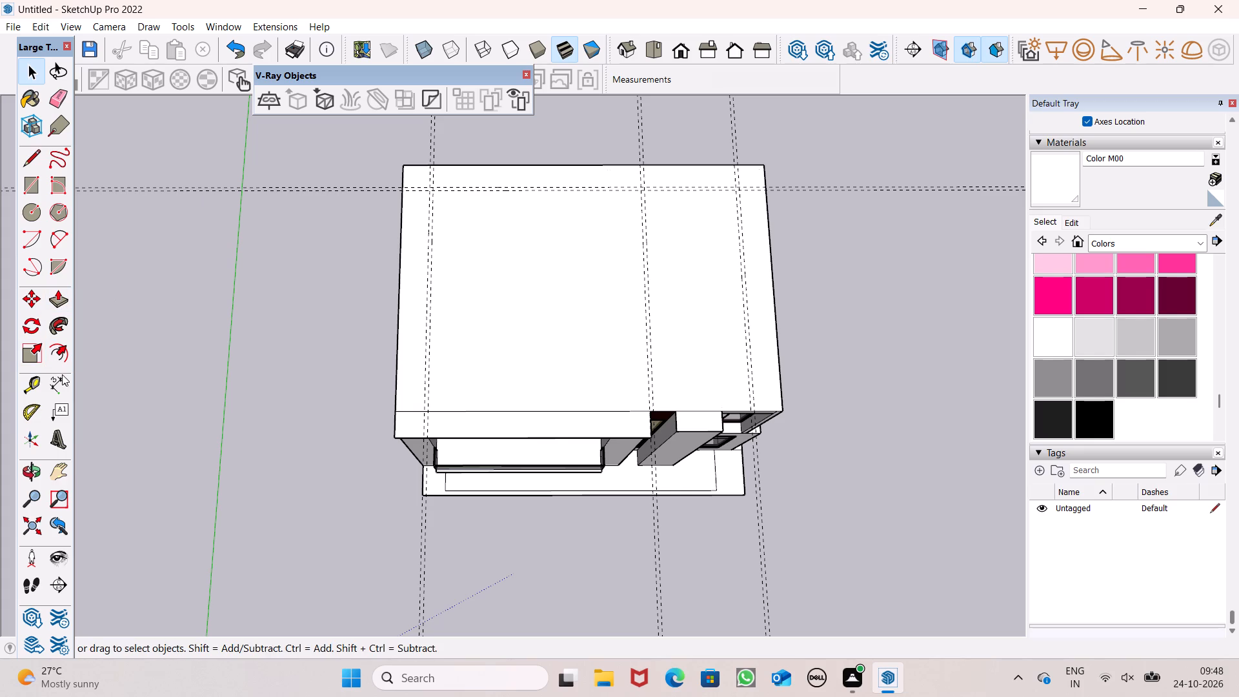
drag(33, 381, 43, 378)
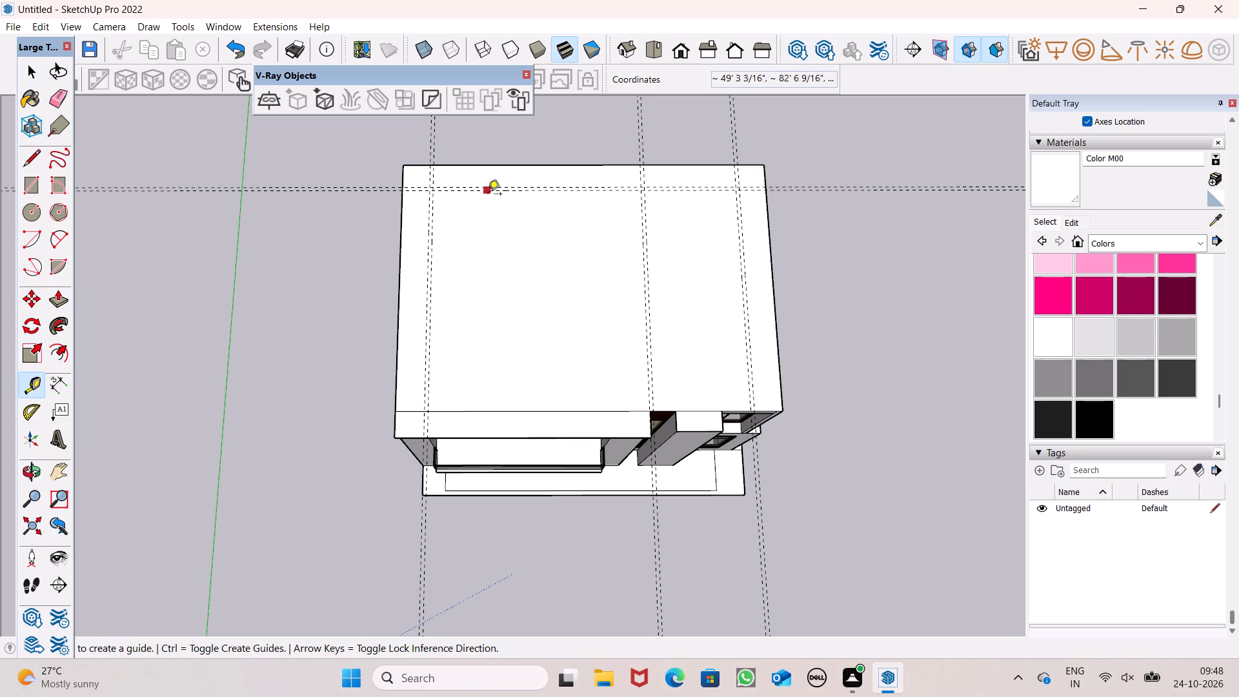
click(488, 195)
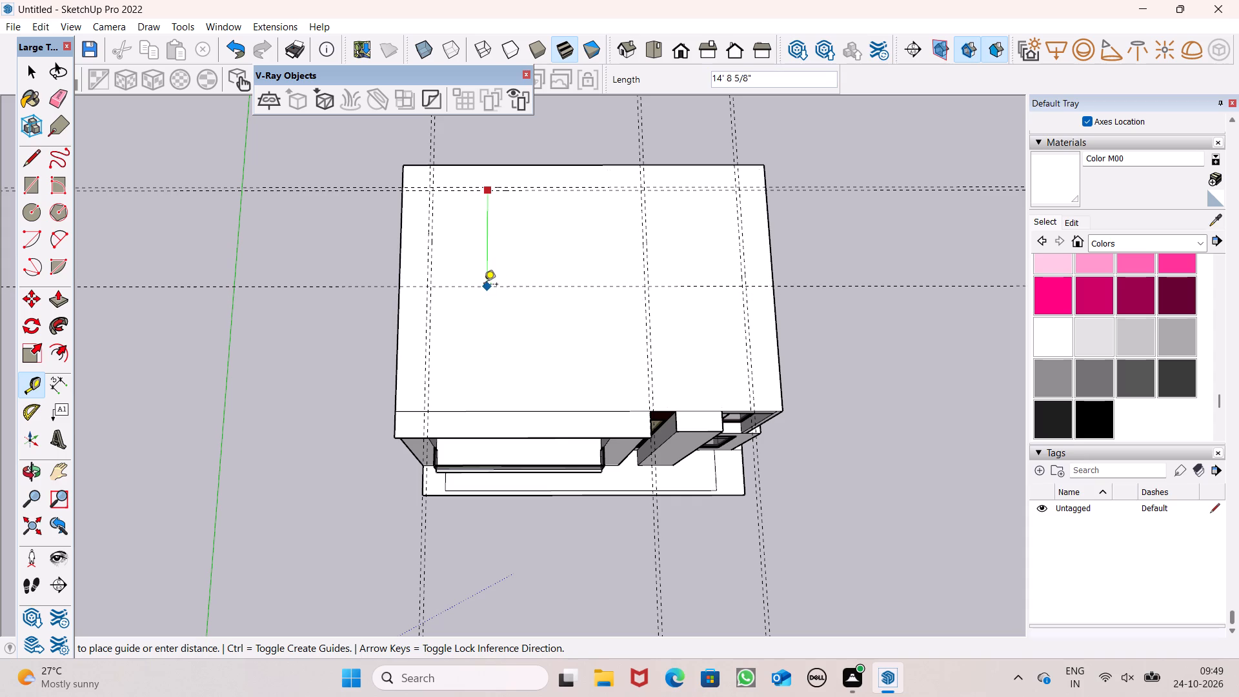
click(484, 281)
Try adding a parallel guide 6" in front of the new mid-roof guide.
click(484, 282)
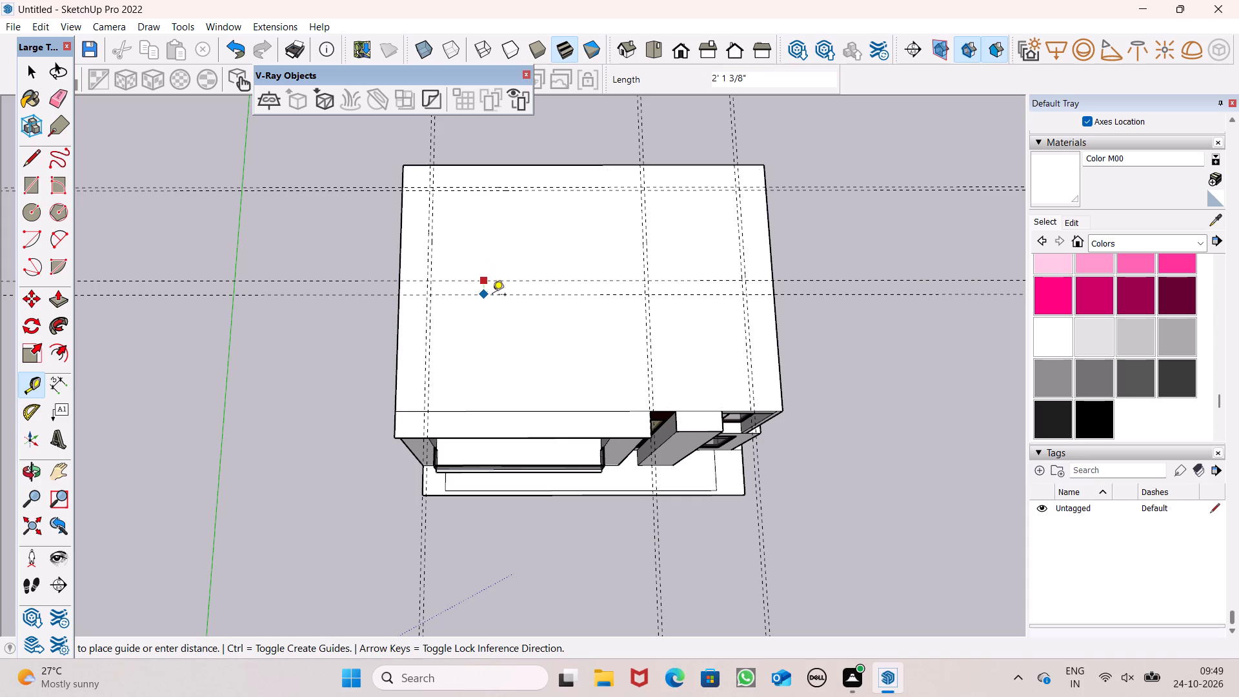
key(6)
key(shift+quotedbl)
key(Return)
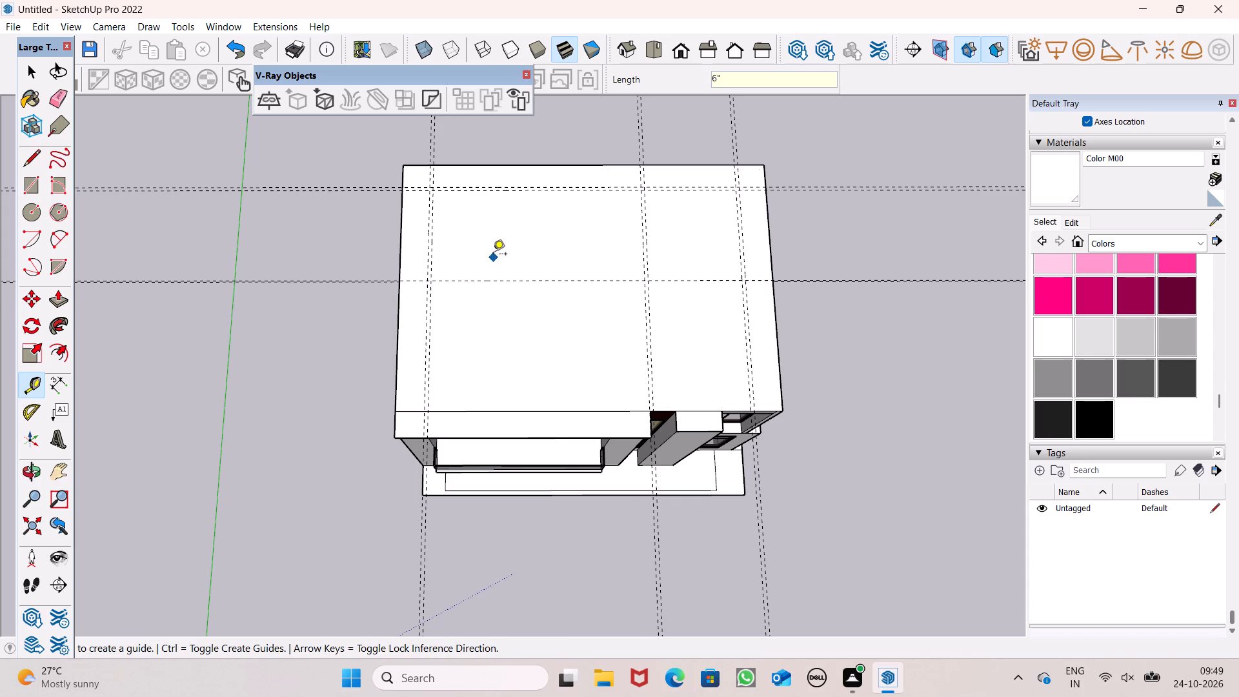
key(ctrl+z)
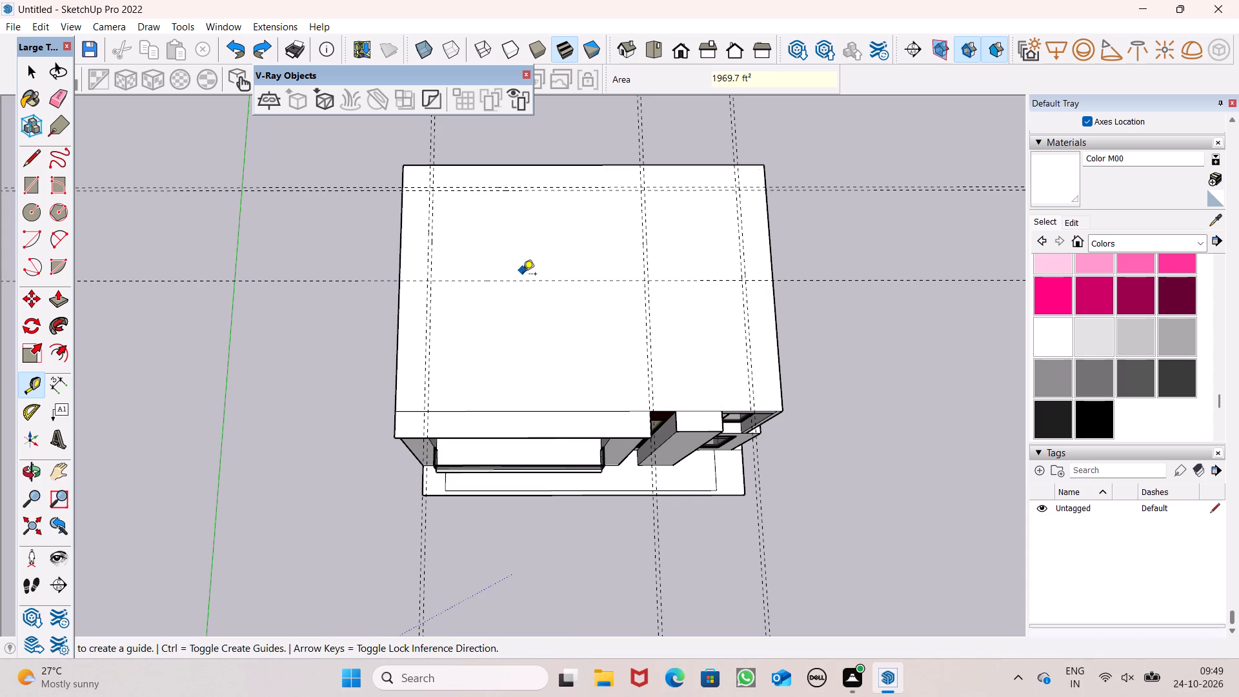
Add a parallel guide 6" in front of the mid-roof cross guide.
click(524, 278)
key(6)
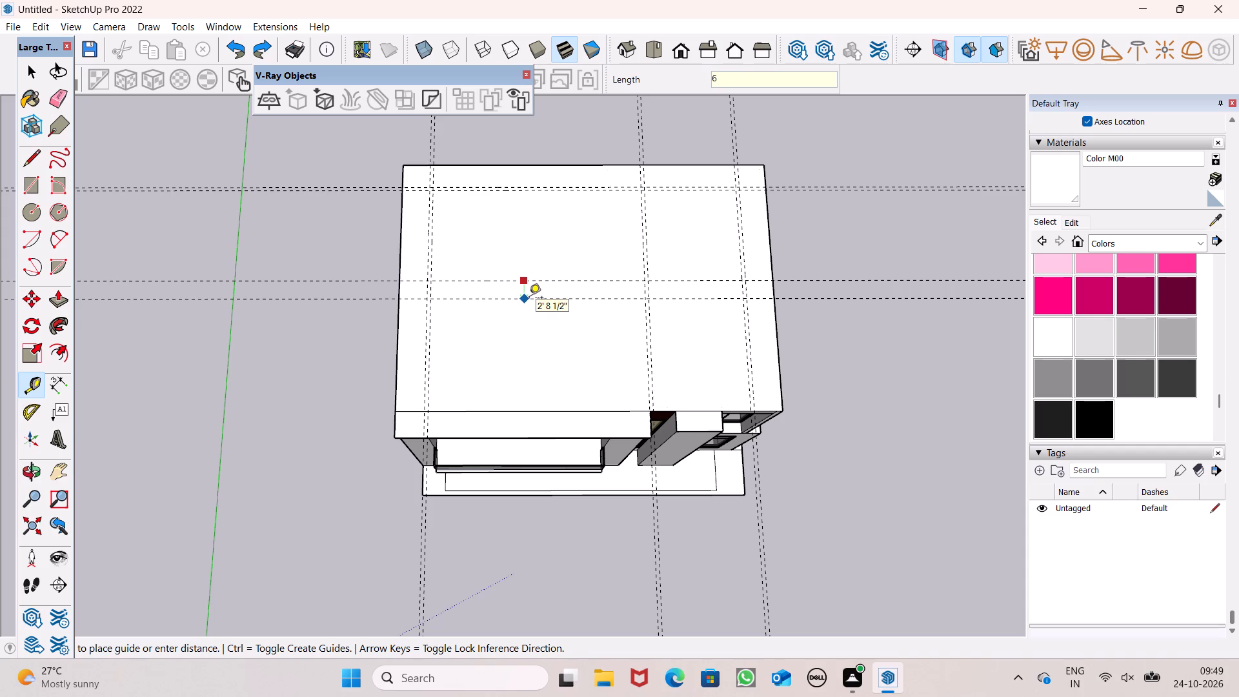
key(shift+quotedbl)
key(Return)
Place a guide about 13' 6" forward of the mid-roof guide pair, plus a parallel guide 6" back from it.
scroll(707, 401, up, 2)
click(680, 259)
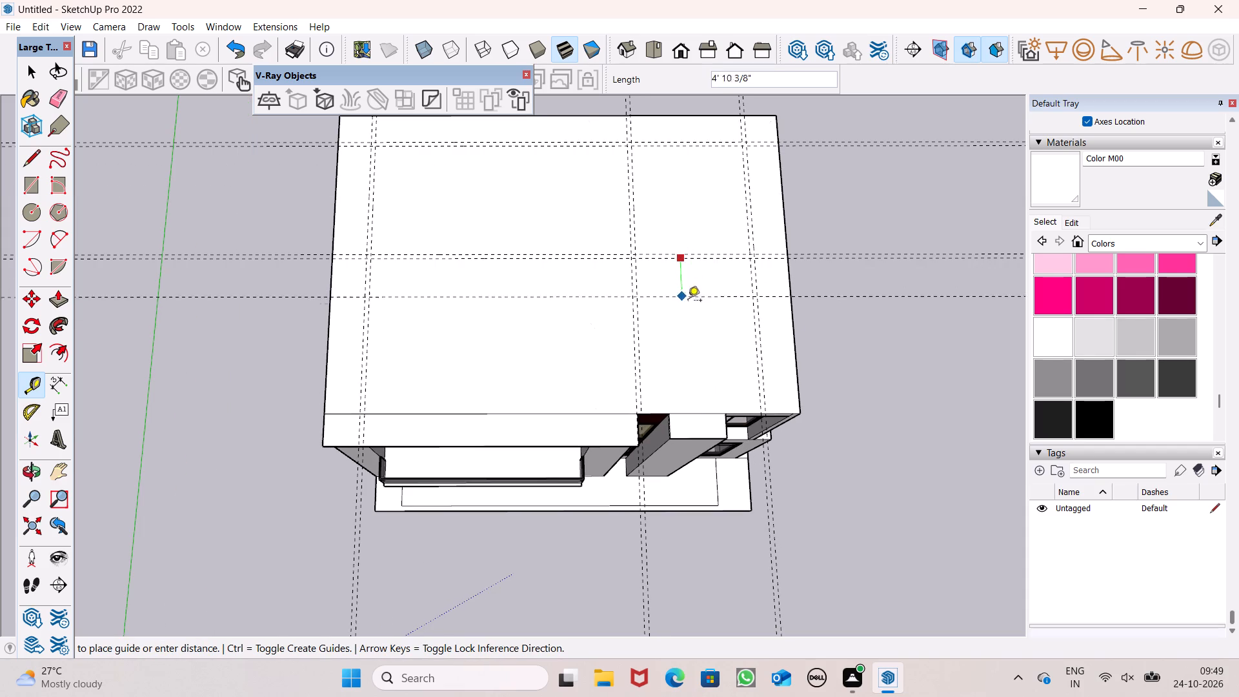
click(708, 370)
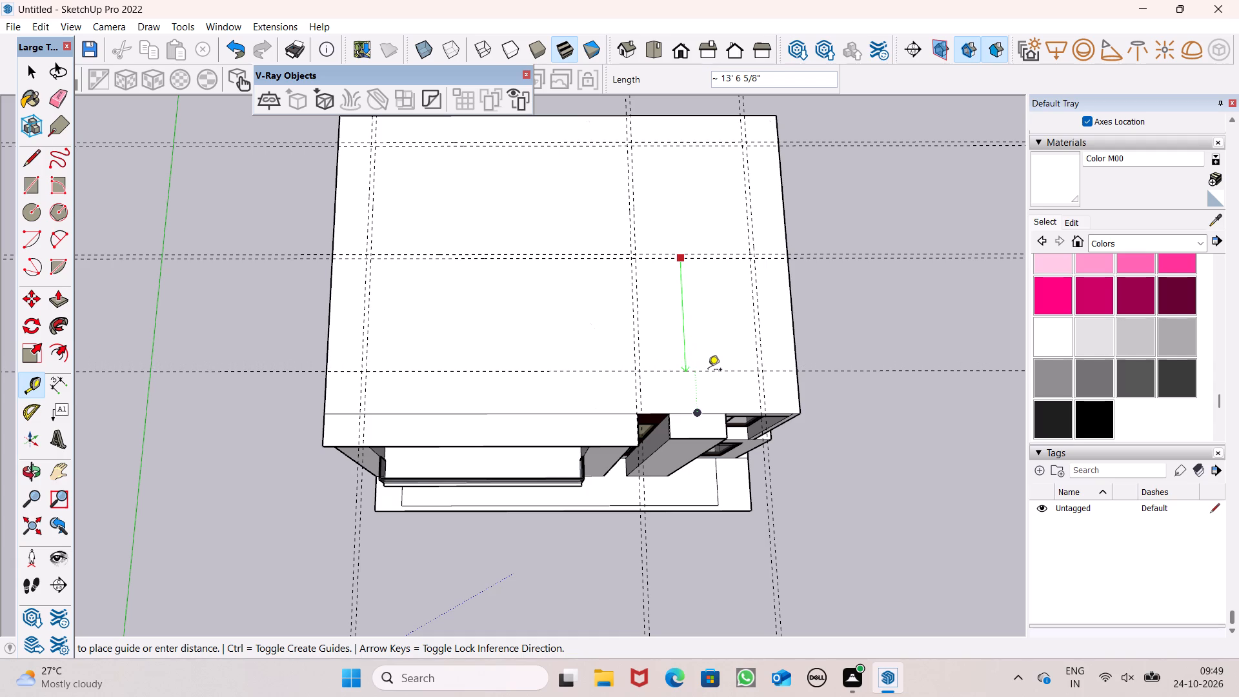
click(684, 372)
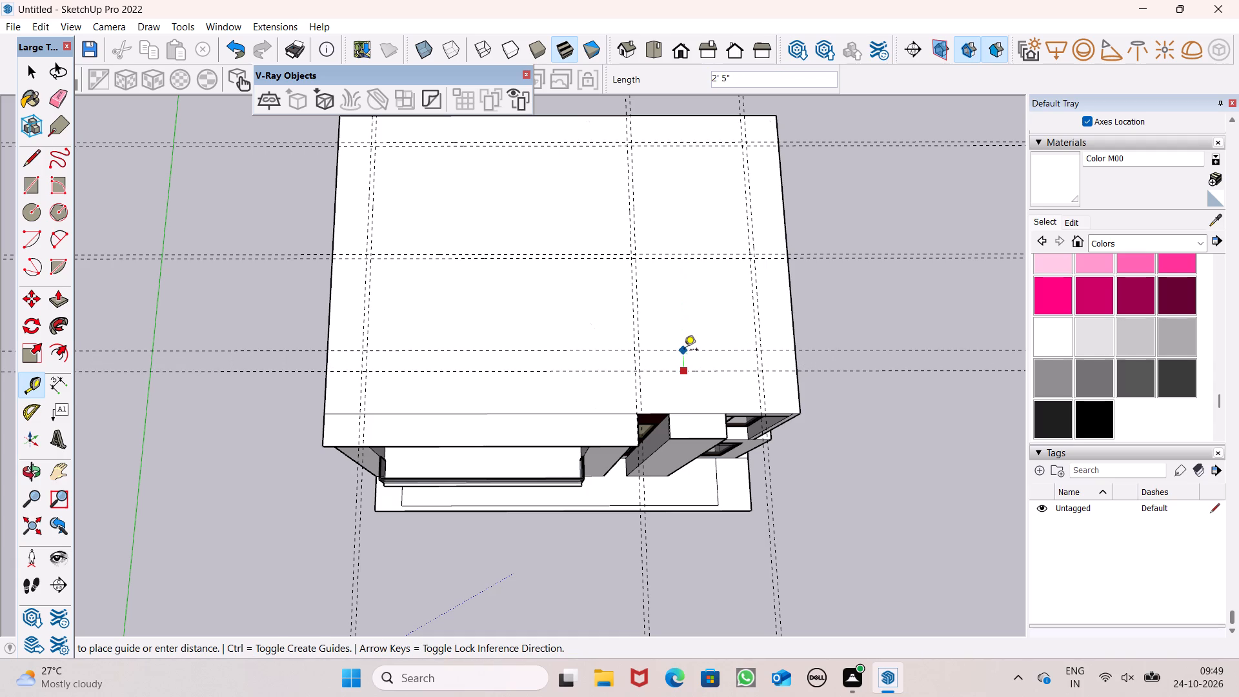
key(6)
key(shift+quotedbl)
key(Return)
key(space)
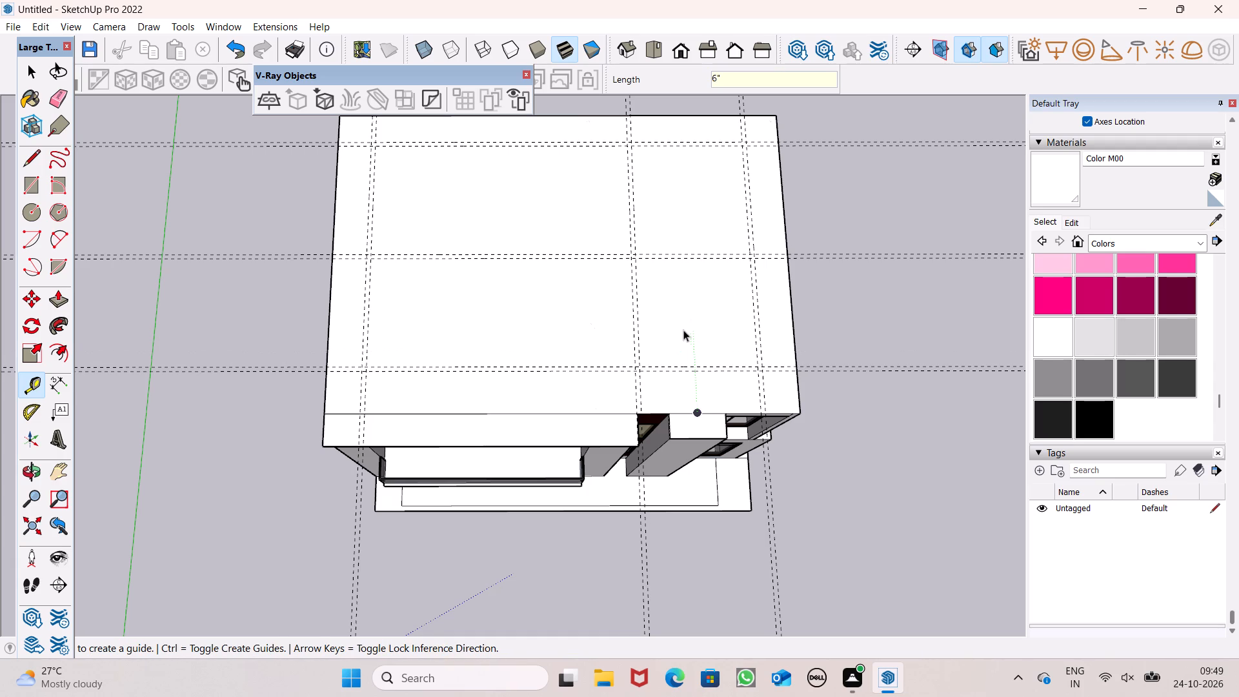
Draw a 45' 5" by 6" wall rectangle between the back guides, spanning the outermost side guides.
scroll(771, 309, down, 3)
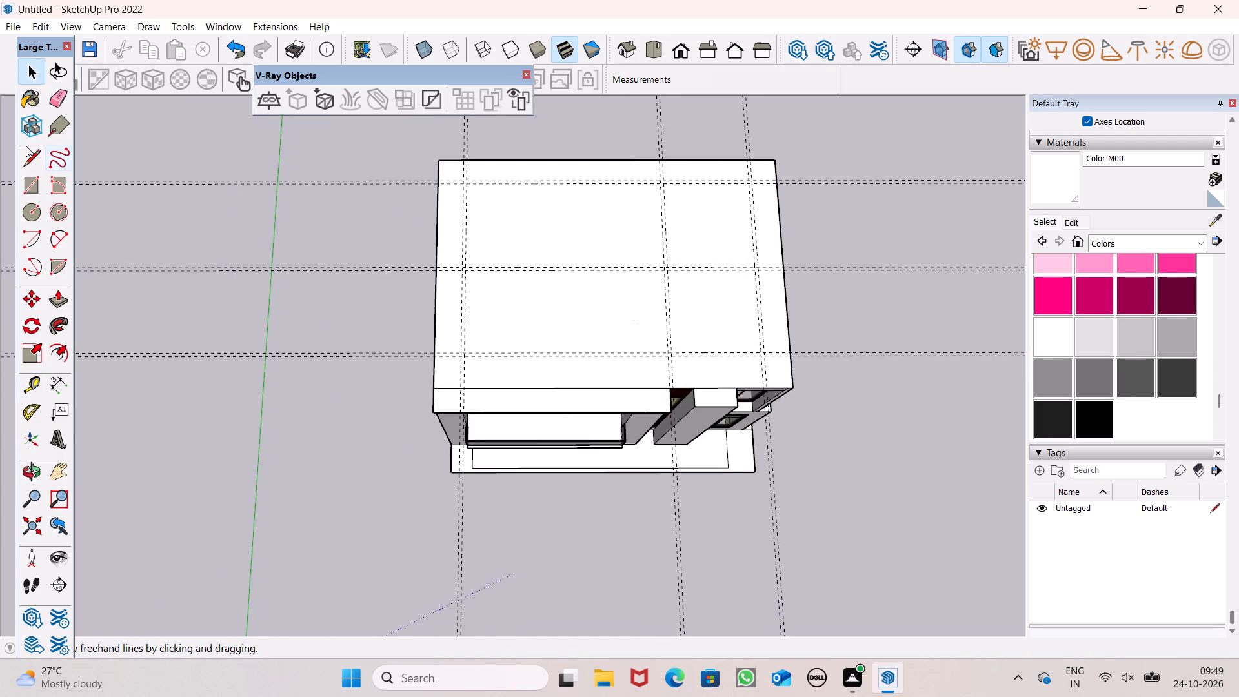
click(37, 182)
scroll(452, 217, up, 5)
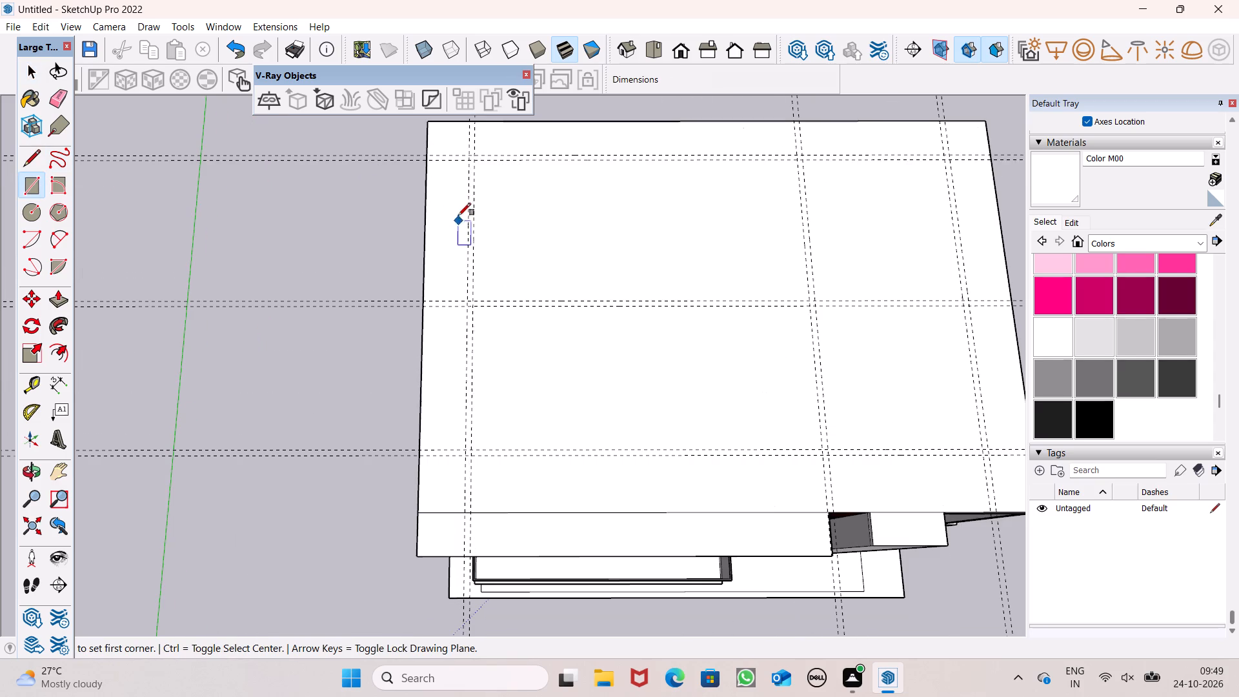
click(467, 152)
scroll(572, 181, down, 2)
scroll(881, 175, up, 4)
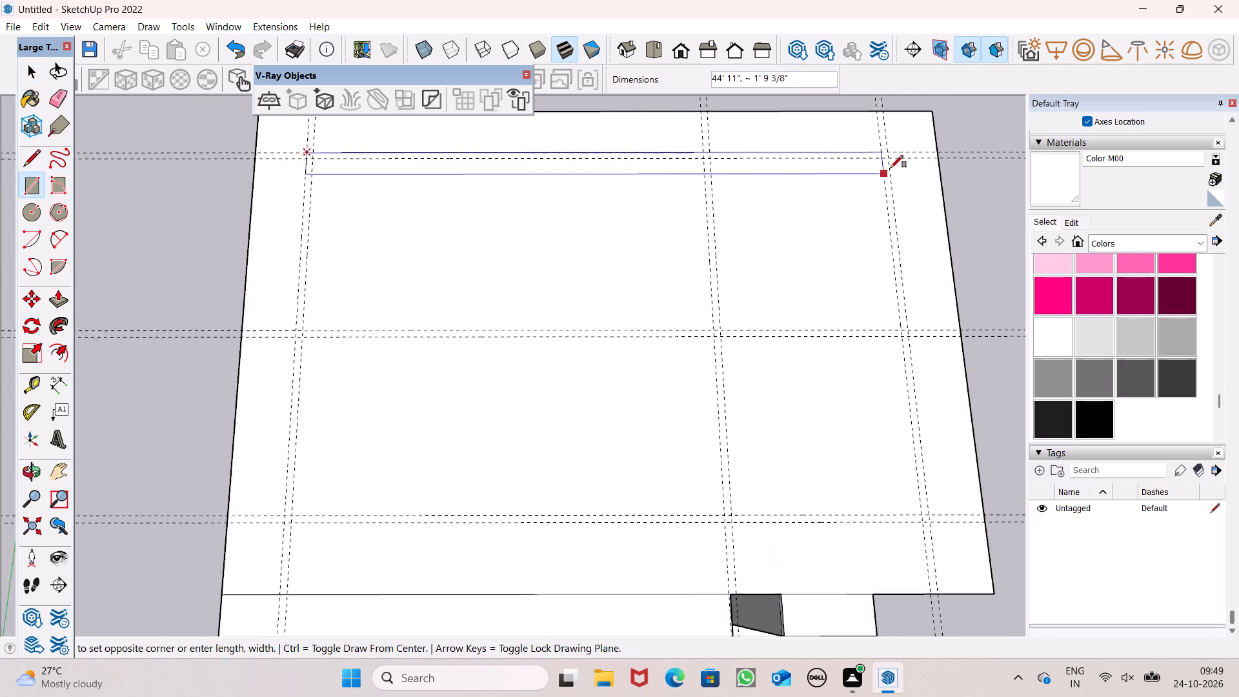
scroll(891, 168, up, 9)
click(902, 157)
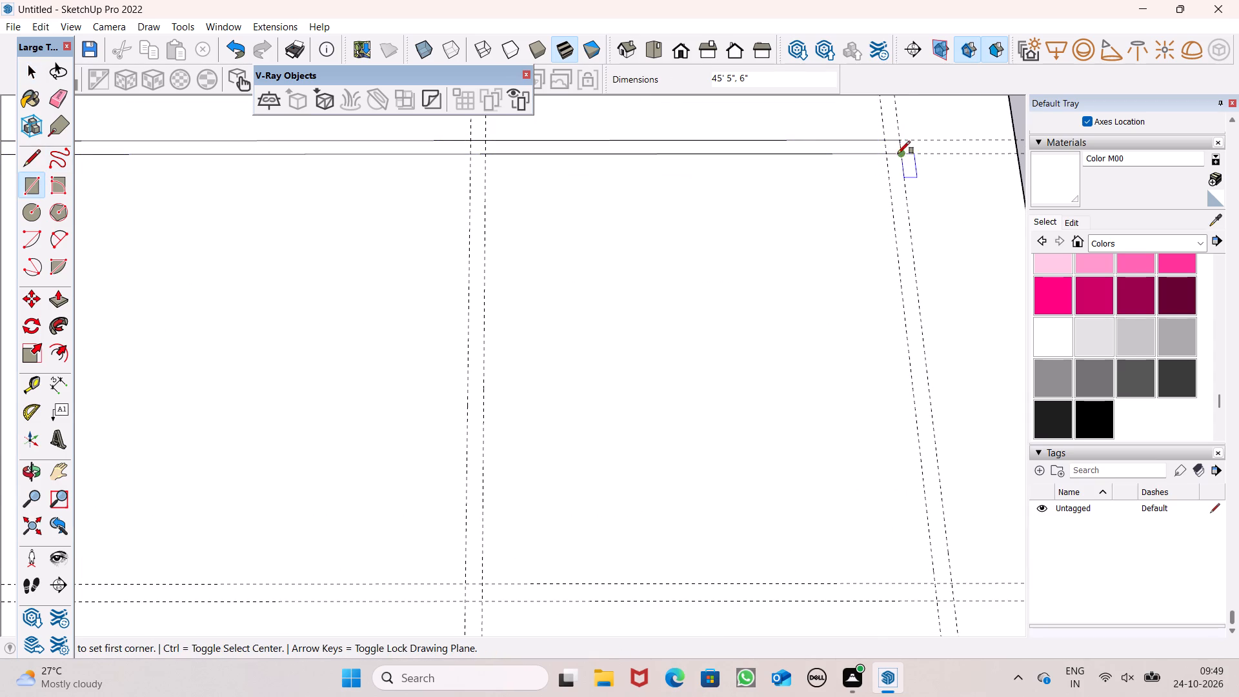
Draw a 6" wide wall rectangle between the outermost pillar-side guides, from the back wall to the front guides.
click(885, 138)
scroll(785, 139, down, 5)
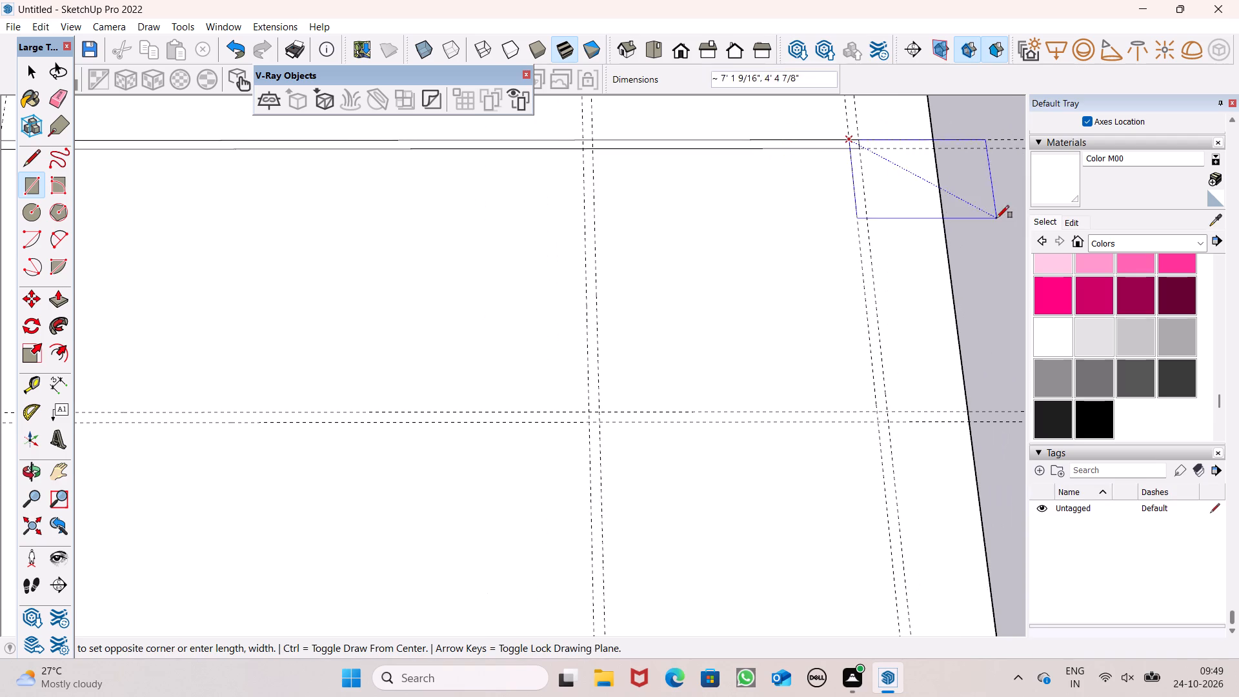
scroll(832, 185, down, 6)
scroll(888, 493, up, 5)
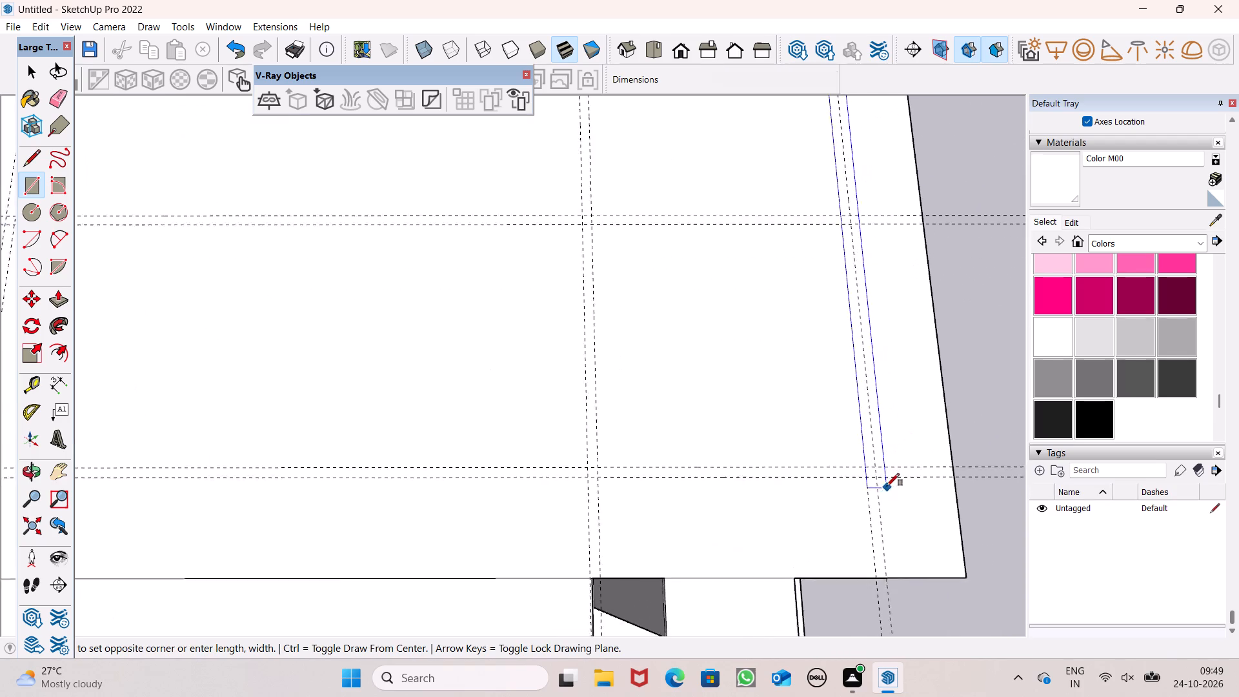
scroll(887, 486, up, 1)
click(878, 475)
scroll(943, 361, down, 6)
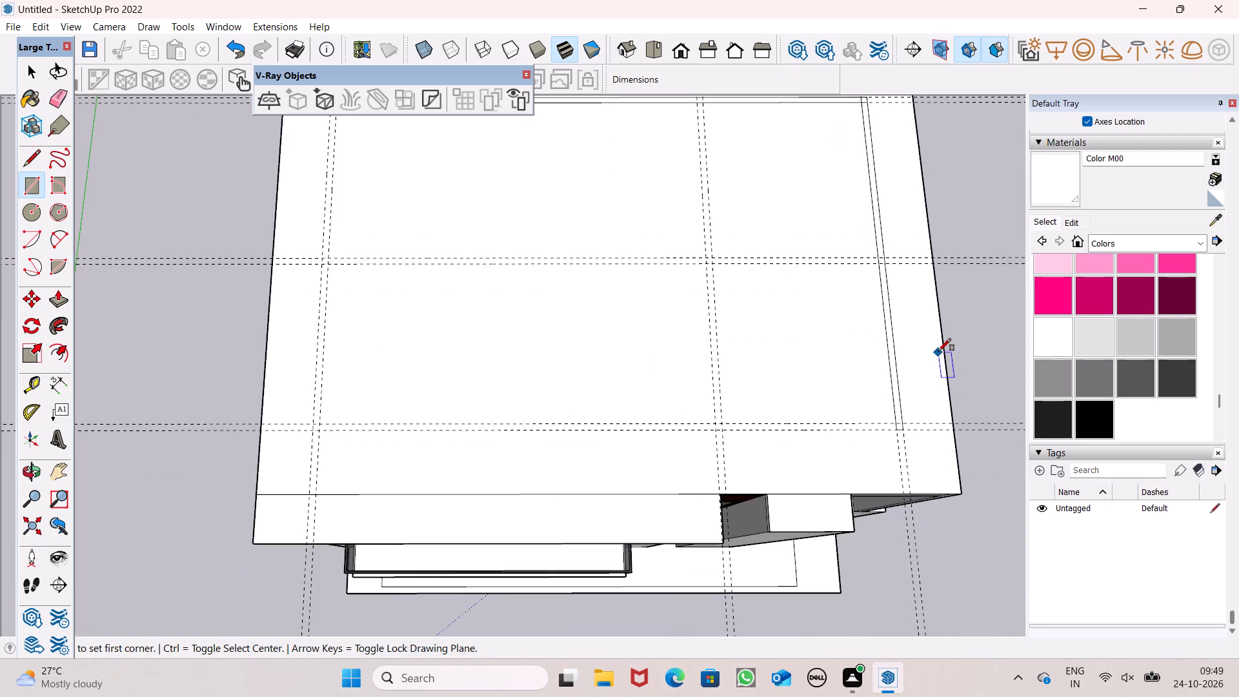
Draw a 6" wide wall rectangle between the balcony-side guides, from the back wall corner to the front guides.
scroll(902, 358, down, 5)
scroll(486, 217, up, 6)
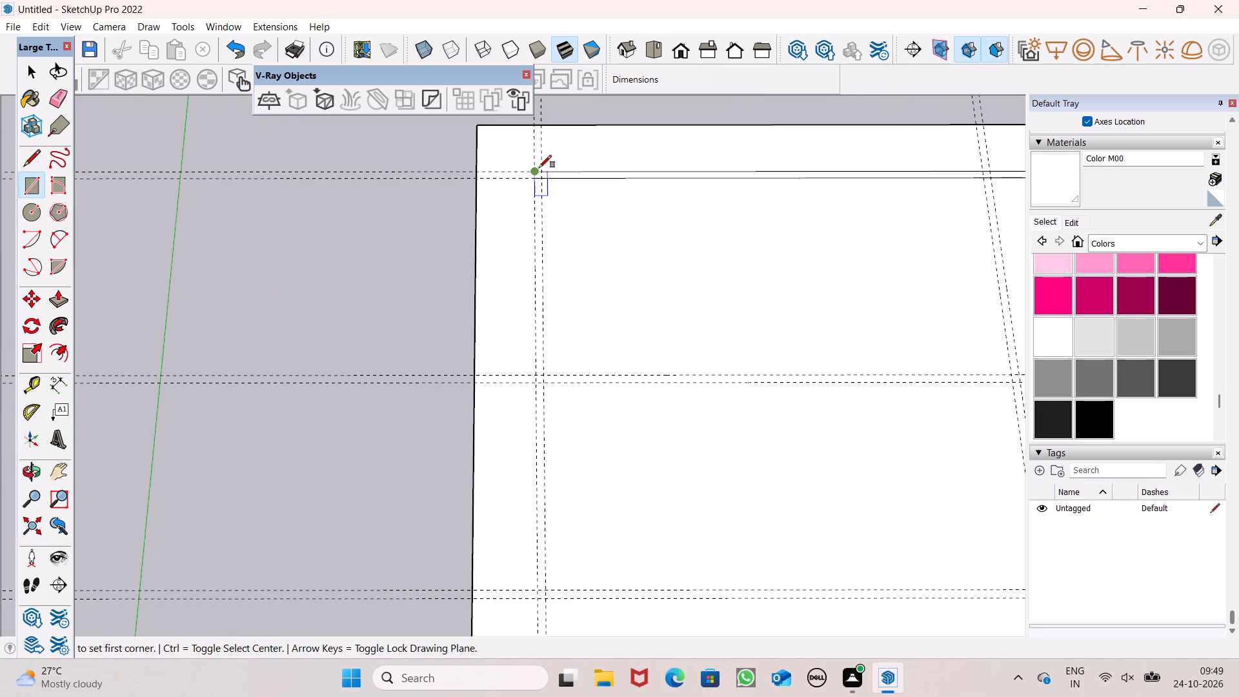
click(534, 166)
scroll(561, 247, down, 6)
scroll(558, 448, up, 2)
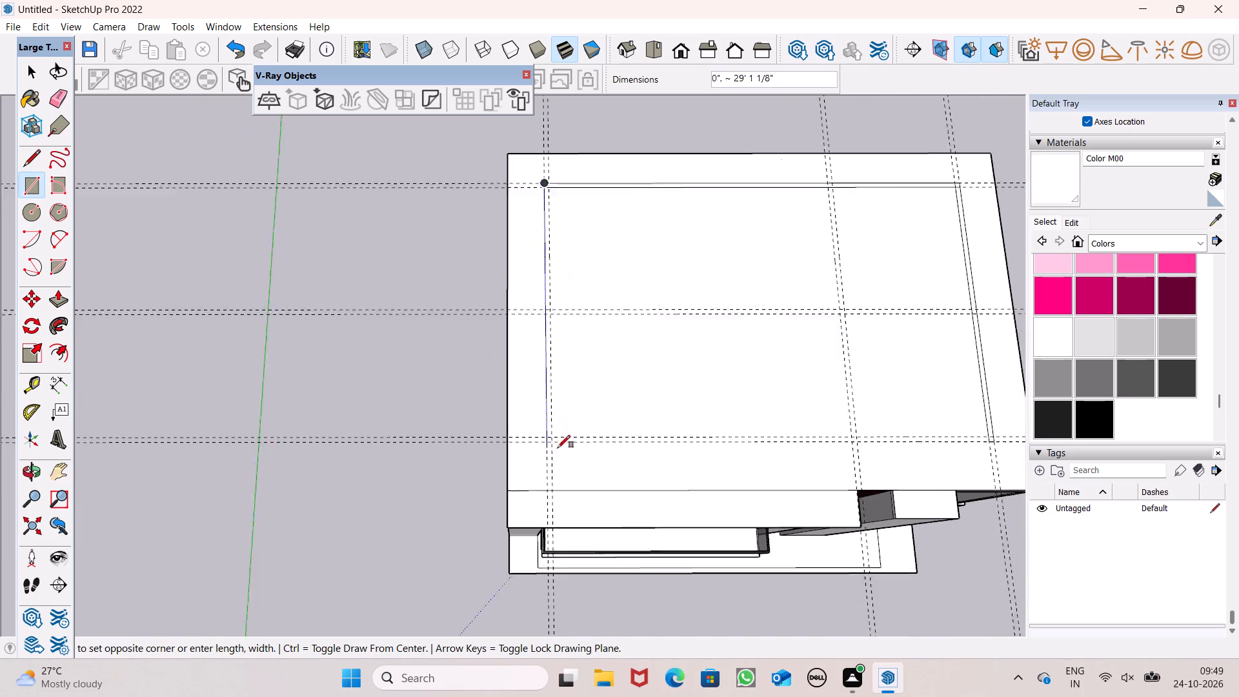
scroll(558, 448, up, 3)
click(550, 441)
scroll(489, 453, down, 5)
Draw a 31' 6" by 6" wall rectangle along the mid-roof guides, from the balcony-side wall to the intermediate guides.
scroll(514, 464, up, 1)
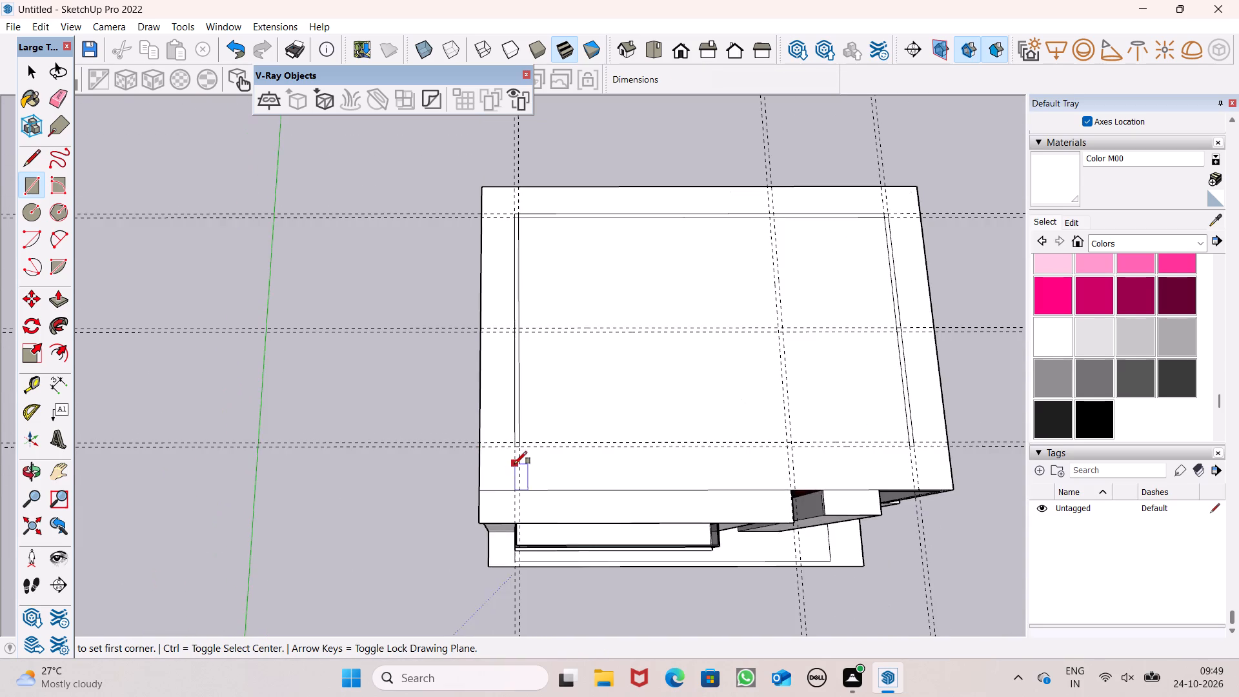
scroll(514, 464, up, 2)
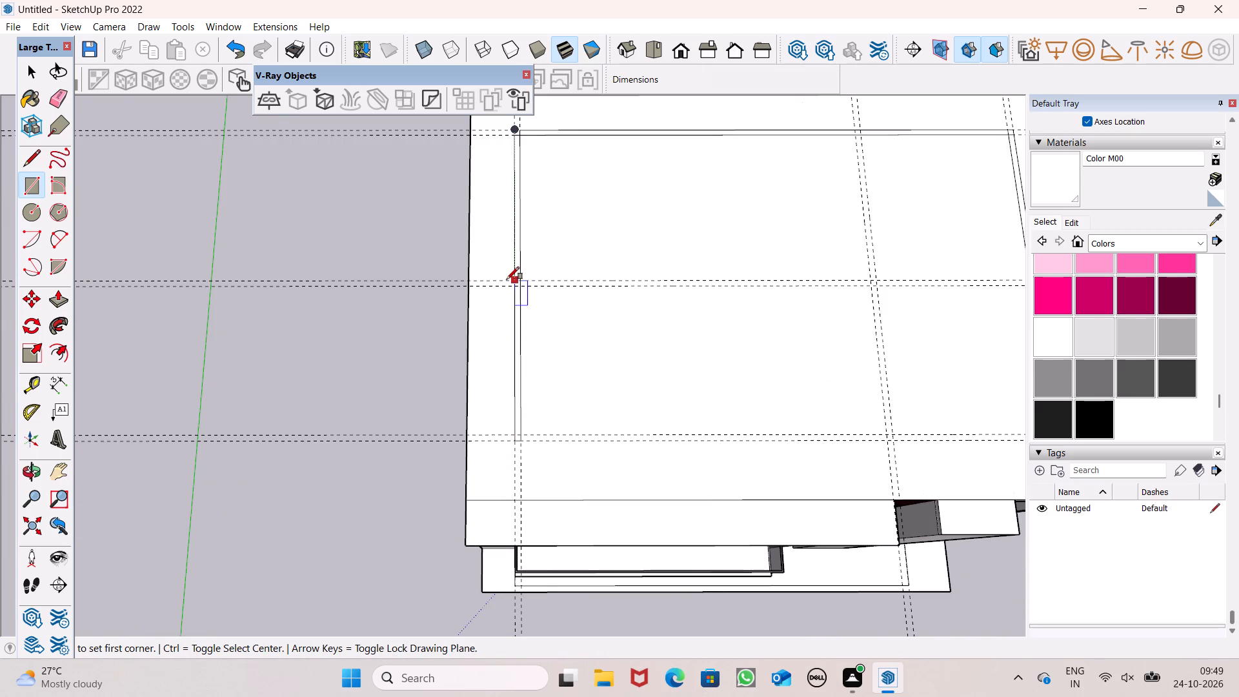
click(512, 279)
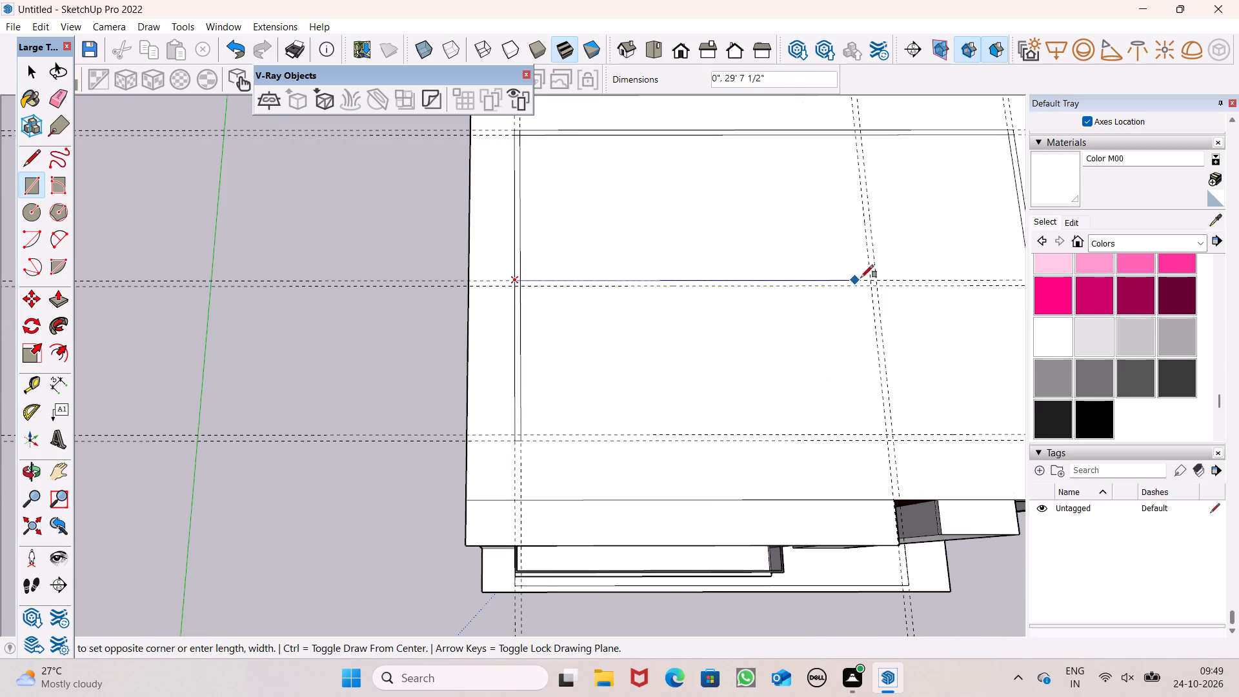
click(880, 283)
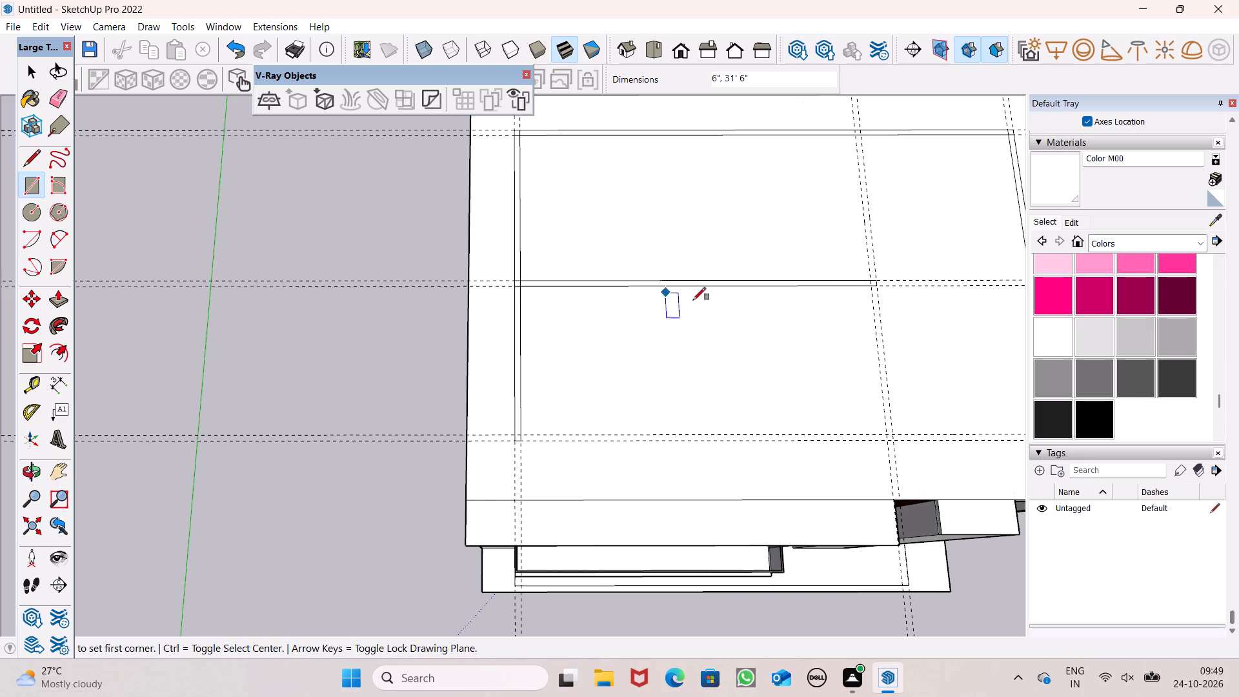
Draw a 6" wide wall rectangle between the intermediate guides, from the mid-roof cross wall to the front guides.
scroll(894, 348, up, 6)
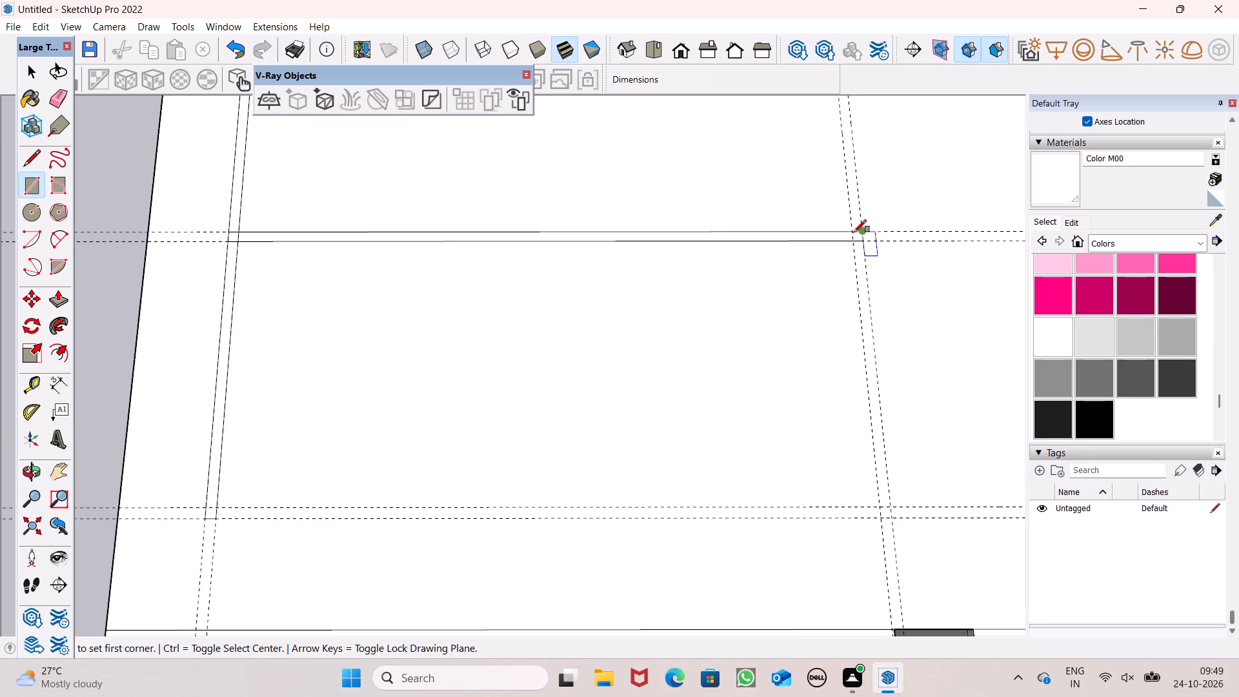
drag(851, 232, 851, 241)
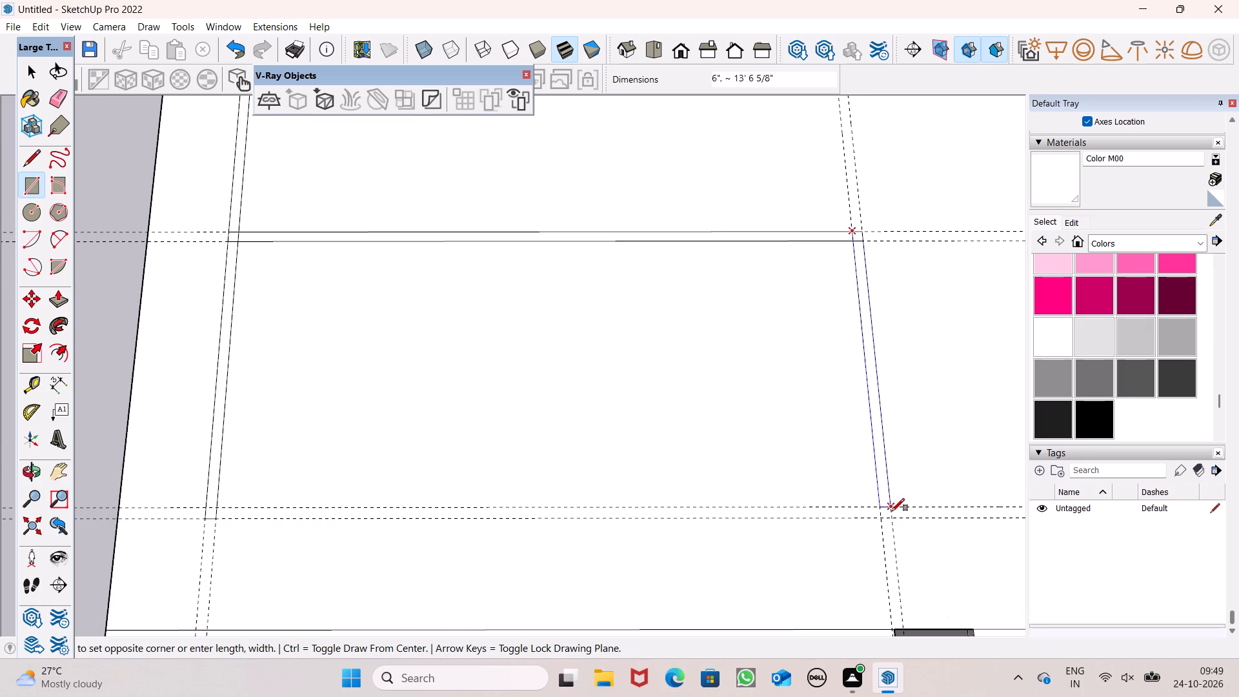
click(892, 516)
Draw a 14' 5" by 6" wall rectangle along the front guides, from the intermediate wall to the pillar-side wall.
scroll(371, 362, down, 6)
scroll(701, 441, up, 6)
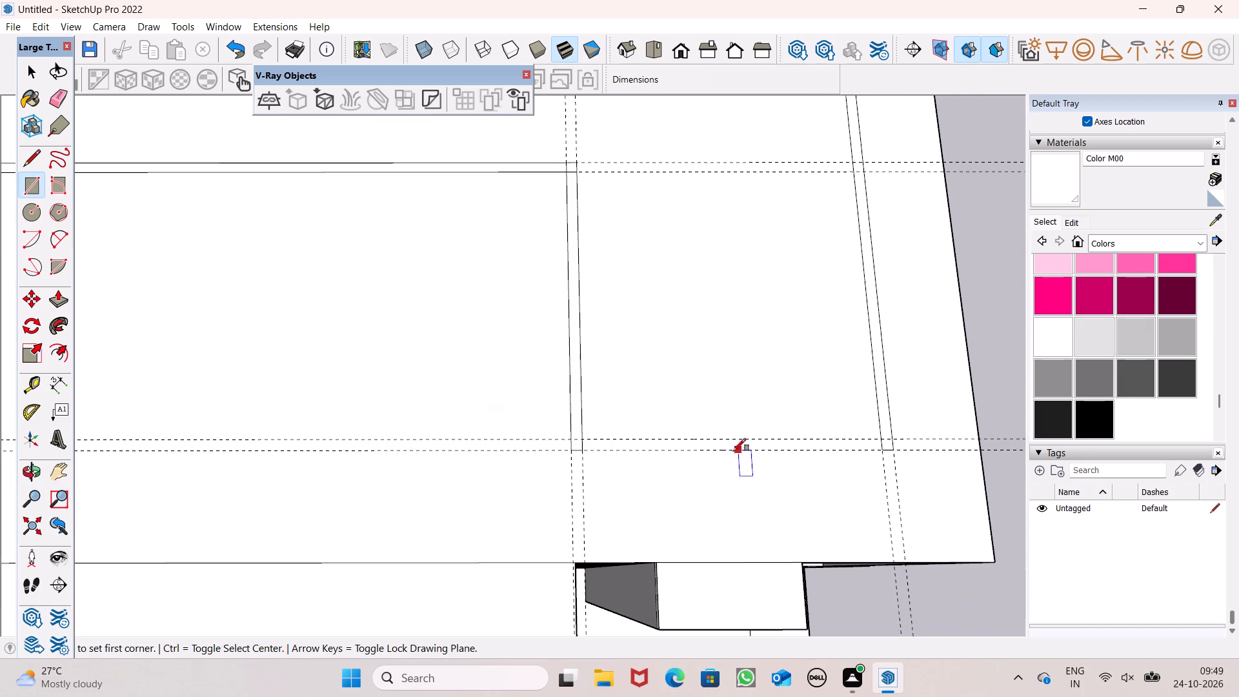
click(572, 439)
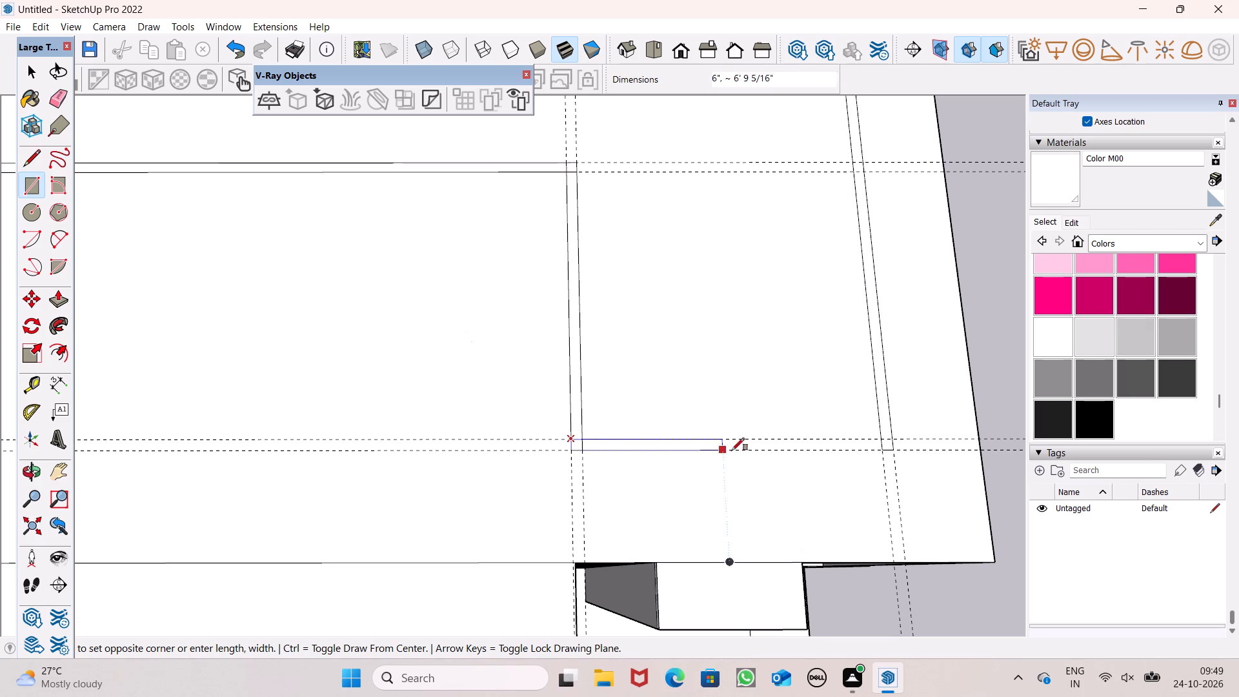
click(891, 452)
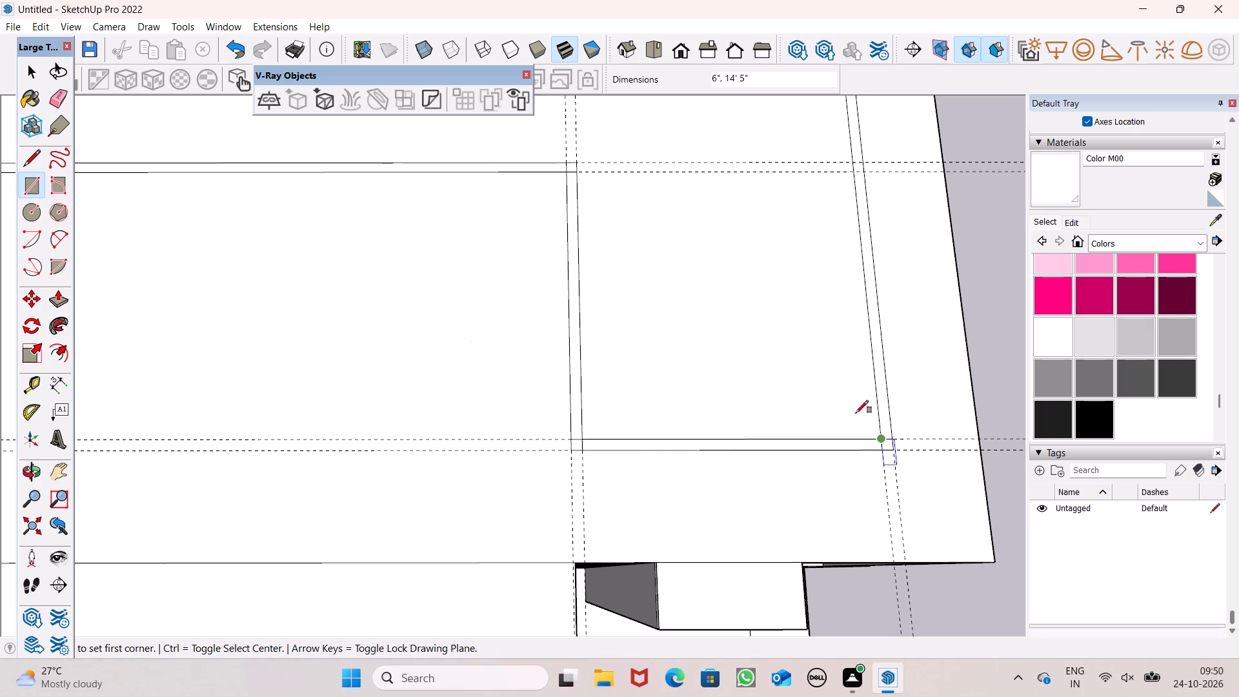
scroll(834, 392, down, 6)
key(space)
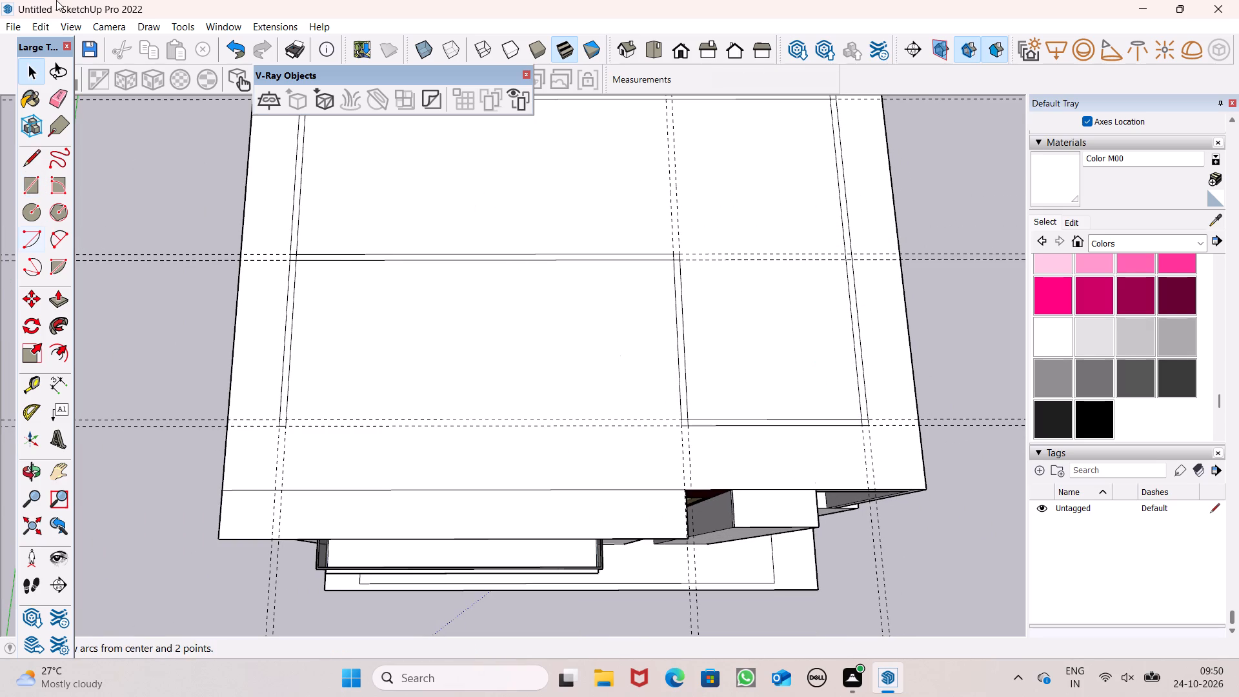
Erase all the guides crossing the roof, keeping the drawn wall outlines.
scroll(530, 250, down, 5)
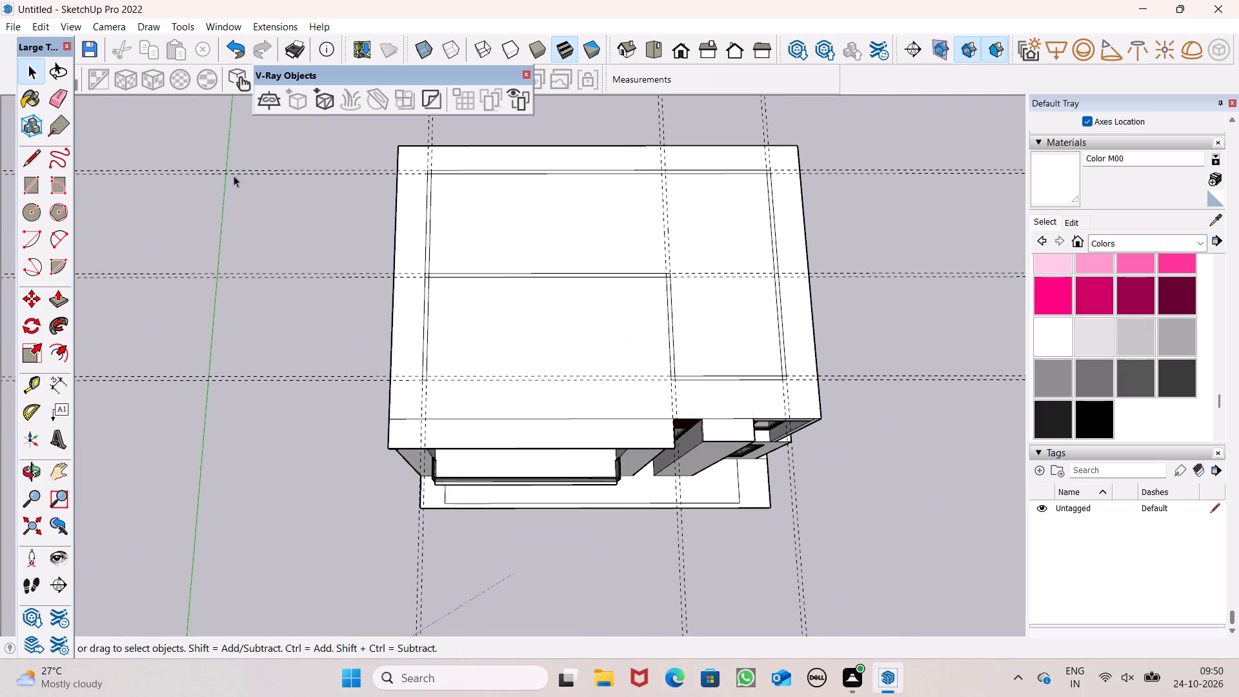
click(58, 97)
scroll(696, 314, down, 5)
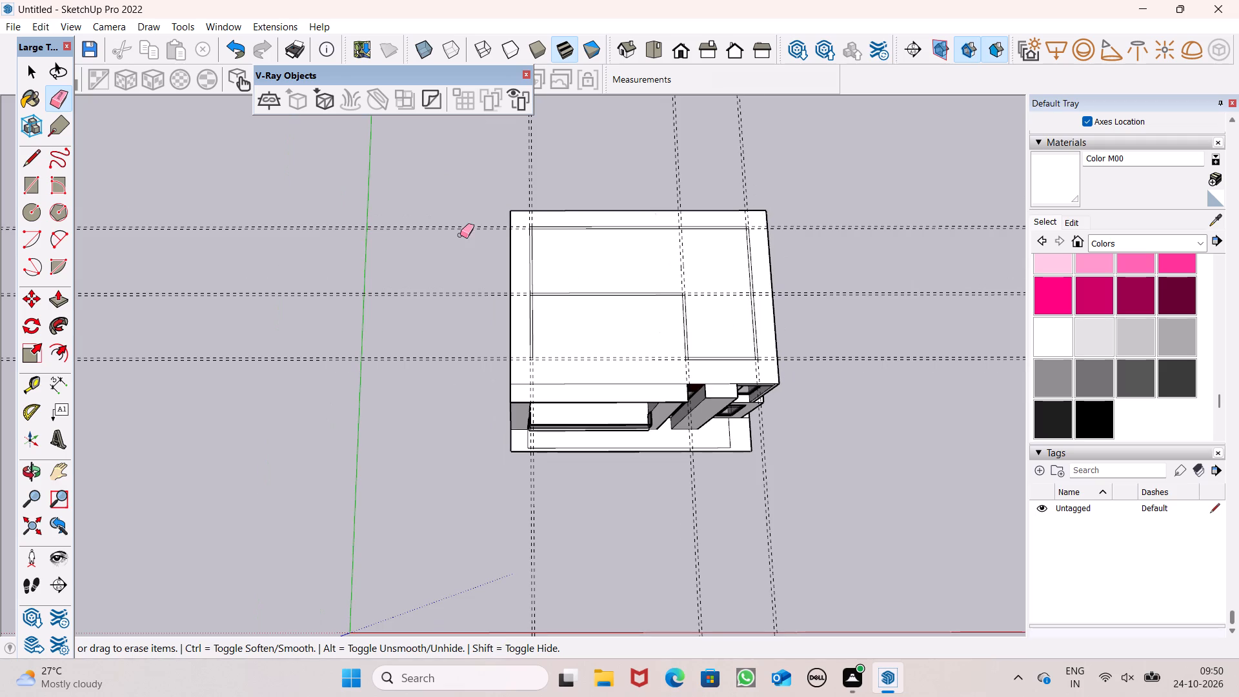
drag(489, 192, 763, 171)
drag(792, 201, 824, 254)
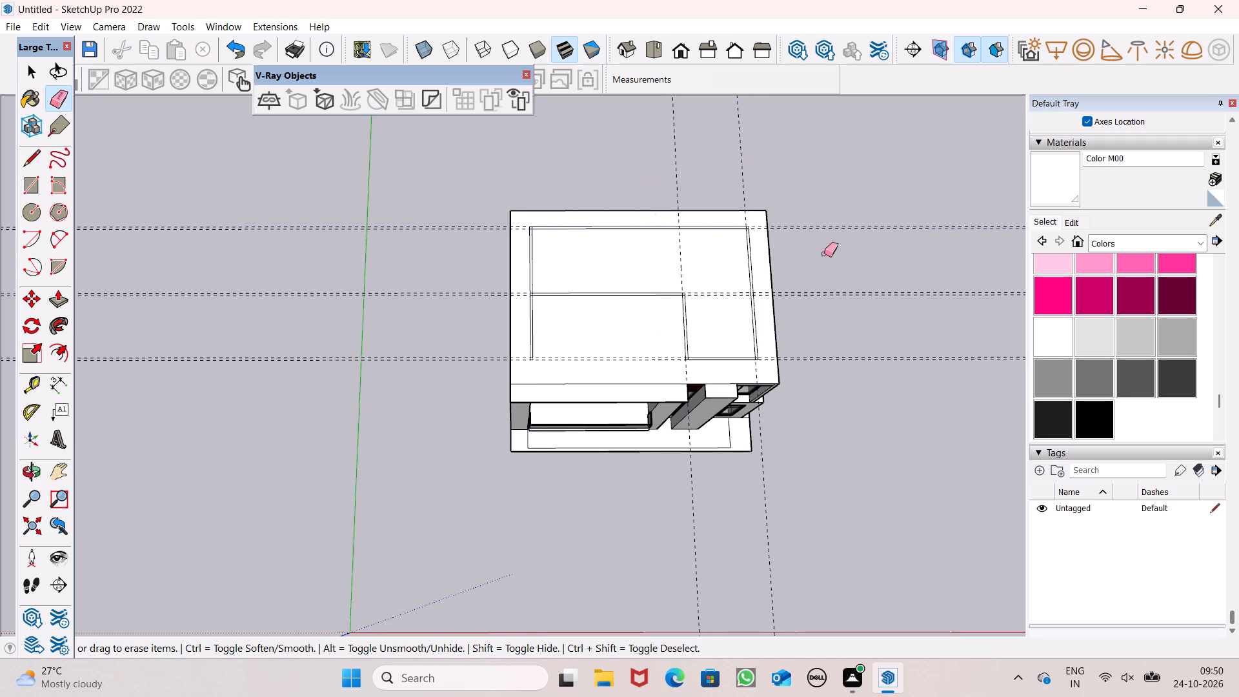
drag(824, 254, 843, 365)
drag(726, 154, 650, 172)
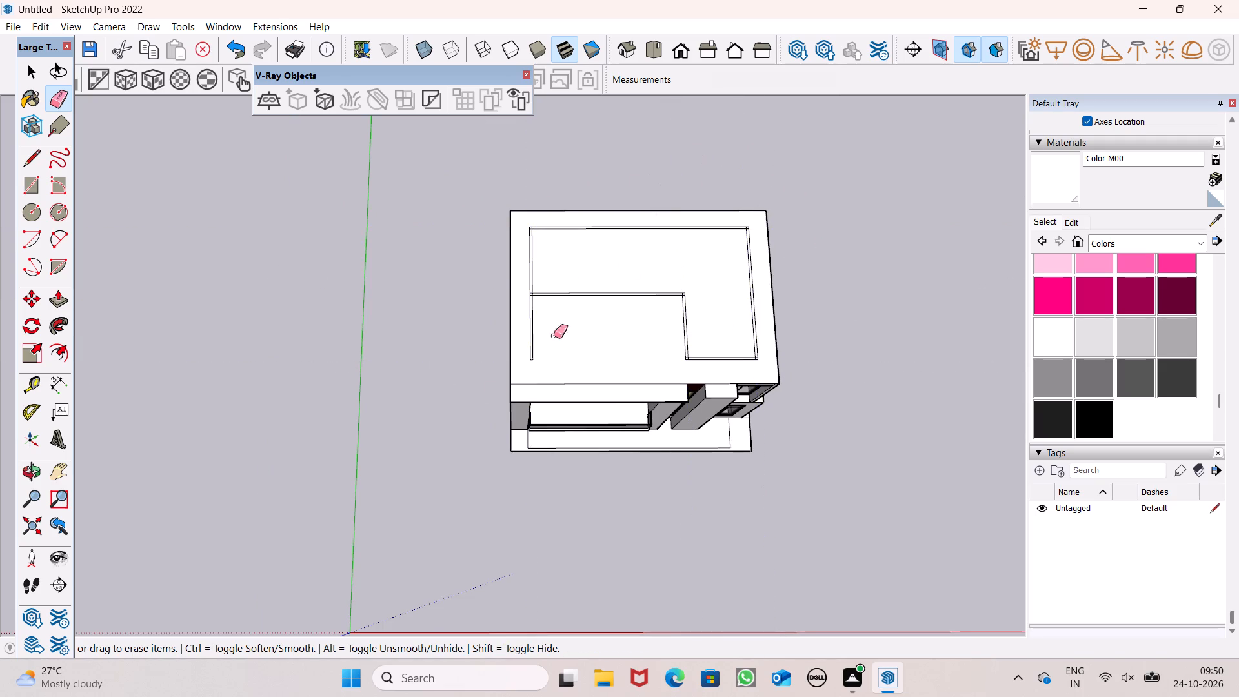
Erase the surplus balcony-side wall lines on the roof that run from the mid-roof cross wall towards the front.
scroll(503, 385, up, 5)
click(541, 328)
drag(541, 345, 542, 358)
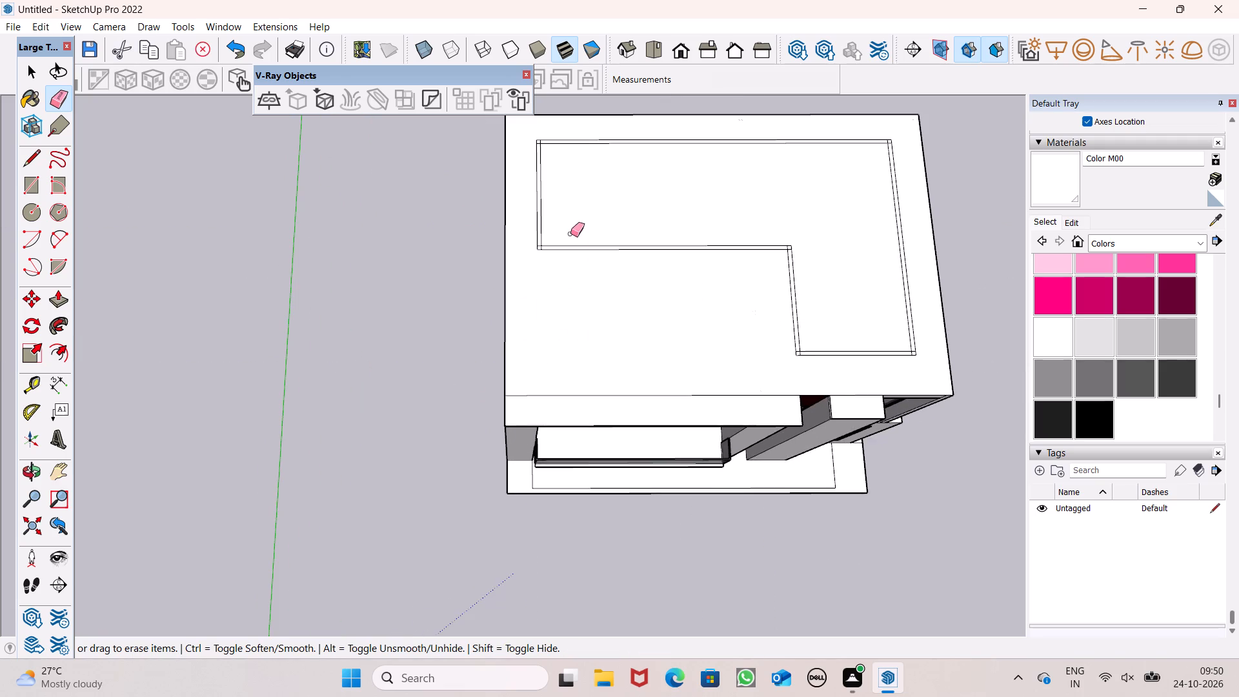
Erase the overlapping lines inside the rear corner of the balcony-side wall so the two wall outlines merge.
scroll(539, 225, up, 7)
scroll(533, 363, down, 5)
scroll(559, 199, up, 12)
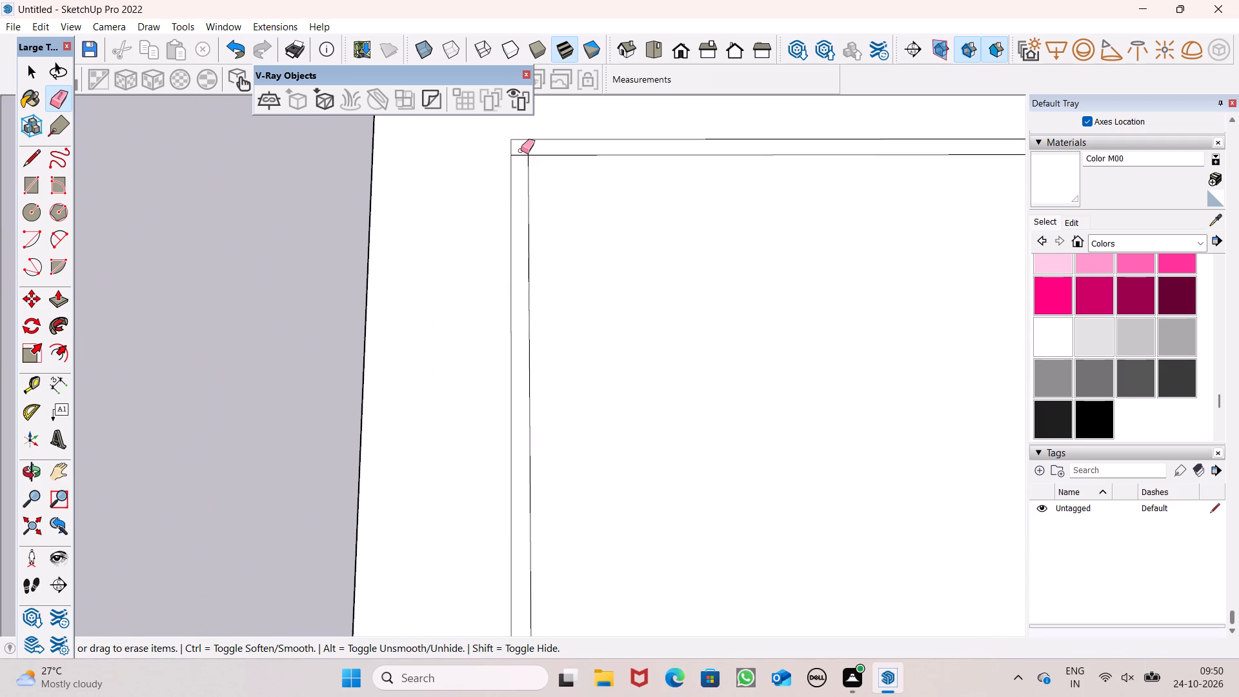
click(521, 149)
drag(520, 146, 519, 156)
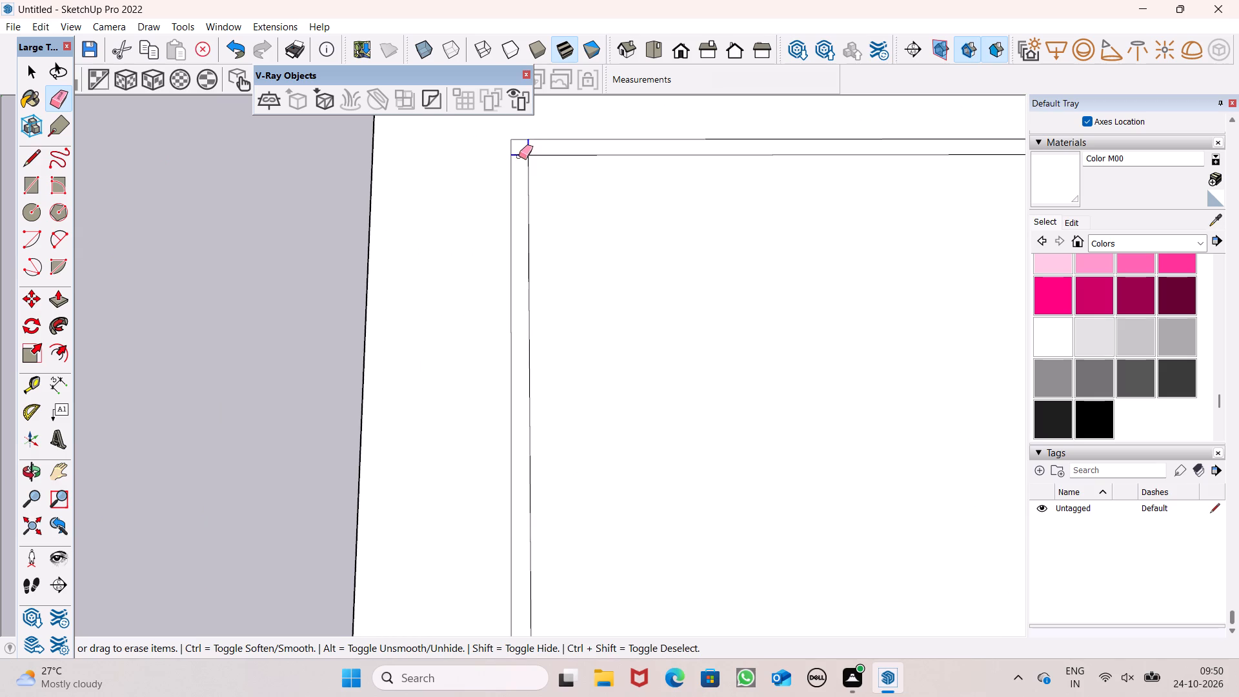
drag(519, 156, 519, 160)
Erase the overlapping lines where the balcony-side wall meets the mid-roof cross wall.
scroll(473, 155, down, 6)
scroll(558, 162, down, 3)
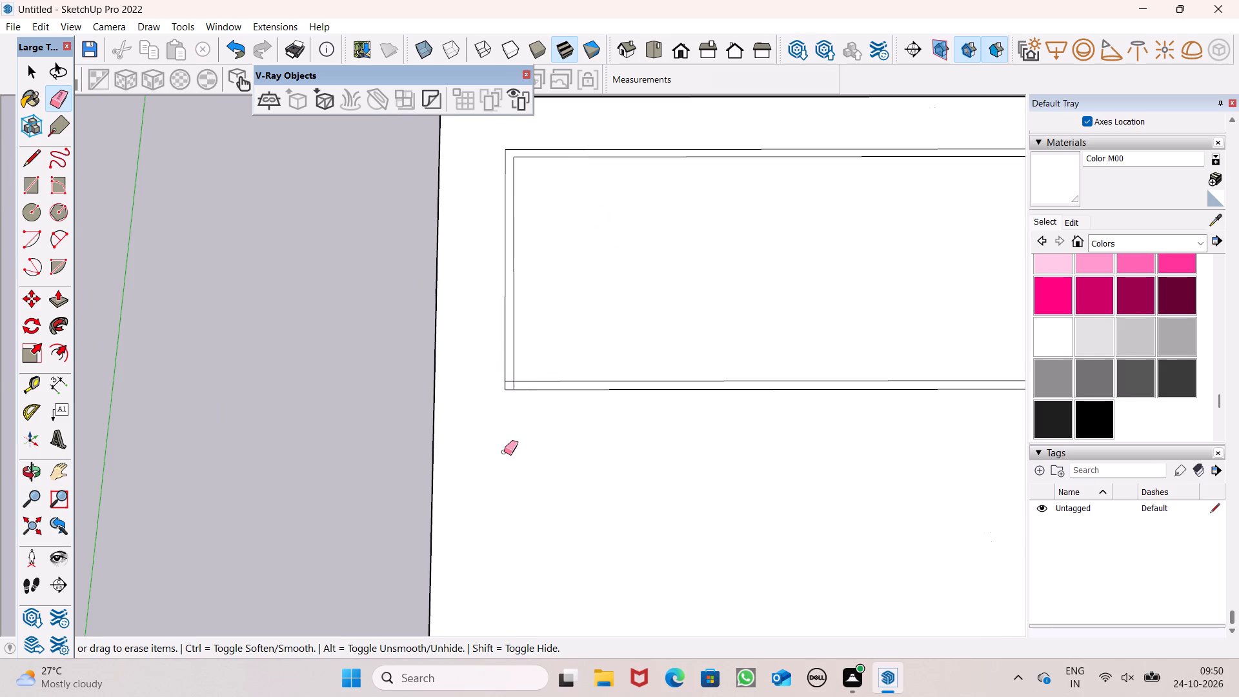
scroll(504, 450, up, 6)
scroll(532, 276, up, 5)
drag(516, 300, 531, 308)
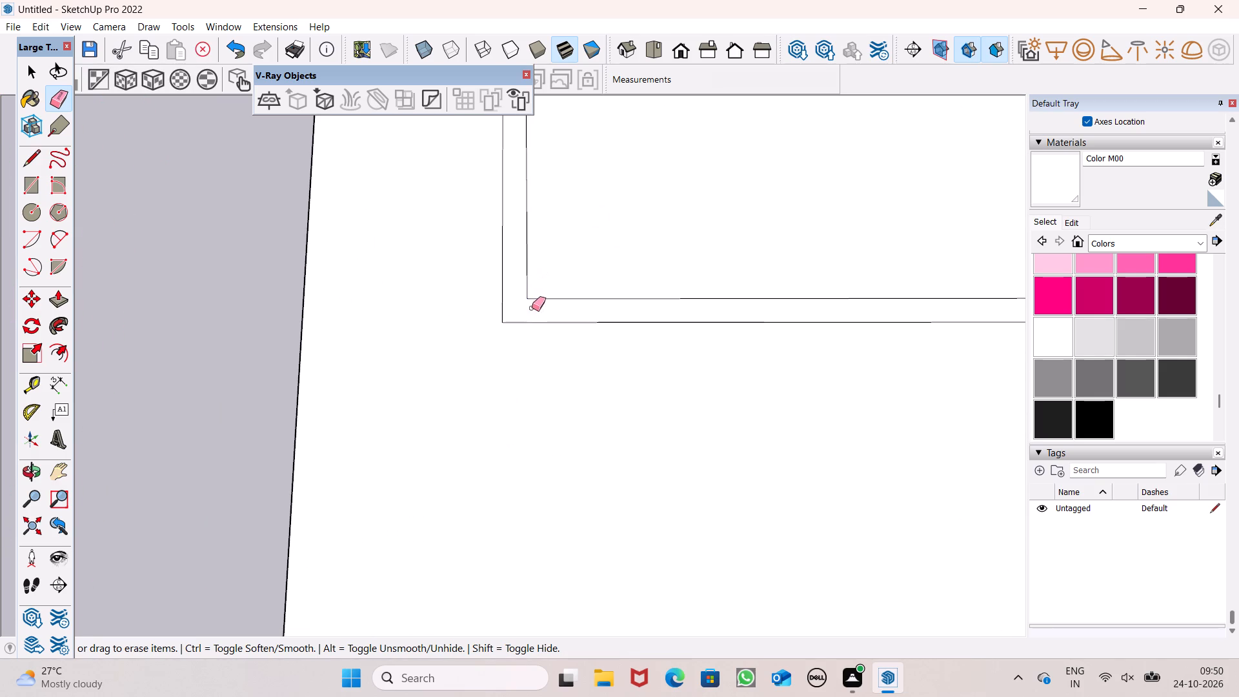
Erase the overlapping lines inside the corner between the mid-roof cross wall and the intermediate wall.
scroll(441, 276, down, 8)
scroll(466, 346, down, 12)
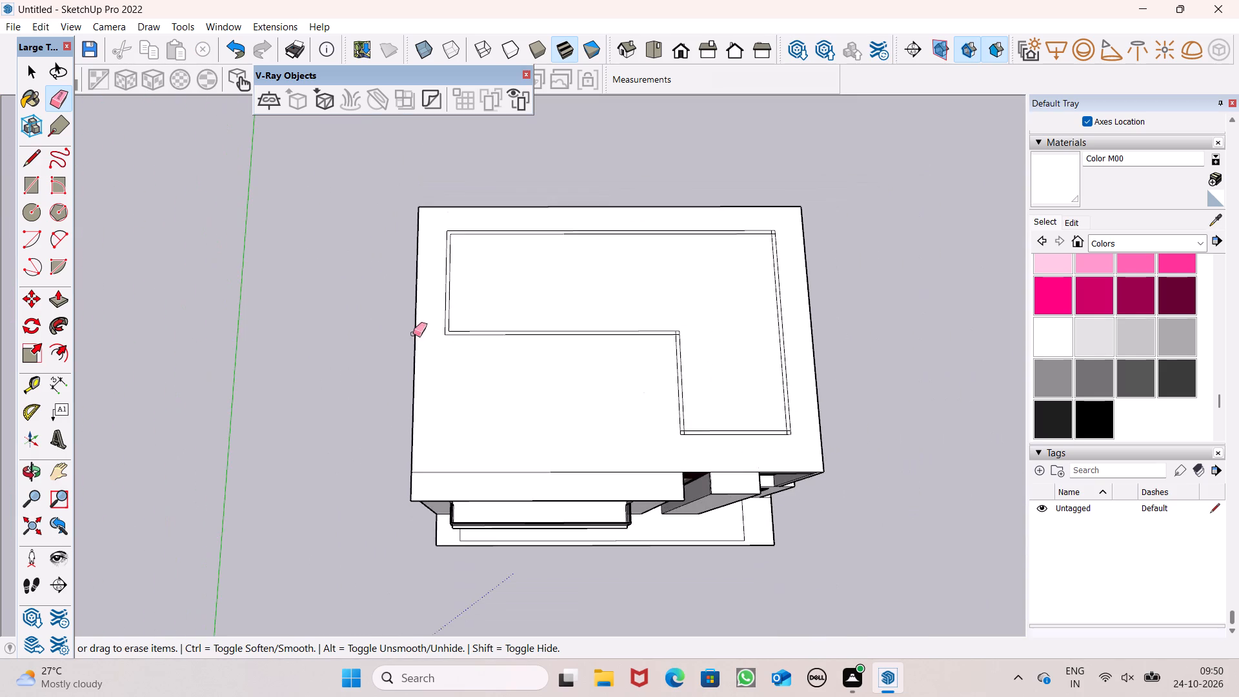
scroll(722, 313, up, 6)
scroll(660, 364, up, 7)
scroll(586, 323, up, 1)
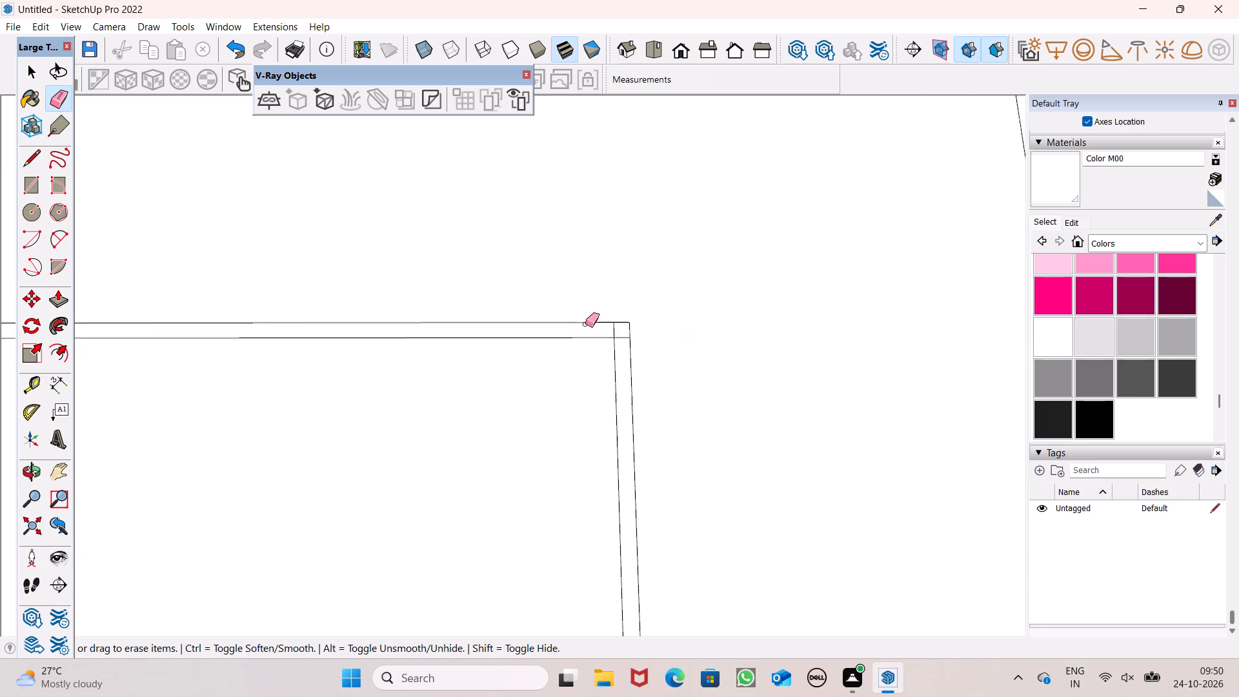
scroll(585, 324, up, 11)
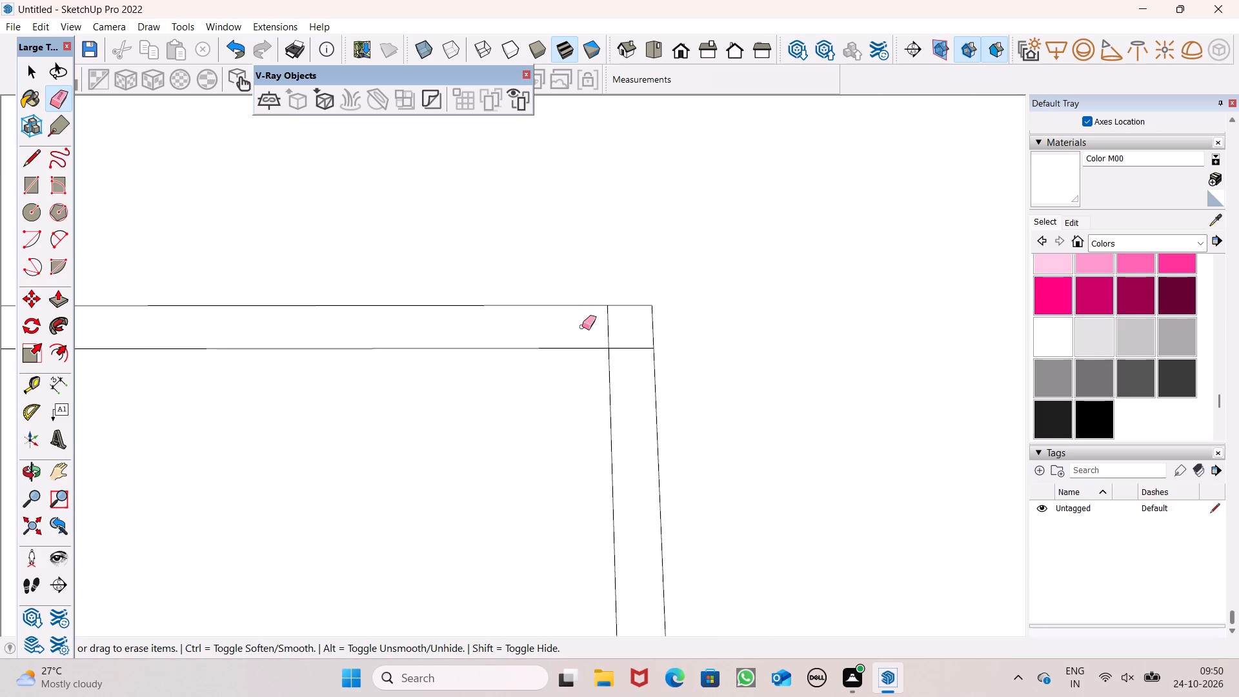
drag(589, 327, 630, 361)
Erase the overlapping lines inside the corner between the intermediate wall and the front wall.
scroll(603, 187, down, 6)
scroll(572, 263, down, 5)
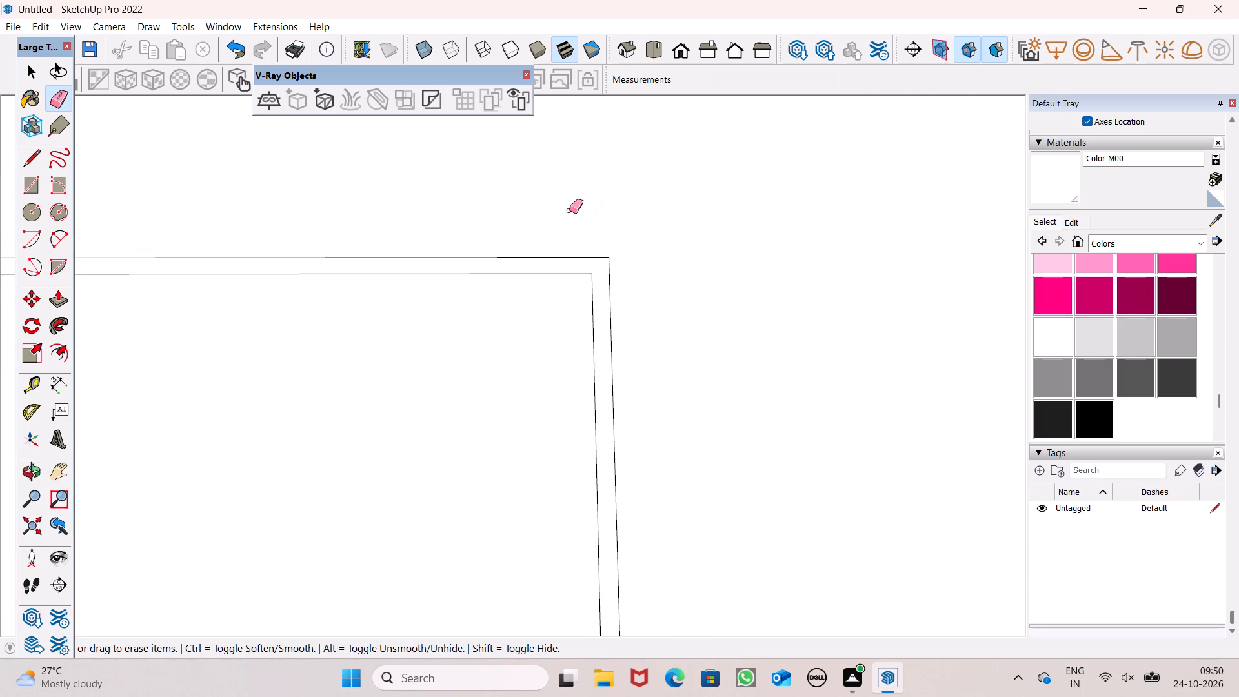
scroll(581, 225, down, 7)
scroll(619, 494, up, 5)
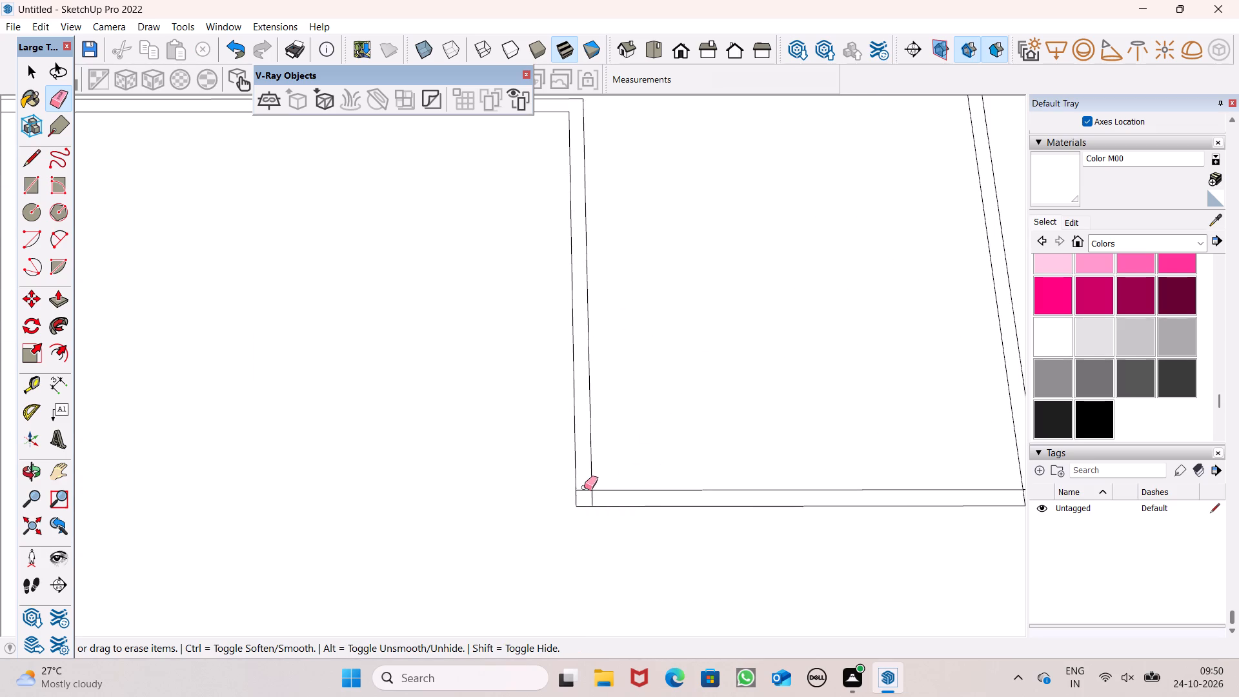
drag(583, 487, 592, 496)
click(592, 496)
Erase the overlapping lines inside the corner between the front wall and the pillar-side wall.
scroll(555, 370, down, 7)
scroll(811, 491, up, 4)
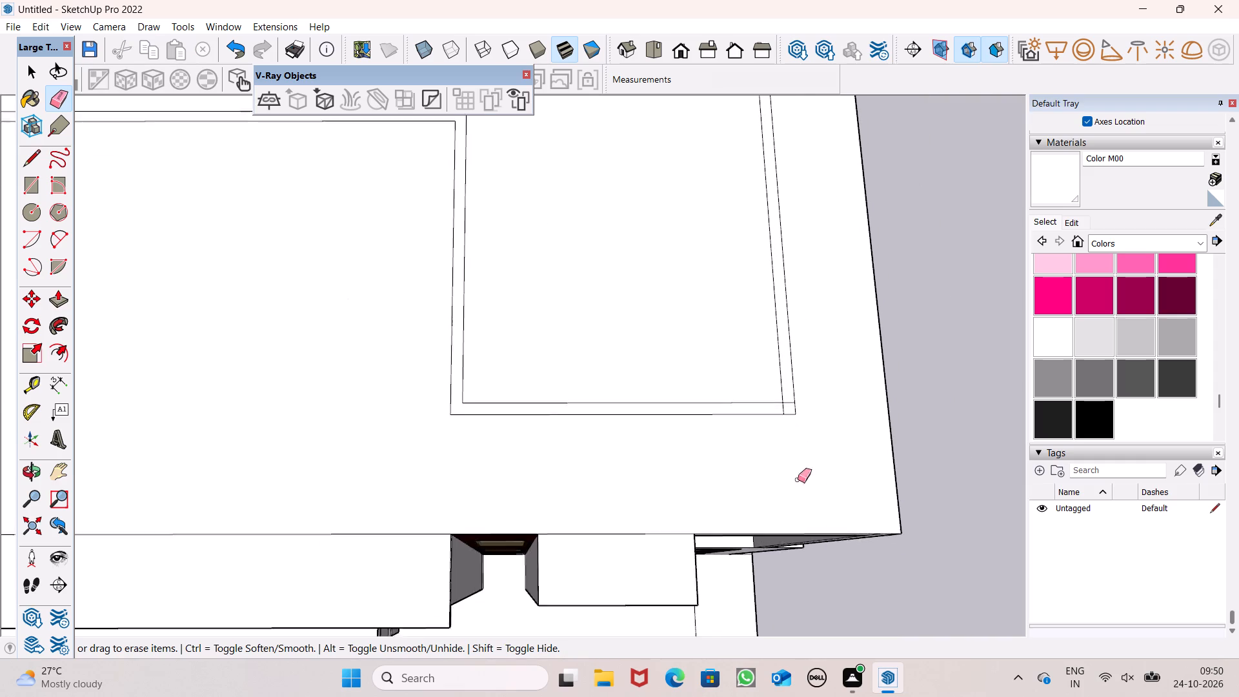
scroll(798, 480, up, 2)
scroll(782, 401, up, 7)
drag(797, 373, 778, 394)
Erase only the short overlapping lines inside the rear corner of the pillar-side wall, undoing any erasure of the inner wall lines.
scroll(734, 532, down, 7)
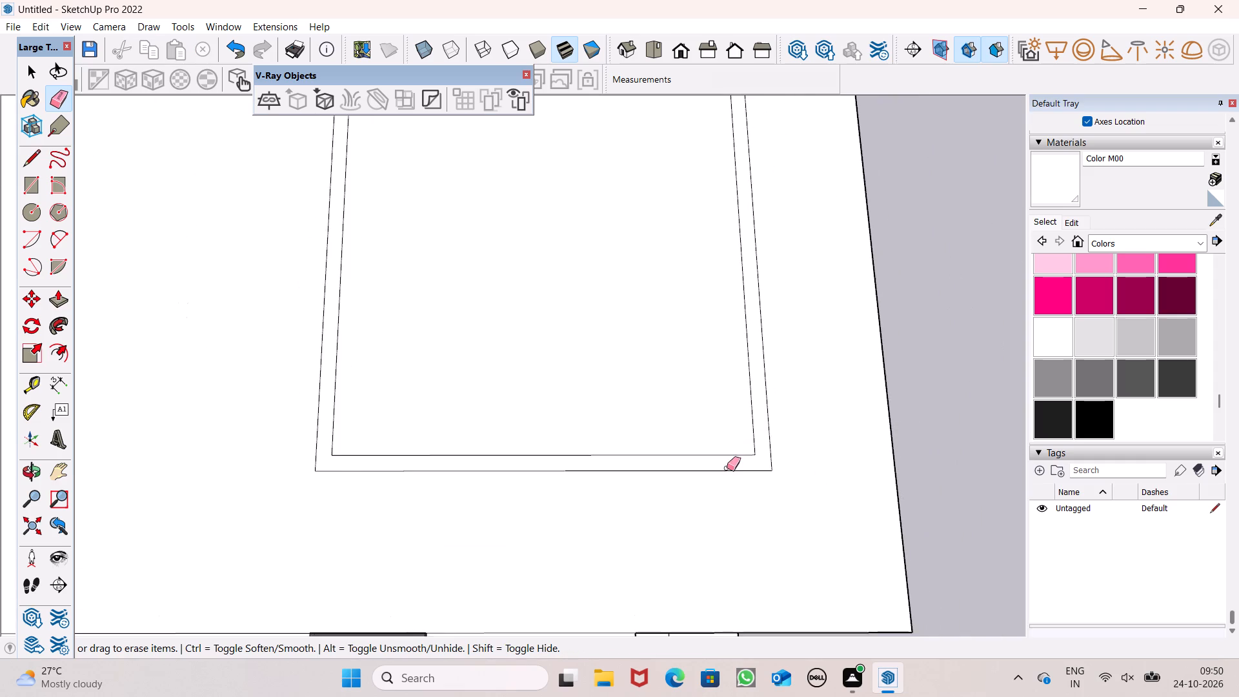
scroll(727, 483, down, 7)
scroll(729, 410, down, 5)
scroll(722, 197, up, 7)
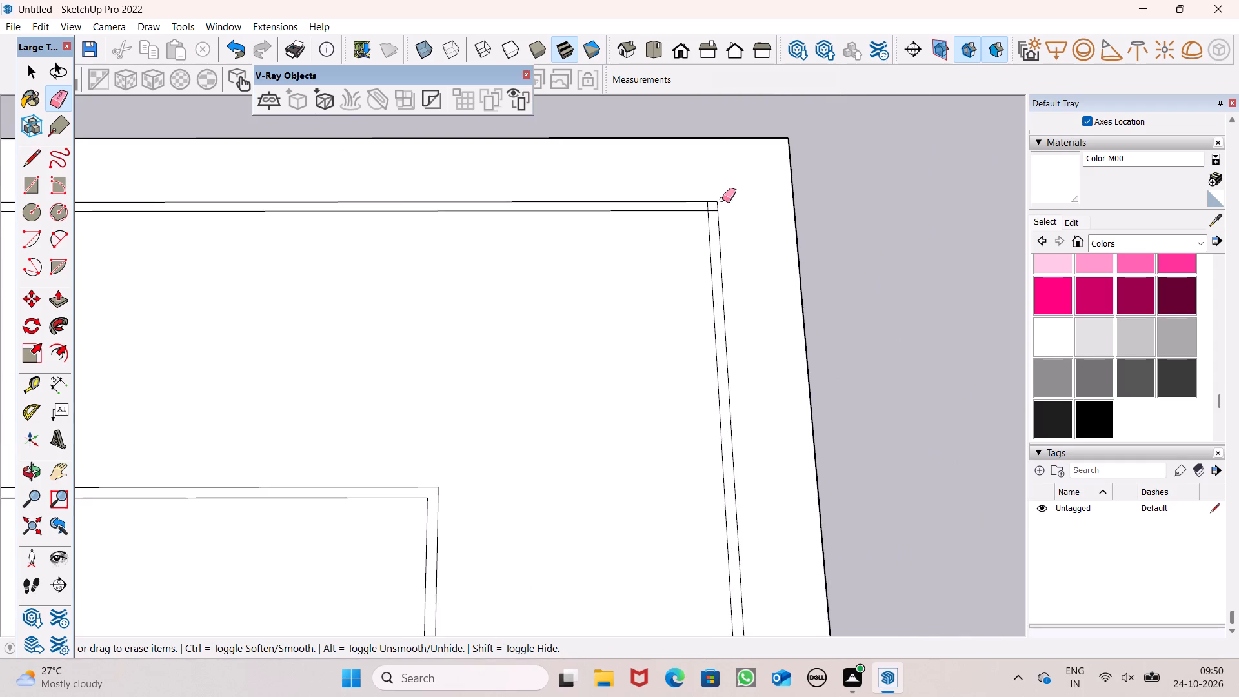
scroll(721, 199, up, 6)
drag(693, 214, 699, 221)
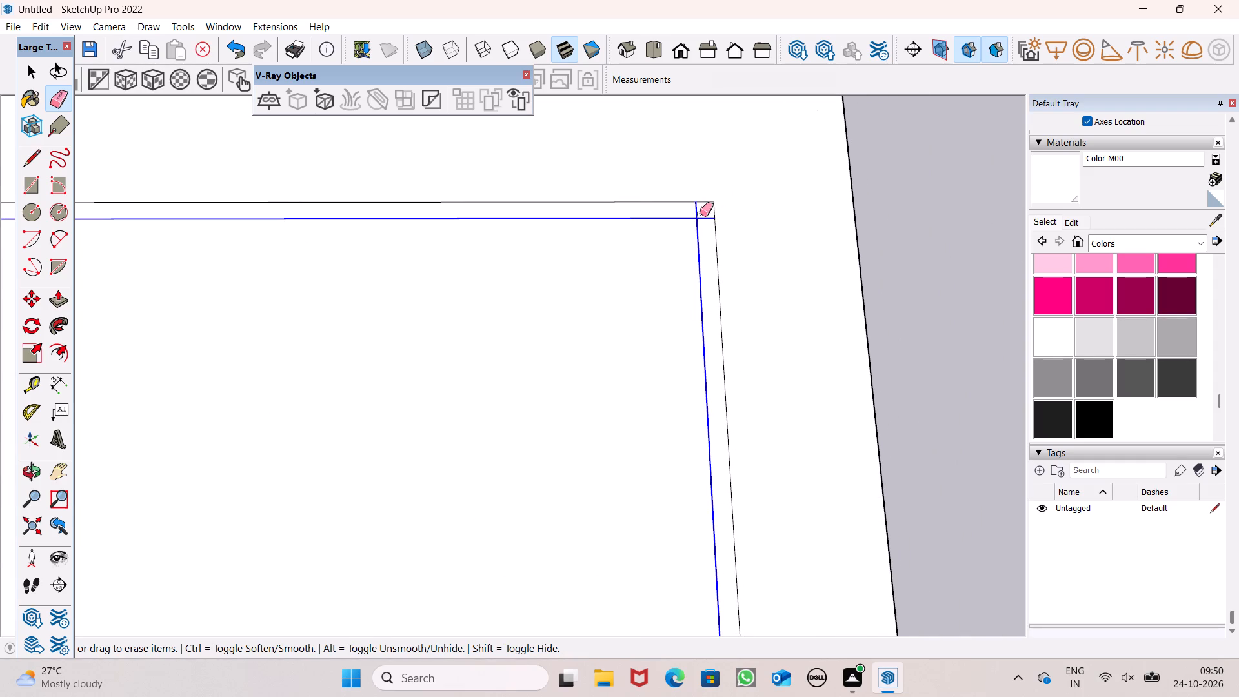
key(ctrl+z)
scroll(702, 190, up, 6)
click(696, 222)
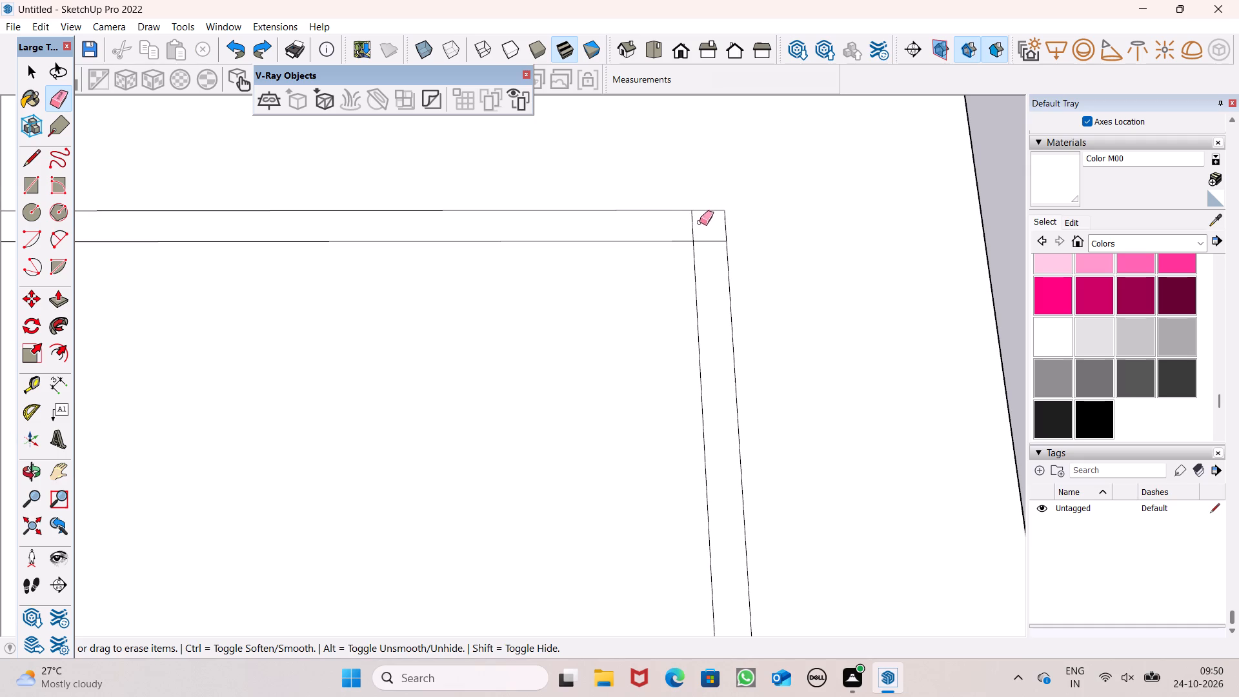
key(space)
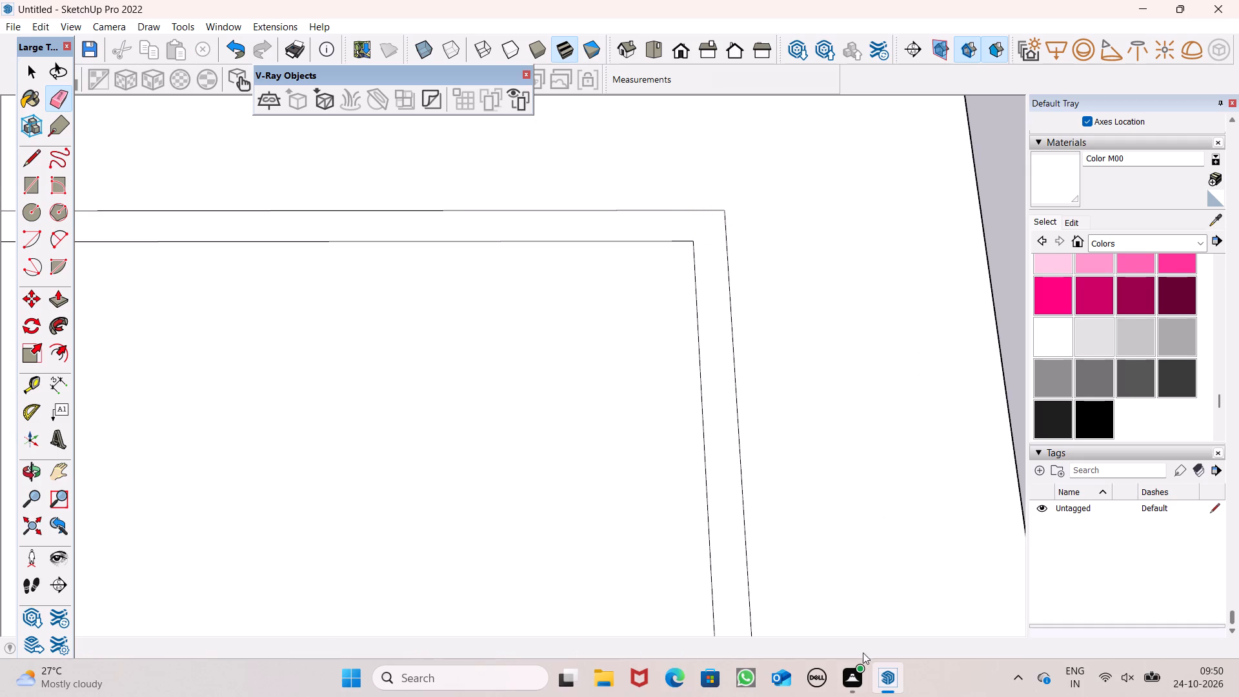